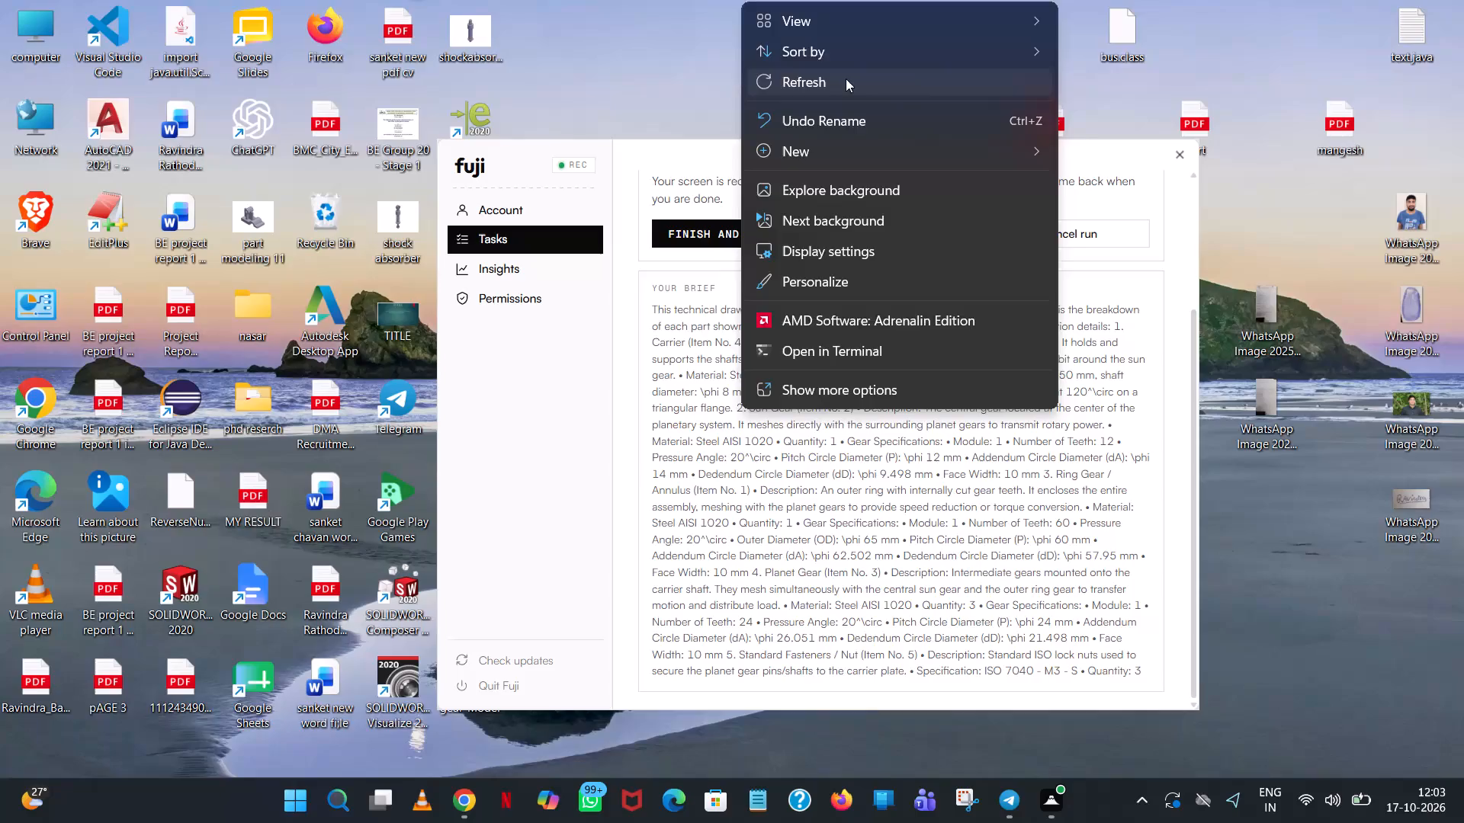
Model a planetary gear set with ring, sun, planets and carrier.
Launch SOLIDWORKS 2020, close the open chat window, and create a new part.
{"action": "left_click", "coordinate": [846, 78]}
{"action": "double_click", "coordinate": [187, 602]}
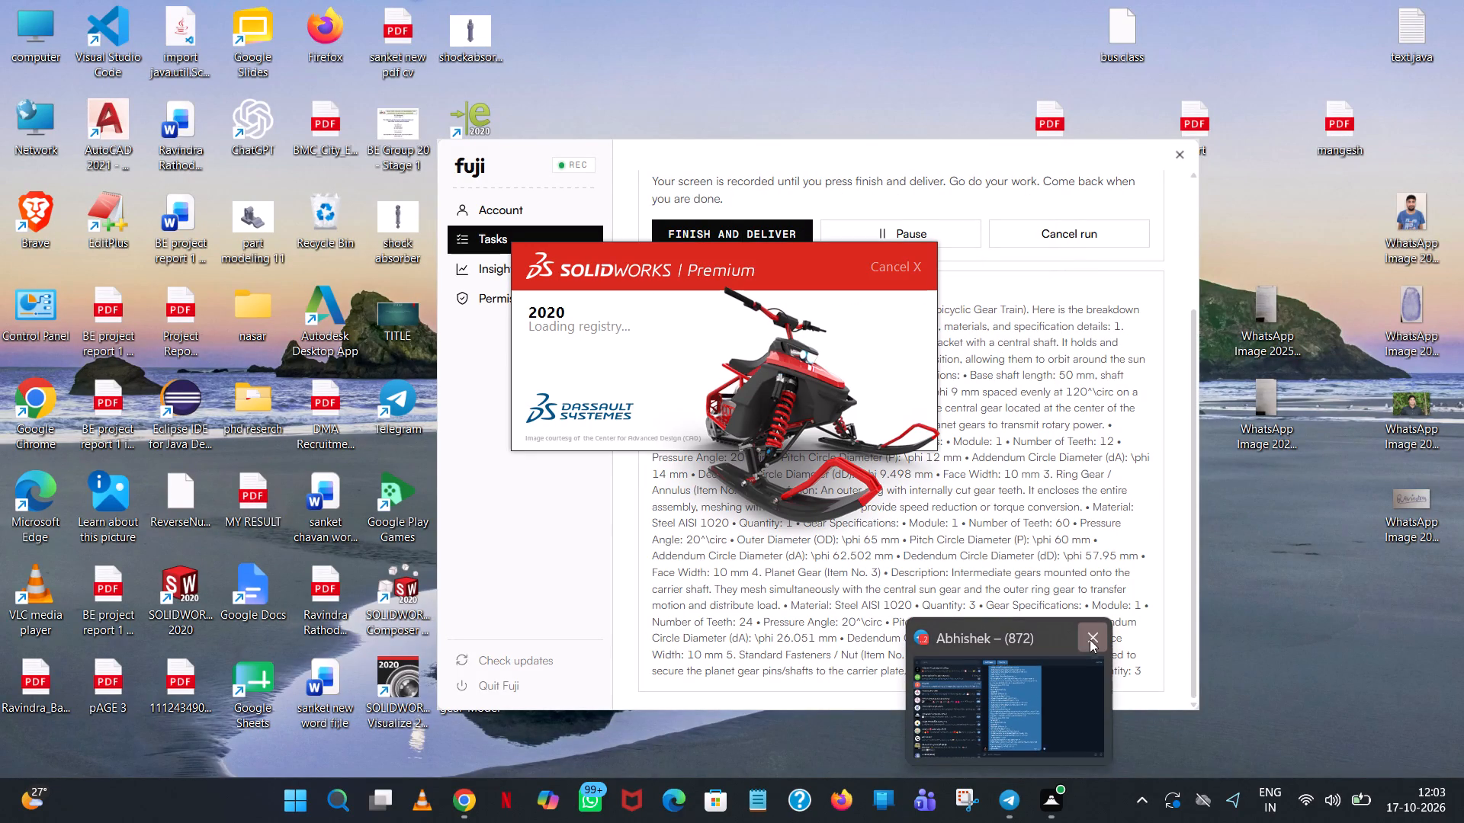
{"action": "left_click", "coordinate": [1085, 636]}
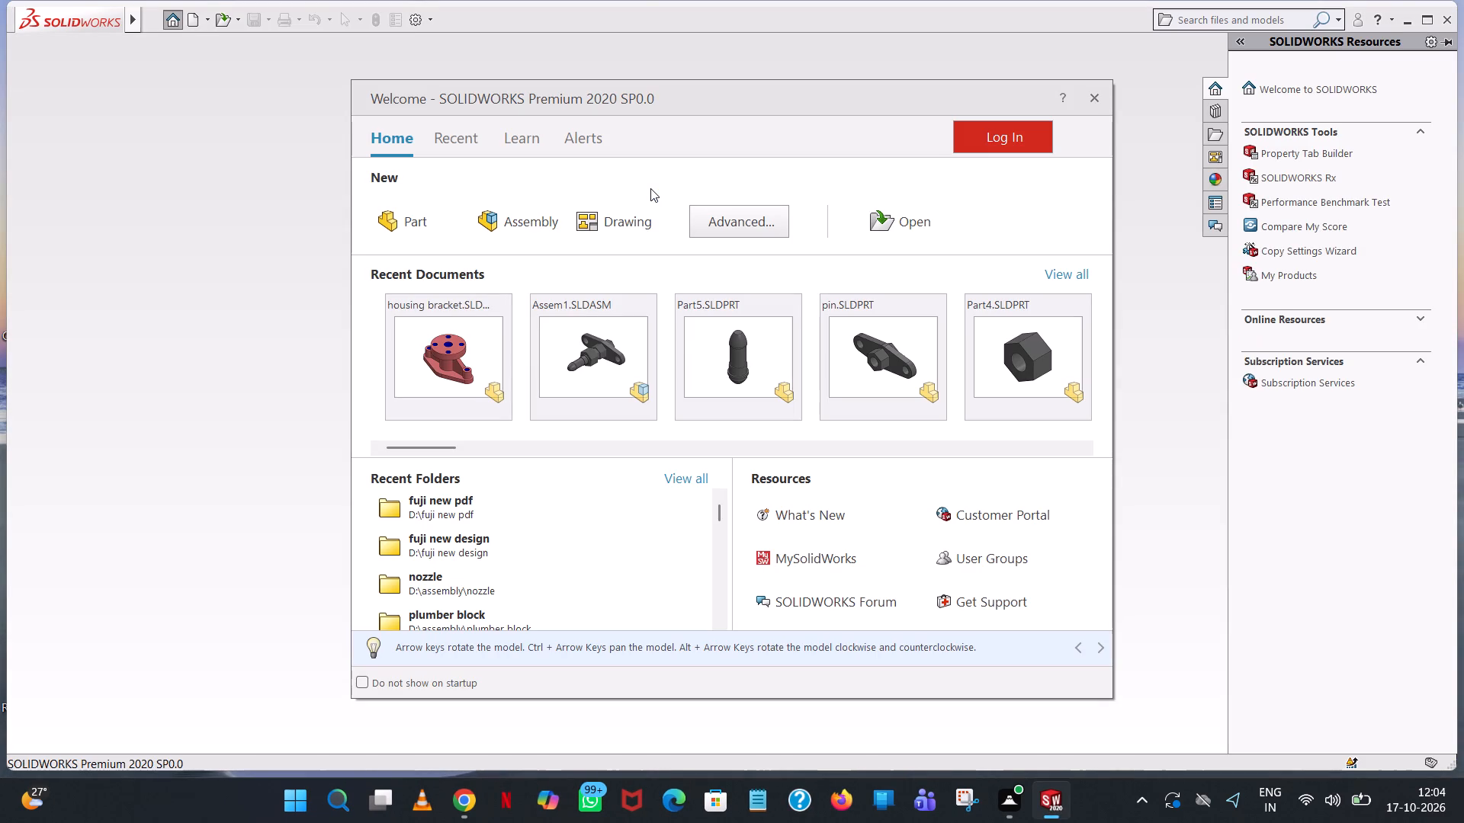
{"action": "double_click", "coordinate": [438, 209]}
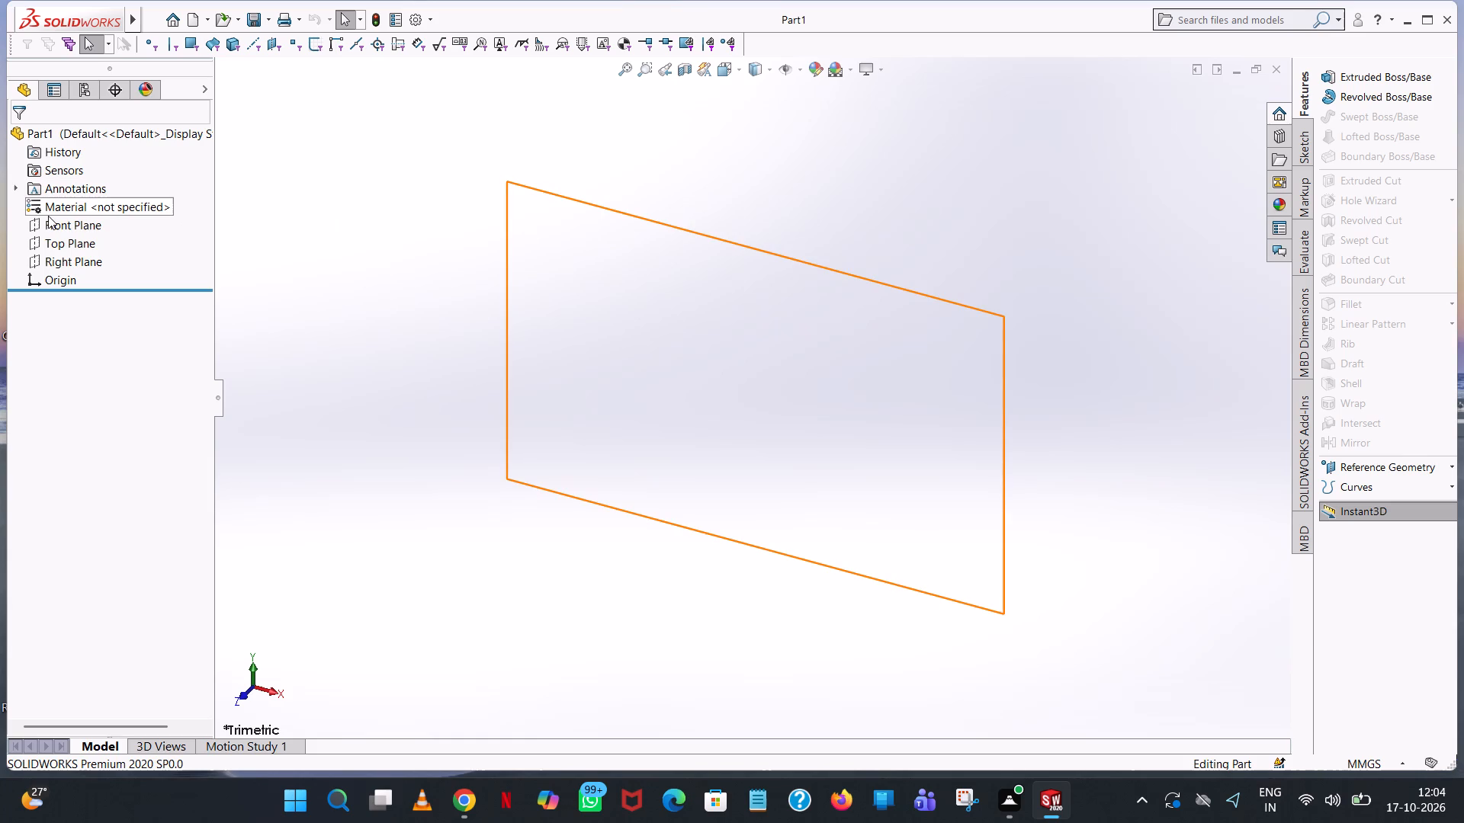
Start a sketch on the Front Plane.
{"action": "left_click", "coordinate": [89, 221]}
{"action": "left_click", "coordinate": [106, 195]}
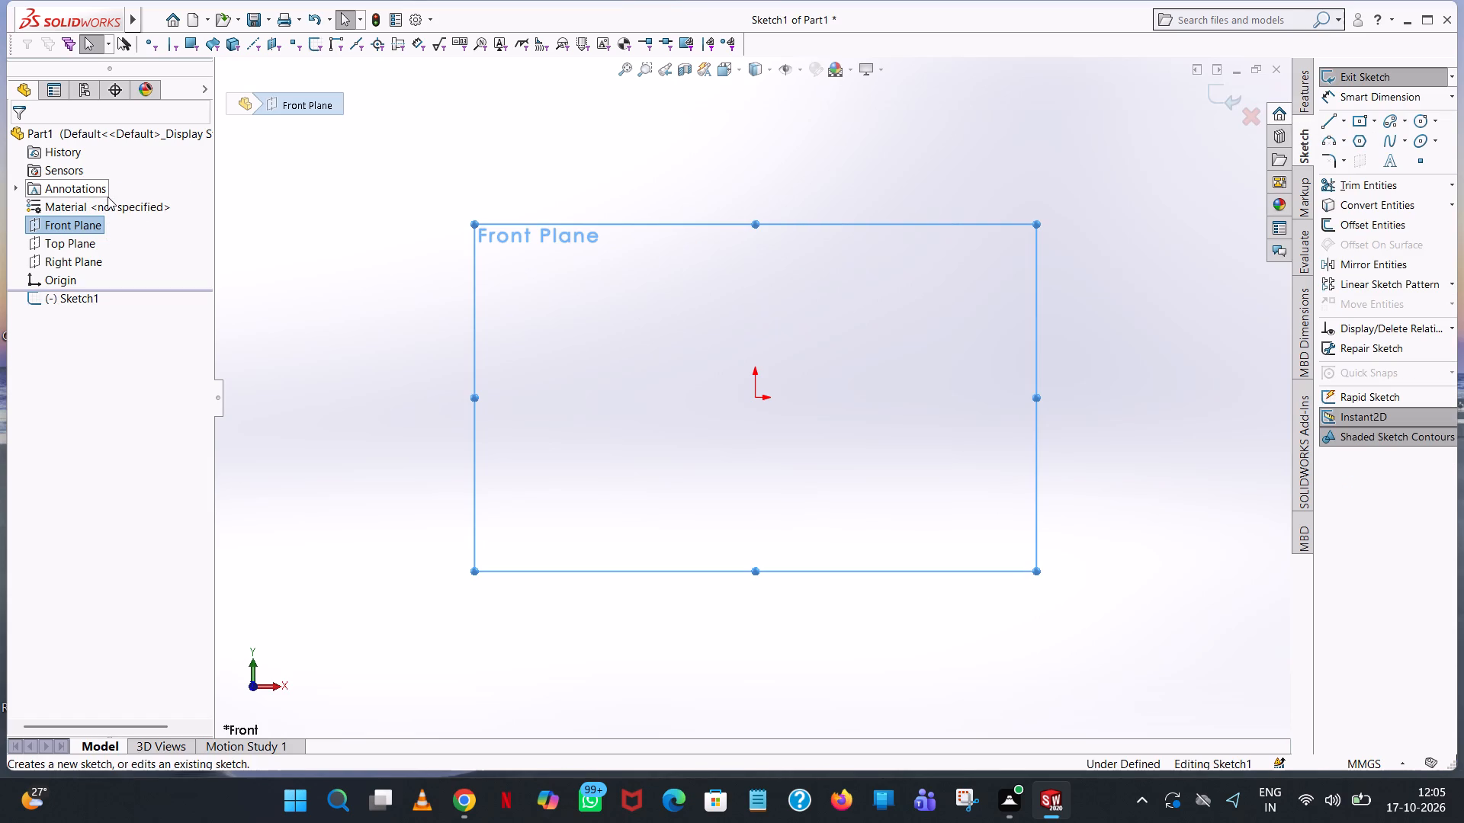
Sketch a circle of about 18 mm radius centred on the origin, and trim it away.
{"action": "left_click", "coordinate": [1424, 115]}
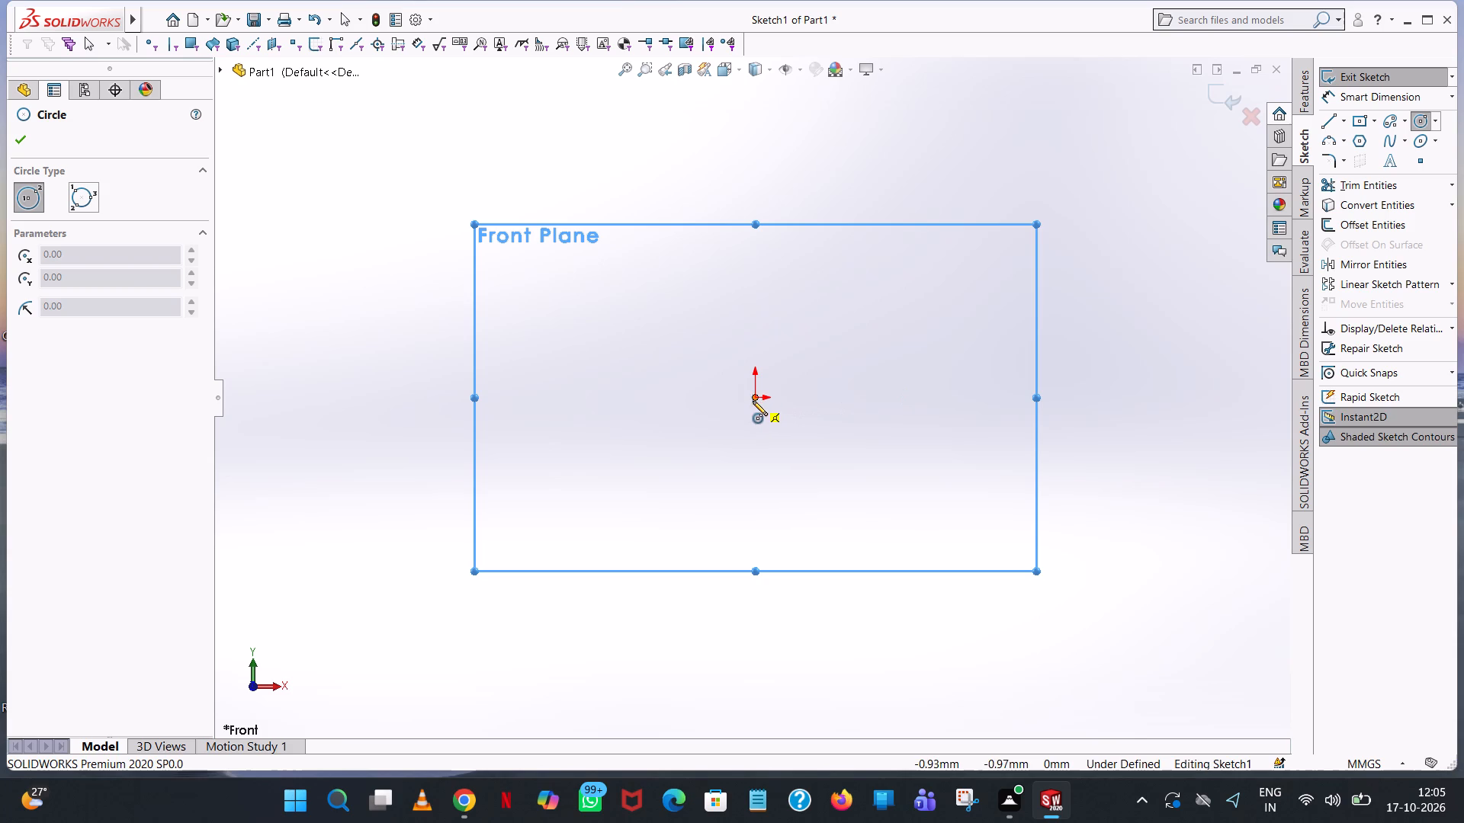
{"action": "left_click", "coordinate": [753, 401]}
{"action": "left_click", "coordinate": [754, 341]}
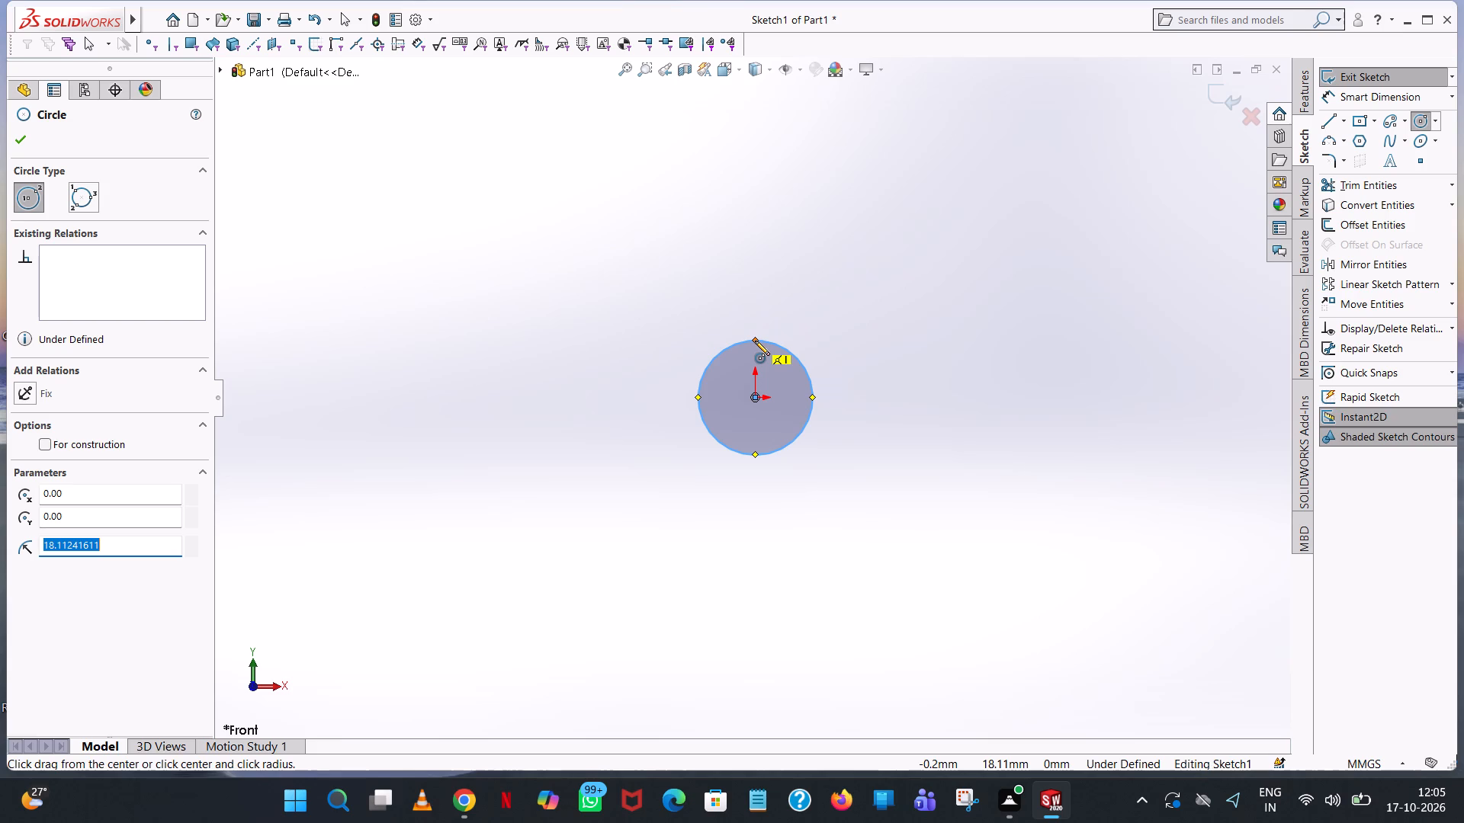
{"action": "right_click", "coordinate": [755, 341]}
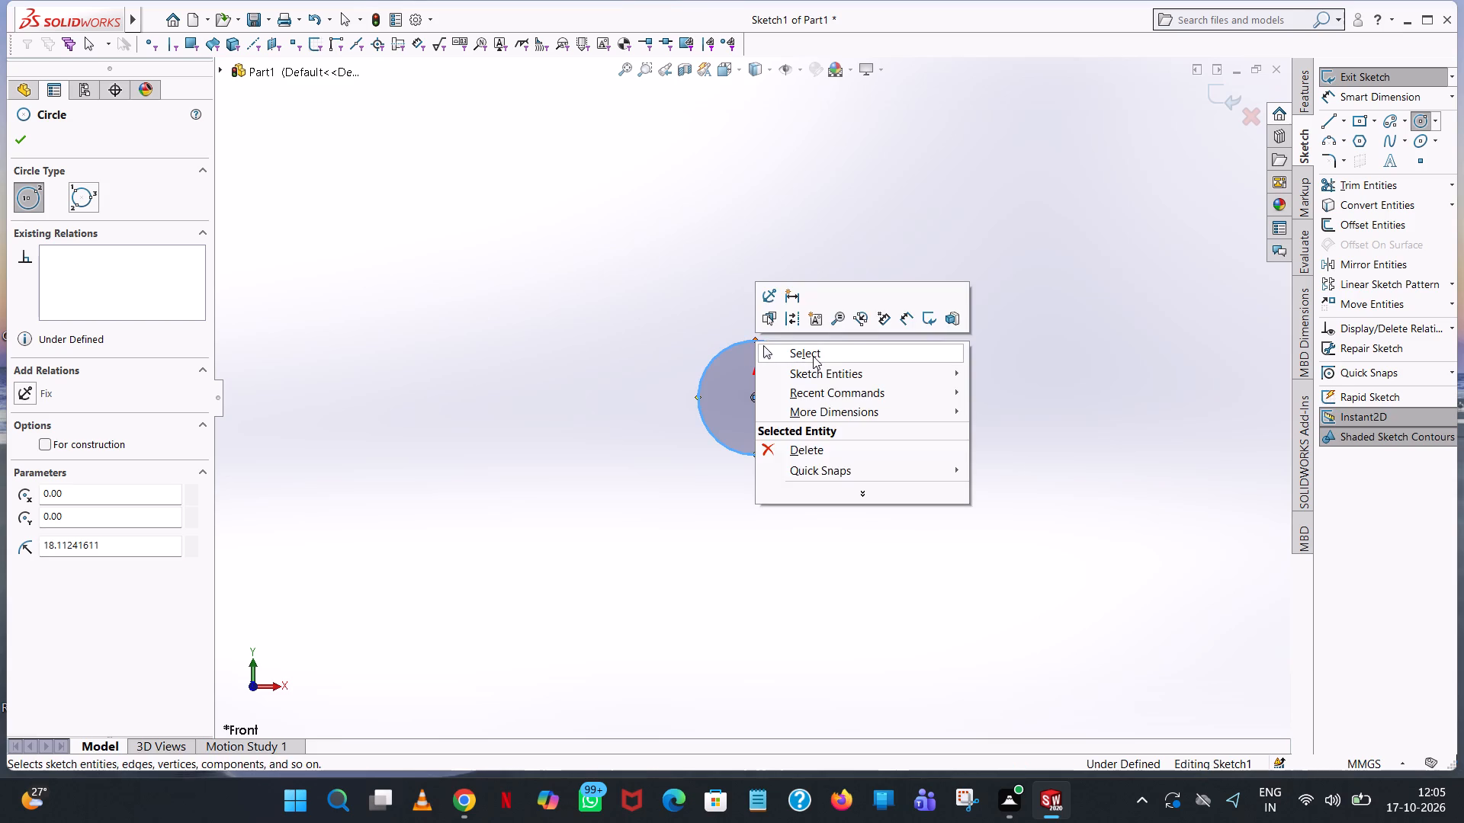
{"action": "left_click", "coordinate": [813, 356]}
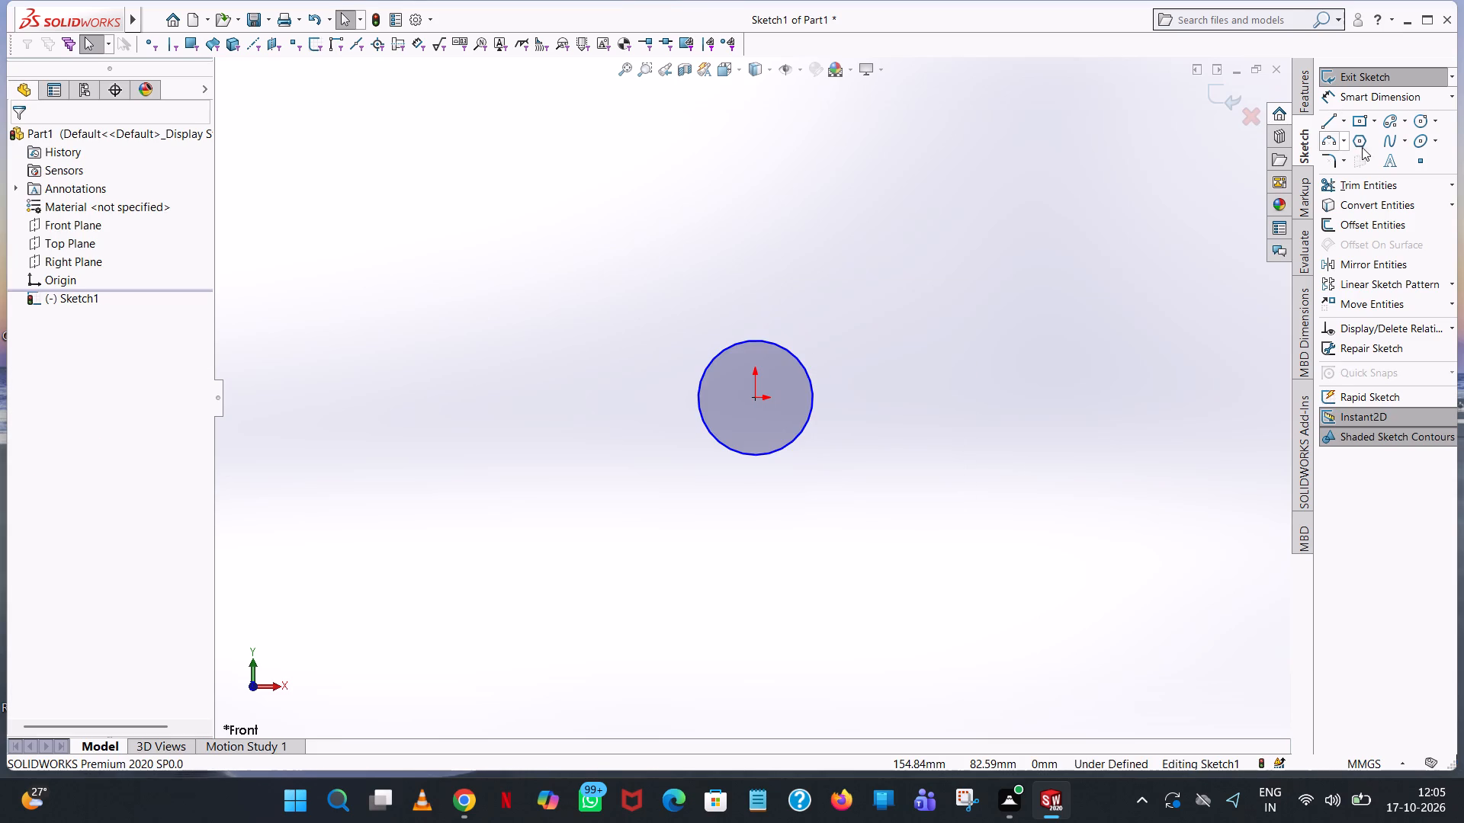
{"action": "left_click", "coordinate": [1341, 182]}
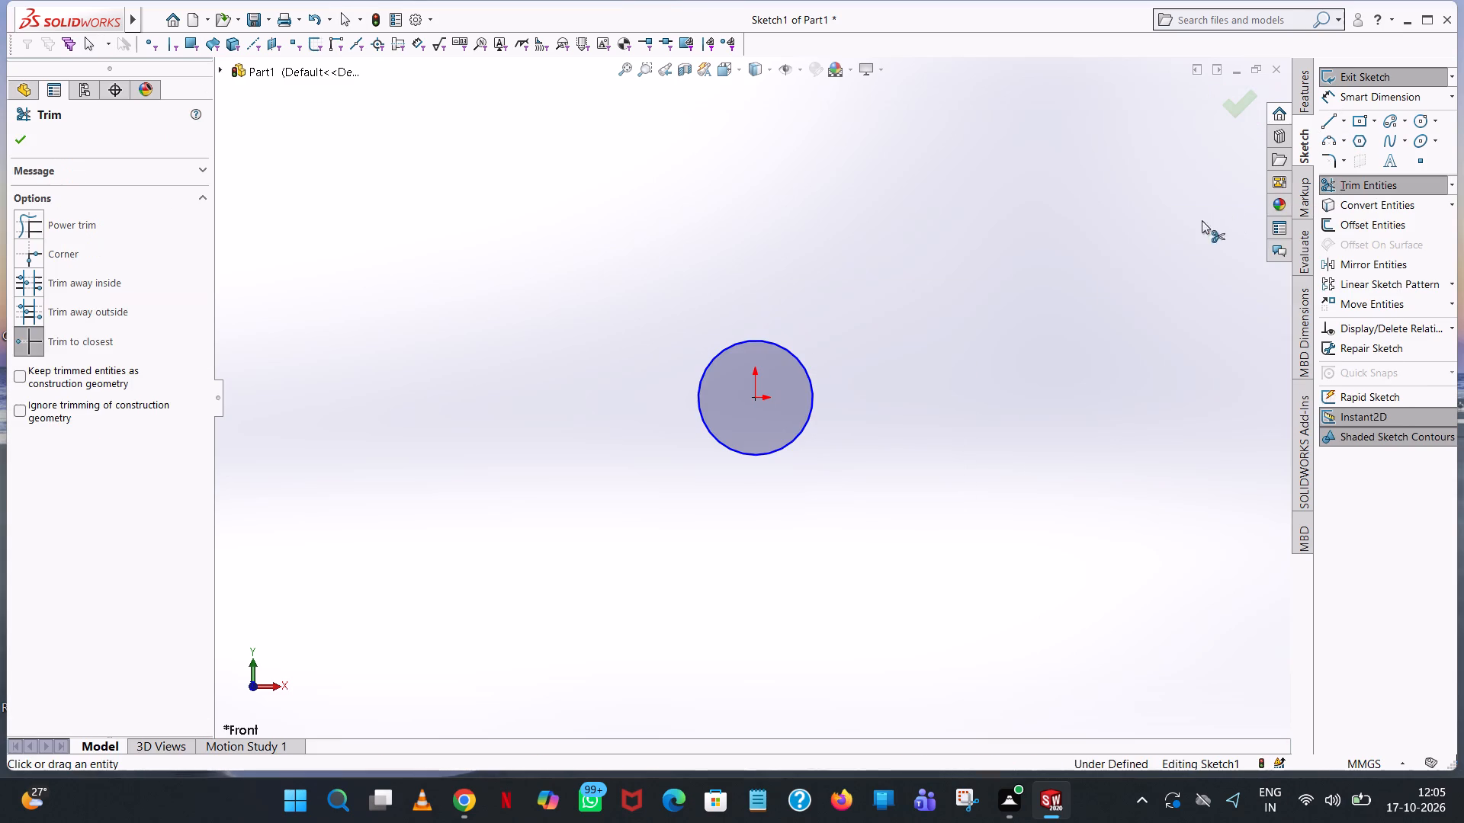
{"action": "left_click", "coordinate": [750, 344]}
Sketch a vertical line upward from the origin with a length of 18 mm.
{"action": "left_click", "coordinate": [1325, 121]}
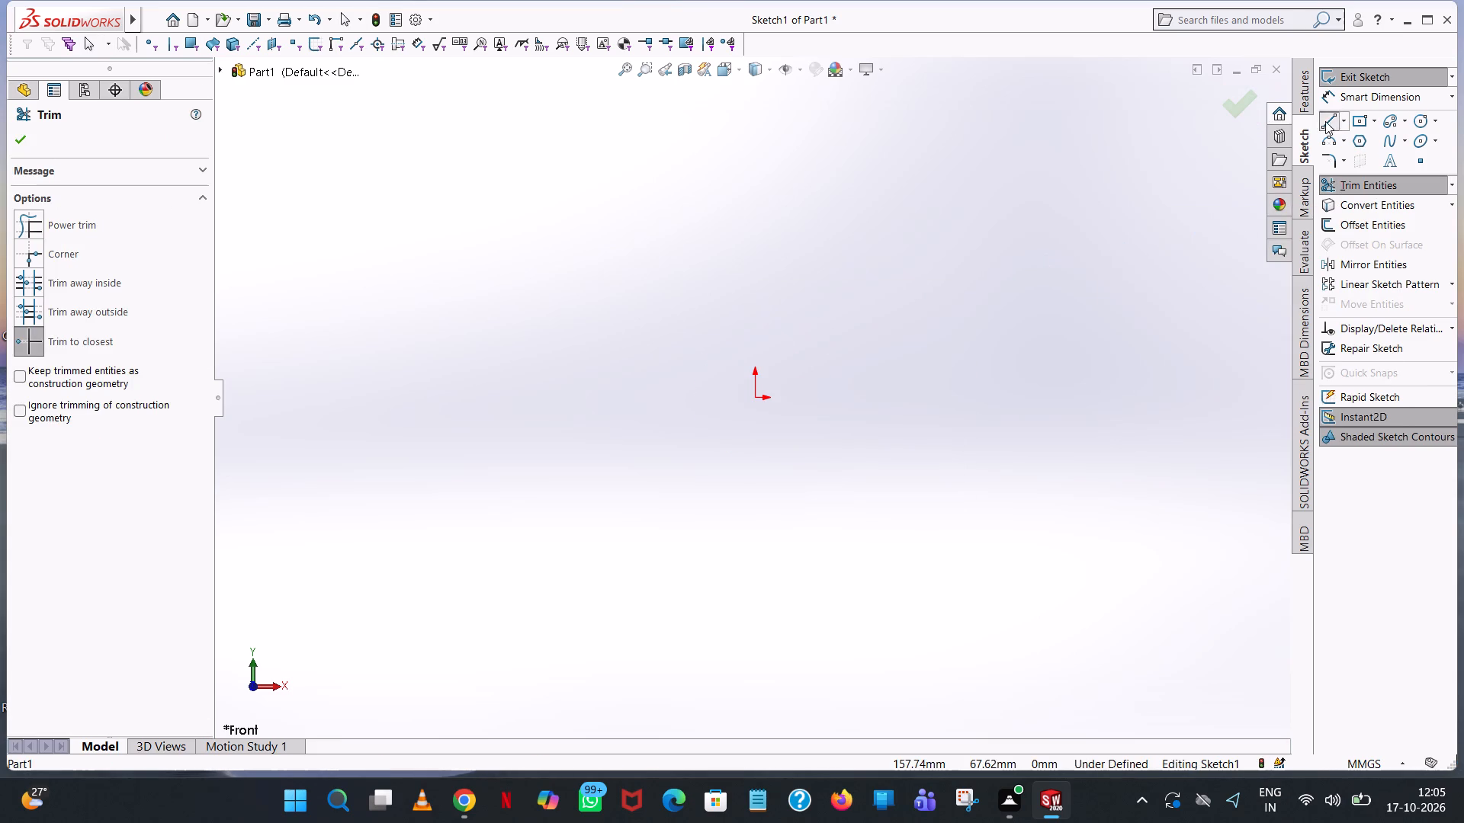
{"action": "left_click", "coordinate": [756, 401]}
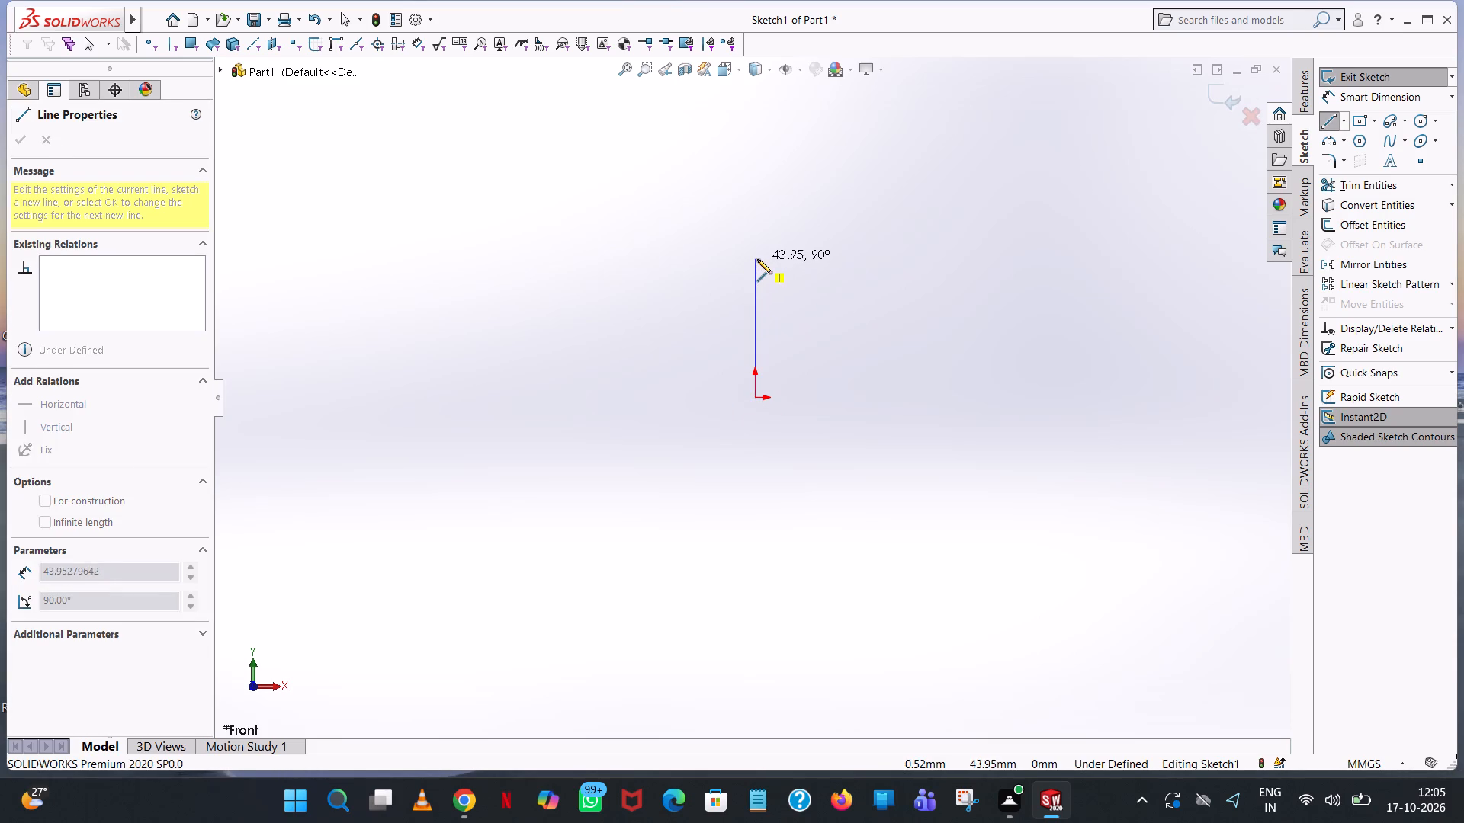
{"action": "left_click", "coordinate": [757, 259]}
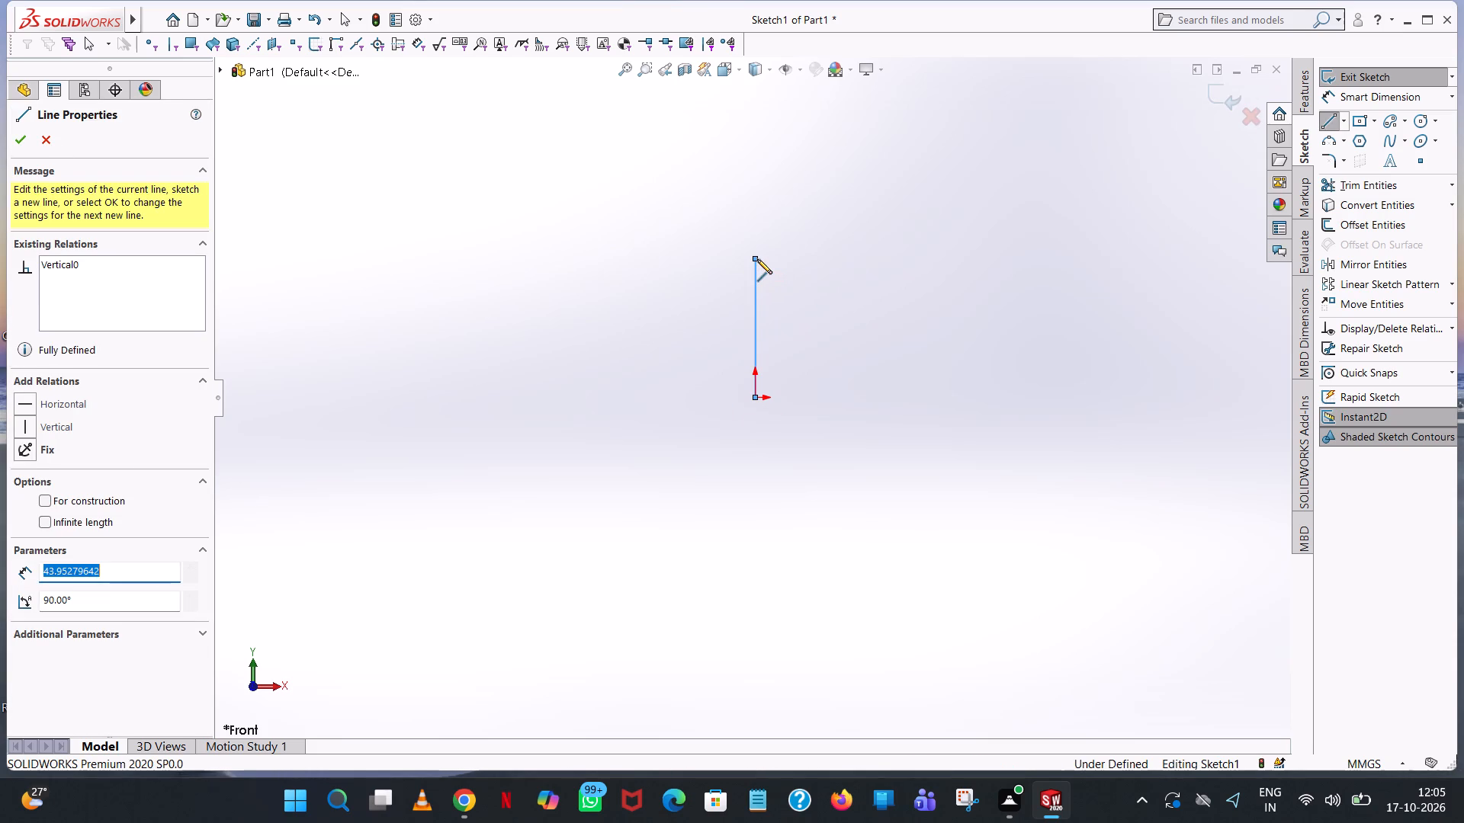
{"action": "key", "text": "1"}
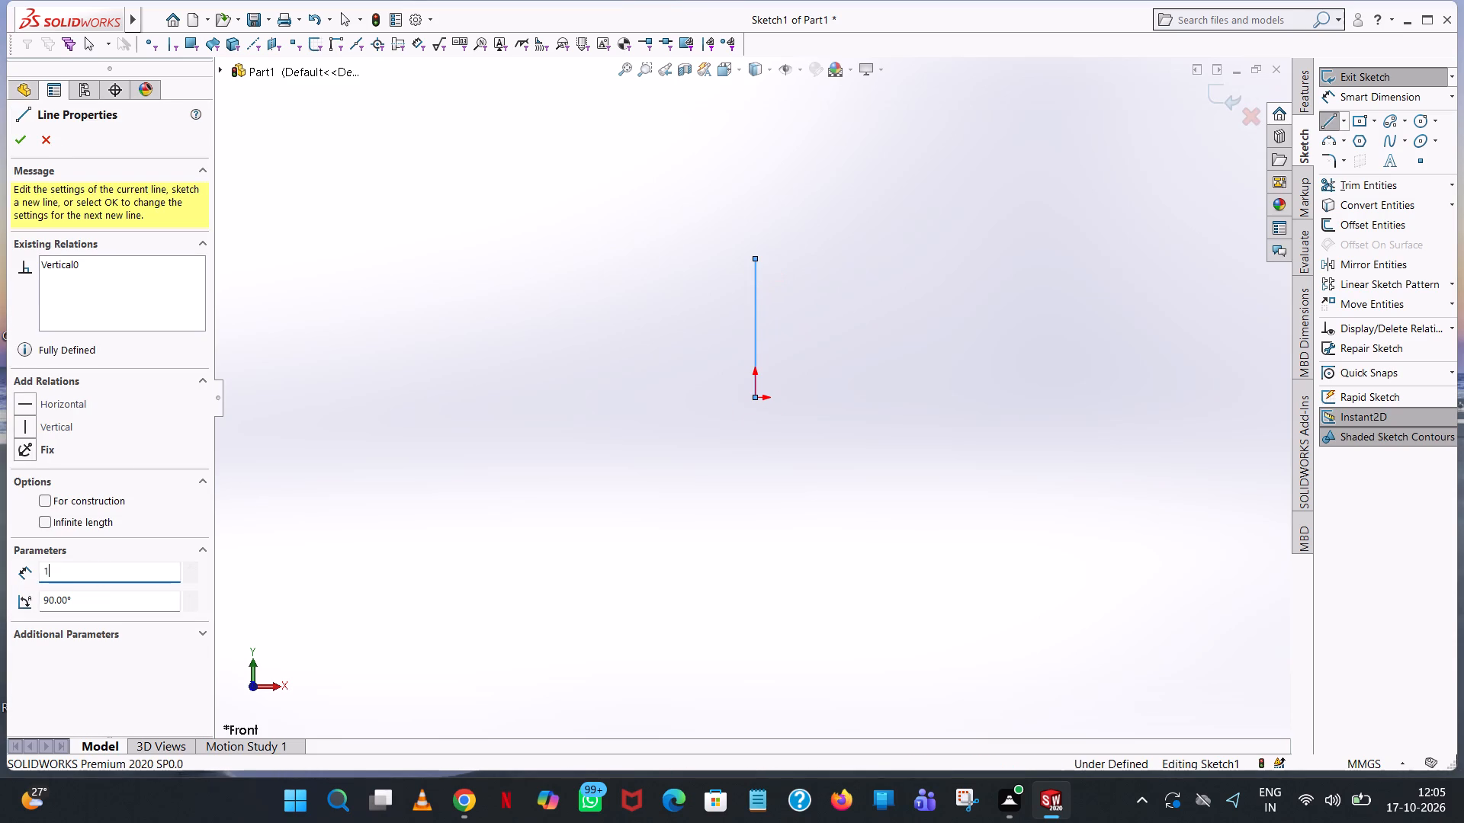
{"action": "key", "text": "8"}
{"action": "key", "text": "Return"}
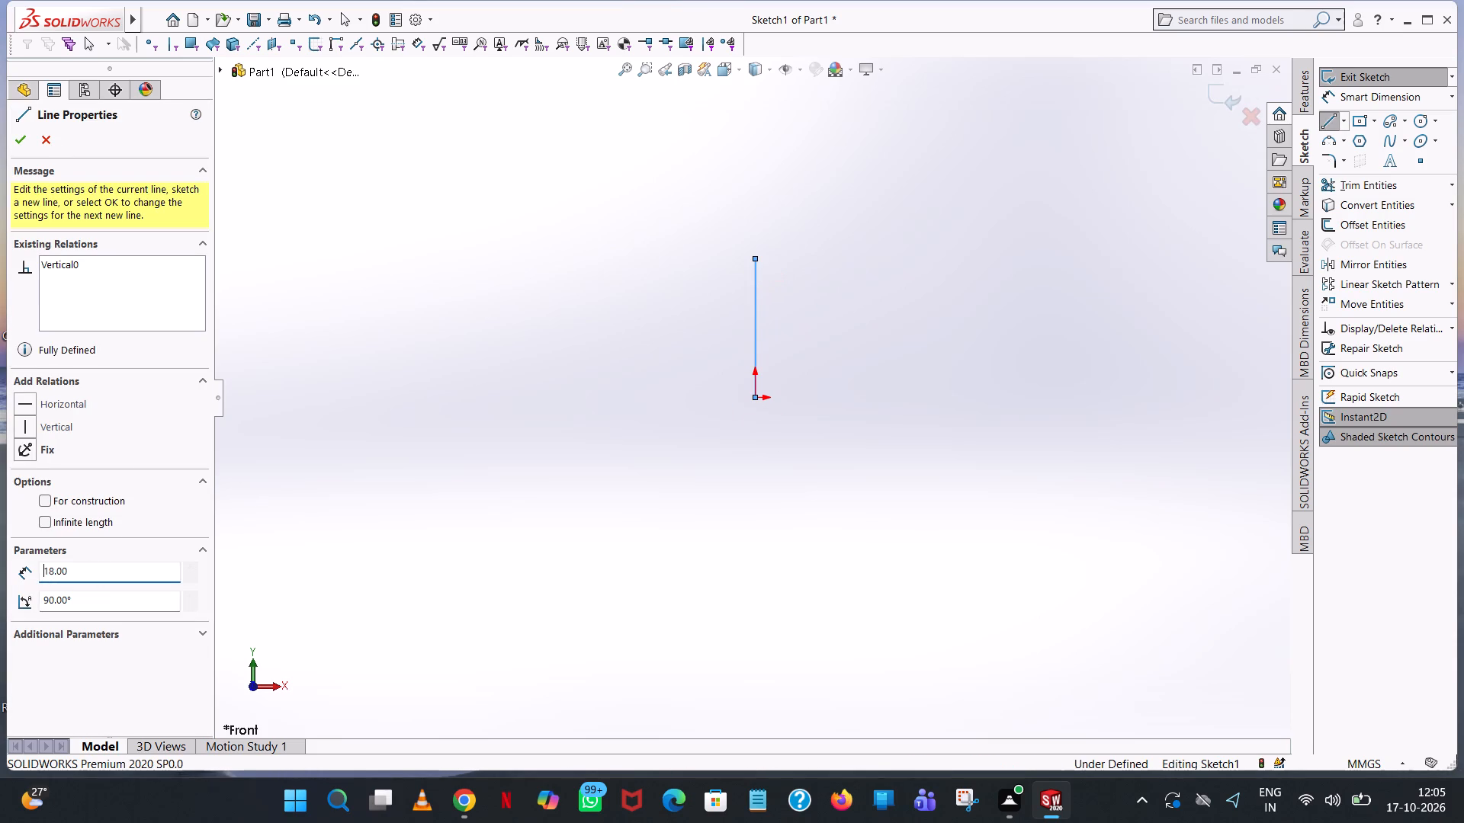
{"action": "right_click", "coordinate": [757, 259]}
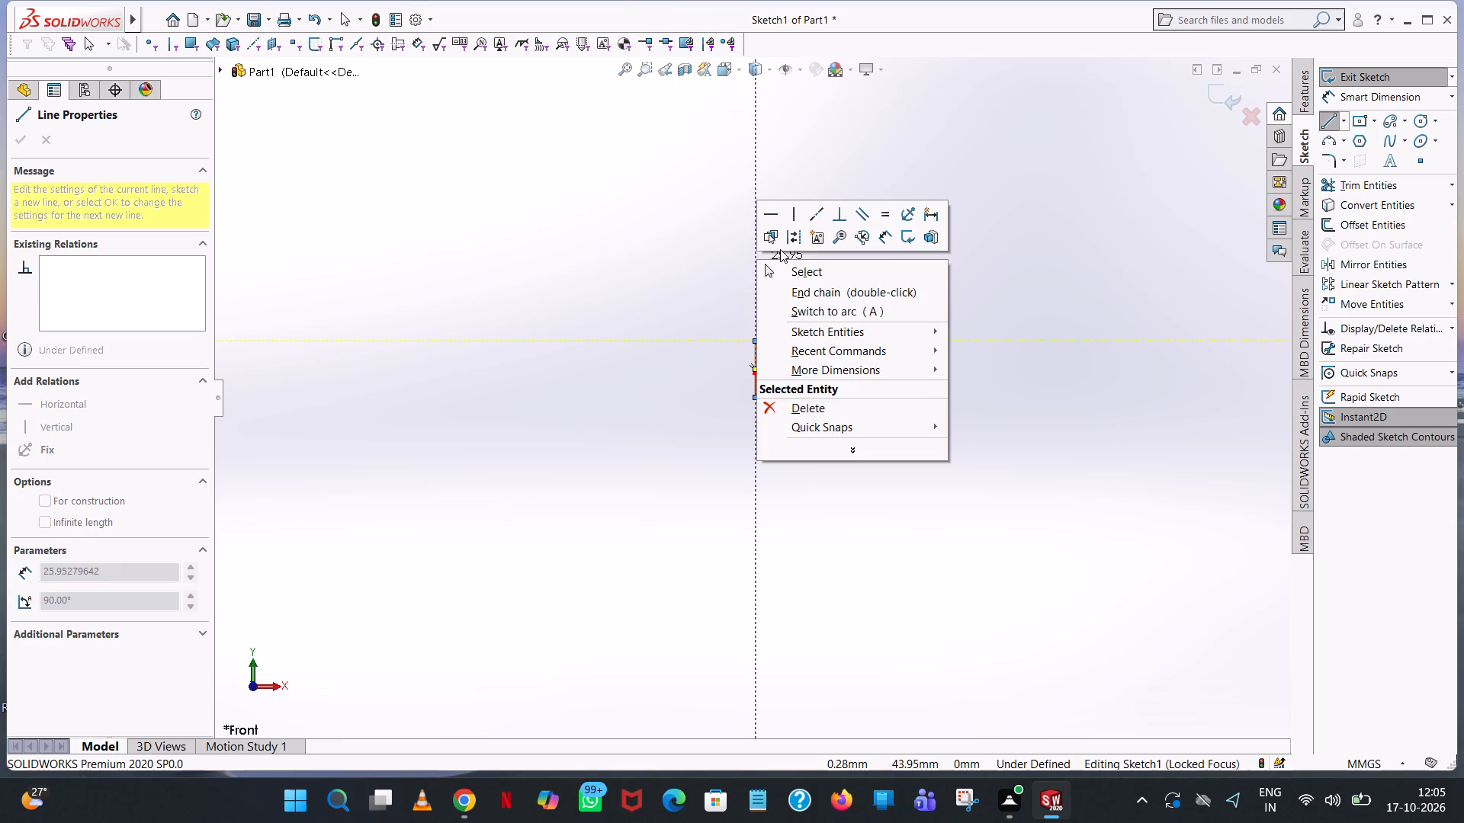
{"action": "left_click", "coordinate": [803, 271]}
Sketch a circle of radius 7.5 mm centred on the upper end of the vertical line.
{"action": "scroll", "coordinate": [737, 364], "scroll_direction": "down", "scroll_amount": 4}
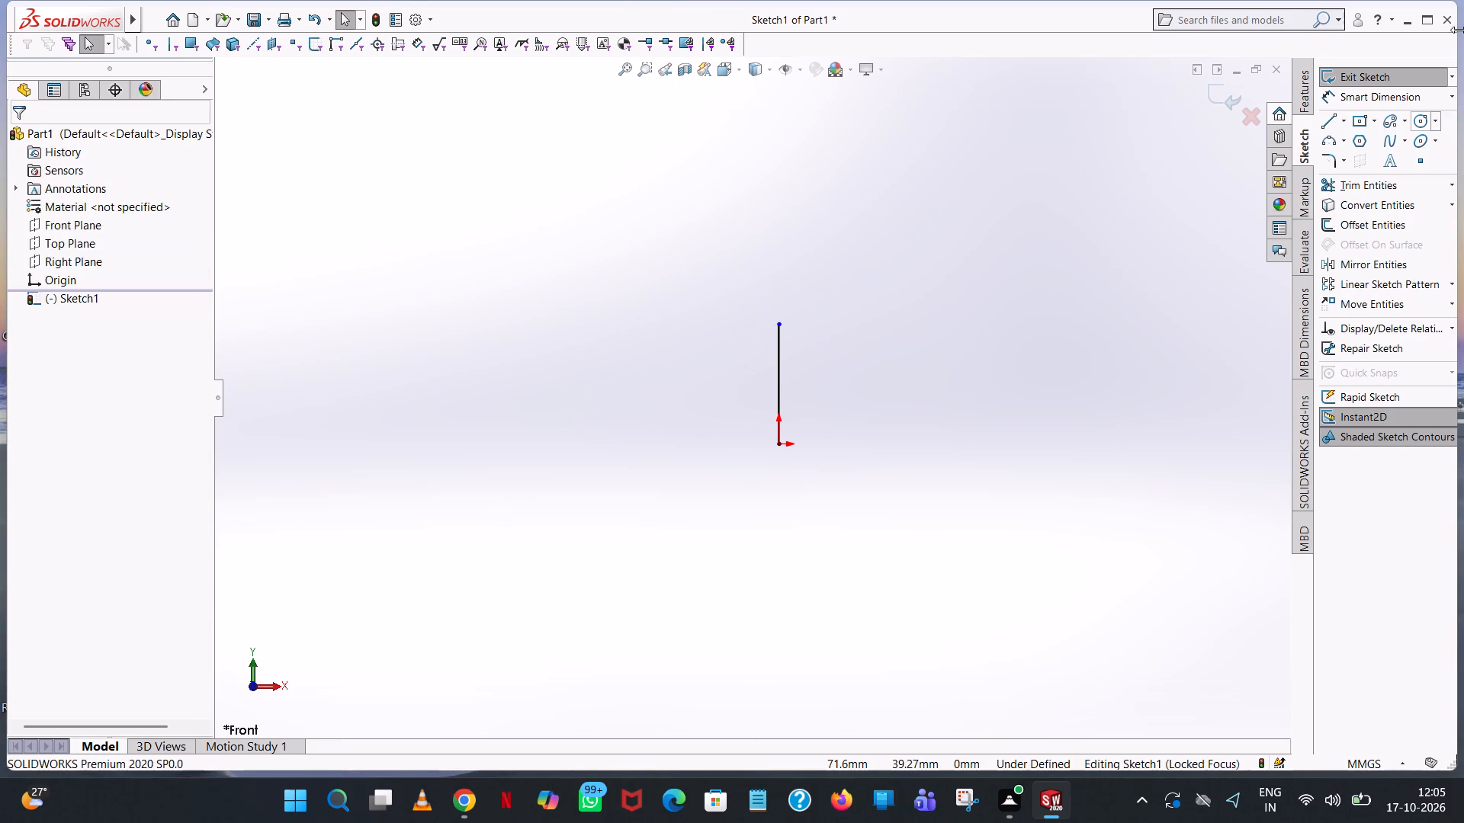
{"action": "left_click", "coordinate": [1422, 121]}
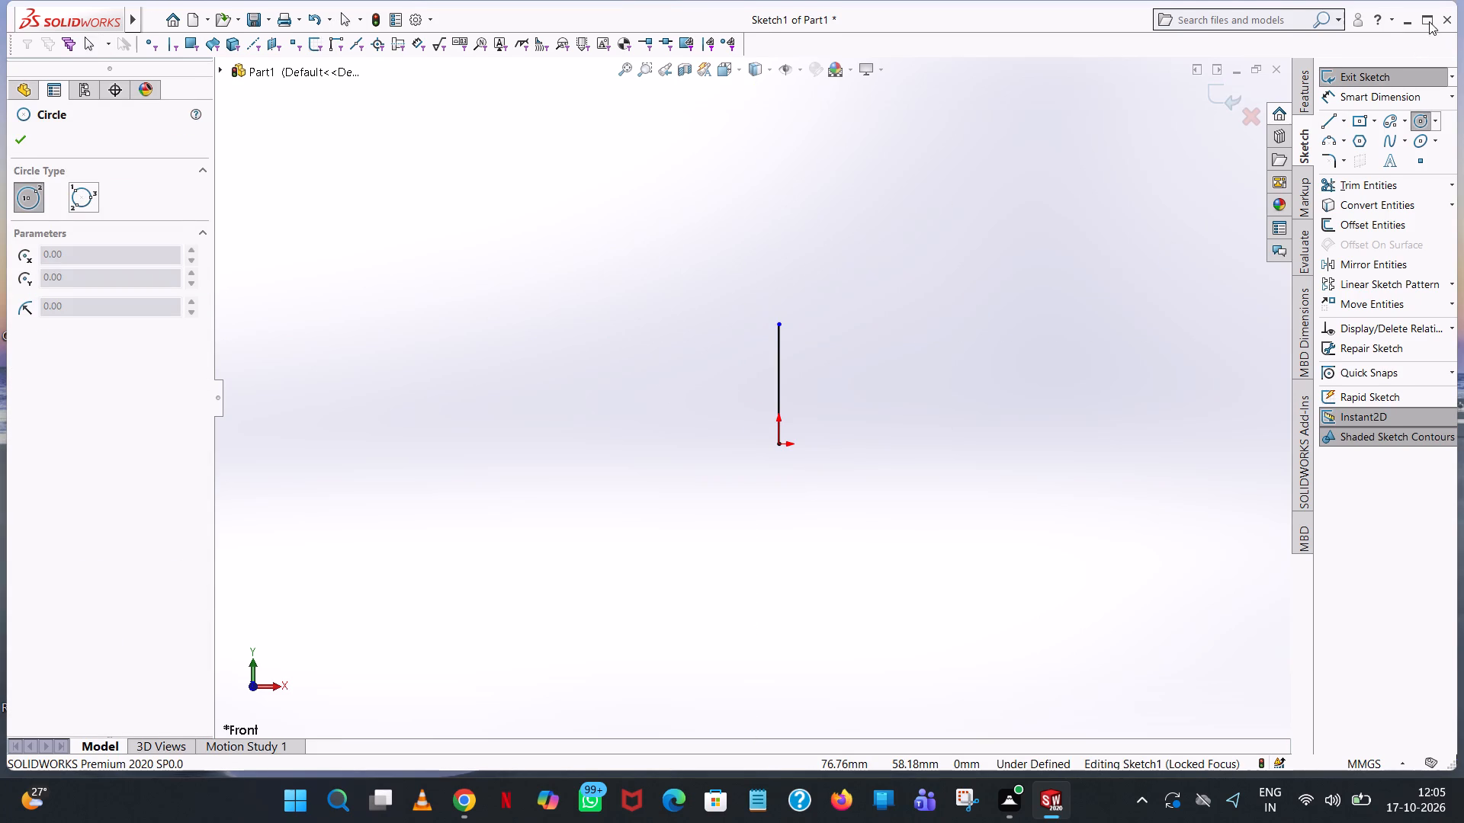
{"action": "left_click", "coordinate": [1427, 21]}
{"action": "left_click", "coordinate": [779, 319]}
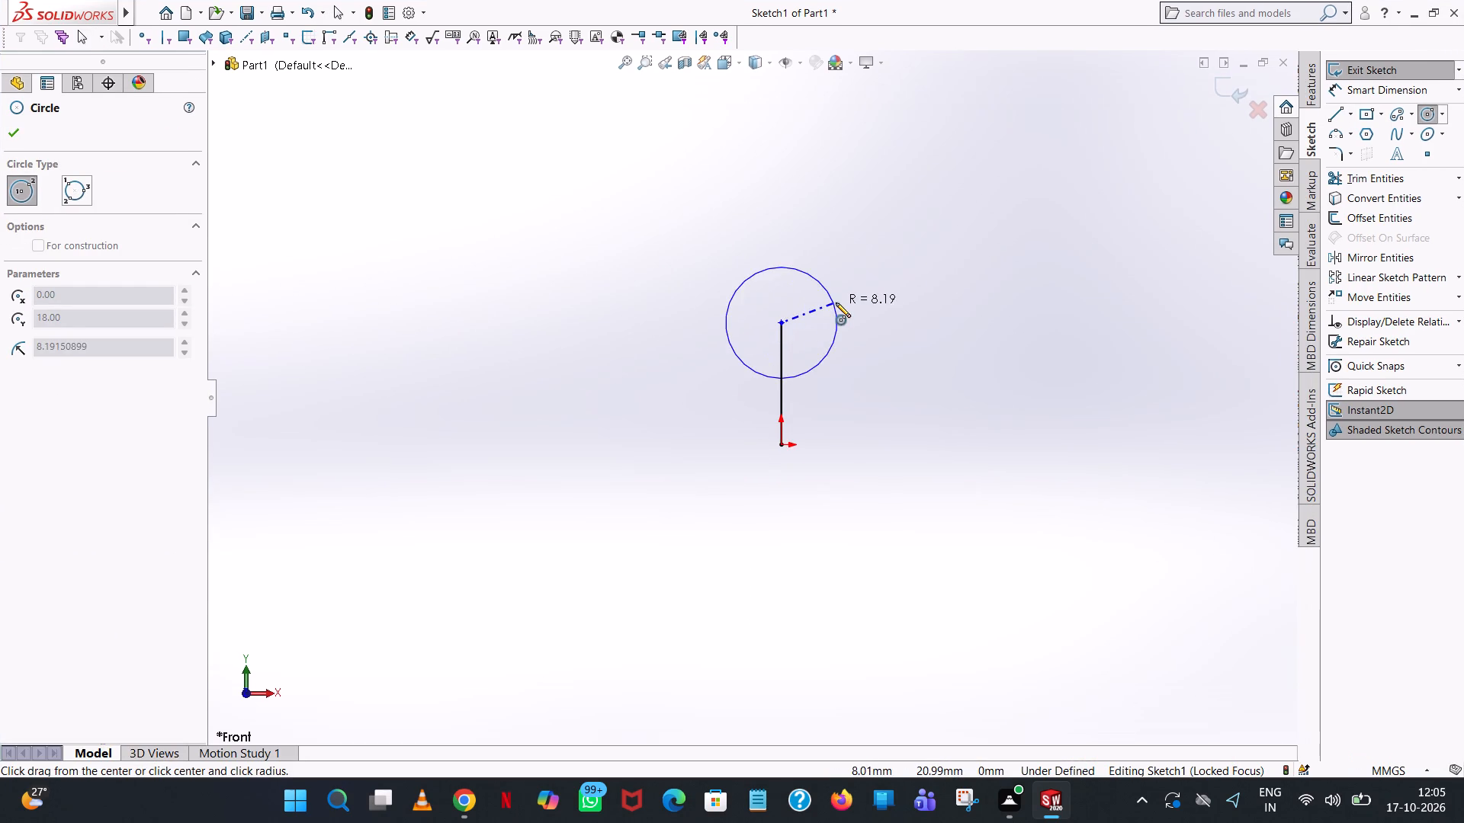
{"action": "left_click", "coordinate": [836, 303]}
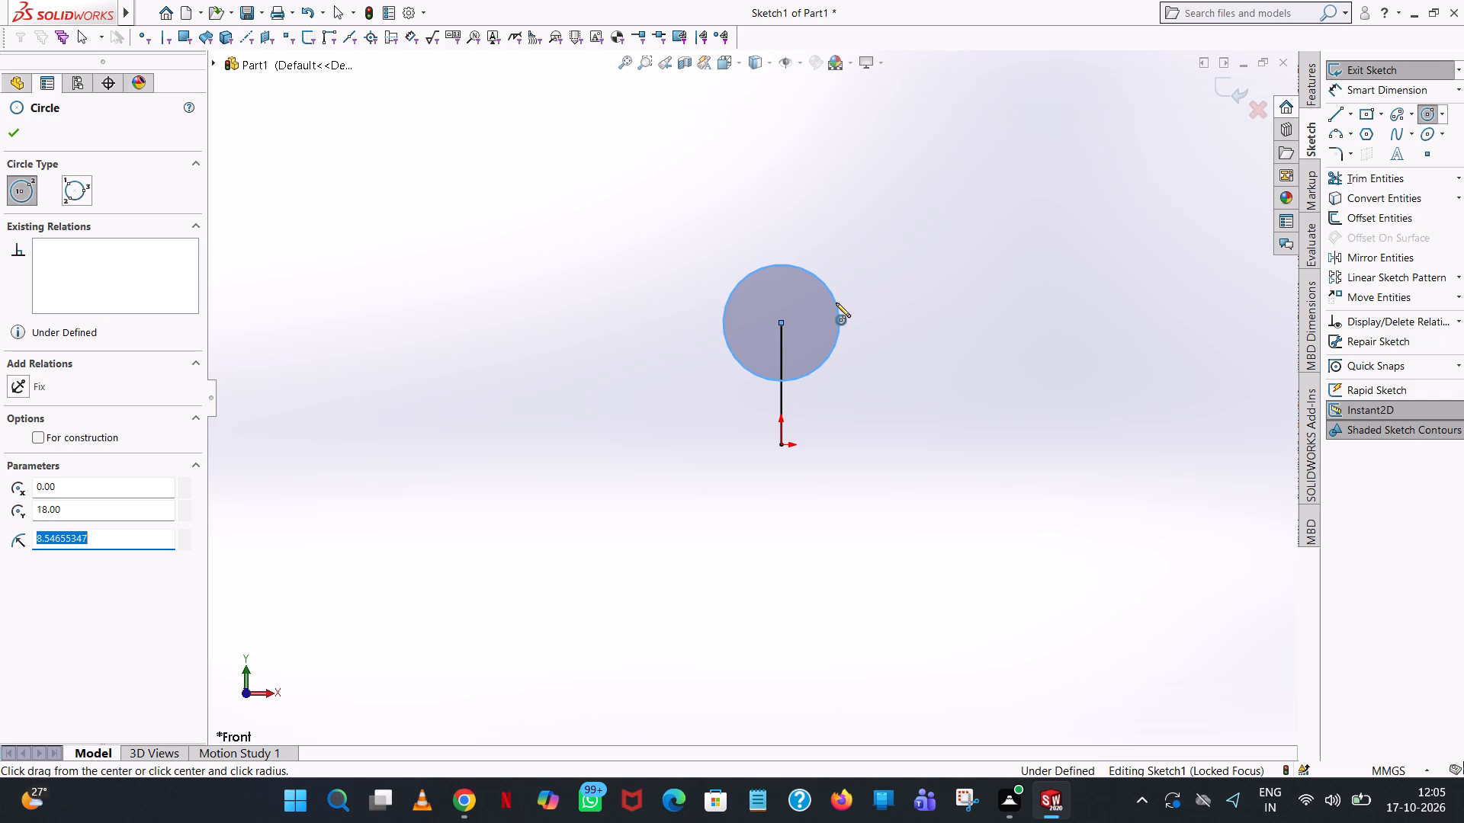
{"action": "type", "text": "7.5"}
{"action": "key", "text": "Return"}
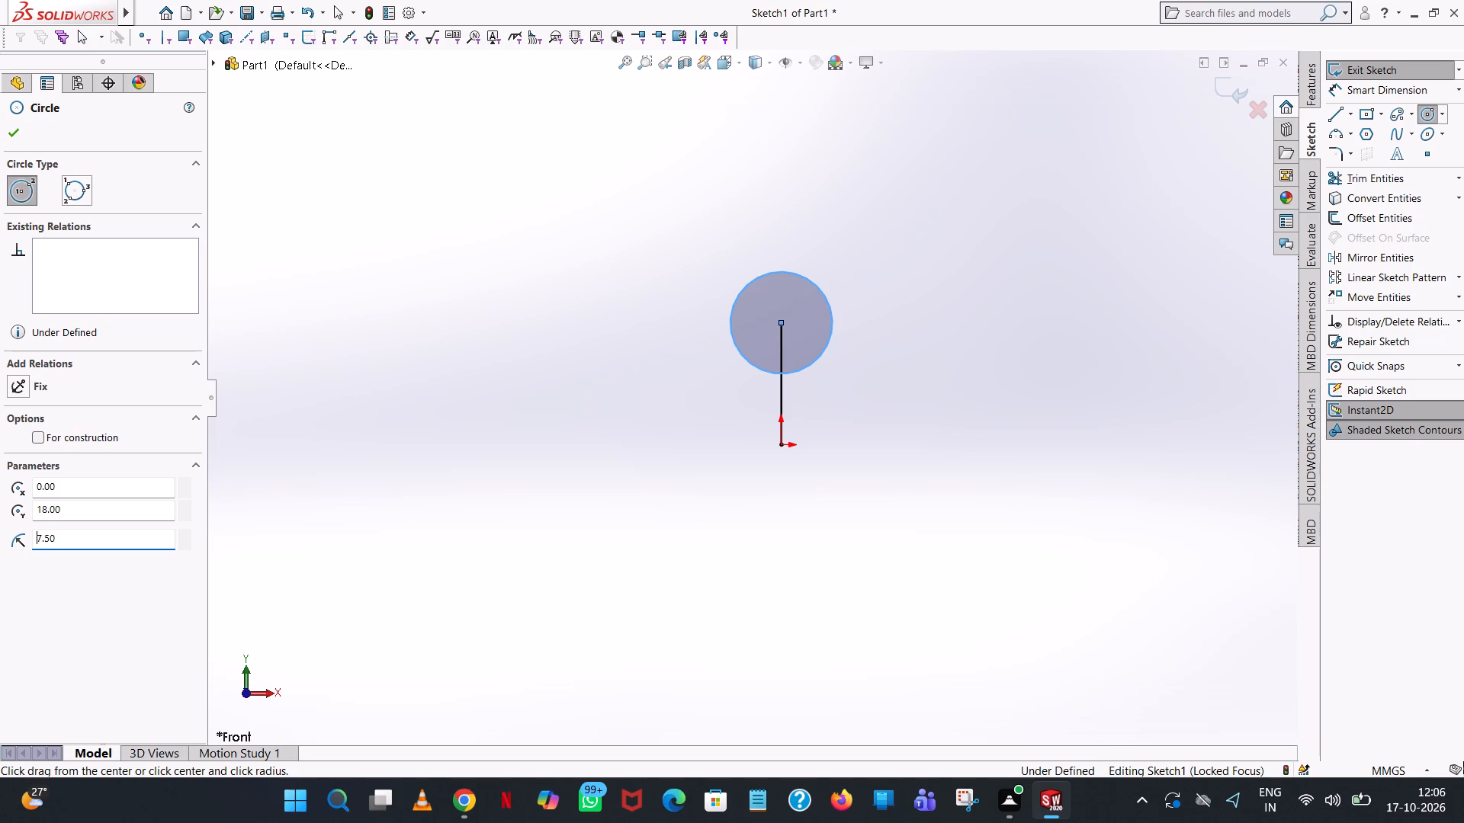
{"action": "right_click", "coordinate": [836, 303]}
{"action": "left_click", "coordinate": [869, 315]}
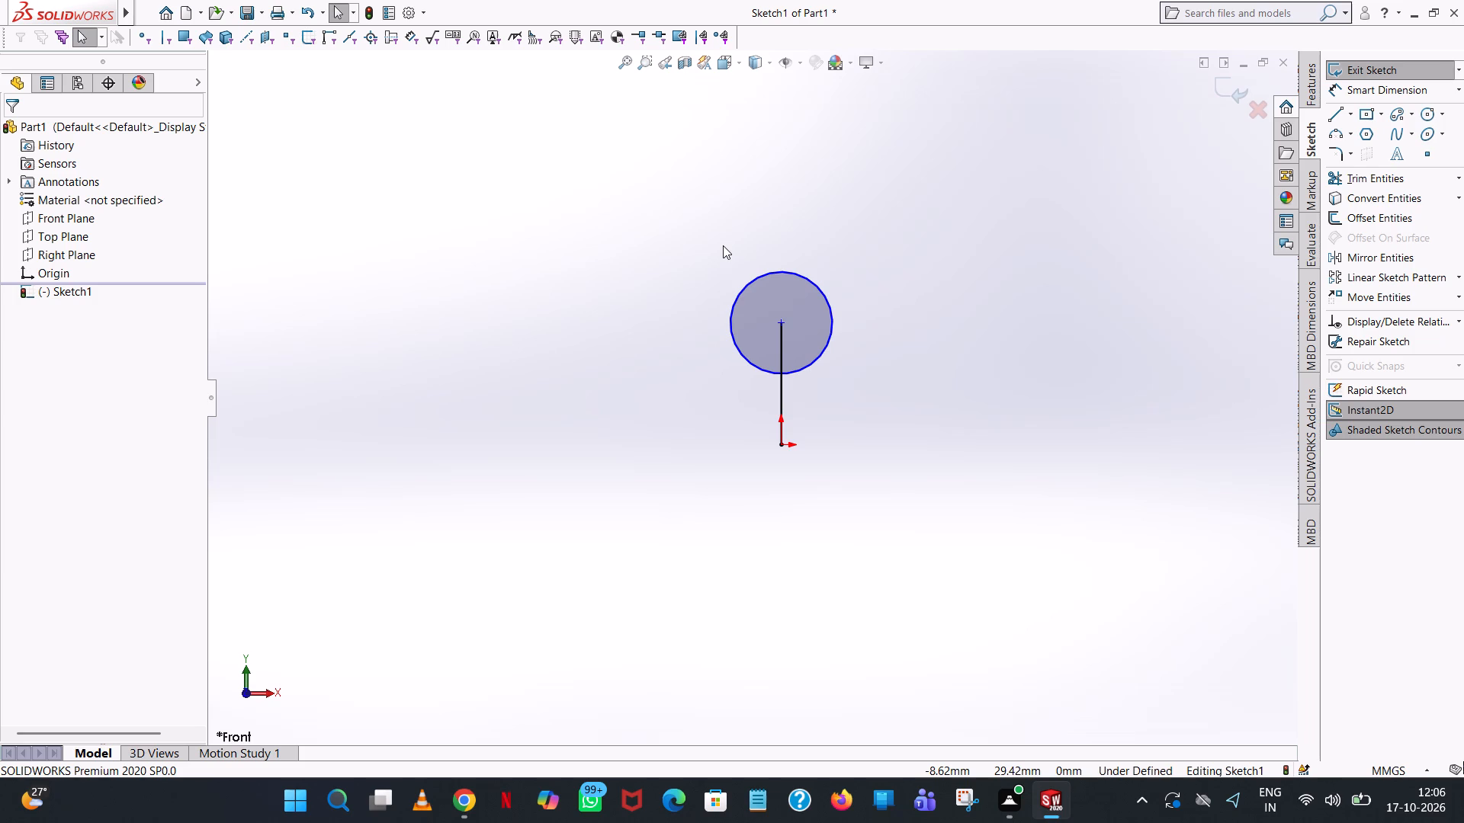
Sketch a line about 23 mm long from the origin, sloping down to the left at about 209°.
{"action": "left_click", "coordinate": [1335, 117]}
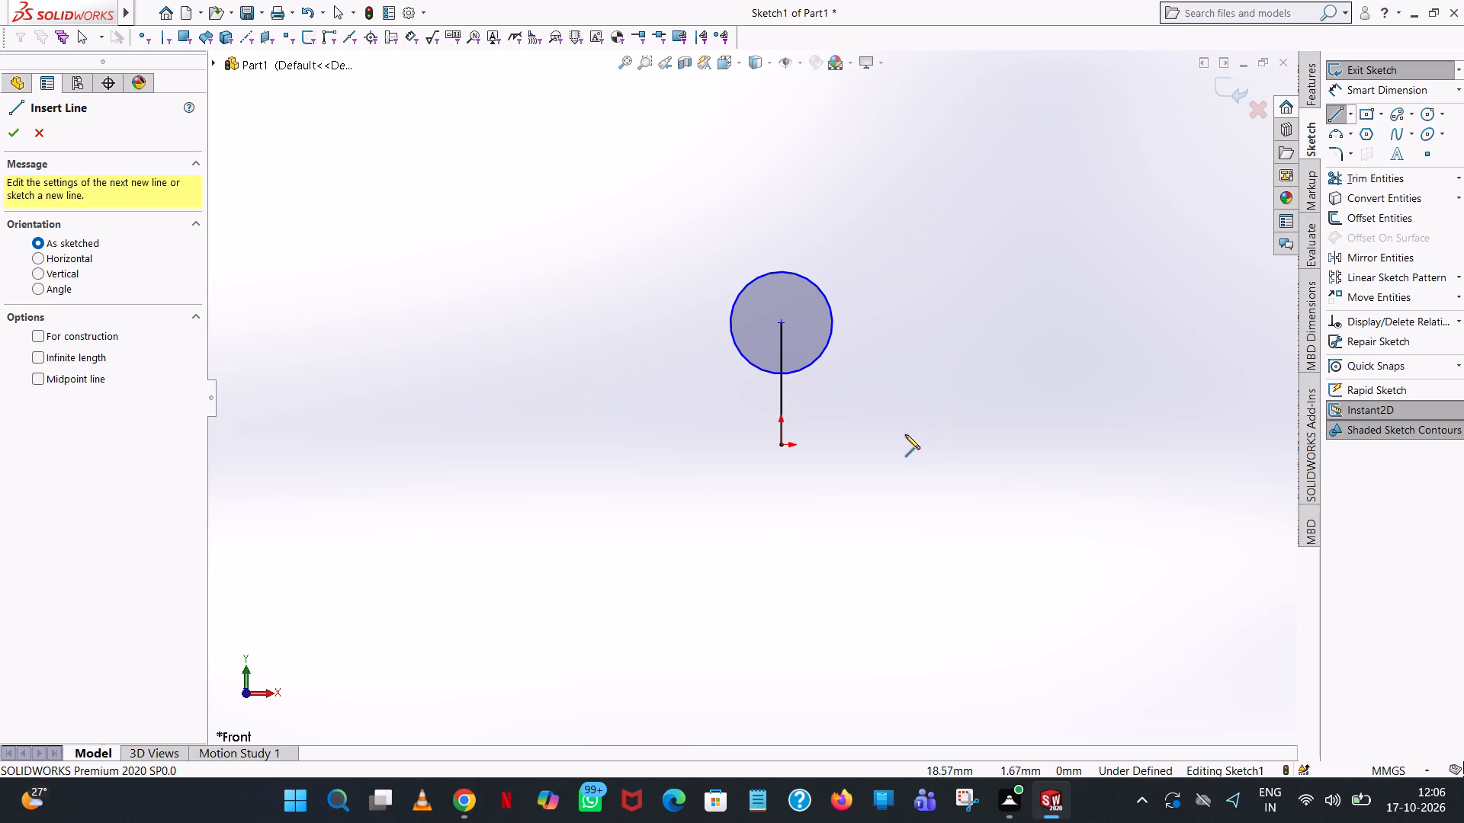
{"action": "left_click", "coordinate": [782, 445]}
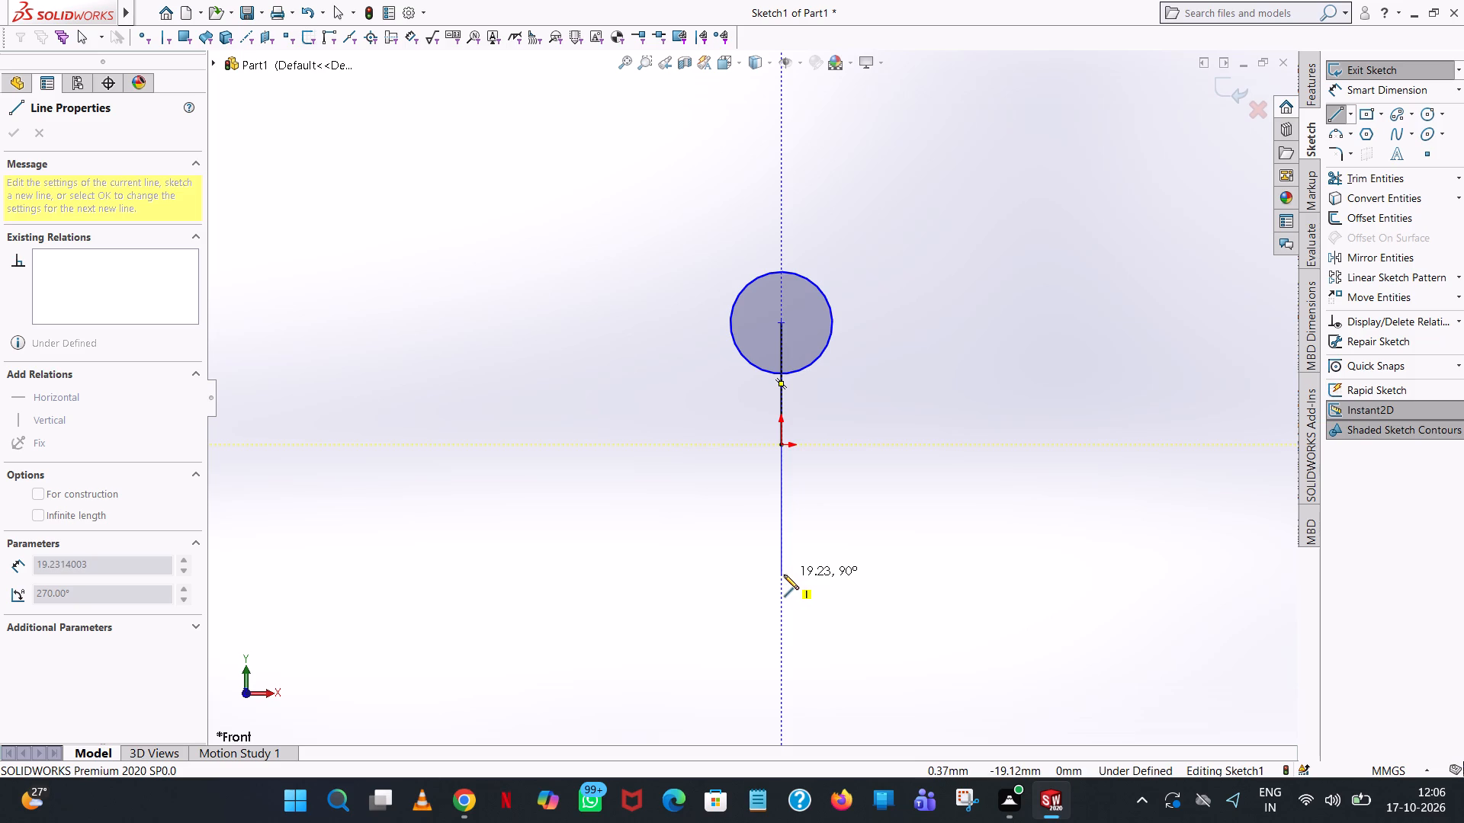
{"action": "left_click", "coordinate": [643, 522]}
{"action": "right_click", "coordinate": [643, 522]}
{"action": "left_click", "coordinate": [703, 530]}
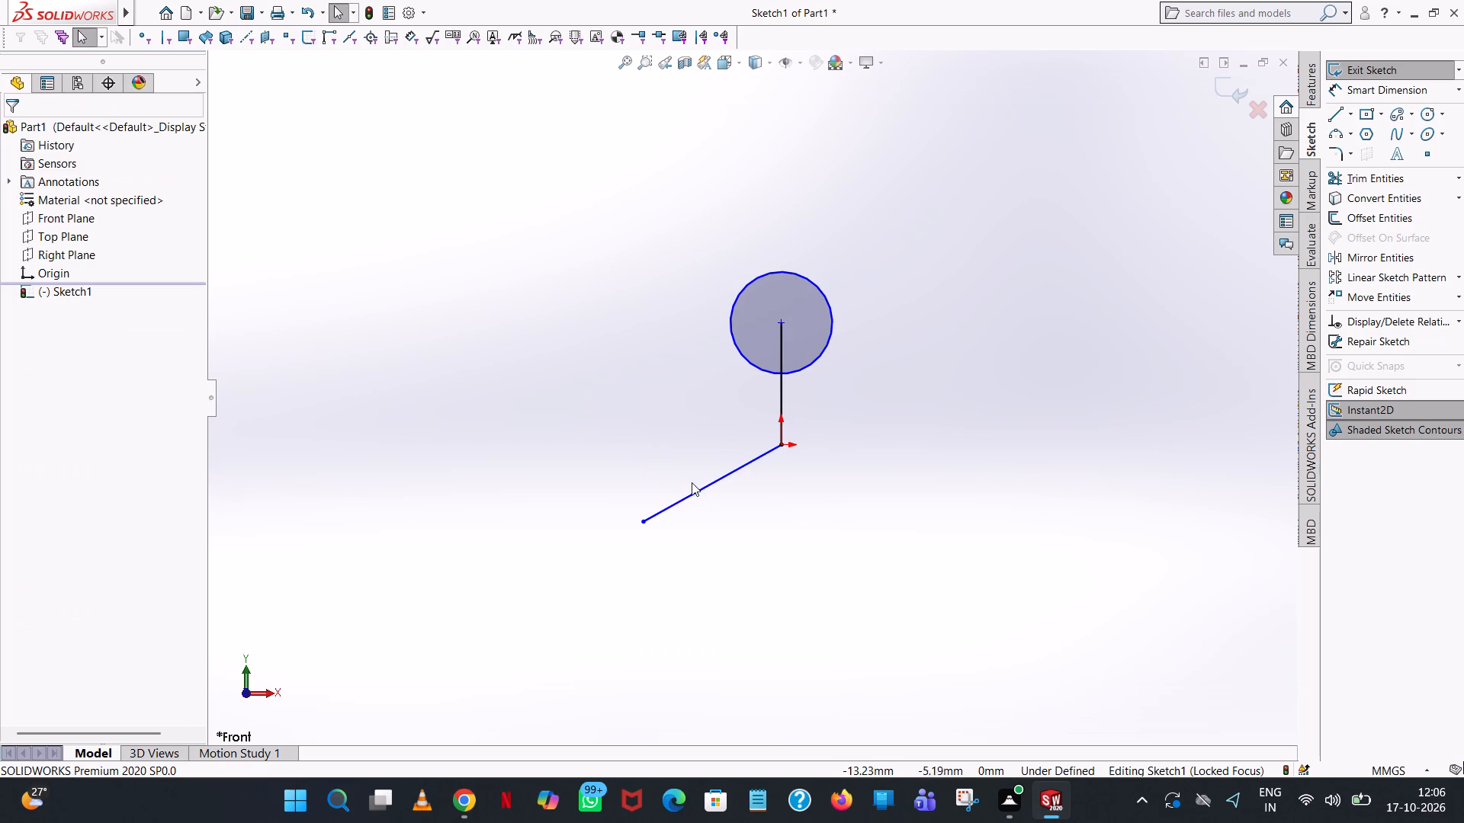
Set the lower-left line's length to 18 mm and its angle to 270-60 (210°).
{"action": "left_click", "coordinate": [693, 488]}
{"action": "left_click", "coordinate": [693, 494]}
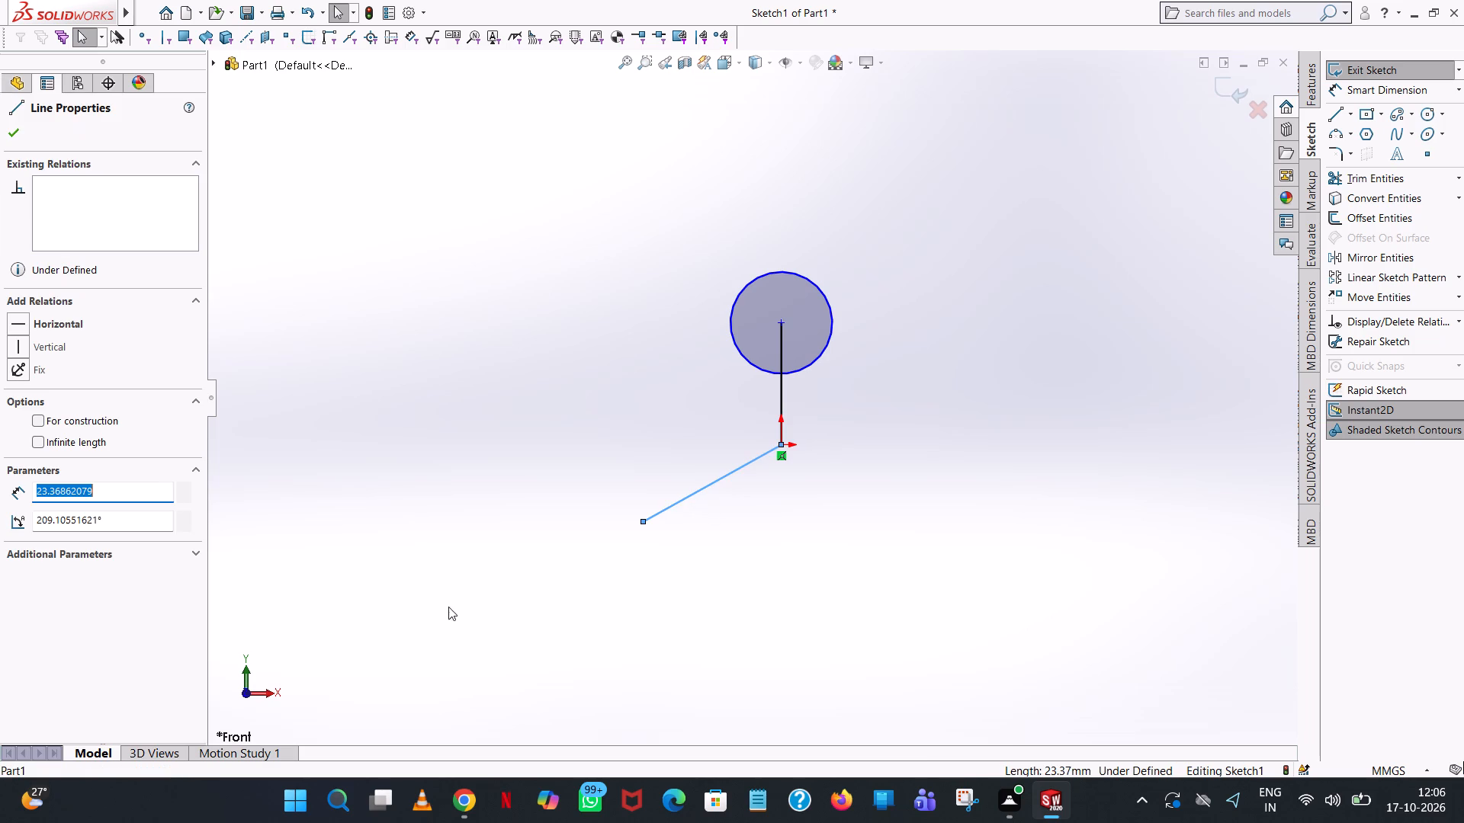
{"action": "type", "text": "18"}
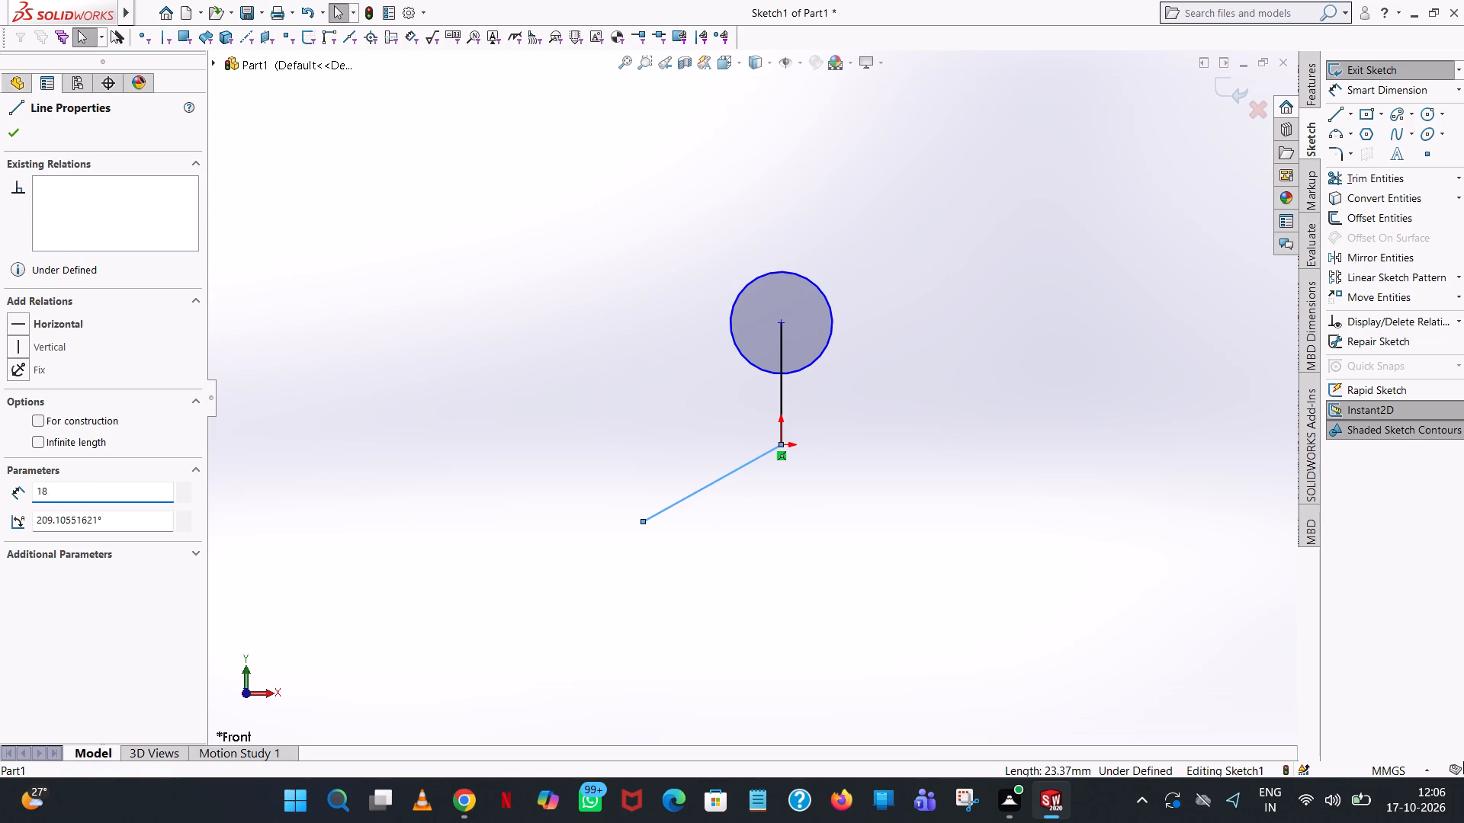
{"action": "double_click", "coordinate": [124, 514]}
{"action": "left_click", "coordinate": [120, 517]}
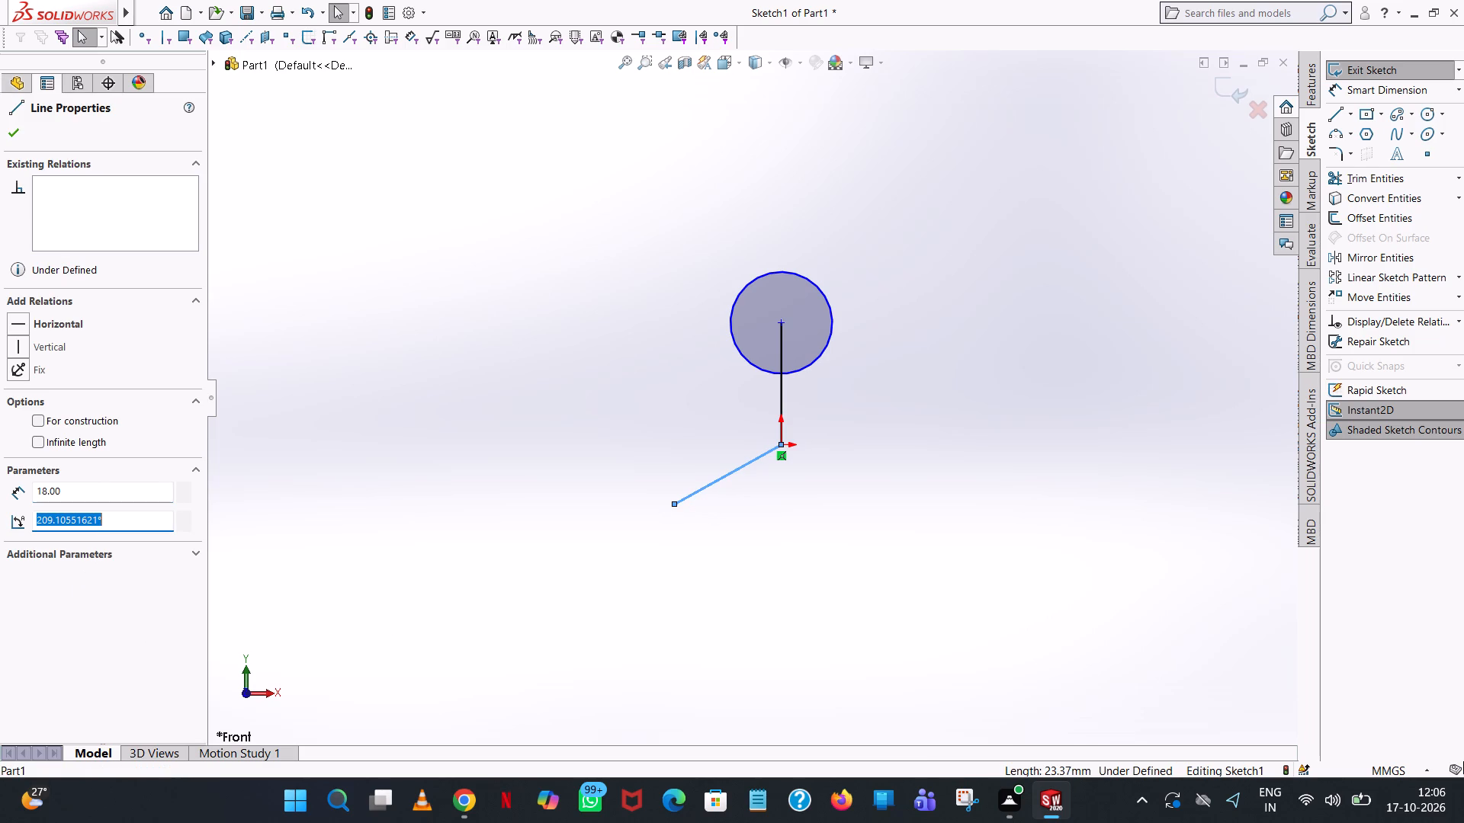
{"action": "type", "text": "270"}
{"action": "key", "text": "minus"}
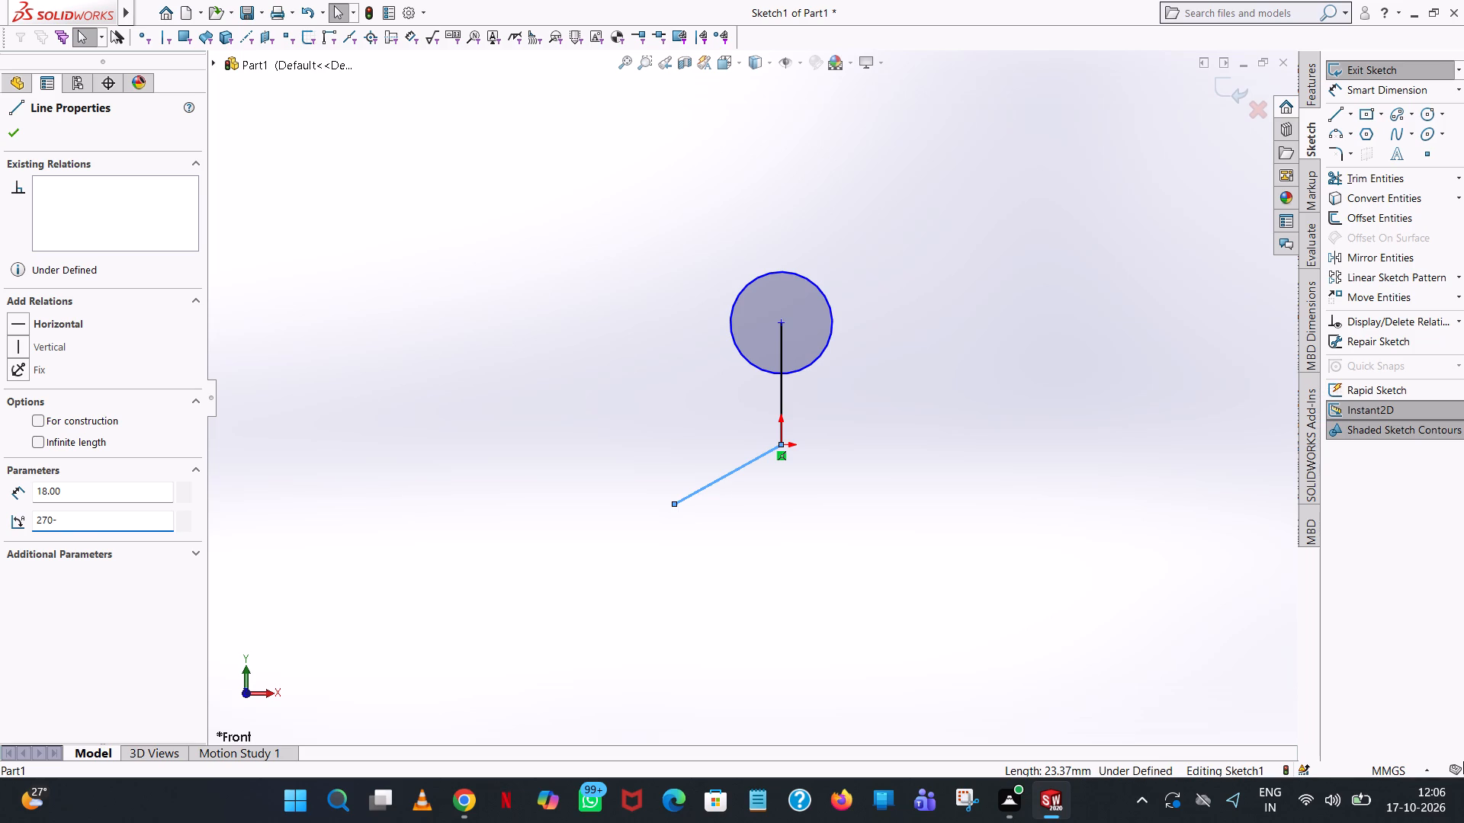
{"action": "type", "text": "60"}
{"action": "key", "text": "Return"}
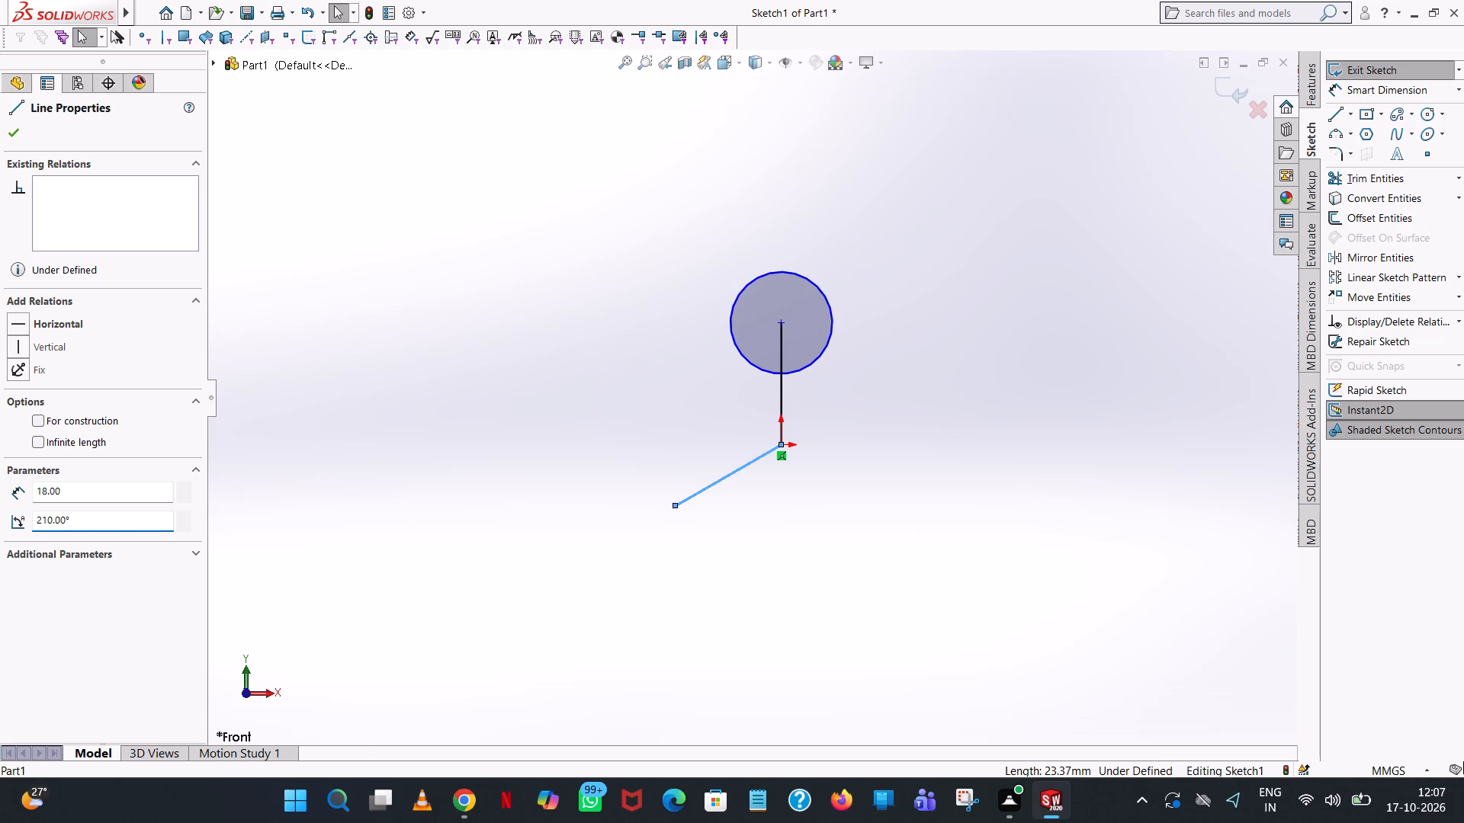
{"action": "right_click", "coordinate": [118, 519]}
{"action": "left_click", "coordinate": [392, 440]}
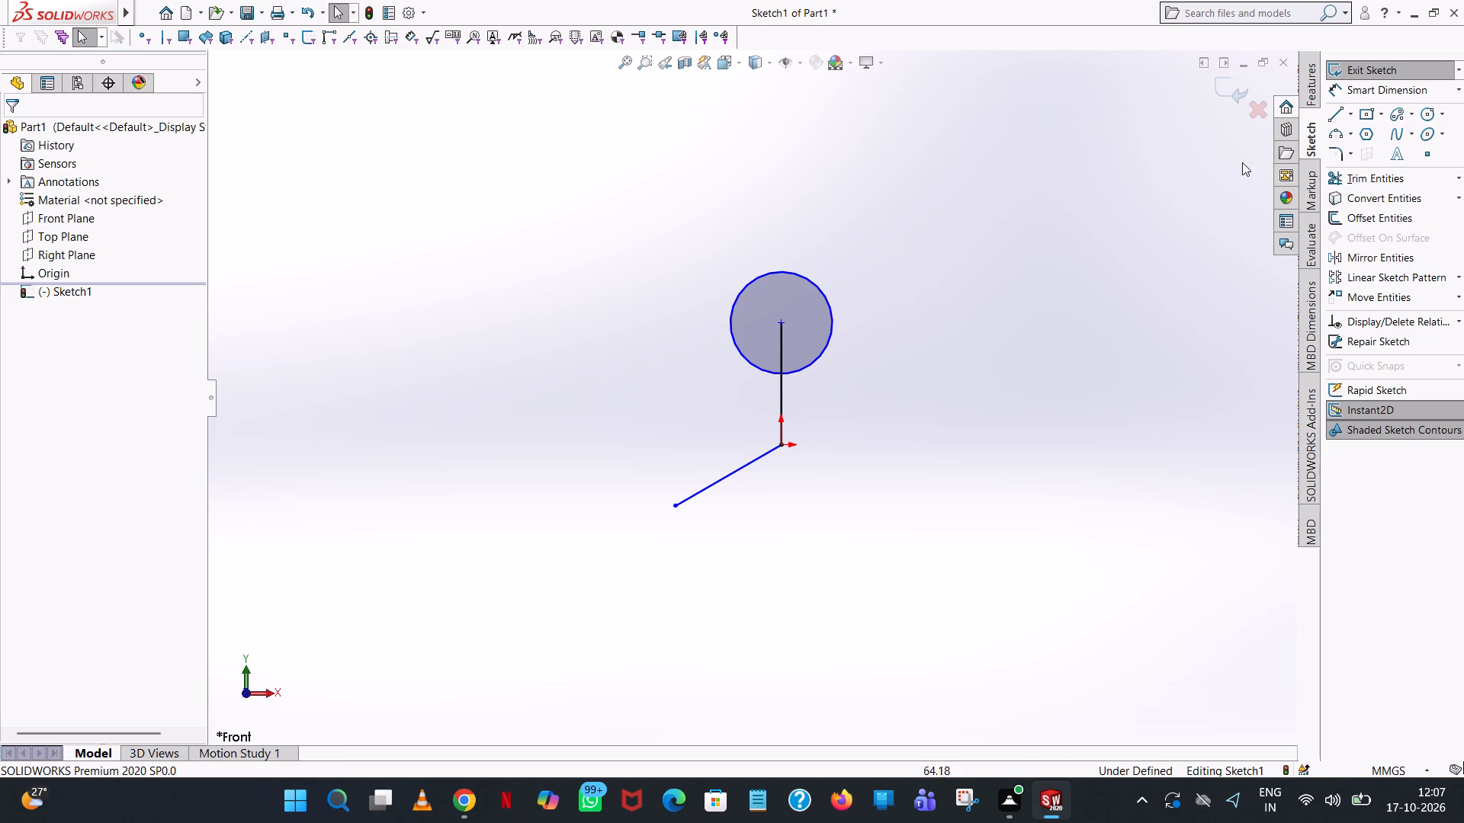
Sketch a line about 14.5 mm long from the origin, sloping down to the right at 315°.
{"action": "left_click", "coordinate": [1334, 117]}
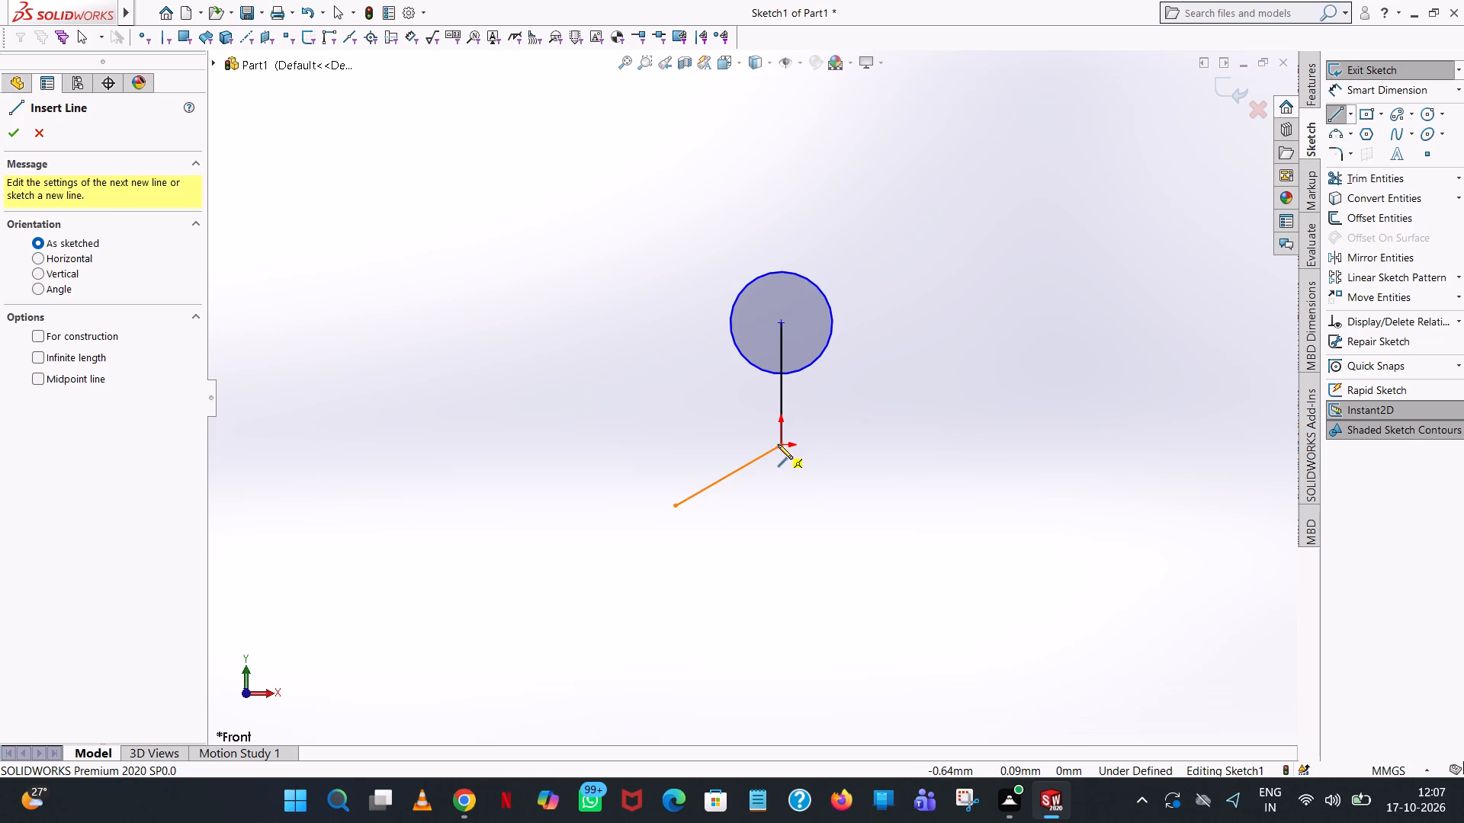
{"action": "left_click", "coordinate": [778, 444]}
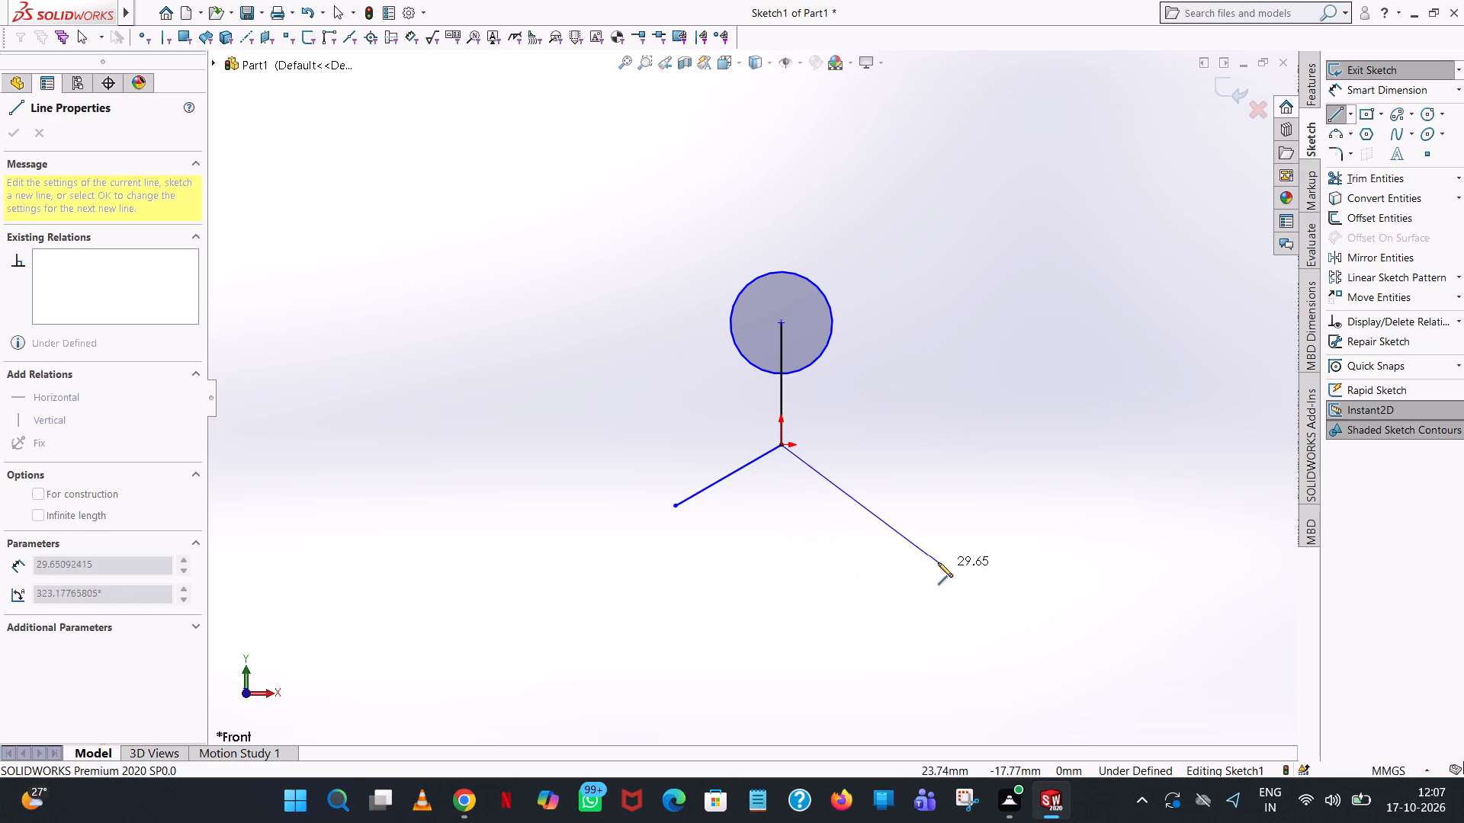
{"action": "left_click", "coordinate": [852, 514]}
{"action": "right_click", "coordinate": [852, 514]}
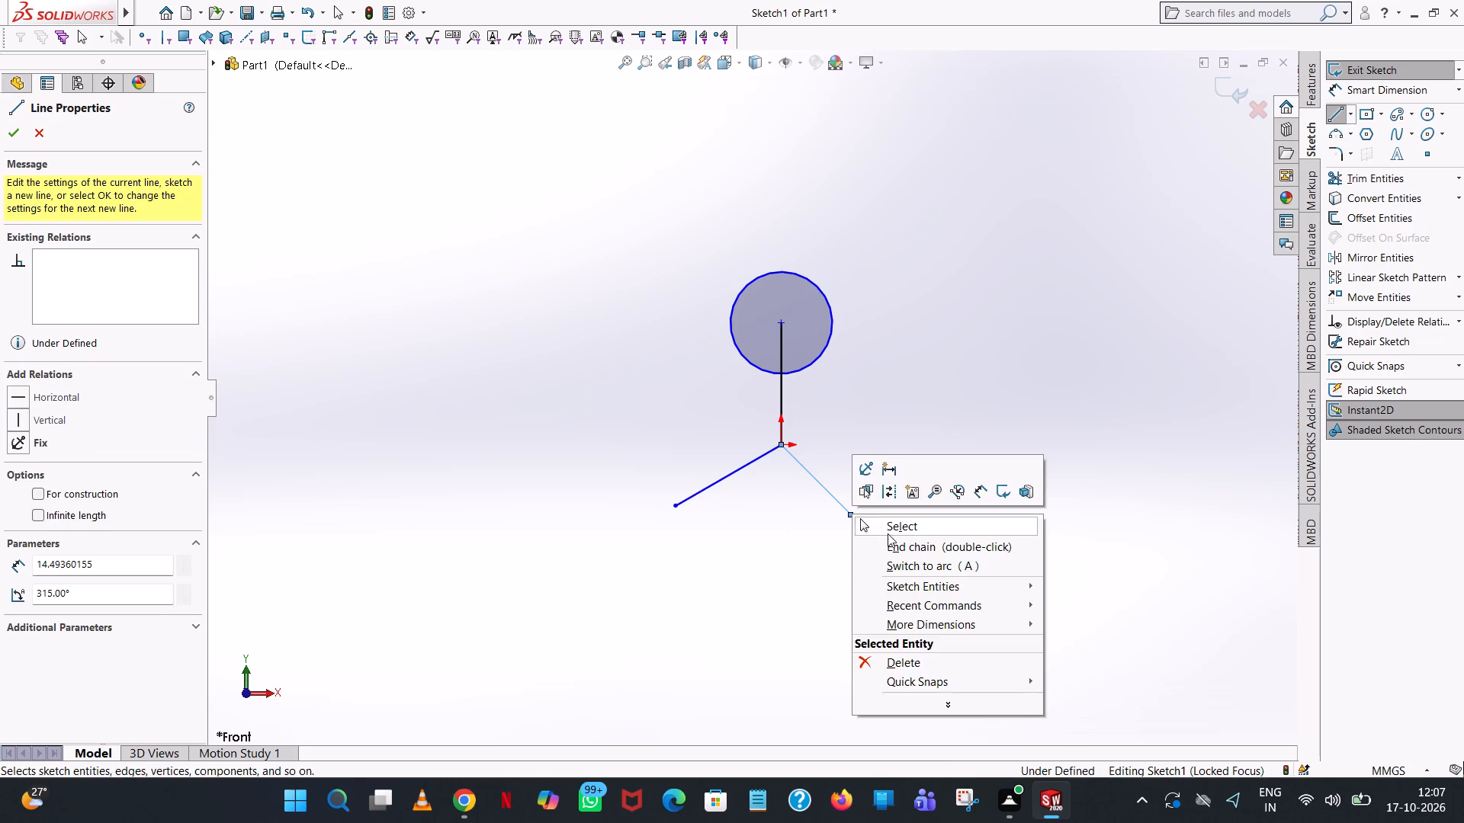
{"action": "left_click", "coordinate": [888, 533]}
Set the lower-right line's length to 18 mm and its angle to 270+60 (330°).
{"action": "left_click", "coordinate": [812, 476]}
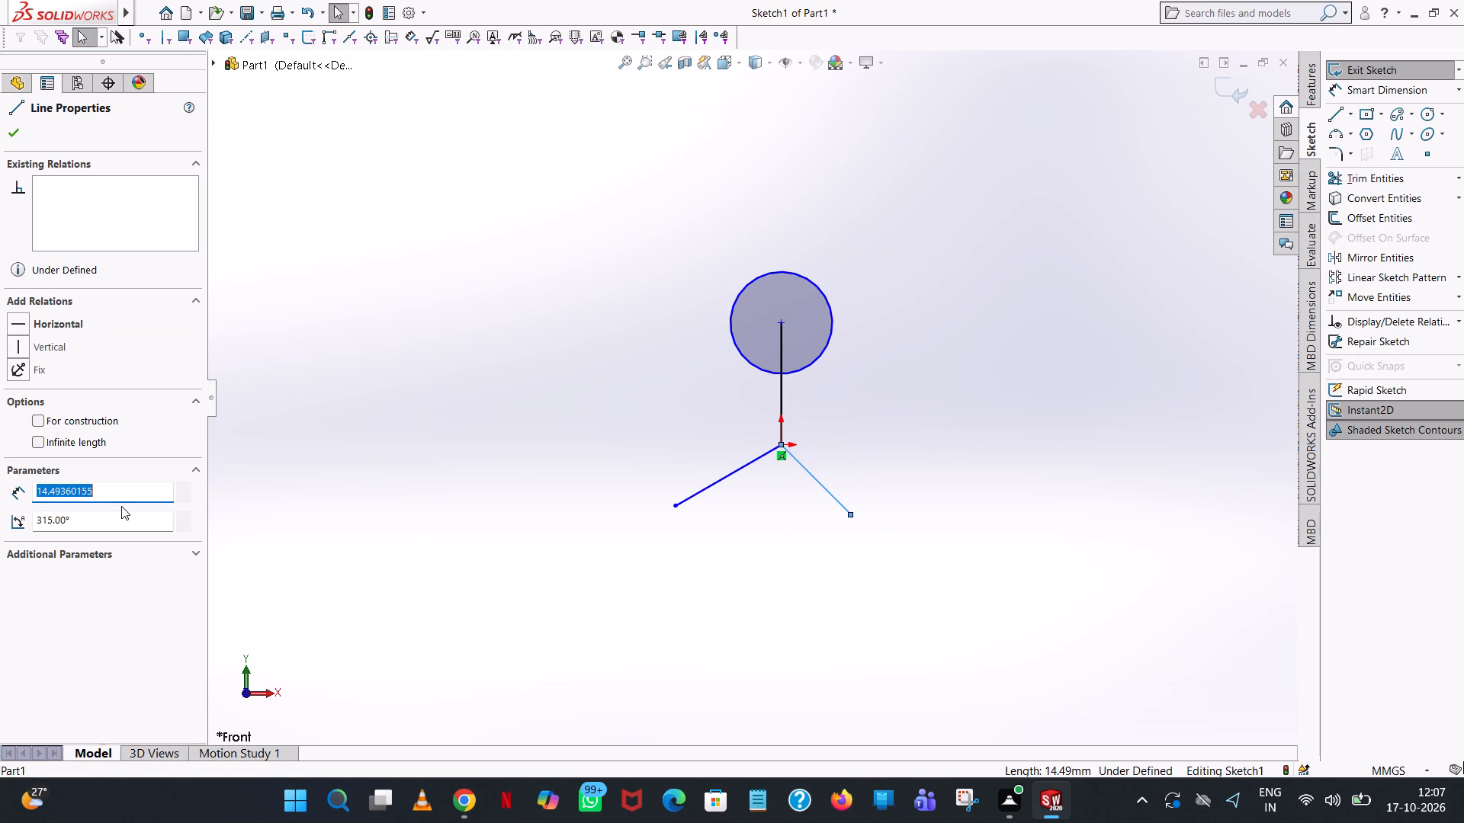
{"action": "type", "text": "18"}
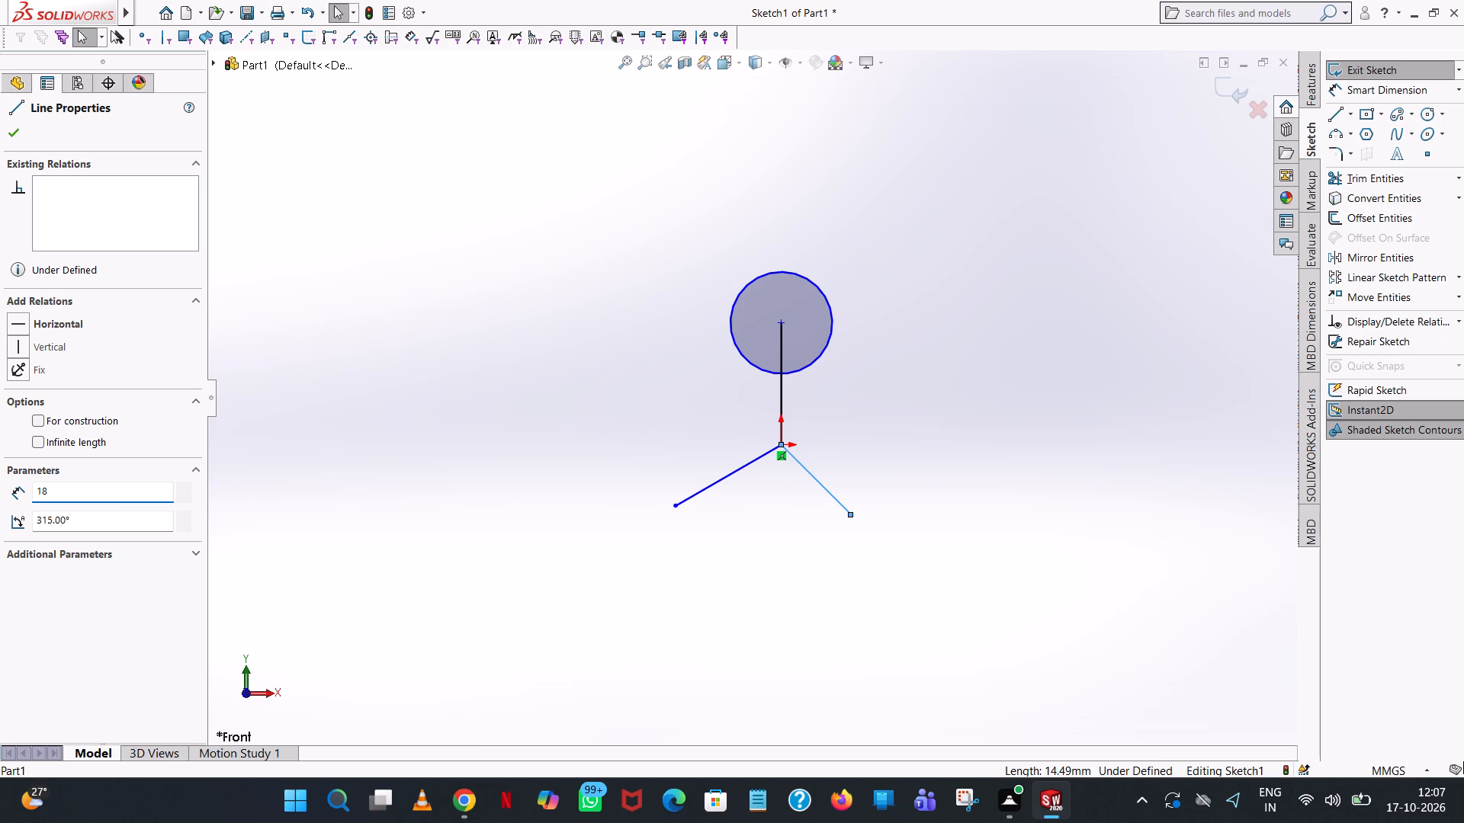
{"action": "double_click", "coordinate": [102, 524]}
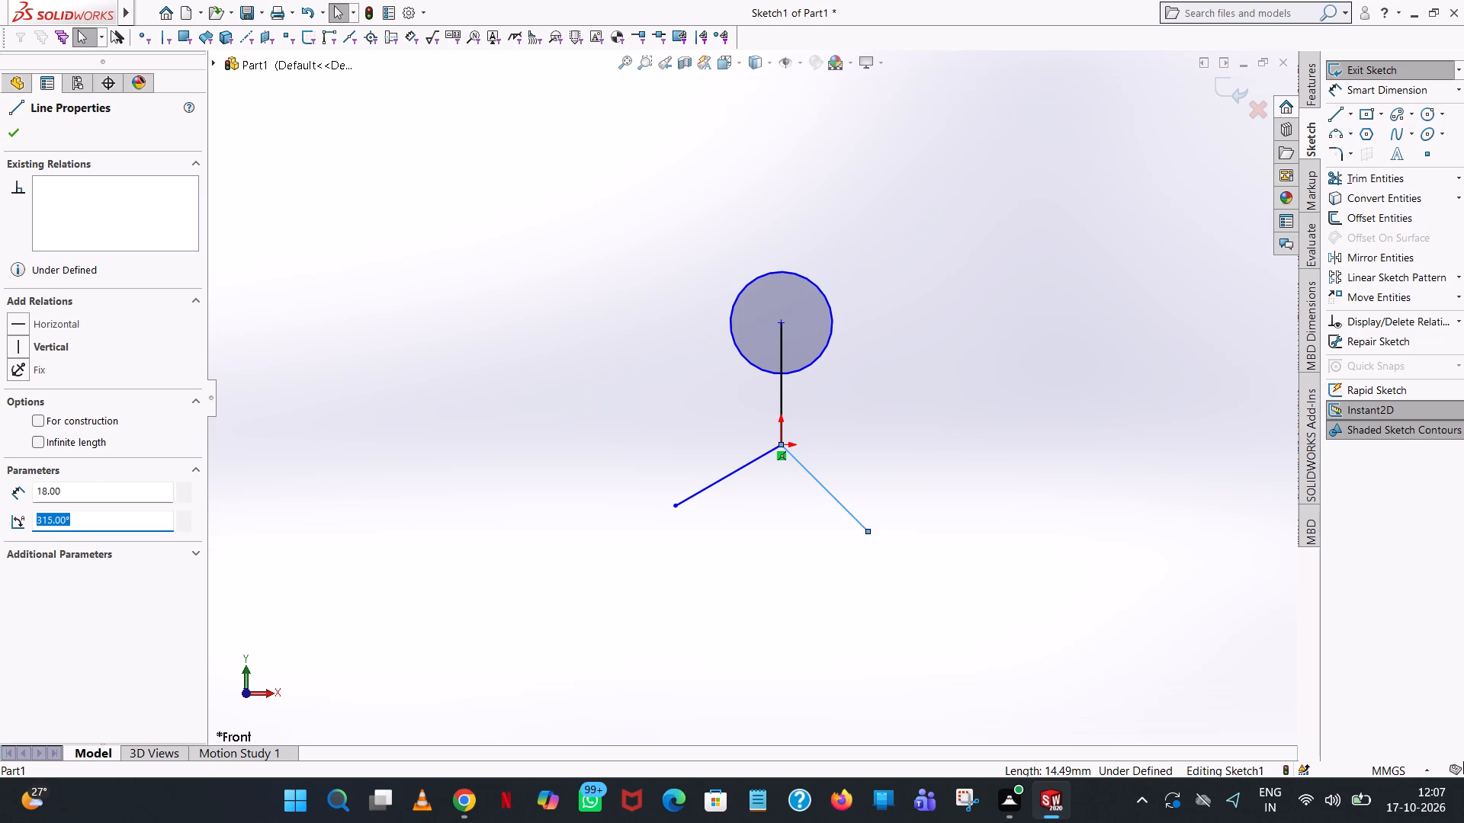
{"action": "type", "text": "270"}
{"action": "key", "text": "plus"}
{"action": "type", "text": "60"}
{"action": "key", "text": "Return"}
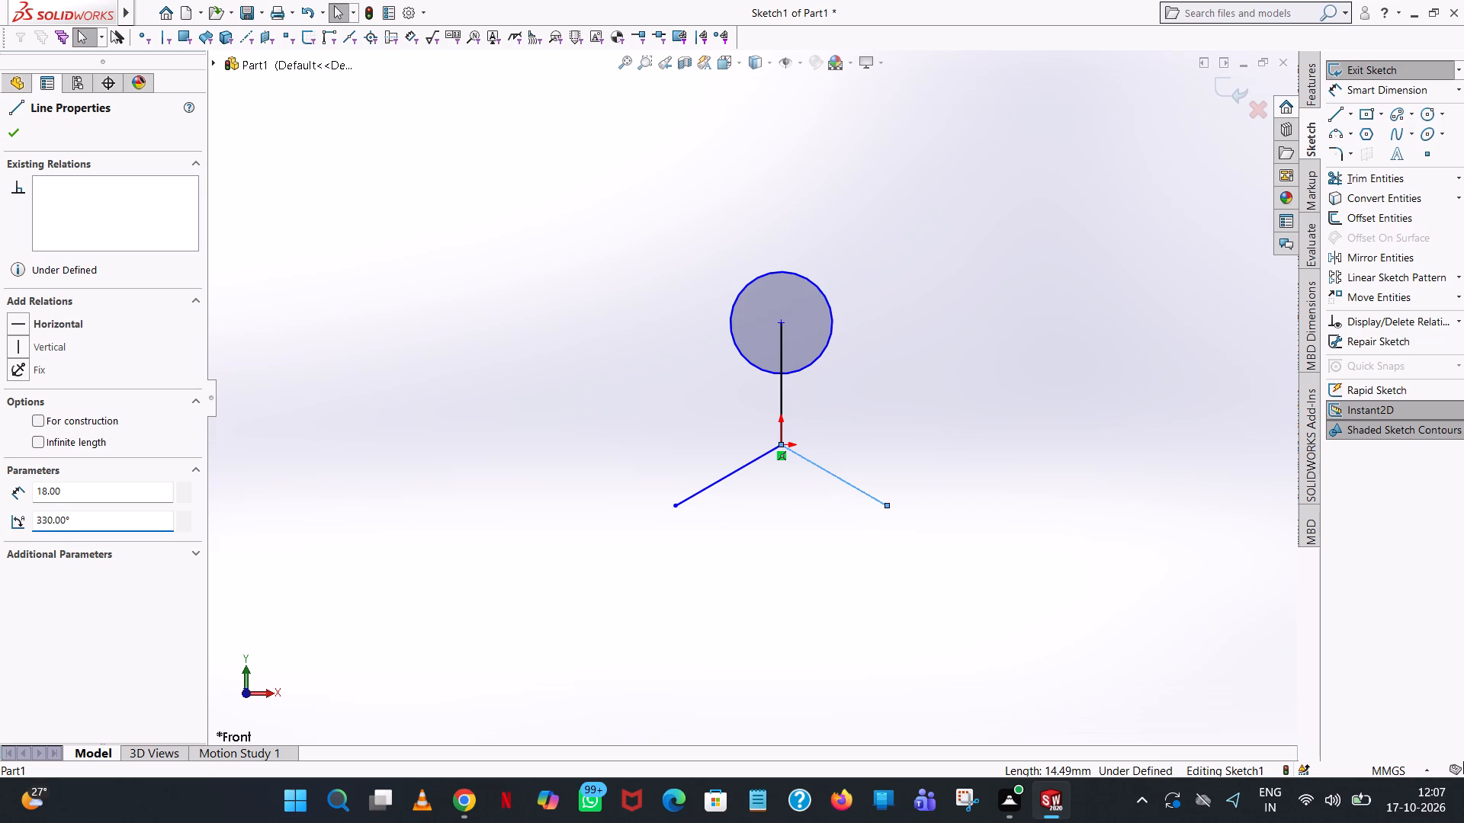
{"action": "left_click", "coordinate": [18, 126]}
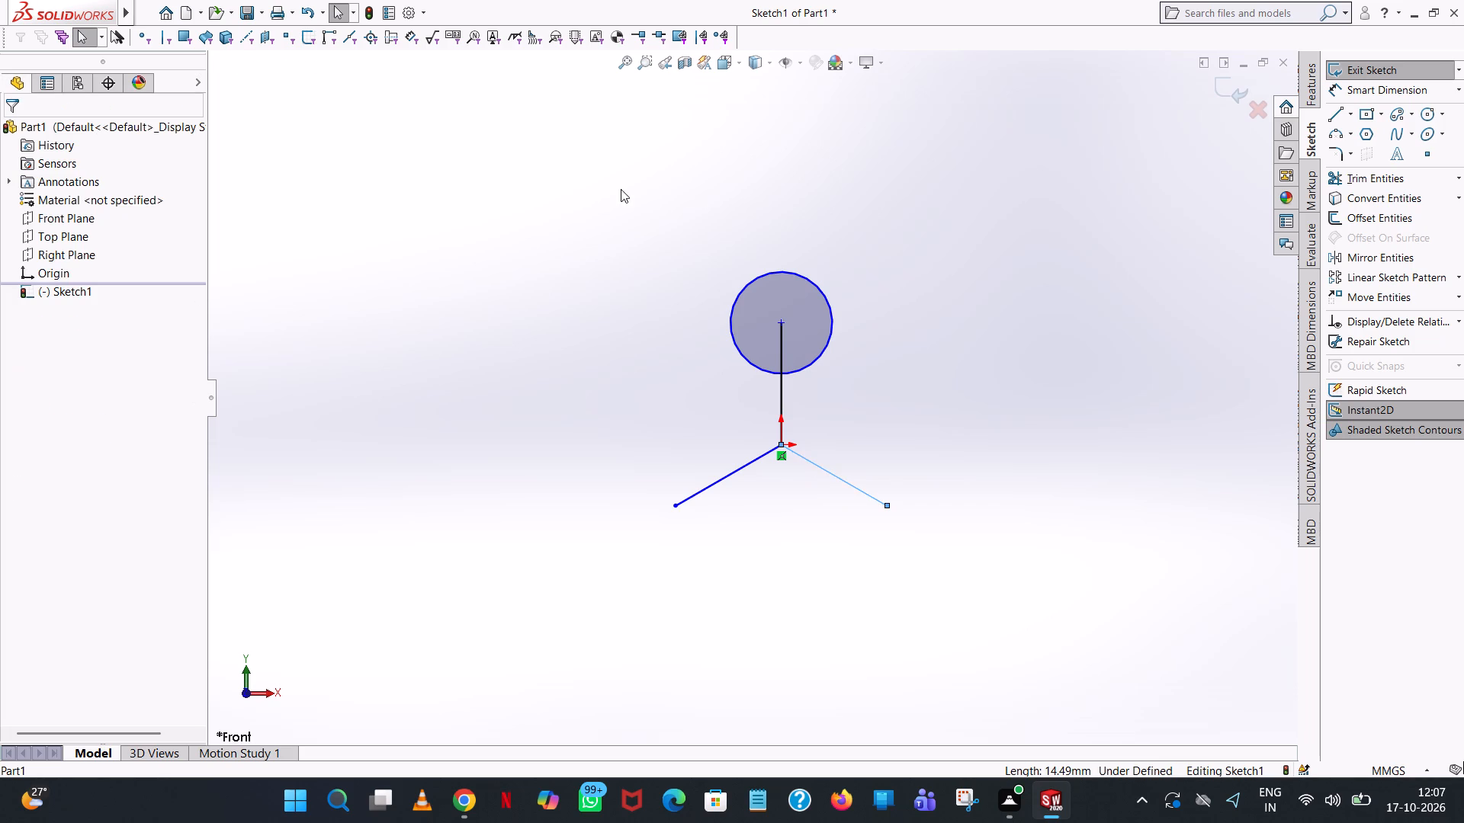
{"action": "left_click", "coordinate": [955, 192]}
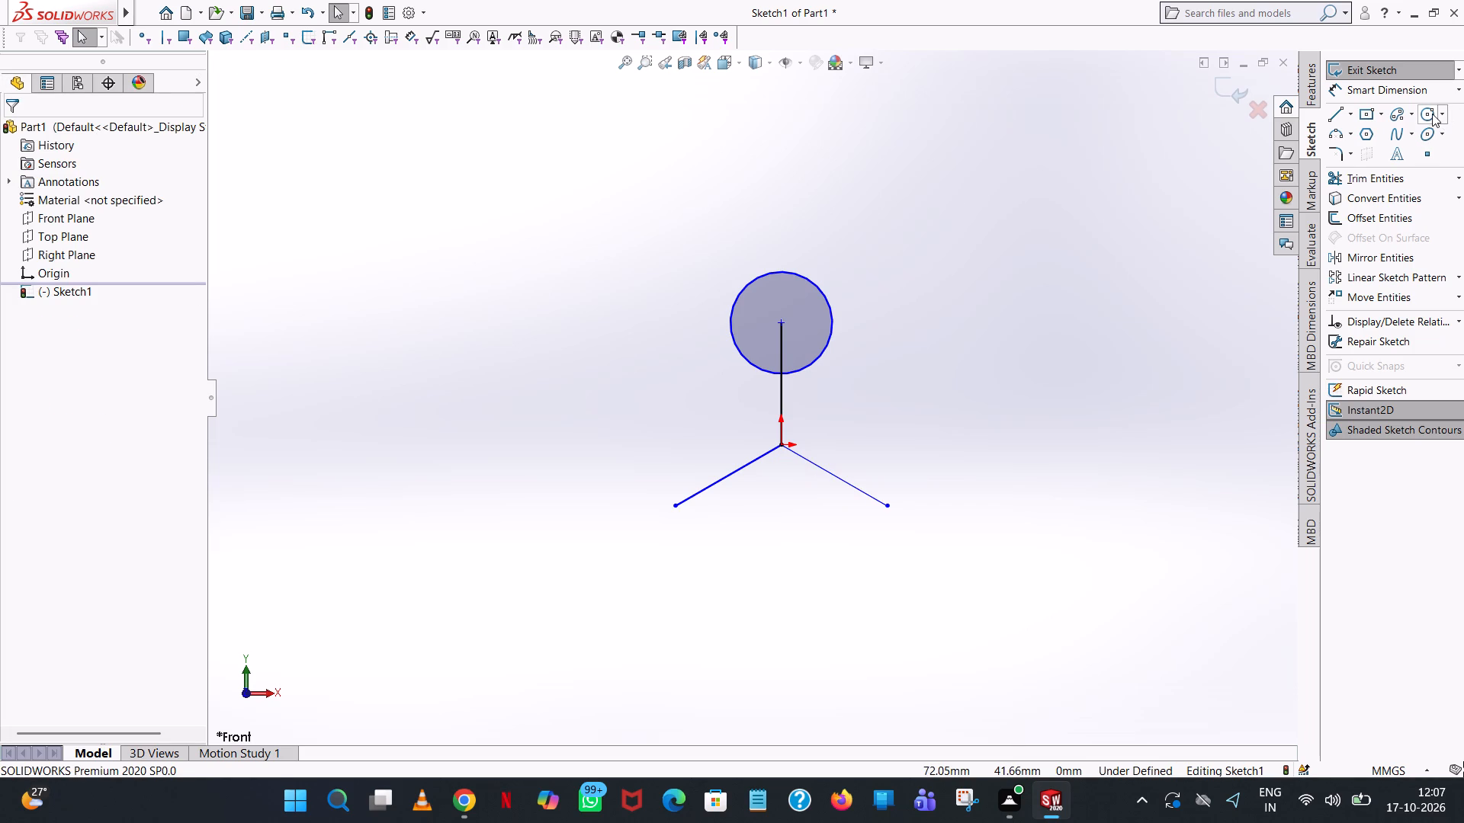
Sketch a circle of radius 7.5 mm centred on the outer end of the lower-right line.
{"action": "left_click", "coordinate": [1432, 114]}
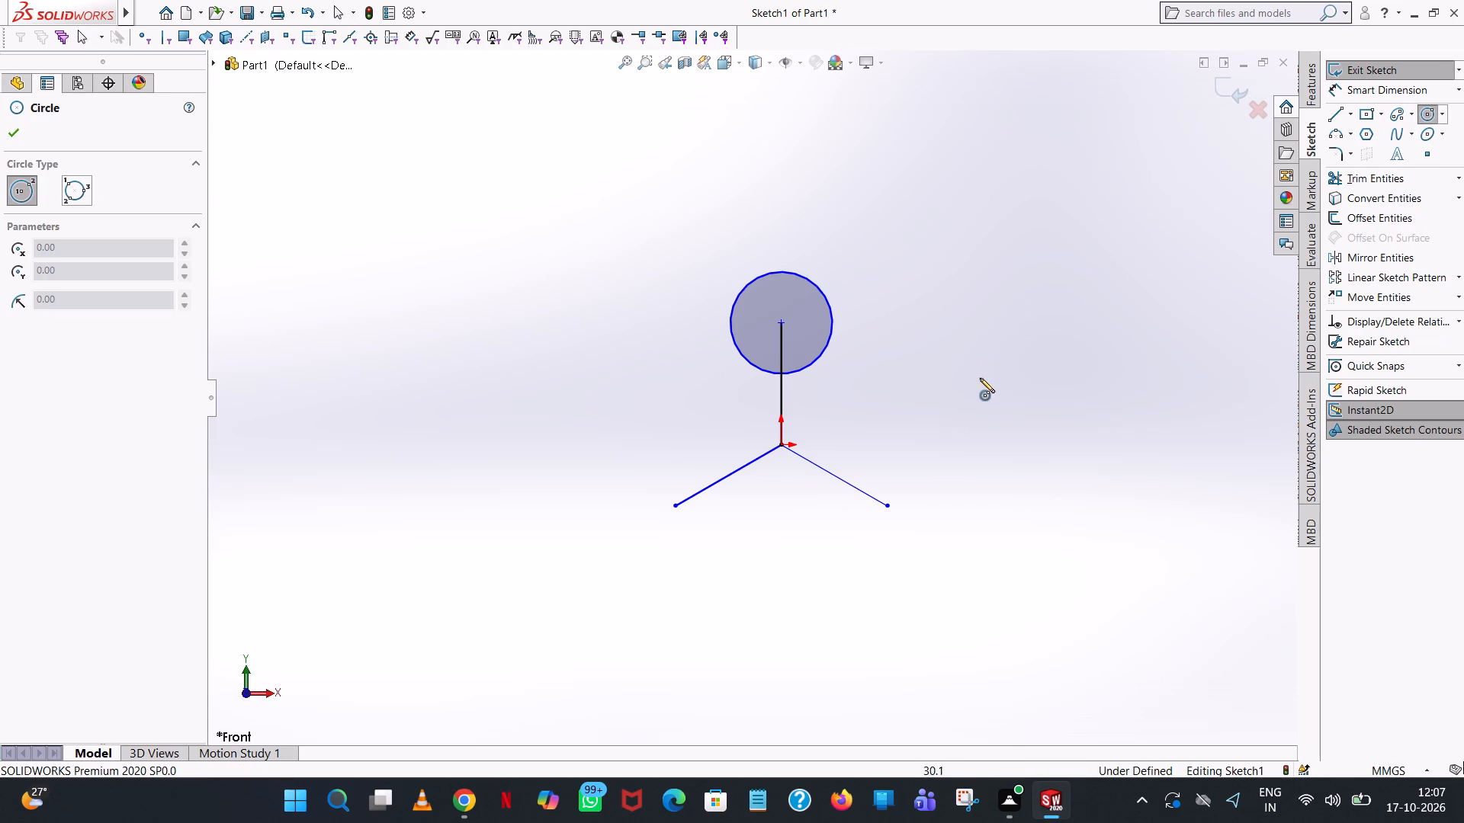
{"action": "left_click", "coordinate": [886, 510]}
{"action": "left_click", "coordinate": [915, 455]}
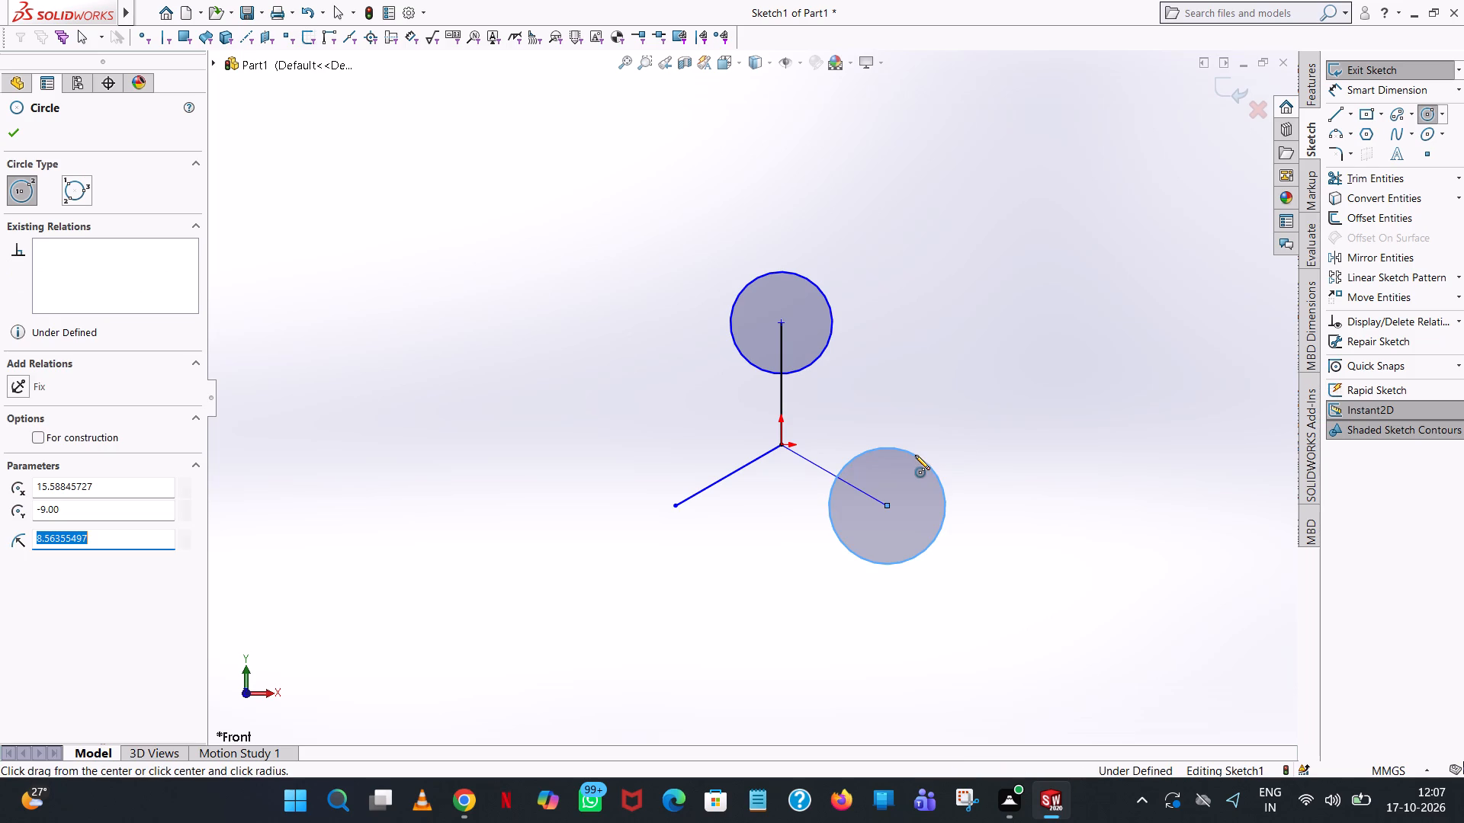
{"action": "key", "text": "7"}
{"action": "type", "text": ".5"}
{"action": "key", "text": "Return"}
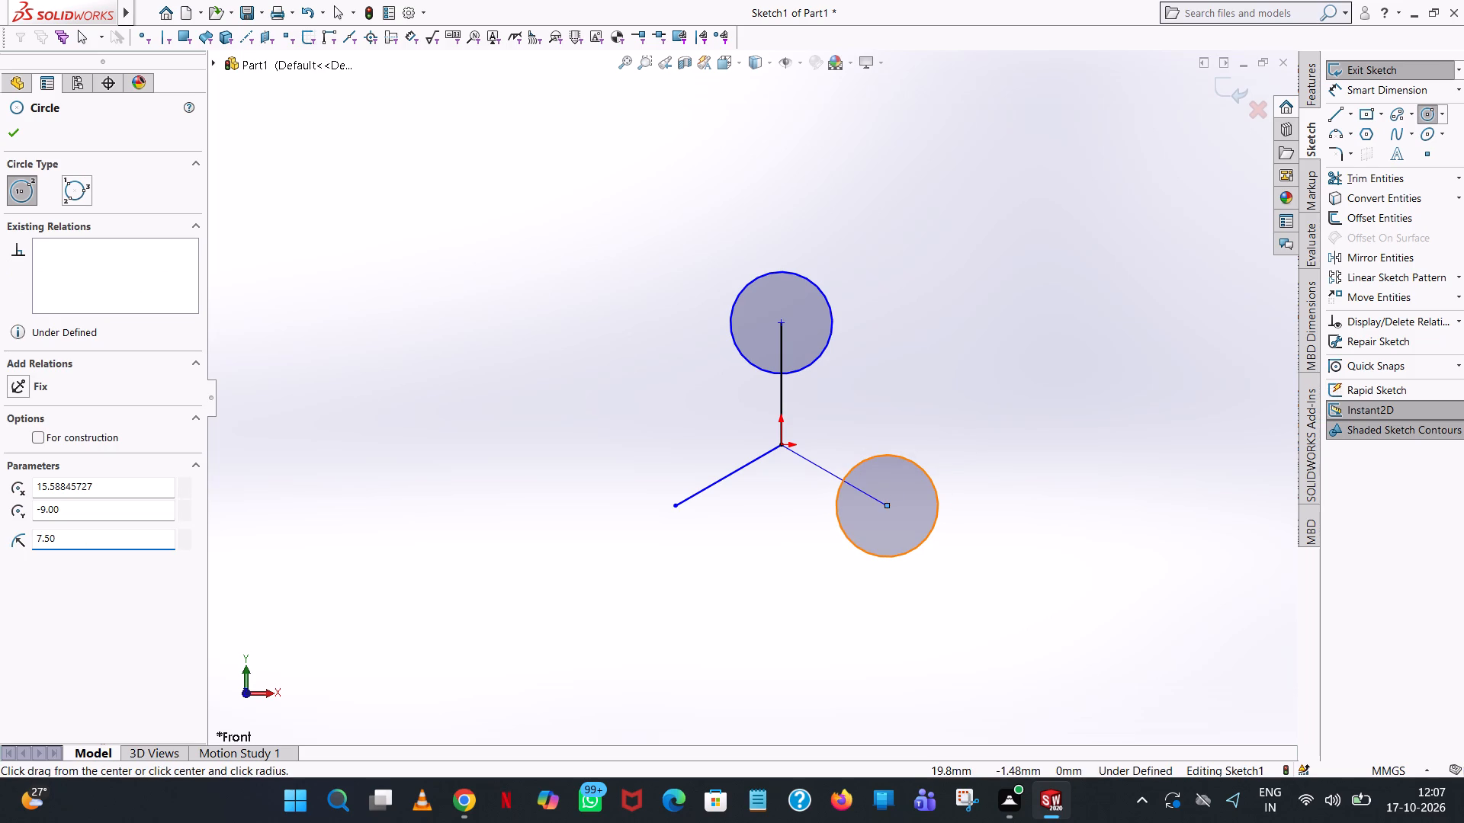
Sketch a circle of radius 7.5 mm centred on the outer end of the lower-left line.
{"action": "left_click", "coordinate": [673, 506]}
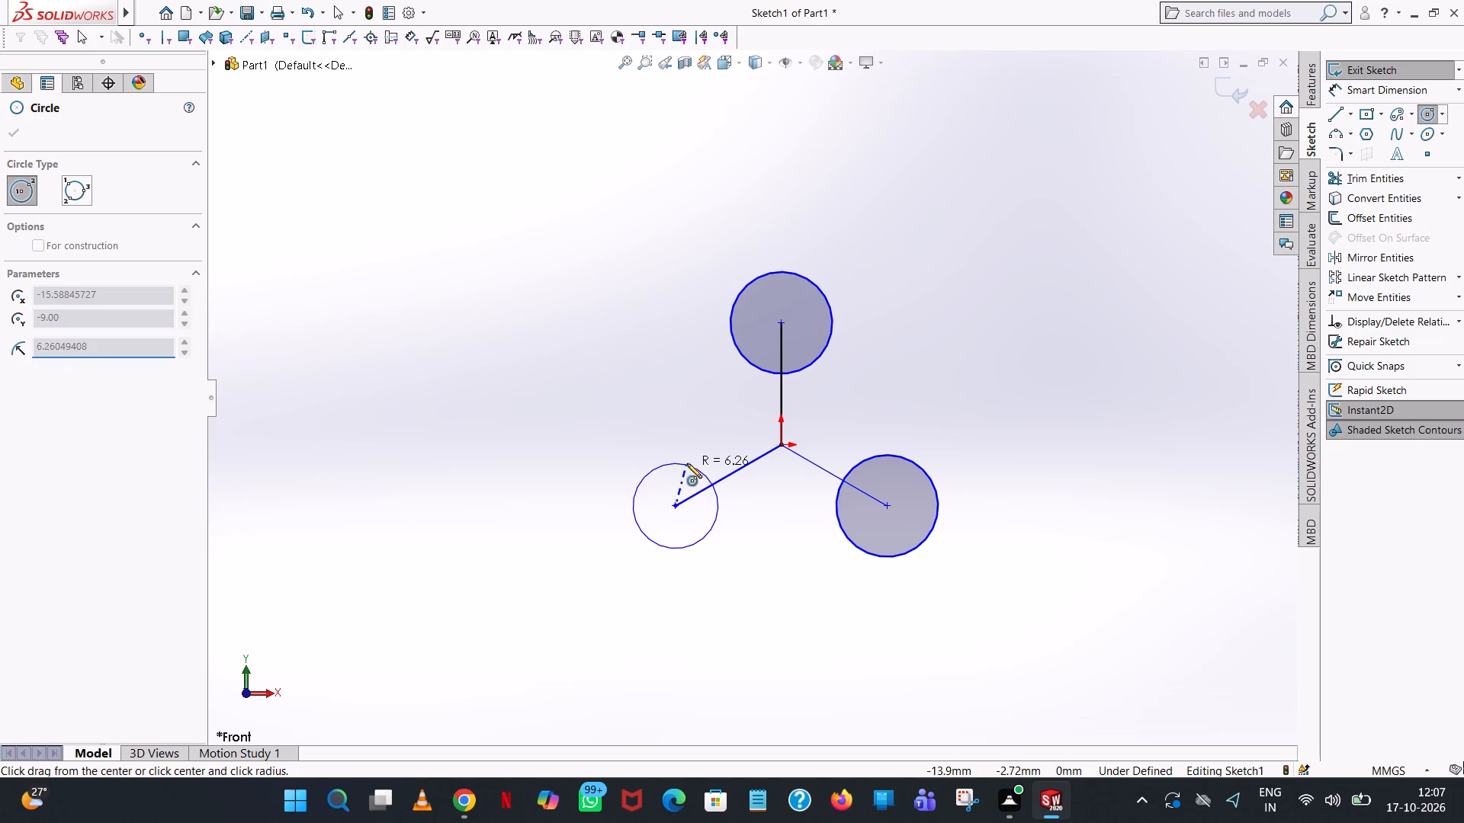
{"action": "left_click", "coordinate": [687, 463]}
{"action": "type", "text": "7.5"}
{"action": "key", "text": "Return"}
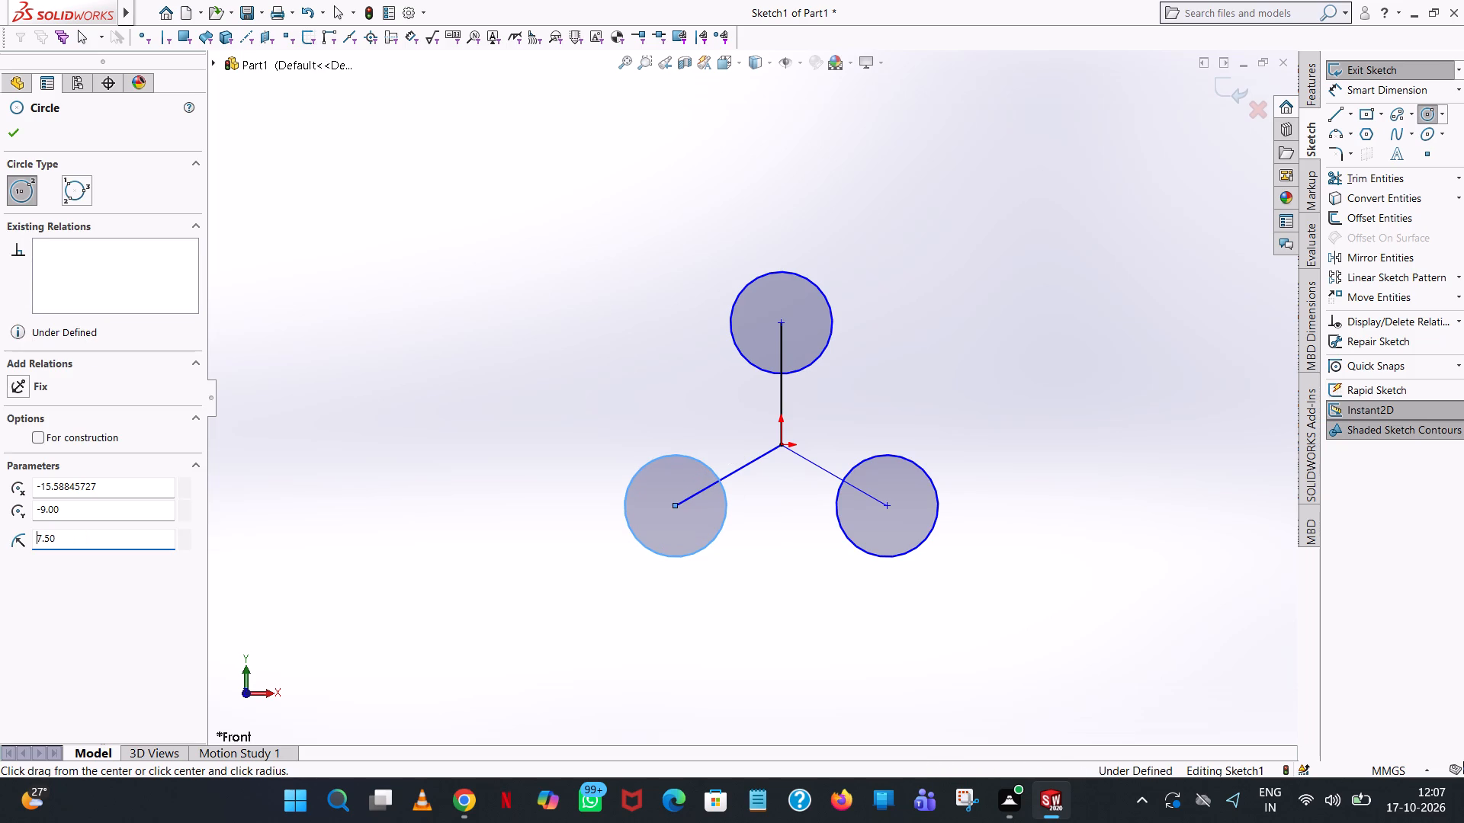
{"action": "right_click", "coordinate": [687, 463]}
{"action": "left_click", "coordinate": [737, 469]}
{"action": "left_click", "coordinate": [945, 297]}
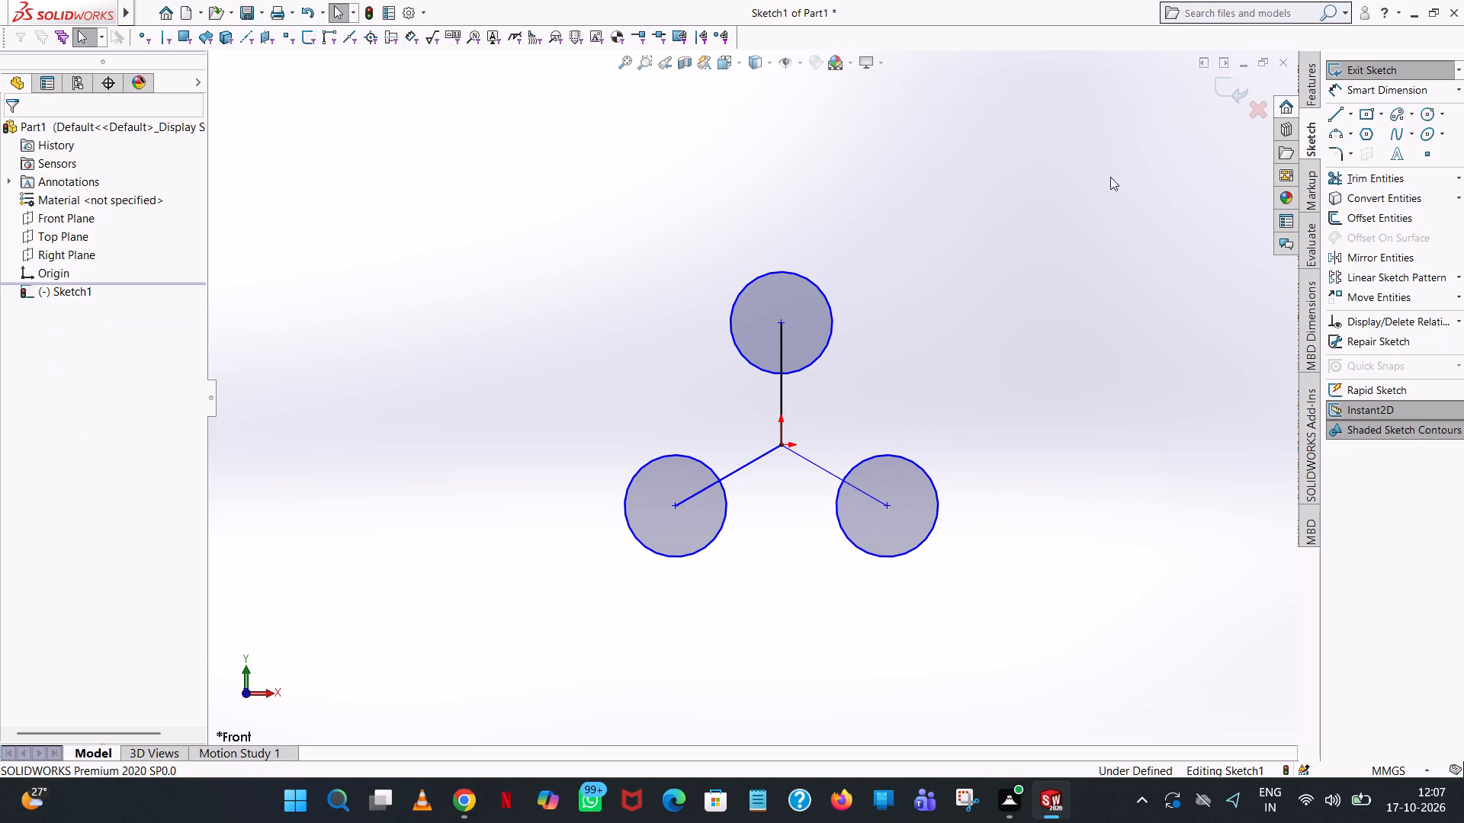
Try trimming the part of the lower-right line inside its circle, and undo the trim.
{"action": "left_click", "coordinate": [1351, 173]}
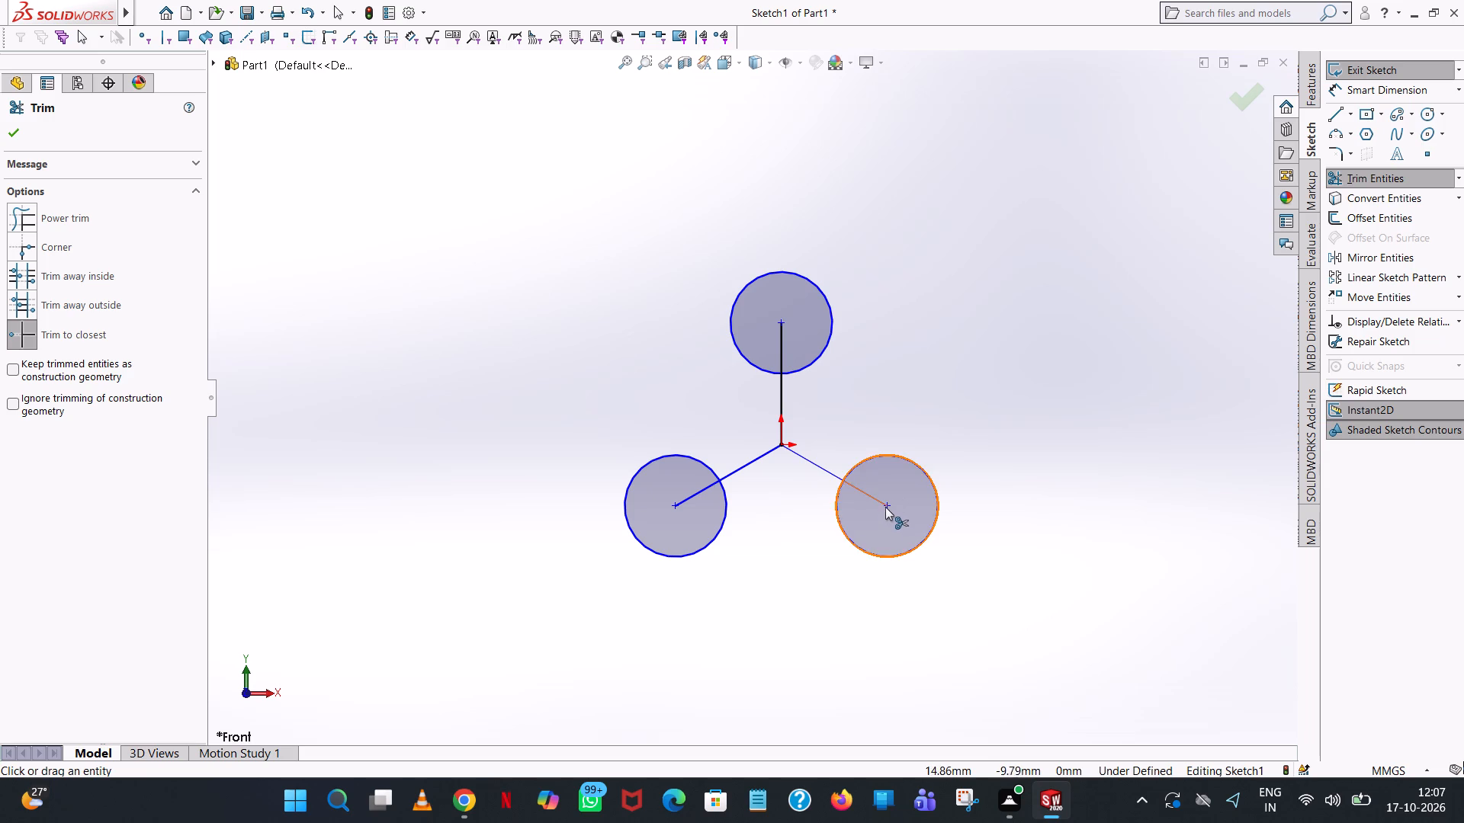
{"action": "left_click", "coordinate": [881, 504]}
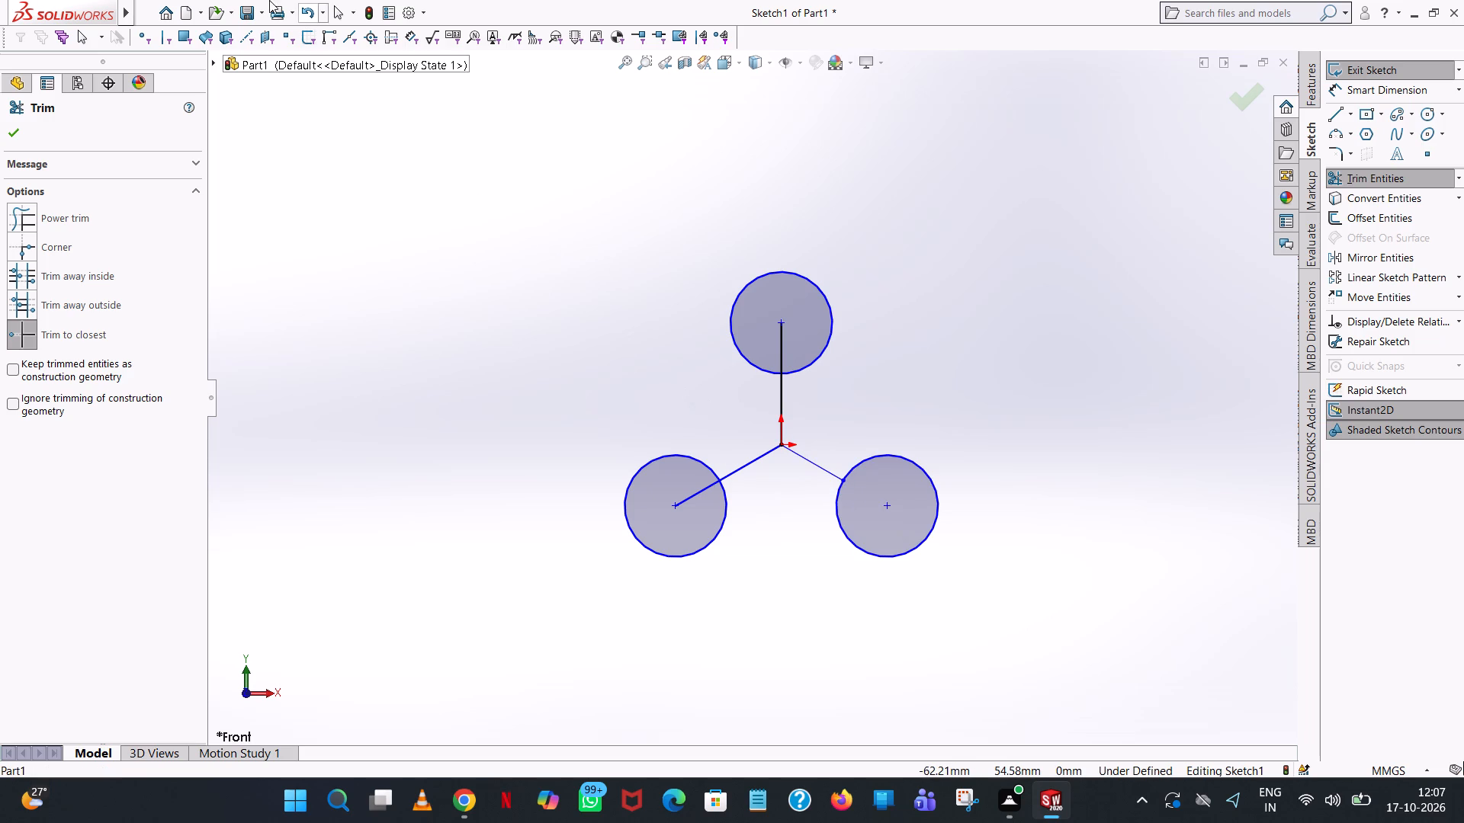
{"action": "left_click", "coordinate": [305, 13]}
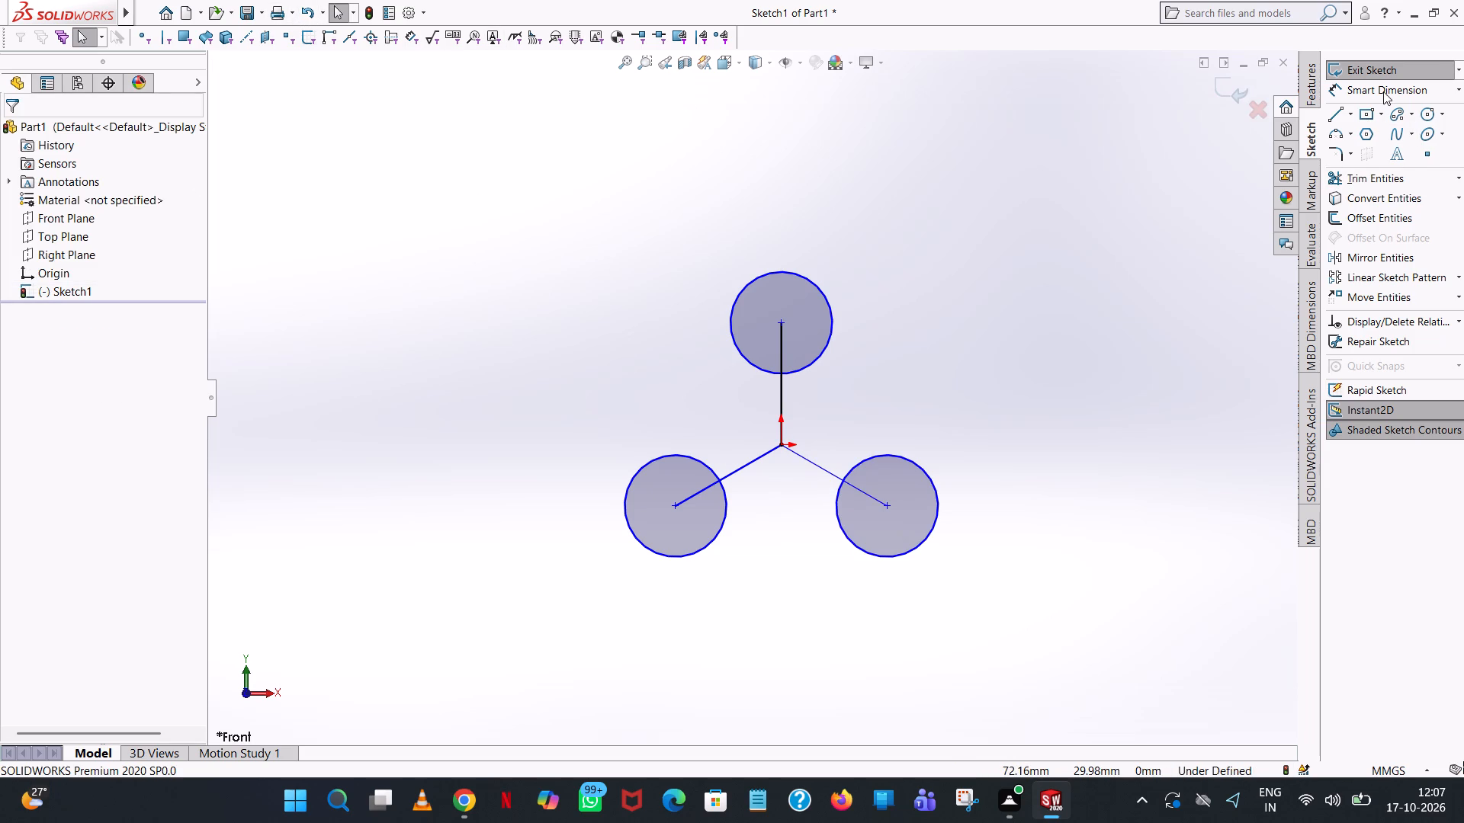
Convert the lower-left, lower-right and vertical lines from the origin to construction geometry.
{"action": "left_click", "coordinate": [734, 470]}
{"action": "right_click", "coordinate": [734, 470]}
{"action": "left_click", "coordinate": [766, 453]}
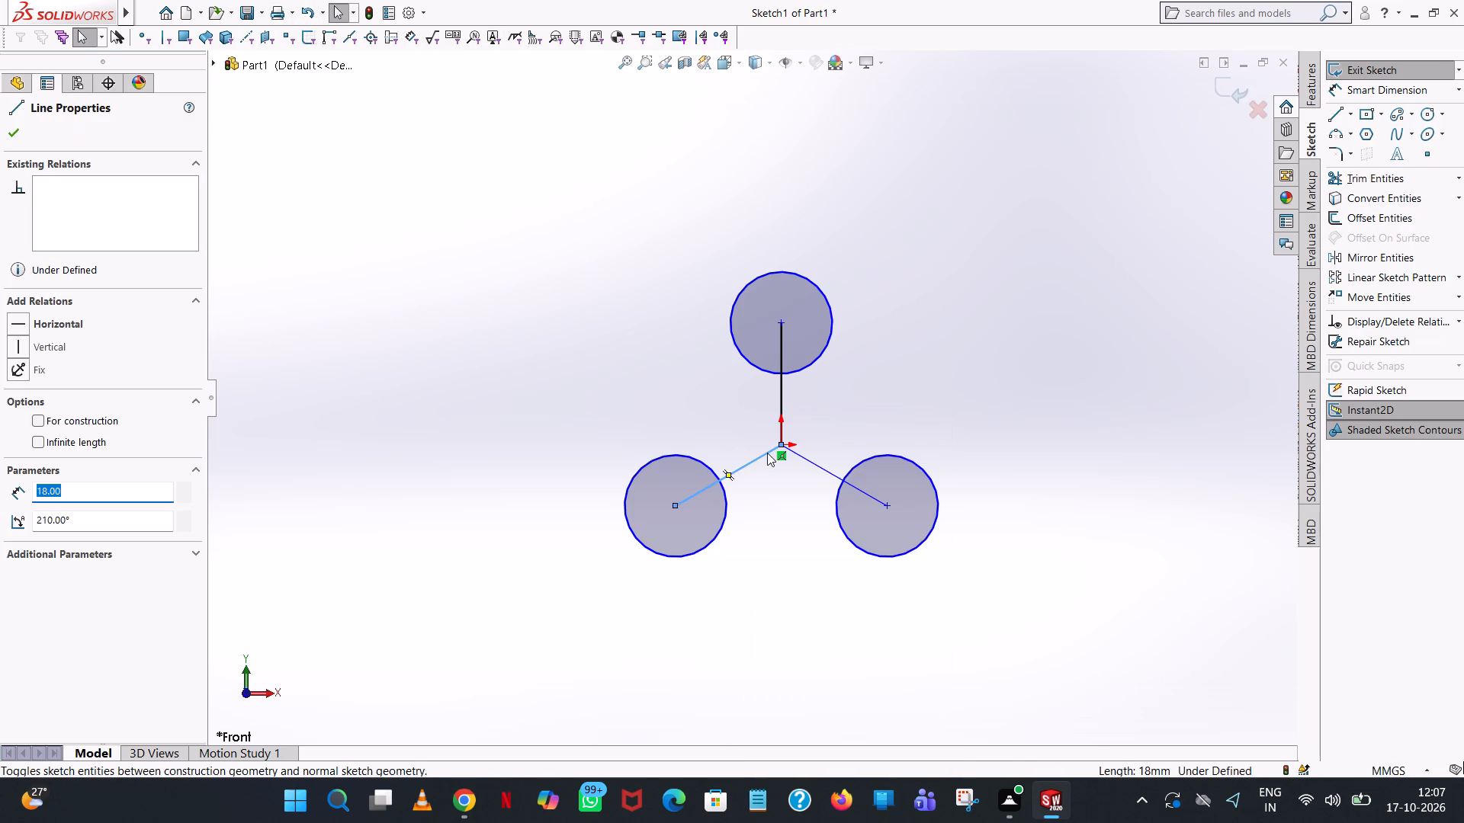
{"action": "left_click", "coordinate": [862, 495]}
{"action": "right_click", "coordinate": [862, 495]}
{"action": "left_click", "coordinate": [896, 469]}
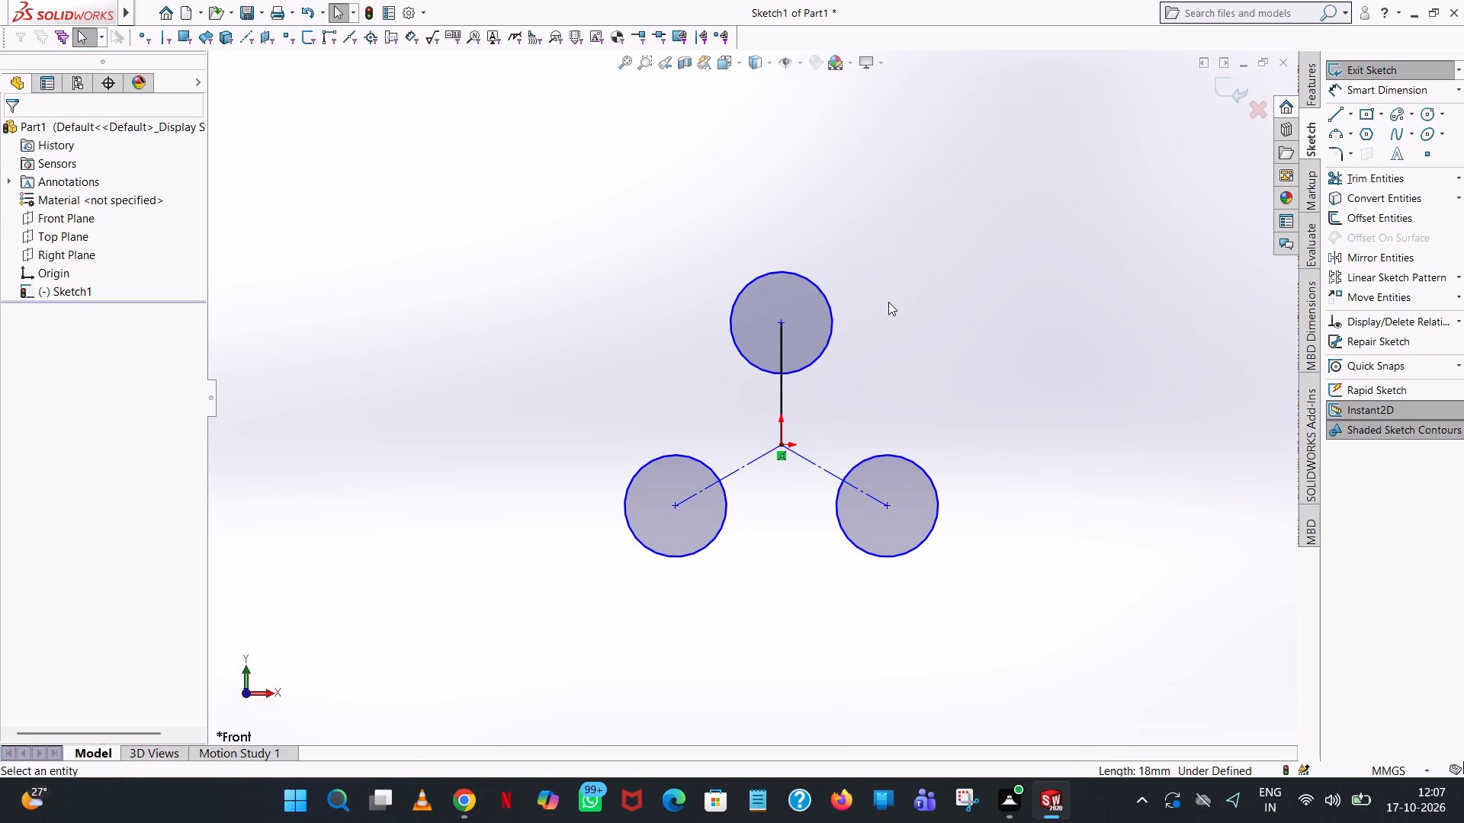
{"action": "left_click", "coordinate": [782, 403]}
{"action": "right_click", "coordinate": [782, 403]}
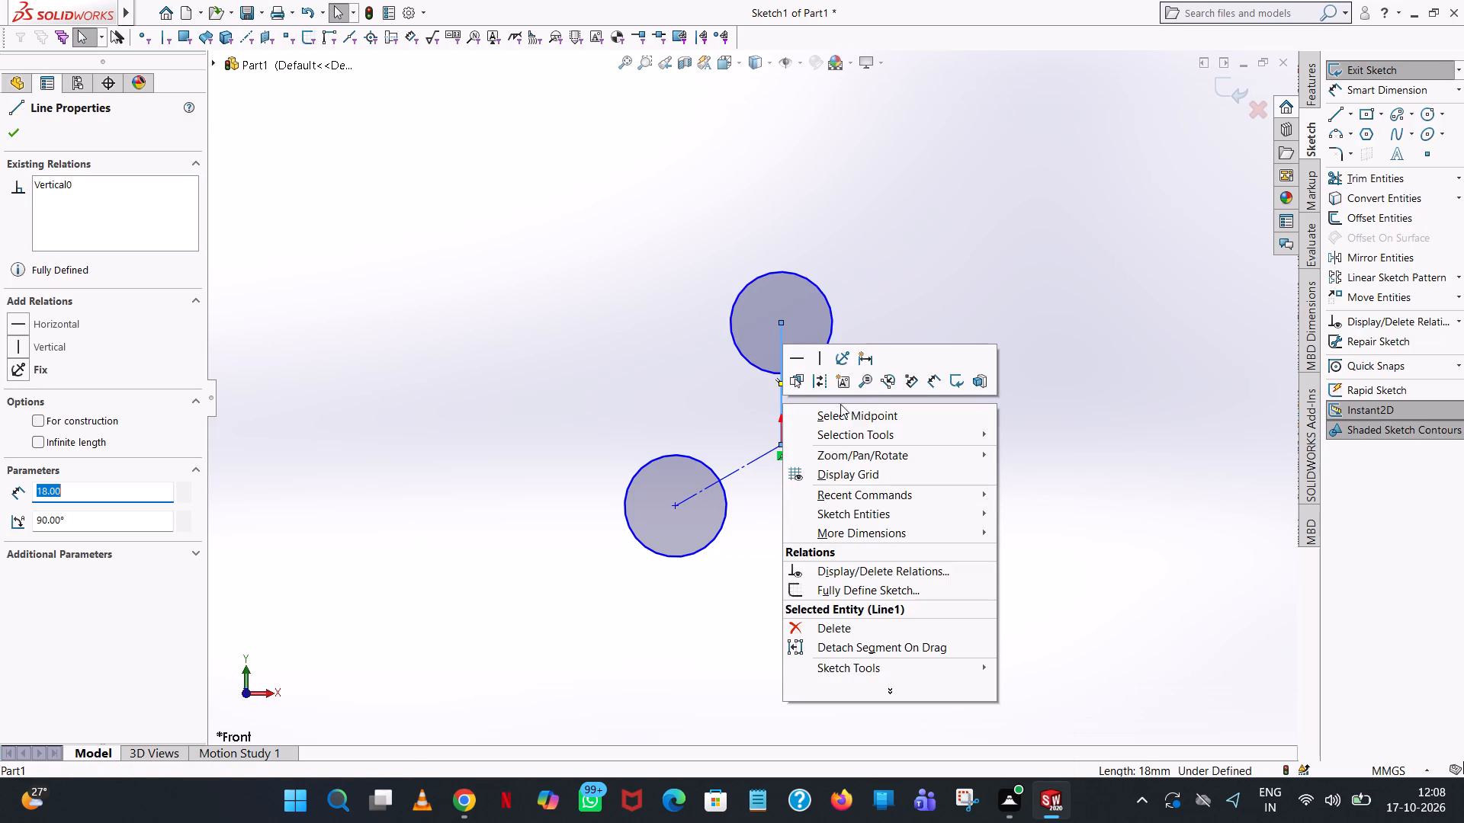
{"action": "left_click", "coordinate": [819, 385]}
{"action": "left_click", "coordinate": [895, 321]}
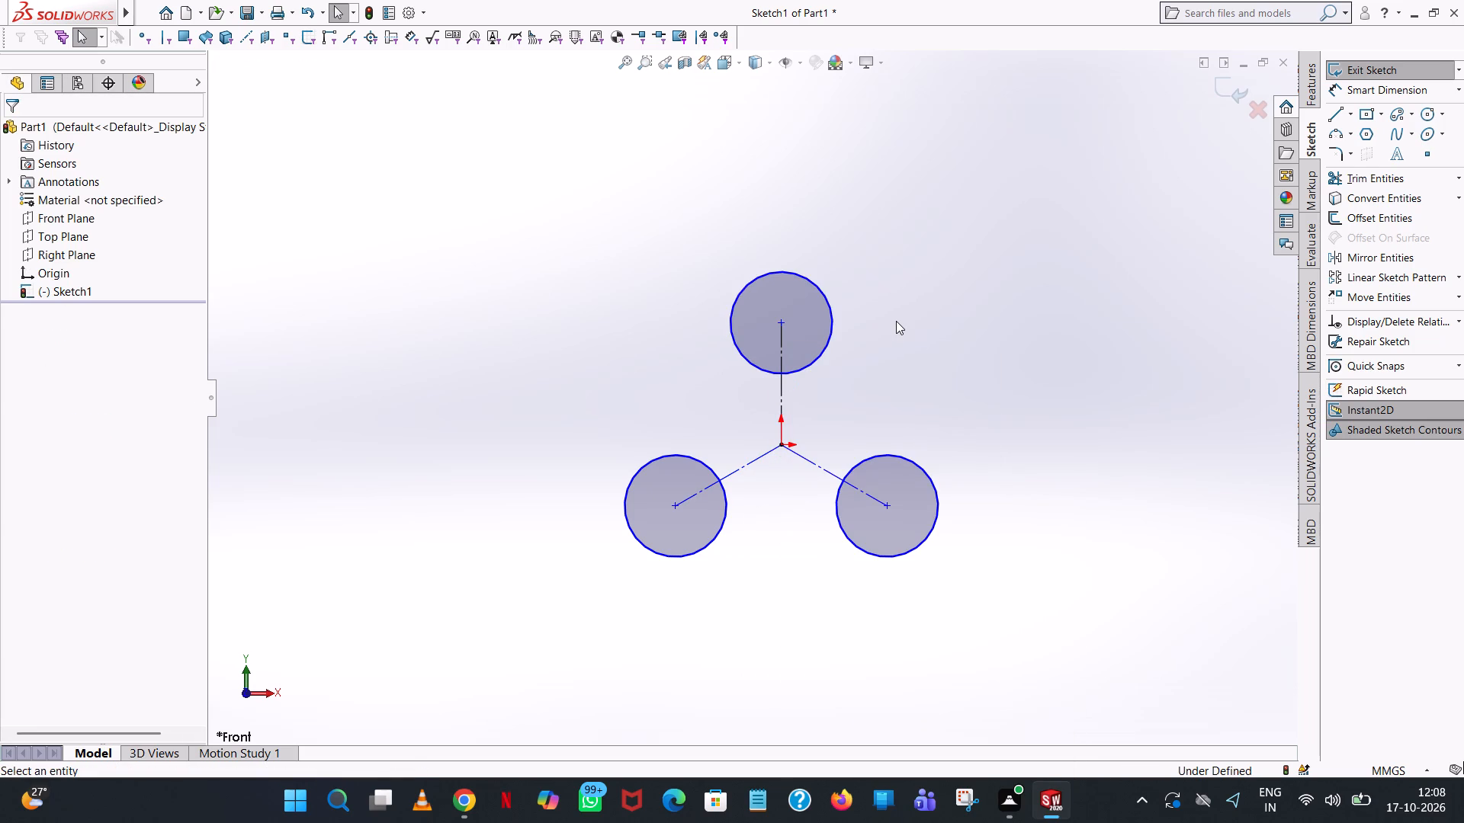
Dimension the upper circle's diameter and the vertical distance from its centre to the origin.
{"action": "left_click", "coordinate": [1354, 91]}
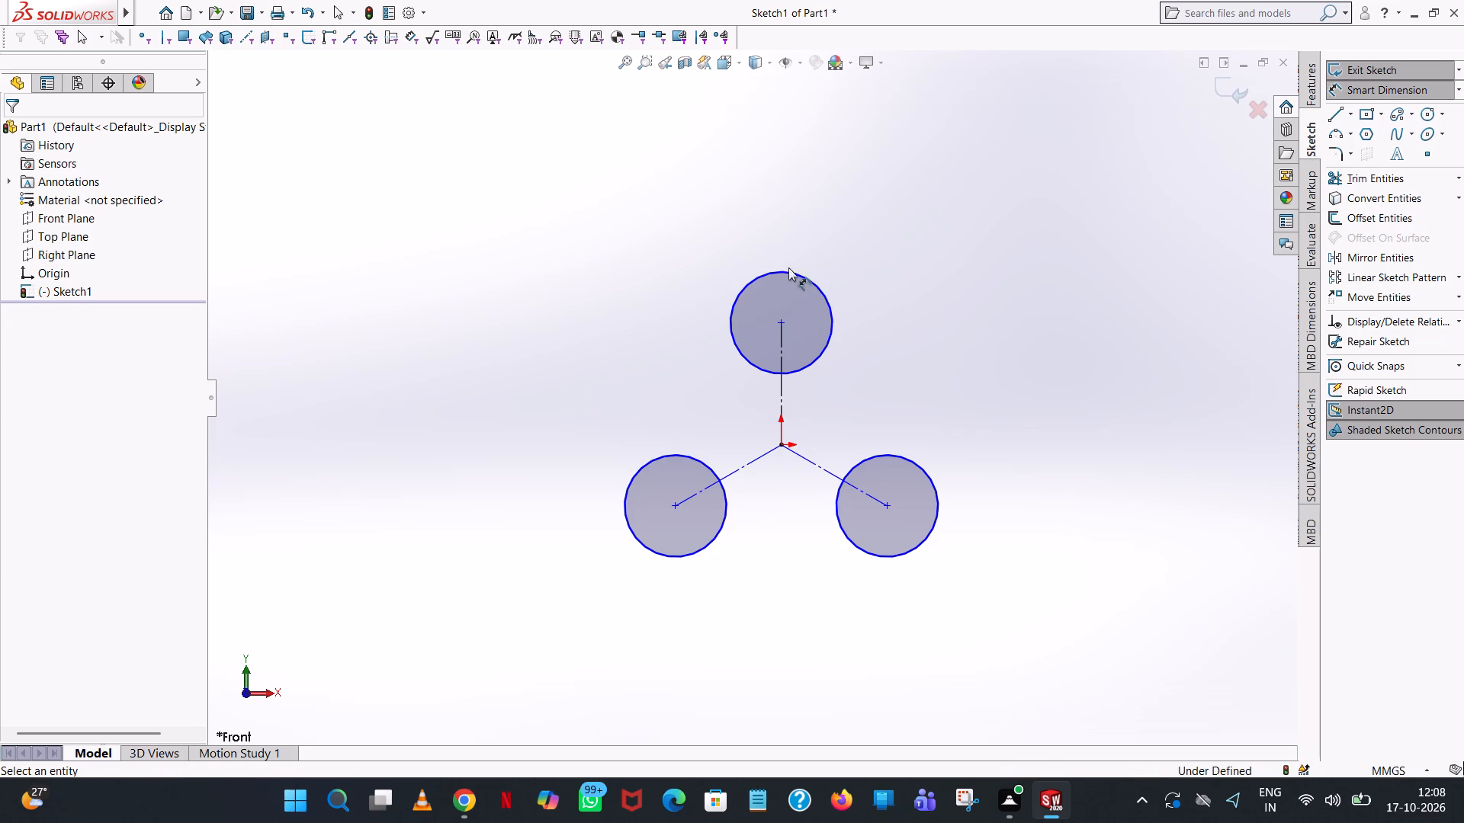
{"action": "left_click", "coordinate": [782, 269]}
{"action": "left_click", "coordinate": [1000, 175]}
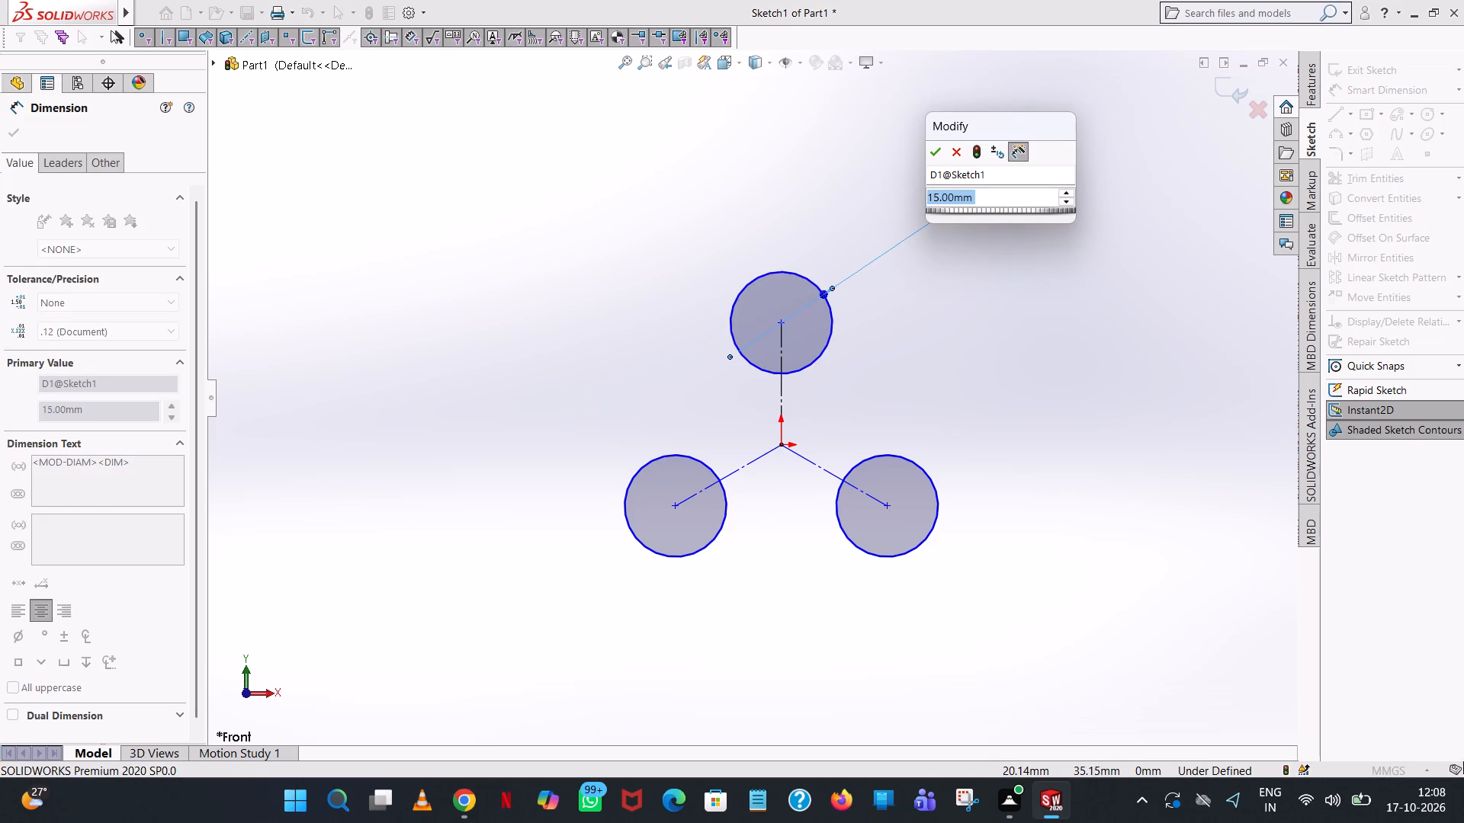
{"action": "left_click", "coordinate": [939, 156]}
{"action": "left_click", "coordinate": [781, 321]}
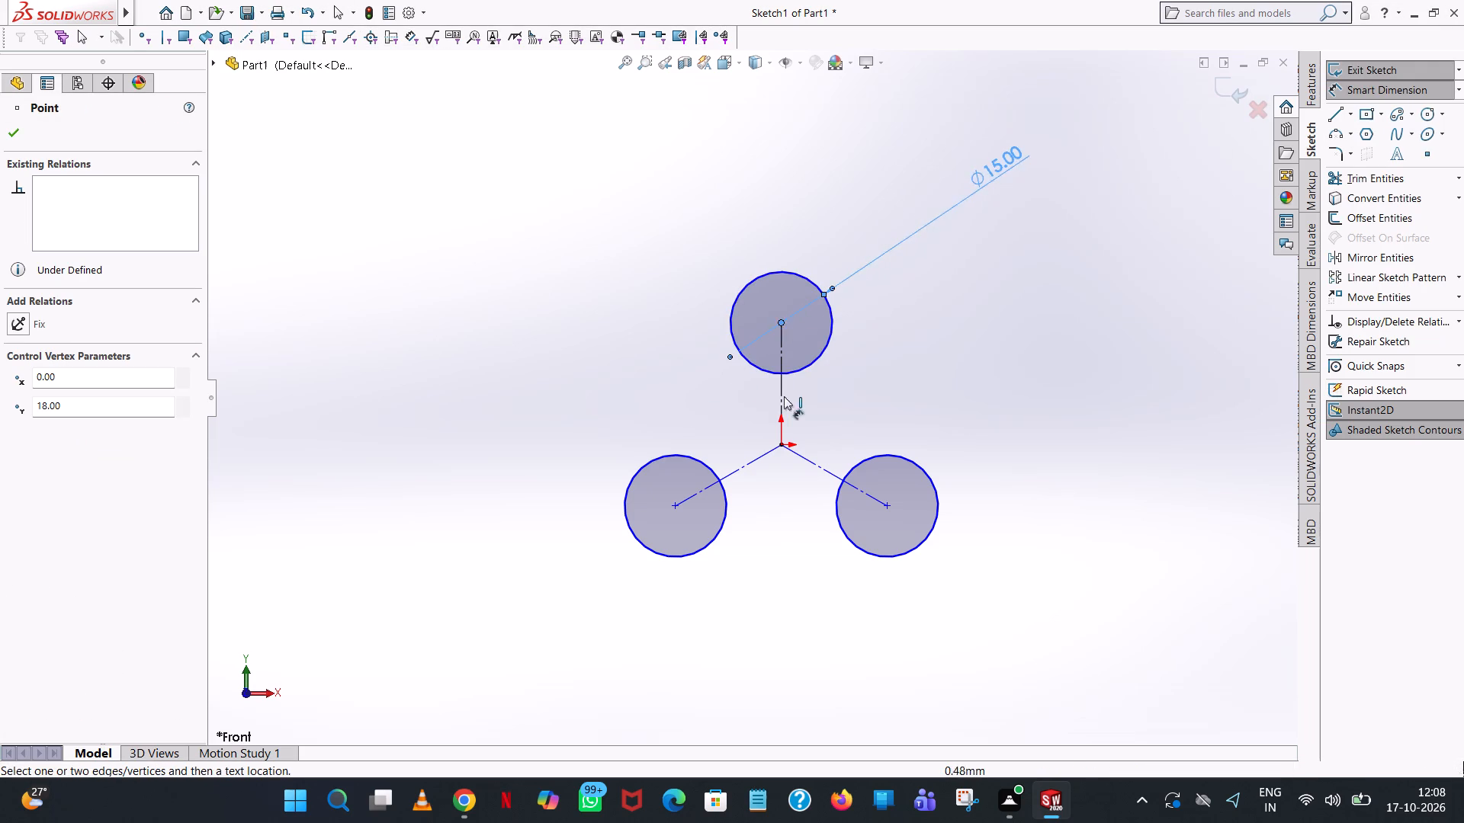
{"action": "left_click", "coordinate": [784, 445]}
{"action": "left_click", "coordinate": [1175, 339]}
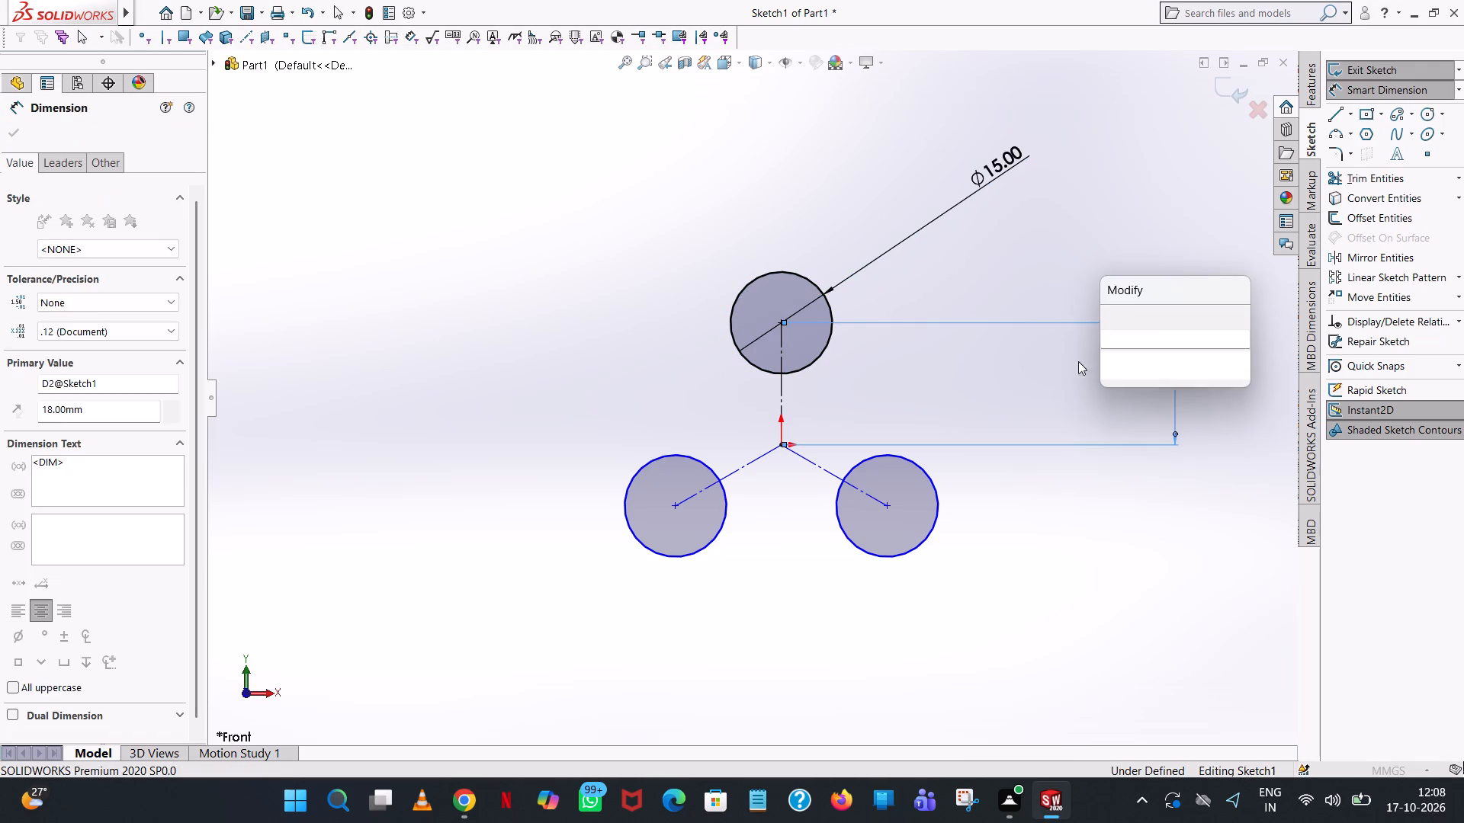
{"action": "left_click", "coordinate": [1109, 315]}
{"action": "left_click", "coordinate": [1003, 181]}
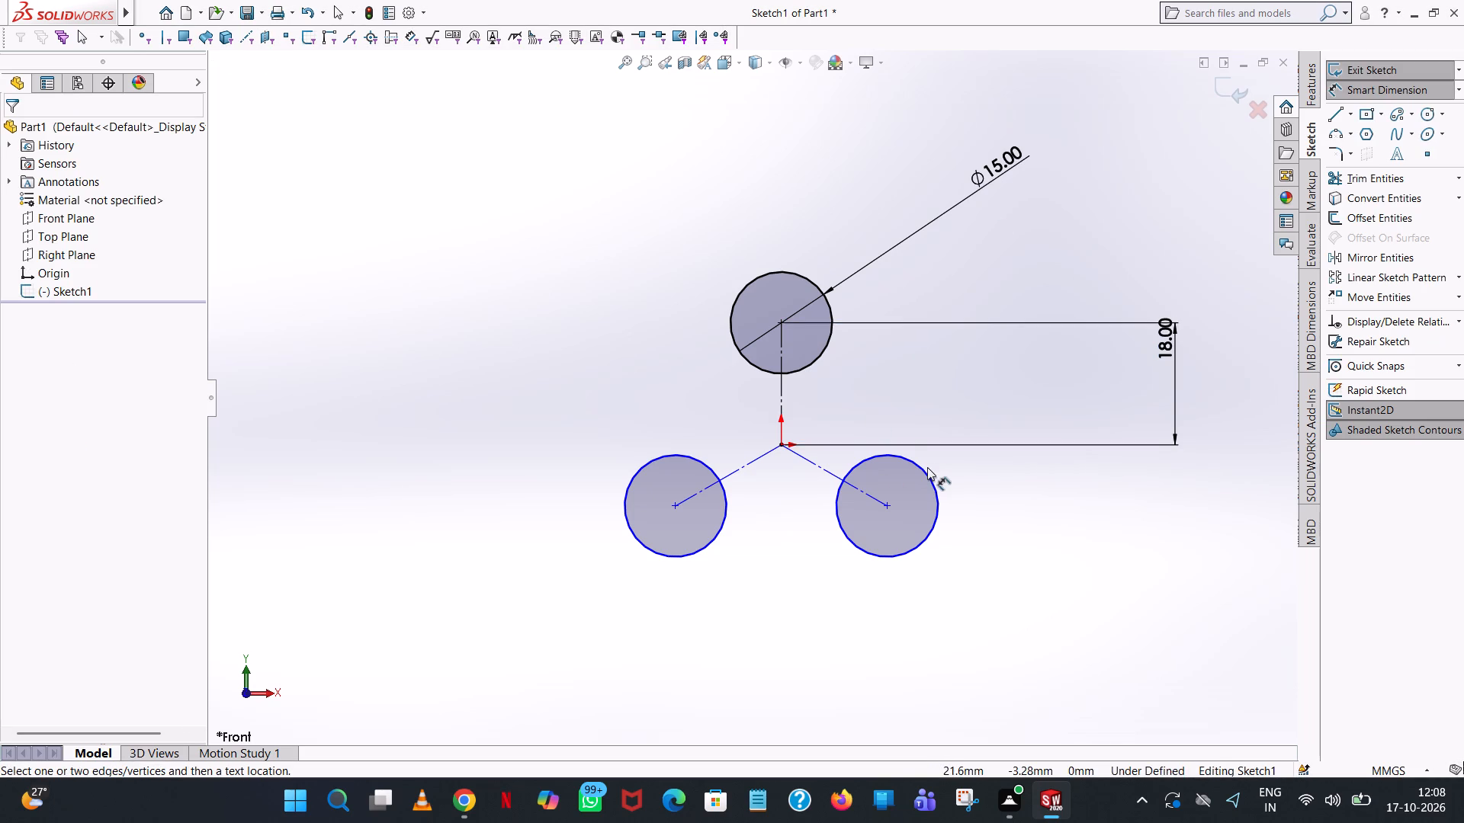
Dimension the diameters of the lower-right and lower-left circles.
{"action": "left_click", "coordinate": [925, 469]}
{"action": "left_click", "coordinate": [1197, 540]}
{"action": "left_click", "coordinate": [1130, 517]}
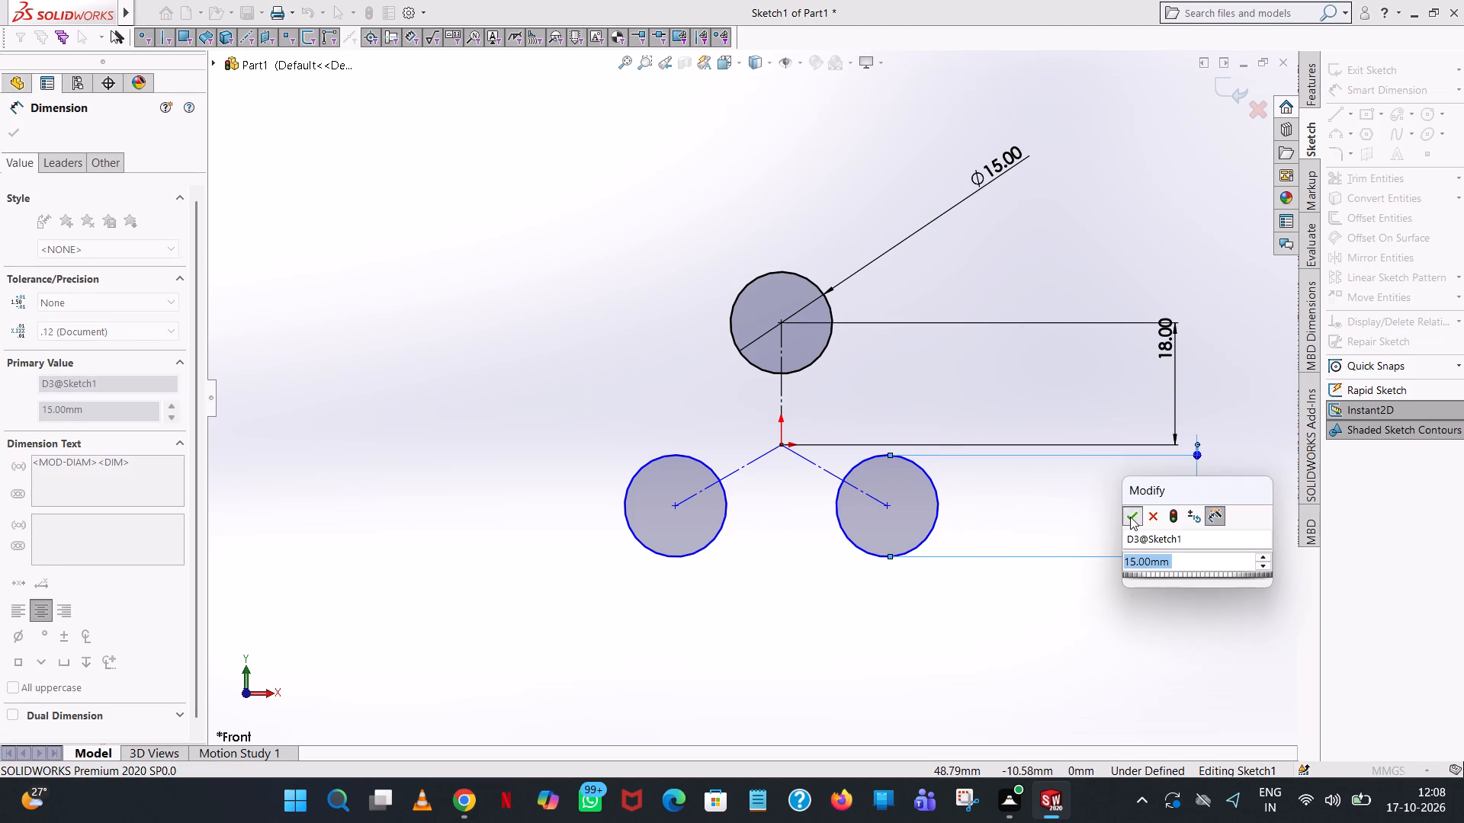
{"action": "left_click", "coordinate": [631, 497]}
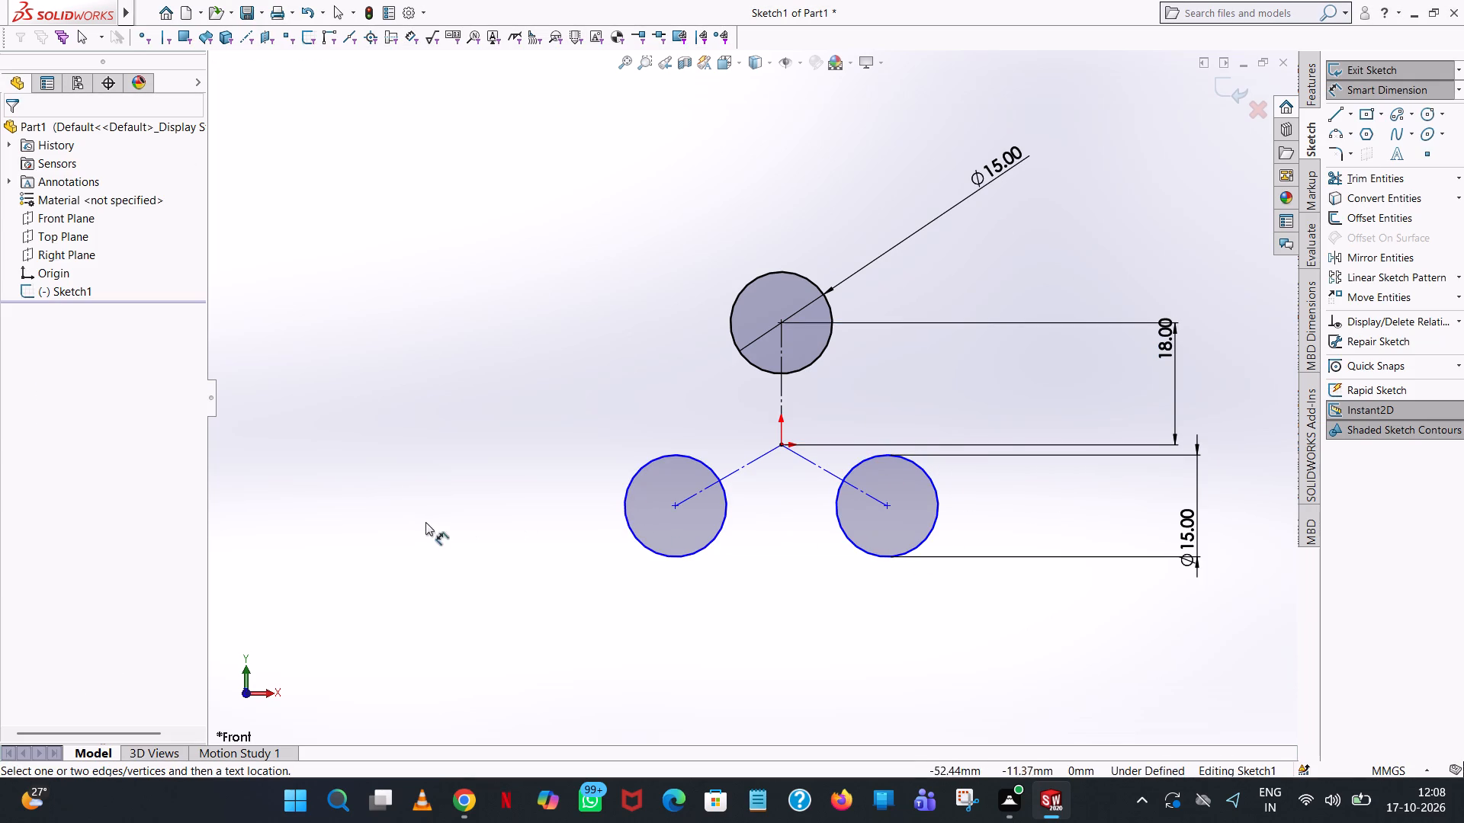
{"action": "left_click", "coordinate": [628, 502]}
{"action": "left_click", "coordinate": [445, 522]}
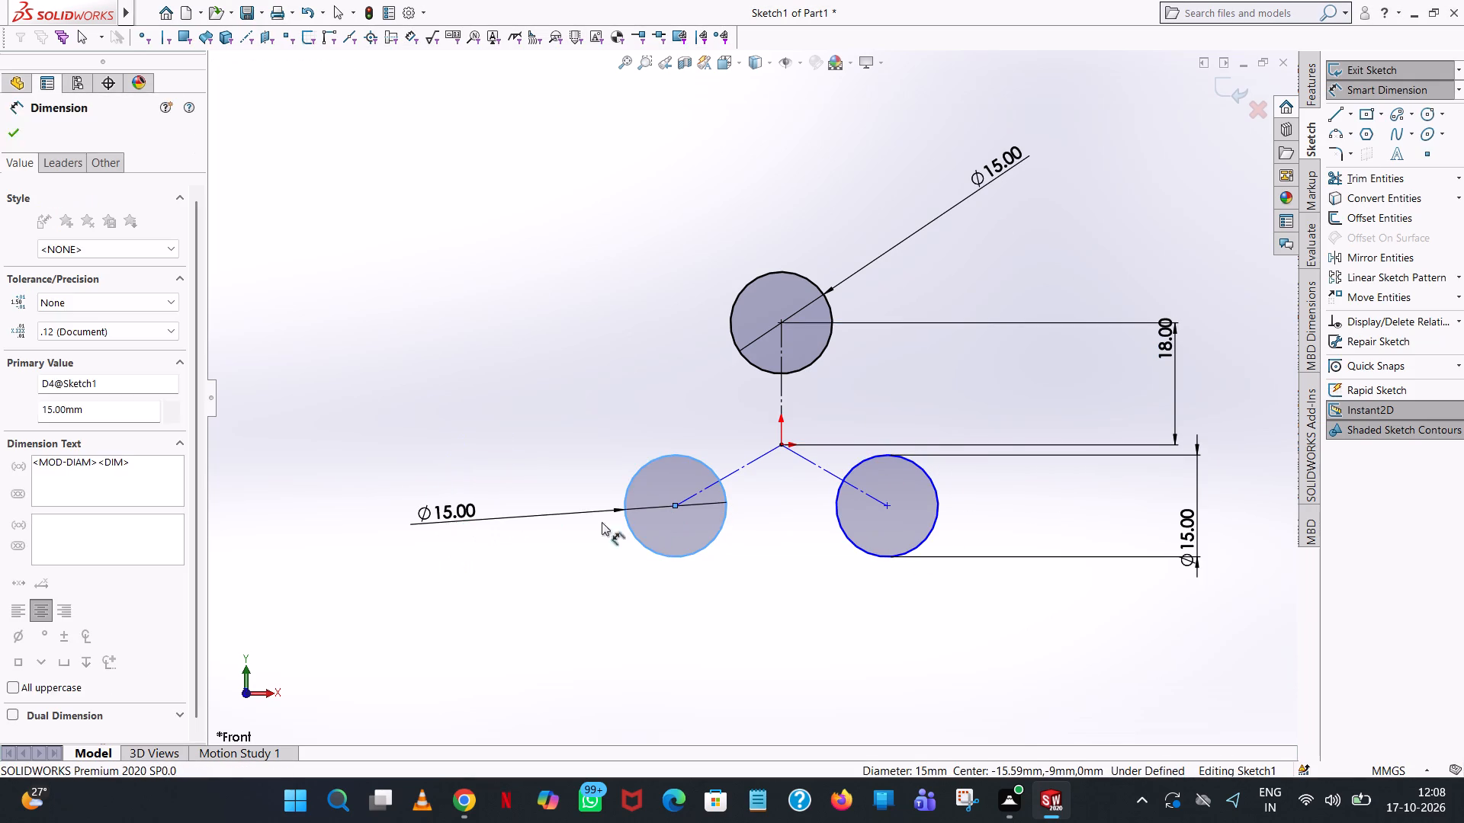
{"action": "left_click", "coordinate": [377, 502]}
{"action": "left_click", "coordinate": [685, 268]}
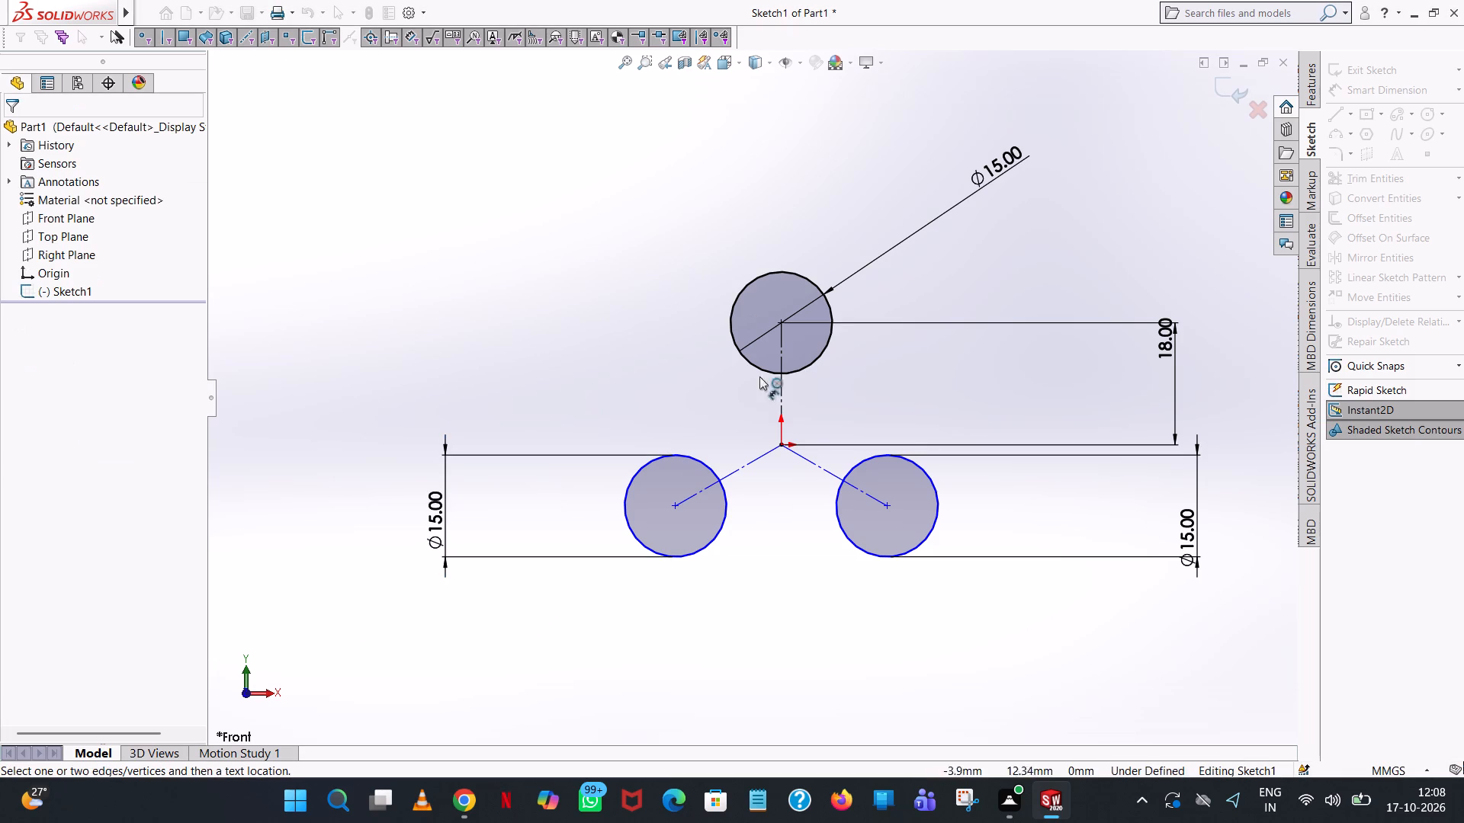
Add an aligned dimension between the origin and the lower-left circle's centre.
{"action": "left_click", "coordinate": [779, 447]}
{"action": "left_click", "coordinate": [677, 508]}
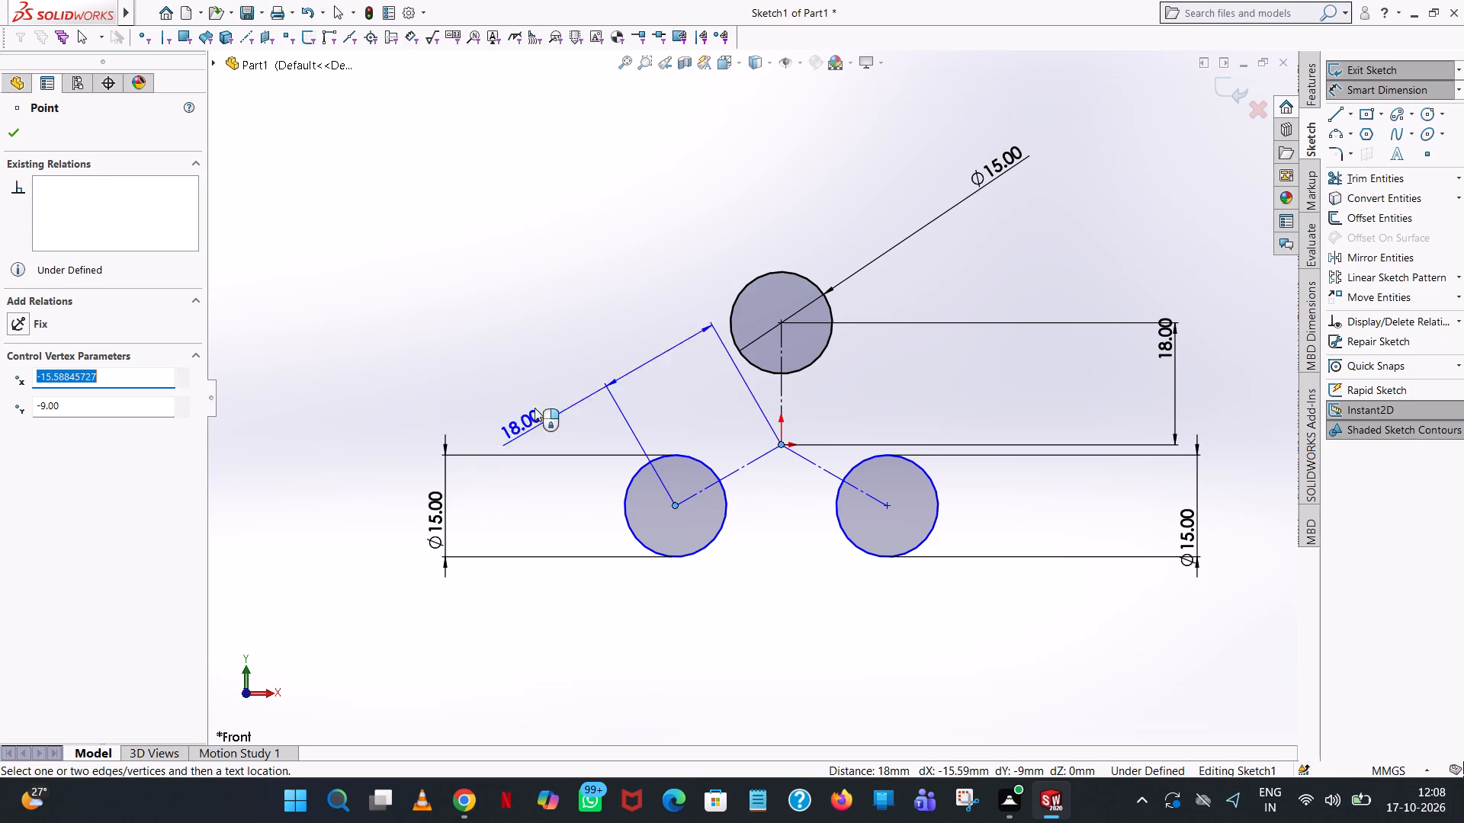
{"action": "left_click", "coordinate": [538, 387]}
{"action": "left_click", "coordinate": [464, 361]}
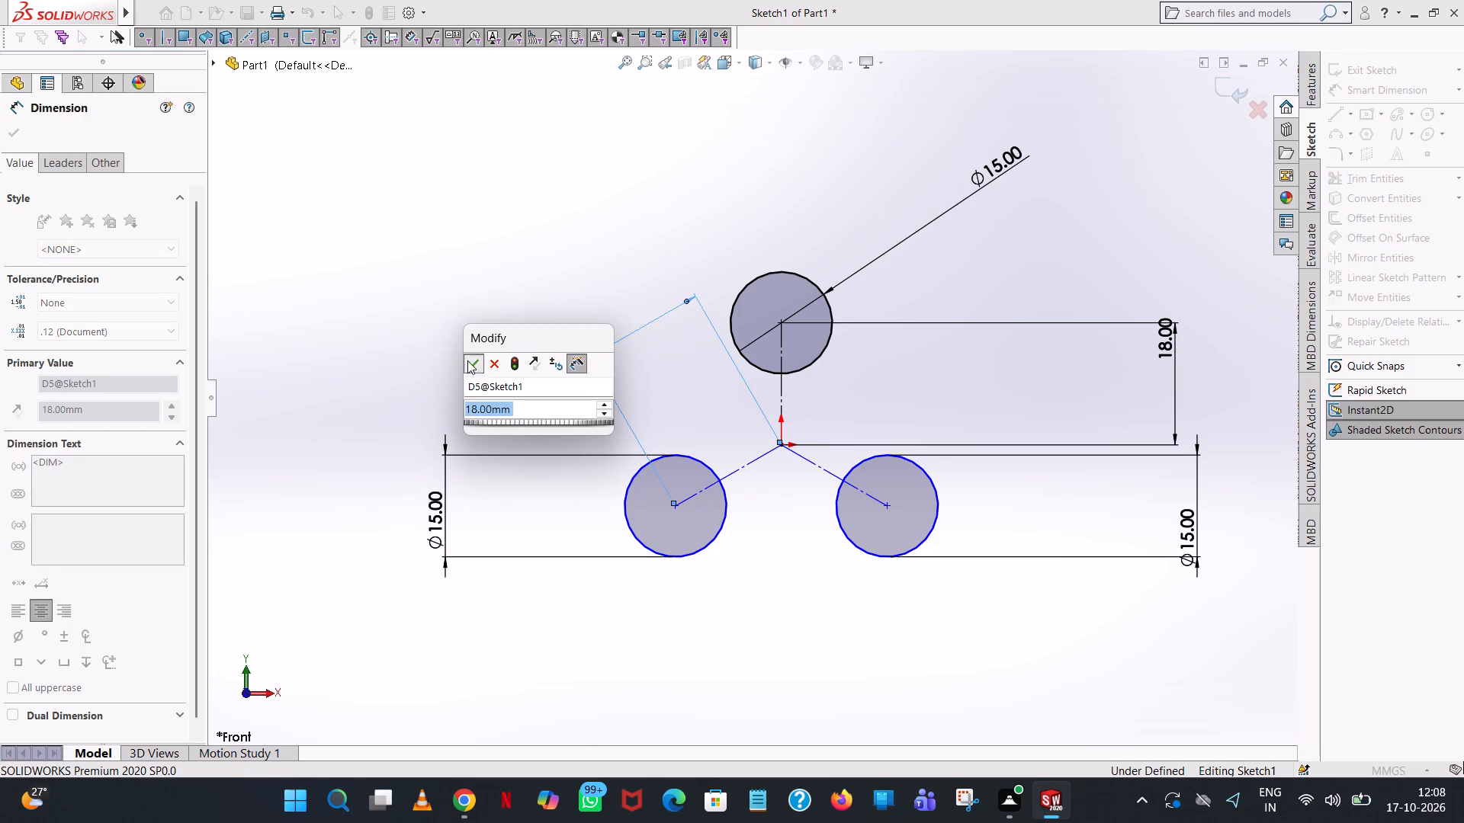
{"action": "left_click", "coordinate": [652, 243]}
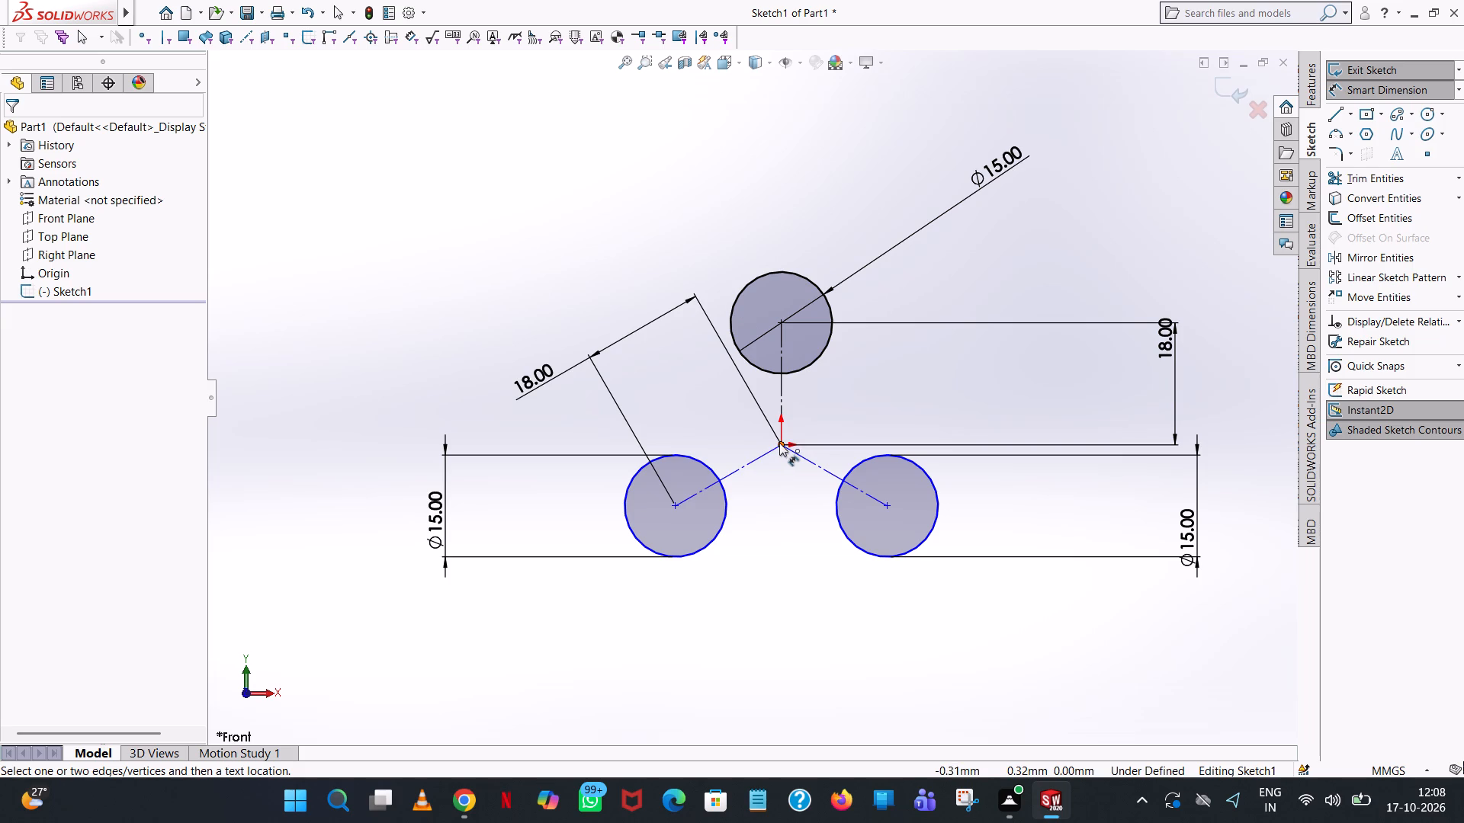
Add an aligned dimension between the origin and the lower-right circle's centre.
{"action": "left_click", "coordinate": [780, 443]}
{"action": "left_click", "coordinate": [891, 510]}
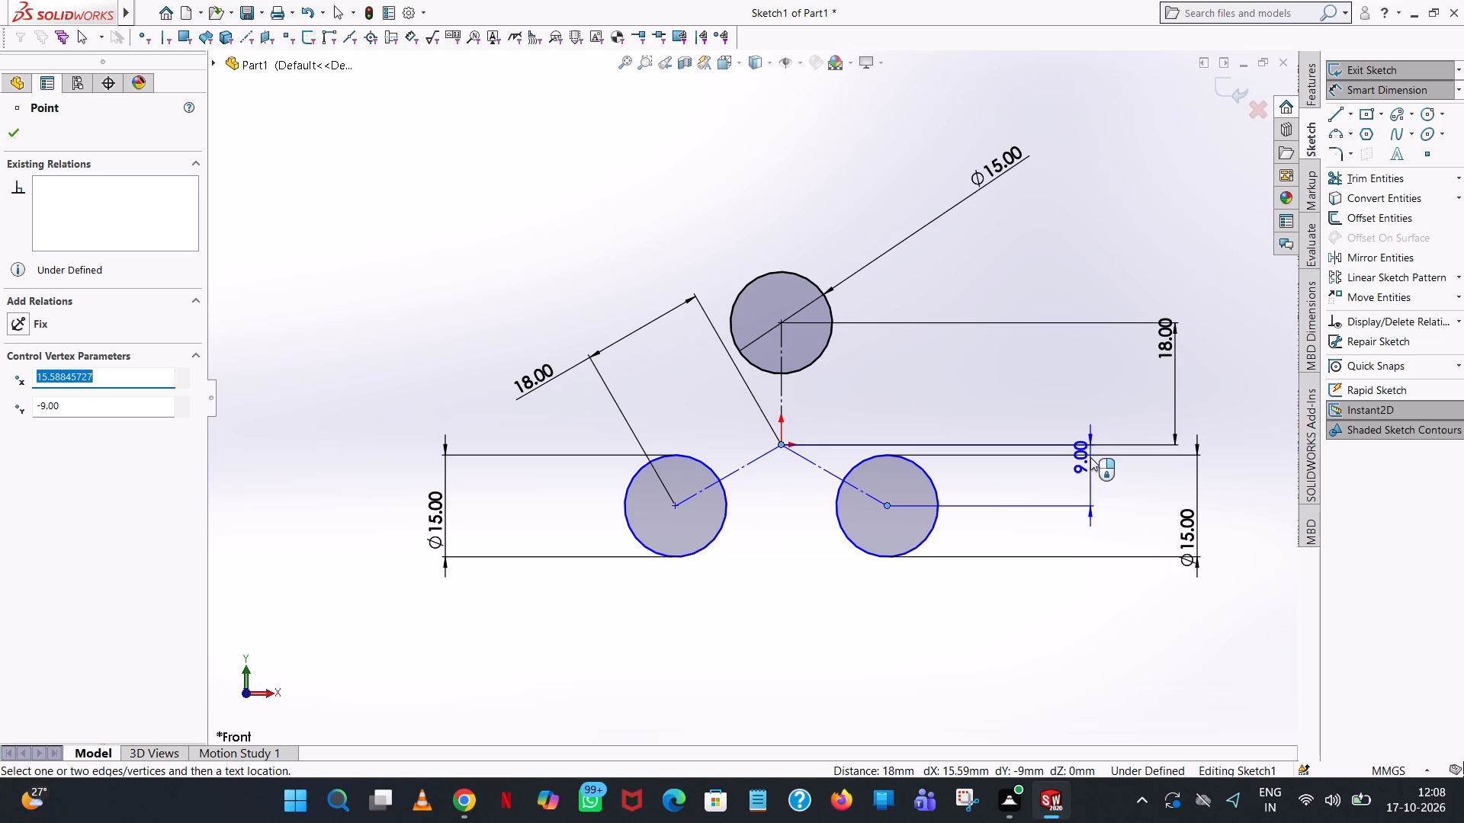
{"action": "left_click", "coordinate": [1148, 266]}
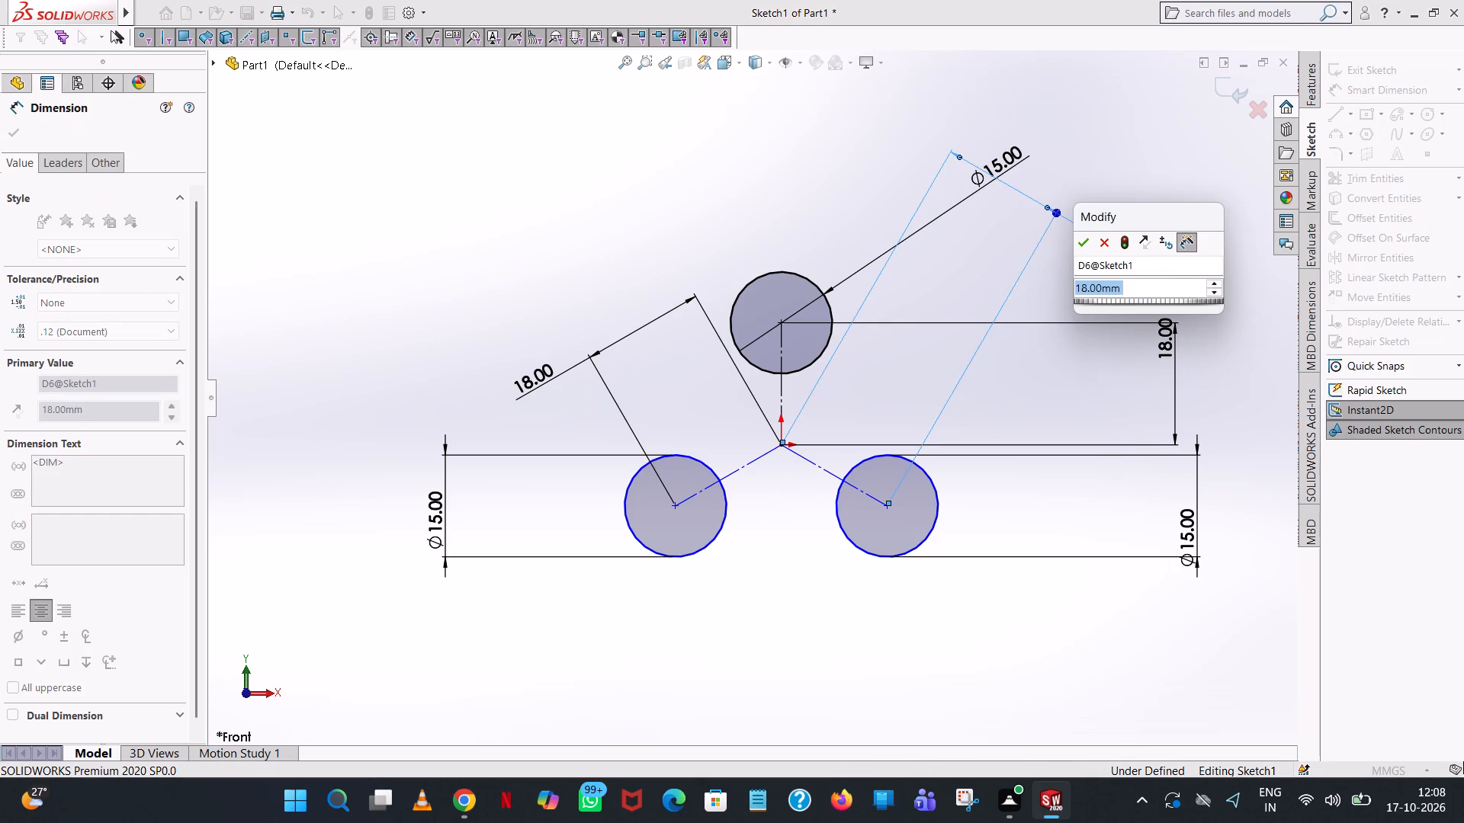
{"action": "left_click", "coordinate": [1077, 250]}
{"action": "left_click", "coordinate": [1142, 163]}
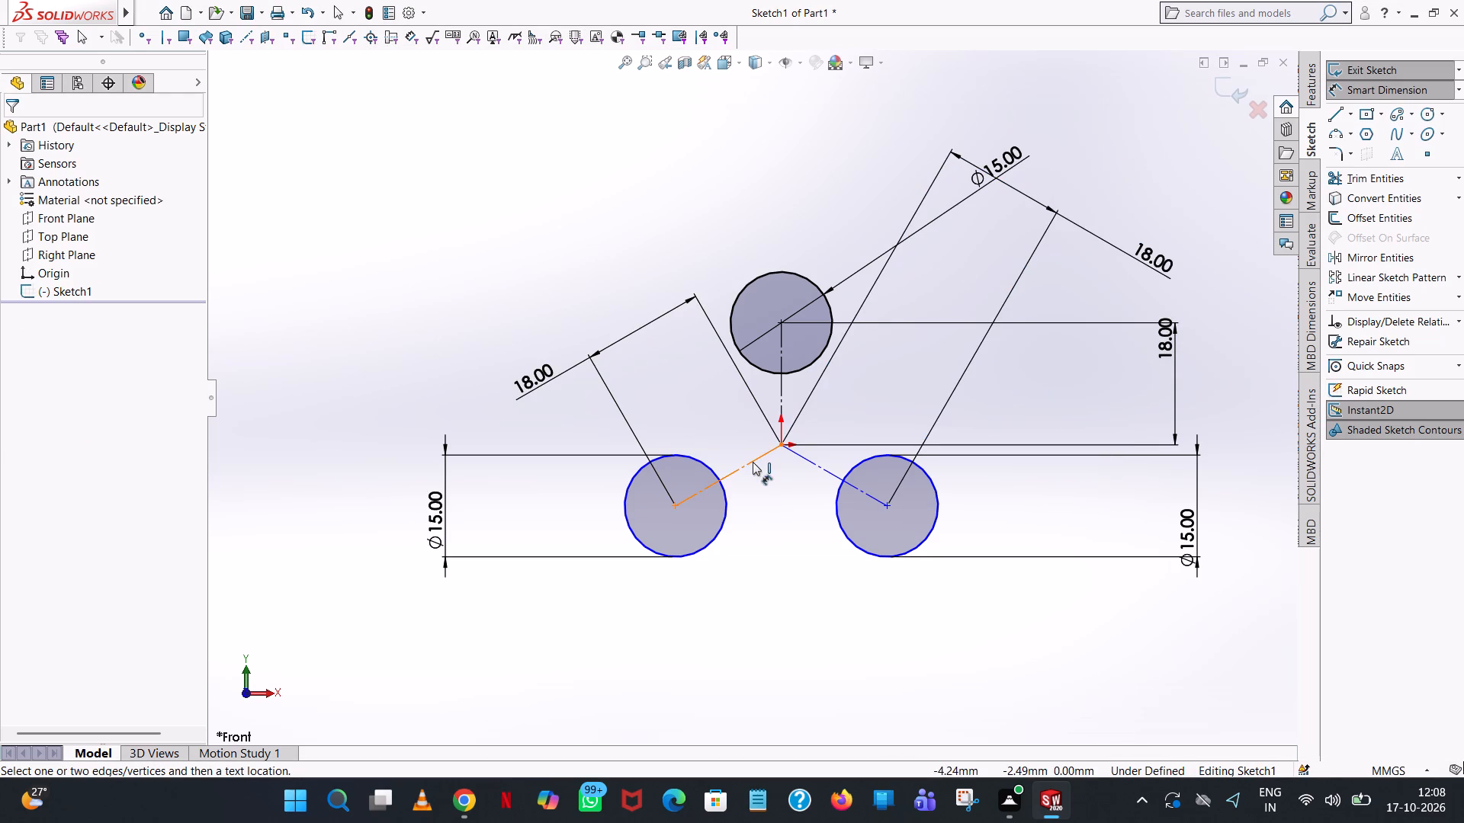
Dimension the angle between the two lower construction lines that meet at the origin.
{"action": "left_click", "coordinate": [753, 462]}
{"action": "left_click", "coordinate": [815, 466]}
{"action": "left_click", "coordinate": [800, 488]}
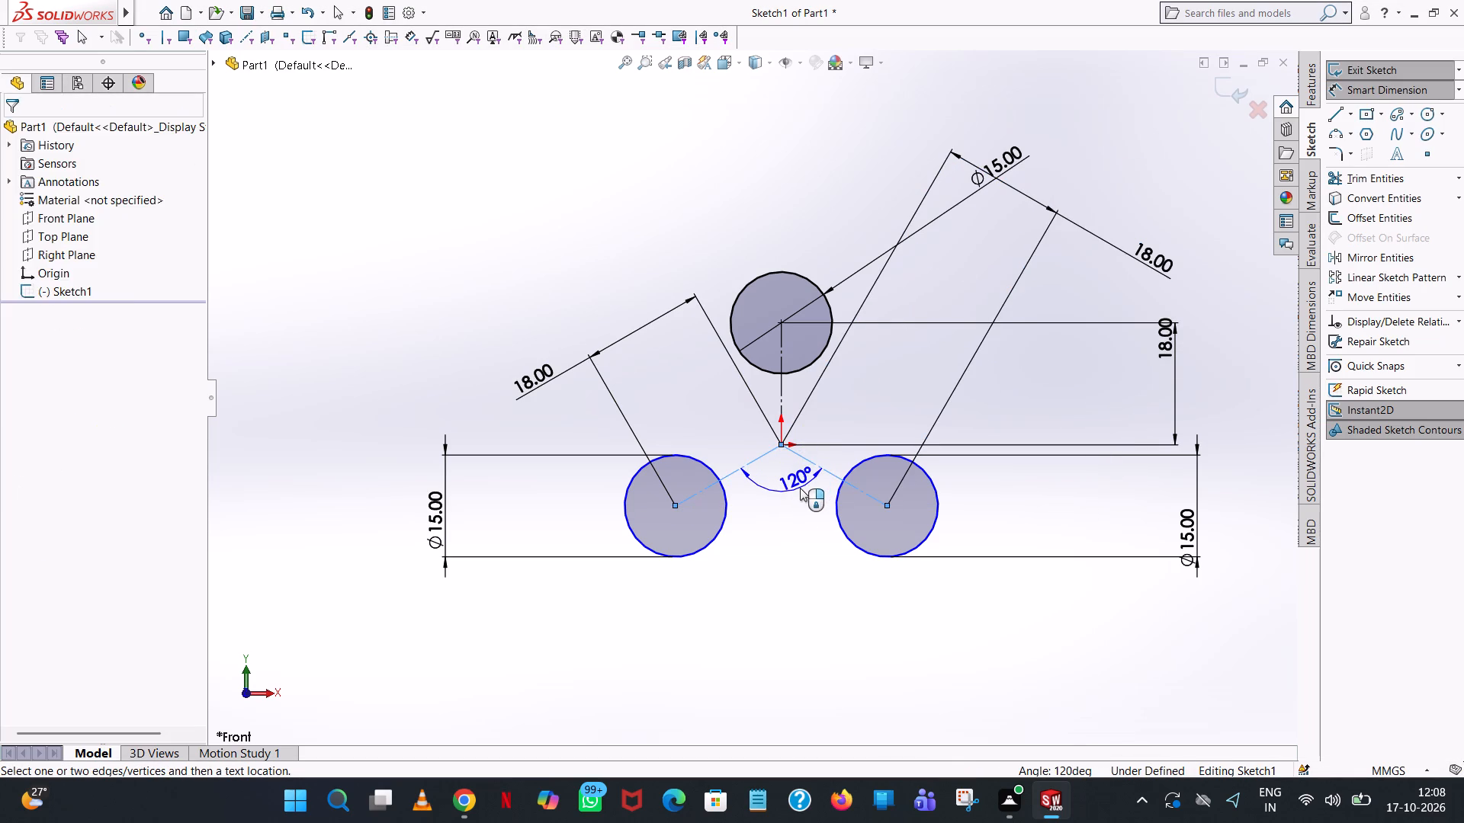
{"action": "left_click", "coordinate": [735, 466]}
{"action": "left_click", "coordinate": [706, 421]}
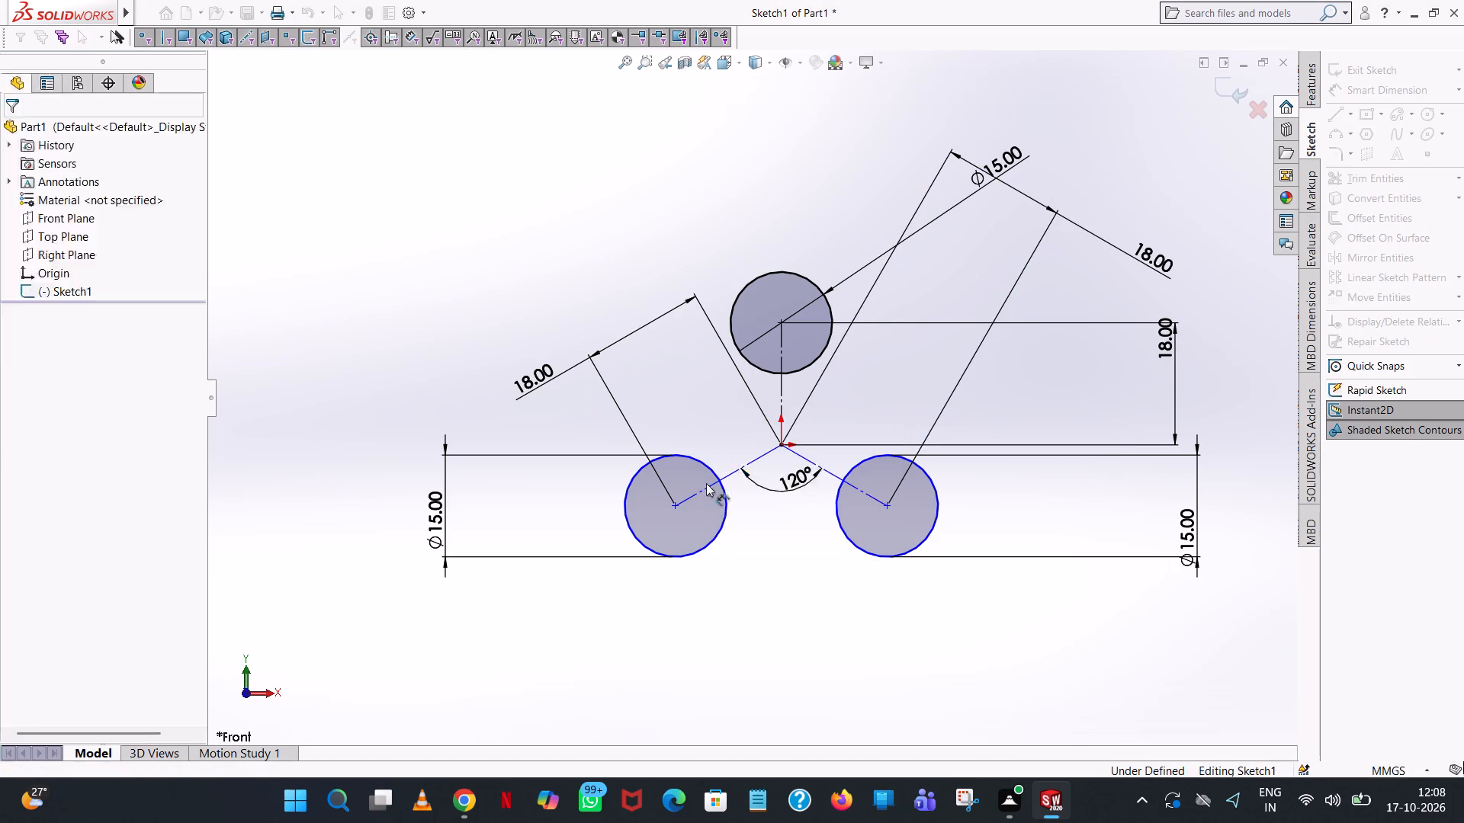
Dimension the vertical distance between the lower-left circle's centre and the origin.
{"action": "left_click", "coordinate": [676, 501]}
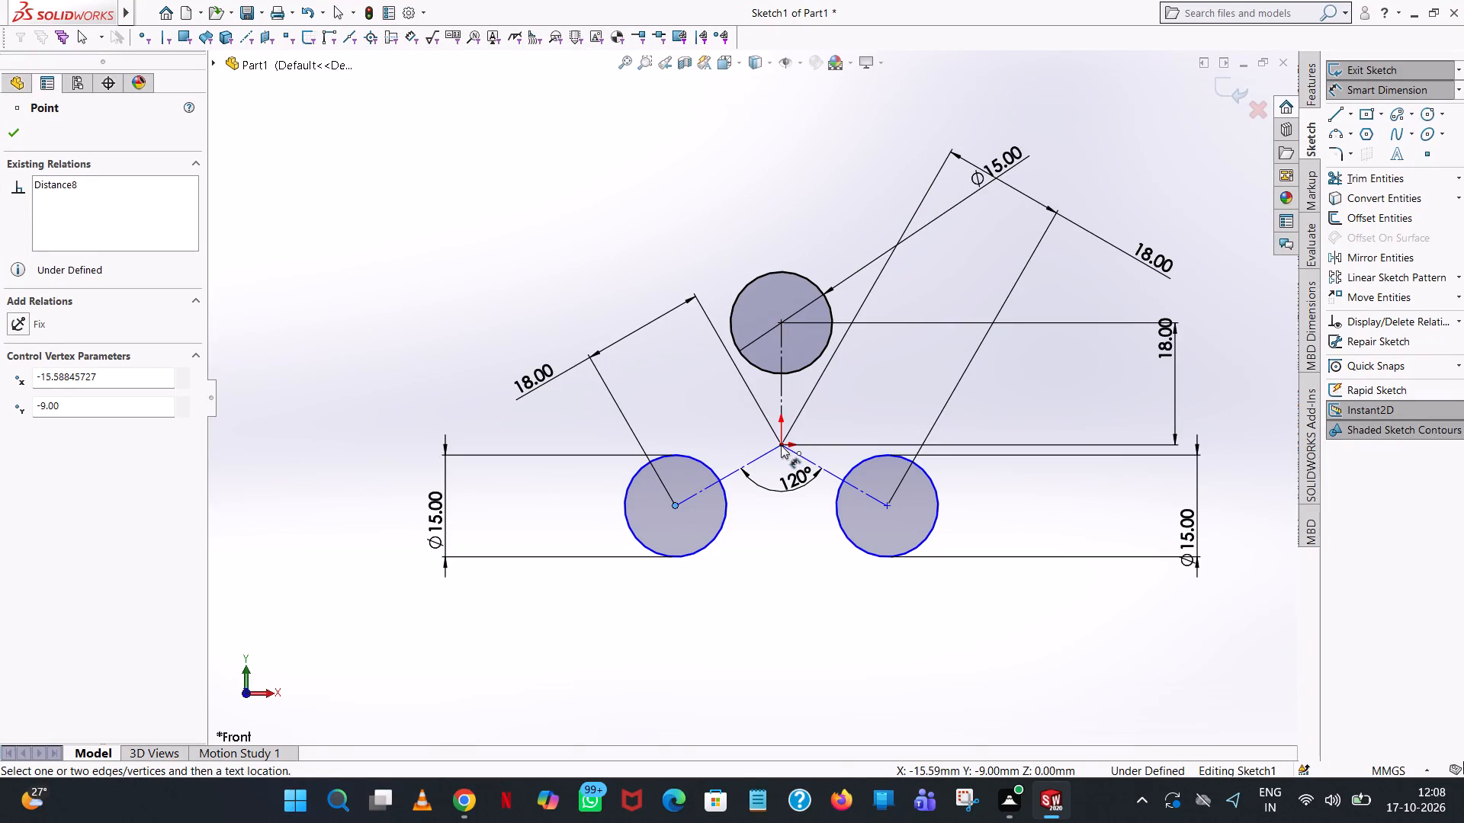
{"action": "left_click", "coordinate": [781, 442]}
{"action": "left_click", "coordinate": [536, 496]}
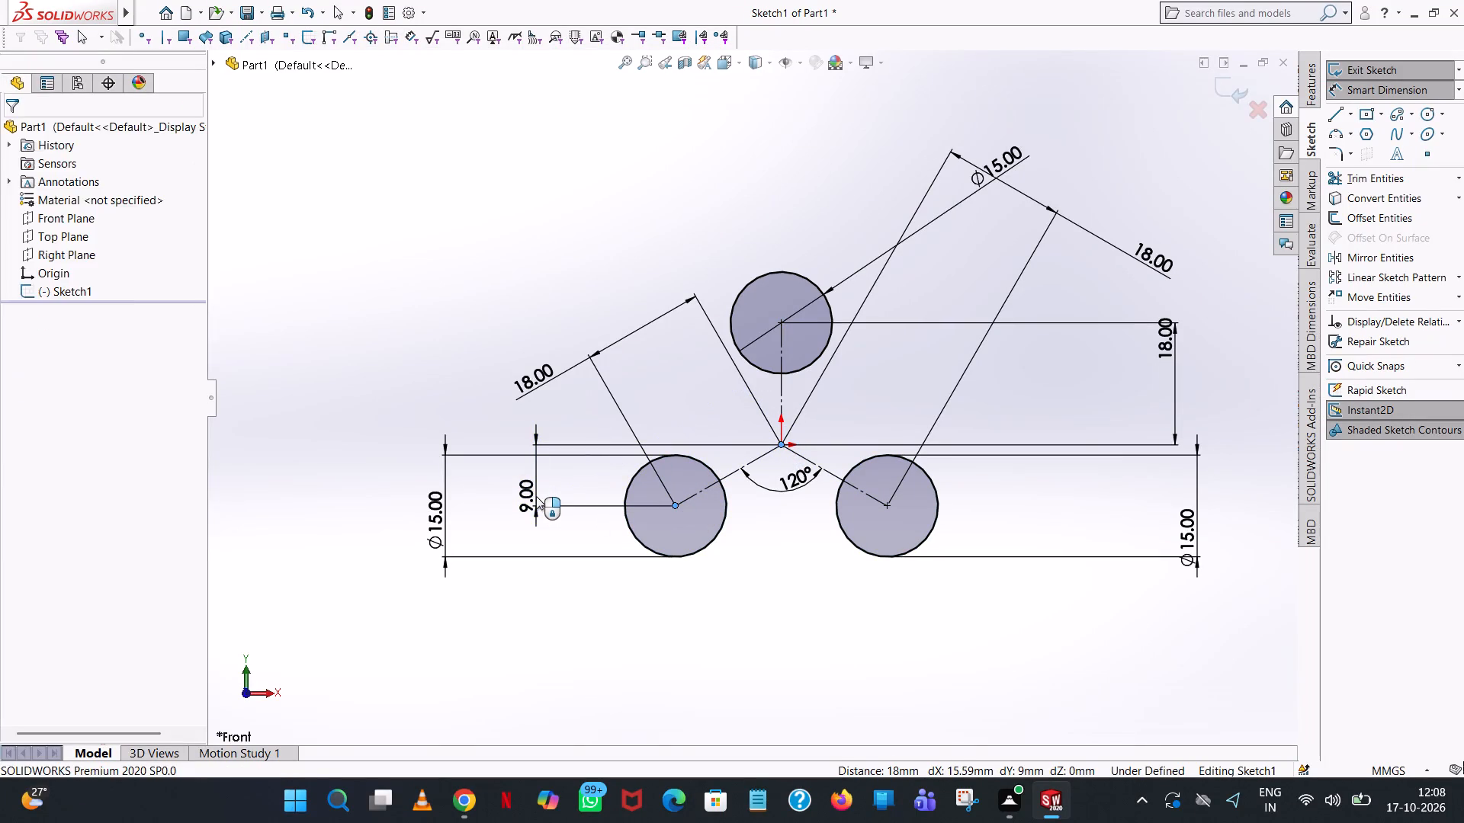
{"action": "left_click", "coordinate": [470, 466]}
{"action": "left_click", "coordinate": [523, 213]}
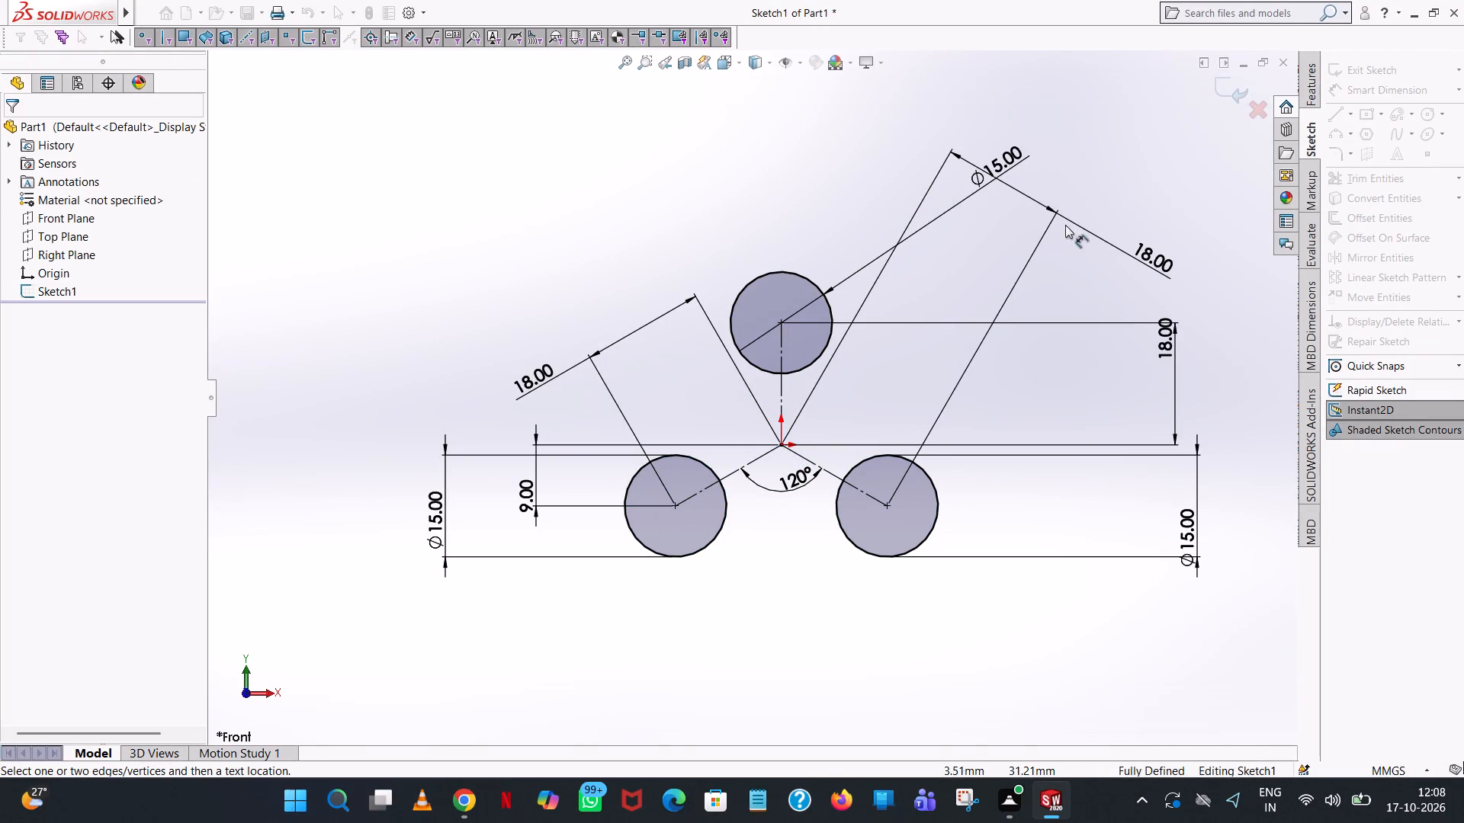
Sketch a perimeter circle tangent to the upper and lower-right circles, outside the profile, with a 20 mm radius.
{"action": "left_click", "coordinate": [1437, 112]}
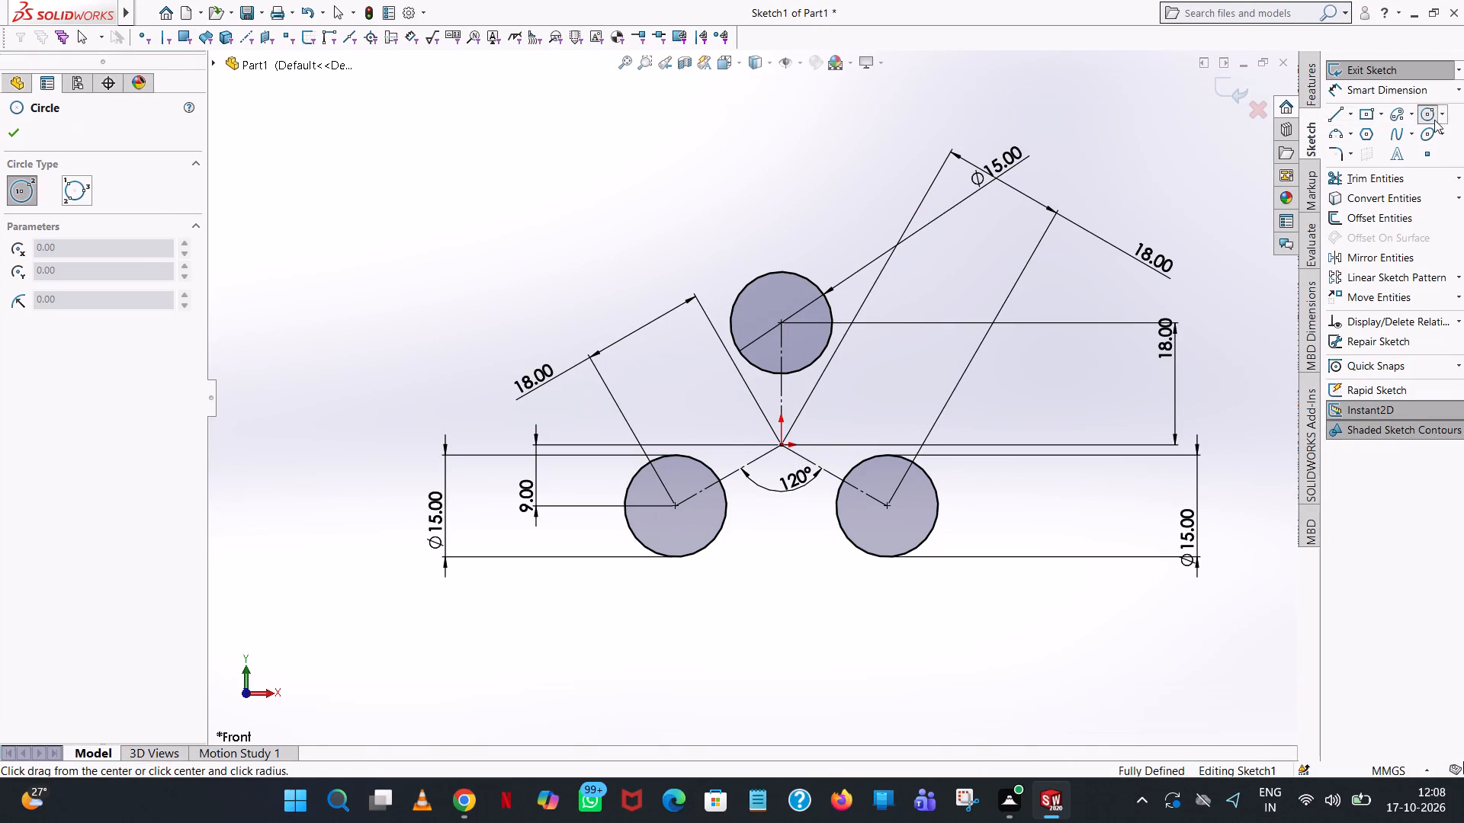
{"action": "left_click", "coordinate": [1440, 115]}
{"action": "left_click", "coordinate": [1442, 117]}
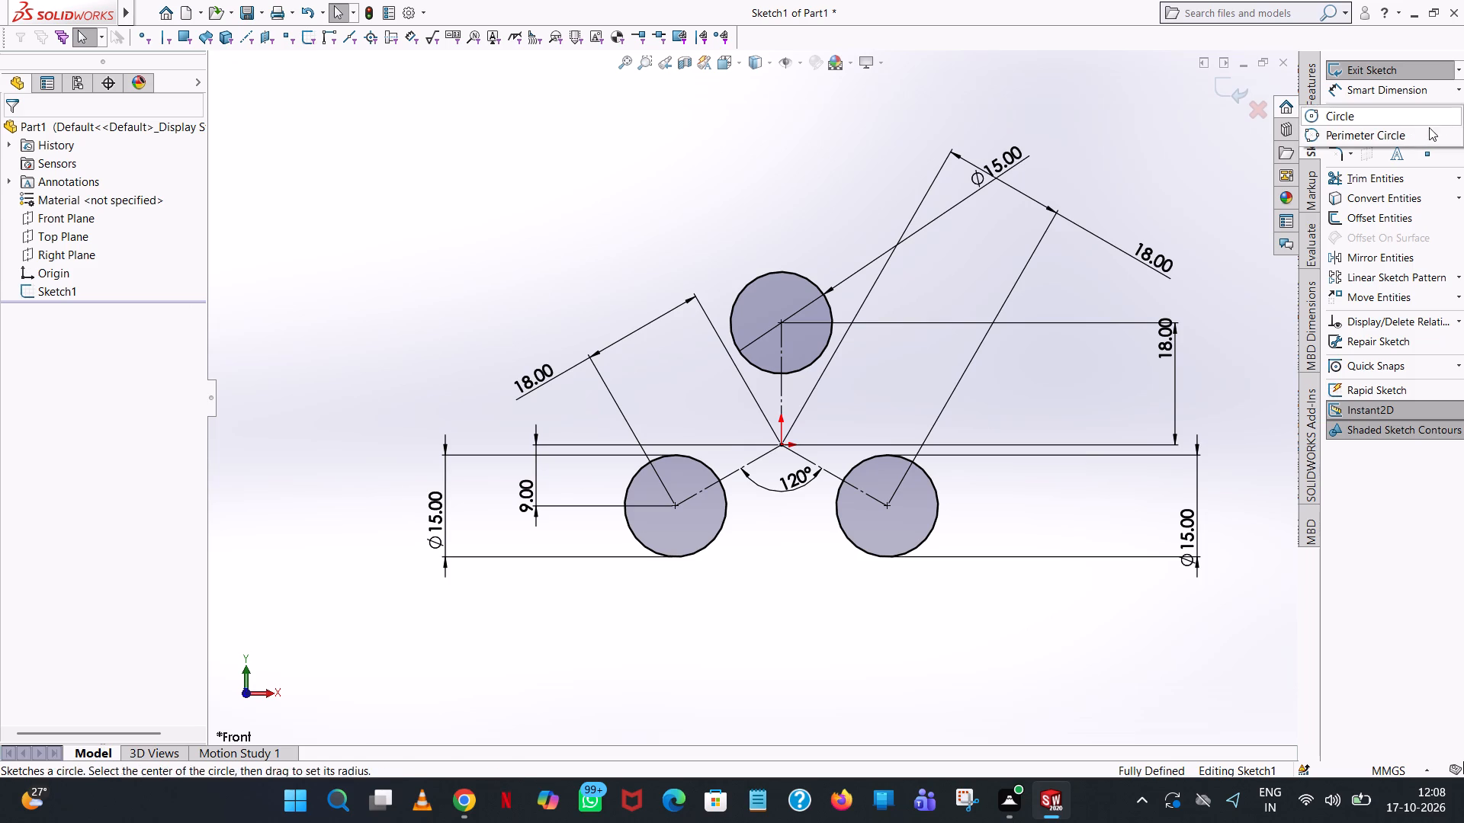
{"action": "left_click", "coordinate": [1414, 137]}
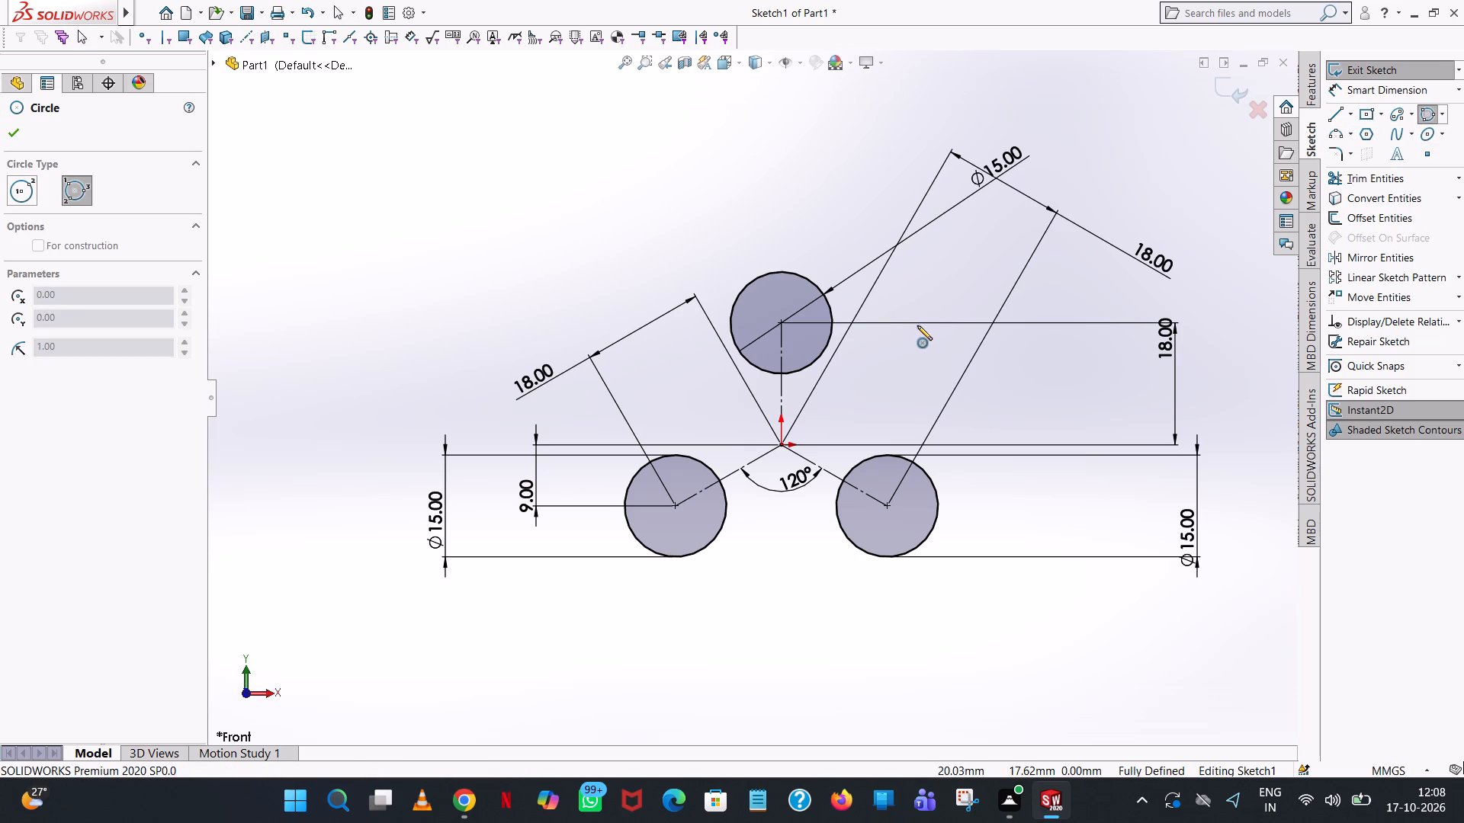
{"action": "left_click", "coordinate": [823, 348]}
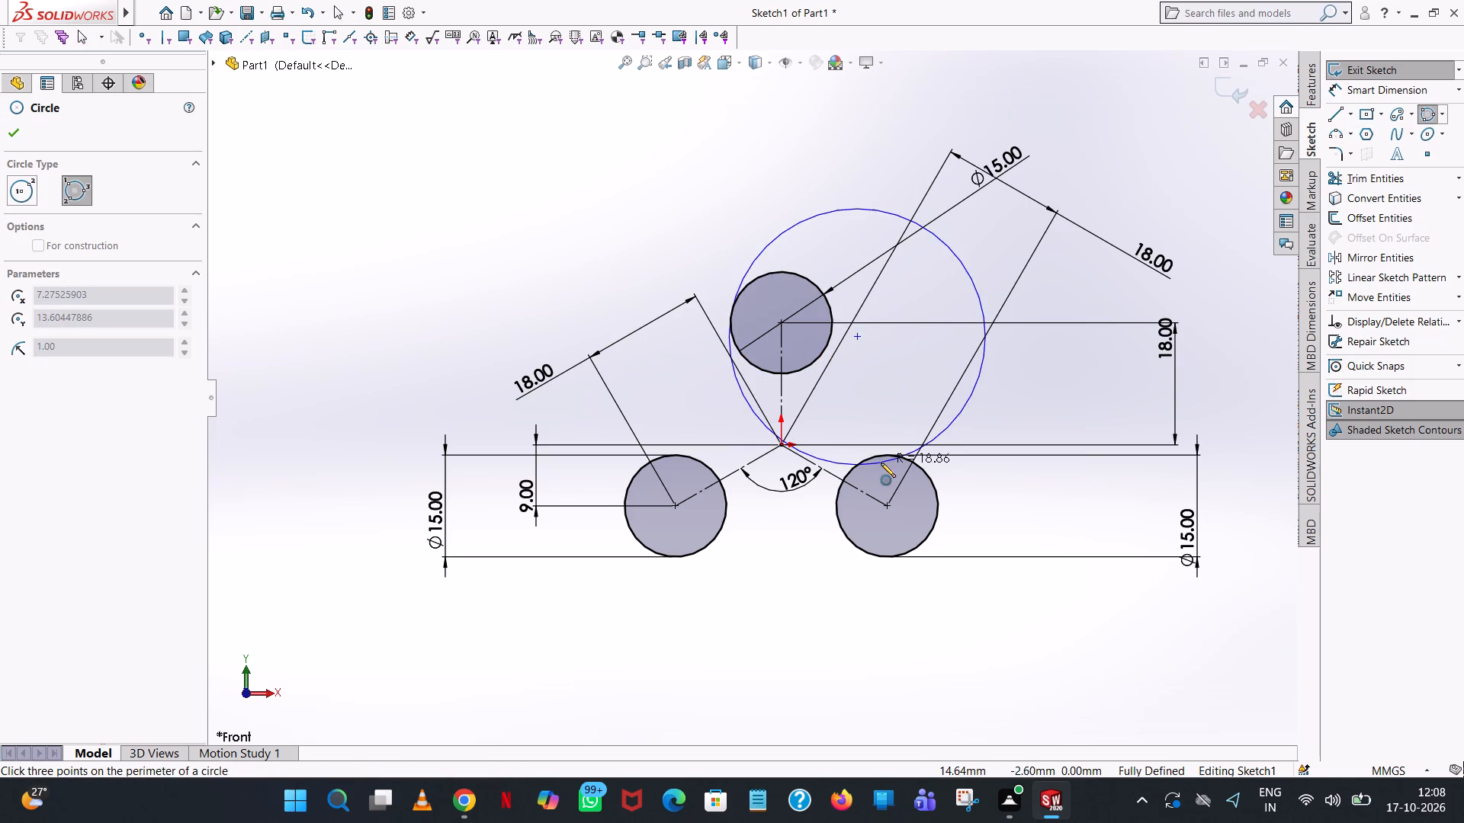
{"action": "left_click", "coordinate": [885, 456]}
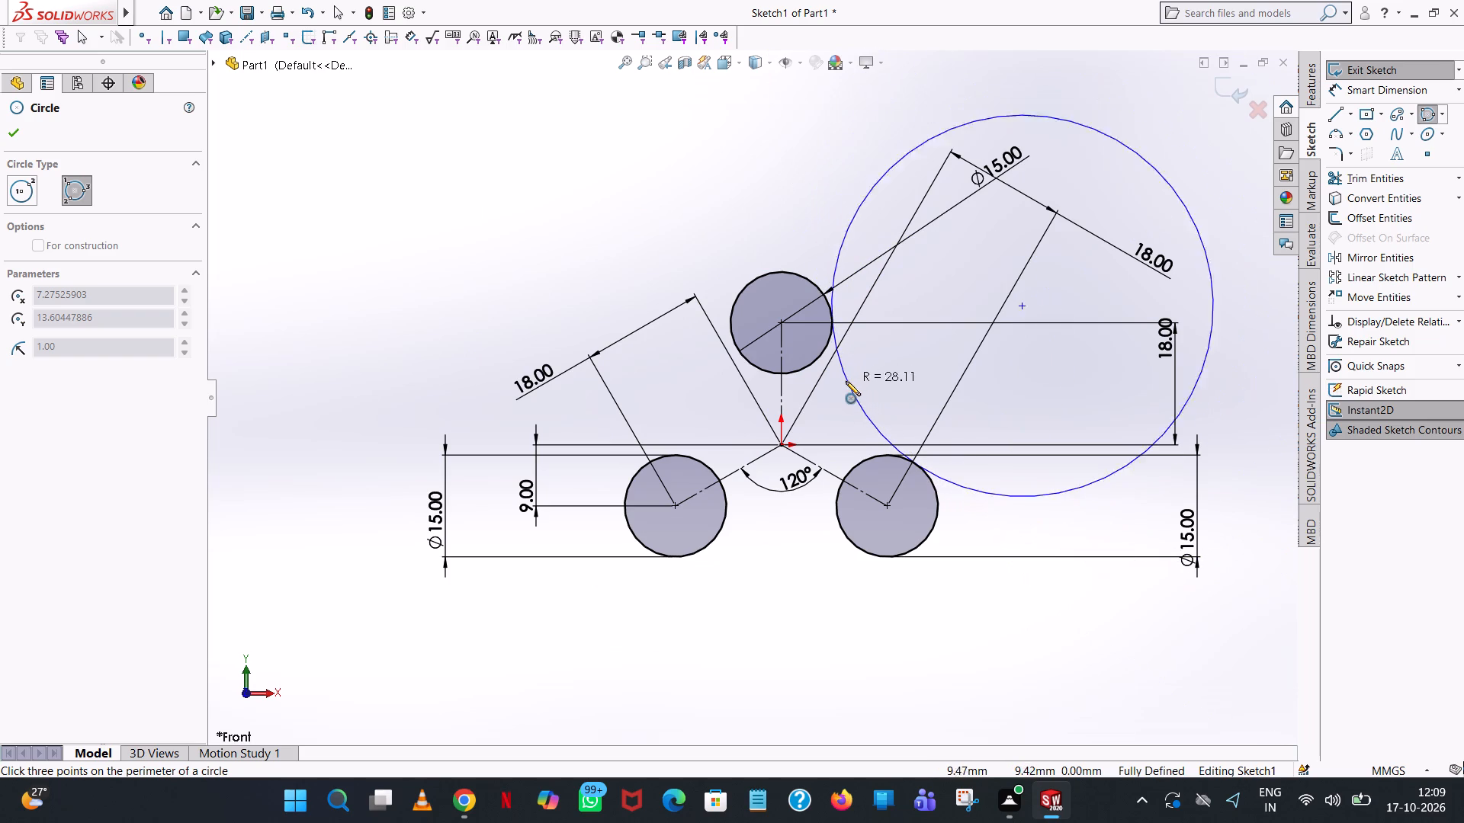
{"action": "left_click", "coordinate": [836, 388]}
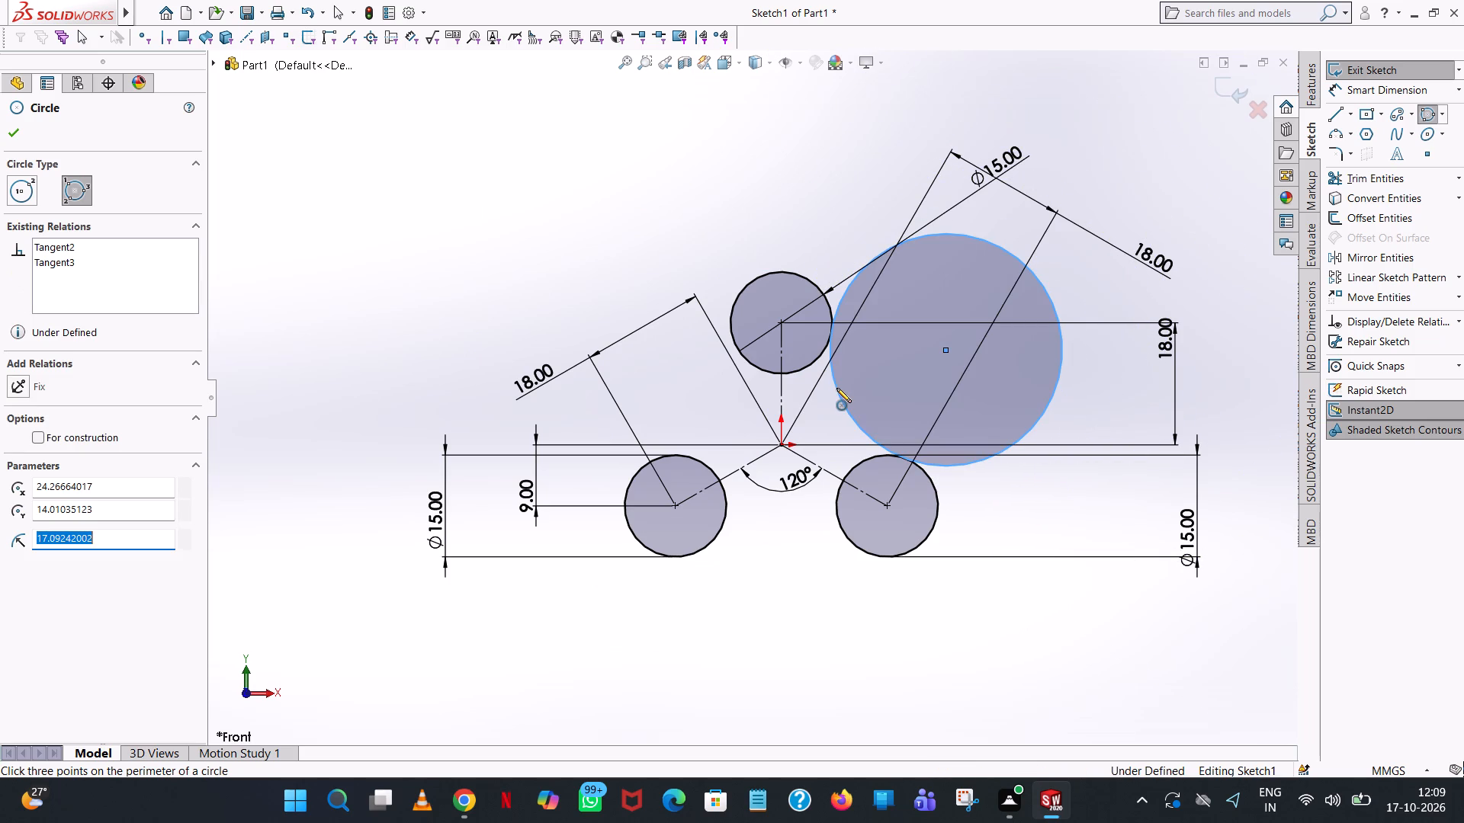
{"action": "type", "text": "20"}
{"action": "key", "text": "Return"}
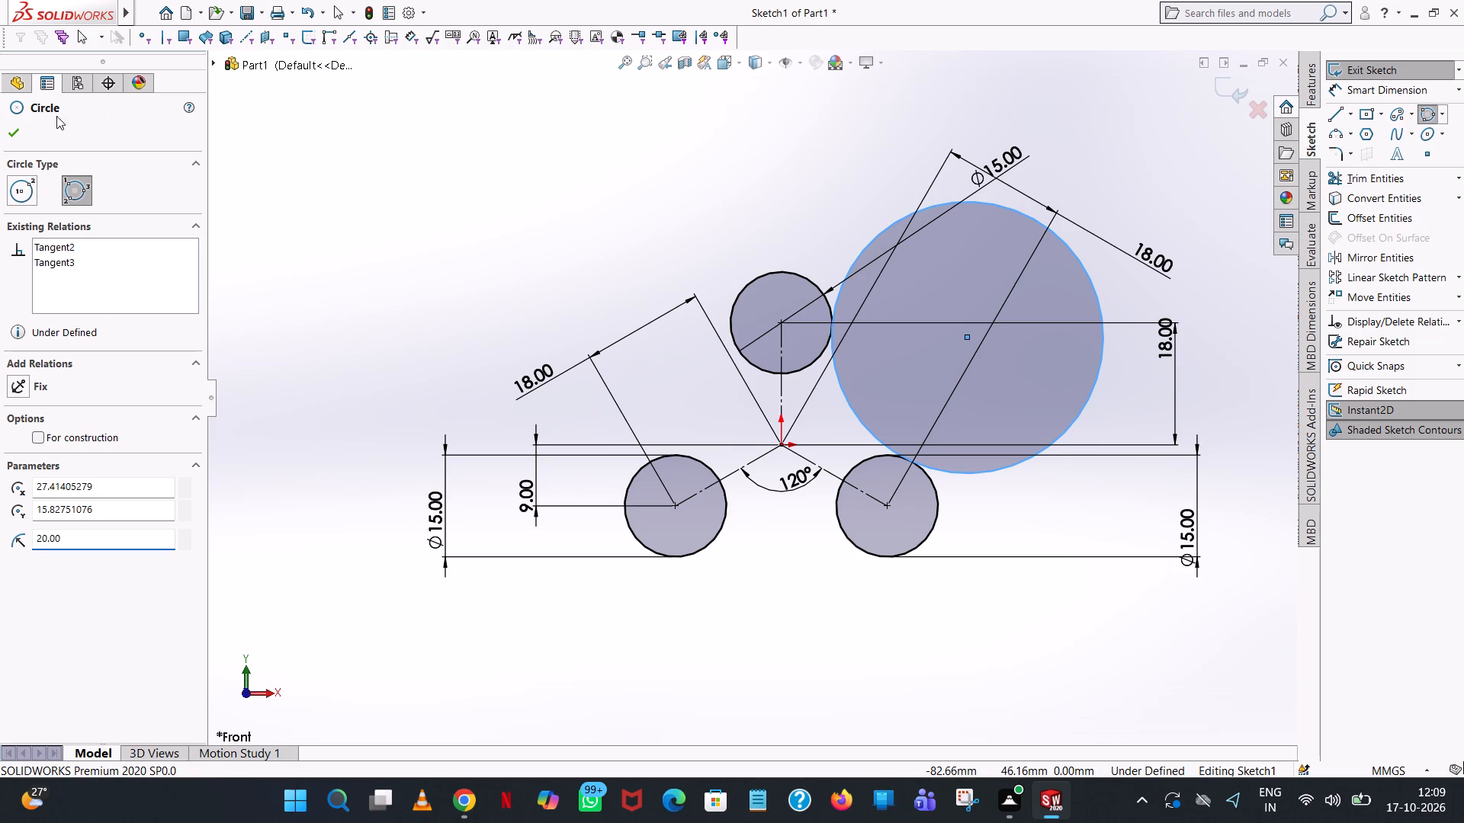
{"action": "left_click", "coordinate": [14, 141]}
{"action": "left_click", "coordinate": [556, 168]}
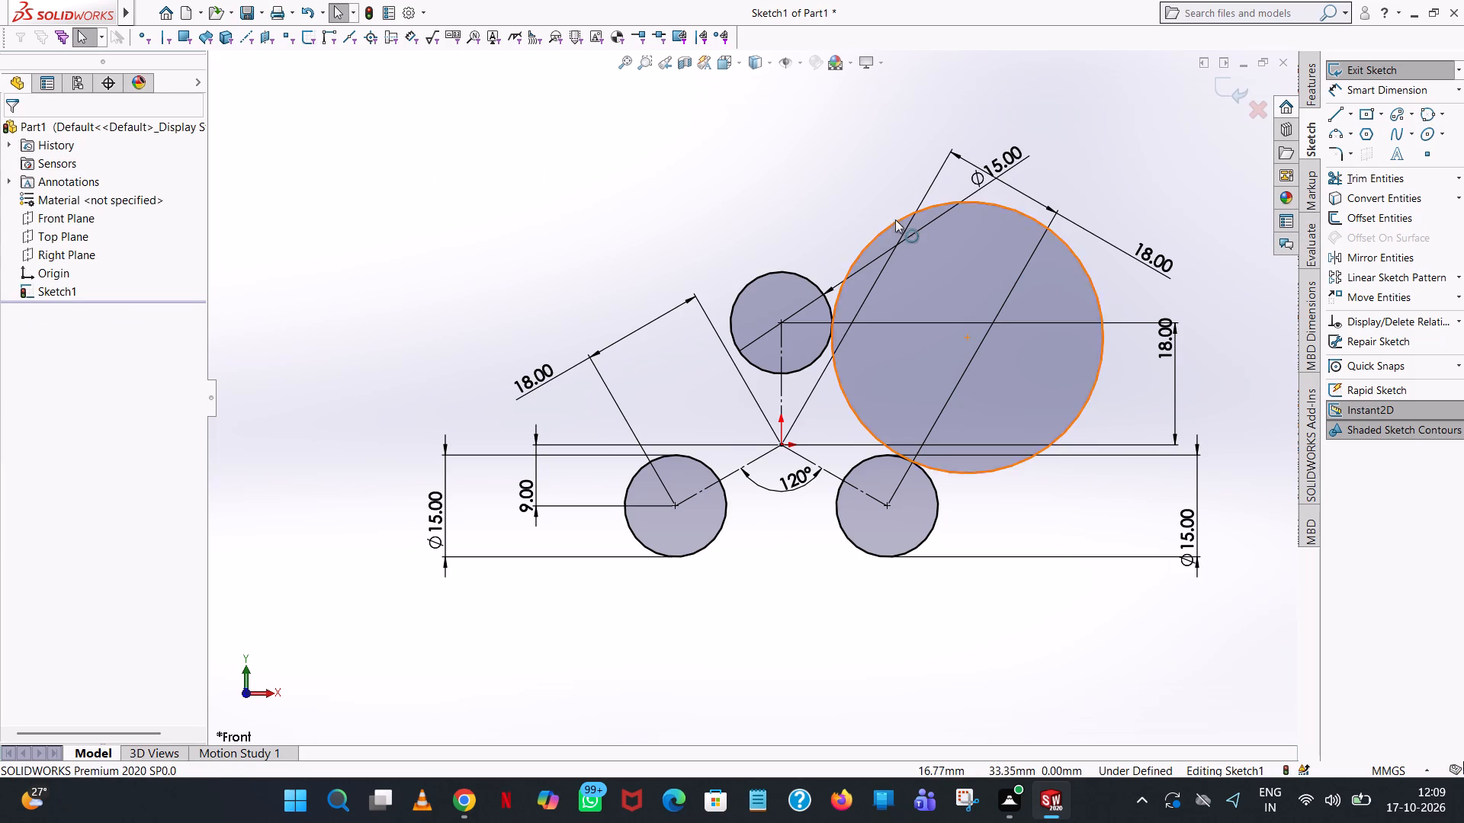
{"action": "left_click", "coordinate": [894, 223]}
{"action": "left_click", "coordinate": [711, 198]}
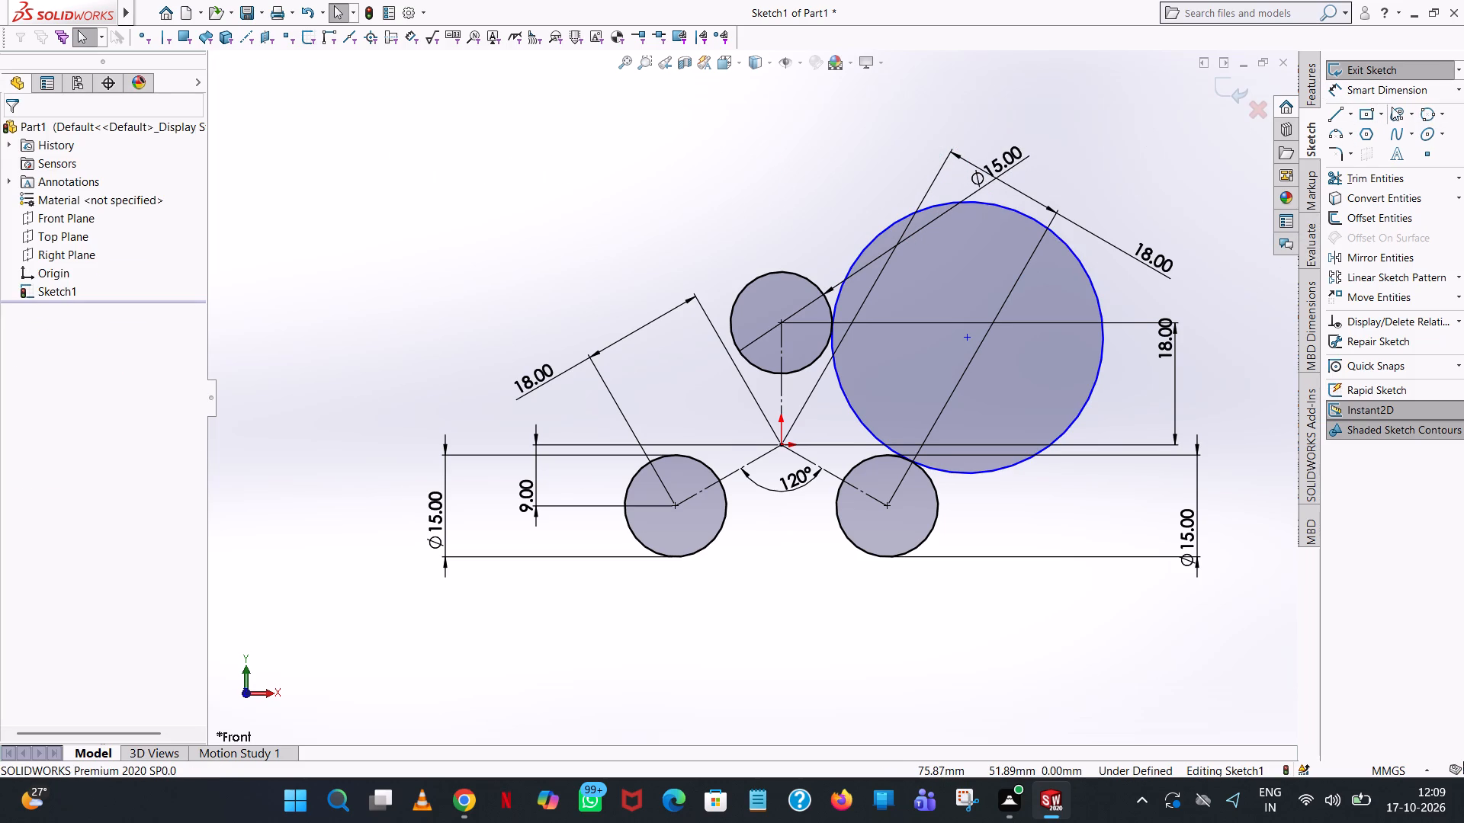
Sketch a perimeter circle tangent to the lower-left and upper circles, outside the profile, with a 20 mm radius.
{"action": "left_click", "coordinate": [1427, 107]}
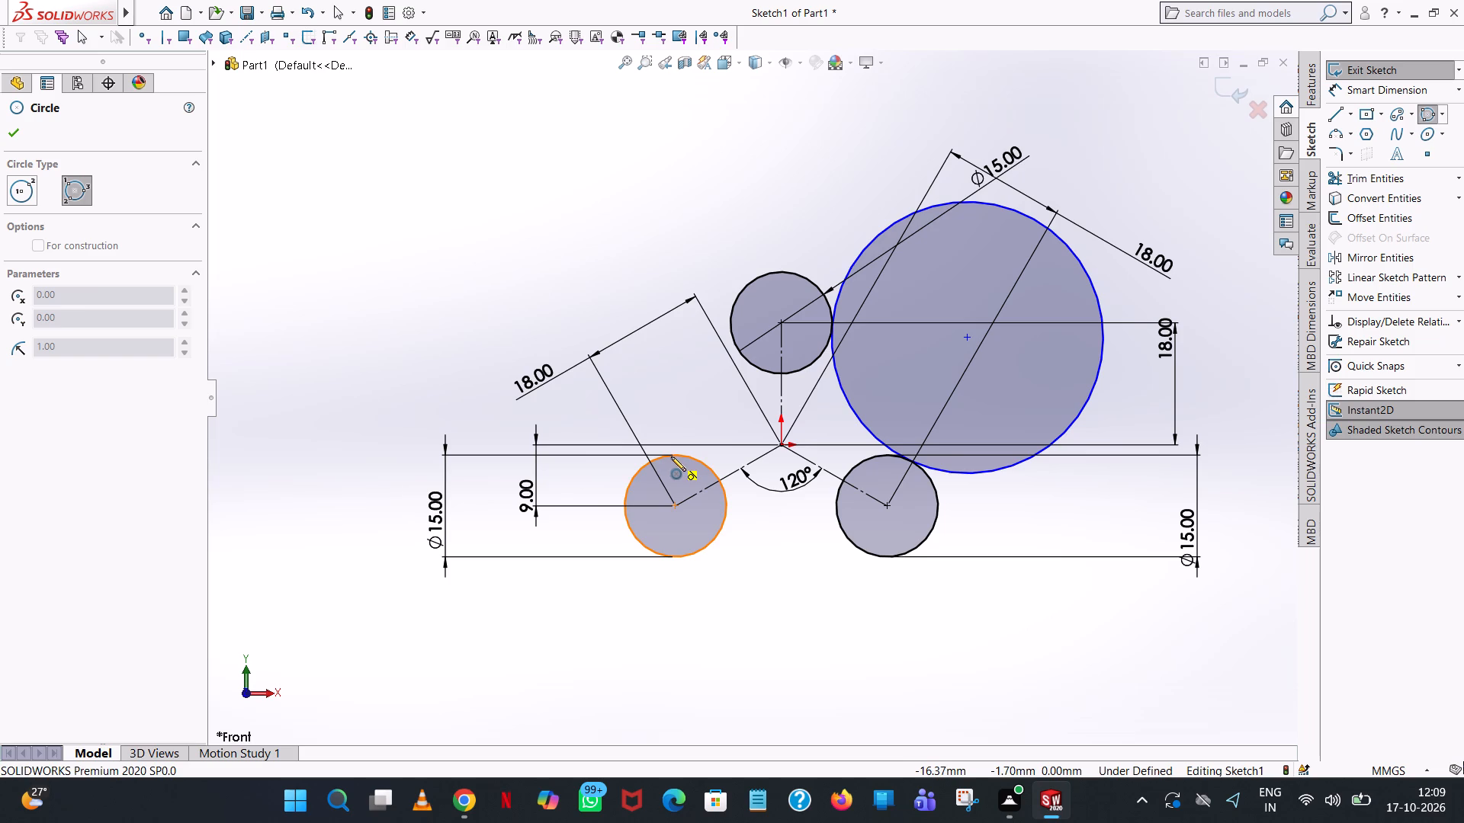
{"action": "left_click", "coordinate": [670, 456]}
{"action": "left_click", "coordinate": [737, 353]}
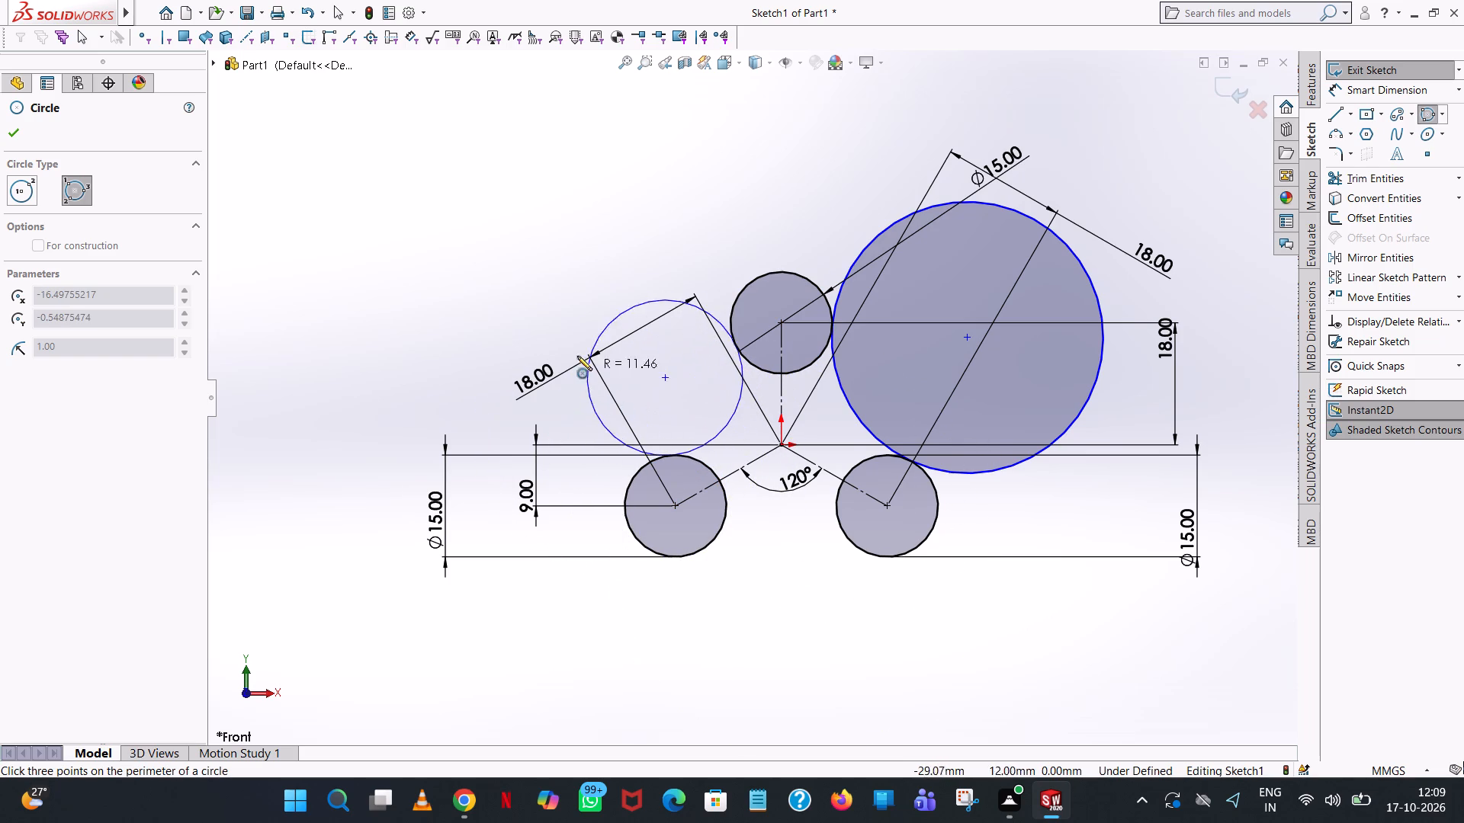
{"action": "left_click", "coordinate": [494, 265]}
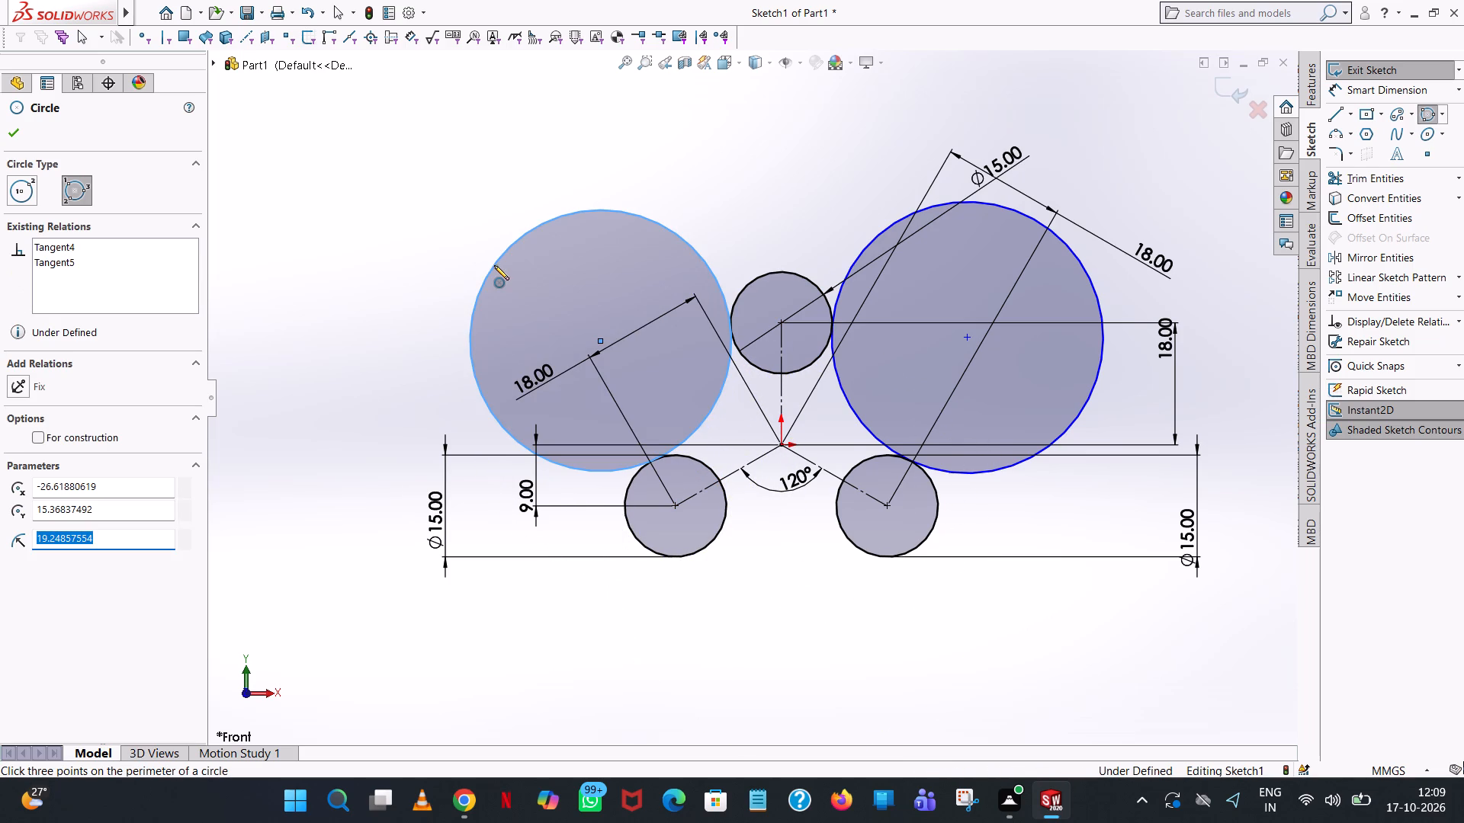
{"action": "type", "text": "20"}
{"action": "key", "text": "Return"}
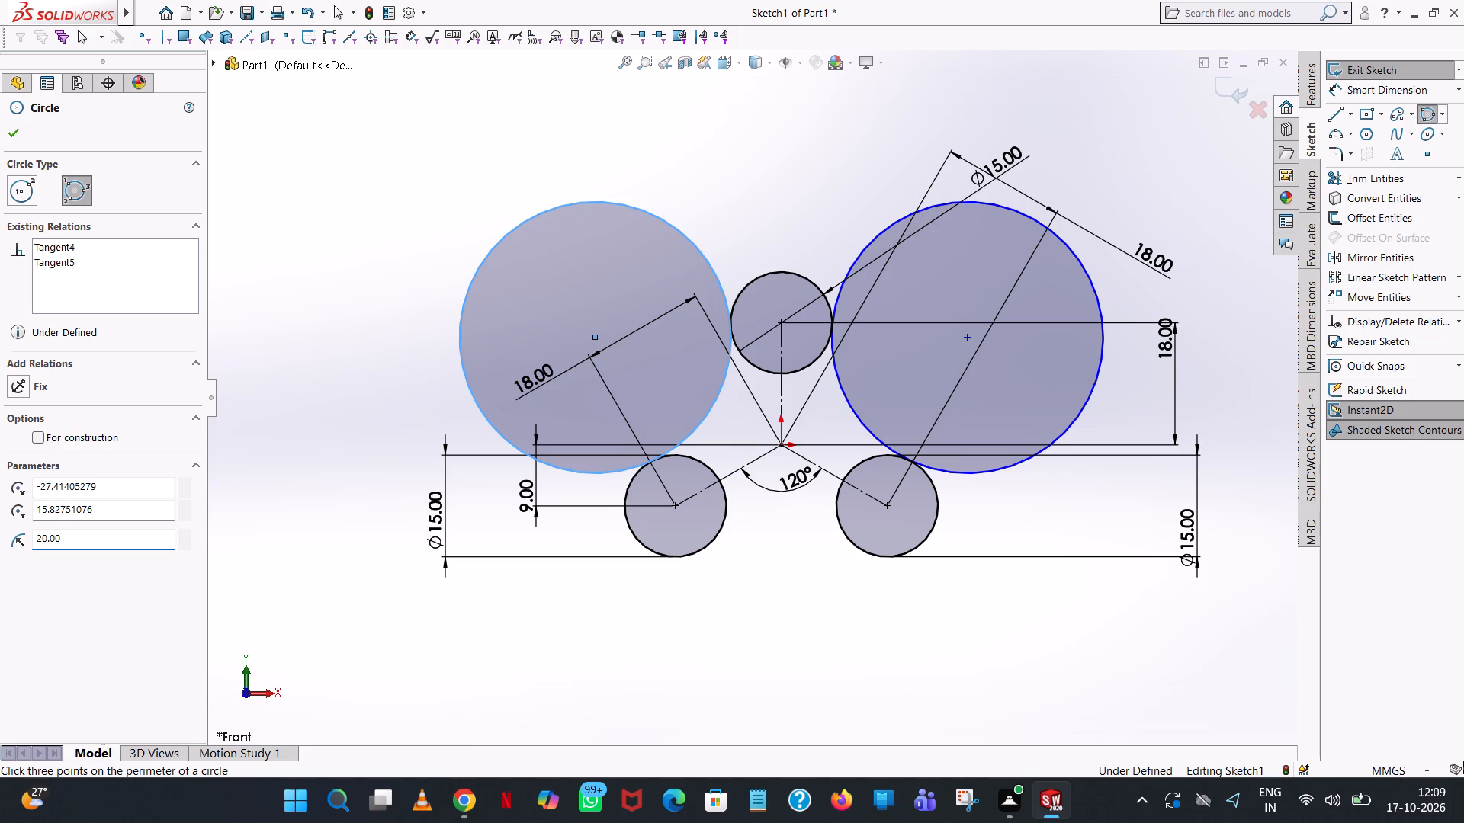
{"action": "left_click", "coordinate": [23, 131]}
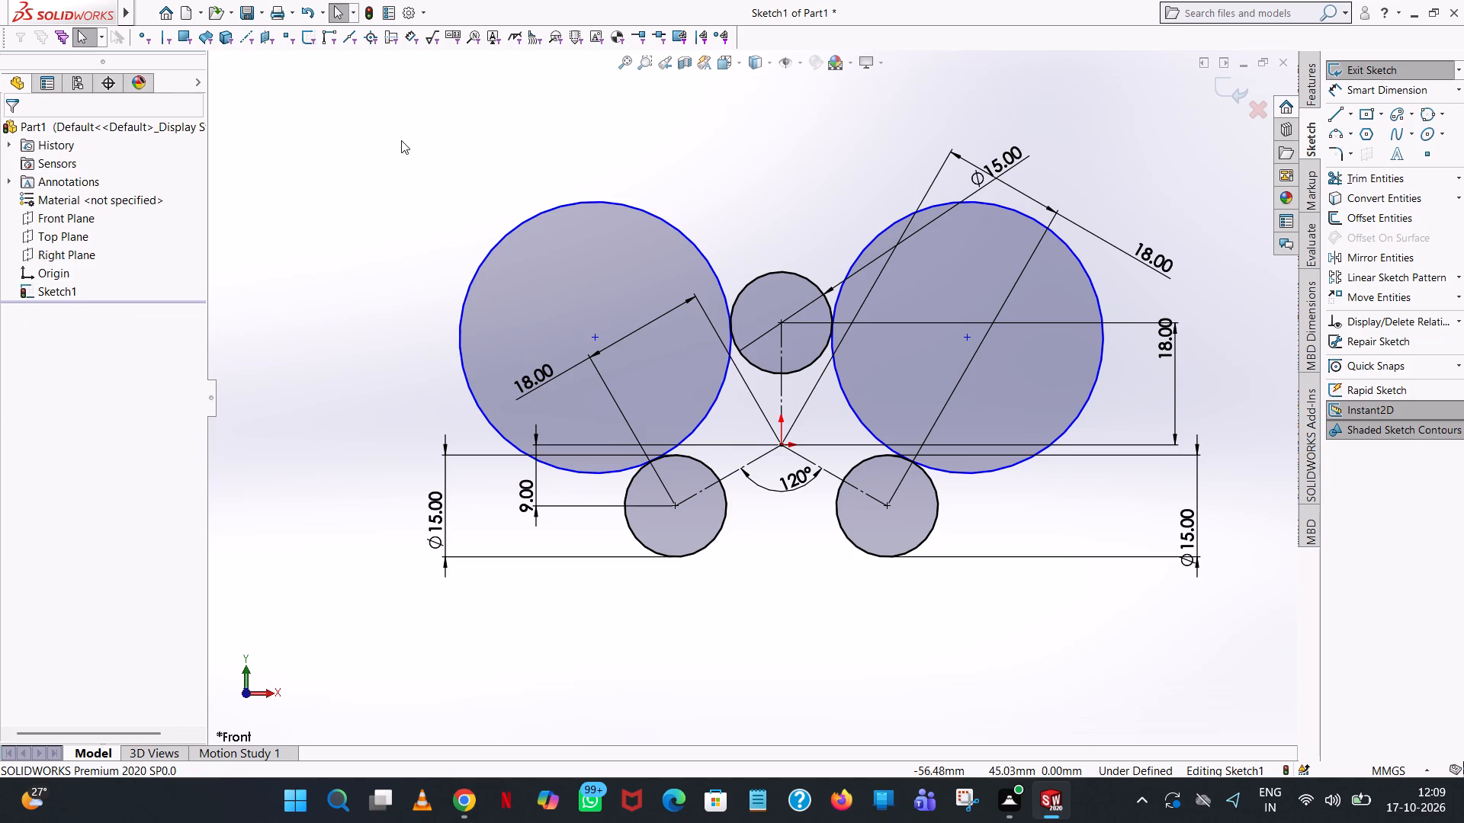
{"action": "left_click", "coordinate": [403, 140]}
{"action": "left_click", "coordinate": [497, 241]}
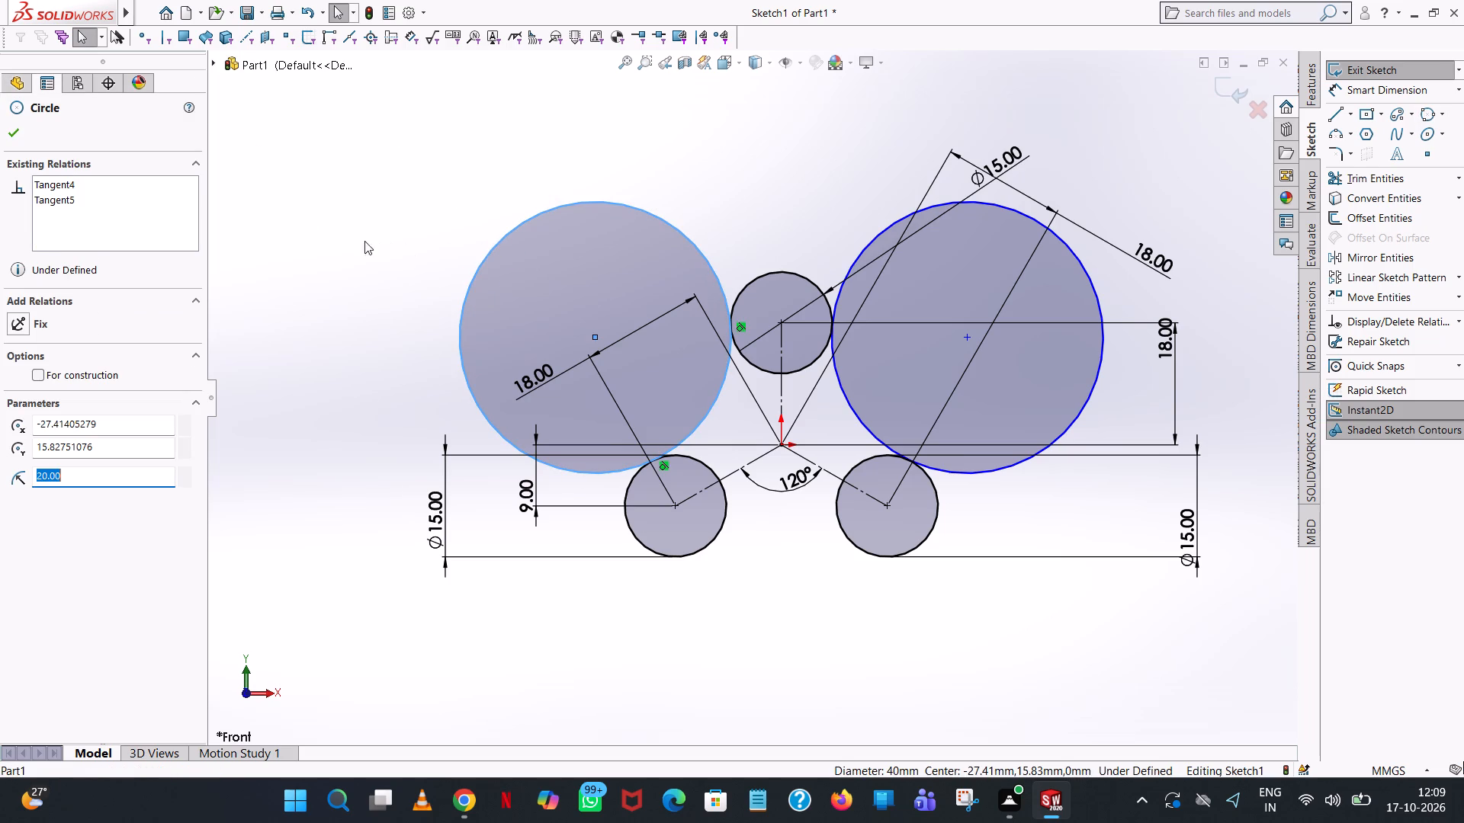
{"action": "left_click", "coordinate": [356, 240]}
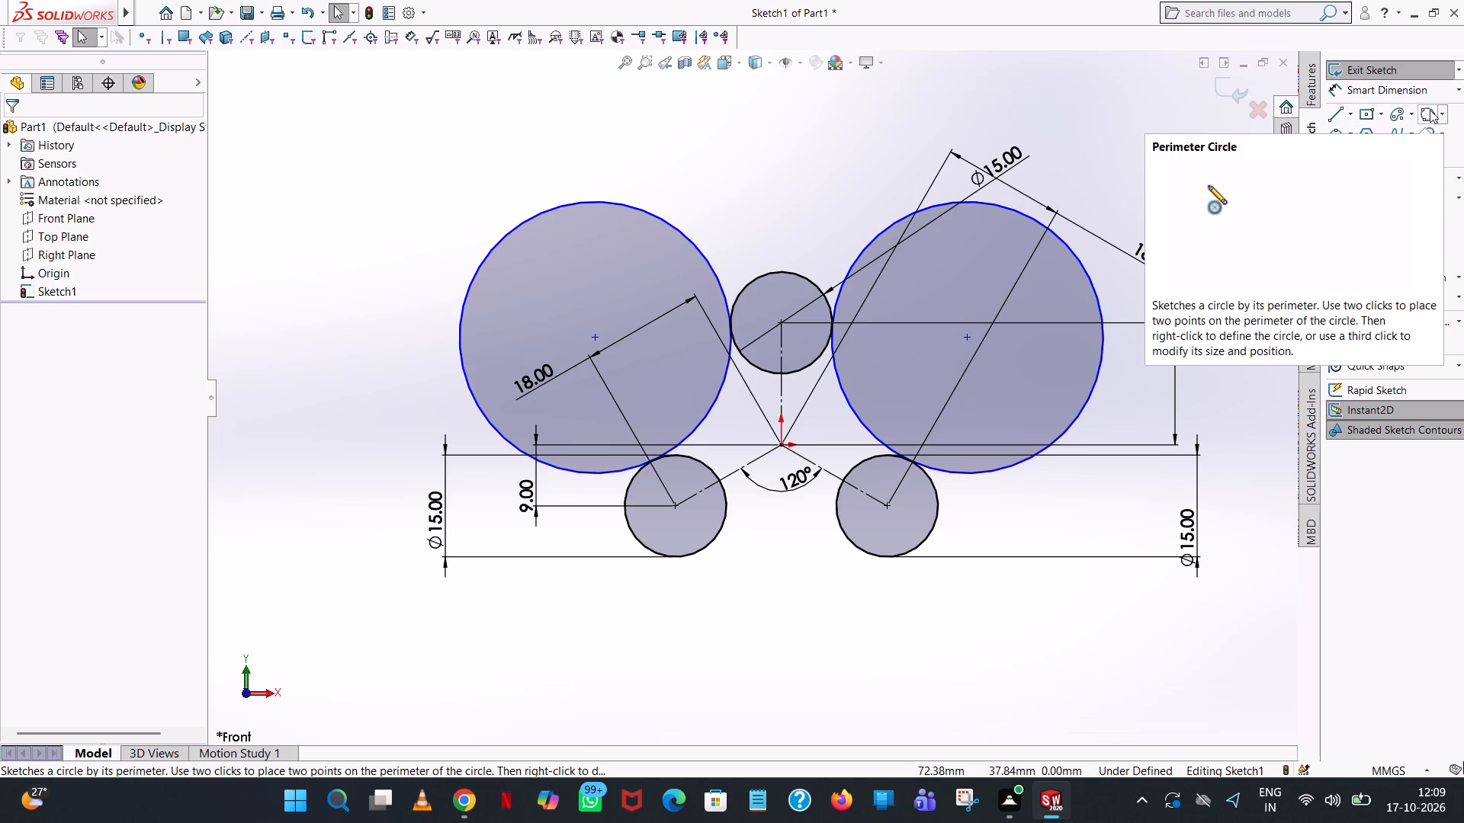
Sketch a perimeter circle below the profile, tangent to the lower-left and lower-right circles, with a 20 mm radius.
{"action": "left_click", "coordinate": [1430, 110]}
{"action": "left_click", "coordinate": [695, 552]}
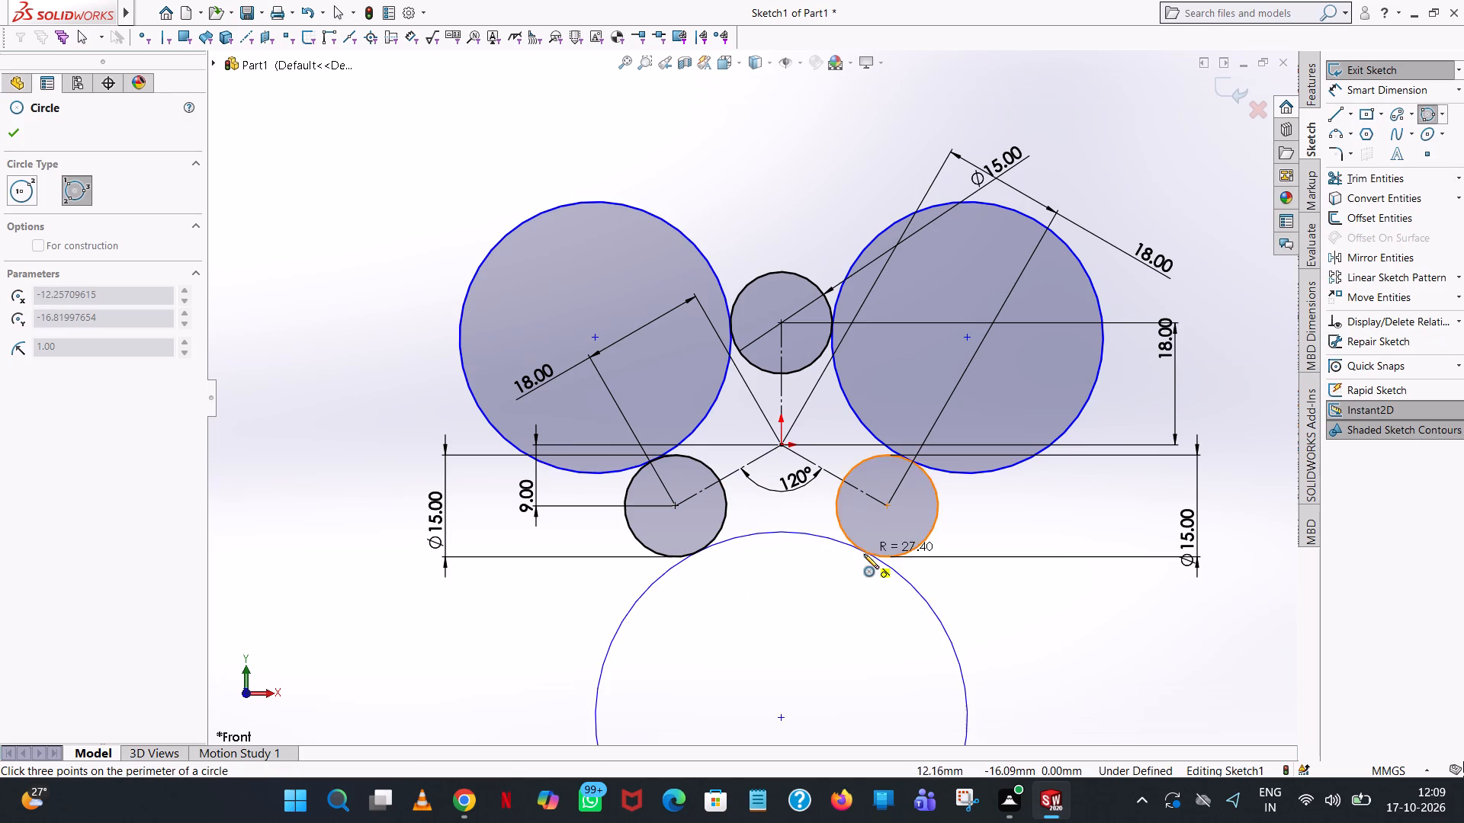
{"action": "left_click", "coordinate": [856, 549]}
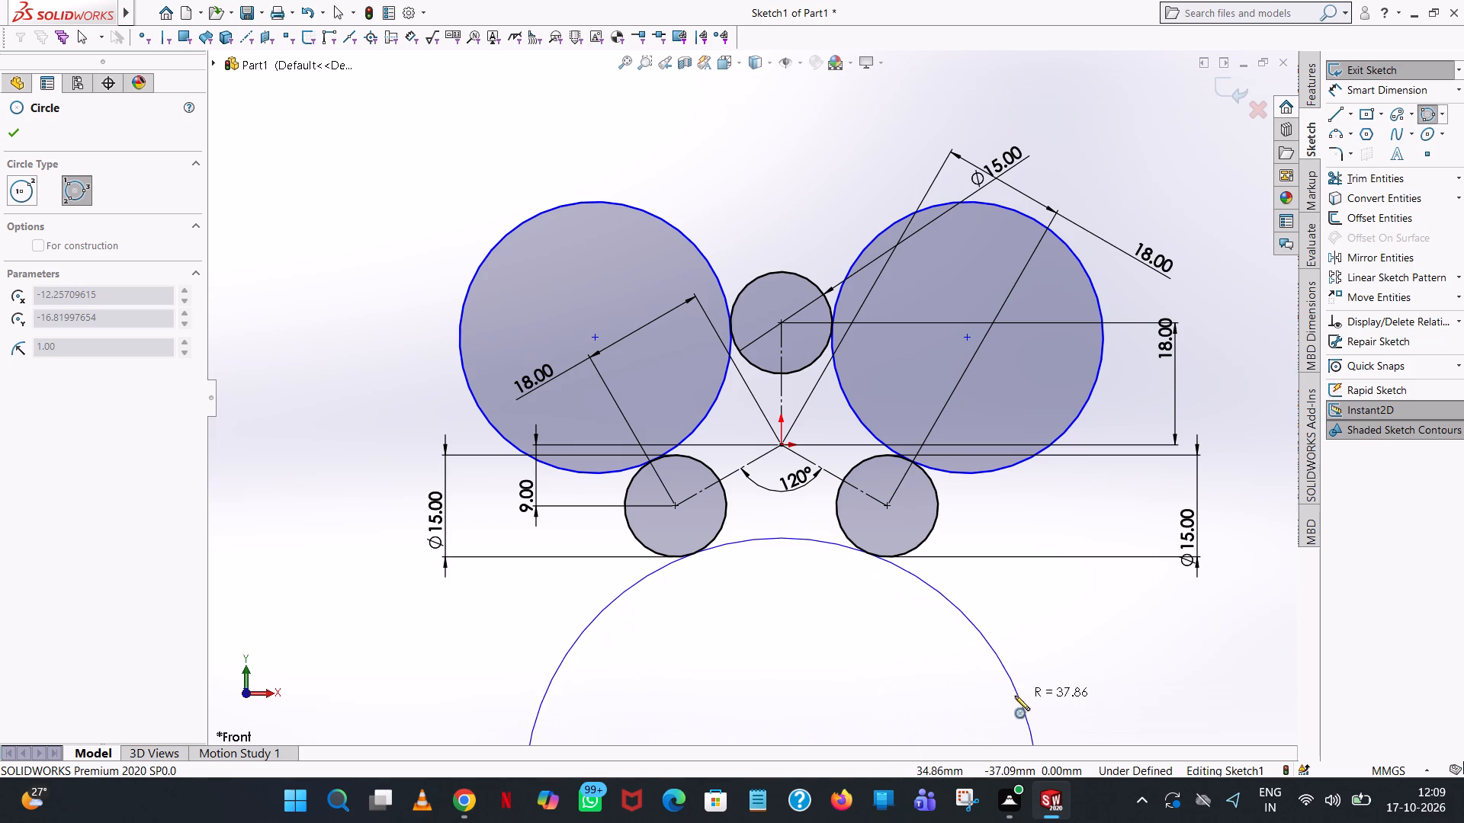
{"action": "left_click", "coordinate": [978, 691]}
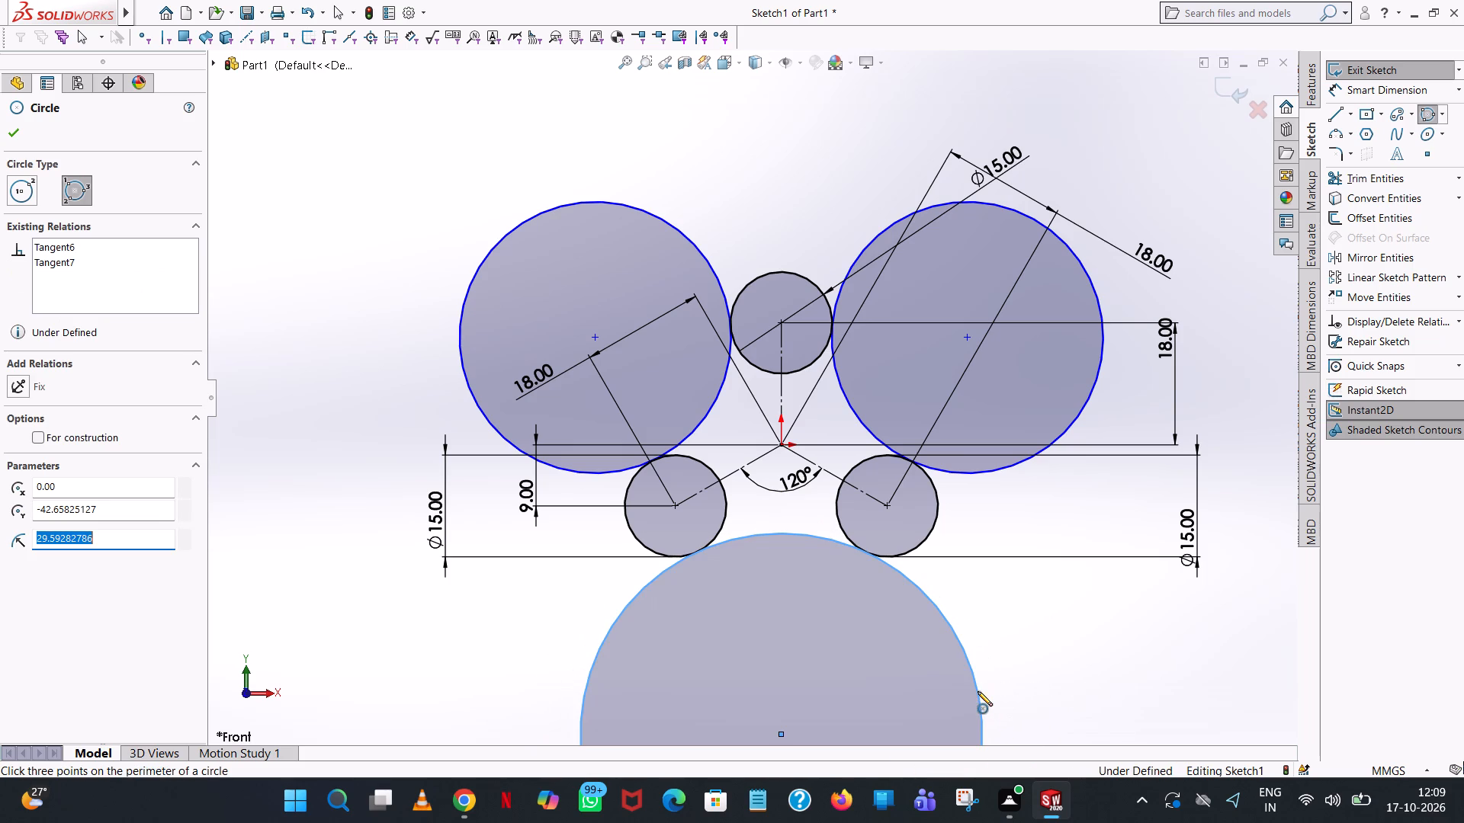
{"action": "type", "text": "20"}
{"action": "key", "text": "Return"}
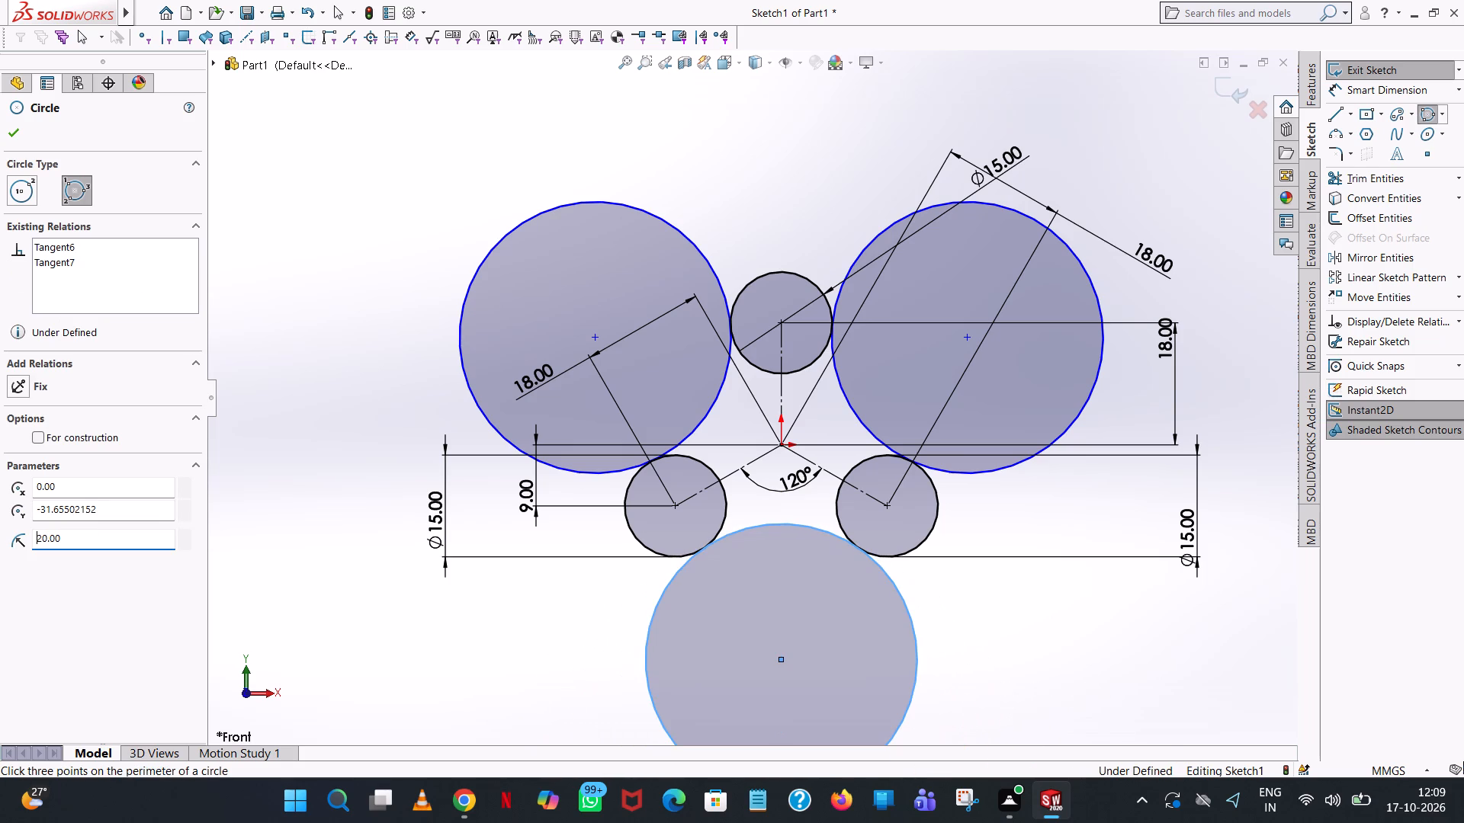
{"action": "right_click", "coordinate": [978, 691]}
{"action": "left_click", "coordinate": [1074, 672]}
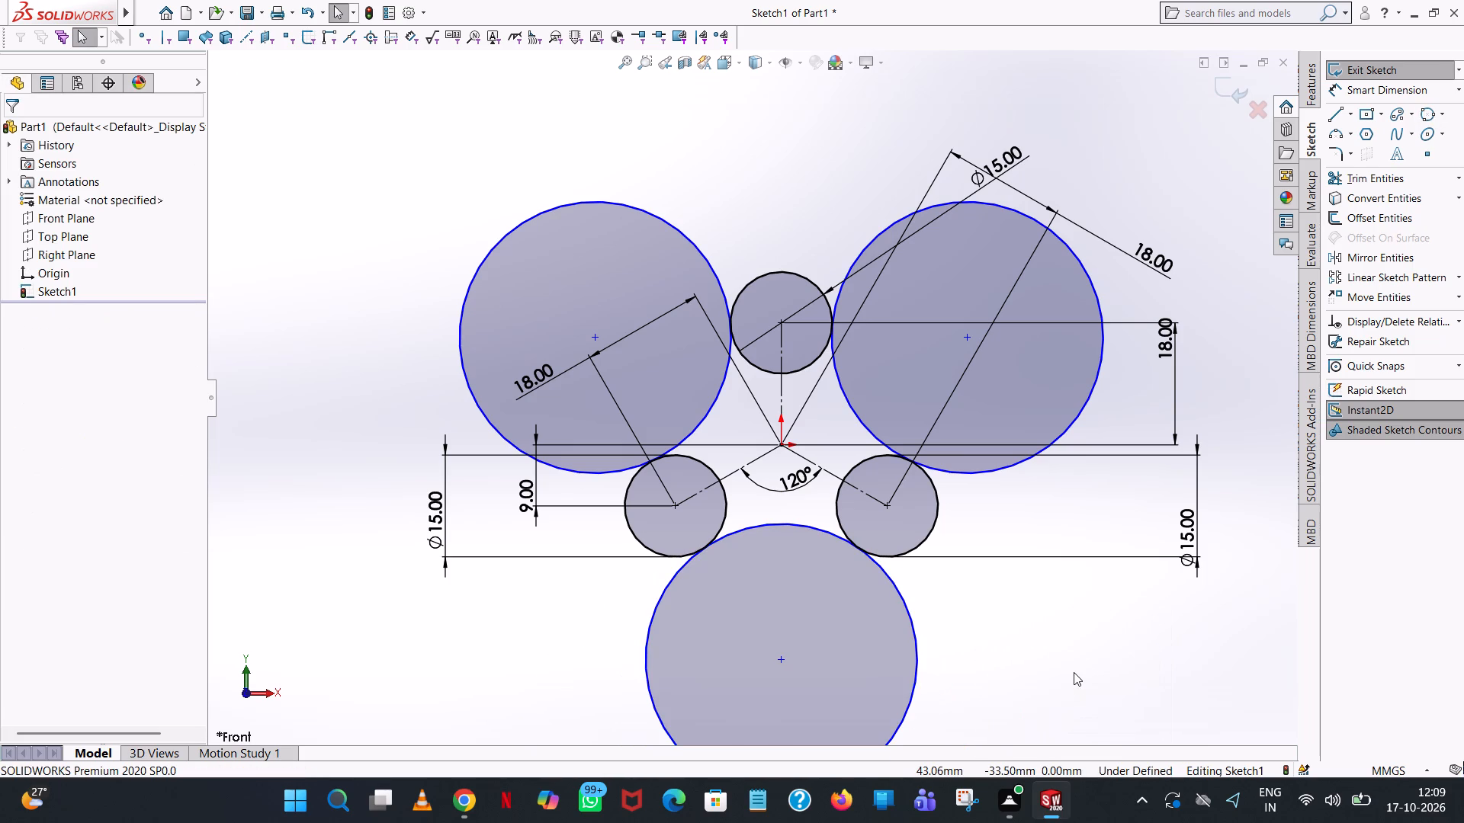
Trim the outer portions of the three large tangent circles, keeping only the concave arcs that link the small circles.
{"action": "left_click", "coordinate": [1408, 171]}
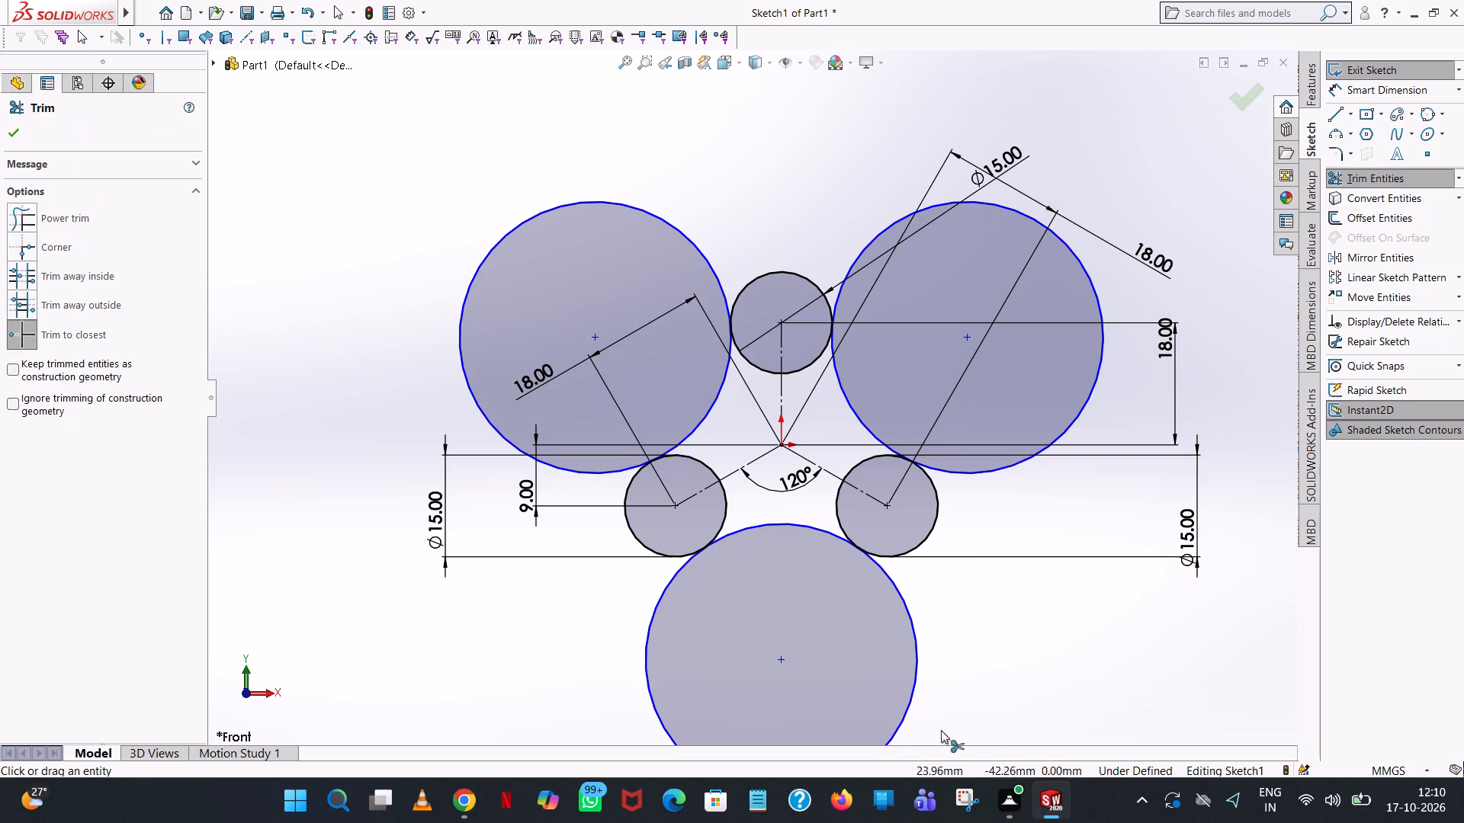
{"action": "left_click", "coordinate": [907, 709]}
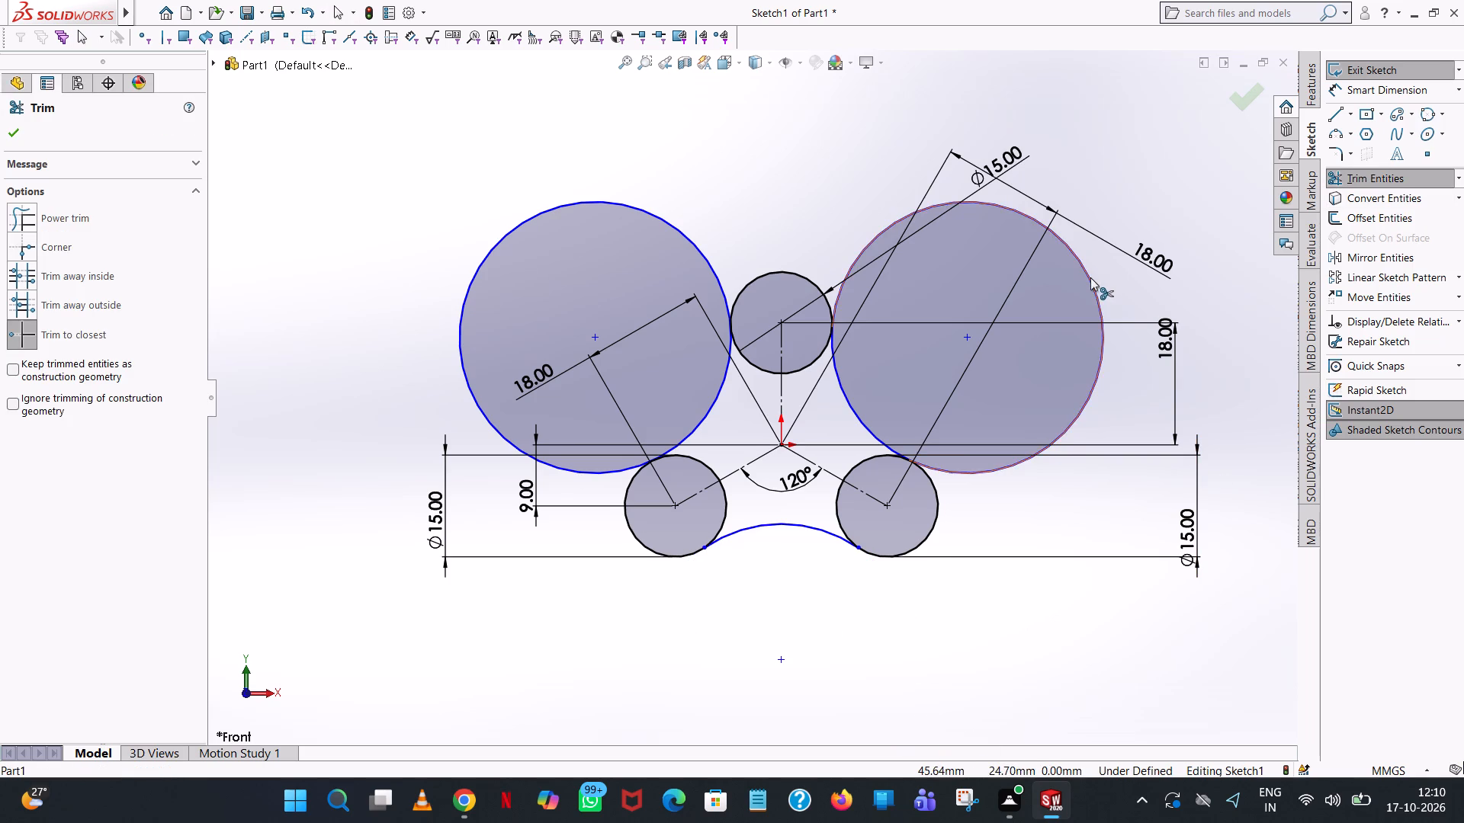
{"action": "left_click", "coordinate": [1090, 277]}
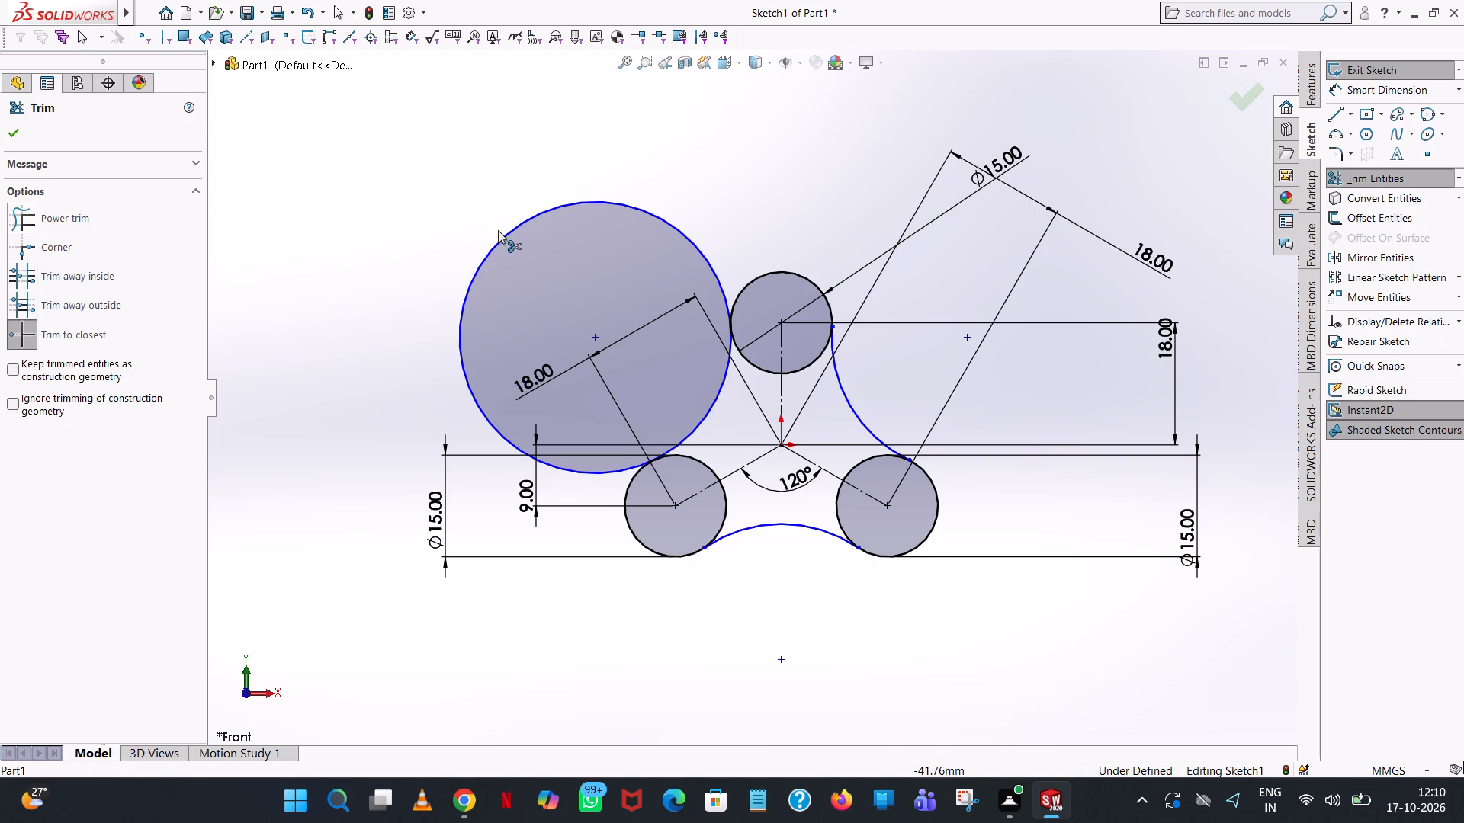
{"action": "left_click", "coordinate": [502, 240]}
{"action": "left_click", "coordinate": [21, 136]}
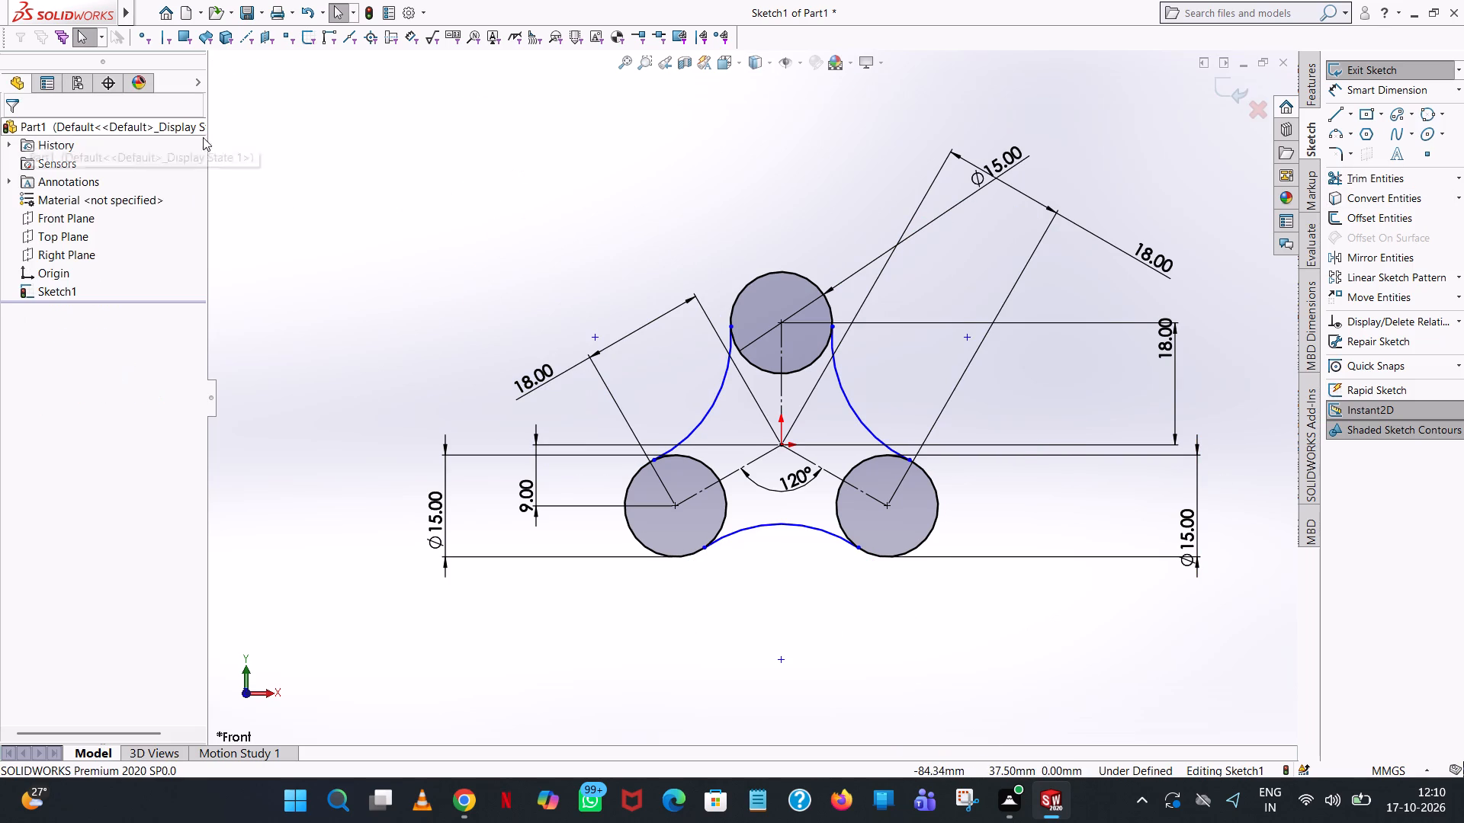
Add a 20 mm radius dimension to each of the three concave arcs linking the small circles.
{"action": "left_click", "coordinate": [1387, 93]}
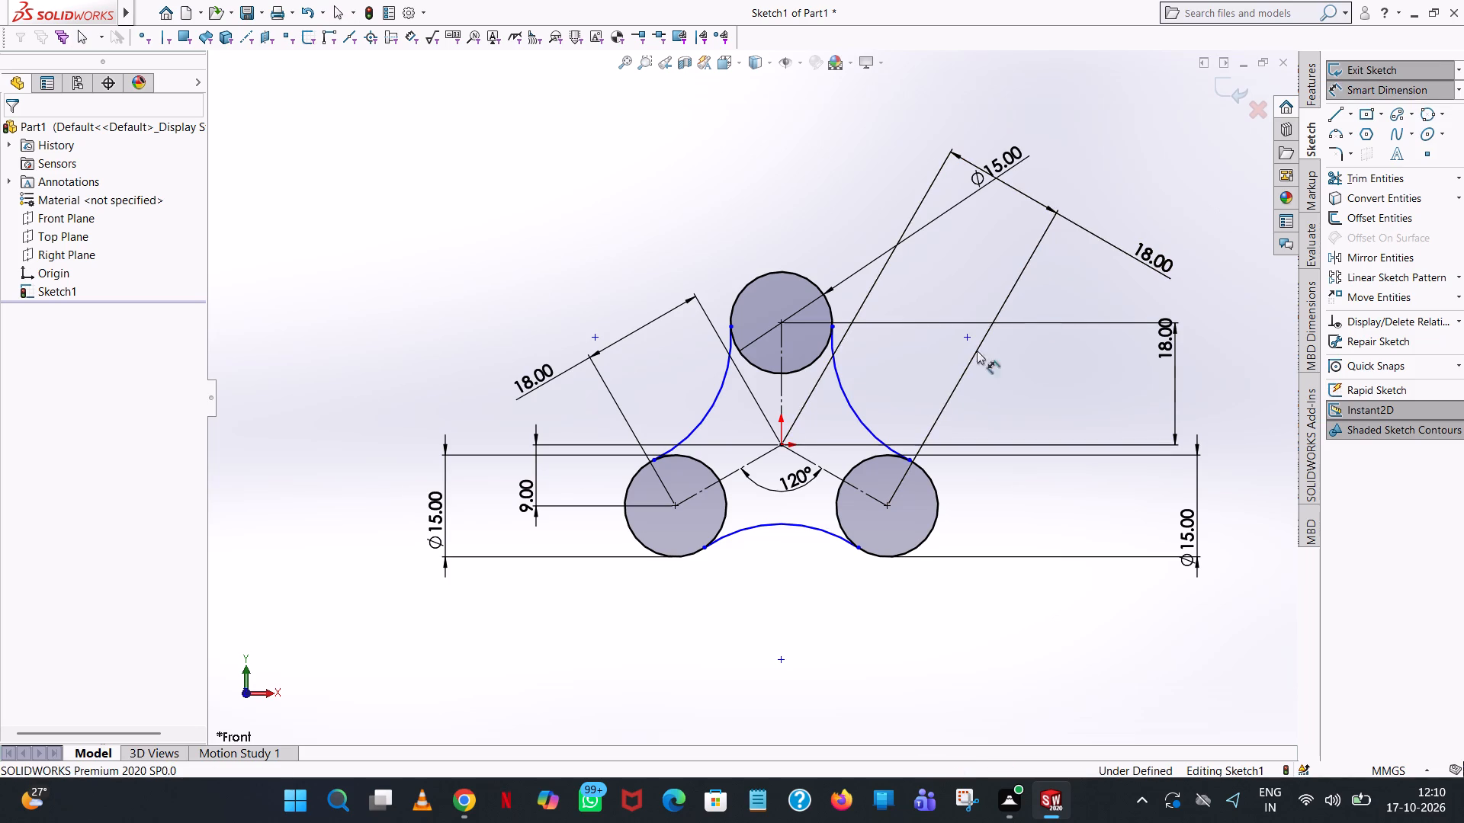
{"action": "left_click", "coordinate": [849, 399]}
{"action": "left_click", "coordinate": [1115, 226]}
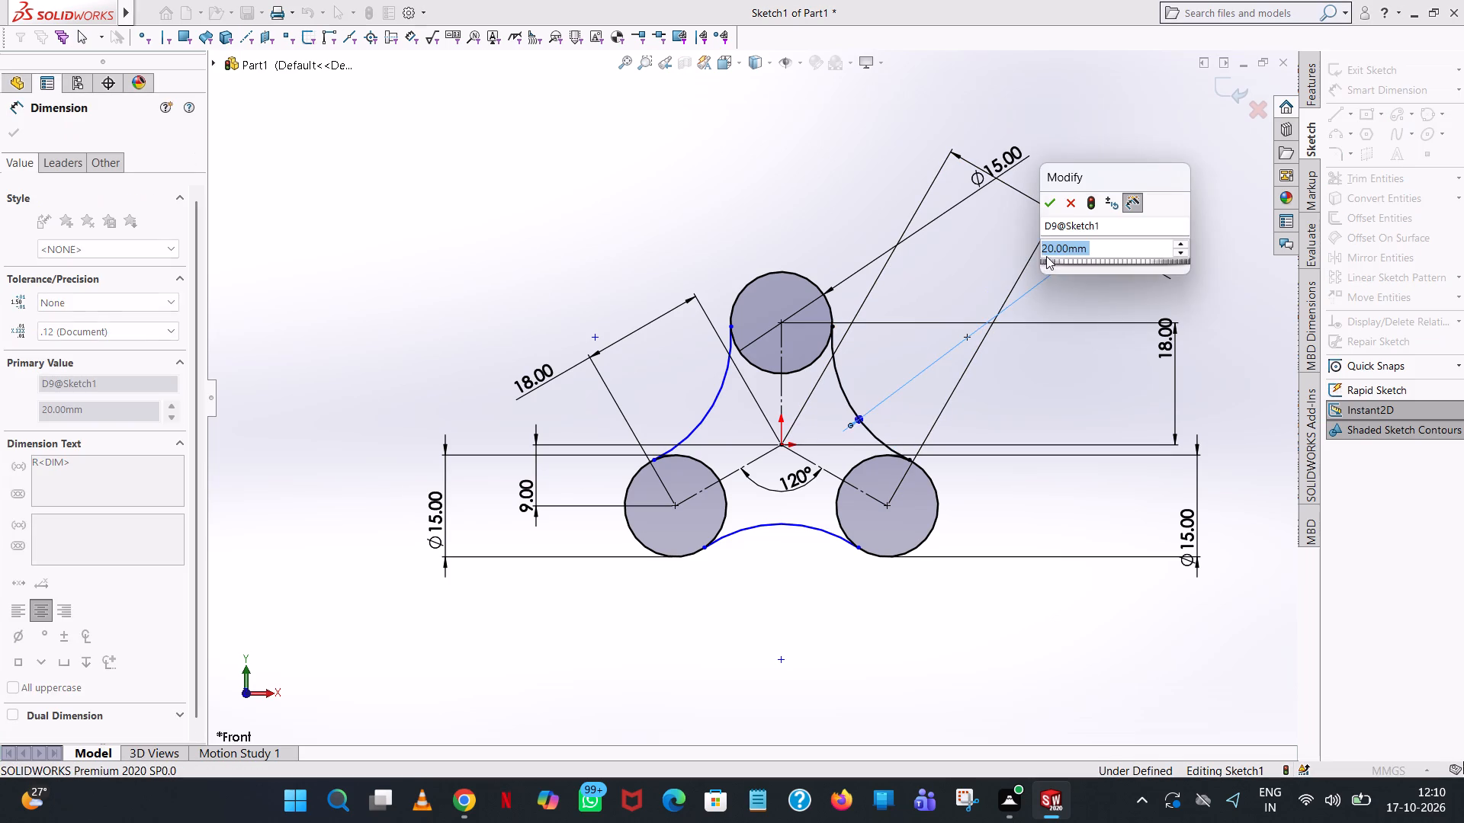
{"action": "left_click", "coordinate": [1048, 208]}
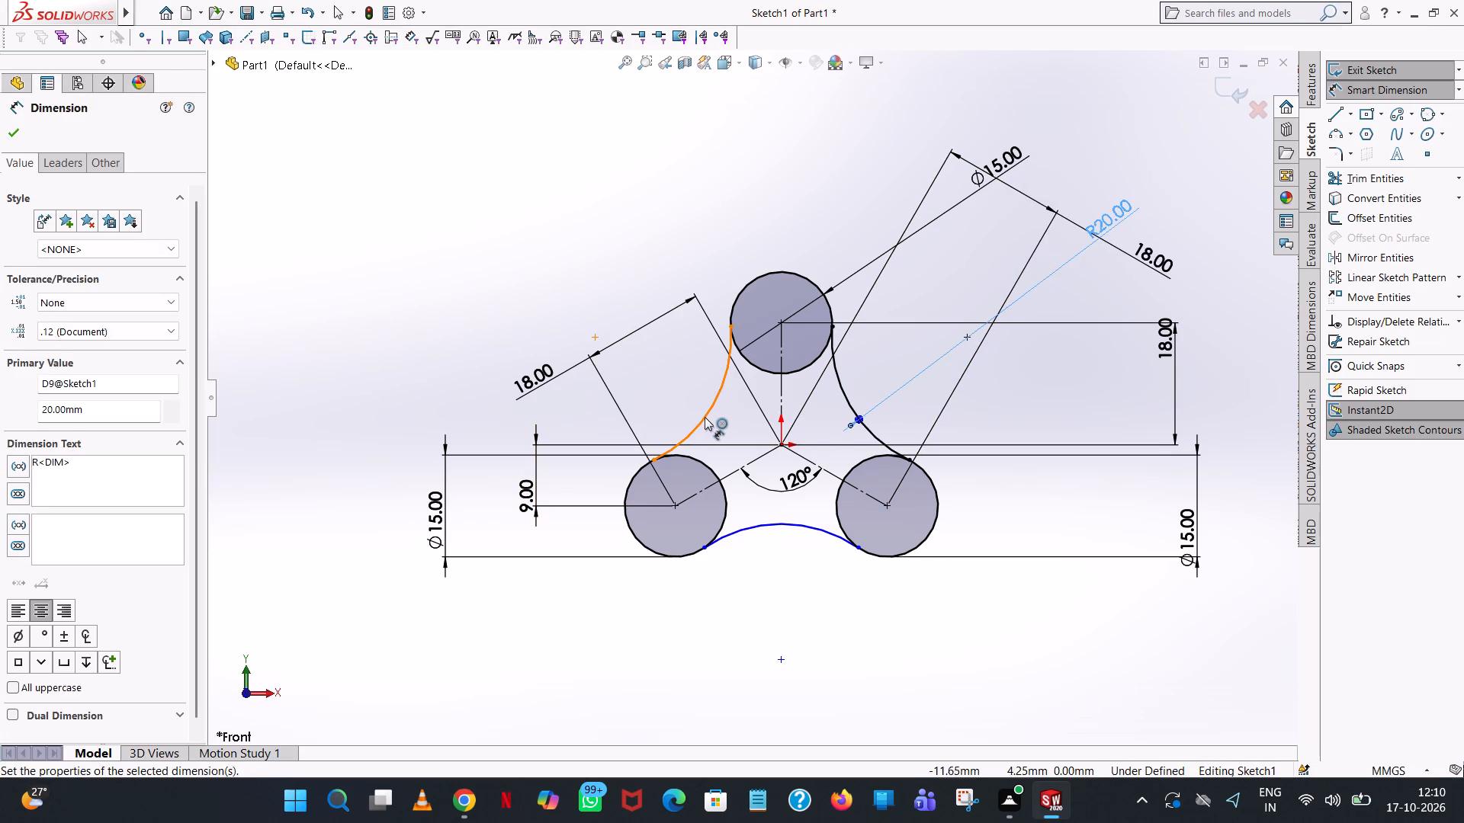
{"action": "left_click", "coordinate": [709, 418]}
{"action": "left_click", "coordinate": [455, 191]}
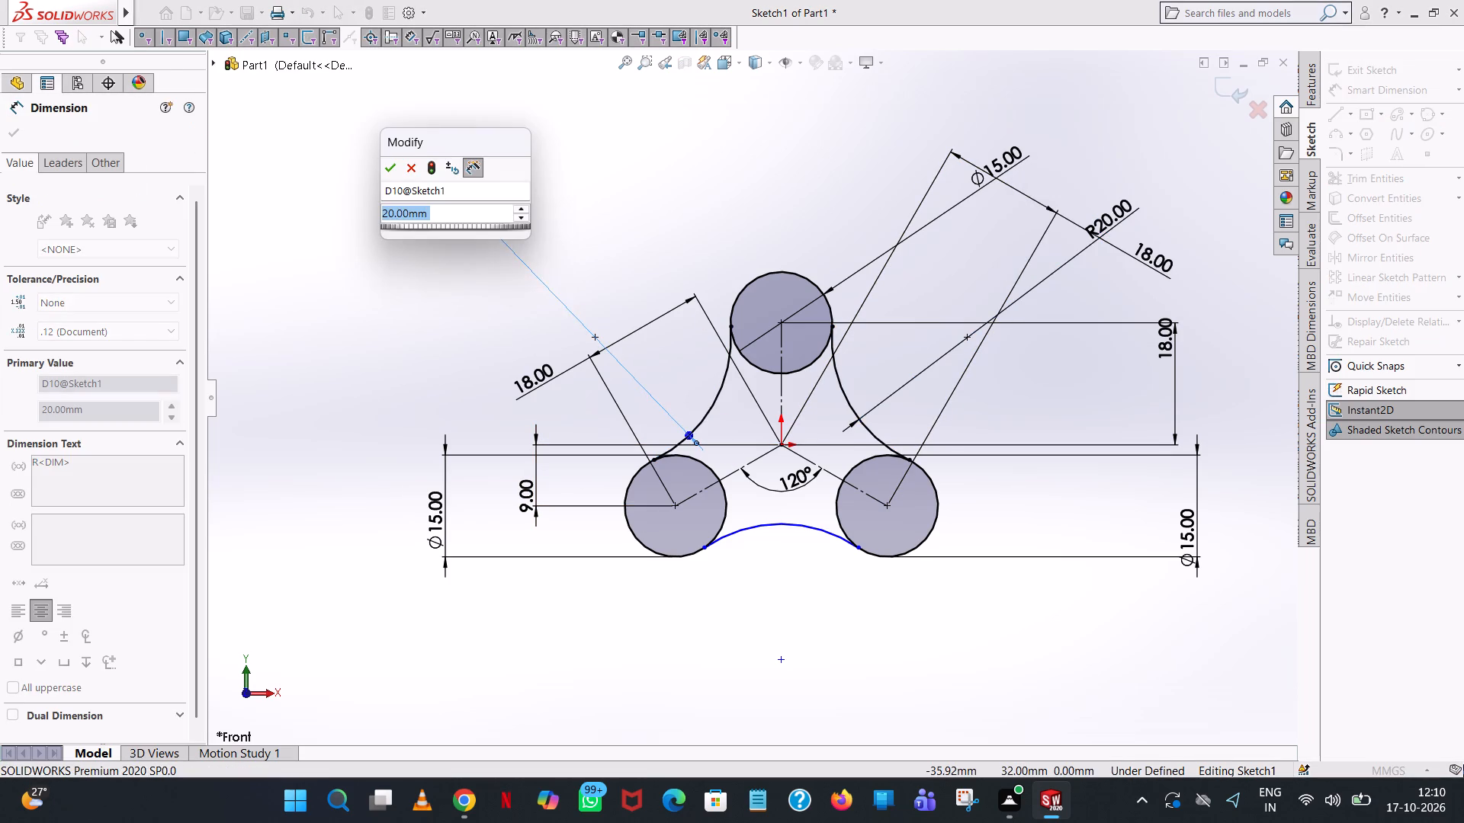
{"action": "left_click", "coordinate": [393, 165]}
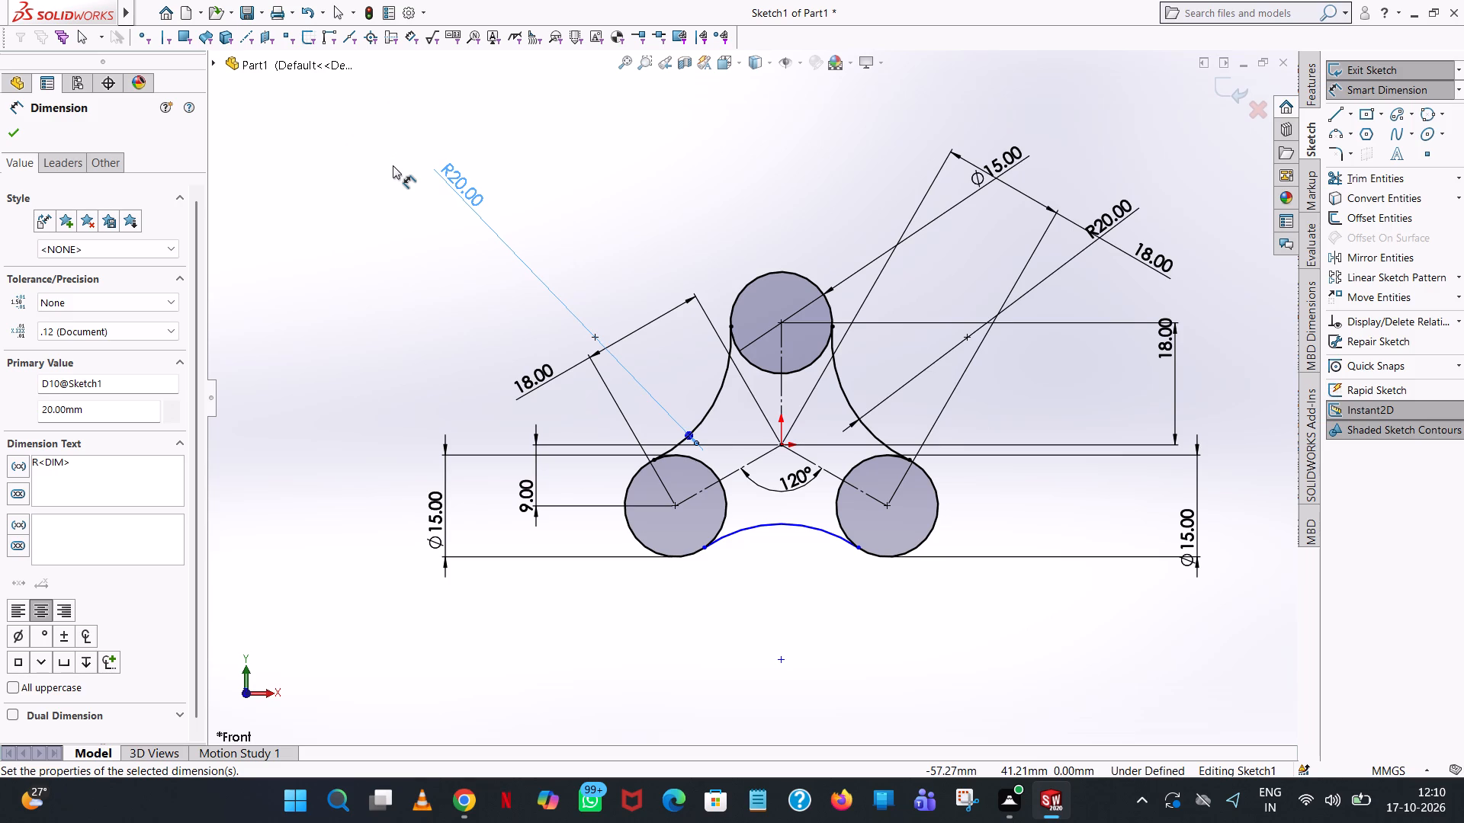
{"action": "left_click", "coordinate": [783, 155]}
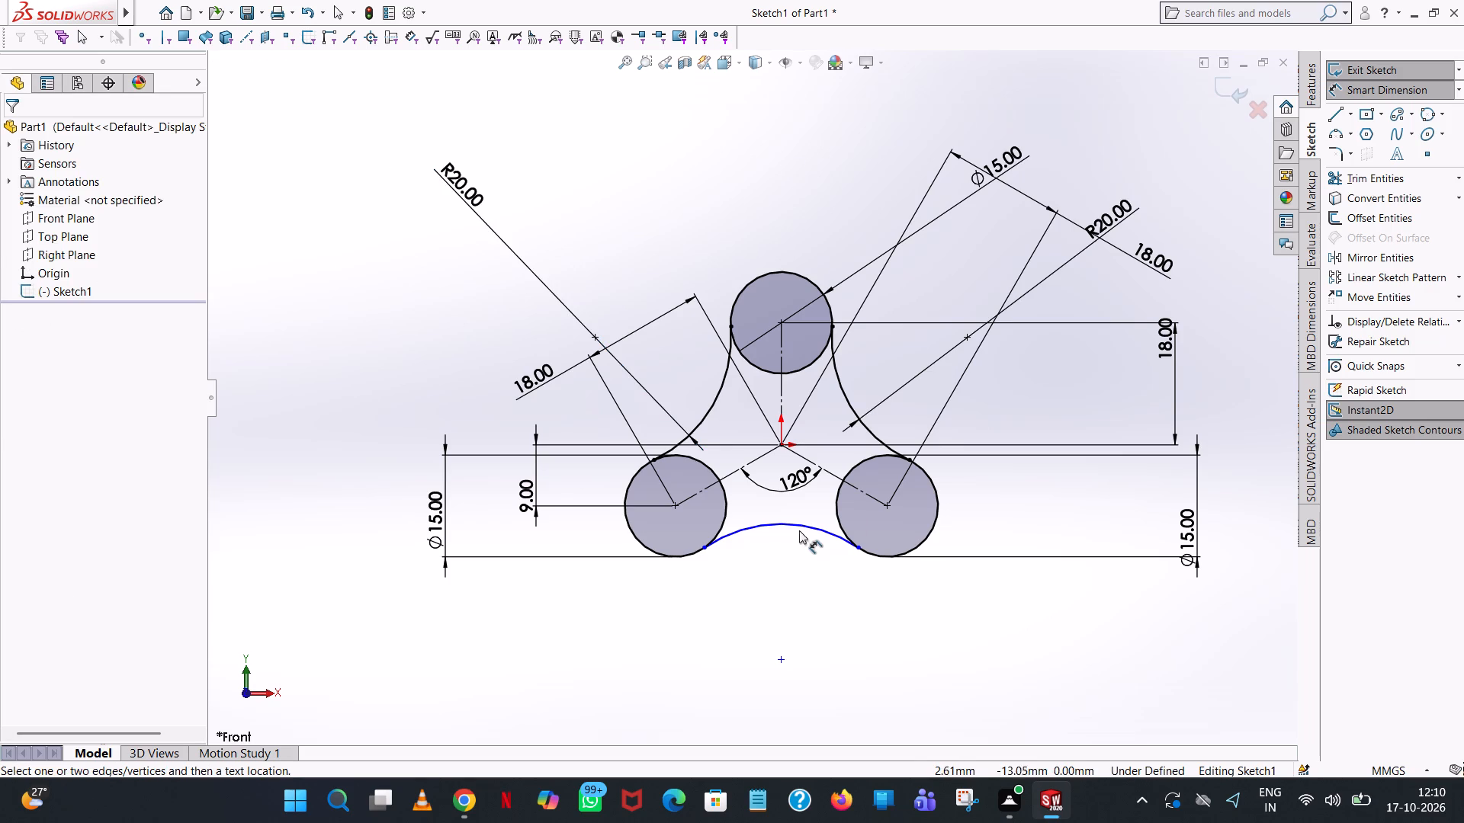
{"action": "left_click", "coordinate": [799, 529]}
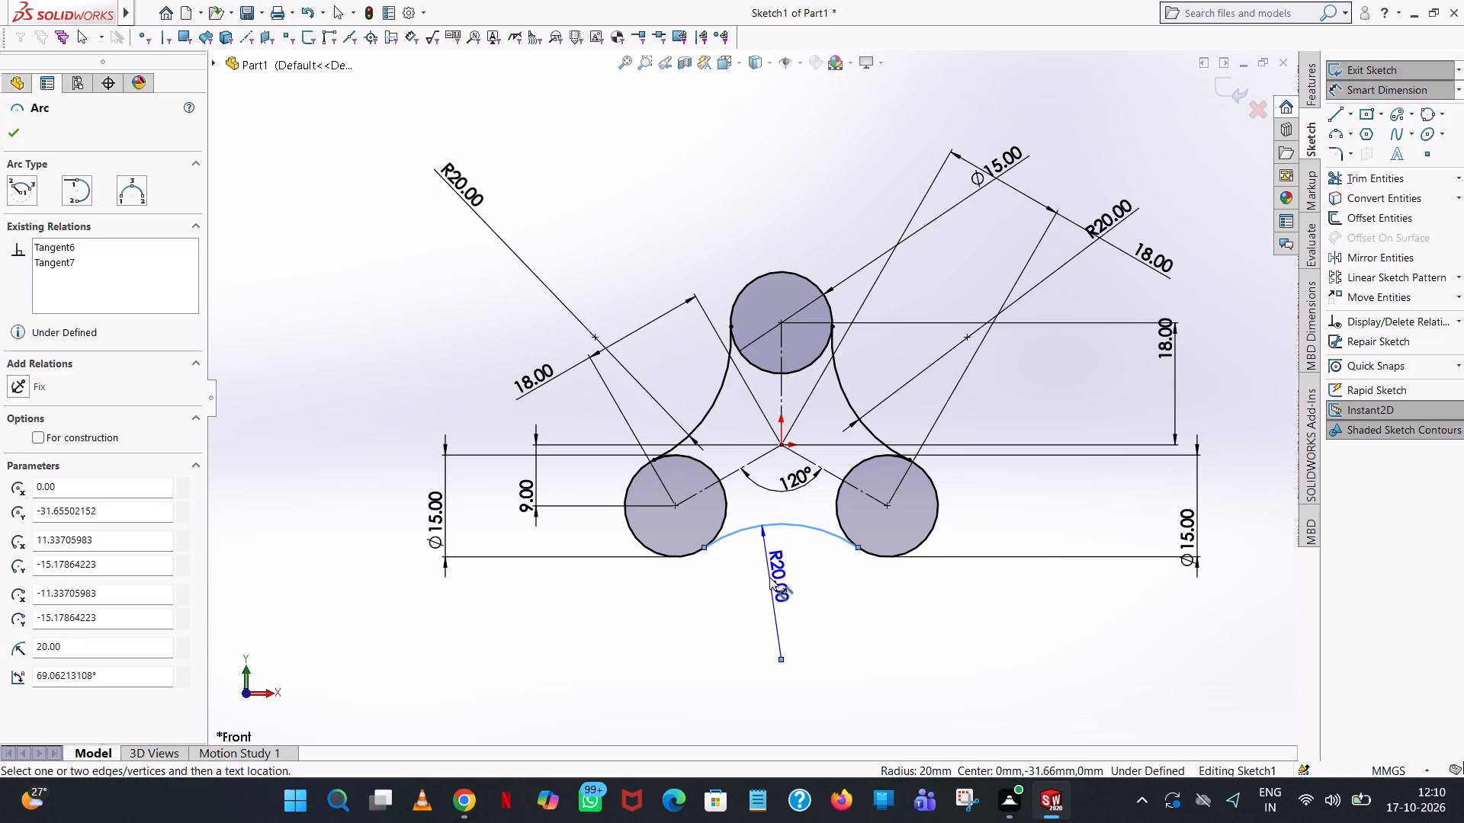
{"action": "left_click", "coordinate": [769, 577]}
{"action": "left_click", "coordinate": [711, 546]}
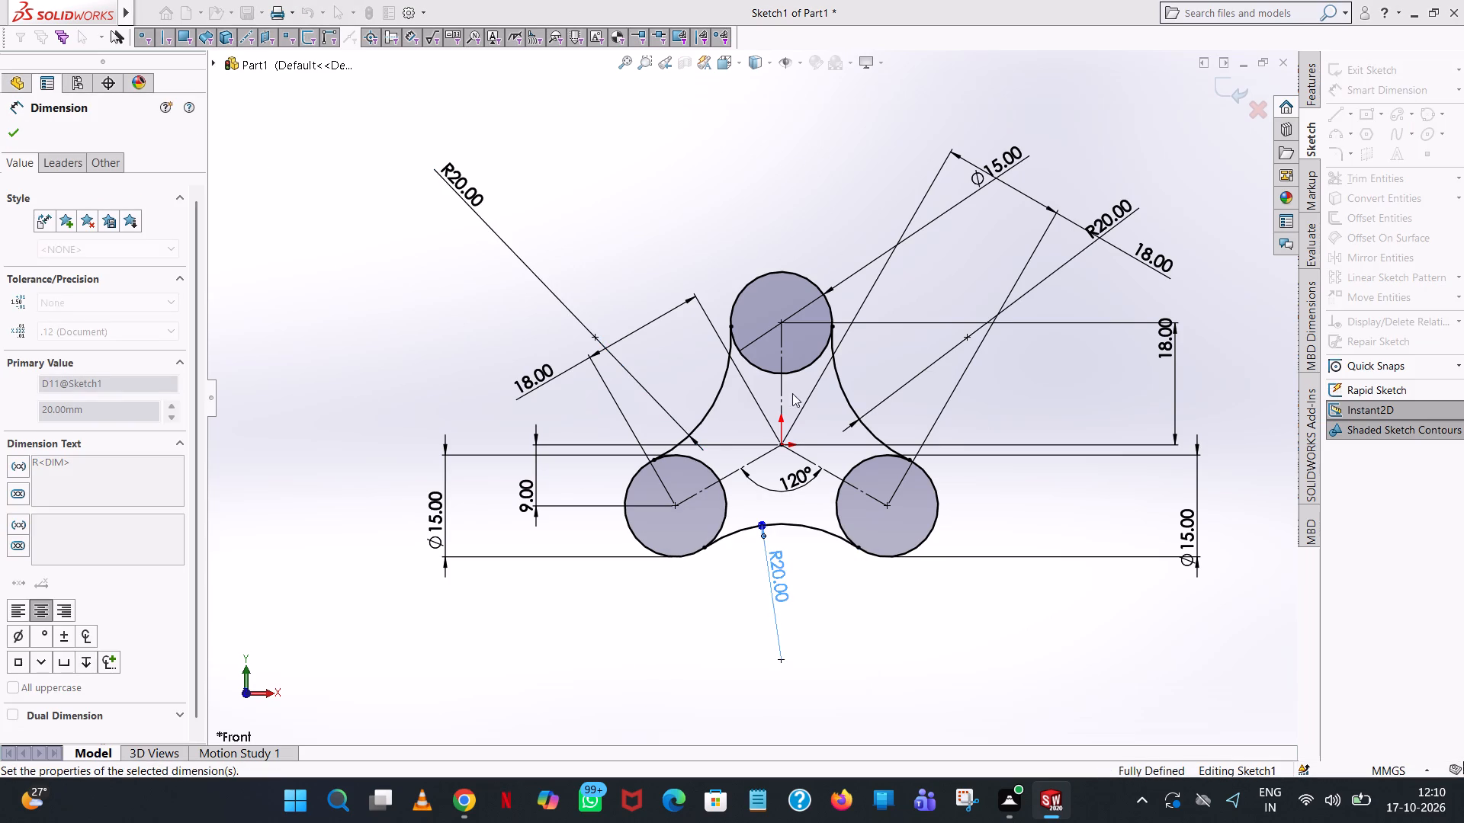
{"action": "left_click", "coordinate": [846, 166]}
Trim the inner portions of the three 15 mm circles, leaving one closed three-arm outline.
{"action": "left_click", "coordinate": [1392, 178]}
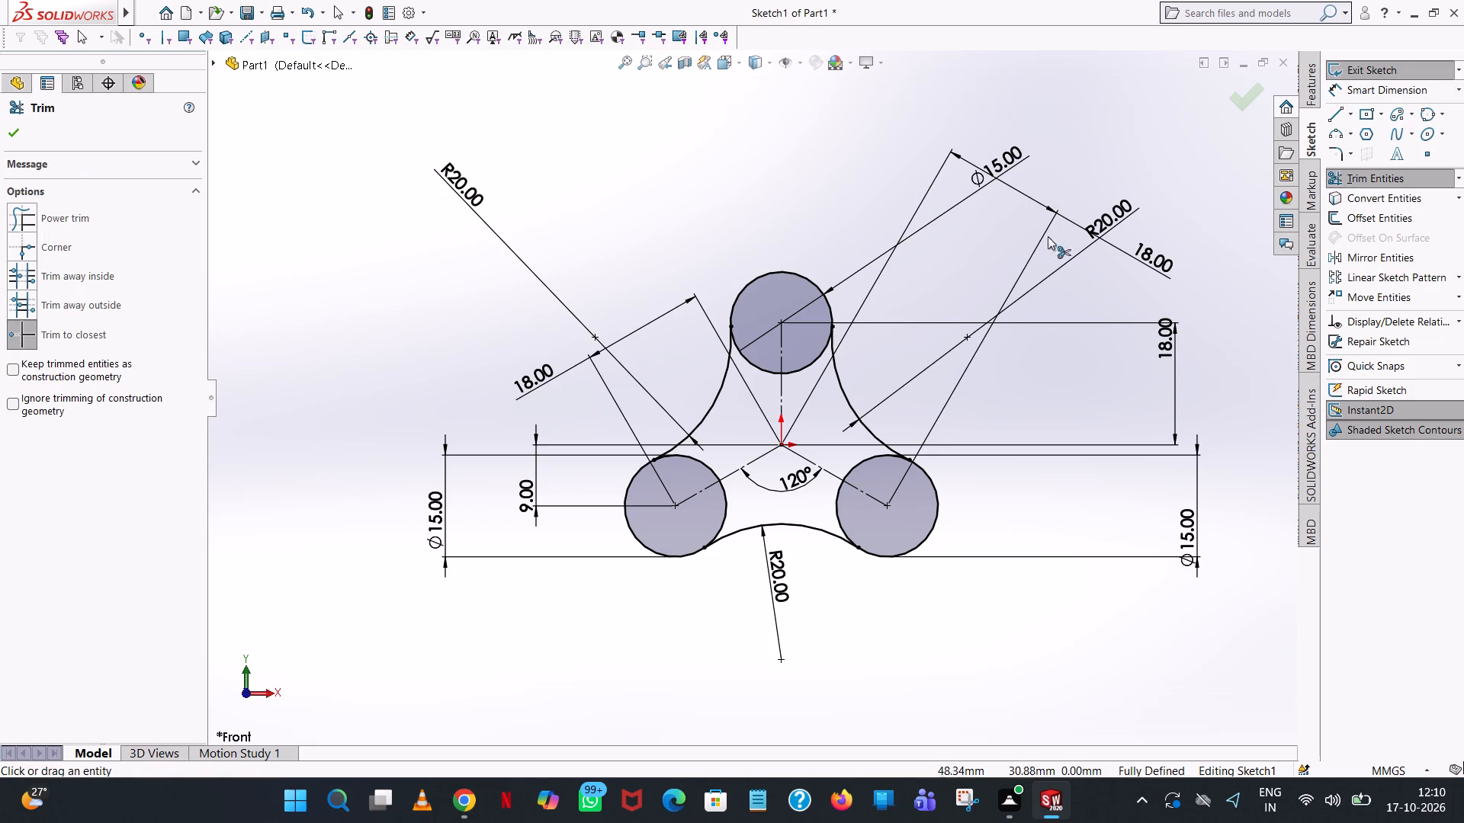
{"action": "left_click", "coordinate": [811, 366]}
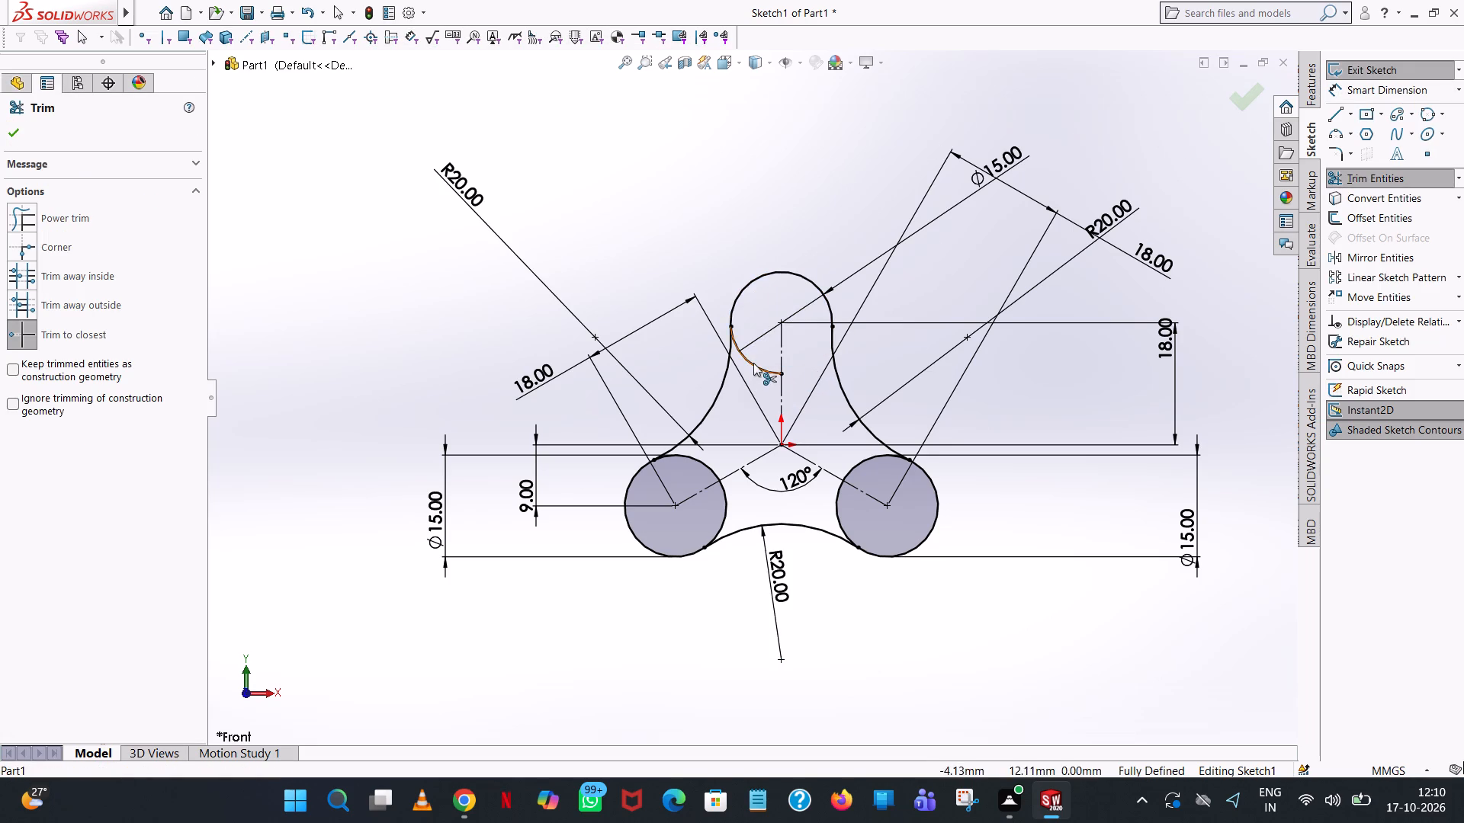
{"action": "left_click", "coordinate": [753, 363]}
{"action": "left_click", "coordinate": [695, 456]}
{"action": "left_click", "coordinate": [721, 492]}
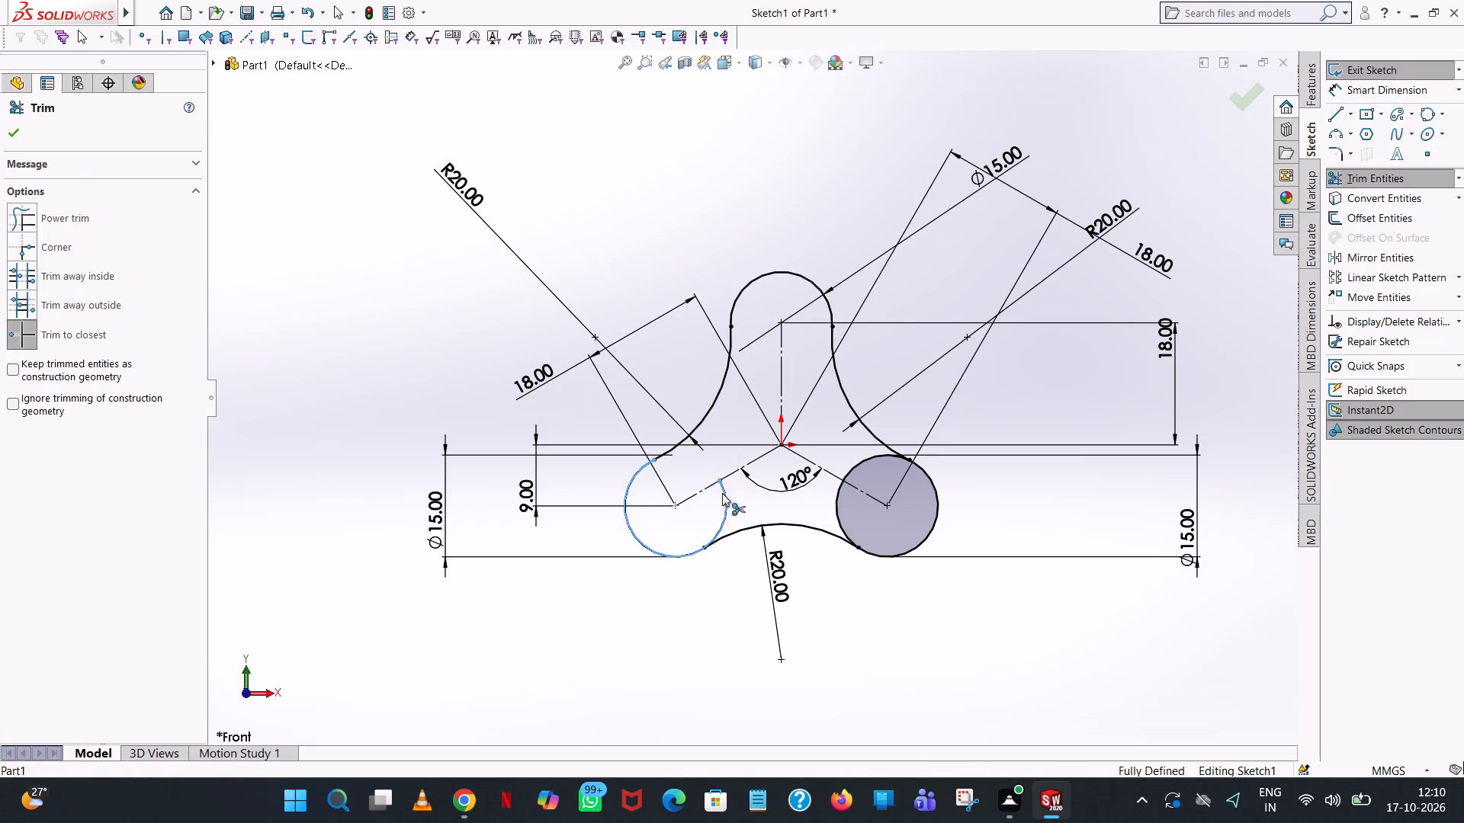
{"action": "left_click", "coordinate": [843, 489]}
{"action": "left_click", "coordinate": [868, 463]}
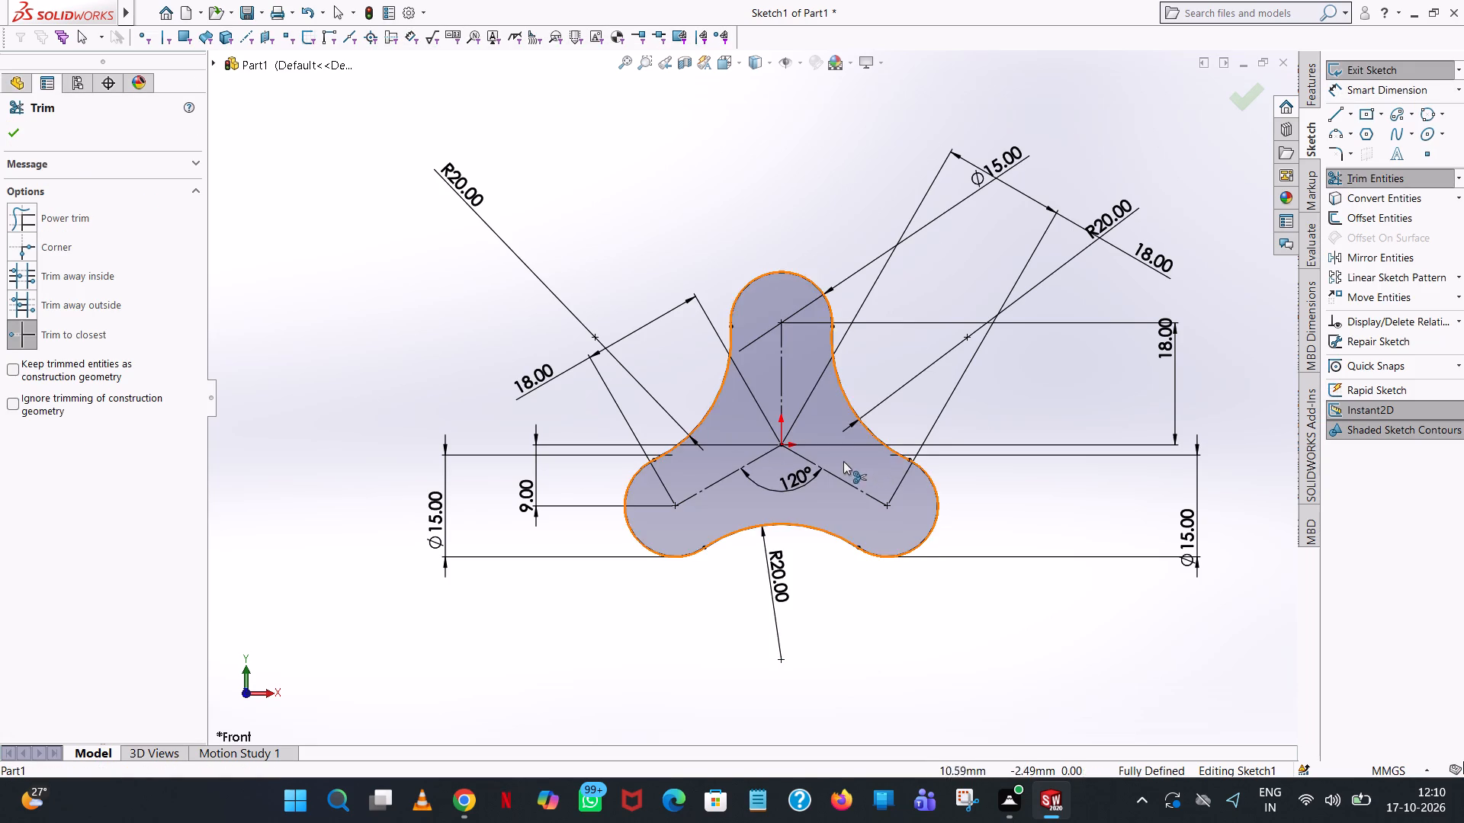
{"action": "left_click", "coordinate": [13, 142]}
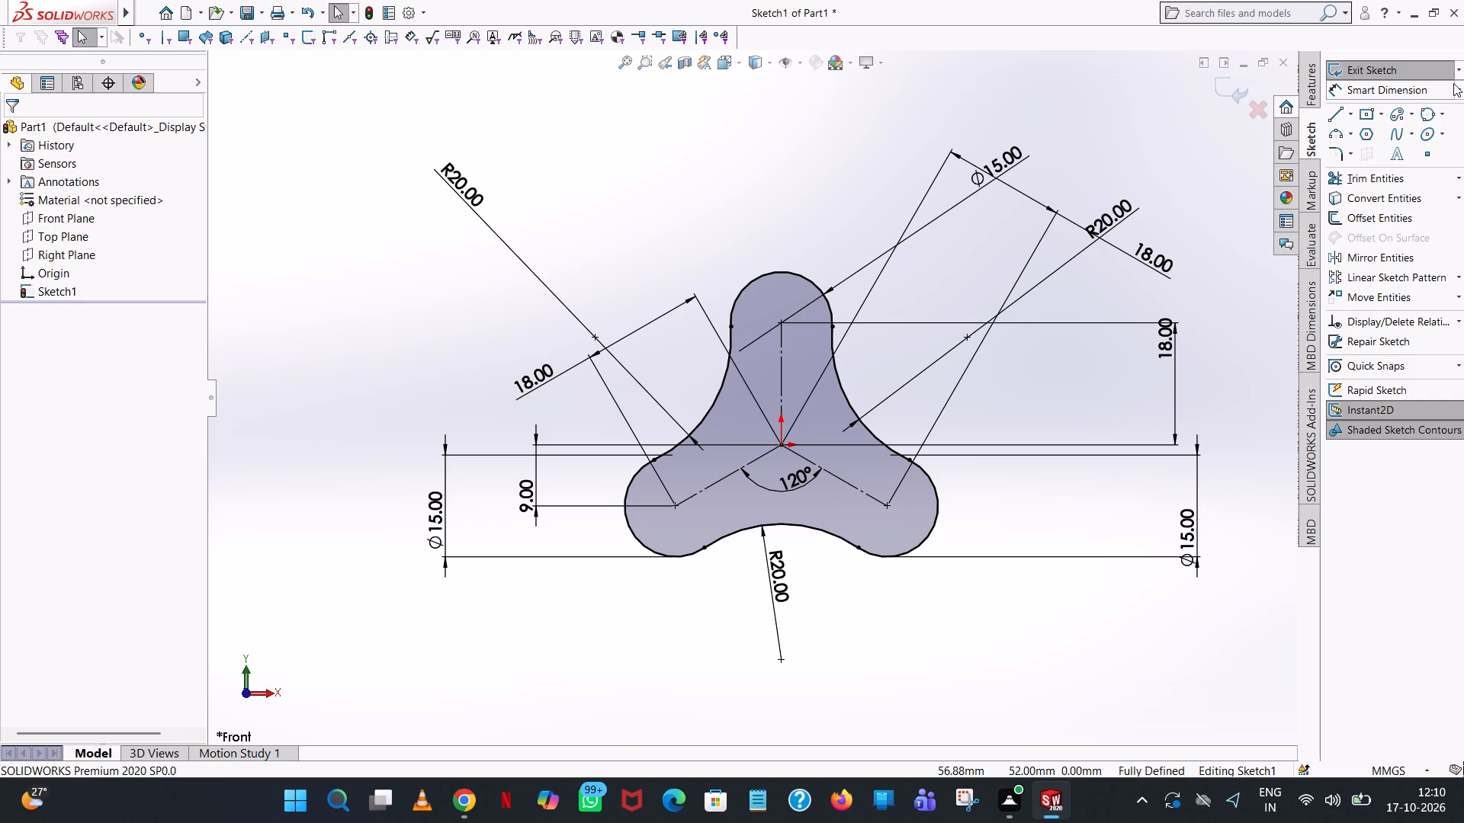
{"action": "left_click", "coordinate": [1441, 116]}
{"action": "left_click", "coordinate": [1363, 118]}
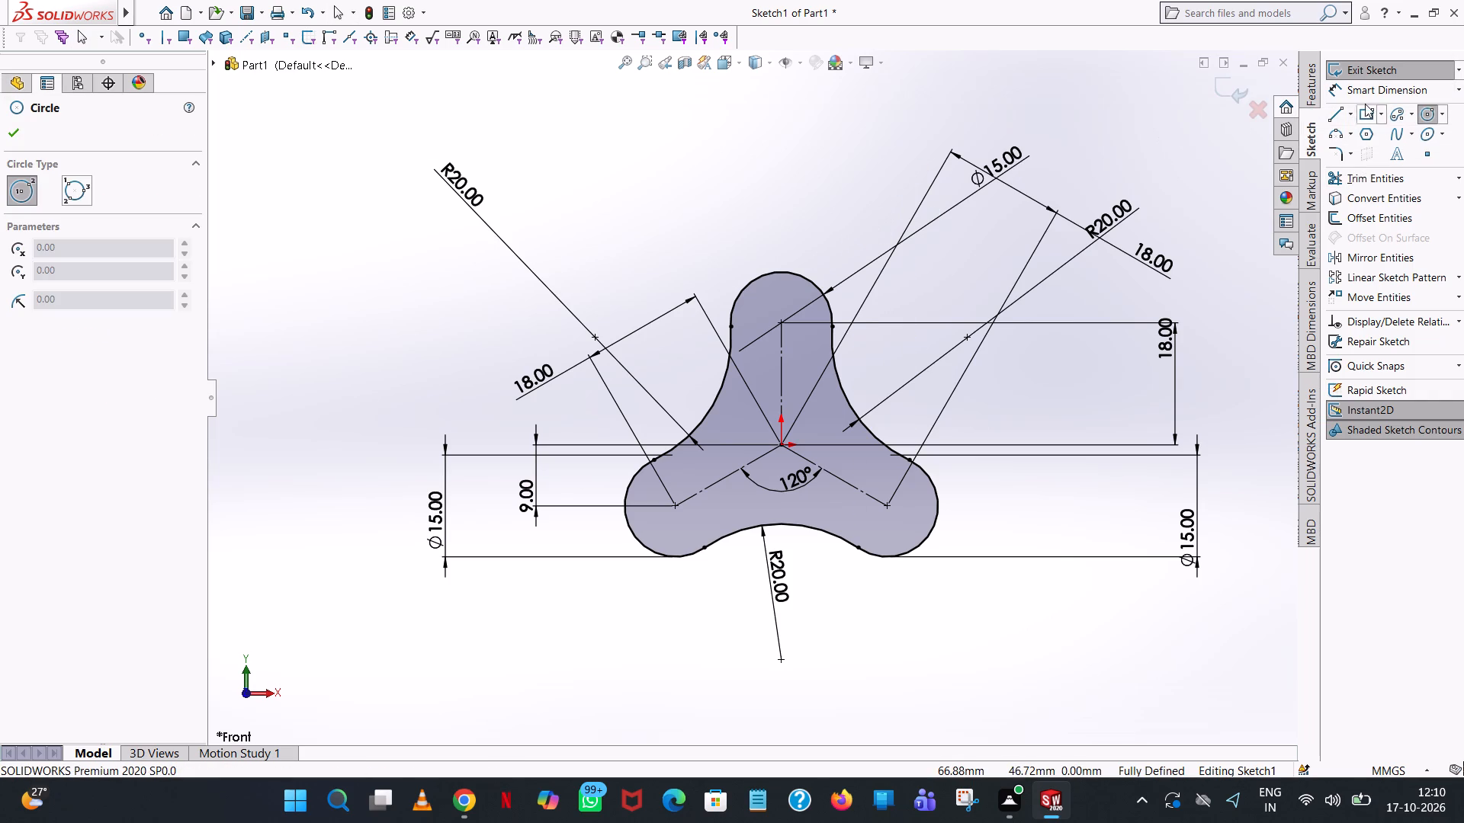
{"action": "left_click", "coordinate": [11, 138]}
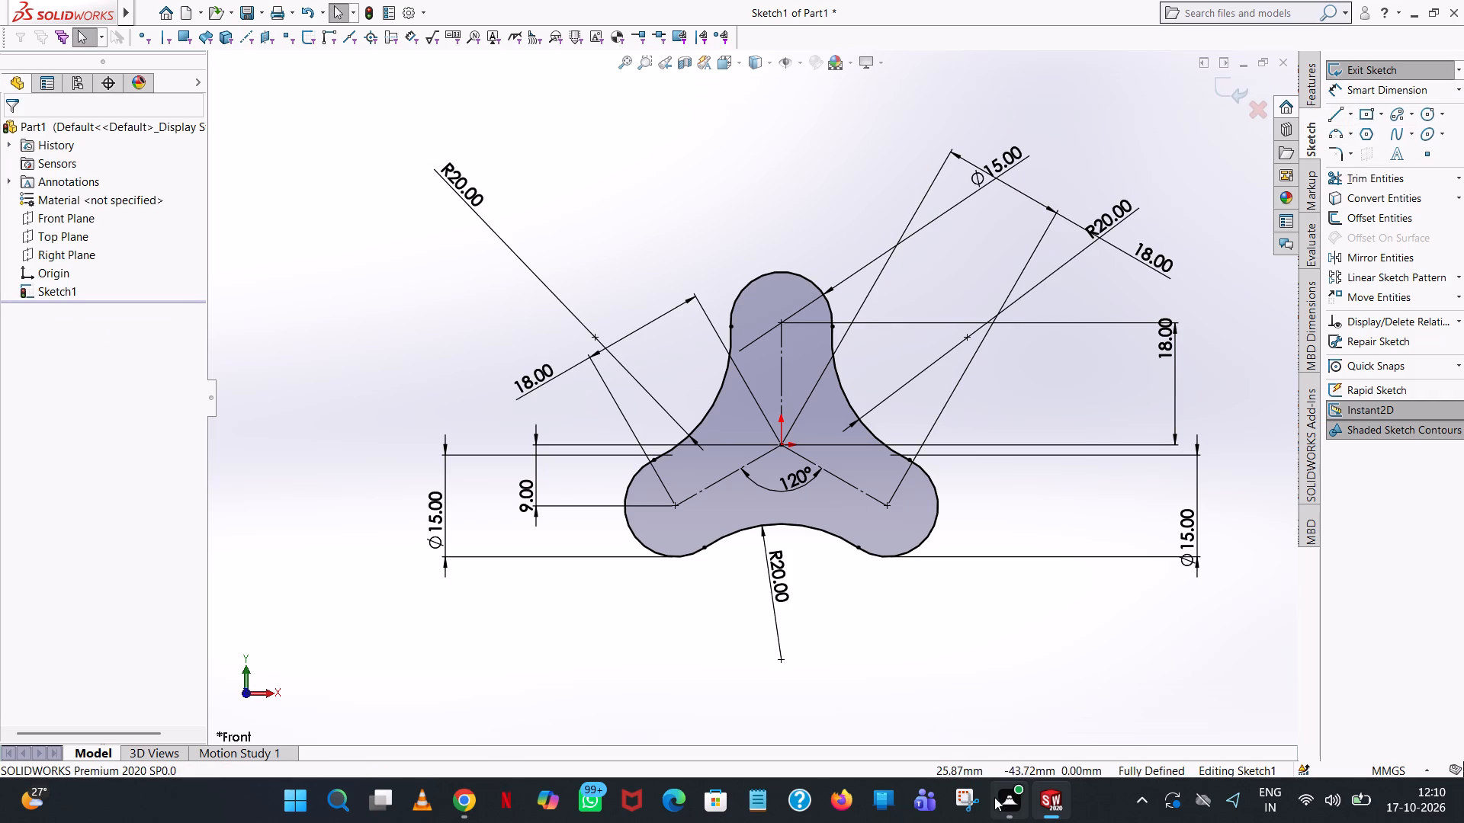
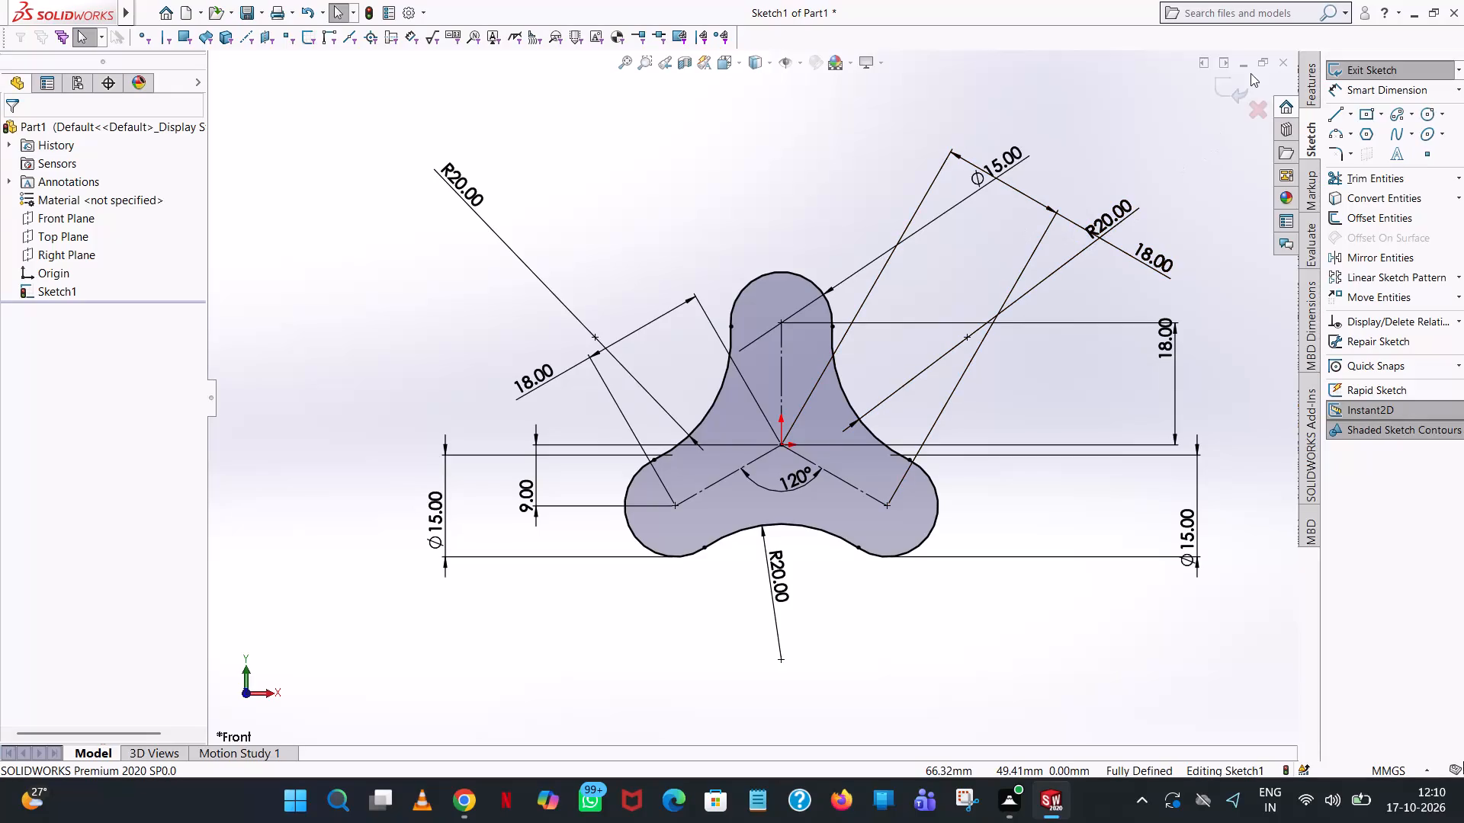
Extrude the closed three-arm profile as a boss with a blind depth of 3.5 mm.
{"action": "left_click", "coordinate": [1318, 88]}
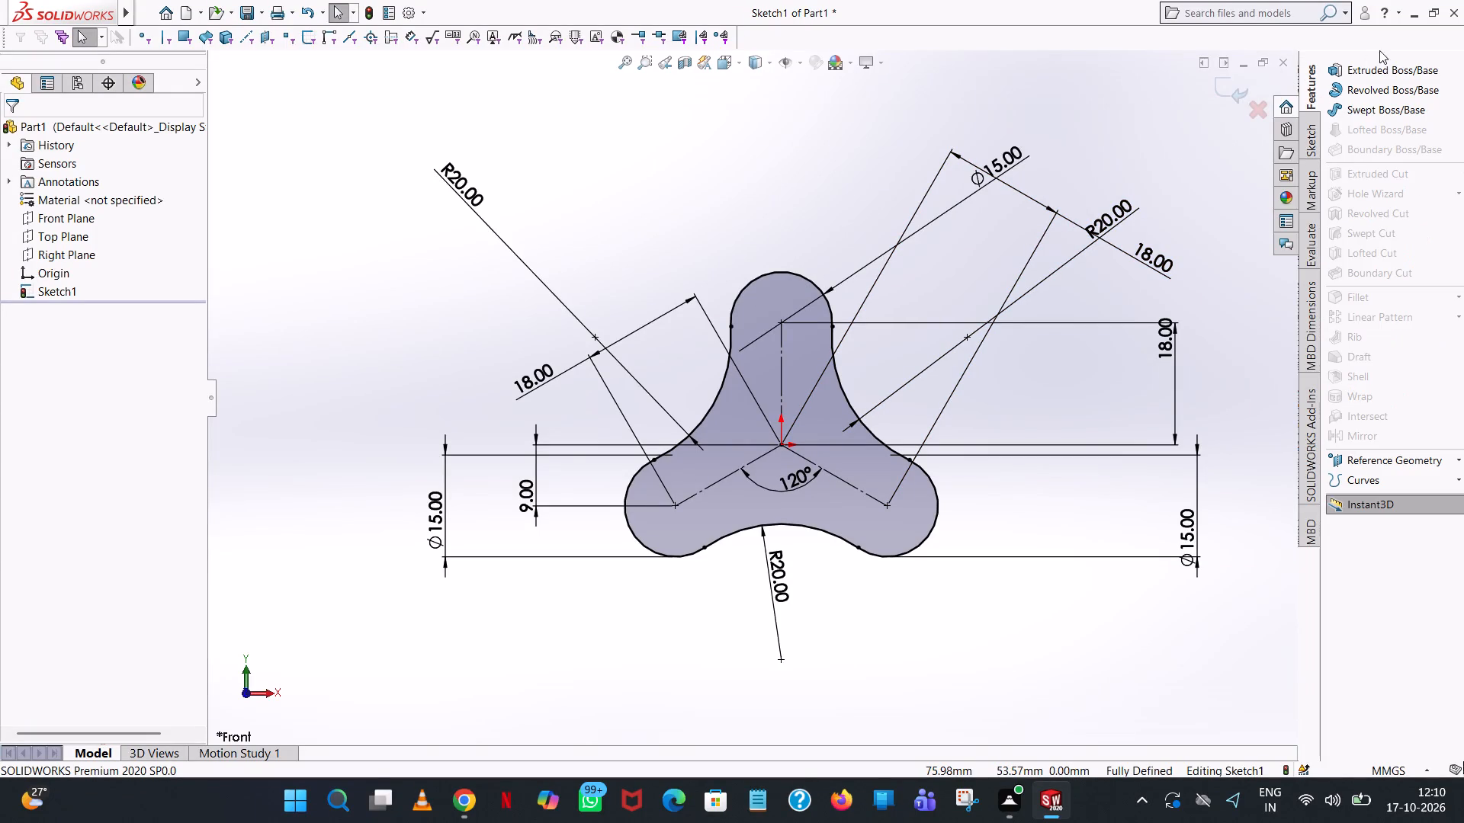
{"action": "left_click", "coordinate": [1358, 65]}
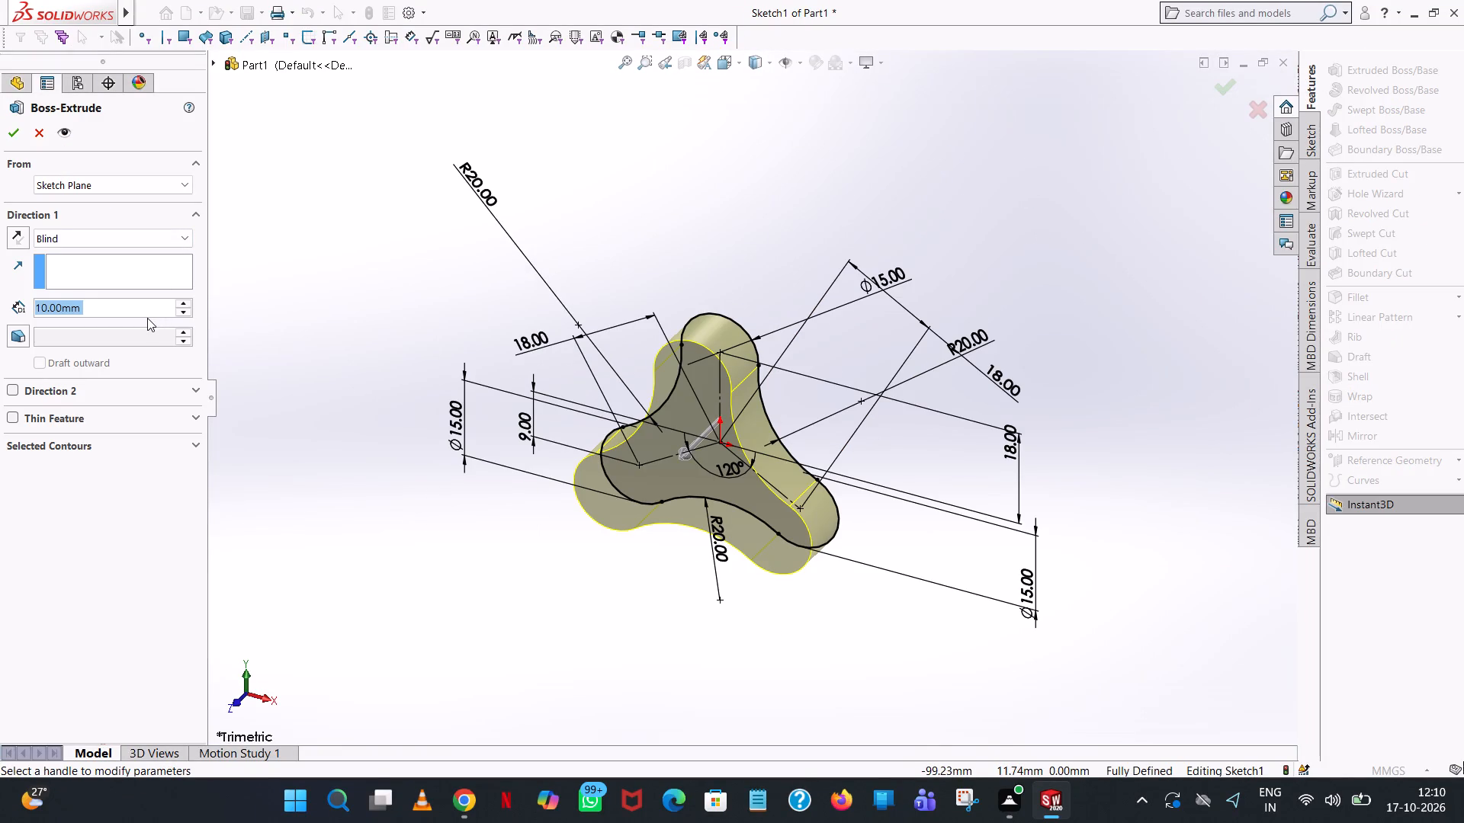
{"action": "type", "text": "3.5"}
{"action": "key", "text": "Return"}
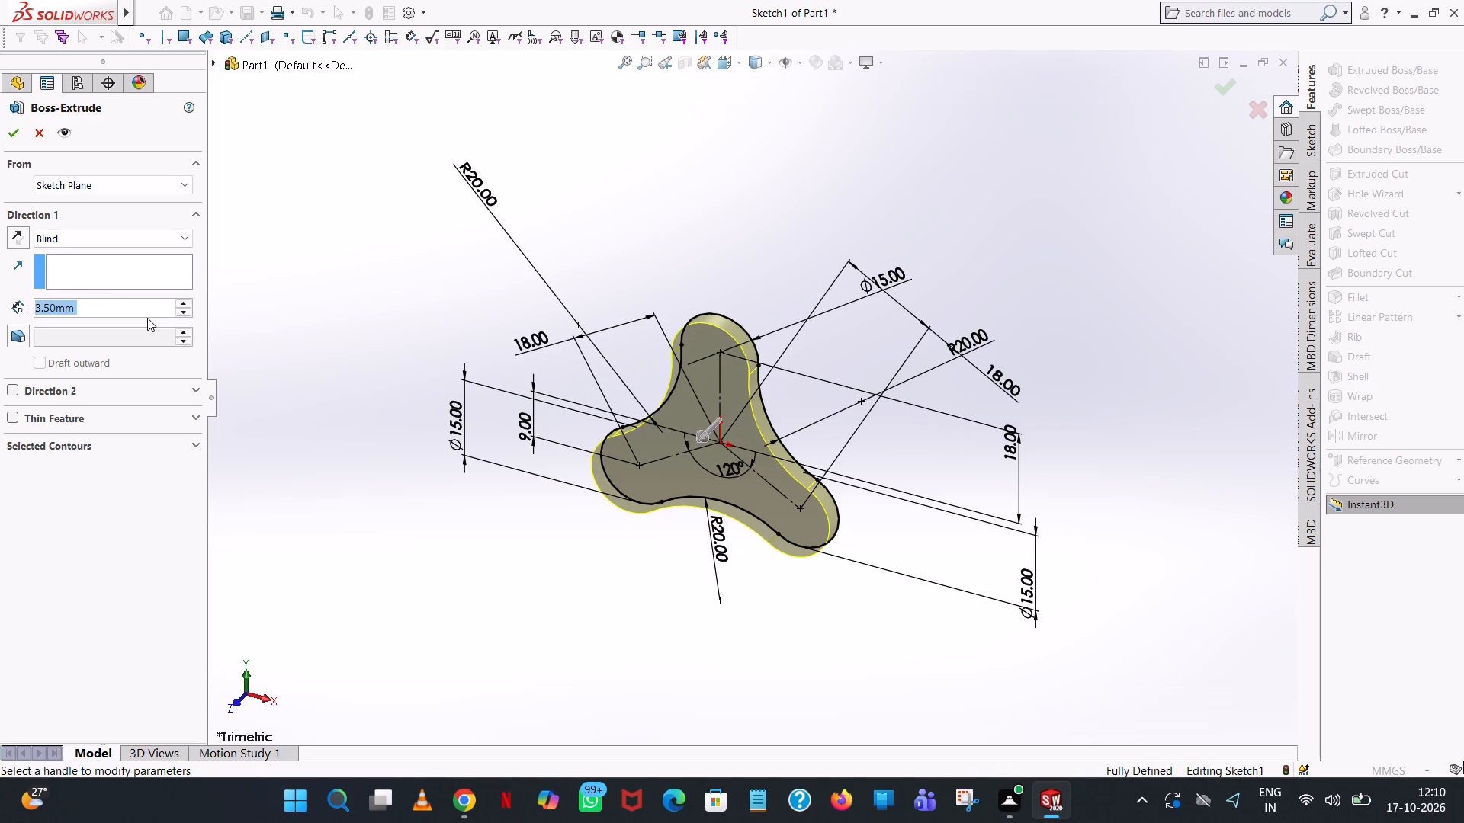
{"action": "left_click", "coordinate": [6, 129]}
{"action": "left_click", "coordinate": [727, 172]}
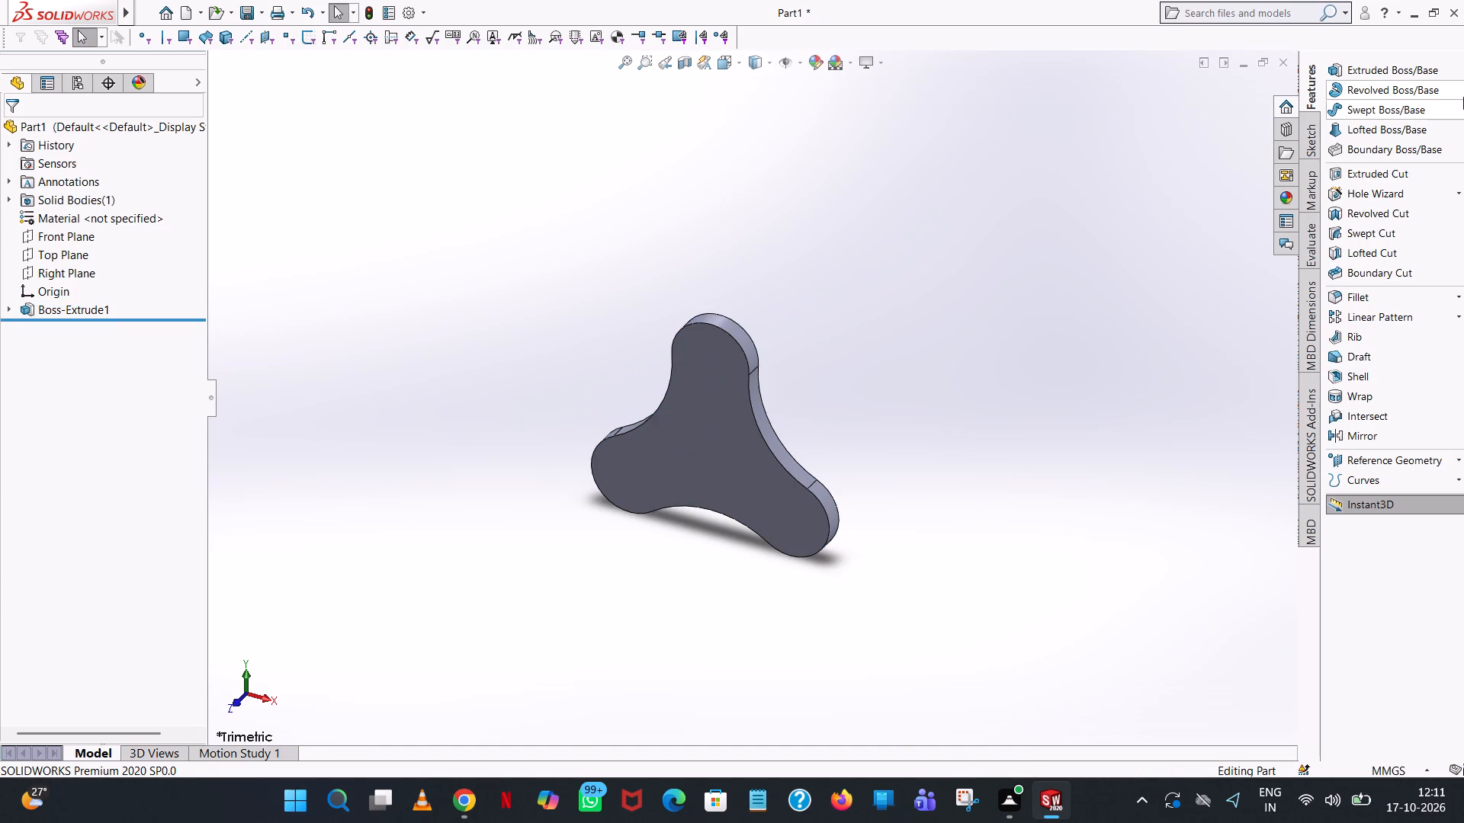
Start an extruded cut sketch on the plate's front face and draw a 4.5 mm radius circle concentric with the upper arm's rounded end.
{"action": "left_click", "coordinate": [1389, 179]}
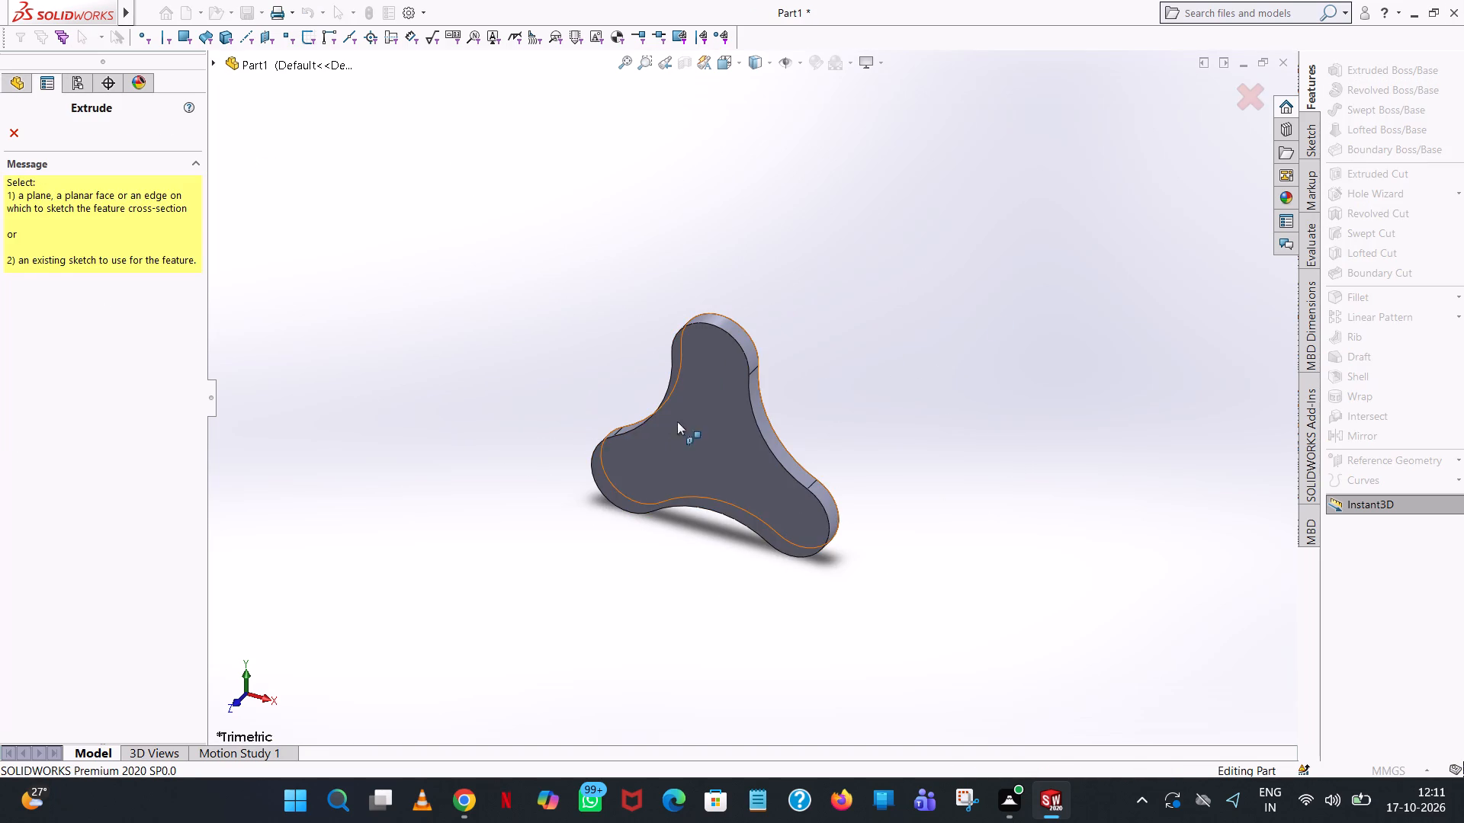
{"action": "left_click", "coordinate": [700, 415]}
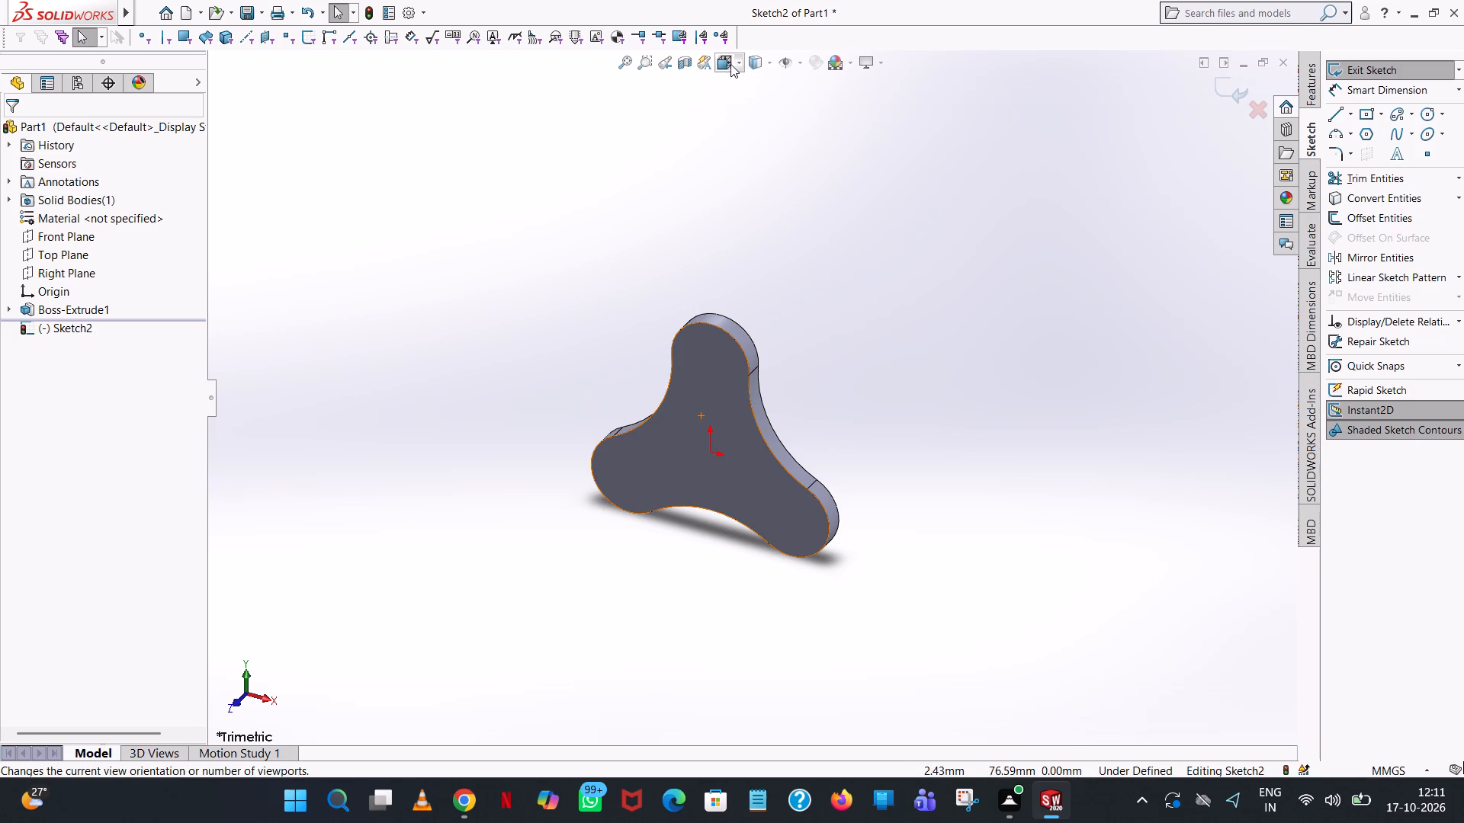
{"action": "left_click", "coordinate": [735, 62]}
{"action": "left_click", "coordinate": [807, 145]}
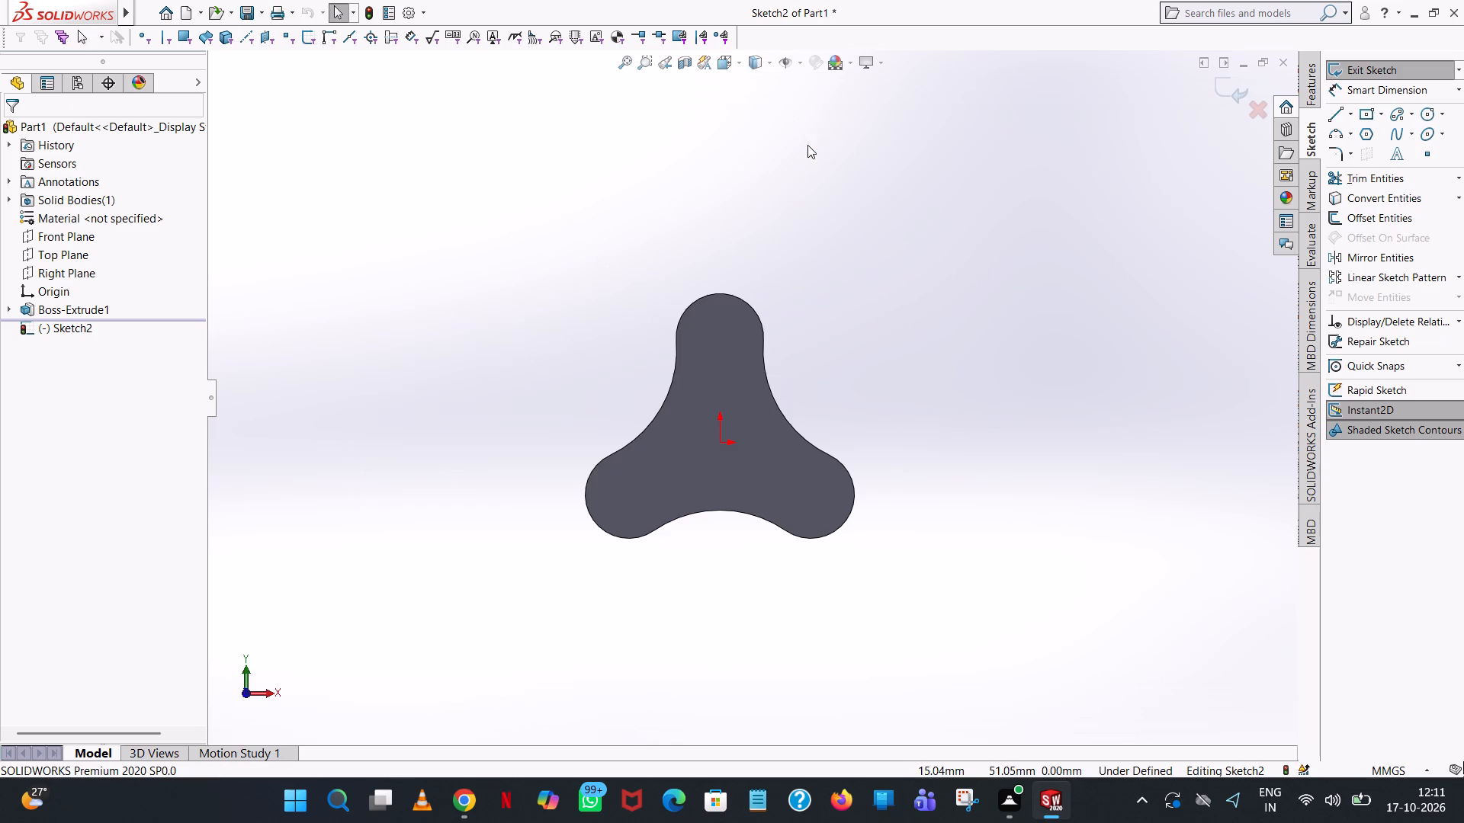
{"action": "left_click", "coordinate": [1424, 109]}
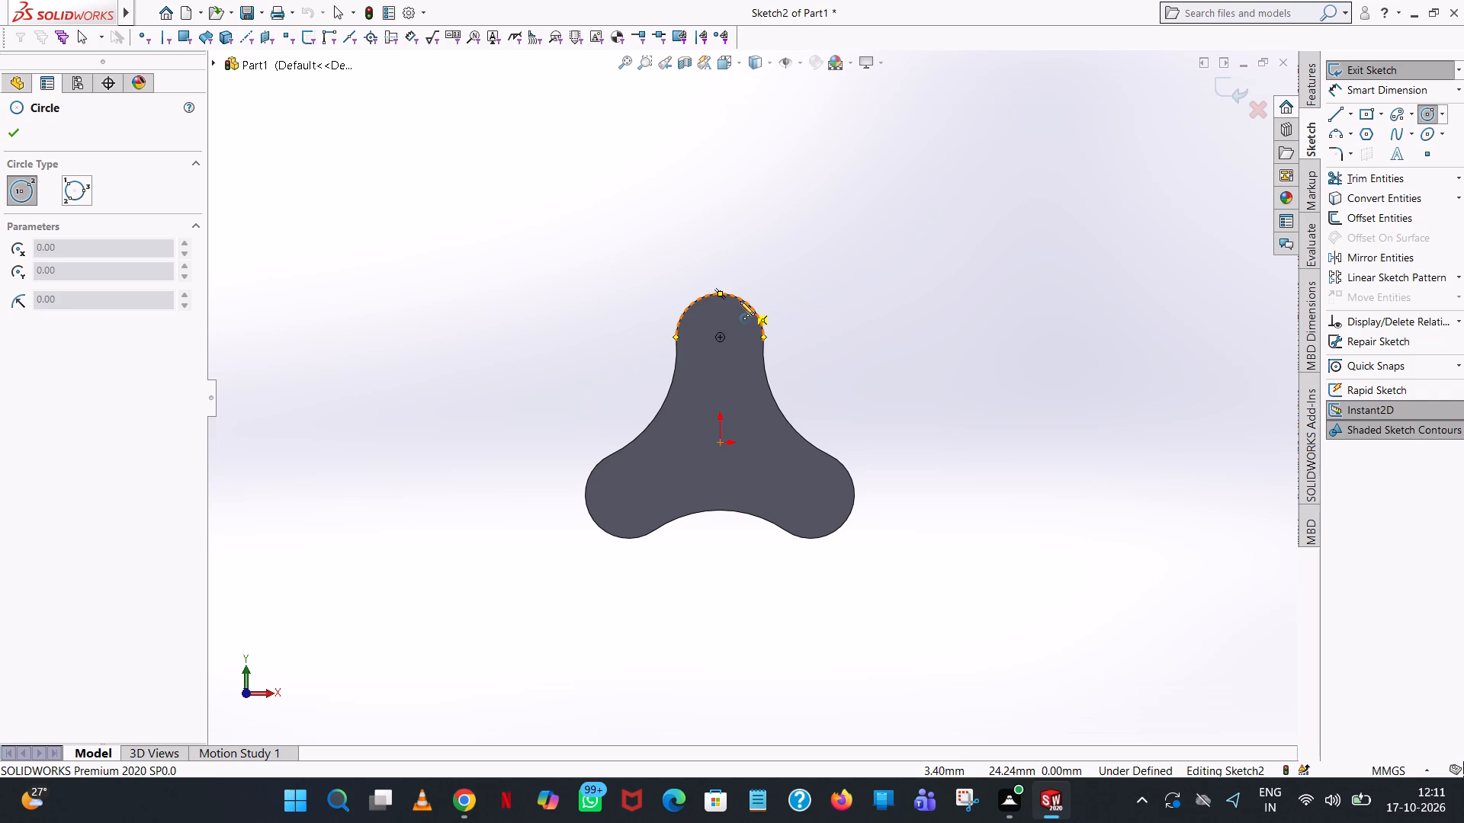
{"action": "scroll", "coordinate": [724, 319], "scroll_direction": "down", "scroll_amount": 5}
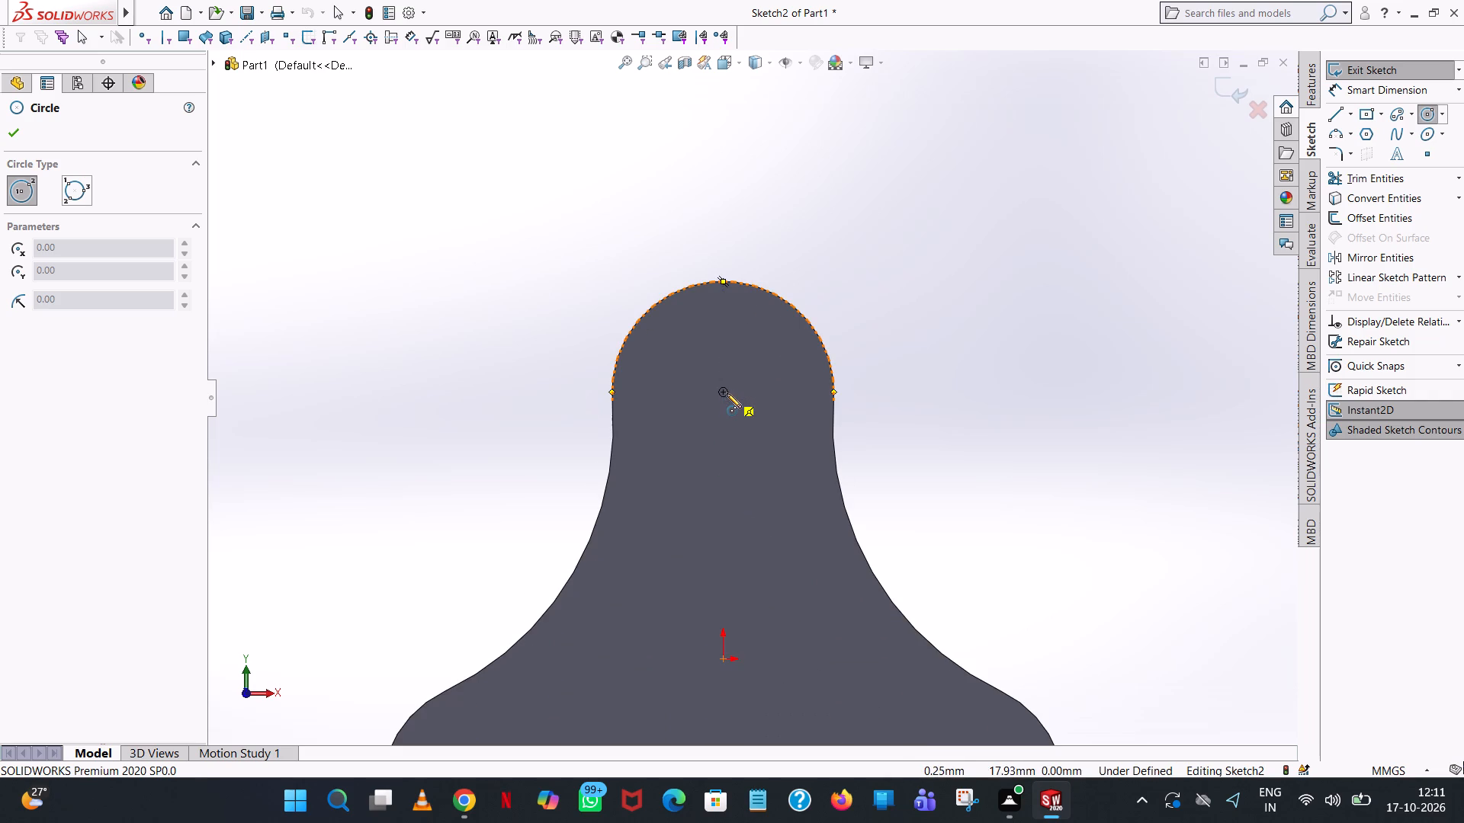
{"action": "left_click", "coordinate": [724, 393]}
{"action": "left_click", "coordinate": [746, 326]}
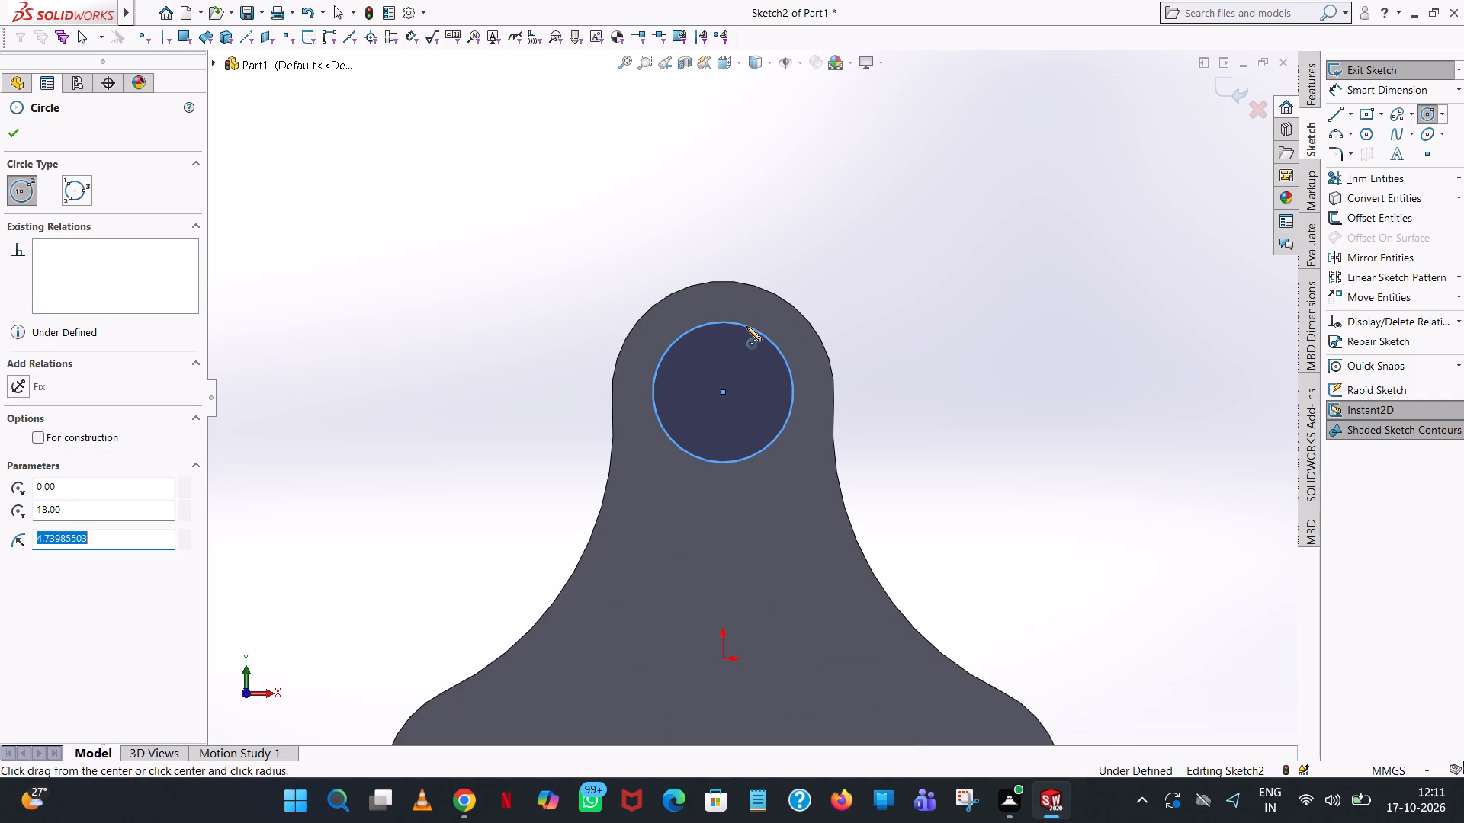
{"action": "key", "text": "8"}
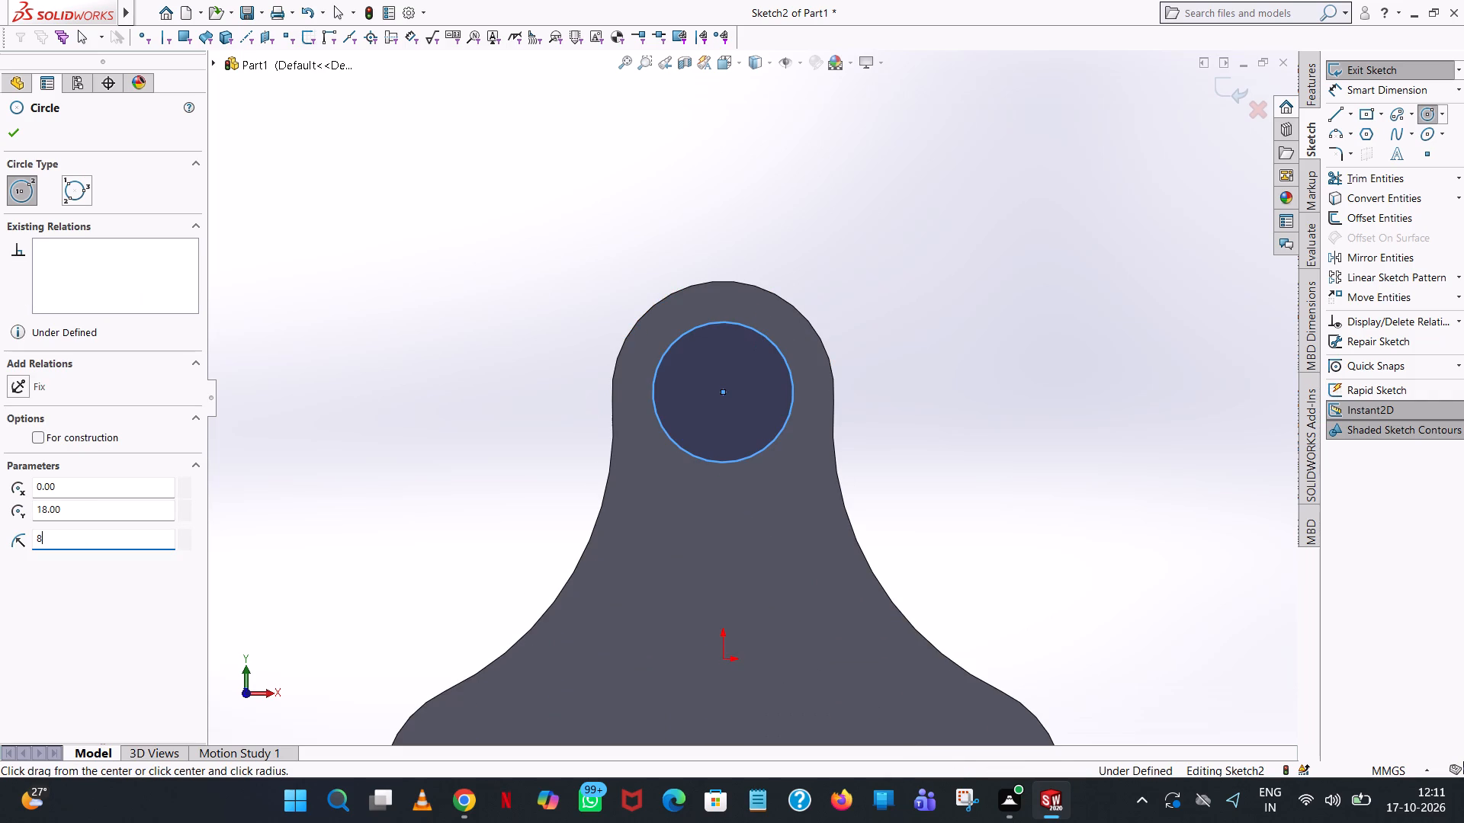
{"action": "key", "text": "BackSpace"}
{"action": "type", "text": "9/2"}
{"action": "key", "text": "Return"}
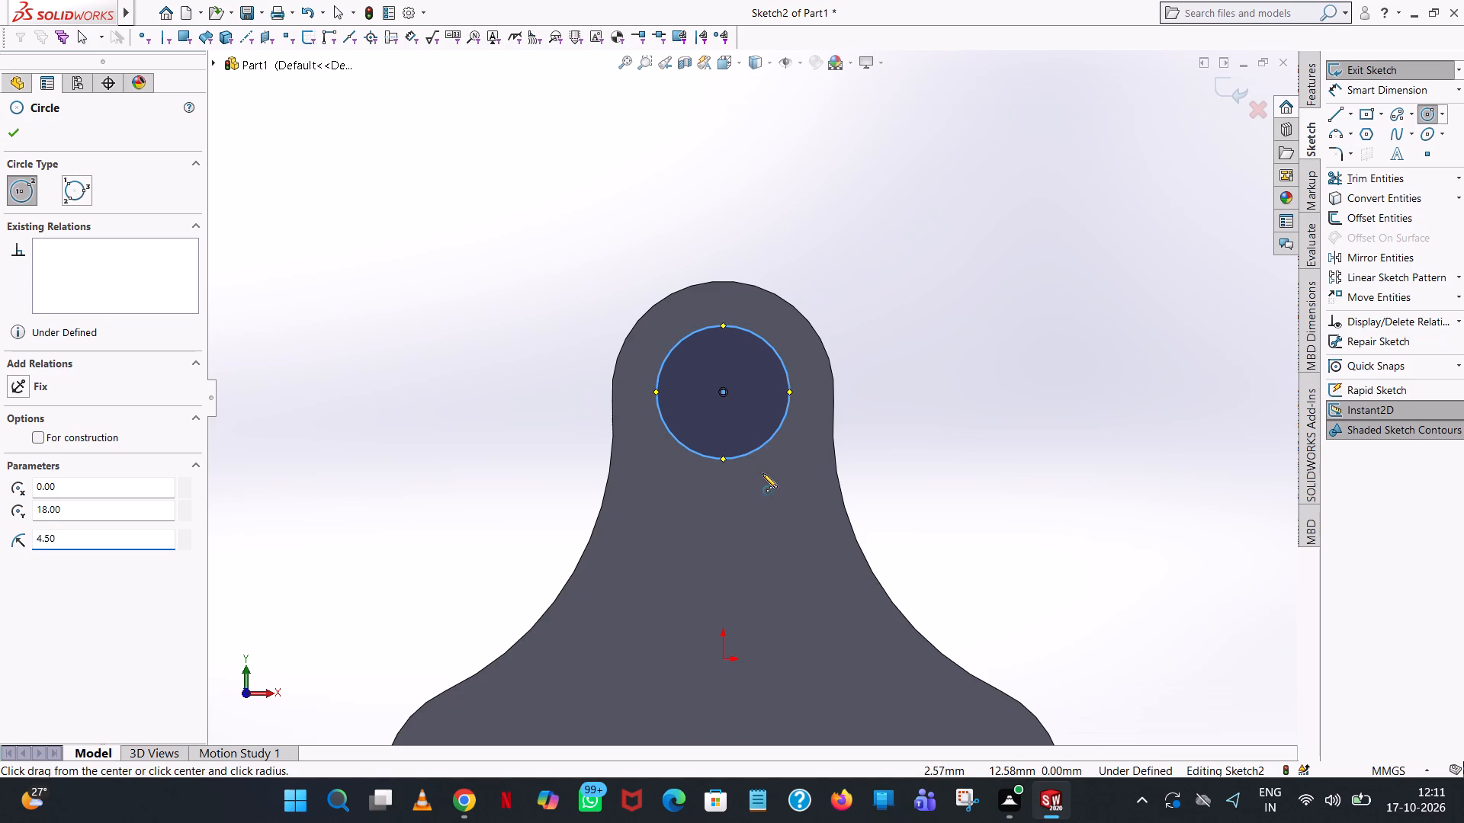
Sketch a 4.5 mm radius circle concentric with the rounded end of each of the two lower arms.
{"action": "scroll", "coordinate": [762, 474], "scroll_direction": "up", "scroll_amount": 5}
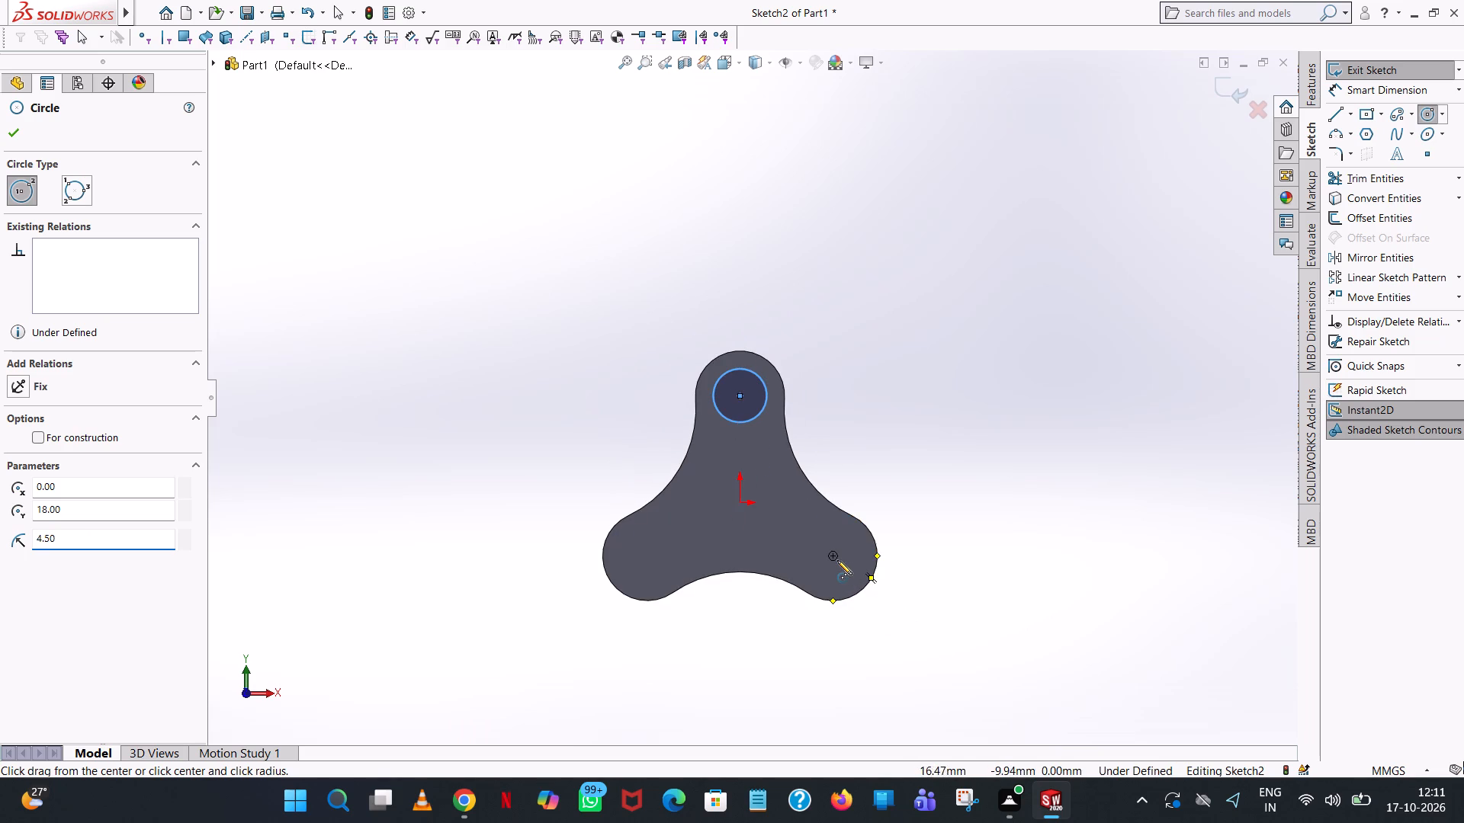
{"action": "left_click", "coordinate": [835, 556]}
{"action": "left_click", "coordinate": [852, 543]}
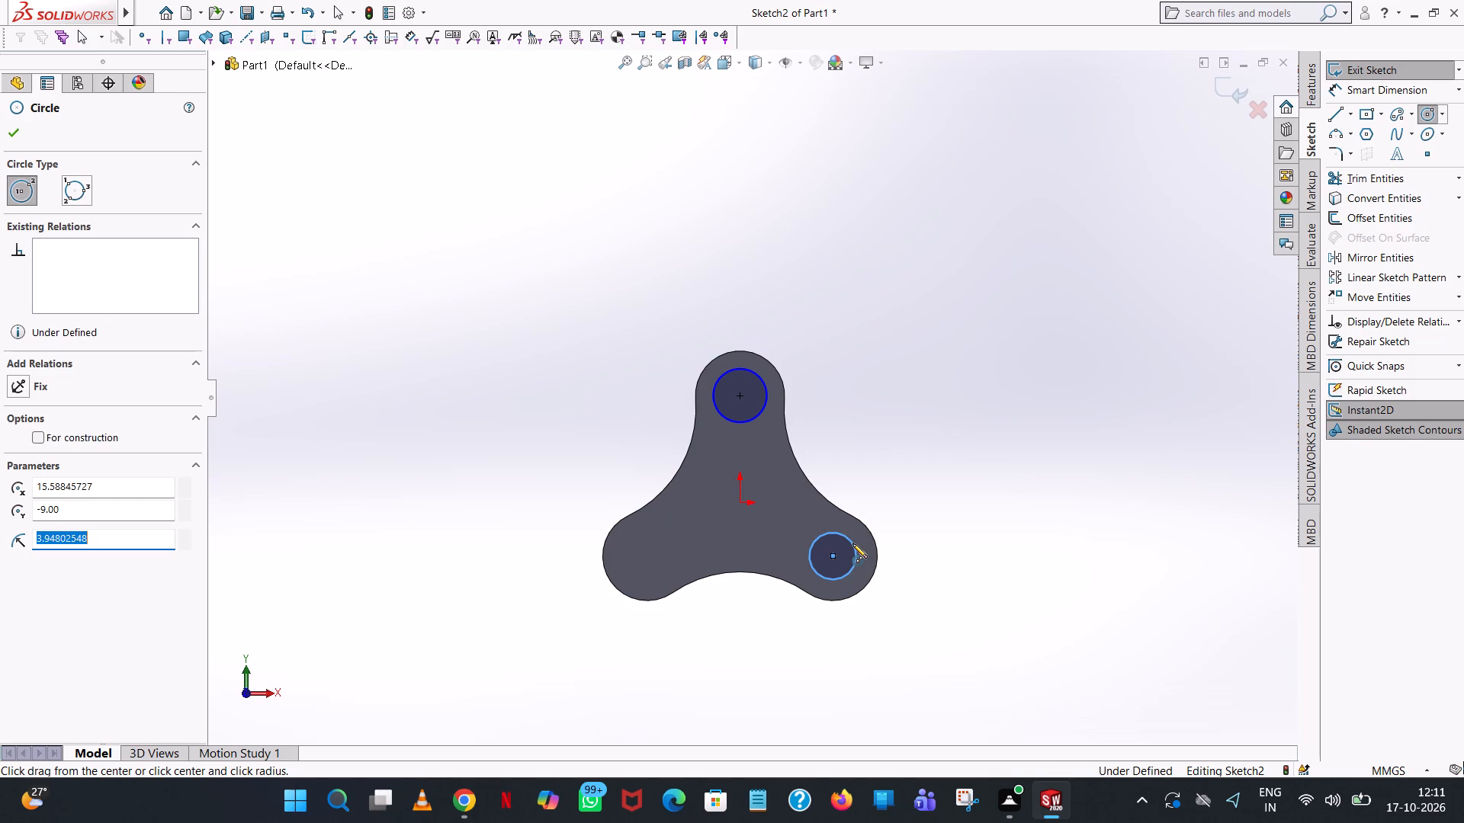
{"action": "type", "text": "4.5"}
{"action": "key", "text": "Return"}
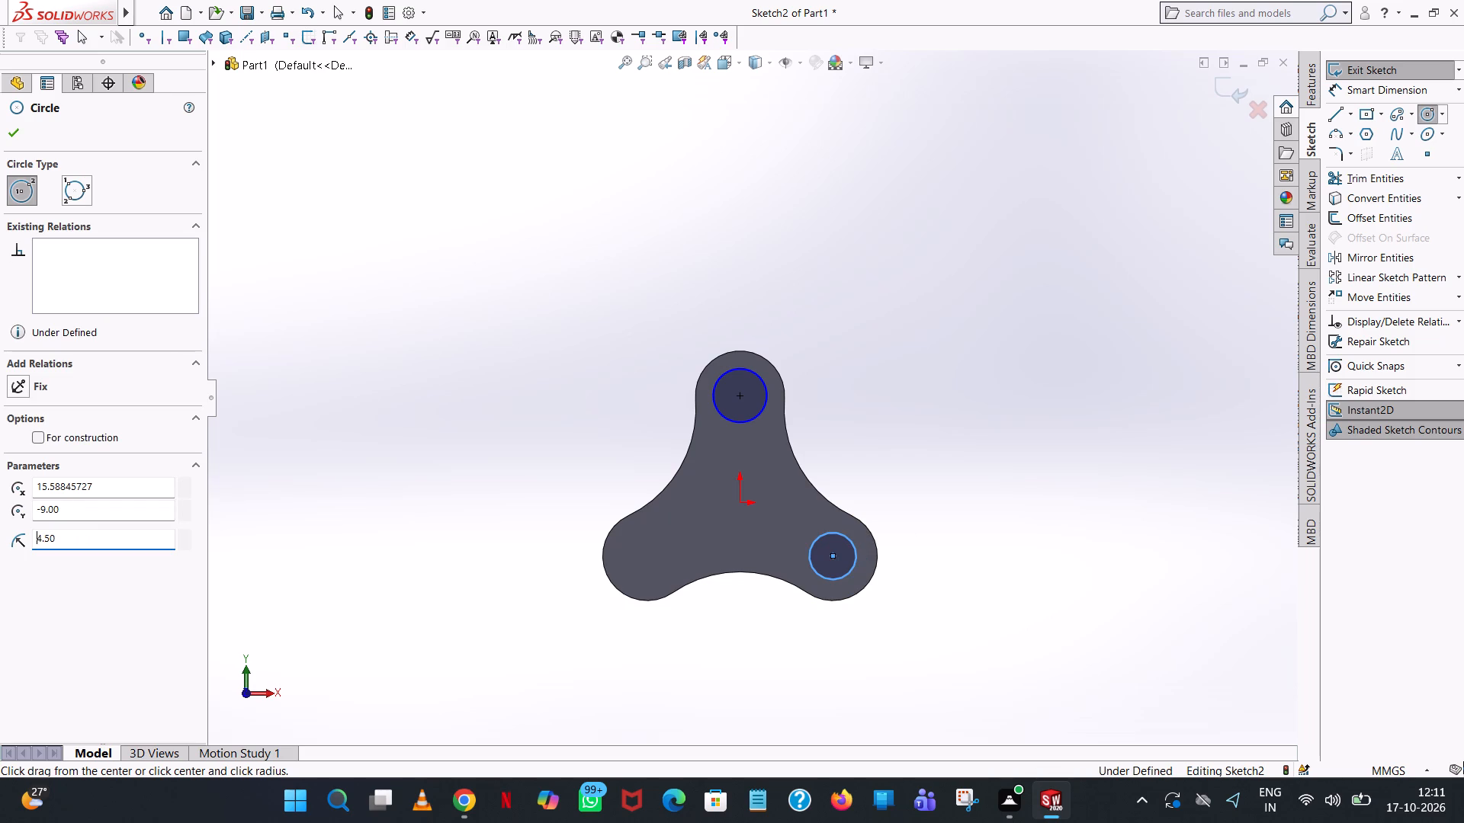
{"action": "scroll", "coordinate": [699, 616], "scroll_direction": "down", "scroll_amount": 5}
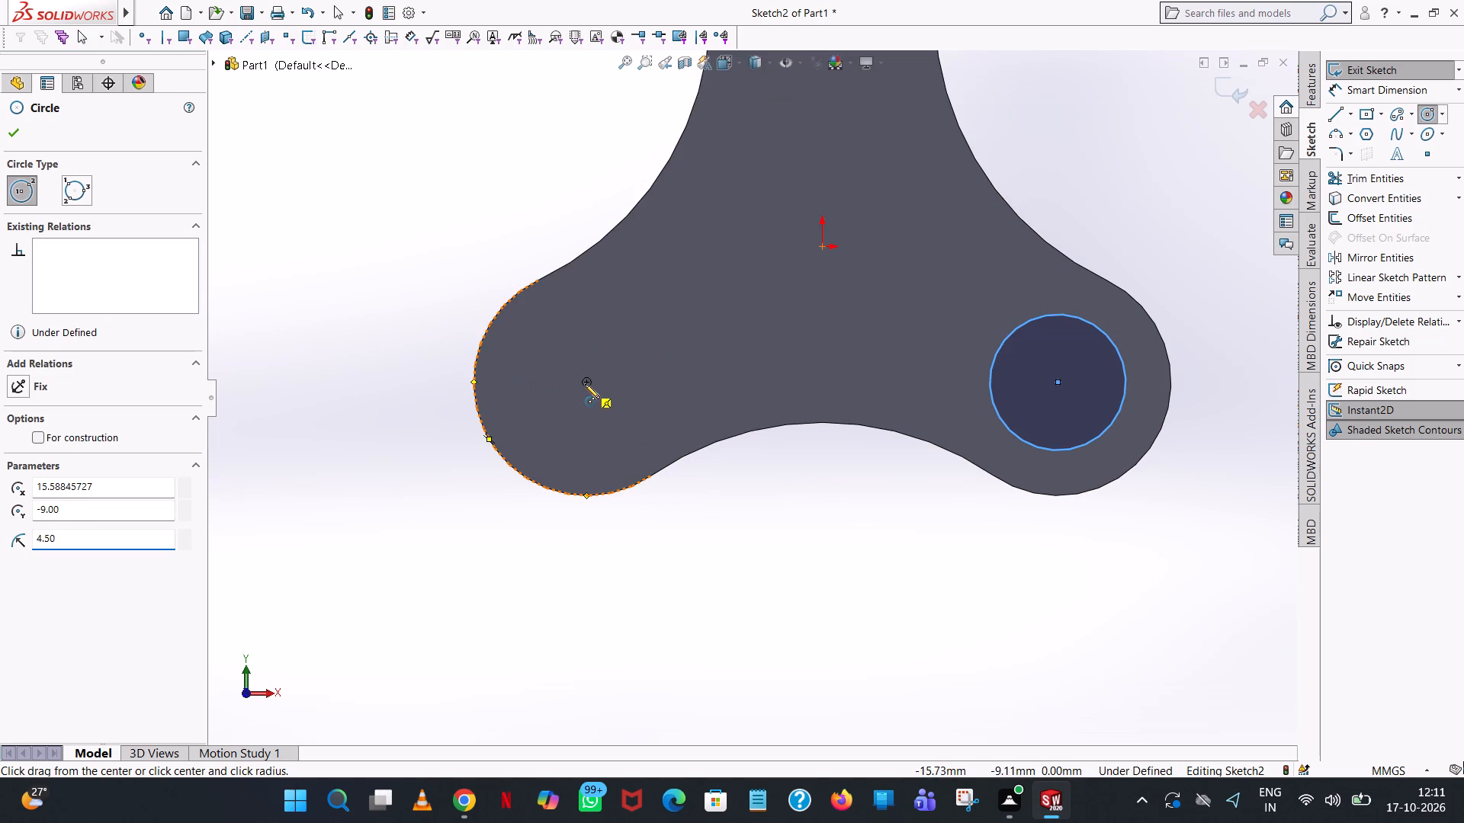
{"action": "left_click", "coordinate": [587, 383]}
{"action": "left_click", "coordinate": [642, 341]}
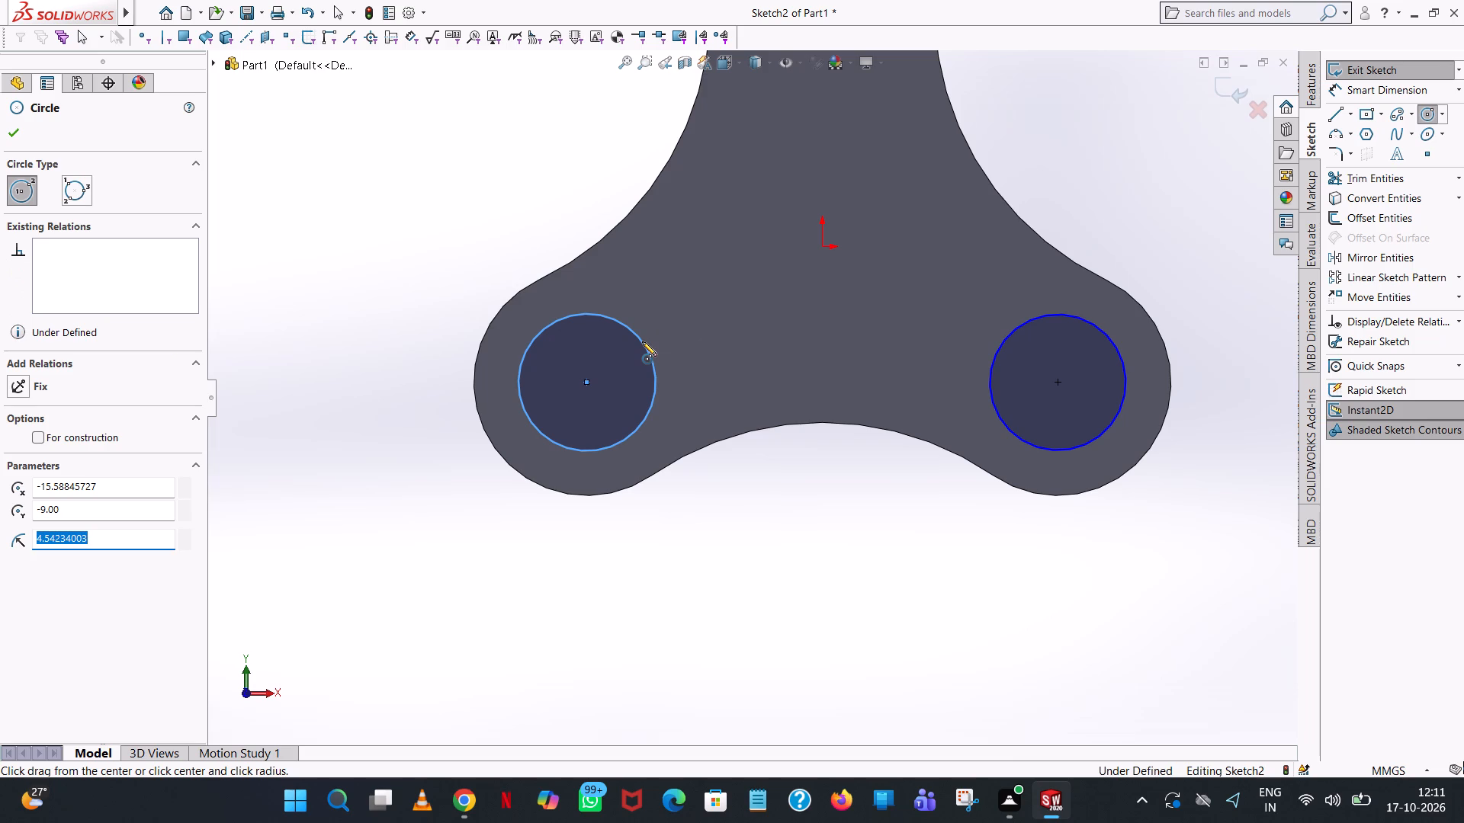
{"action": "type", "text": "4.5"}
{"action": "key", "text": "Return"}
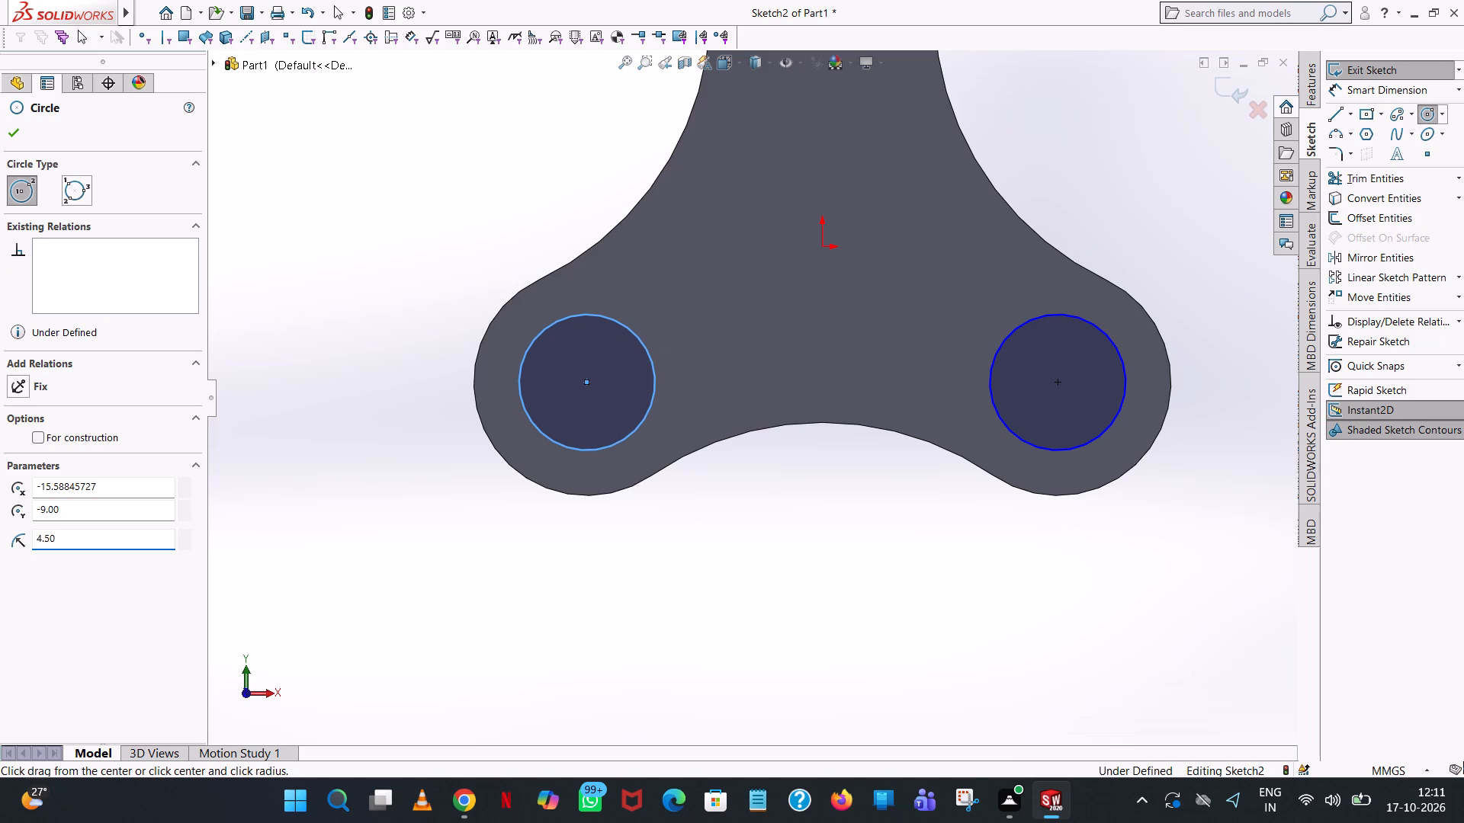
{"action": "left_click", "coordinate": [15, 130]}
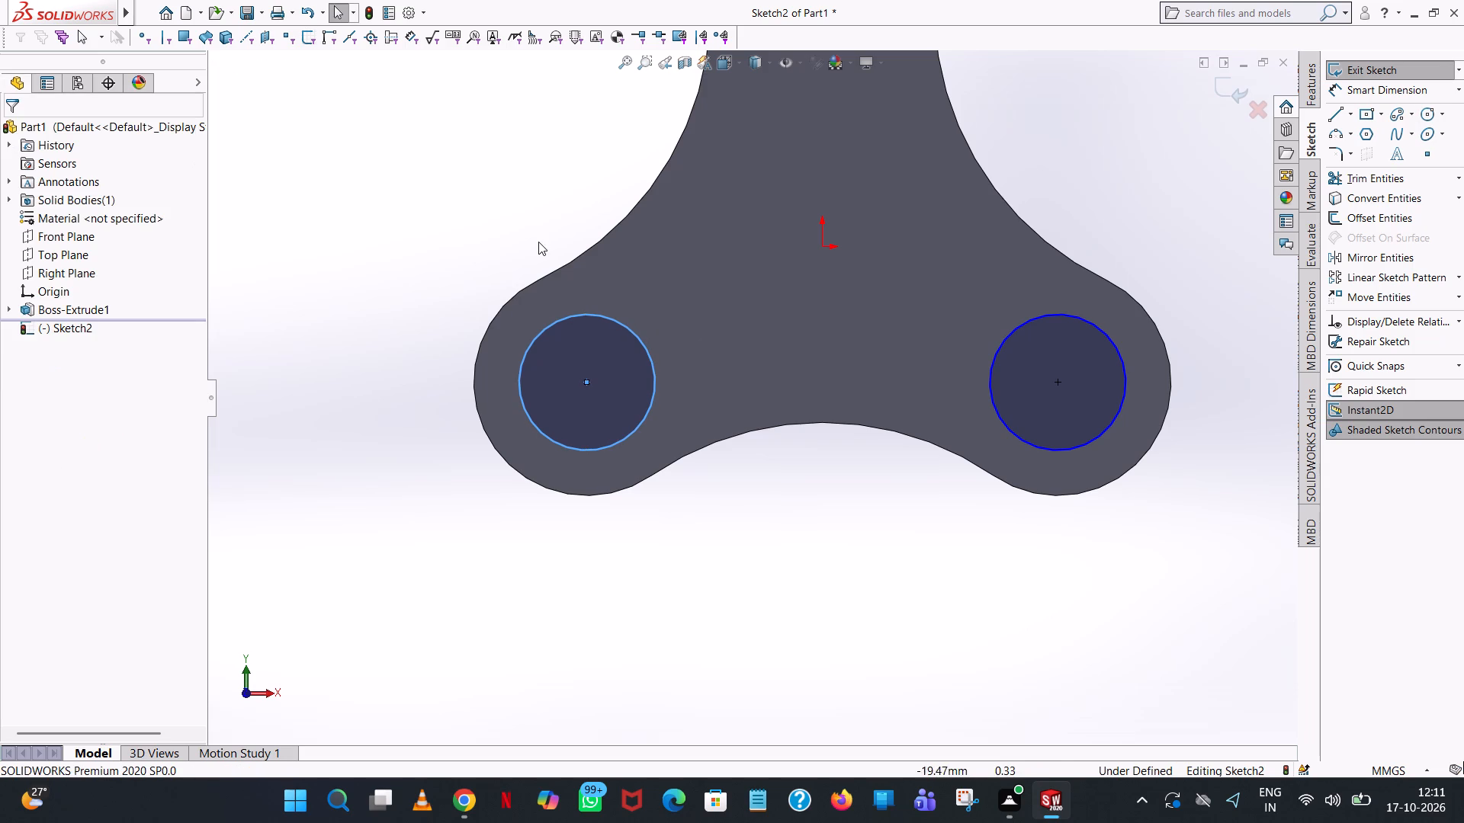
{"action": "left_click", "coordinate": [538, 242]}
Add a 9 mm diameter dimension to each of the three hole circles.
{"action": "scroll", "coordinate": [540, 242], "scroll_direction": "up", "scroll_amount": 6}
{"action": "left_click", "coordinate": [1362, 93]}
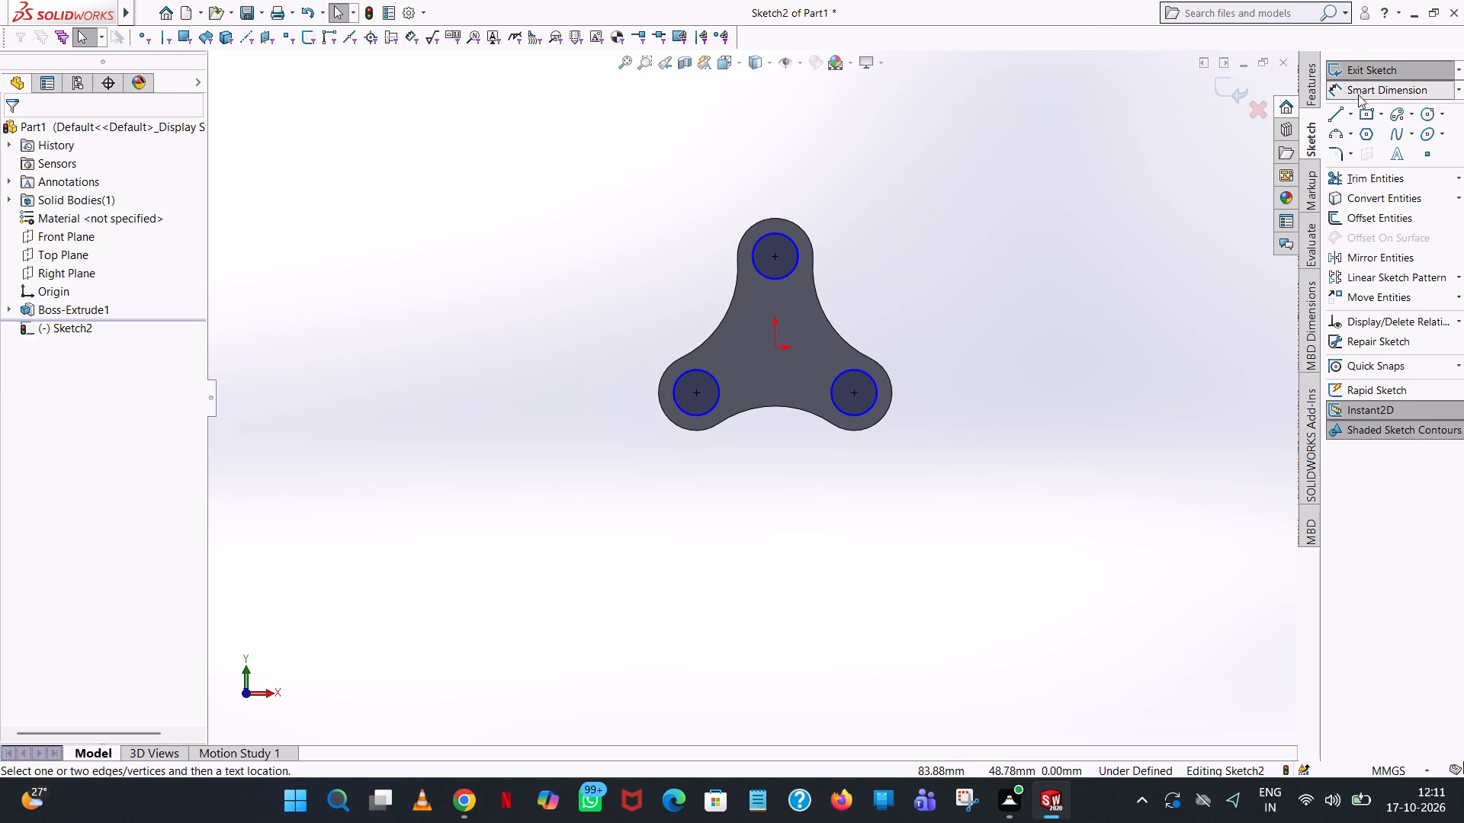
{"action": "left_click", "coordinate": [855, 370]}
{"action": "left_click", "coordinate": [1004, 323]}
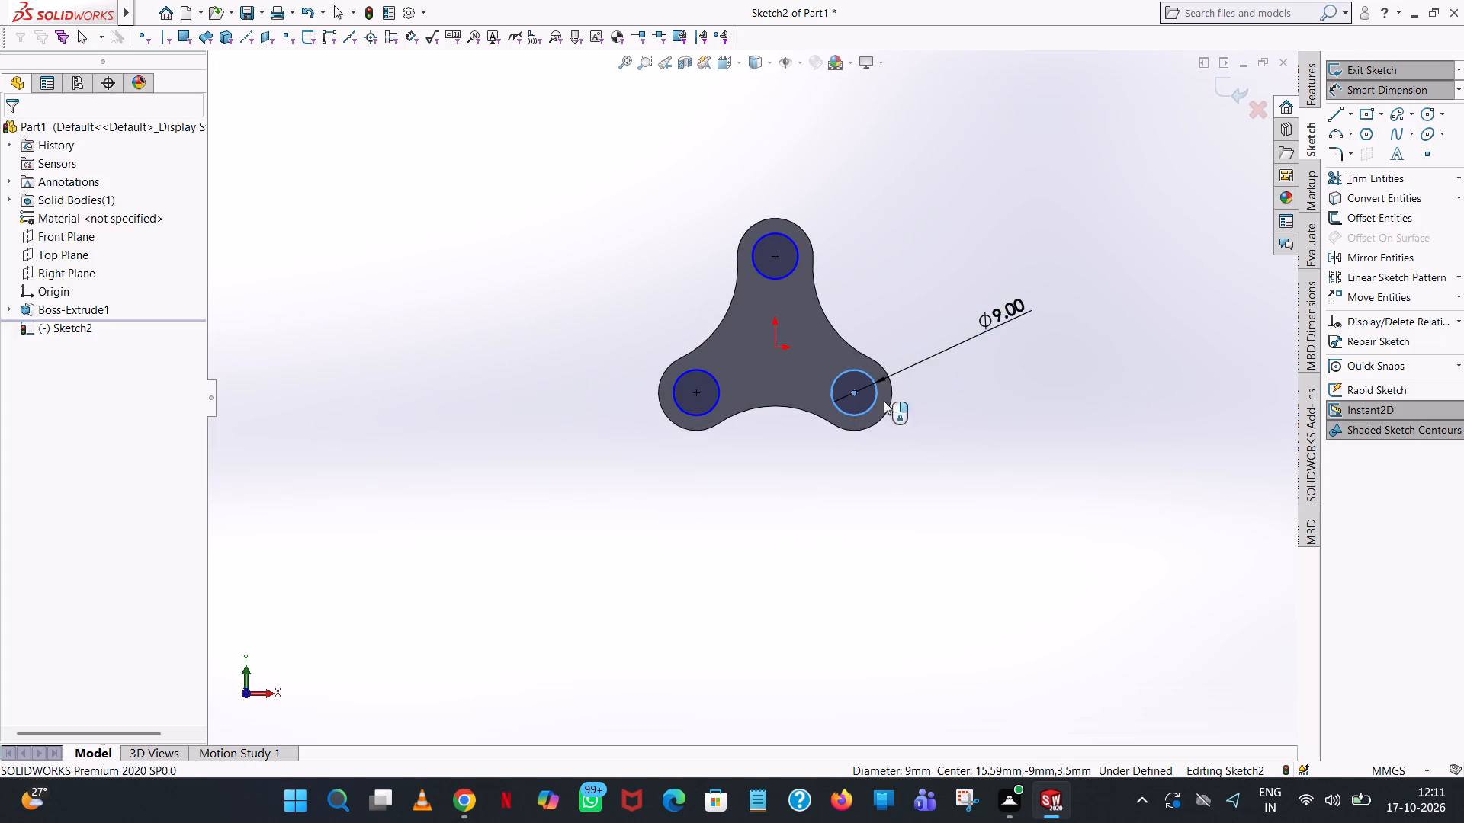
{"action": "left_click", "coordinate": [933, 294]}
{"action": "left_click", "coordinate": [906, 251]}
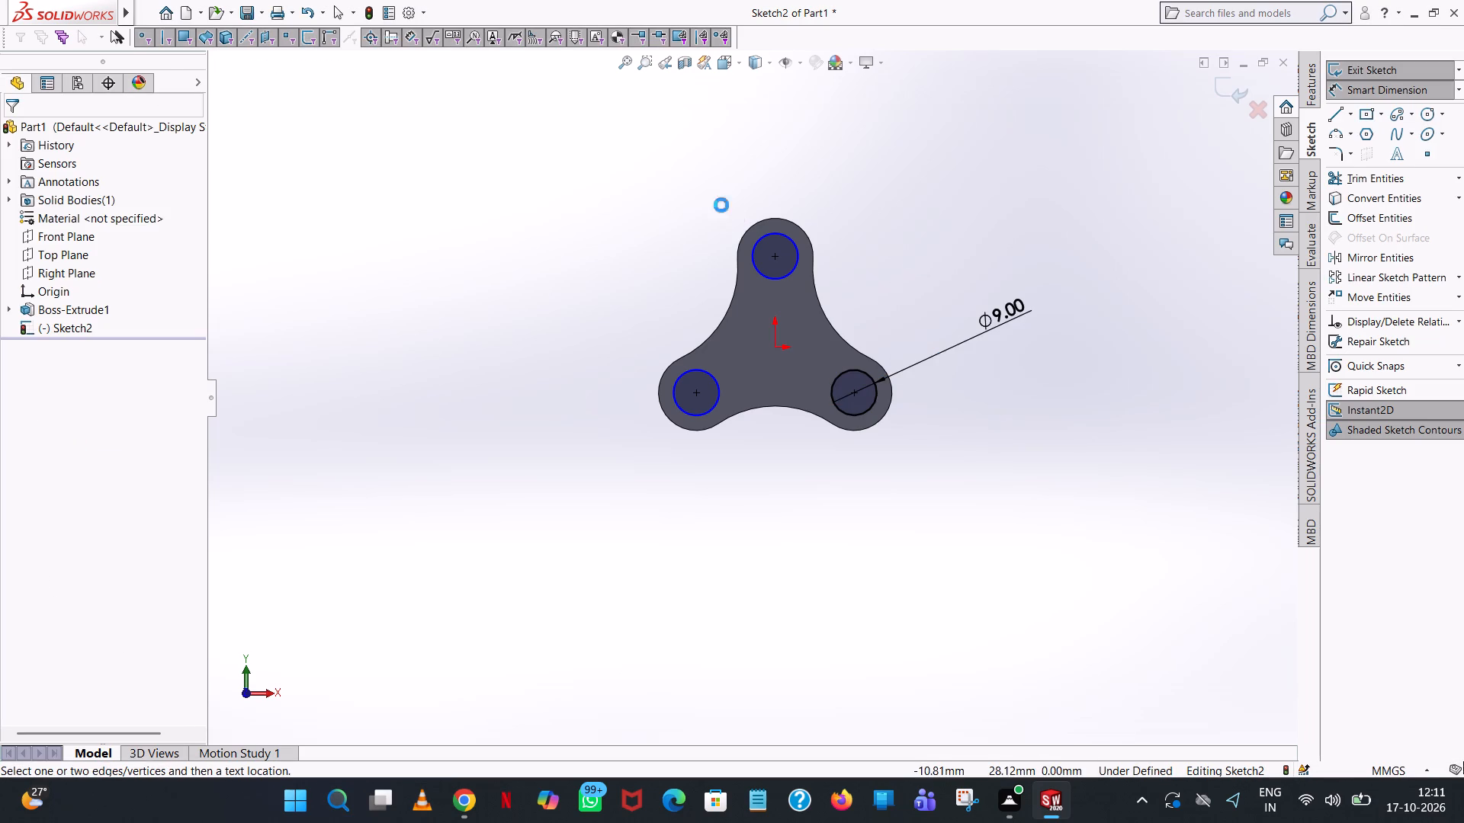
{"action": "left_click", "coordinate": [758, 239]}
{"action": "left_click", "coordinate": [628, 185]}
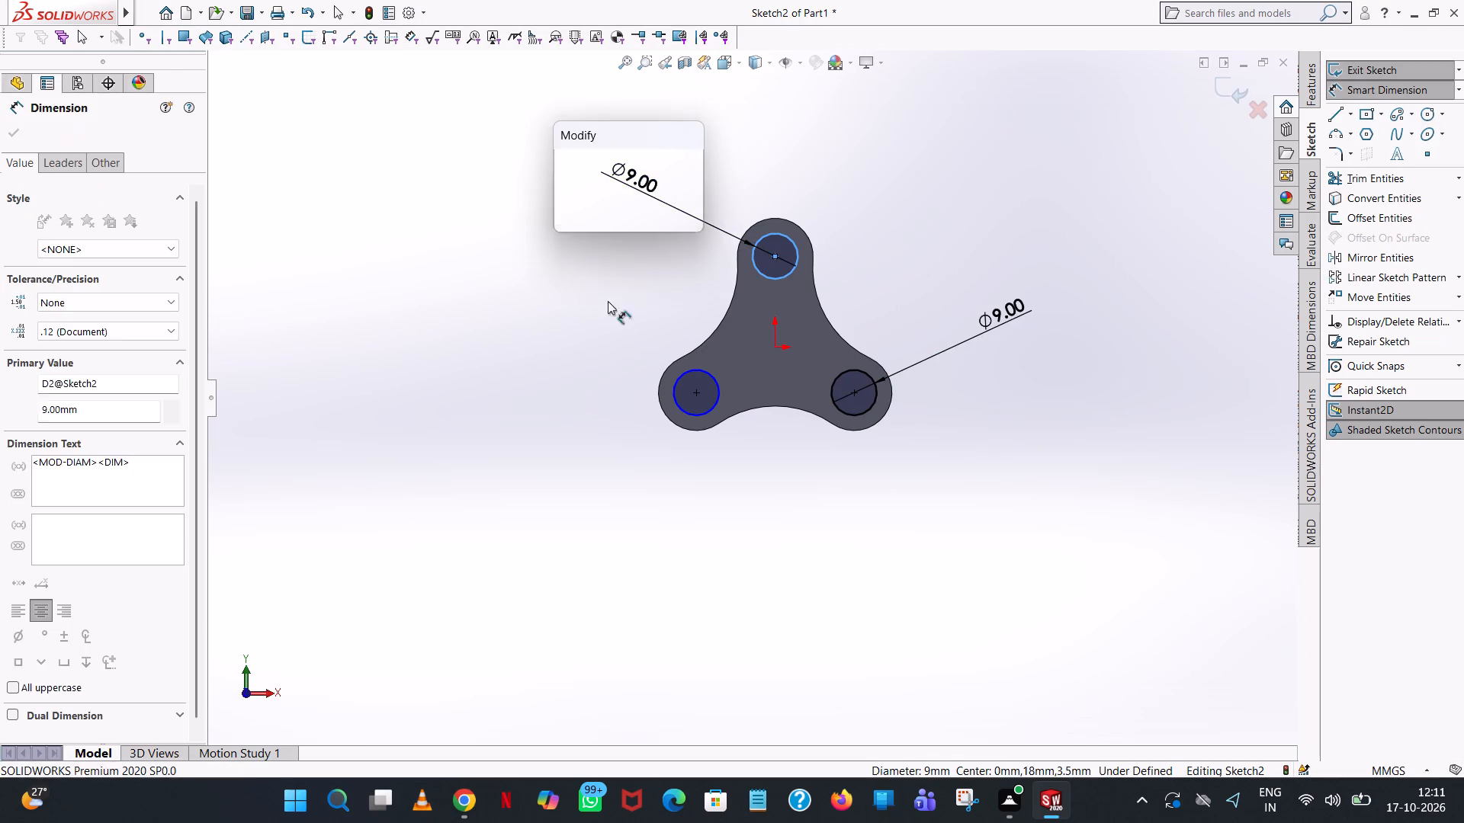
{"action": "left_click", "coordinate": [560, 165]}
{"action": "left_click", "coordinate": [637, 265]}
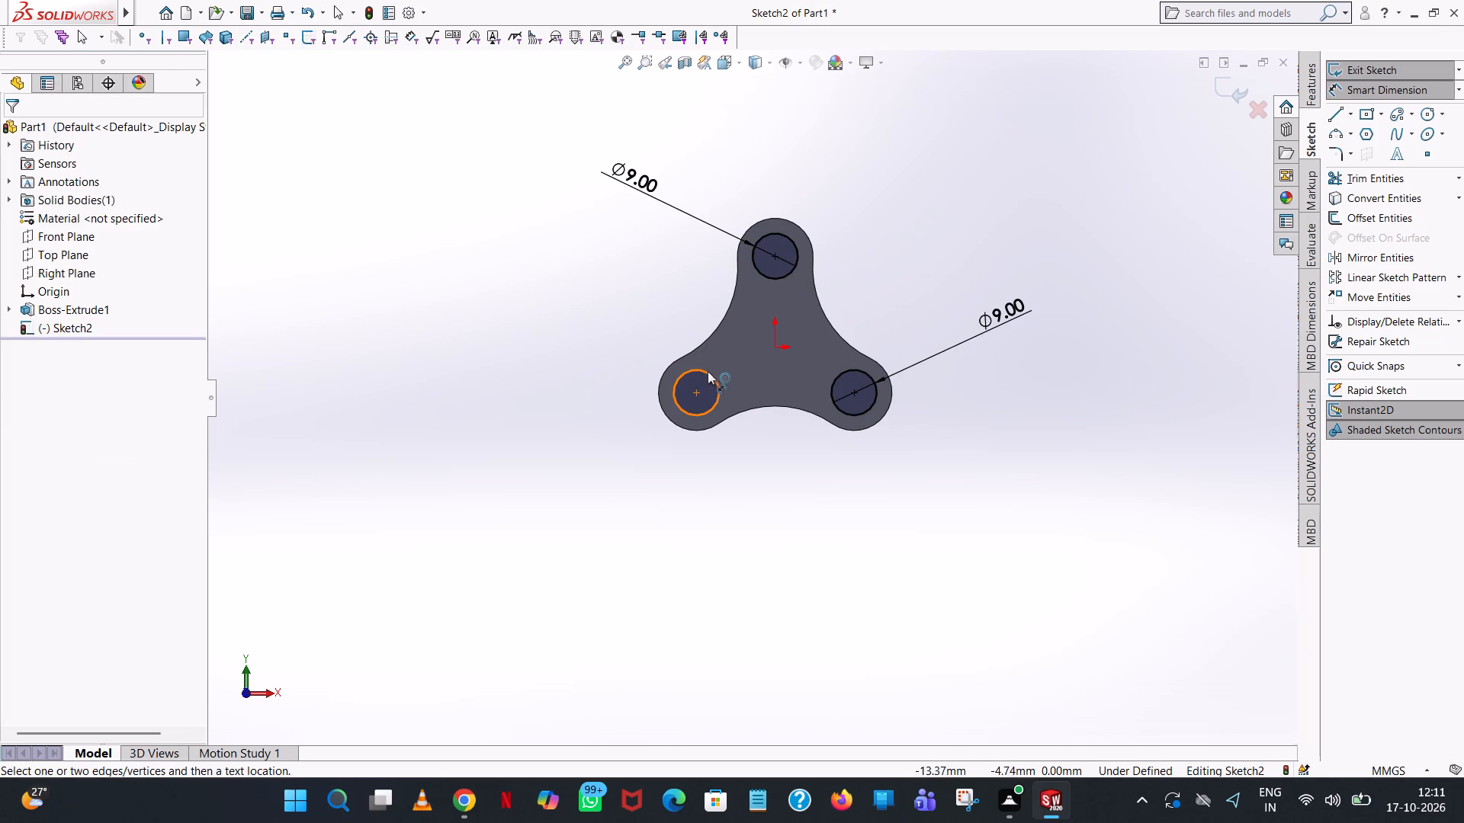
{"action": "left_click", "coordinate": [708, 371]}
{"action": "left_click", "coordinate": [499, 319]}
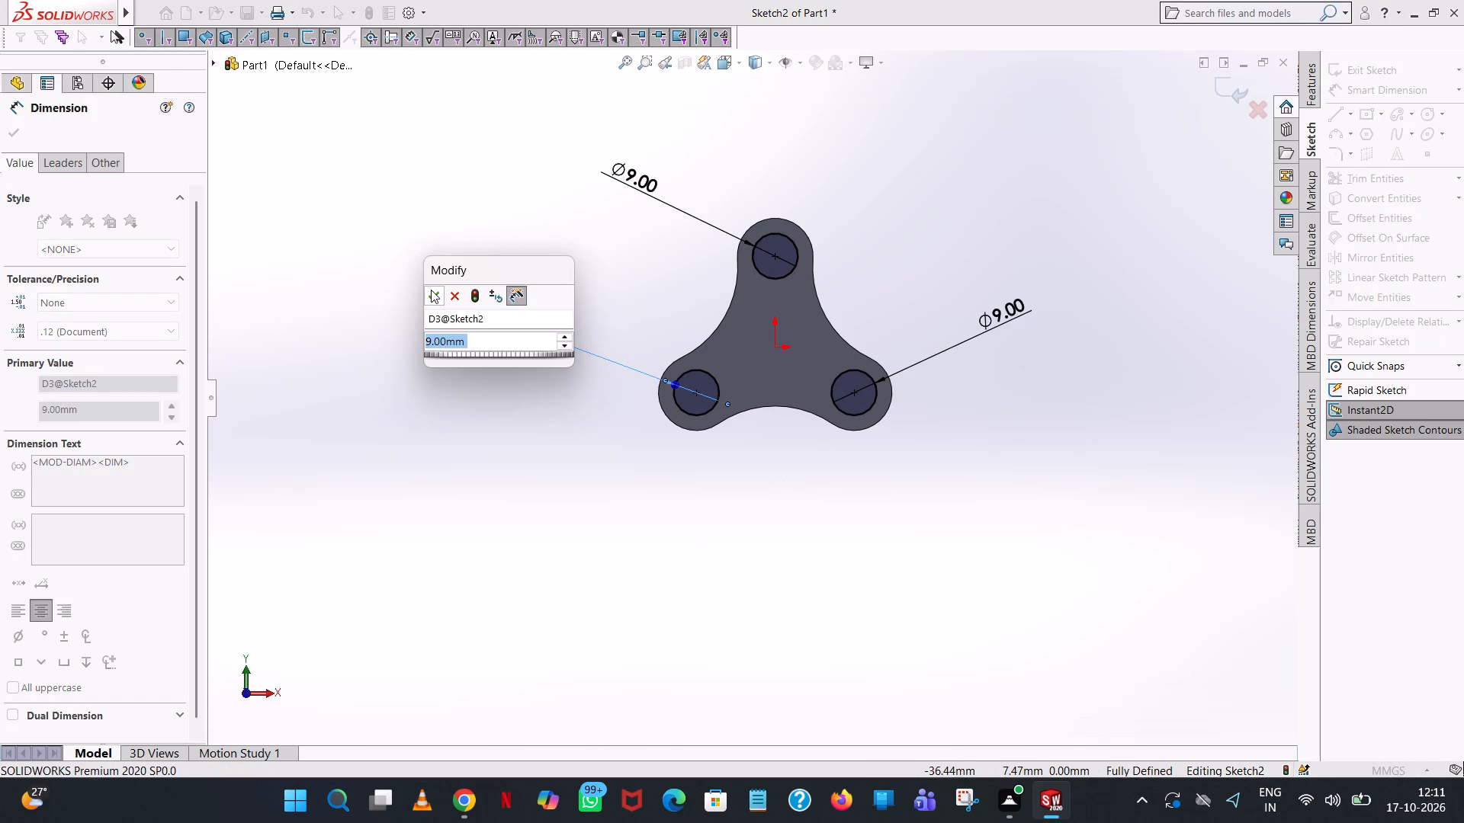
{"action": "left_click", "coordinate": [431, 290]}
{"action": "left_click", "coordinate": [917, 157]}
Cut the three circles through the plate with a blind extruded cut 91.5 mm deep.
{"action": "left_click", "coordinate": [1310, 91]}
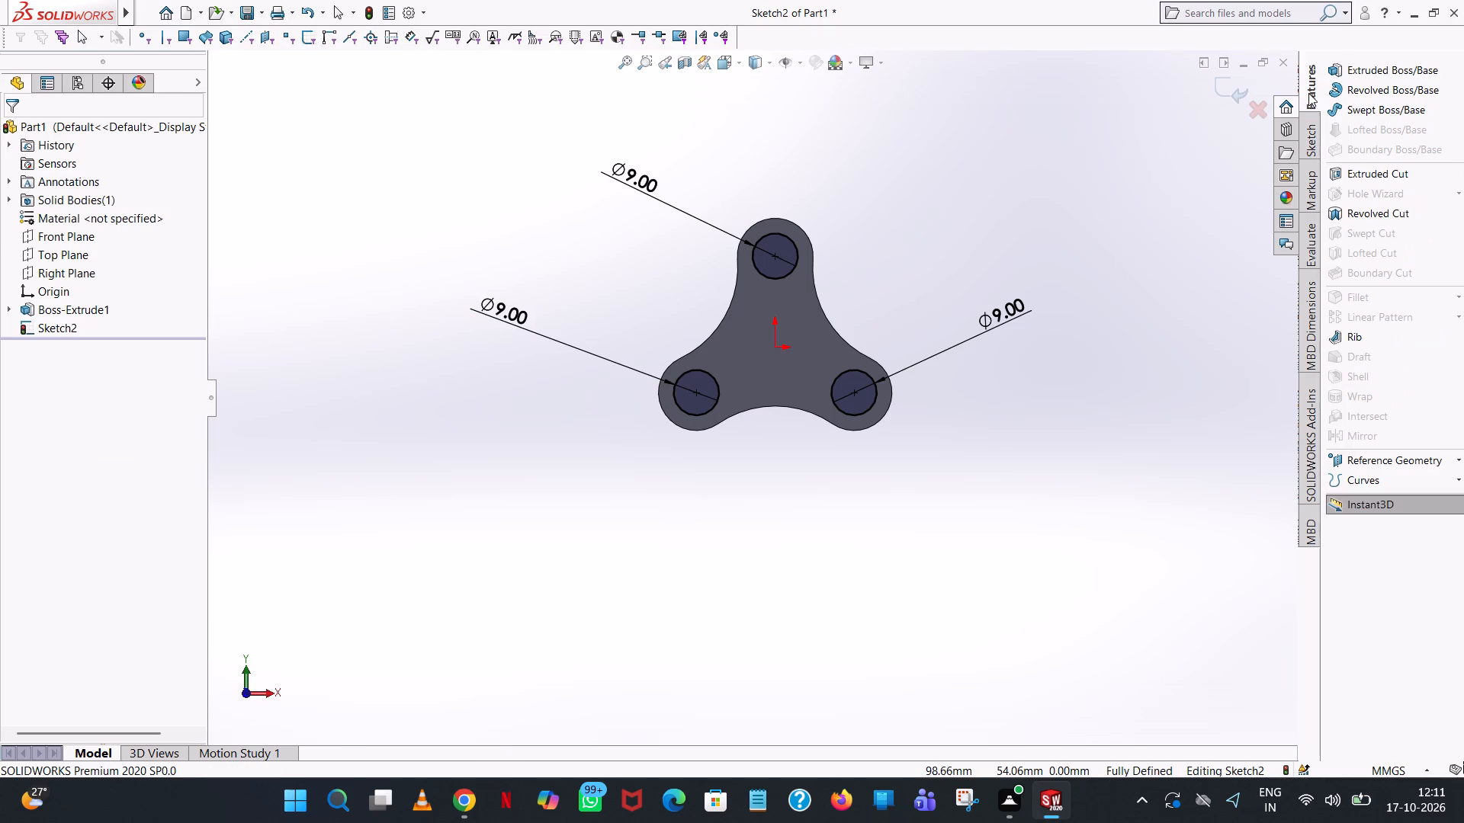
{"action": "left_click", "coordinate": [1347, 178]}
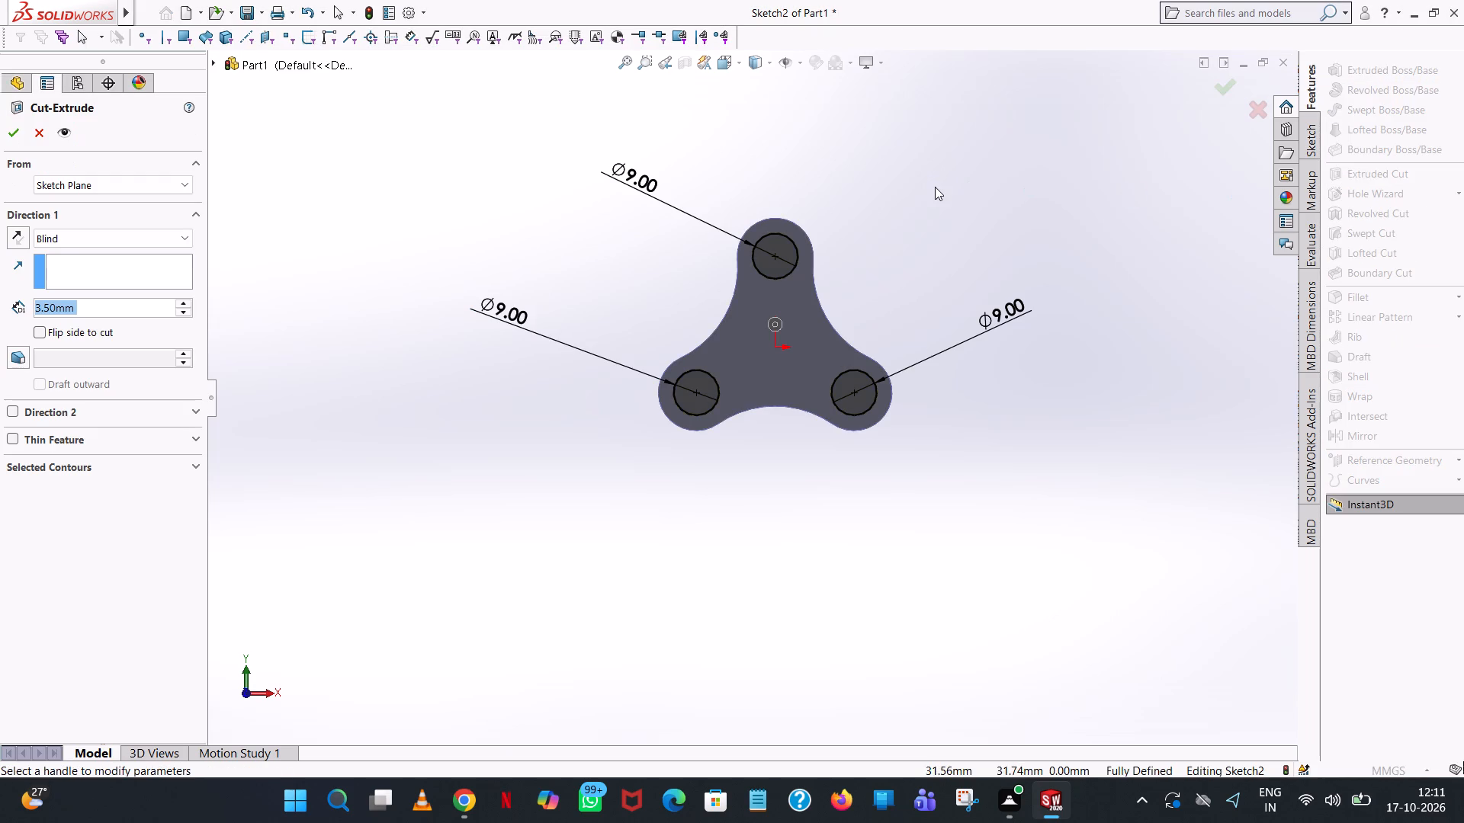
{"action": "middle_click_drag", "start_coordinate": [923, 200], "coordinate": [740, 307]}
{"action": "left_click", "coordinate": [792, 323]}
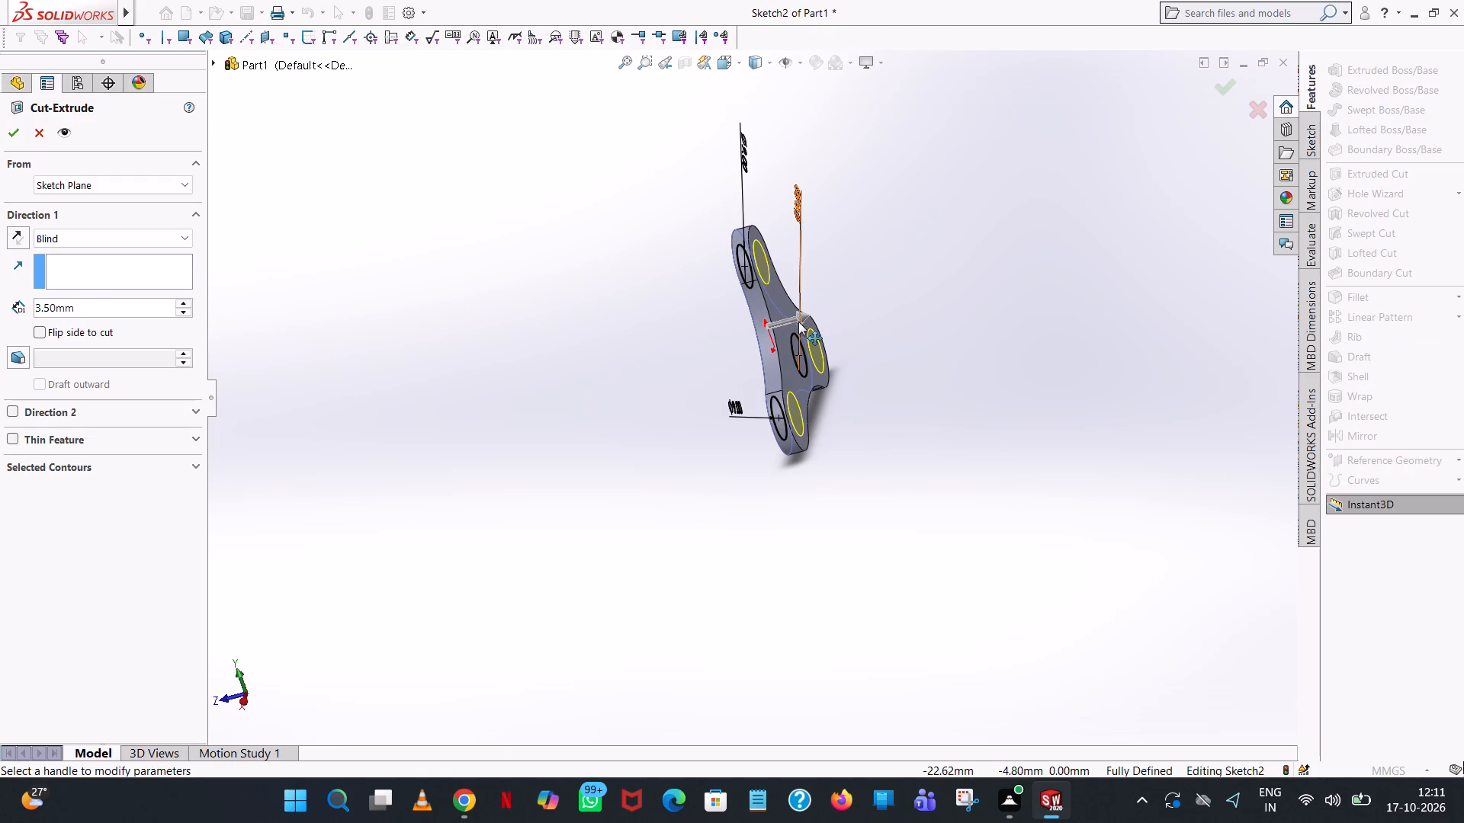
{"action": "left_click_drag", "start_coordinate": [802, 321], "coordinate": [1168, 319]}
{"action": "left_click", "coordinate": [11, 130]}
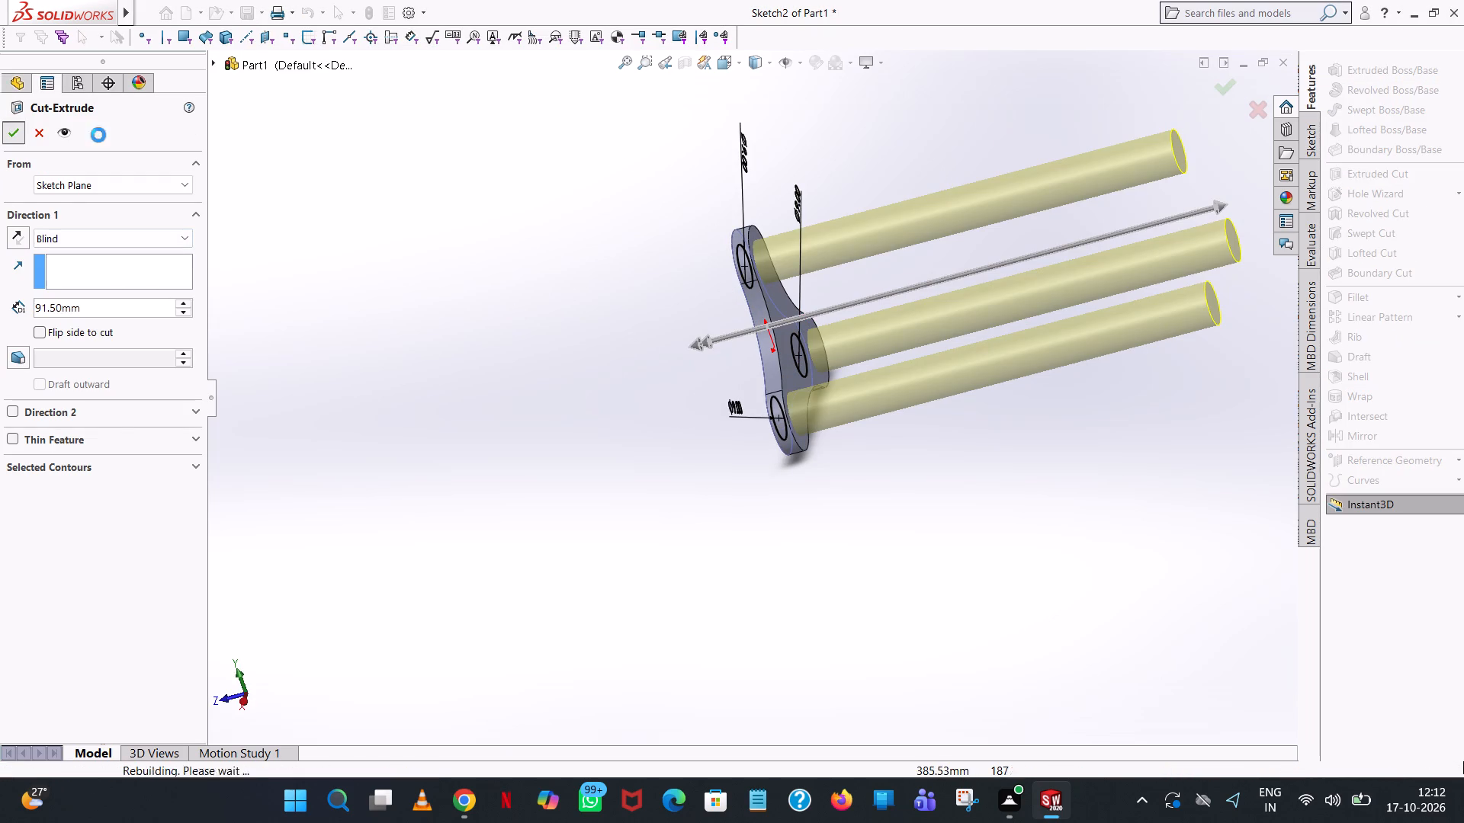
{"action": "left_click", "coordinate": [465, 238]}
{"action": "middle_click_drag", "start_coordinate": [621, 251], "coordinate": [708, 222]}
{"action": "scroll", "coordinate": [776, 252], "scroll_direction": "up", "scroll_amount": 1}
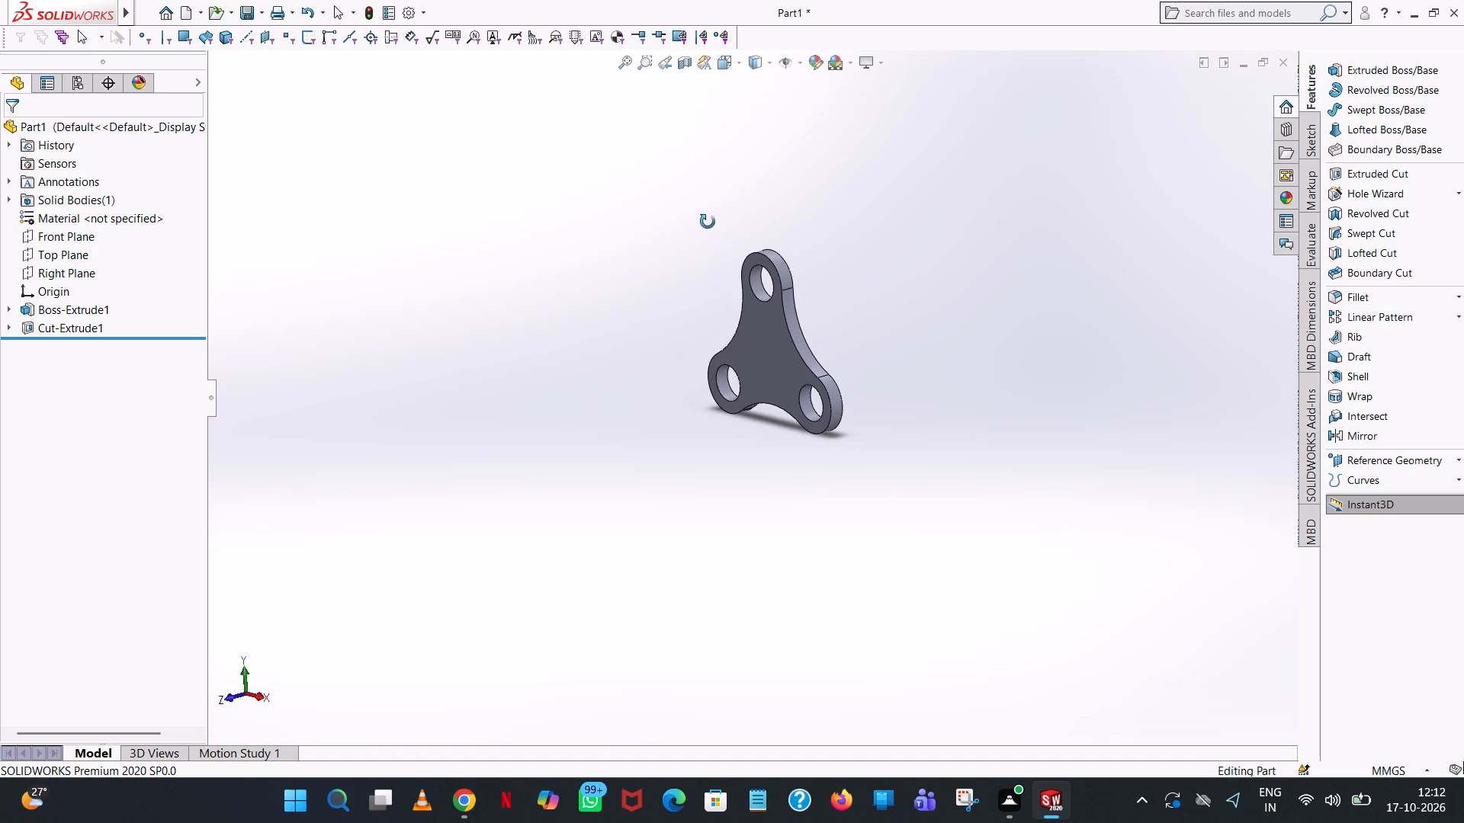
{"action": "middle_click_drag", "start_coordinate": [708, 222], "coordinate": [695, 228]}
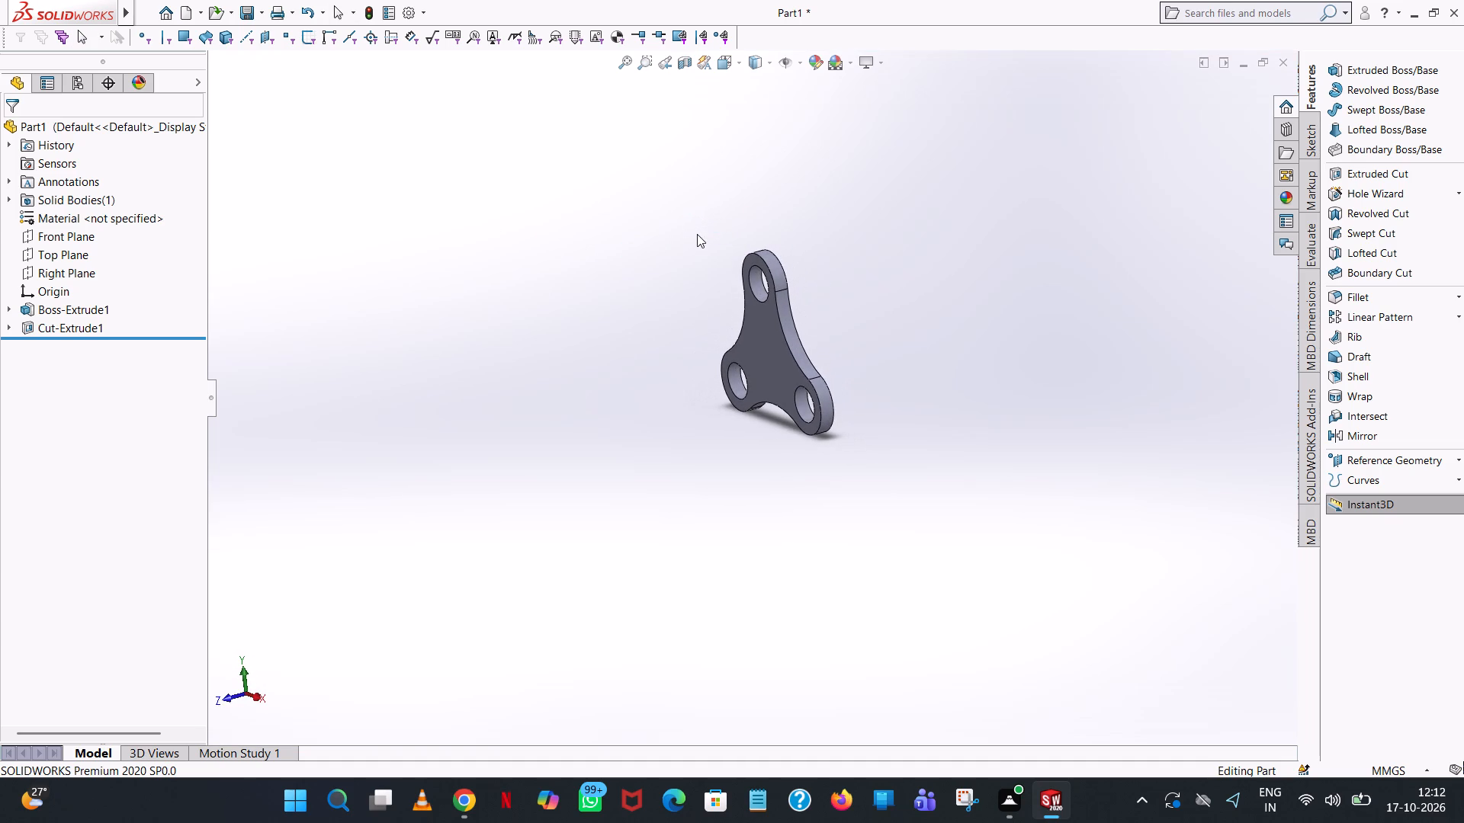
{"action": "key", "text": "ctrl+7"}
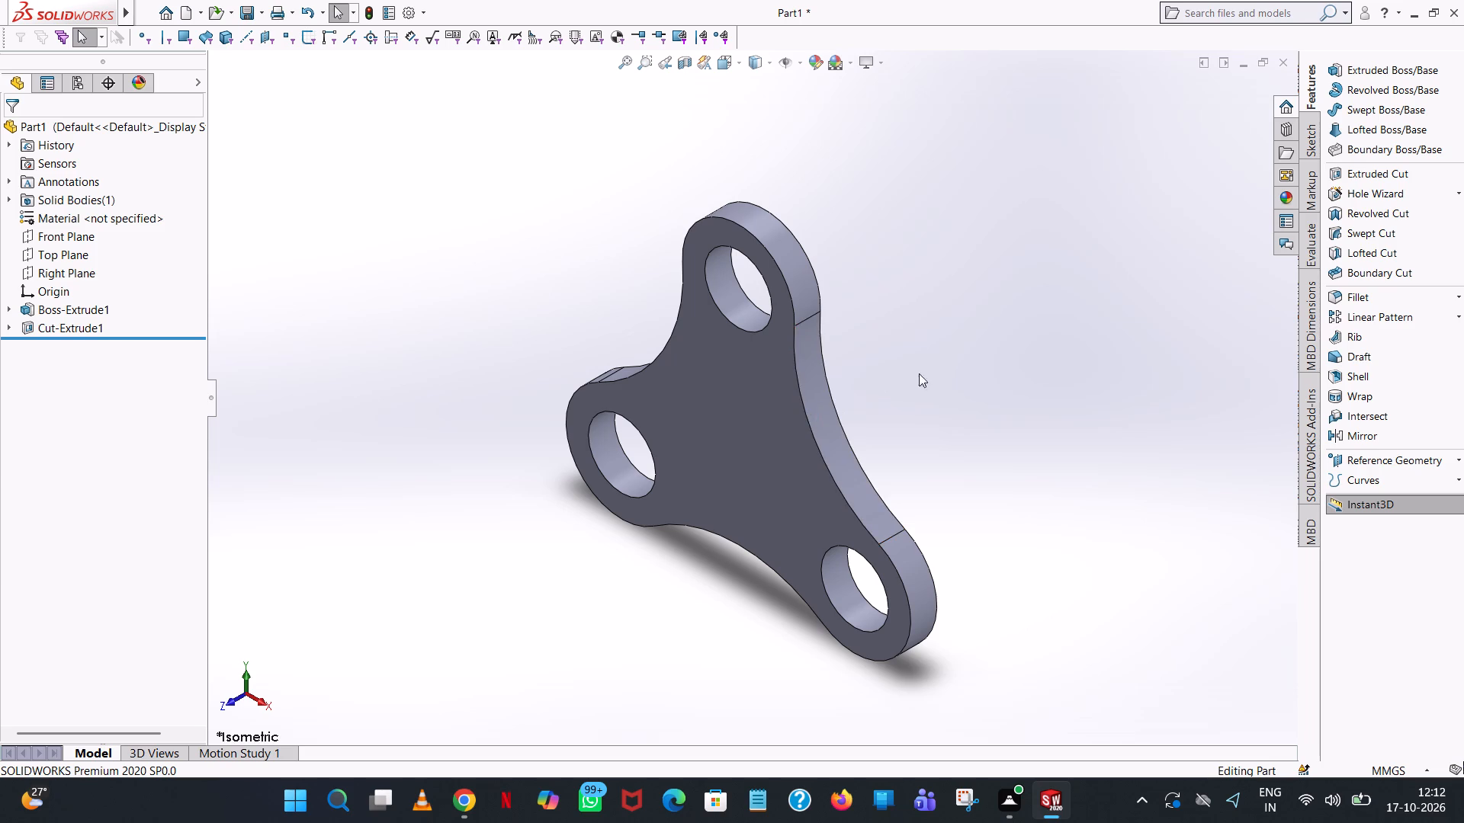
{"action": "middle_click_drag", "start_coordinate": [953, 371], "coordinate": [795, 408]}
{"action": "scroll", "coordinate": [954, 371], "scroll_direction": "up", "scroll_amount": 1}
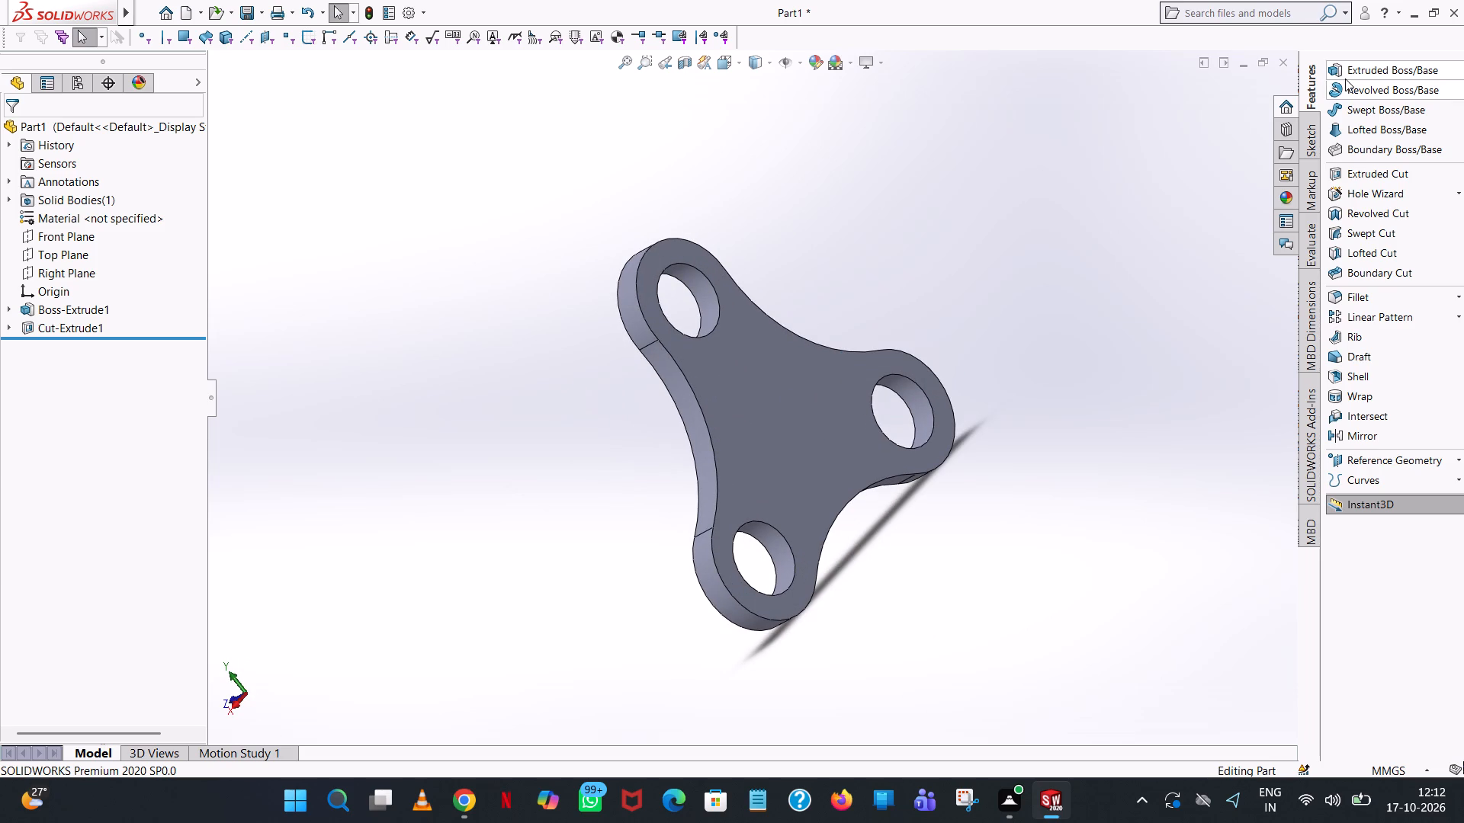
Start an extruded boss sketch on the plate's broad face and draw a 2.5 mm radius circle centred on the origin.
{"action": "left_click", "coordinate": [1345, 78]}
{"action": "left_click", "coordinate": [785, 415]}
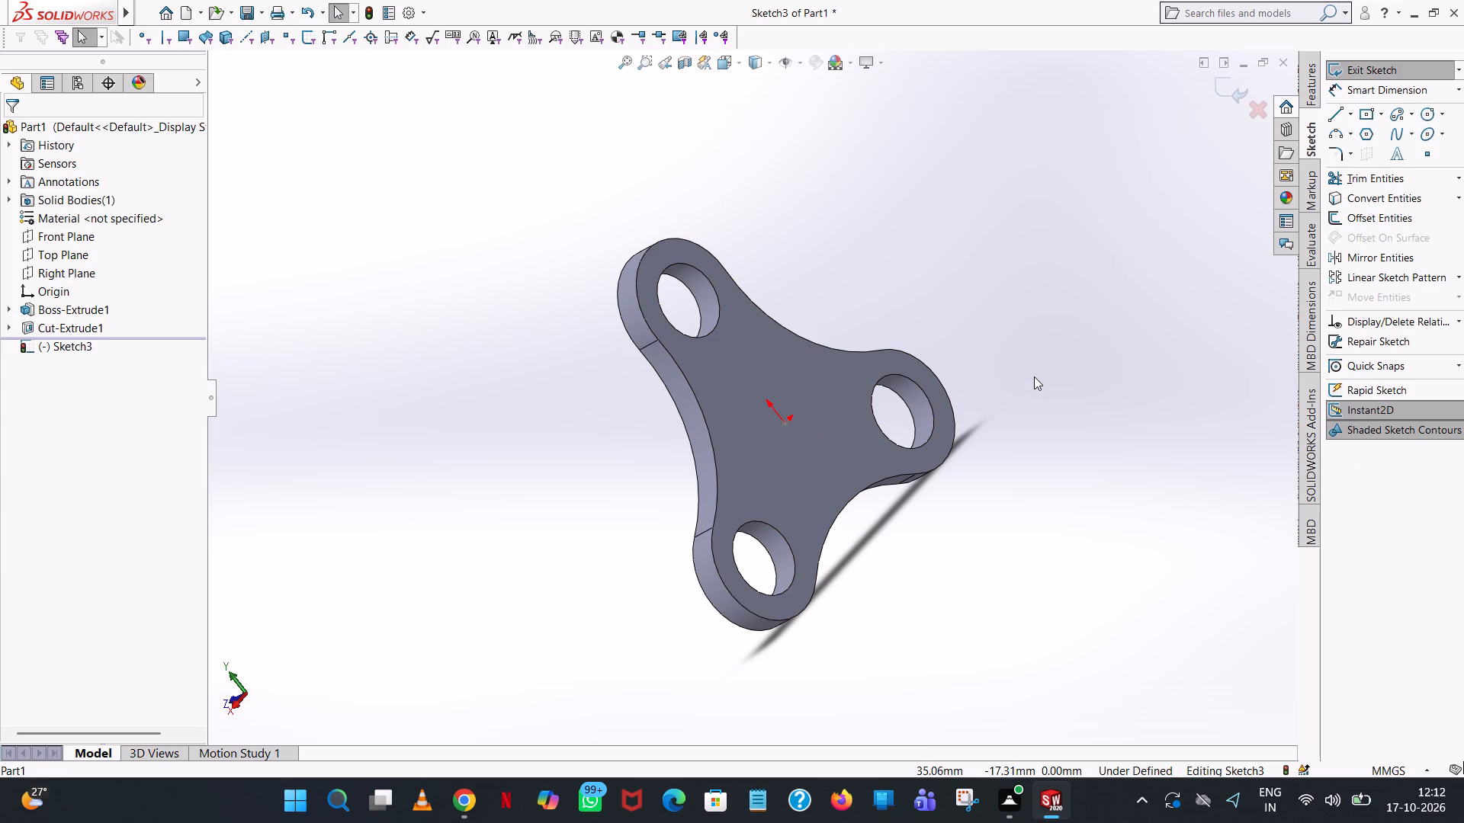
{"action": "key", "text": "space"}
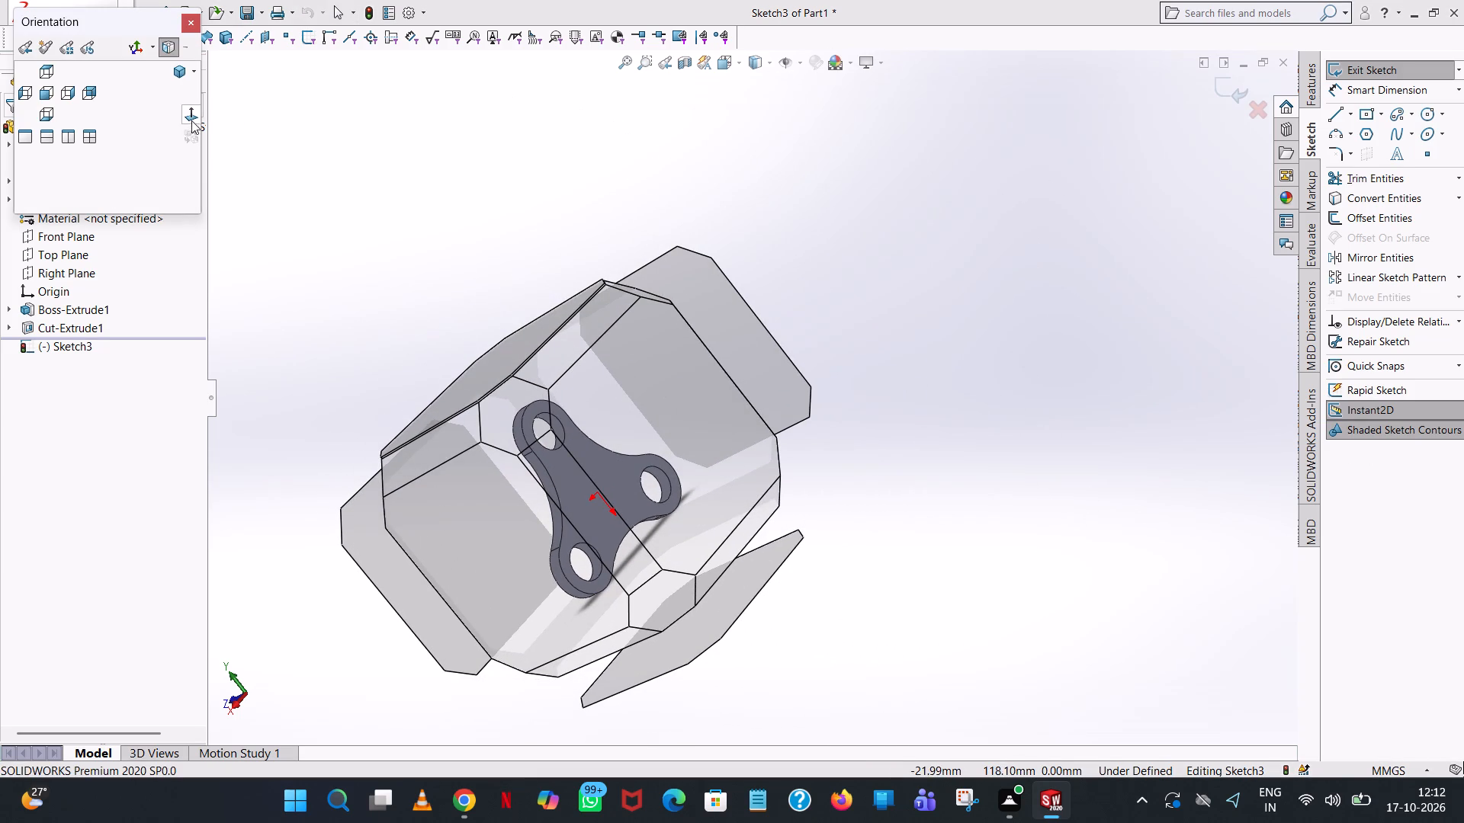
{"action": "left_click", "coordinate": [191, 114]}
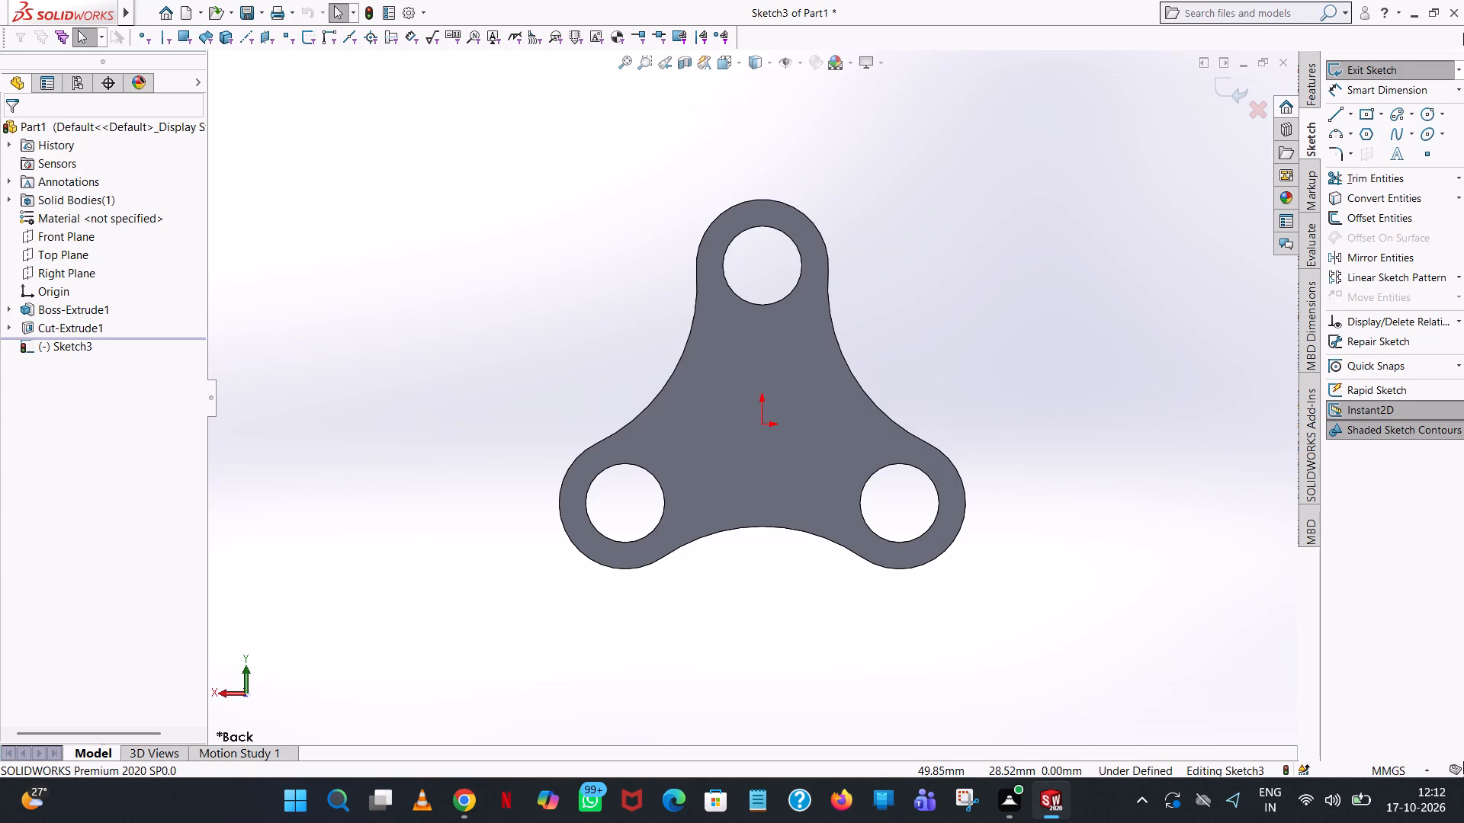
{"action": "left_click", "coordinate": [1428, 113]}
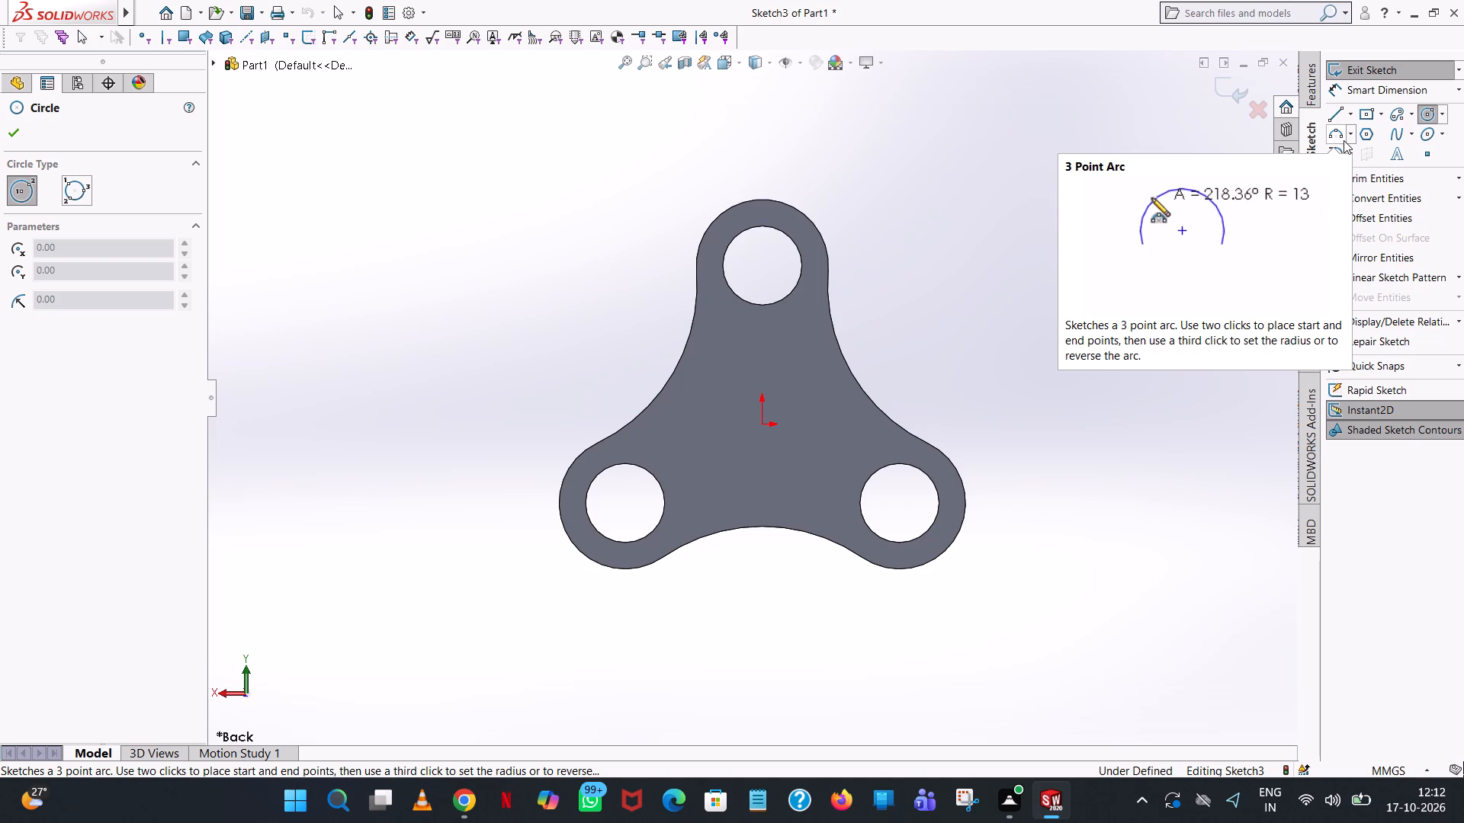
{"action": "left_click", "coordinate": [762, 426]}
{"action": "left_click", "coordinate": [779, 395]}
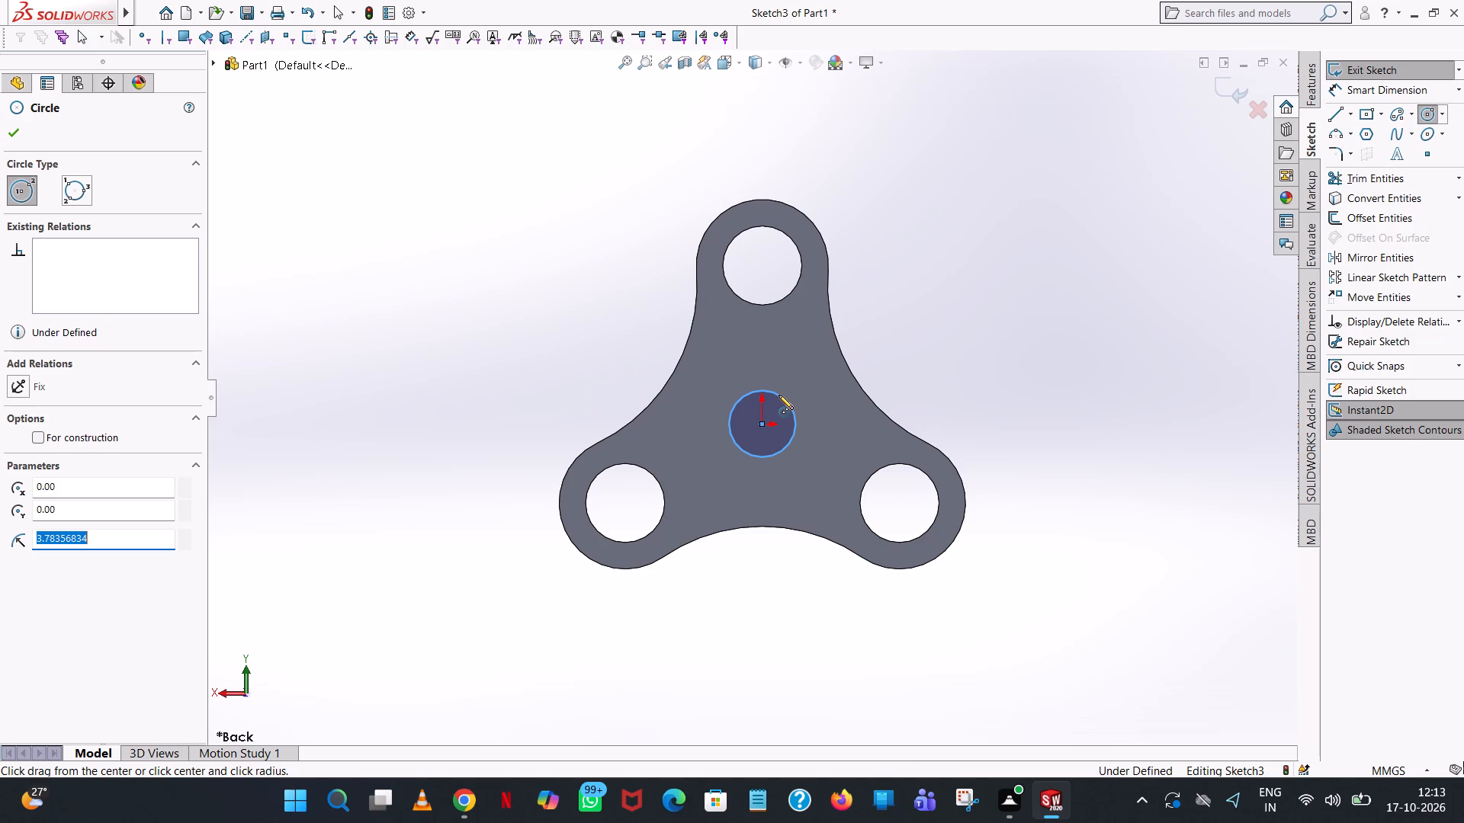
{"action": "type", "text": "2.5"}
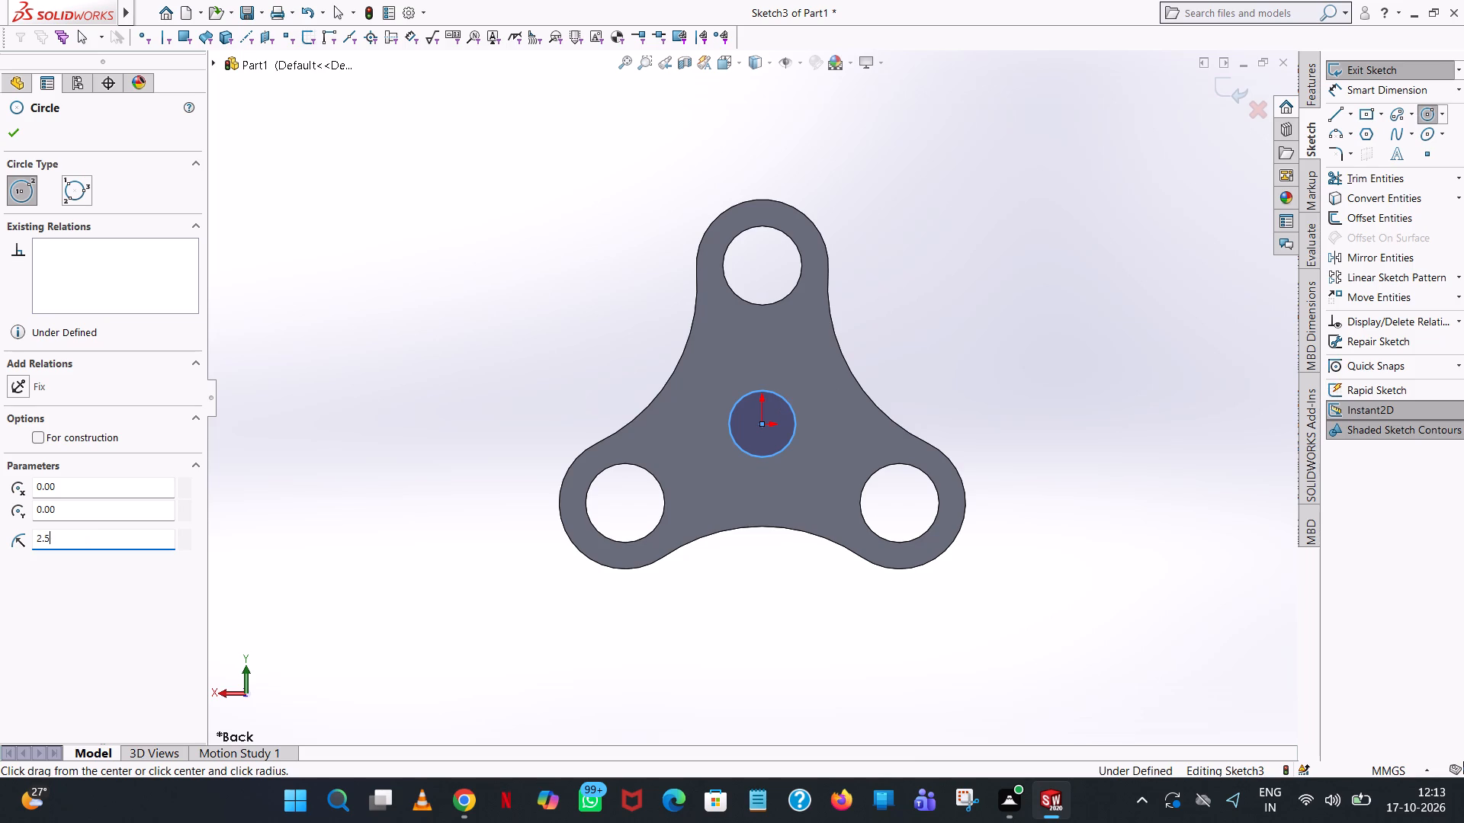
{"action": "key", "text": "Return"}
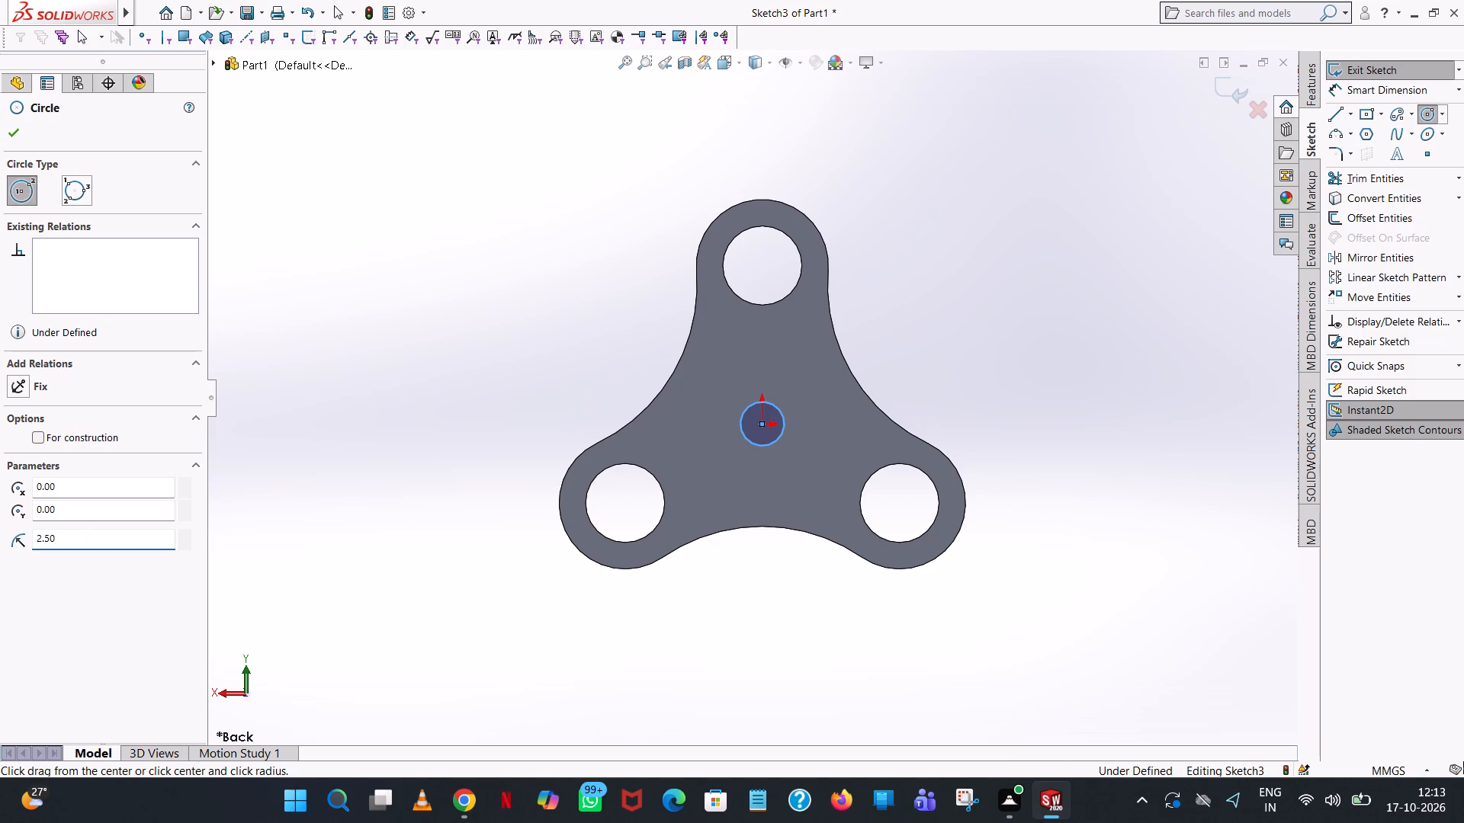
{"action": "left_click", "coordinate": [15, 126]}
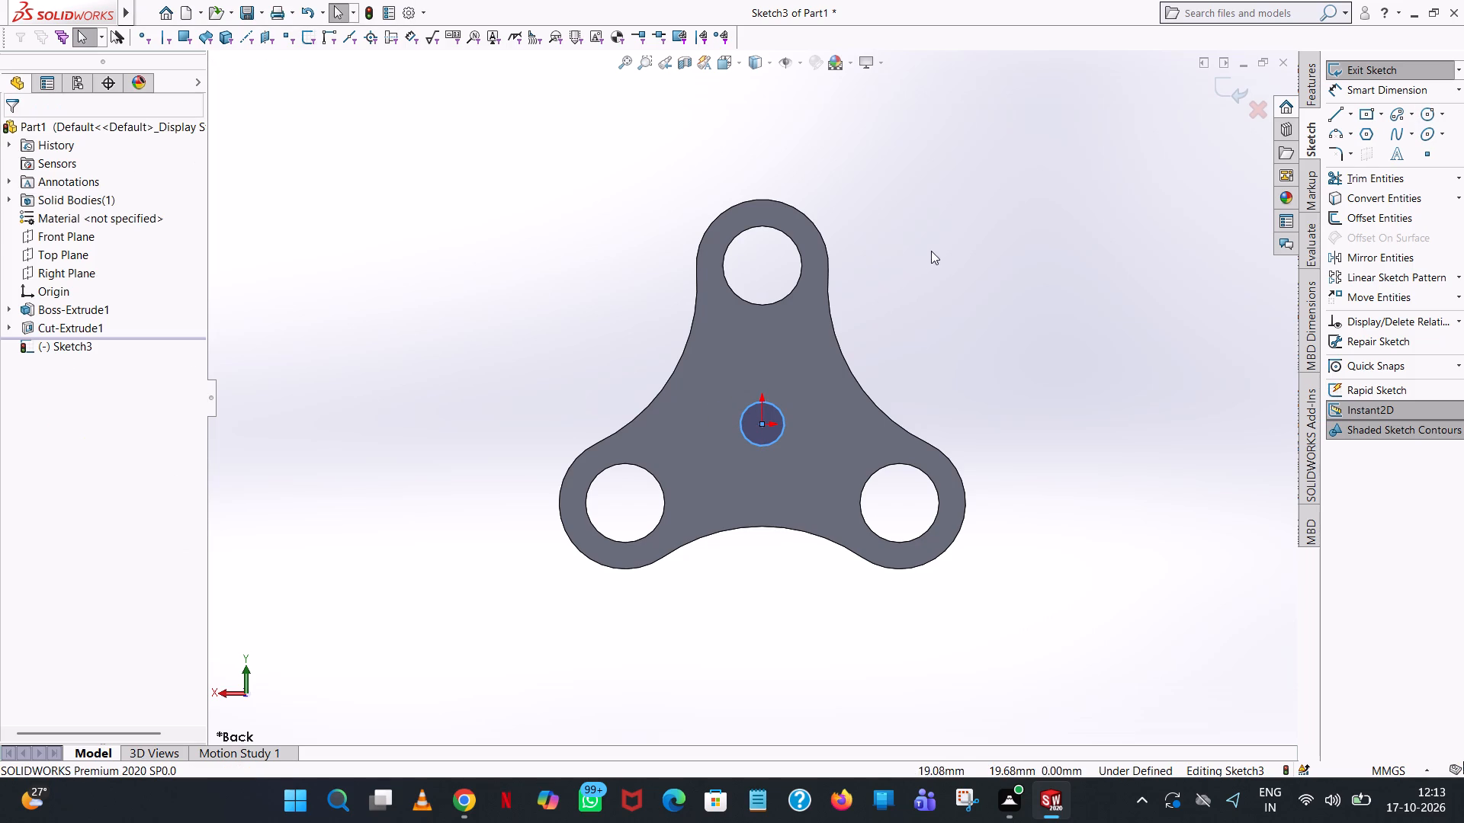
{"action": "left_click", "coordinate": [931, 251]}
Add a 5 mm diameter dimension to the central circle.
{"action": "left_click", "coordinate": [1397, 82]}
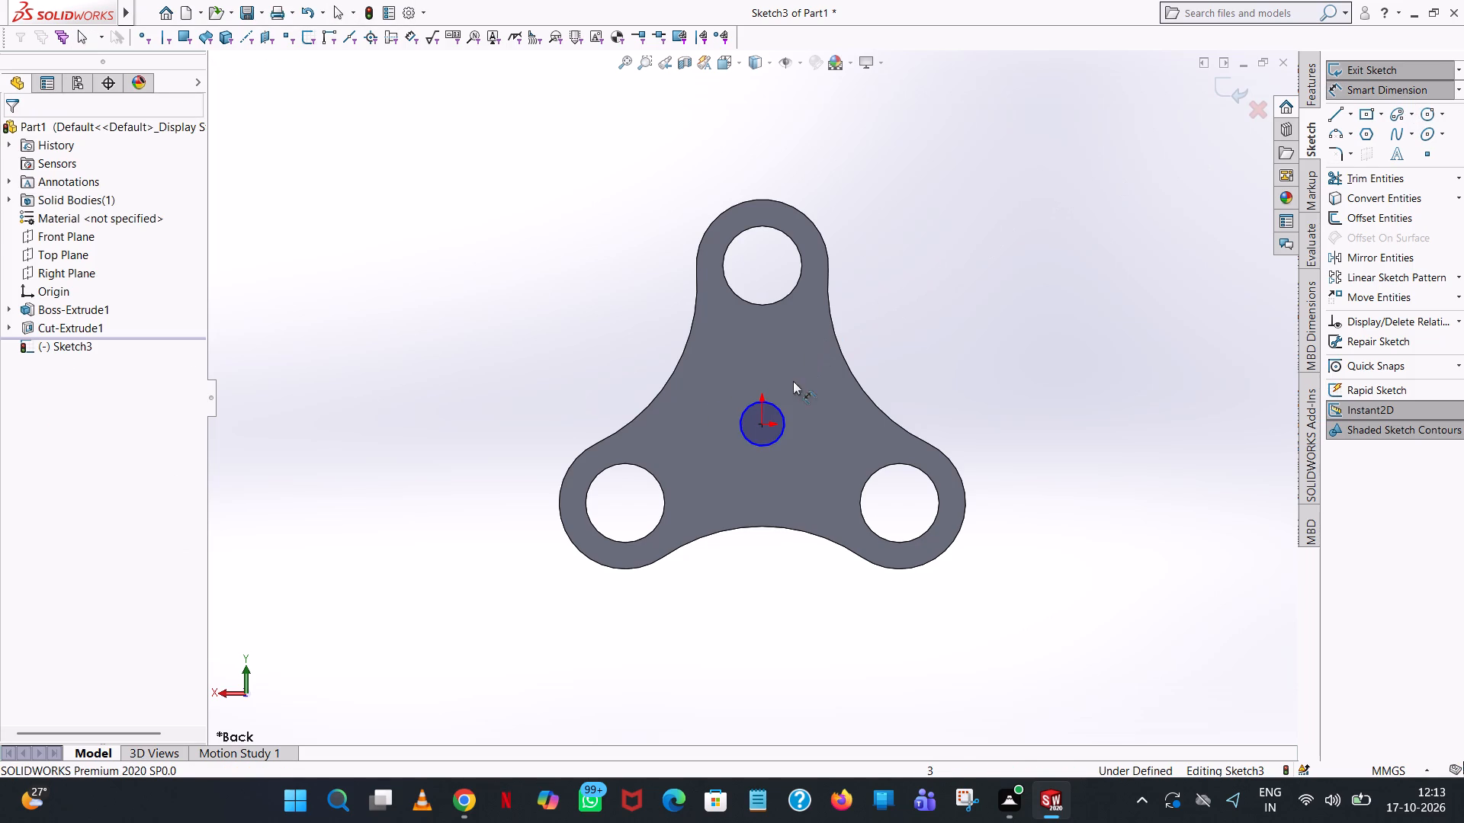
{"action": "left_click", "coordinate": [779, 404]}
{"action": "left_click", "coordinate": [1012, 344]}
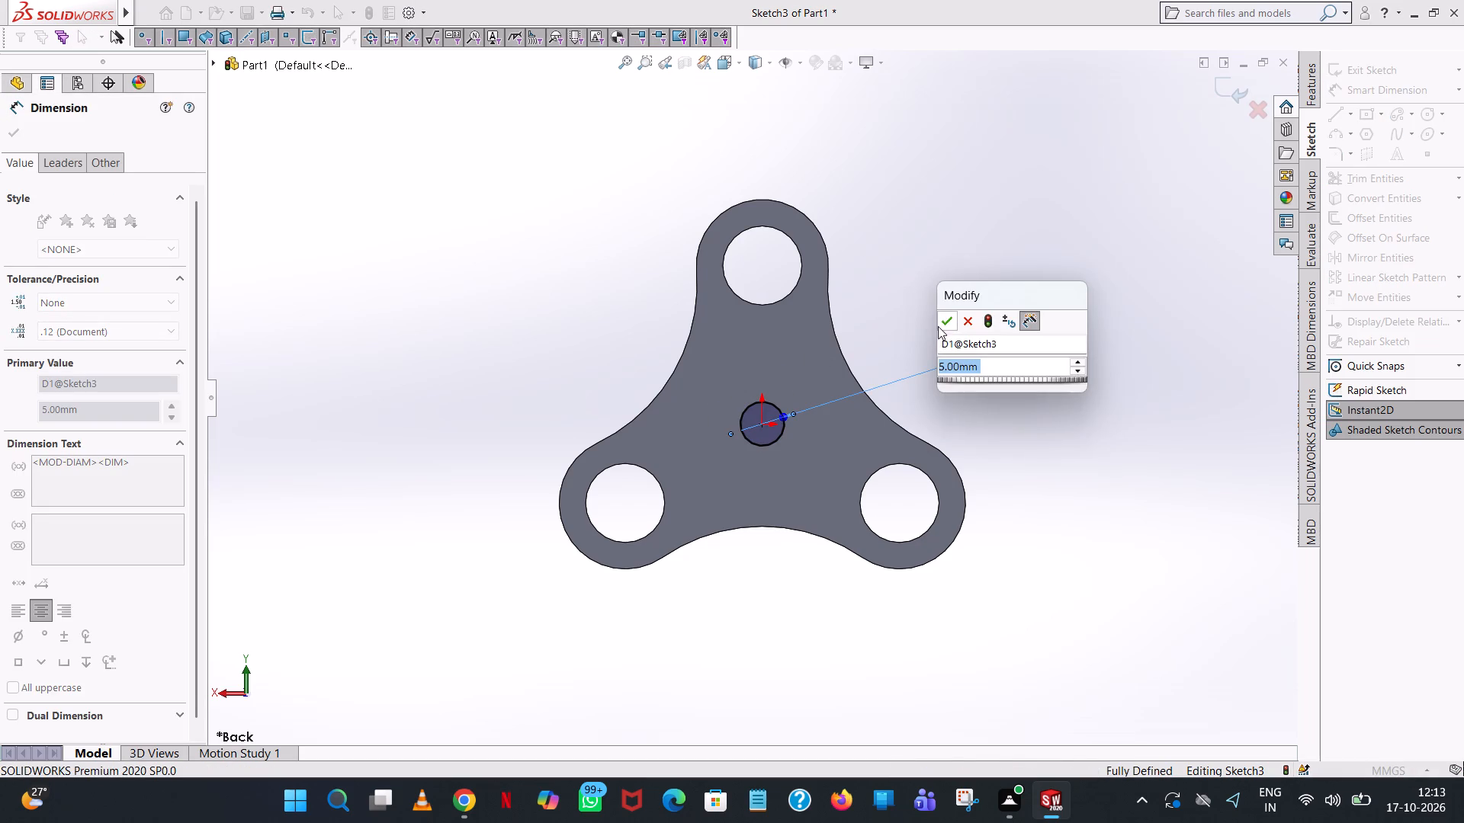
{"action": "left_click", "coordinate": [940, 321]}
{"action": "left_click", "coordinate": [1044, 241]}
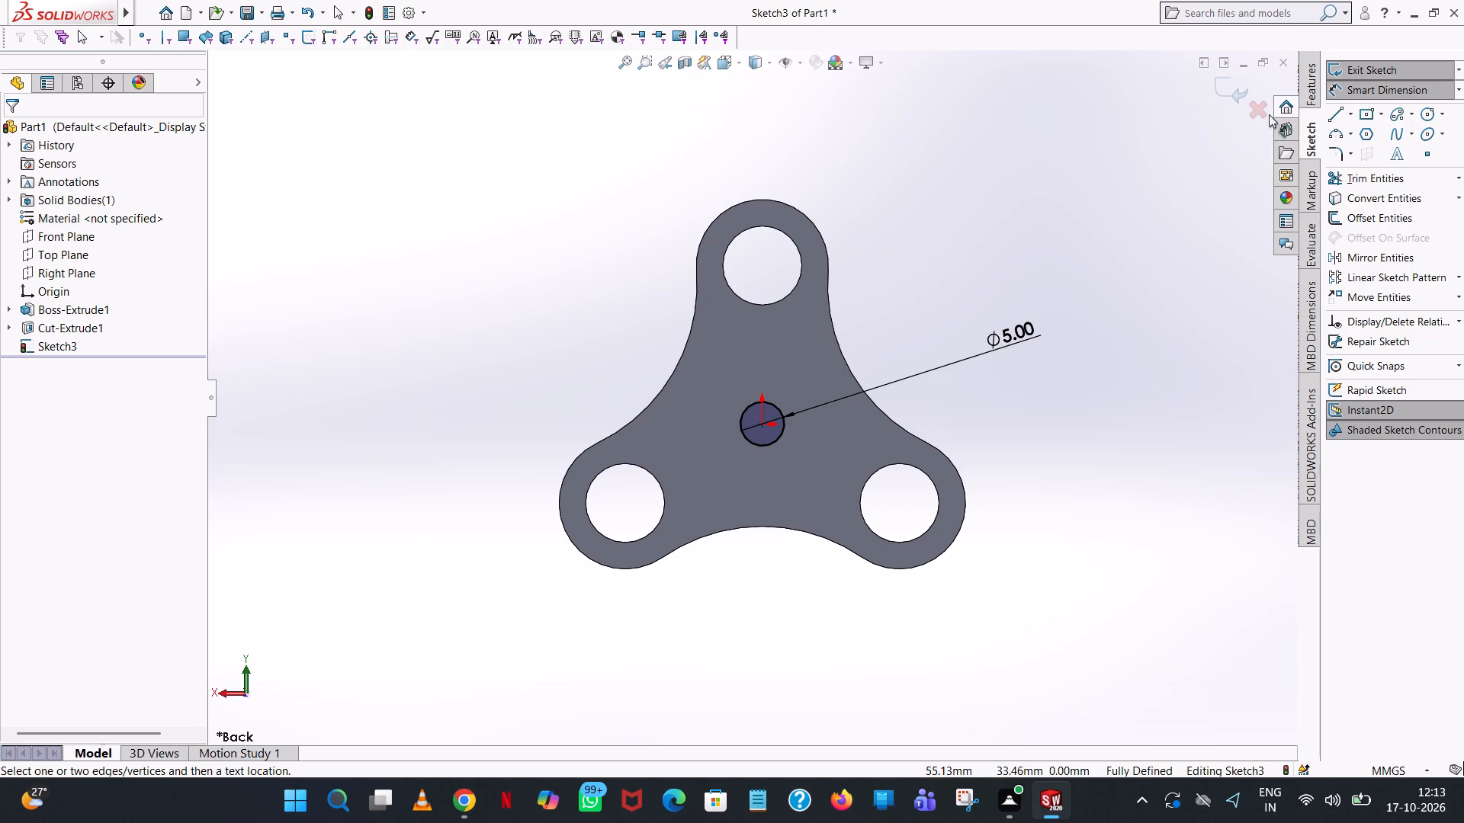
Extrude the central circle as a blind boss merged with the plate, entering a depth calculated by subtracting from 50 mm.
{"action": "left_click", "coordinate": [1308, 83]}
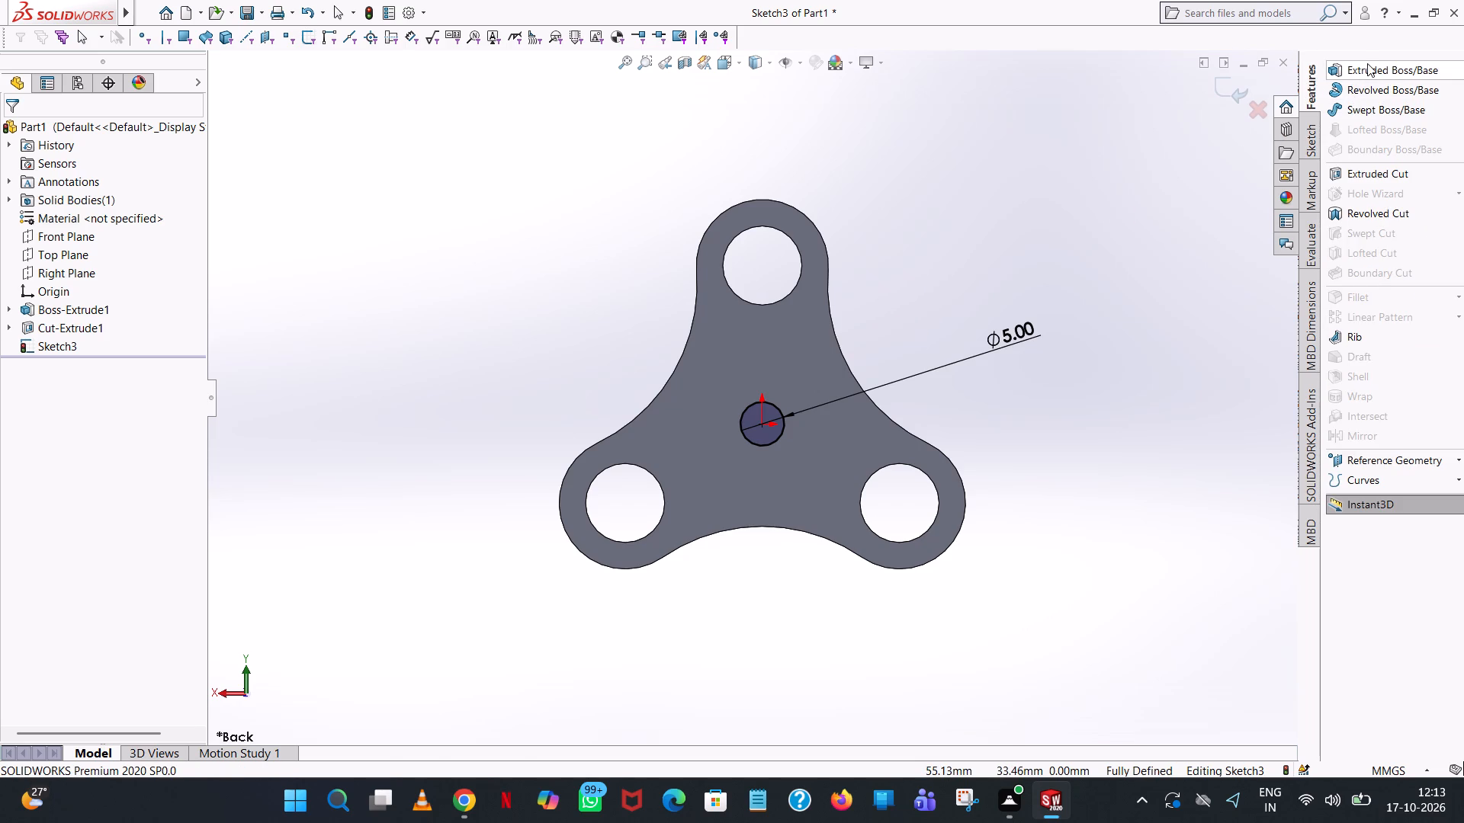
{"action": "left_click", "coordinate": [1364, 67]}
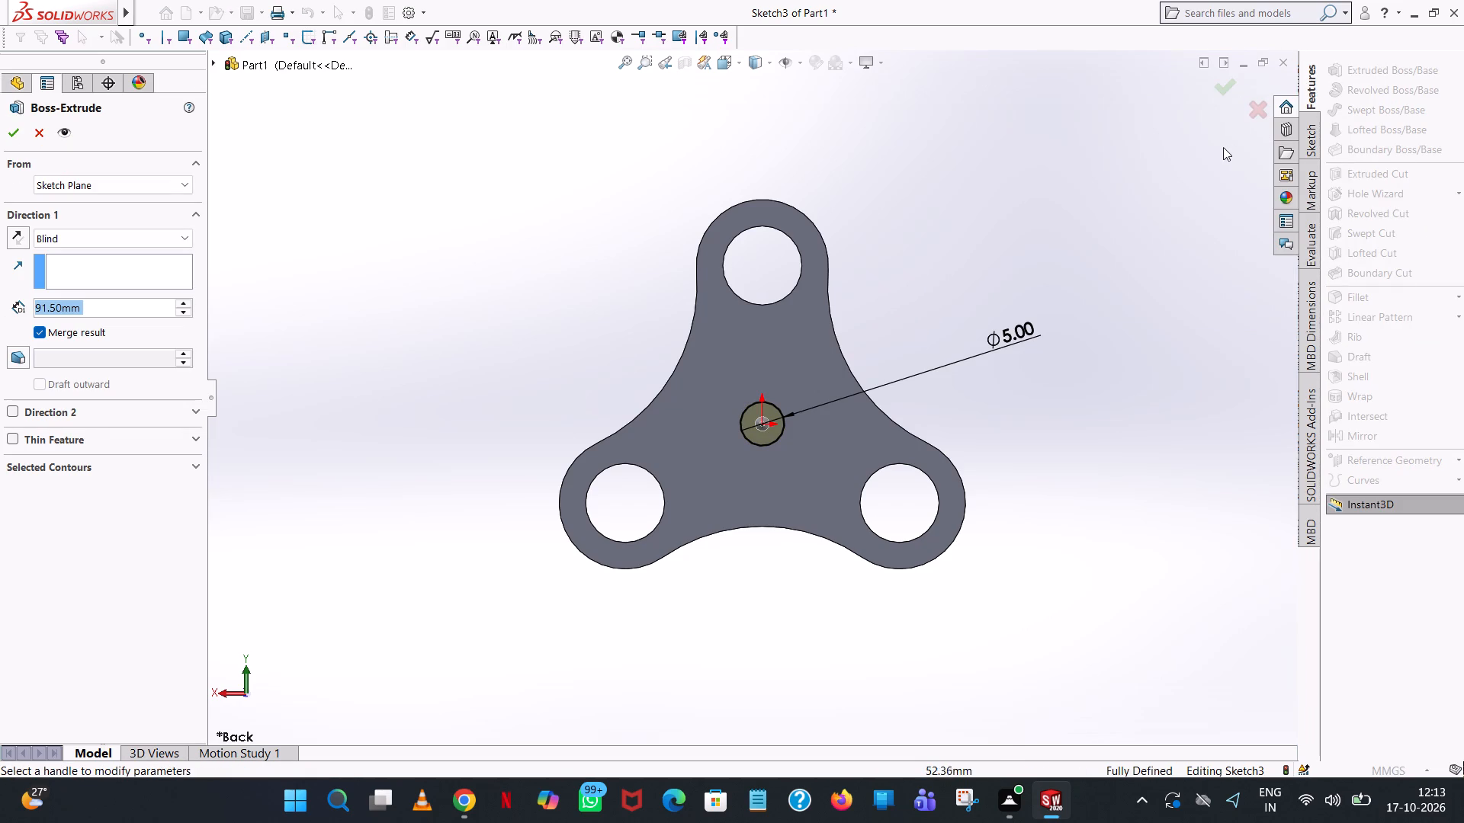
{"action": "scroll", "coordinate": [980, 281], "scroll_direction": "up", "scroll_amount": 1}
{"action": "middle_click_drag", "start_coordinate": [967, 290], "coordinate": [777, 331]}
{"action": "double_click", "coordinate": [127, 309]}
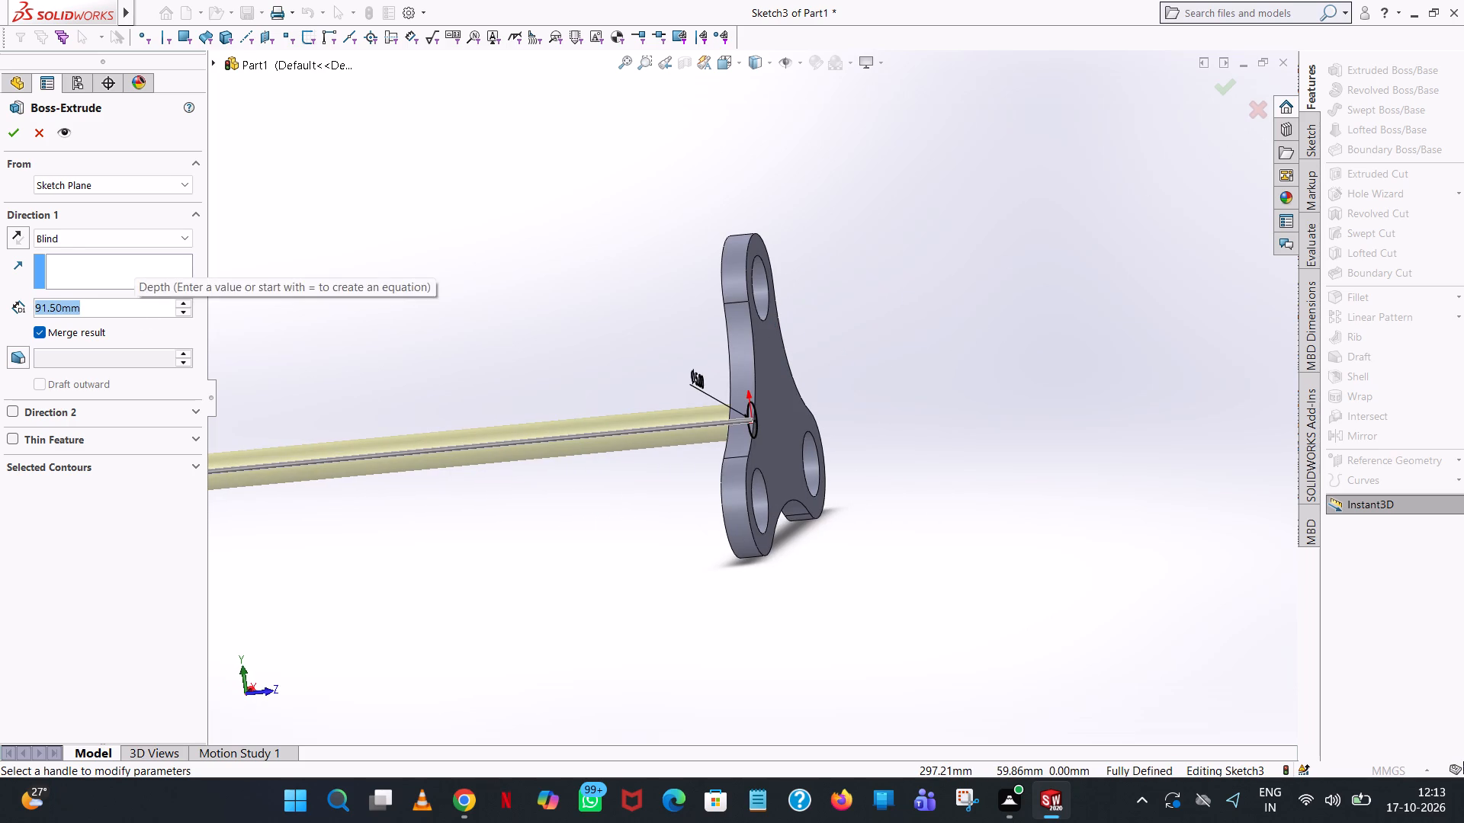
{"action": "type", "text": "50-"}
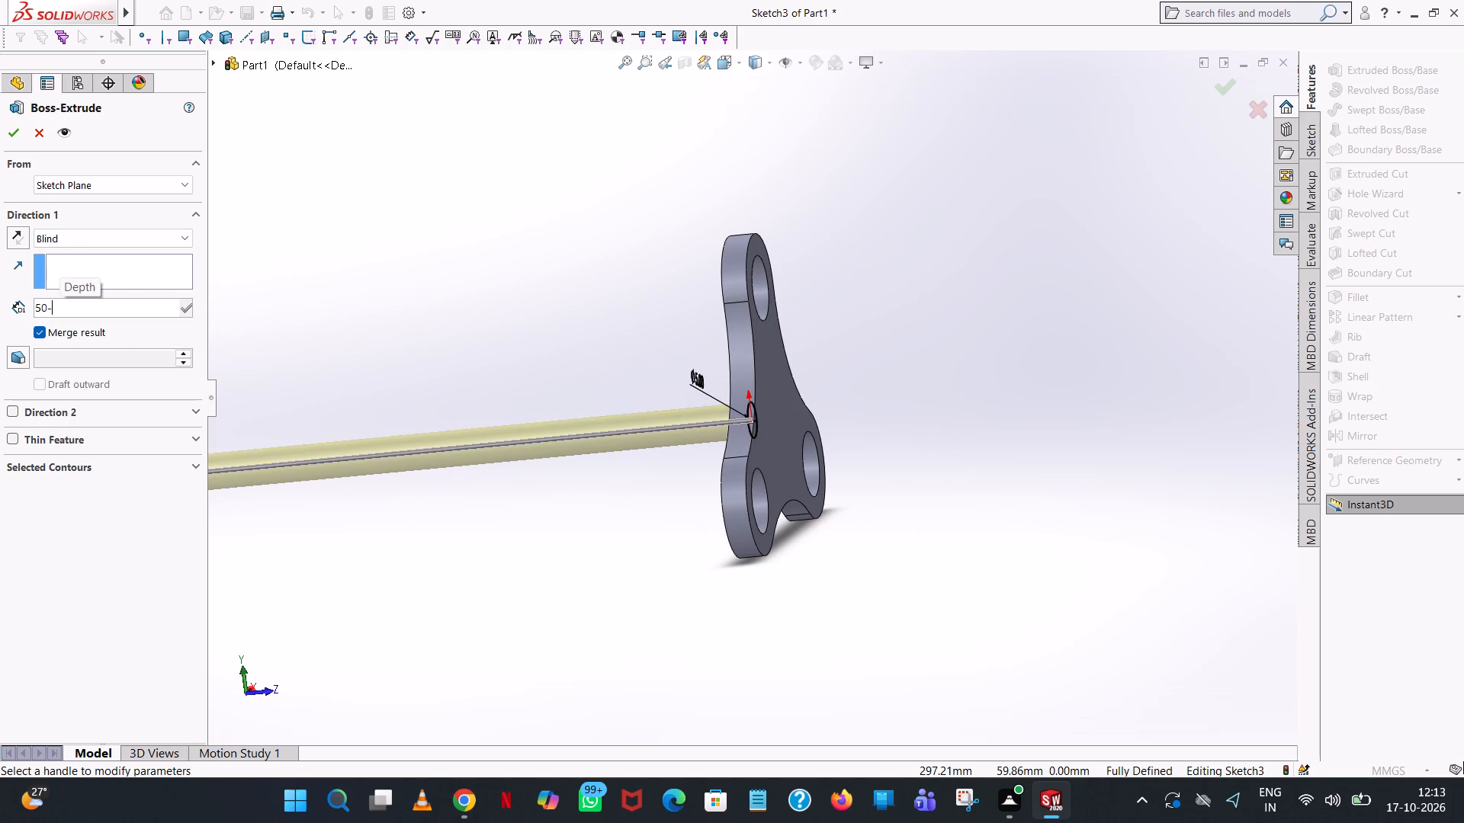
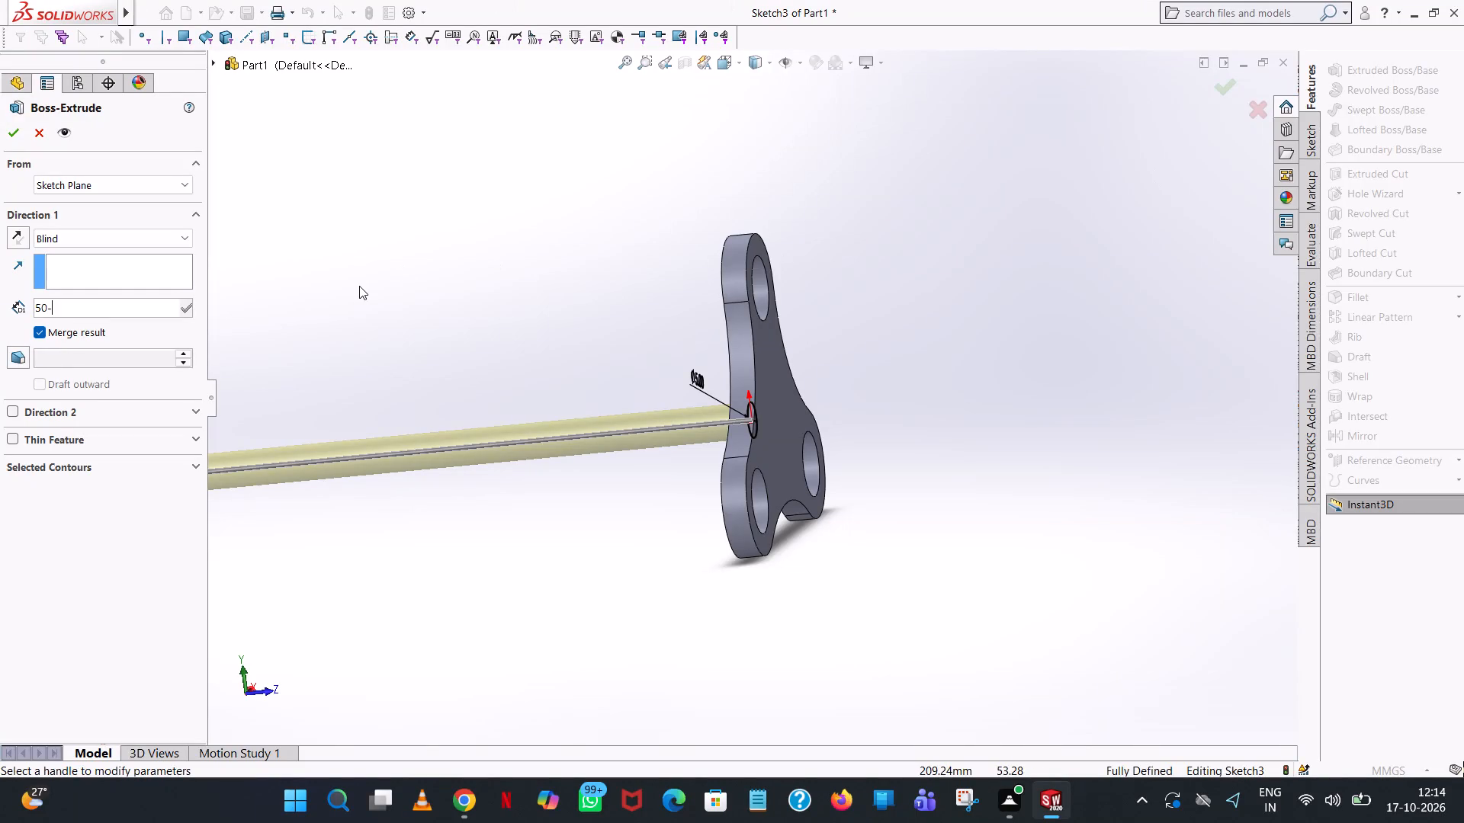
Complete the central shaft's blind boss with a depth of 50-10-1.5 mm.
{"action": "type", "text": "10-"}
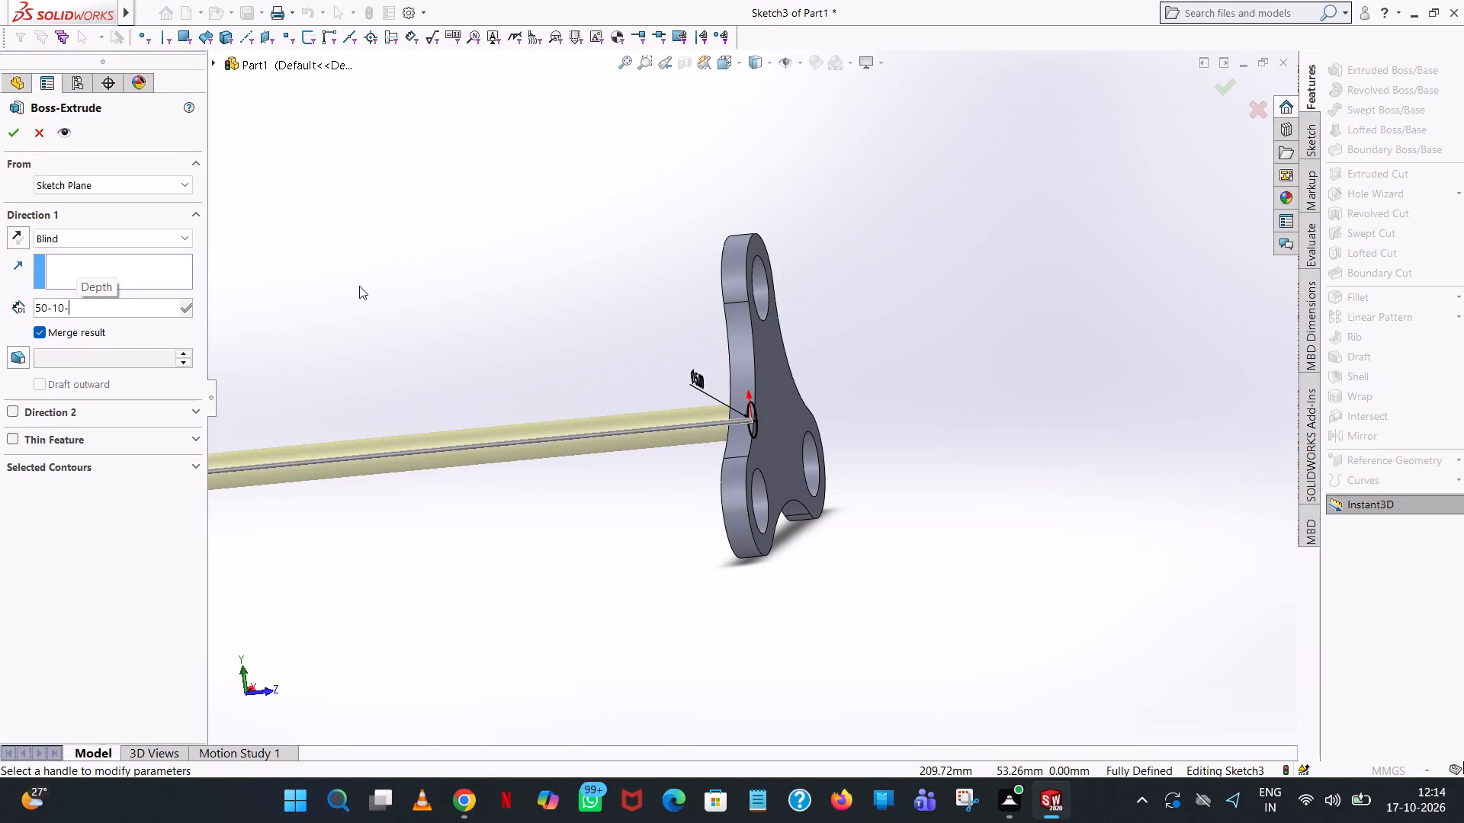
{"action": "type", "text": "1.5"}
{"action": "key", "text": "Return"}
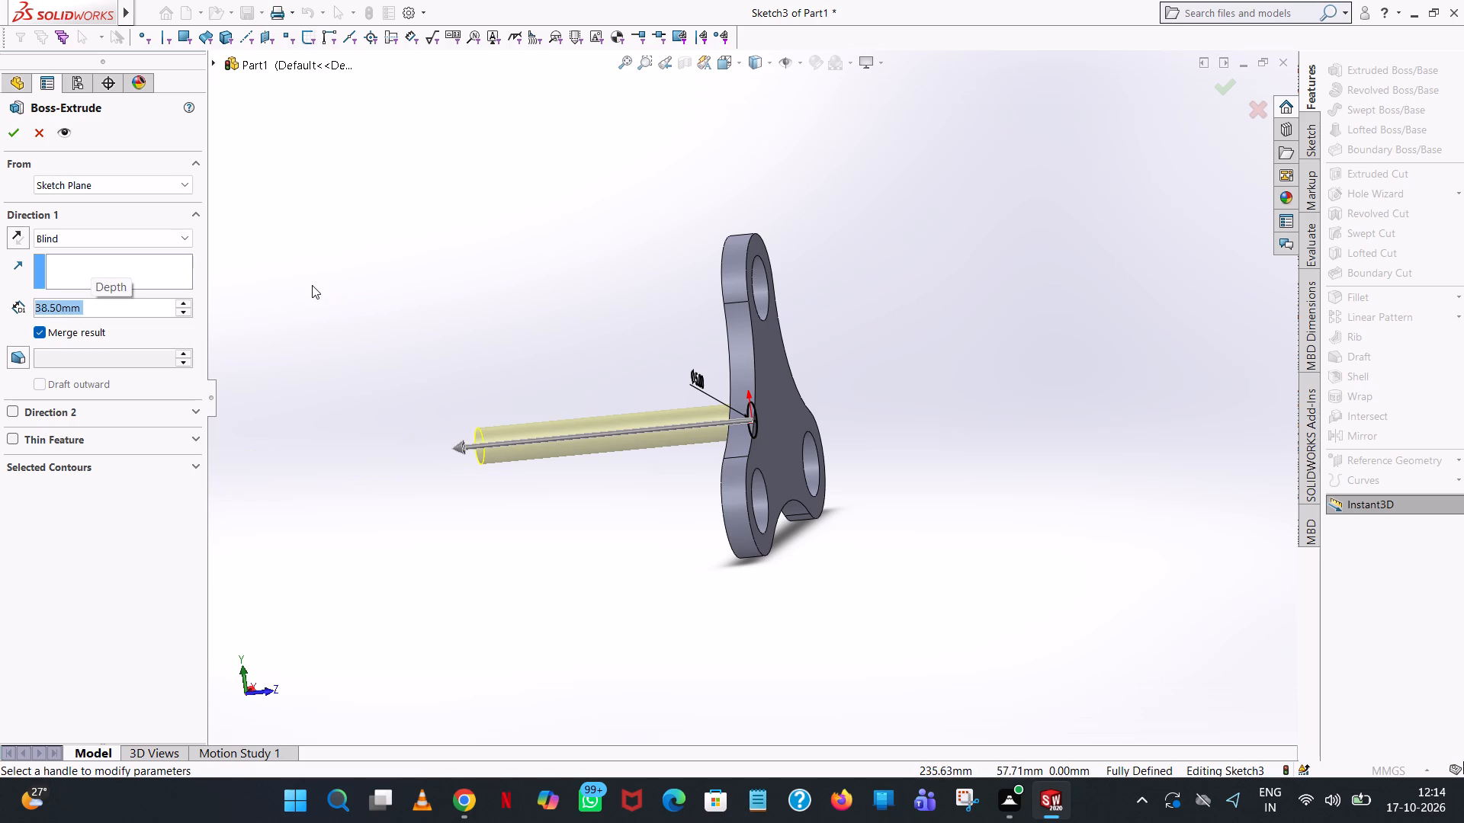
{"action": "left_click", "coordinate": [12, 133]}
{"action": "left_click", "coordinate": [458, 343]}
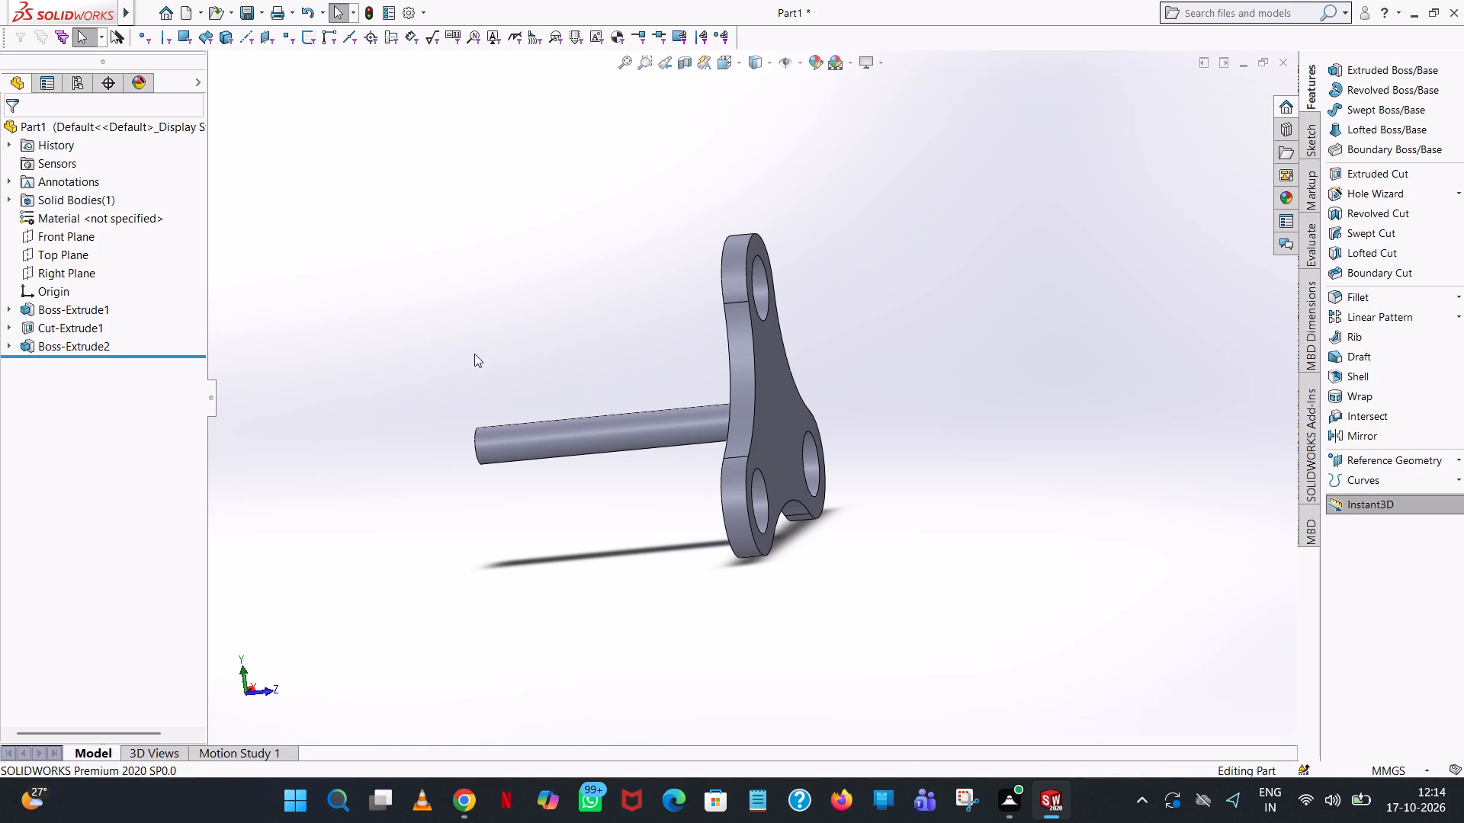
Start an extruded boss sketch on the shaft's free end face and draw a 4 mm radius circle centred on the origin.
{"action": "middle_click_drag", "start_coordinate": [490, 359], "coordinate": [663, 334]}
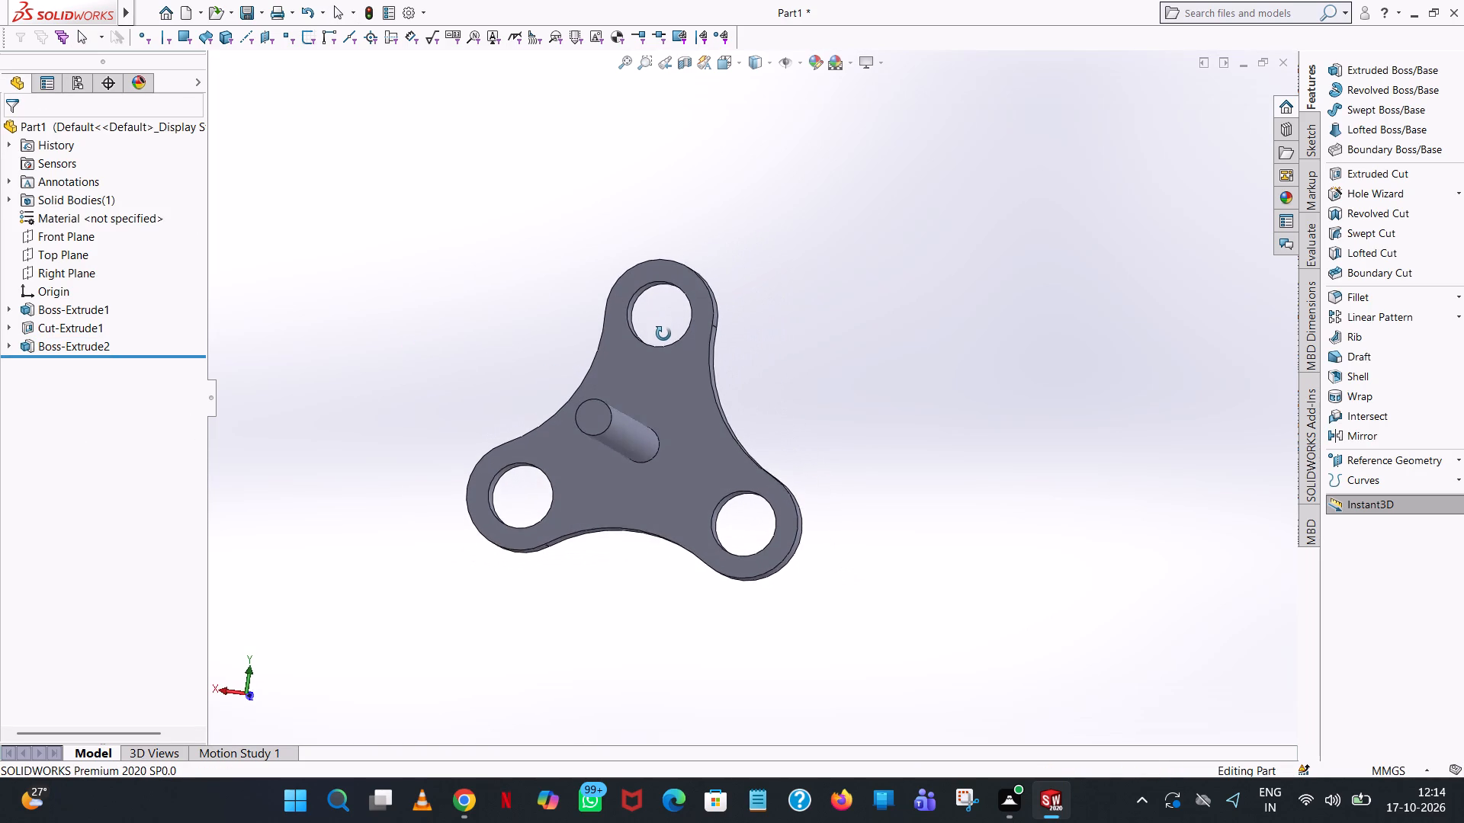
{"action": "middle_click_drag", "start_coordinate": [663, 334], "coordinate": [664, 344]}
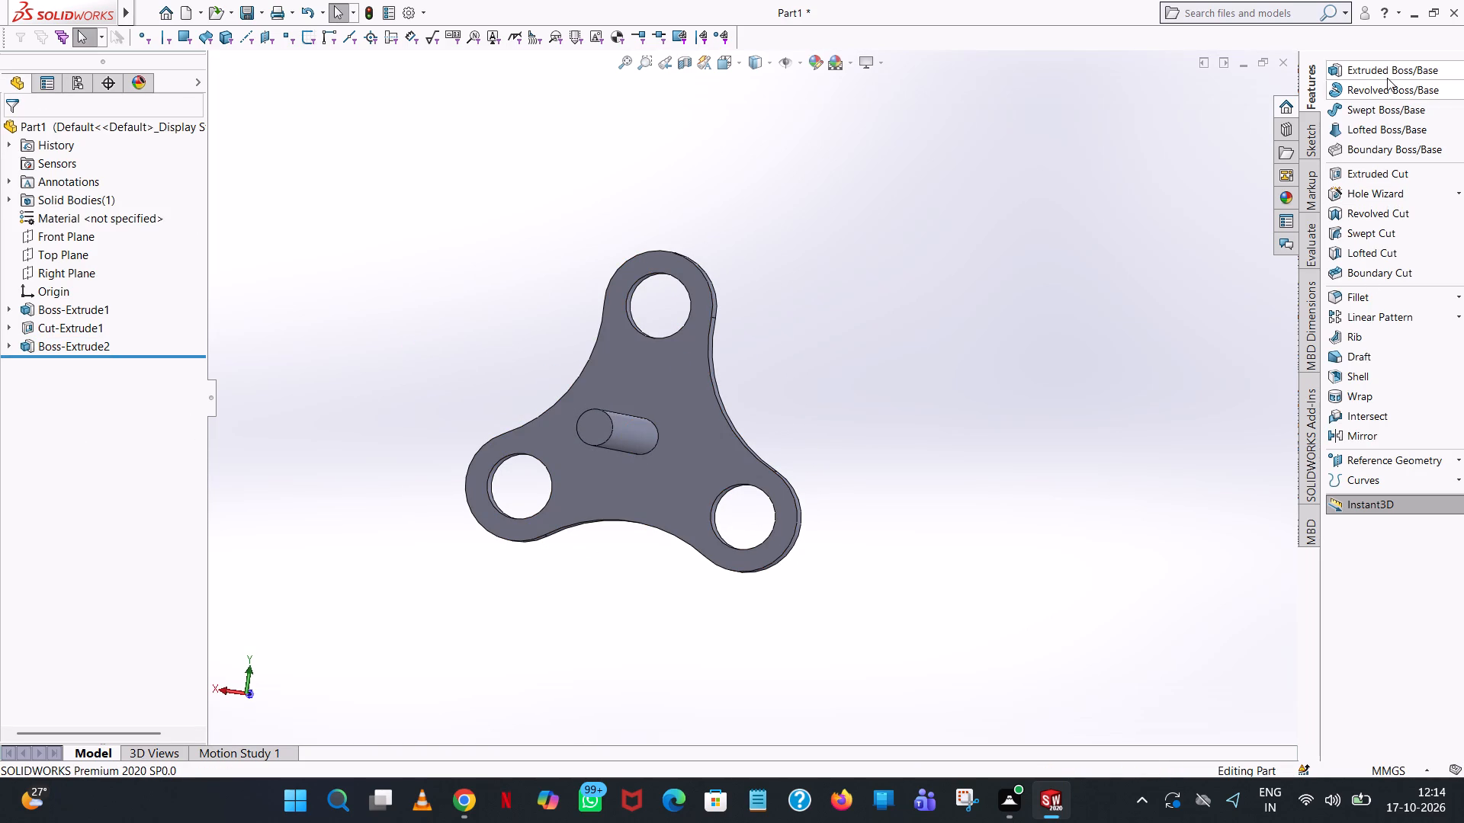
{"action": "left_click", "coordinate": [1386, 78]}
{"action": "left_click", "coordinate": [589, 420]}
{"action": "scroll", "coordinate": [639, 433], "scroll_direction": "down", "scroll_amount": 3}
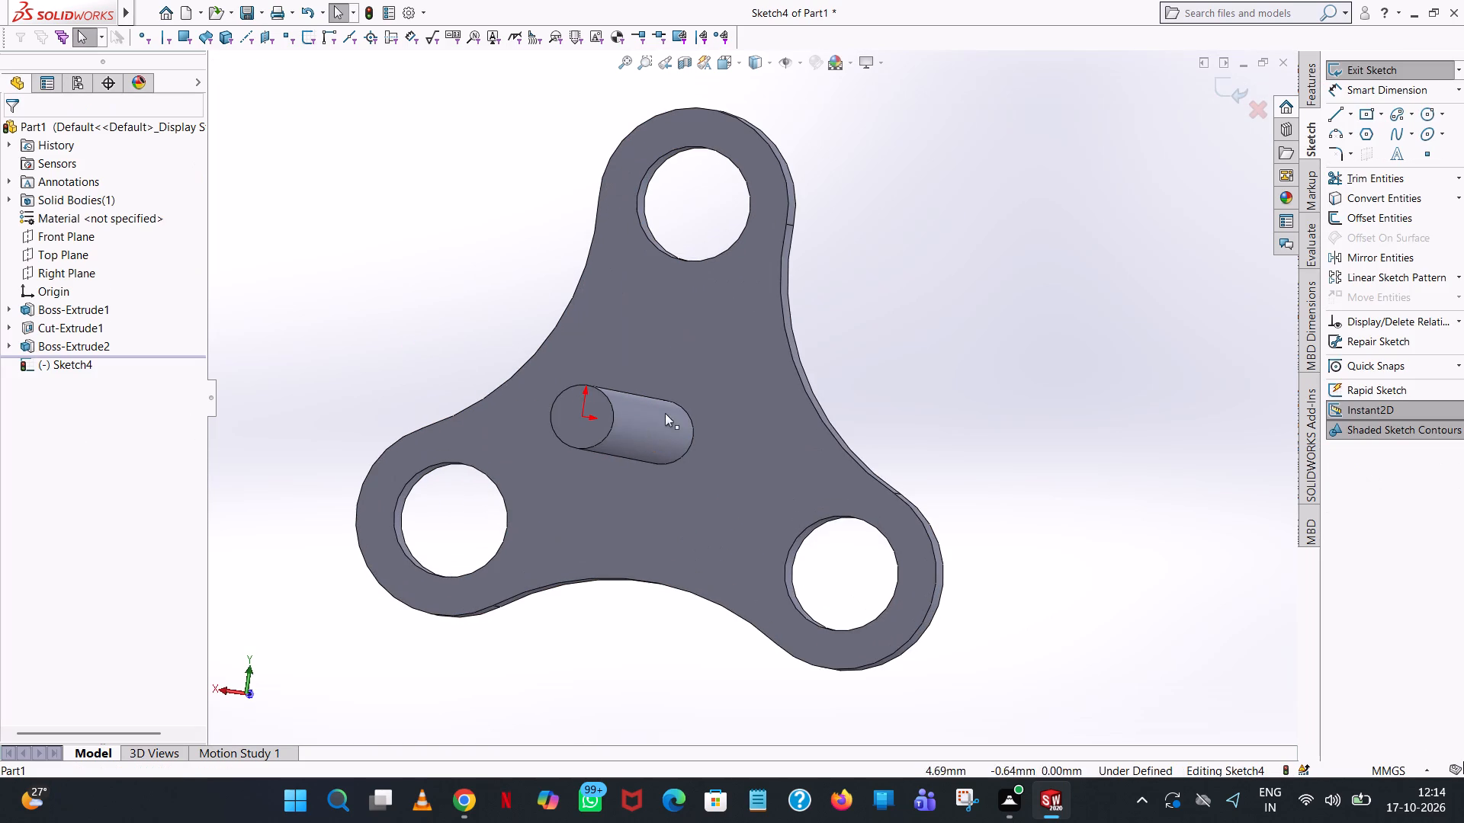
{"action": "left_click", "coordinate": [1423, 111]}
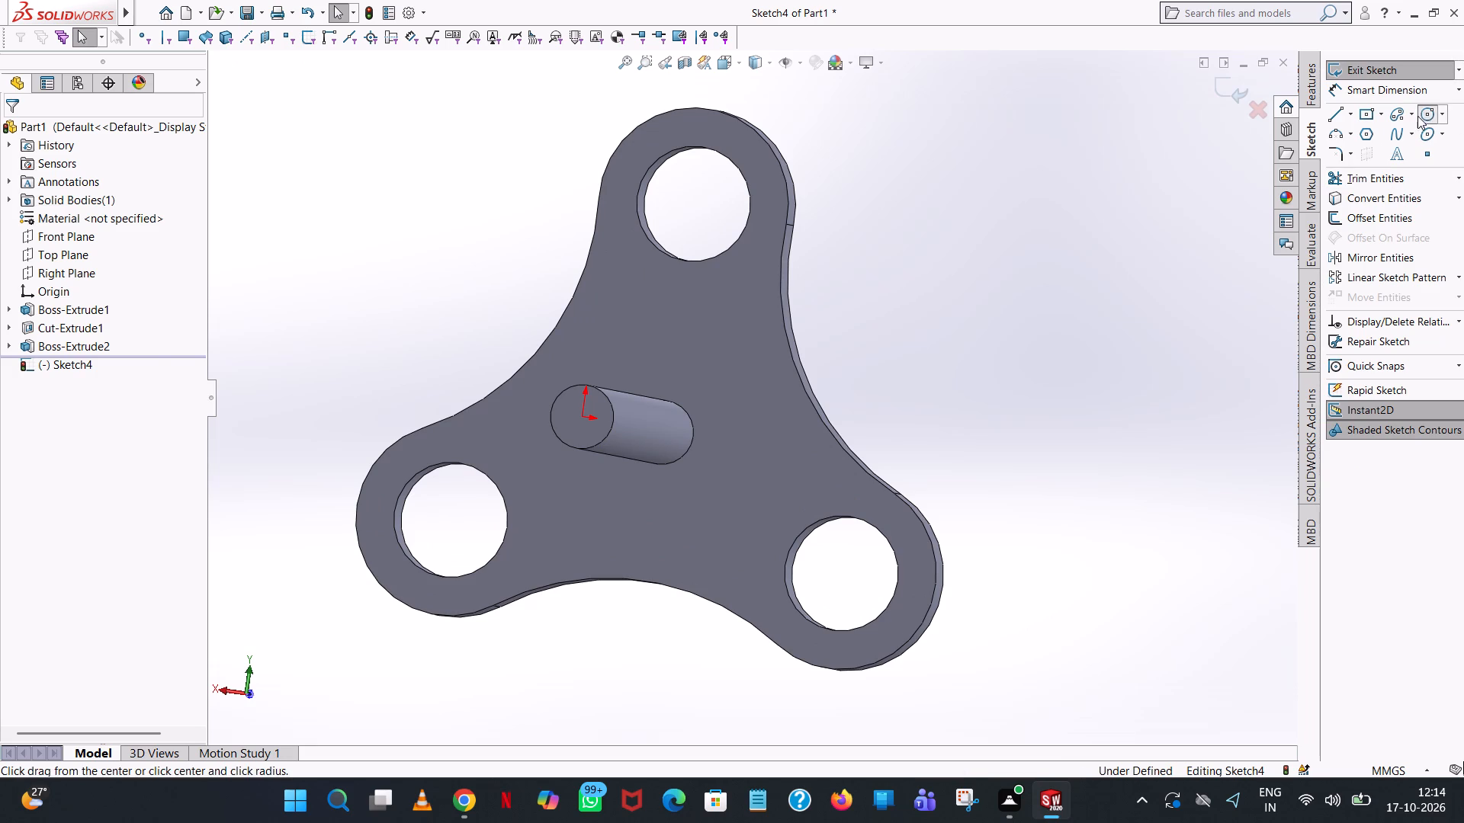
{"action": "left_click", "coordinate": [583, 417]}
{"action": "left_click", "coordinate": [596, 369]}
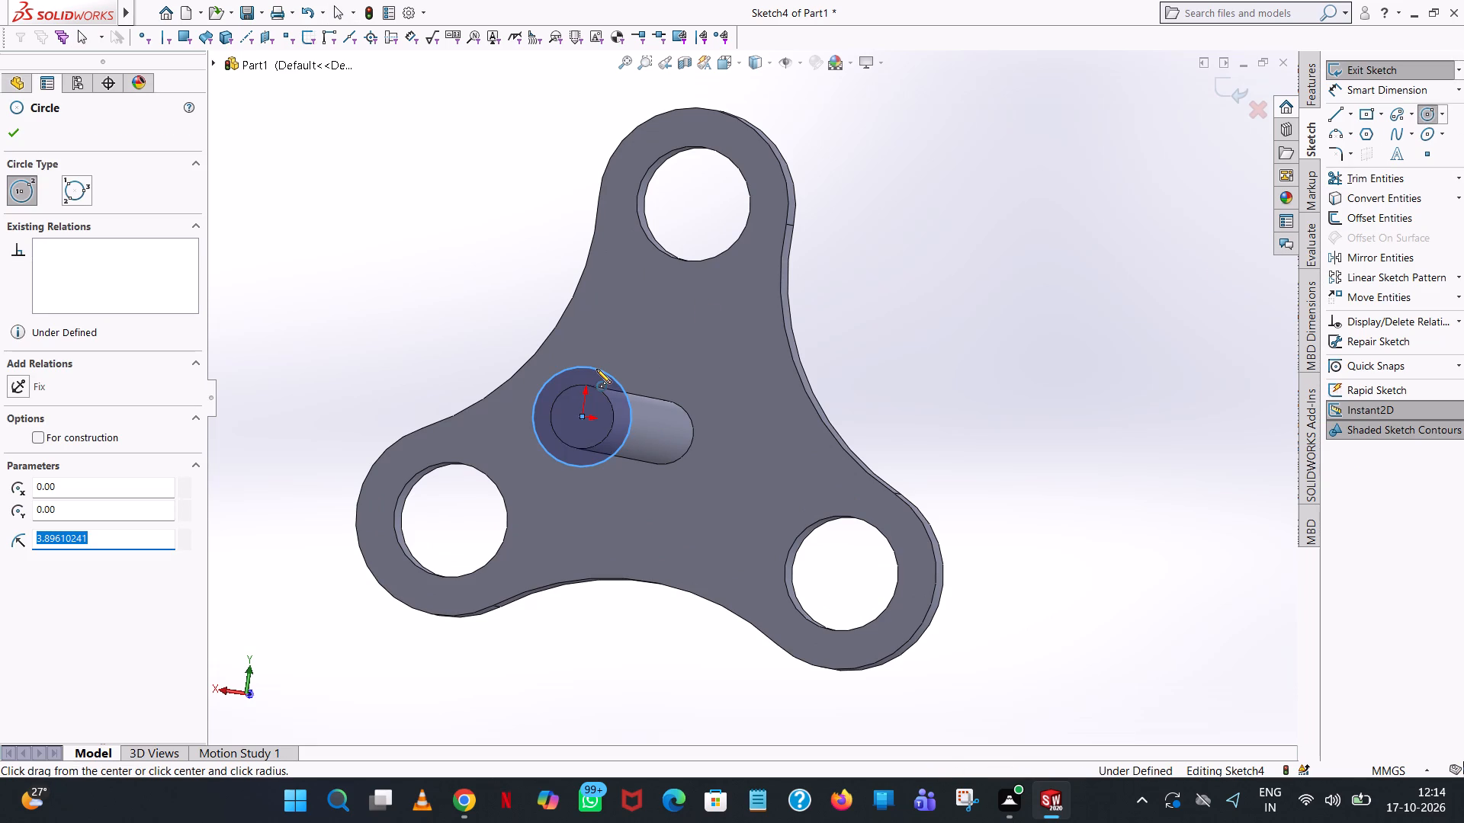
{"action": "key", "text": "4"}
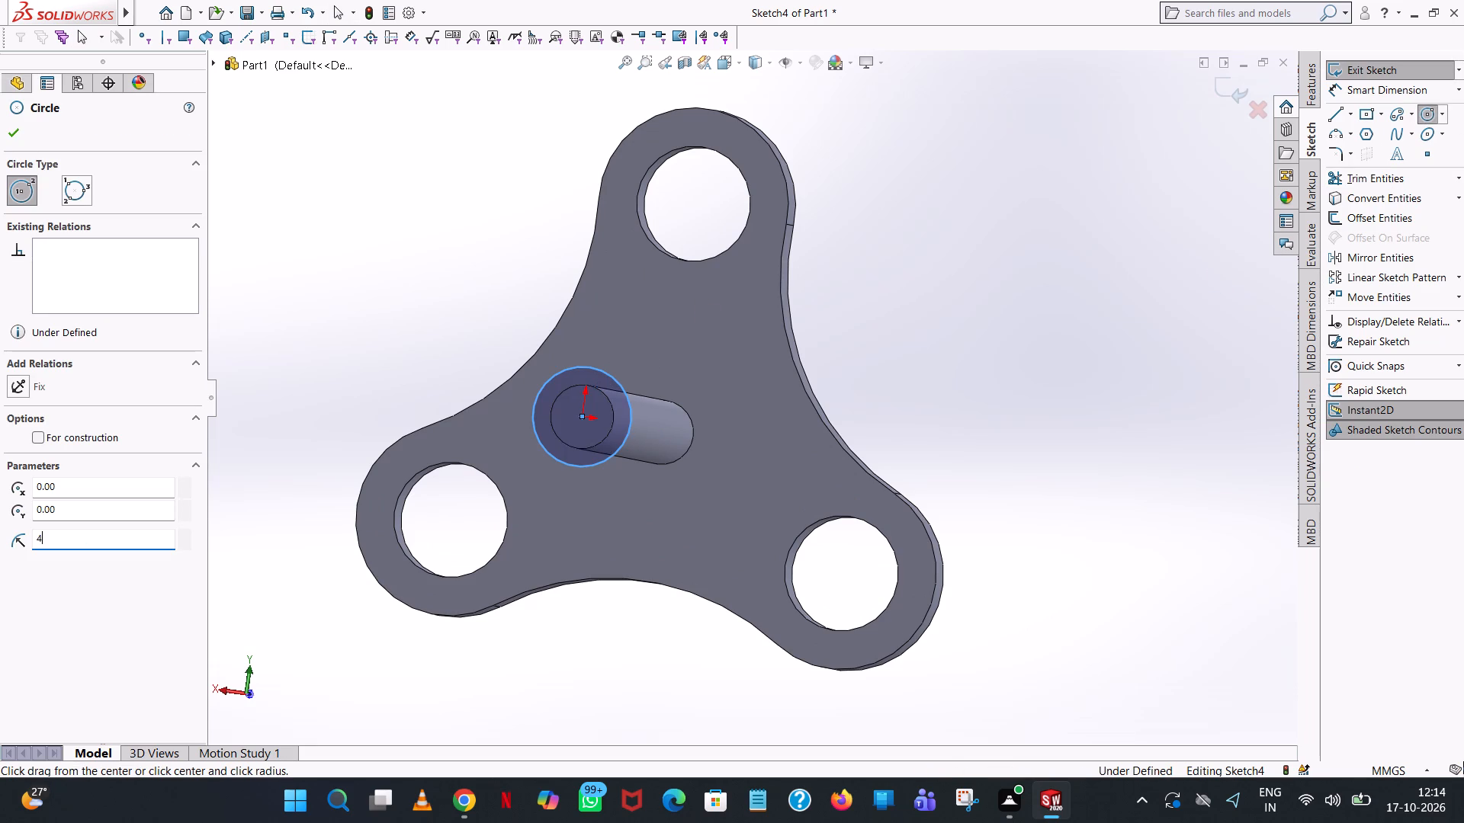
{"action": "key", "text": "Return"}
{"action": "left_click", "coordinate": [16, 132]}
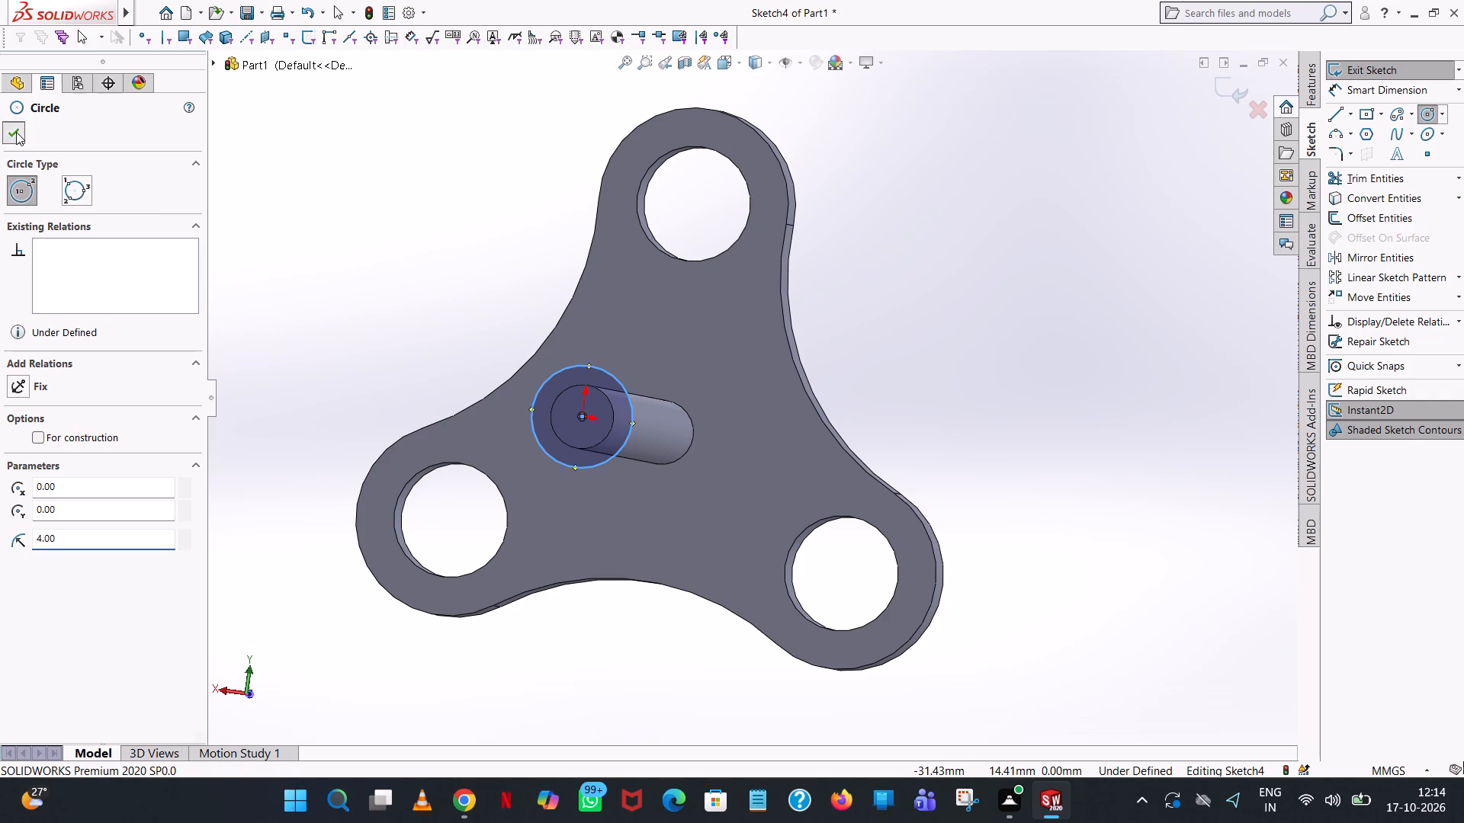
Extrude the 4 mm radius circle as a blind boss 1.5 mm deep, merged with the shaft to form a collar.
{"action": "left_click", "coordinate": [1315, 80]}
{"action": "left_click", "coordinate": [1364, 66]}
{"action": "middle_click_drag", "start_coordinate": [1069, 151], "coordinate": [1042, 165]}
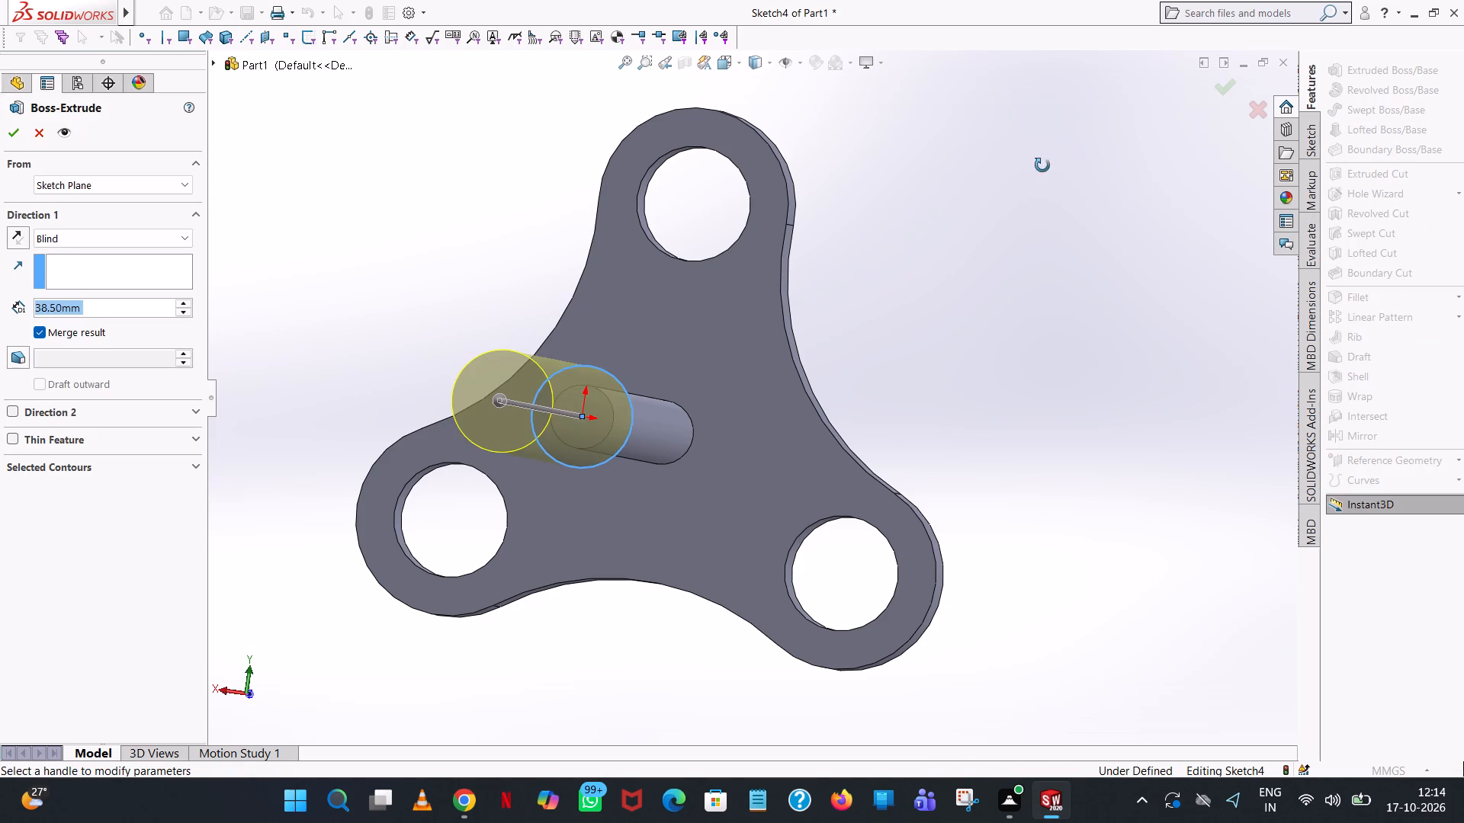
{"action": "middle_click_drag", "start_coordinate": [1042, 165], "coordinate": [968, 198]}
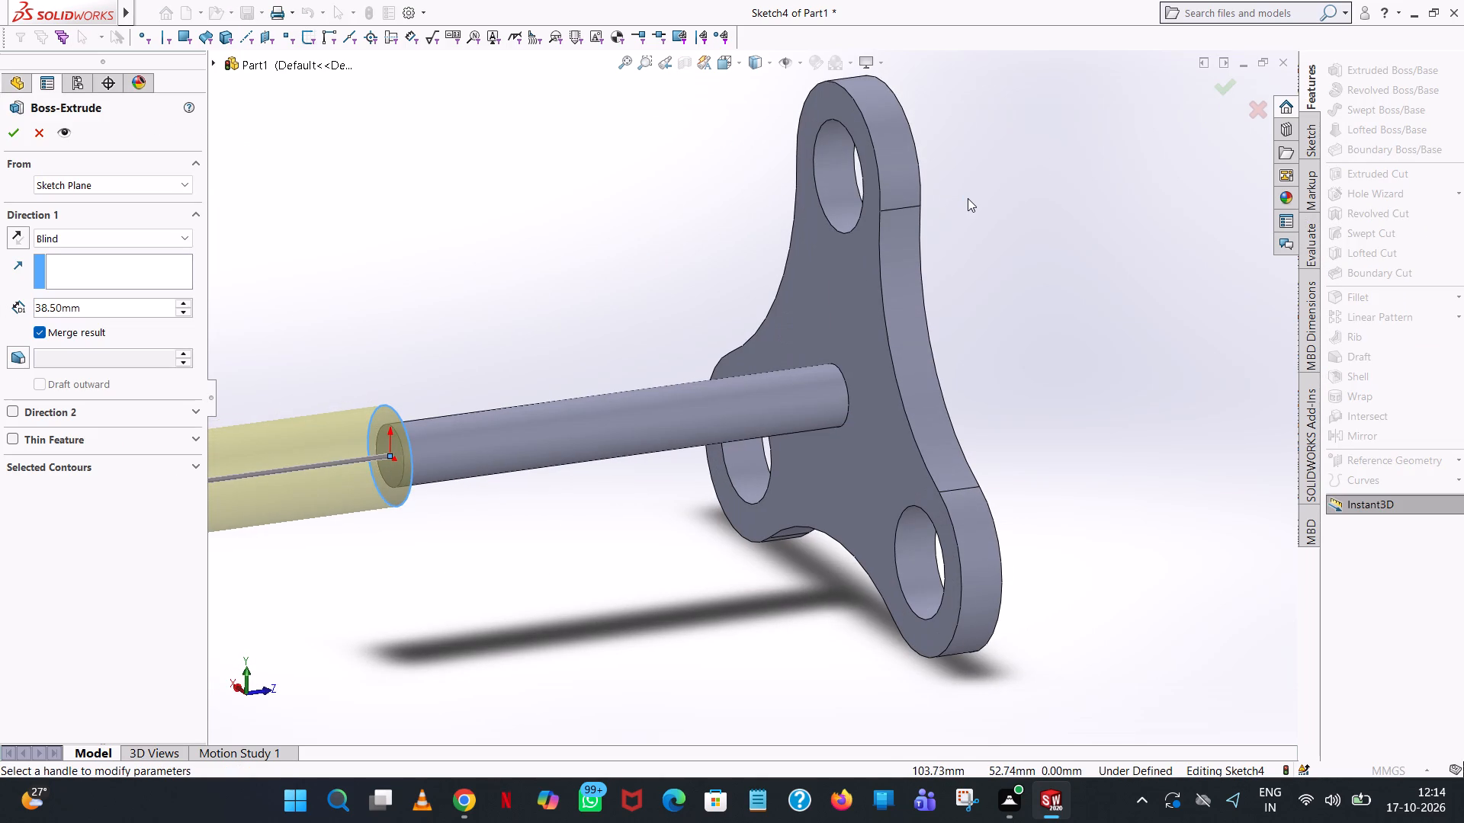
{"action": "double_click", "coordinate": [125, 308]}
{"action": "type", "text": "1.5"}
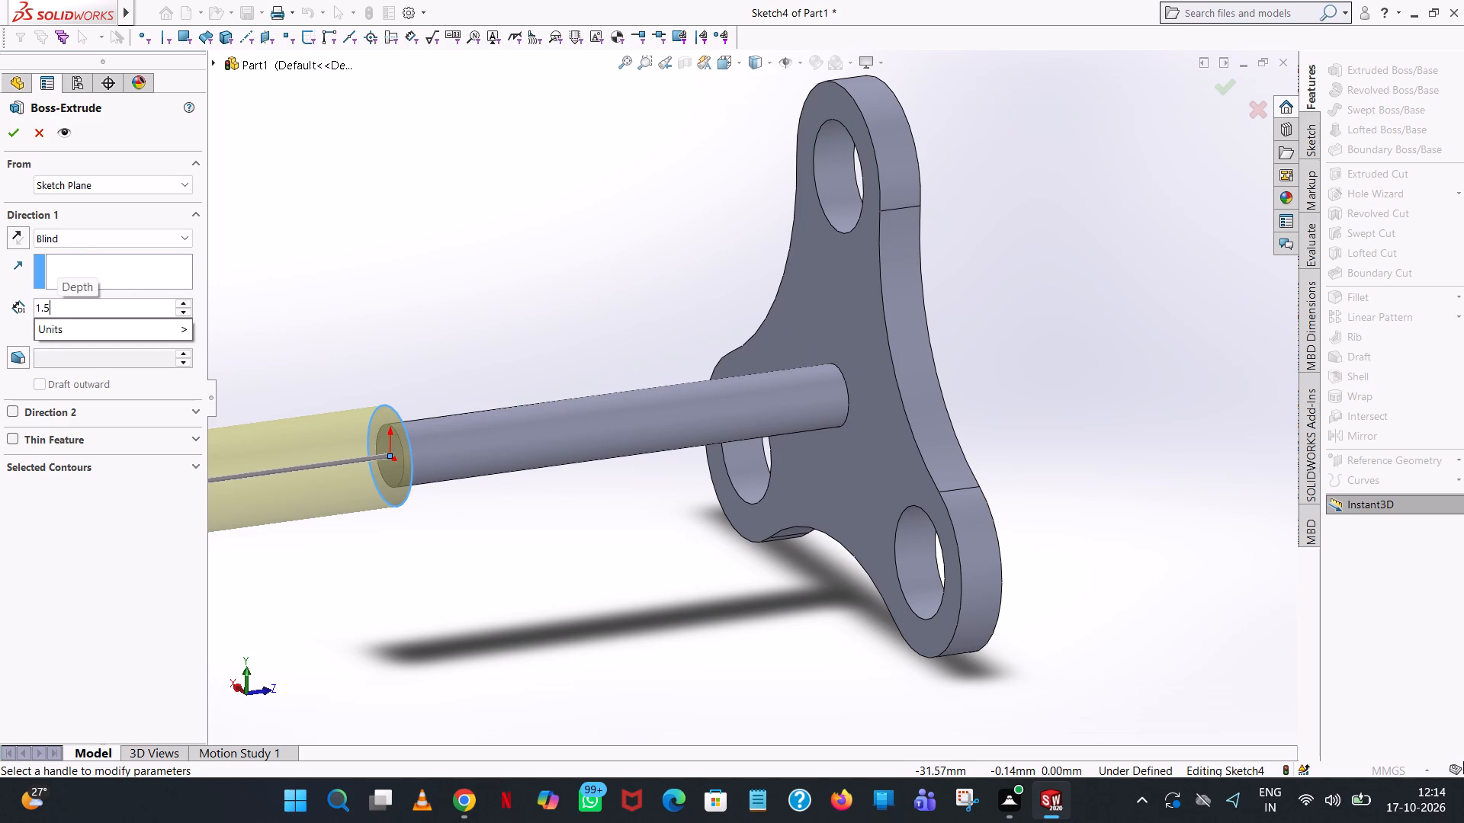
{"action": "left_click", "coordinate": [557, 294]}
{"action": "left_click", "coordinate": [7, 132]}
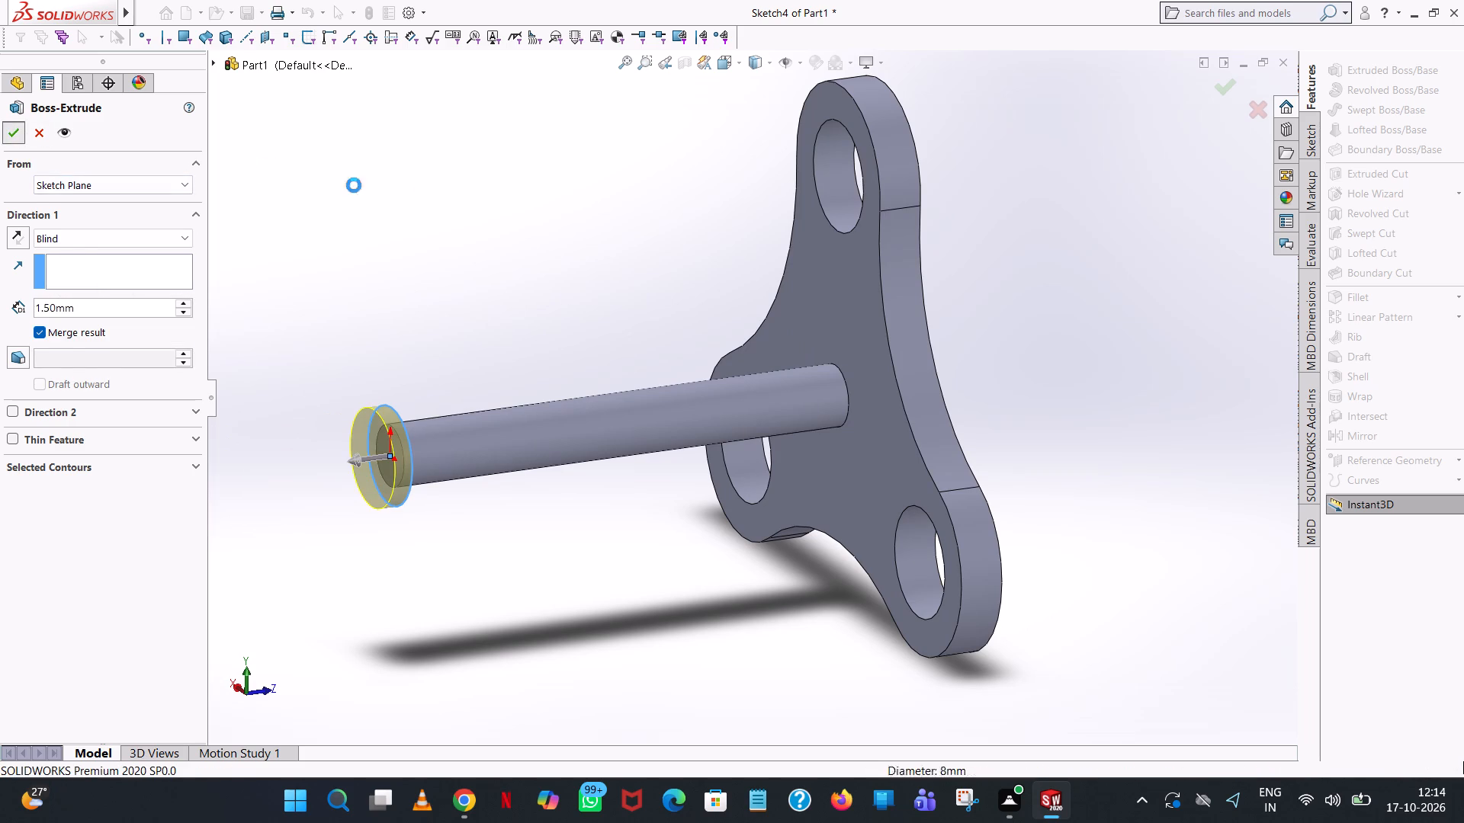
{"action": "left_click", "coordinate": [451, 233]}
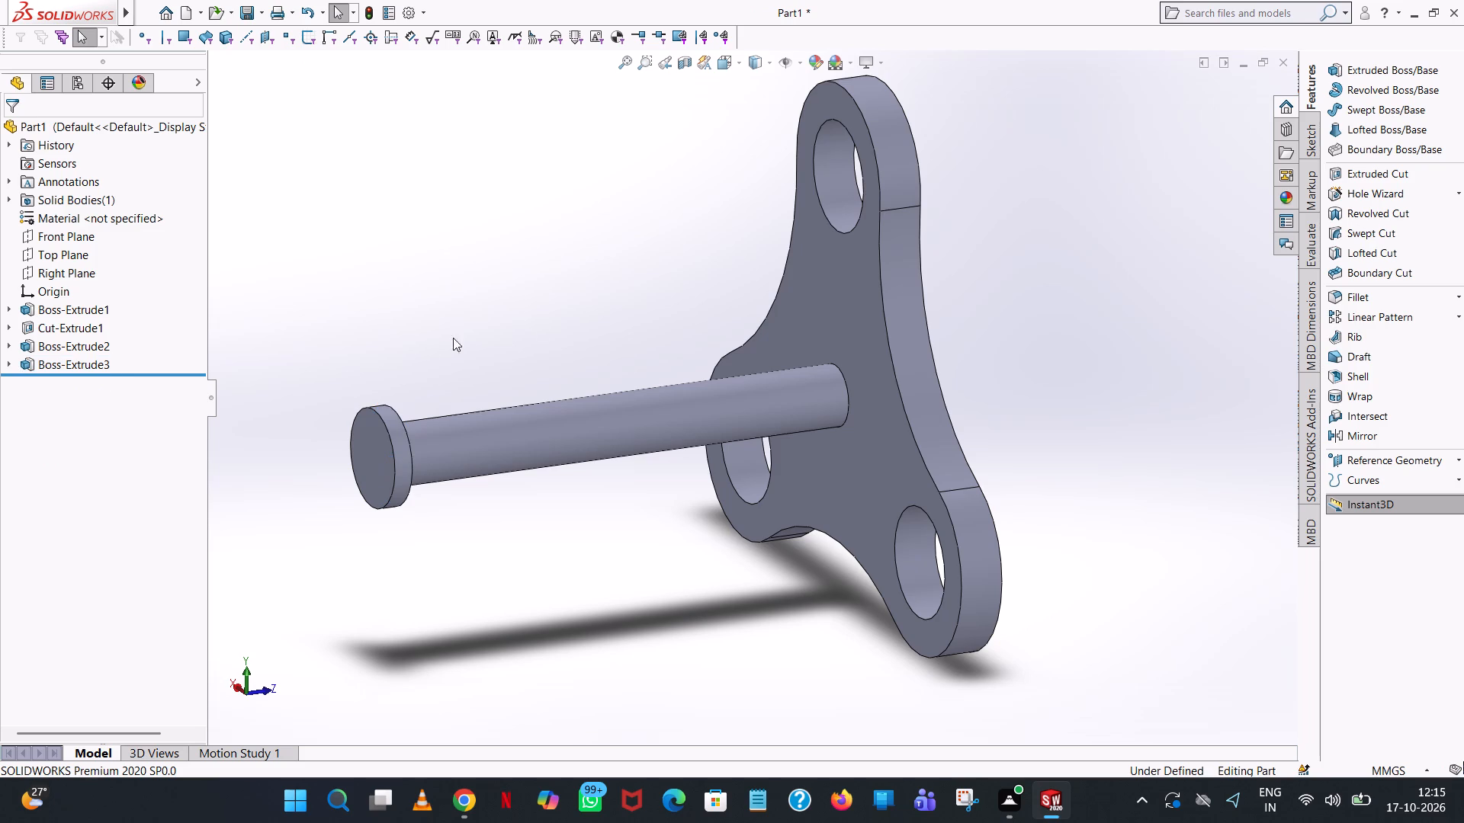
Start an extruded boss sketch on the collar's outer face and draw a 2.5 mm radius circle centred on the origin.
{"action": "left_click", "coordinate": [1389, 67]}
{"action": "left_click", "coordinate": [371, 438]}
{"action": "middle_click_drag", "start_coordinate": [509, 419], "coordinate": [631, 407]}
{"action": "left_click", "coordinate": [1433, 112]}
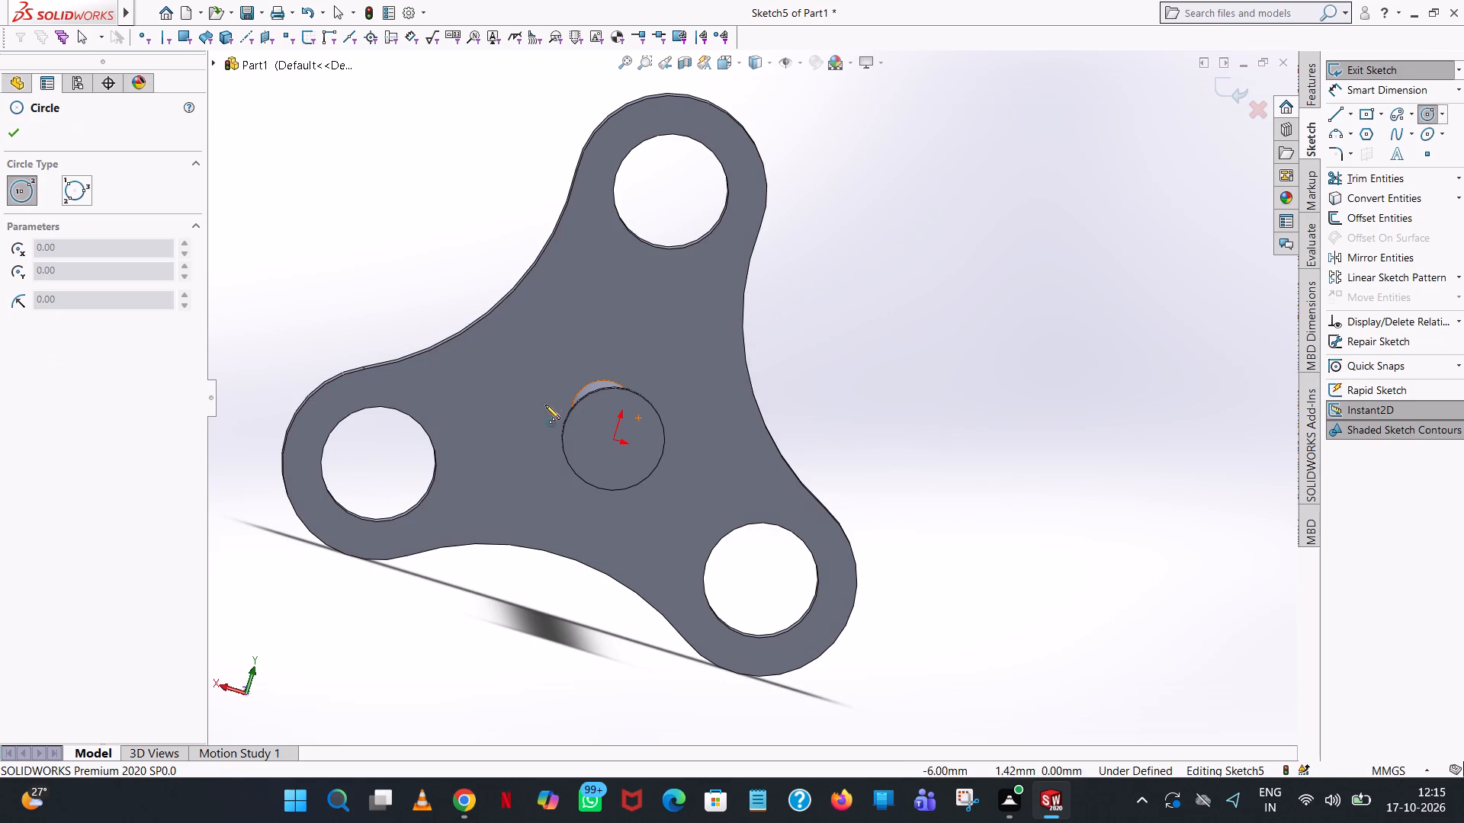
{"action": "left_click", "coordinate": [616, 438]}
{"action": "left_click", "coordinate": [627, 402]}
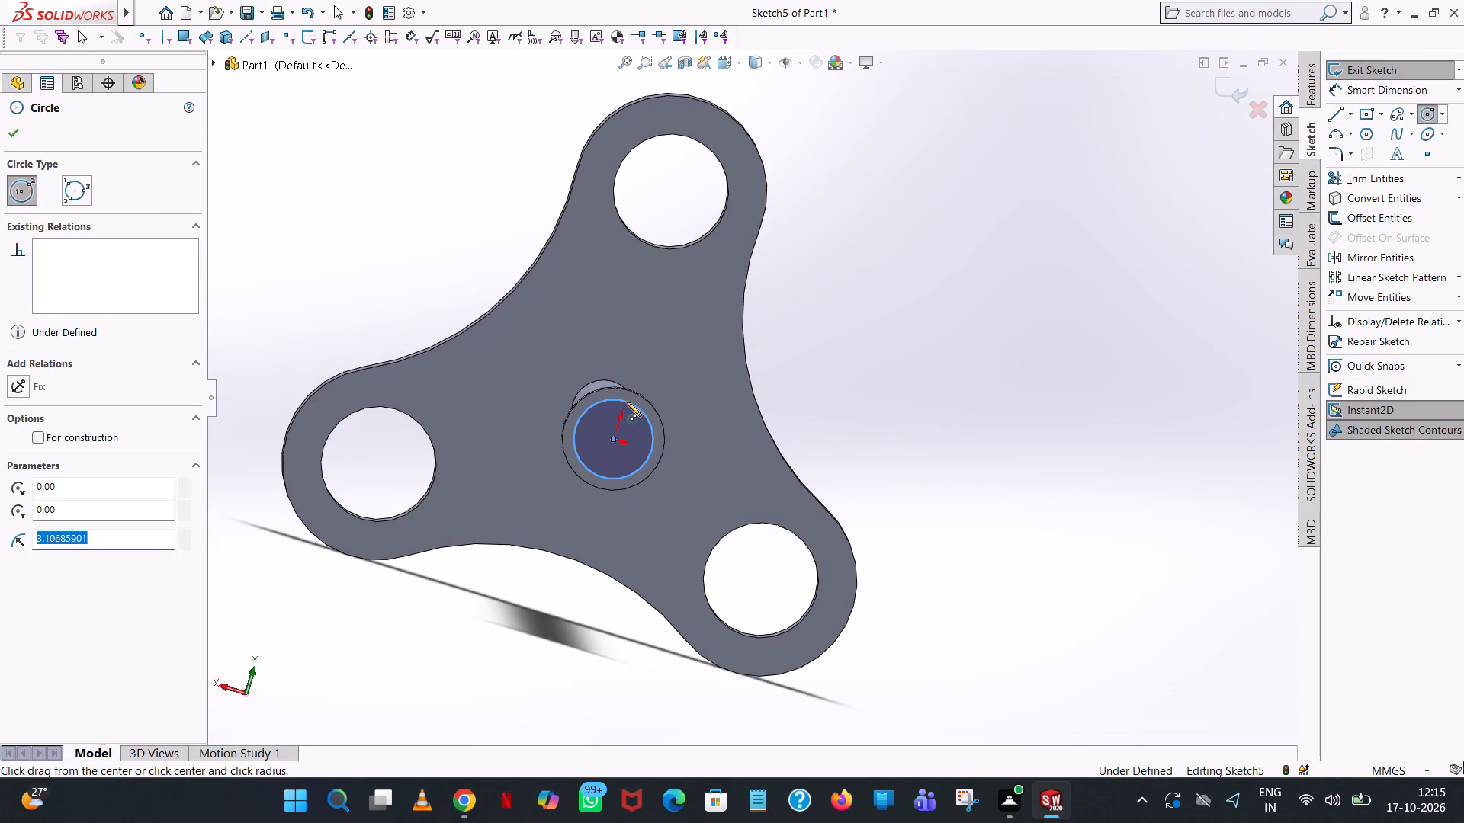
{"action": "type", "text": "2.5"}
{"action": "key", "text": "Return"}
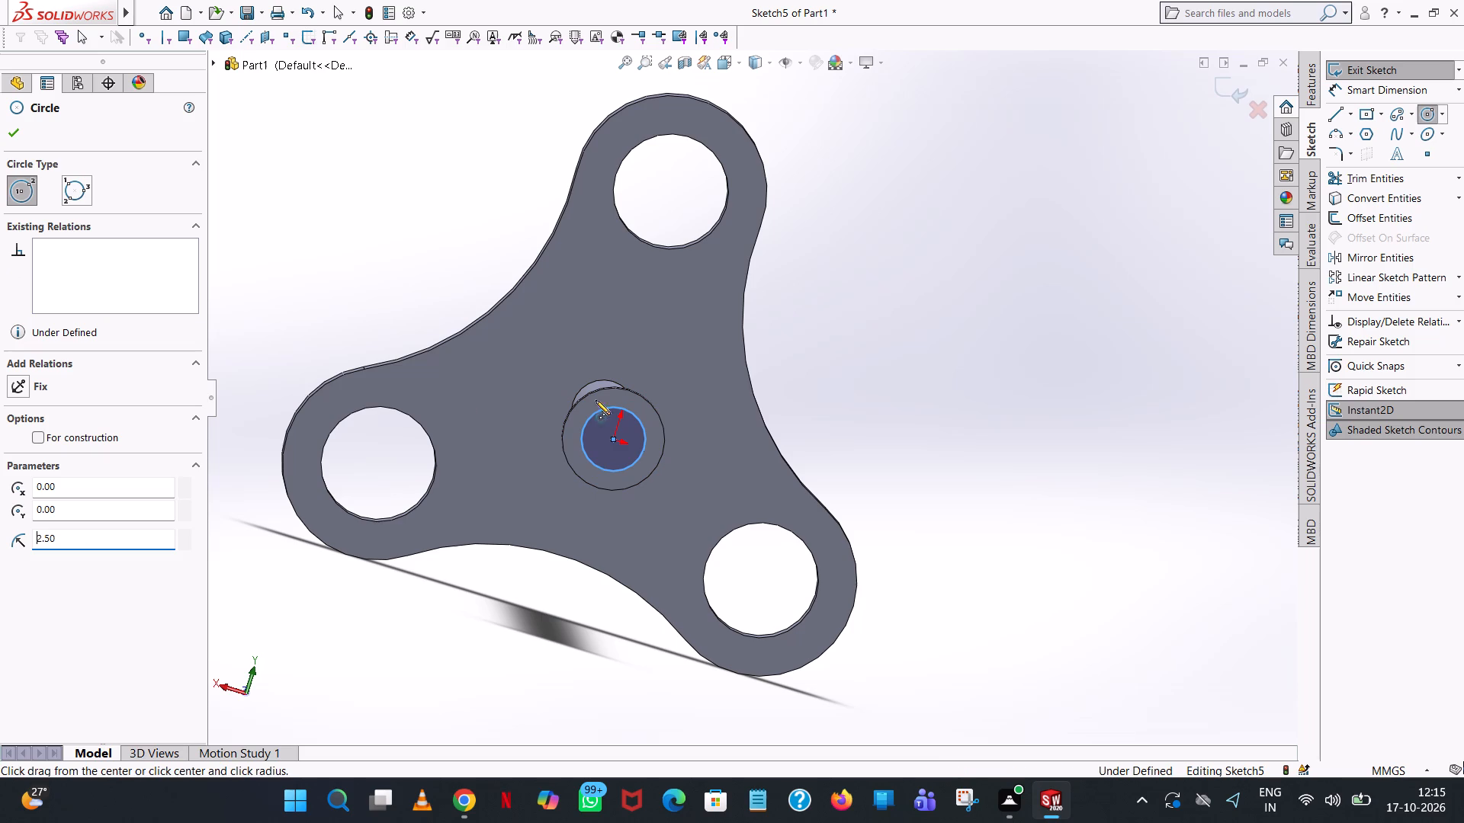
{"action": "left_click", "coordinate": [17, 141]}
Extrude the 2.5 mm radius circle 10 mm outward from the collar as a blind boss merged with the part.
{"action": "left_click", "coordinate": [1309, 91]}
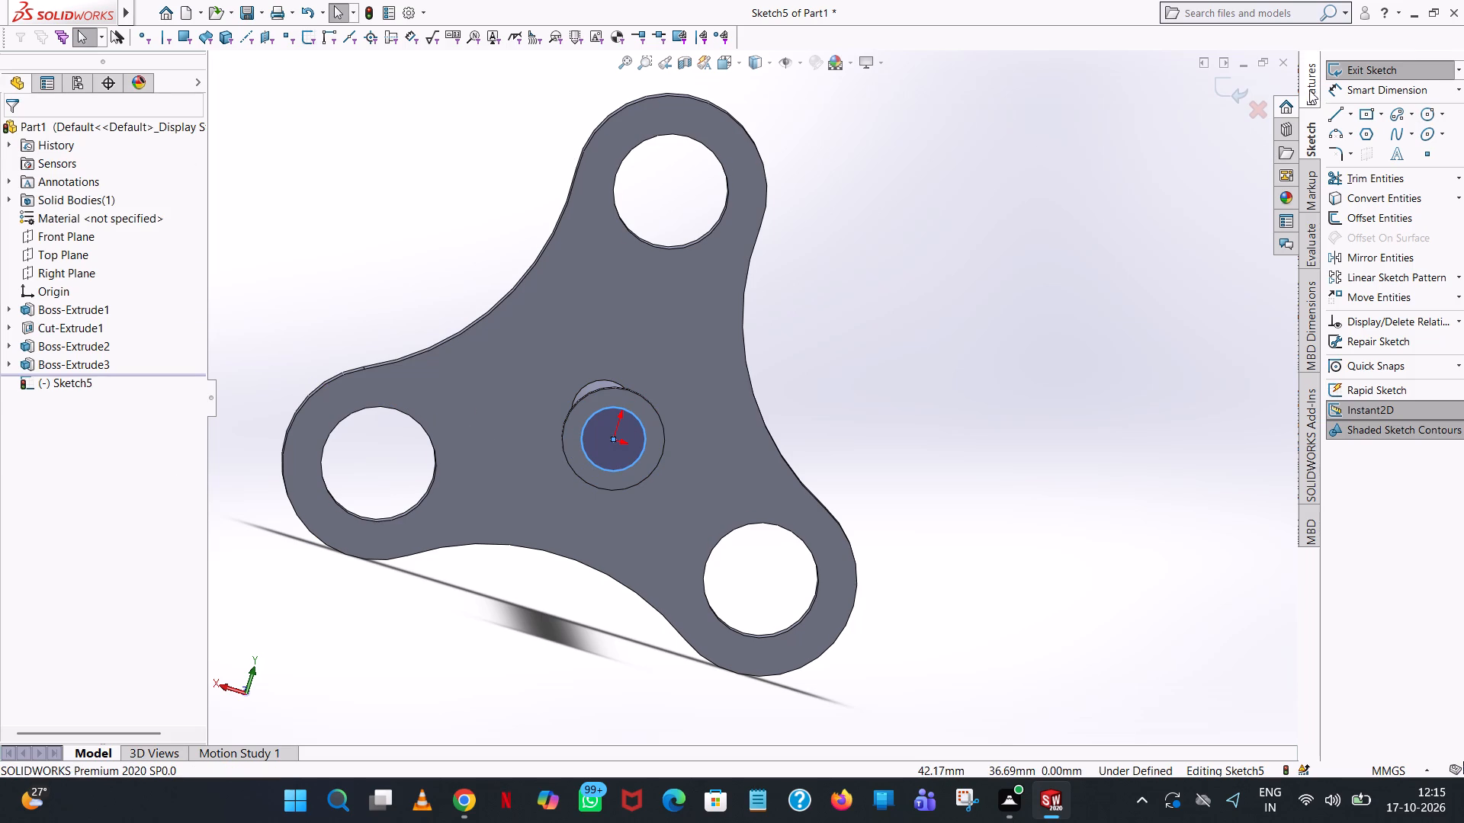
{"action": "left_click", "coordinate": [1324, 64]}
{"action": "left_click", "coordinate": [1332, 65]}
{"action": "middle_click_drag", "start_coordinate": [1053, 150], "coordinate": [946, 193]}
{"action": "scroll", "coordinate": [1035, 162], "scroll_direction": "down", "scroll_amount": 1}
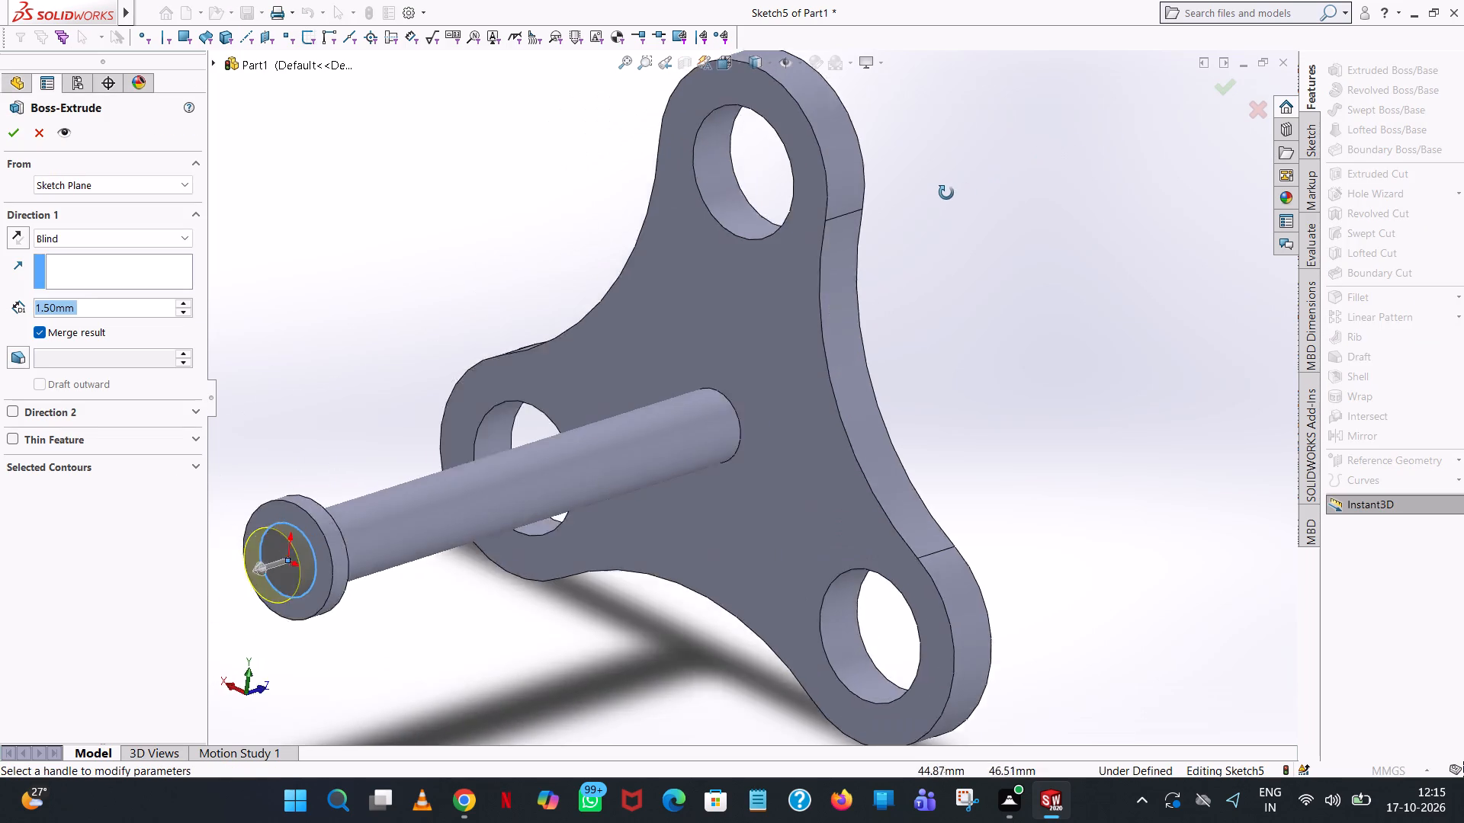
{"action": "middle_click_drag", "start_coordinate": [946, 193], "coordinate": [945, 194]}
{"action": "scroll", "coordinate": [527, 304], "scroll_direction": "up", "scroll_amount": 3}
{"action": "scroll", "coordinate": [532, 593], "scroll_direction": "up", "scroll_amount": 2}
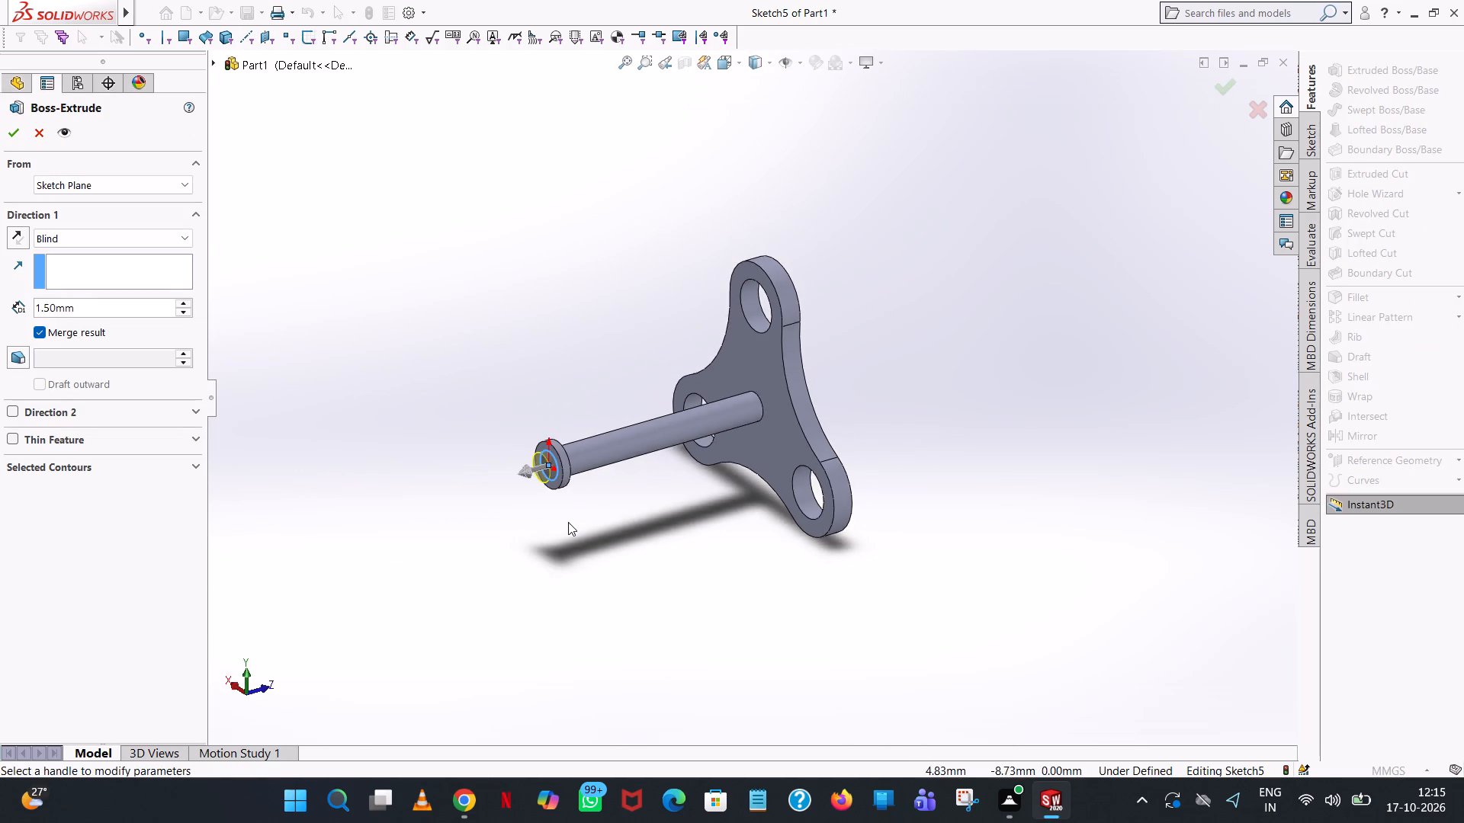
{"action": "scroll", "coordinate": [568, 522], "scroll_direction": "down", "scroll_amount": 3}
{"action": "middle_click_drag", "start_coordinate": [617, 495], "coordinate": [567, 476]}
{"action": "scroll", "coordinate": [612, 495], "scroll_direction": "down", "scroll_amount": 1}
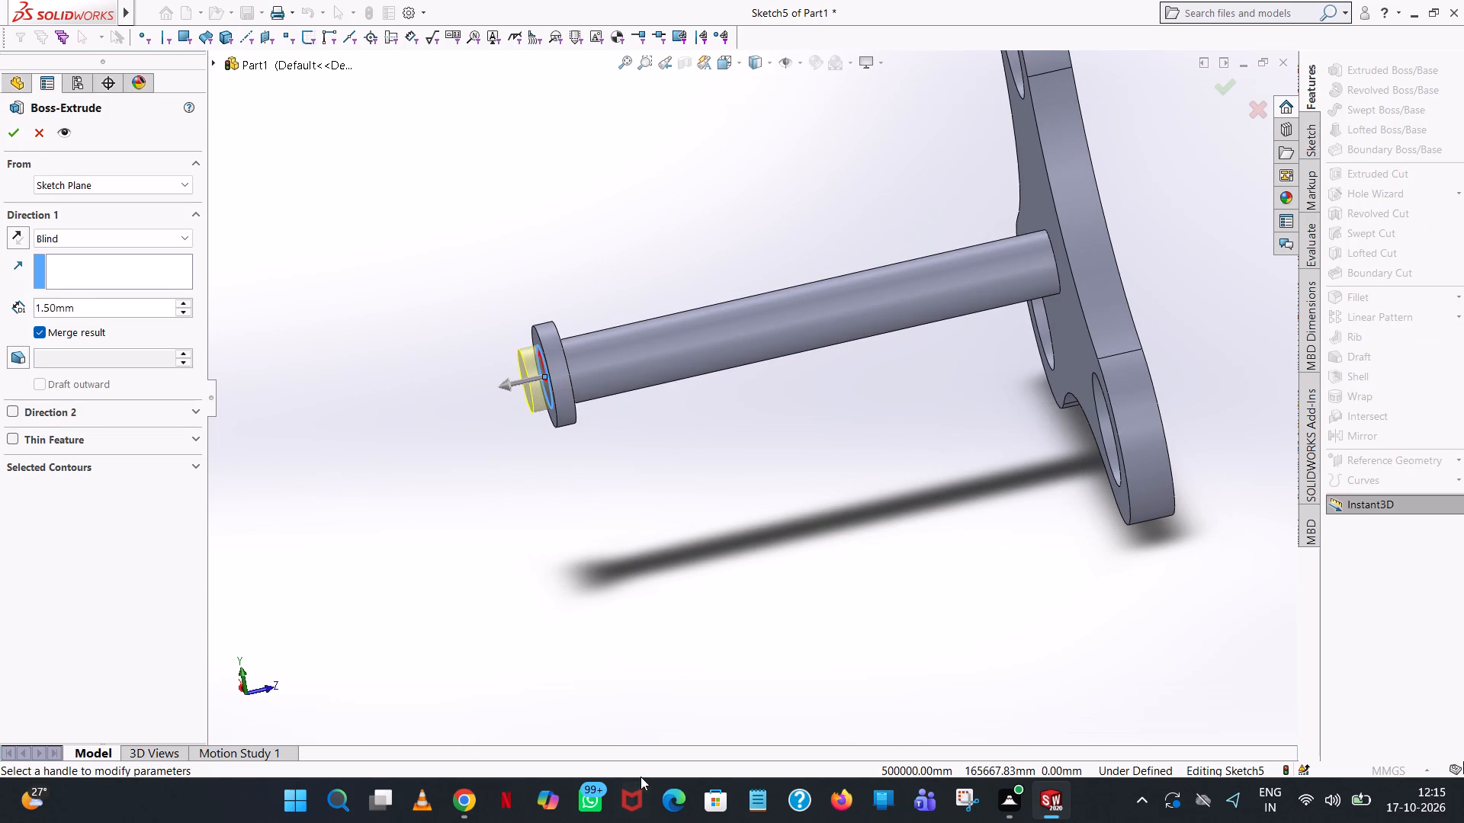
{"action": "double_click", "coordinate": [95, 309]}
{"action": "type", "text": "10"}
{"action": "key", "text": "Return"}
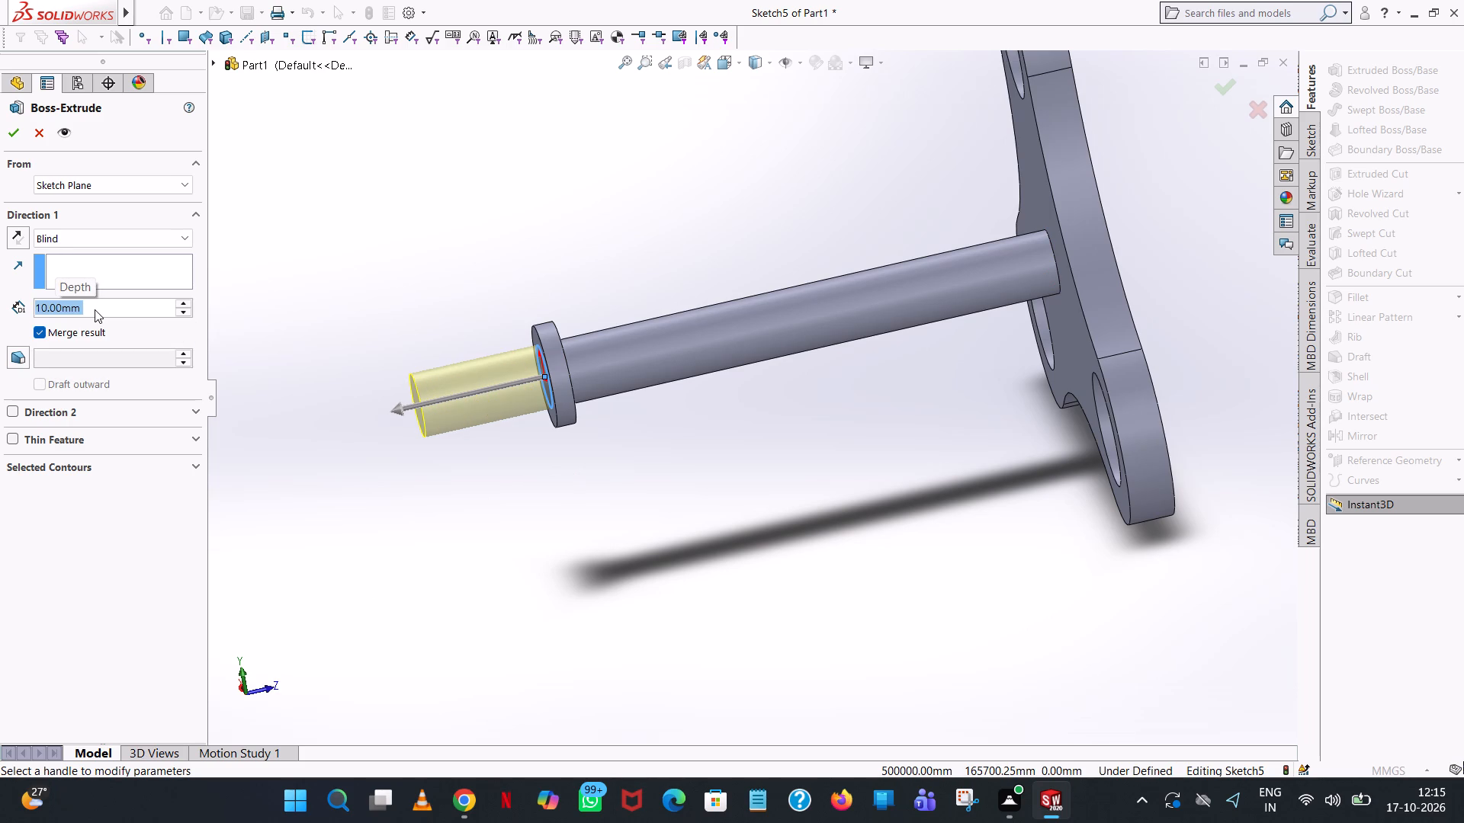
{"action": "left_click", "coordinate": [9, 131]}
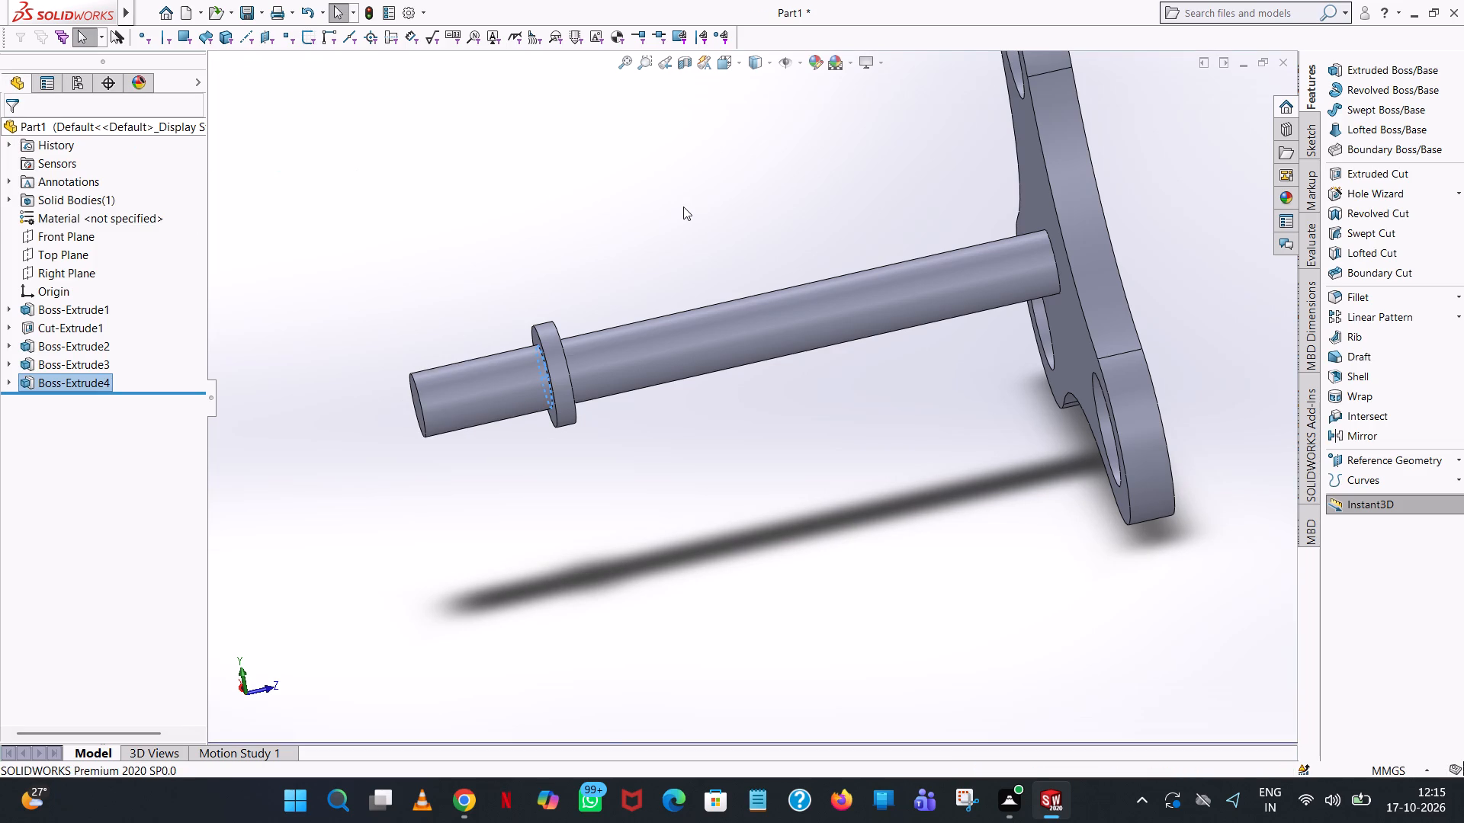
{"action": "left_click", "coordinate": [683, 207]}
Examine the collared shaft and the carrier plate from several angles, including side-on.
{"action": "scroll", "coordinate": [714, 216], "scroll_direction": "up", "scroll_amount": 3}
{"action": "middle_click_drag", "start_coordinate": [755, 321], "coordinate": [782, 315]}
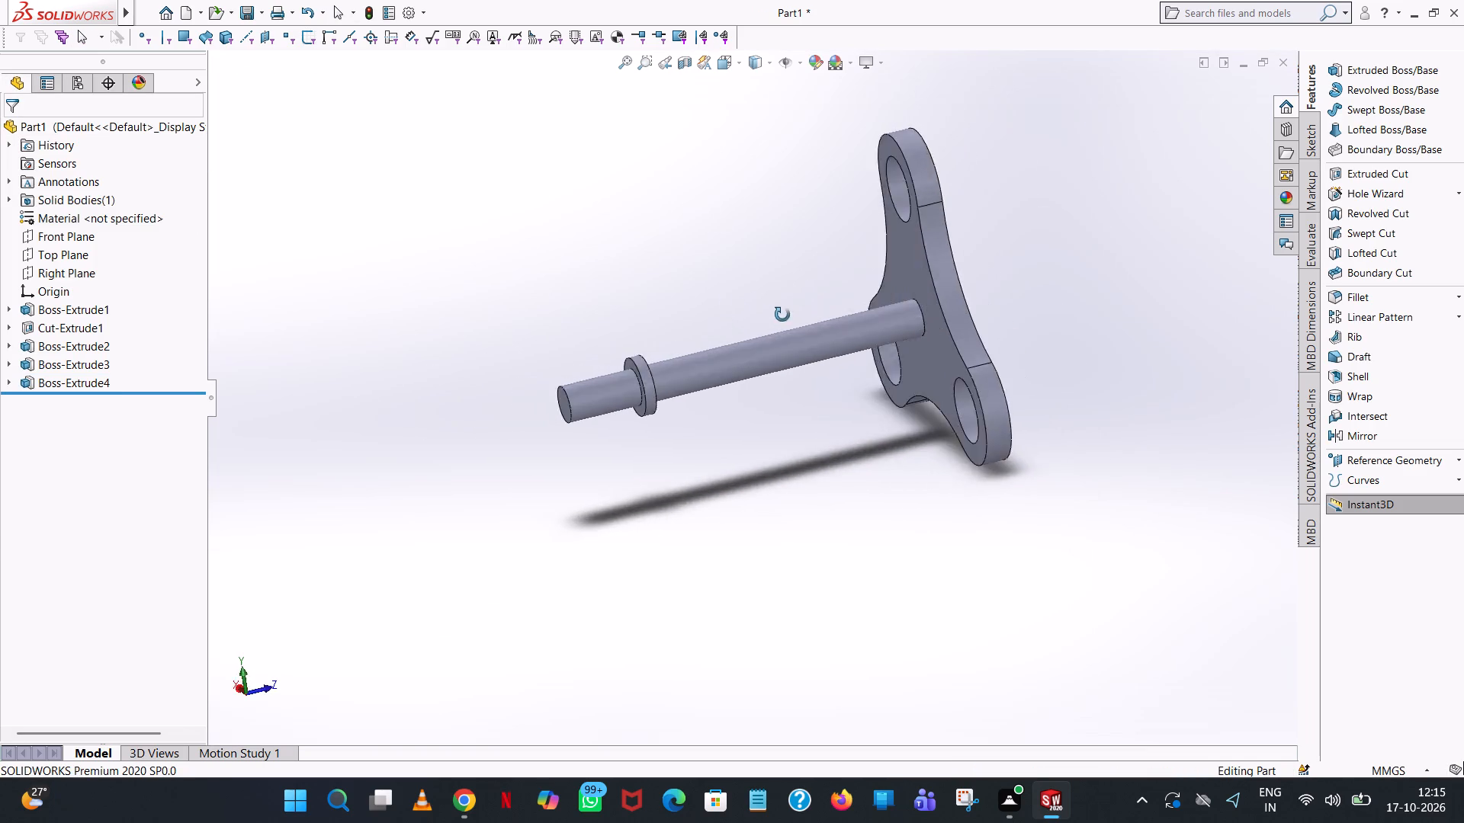
{"action": "middle_click_drag", "start_coordinate": [782, 315], "coordinate": [772, 317]}
{"action": "scroll", "coordinate": [804, 282], "scroll_direction": "up", "scroll_amount": 1}
{"action": "scroll", "coordinate": [683, 392], "scroll_direction": "down", "scroll_amount": 2}
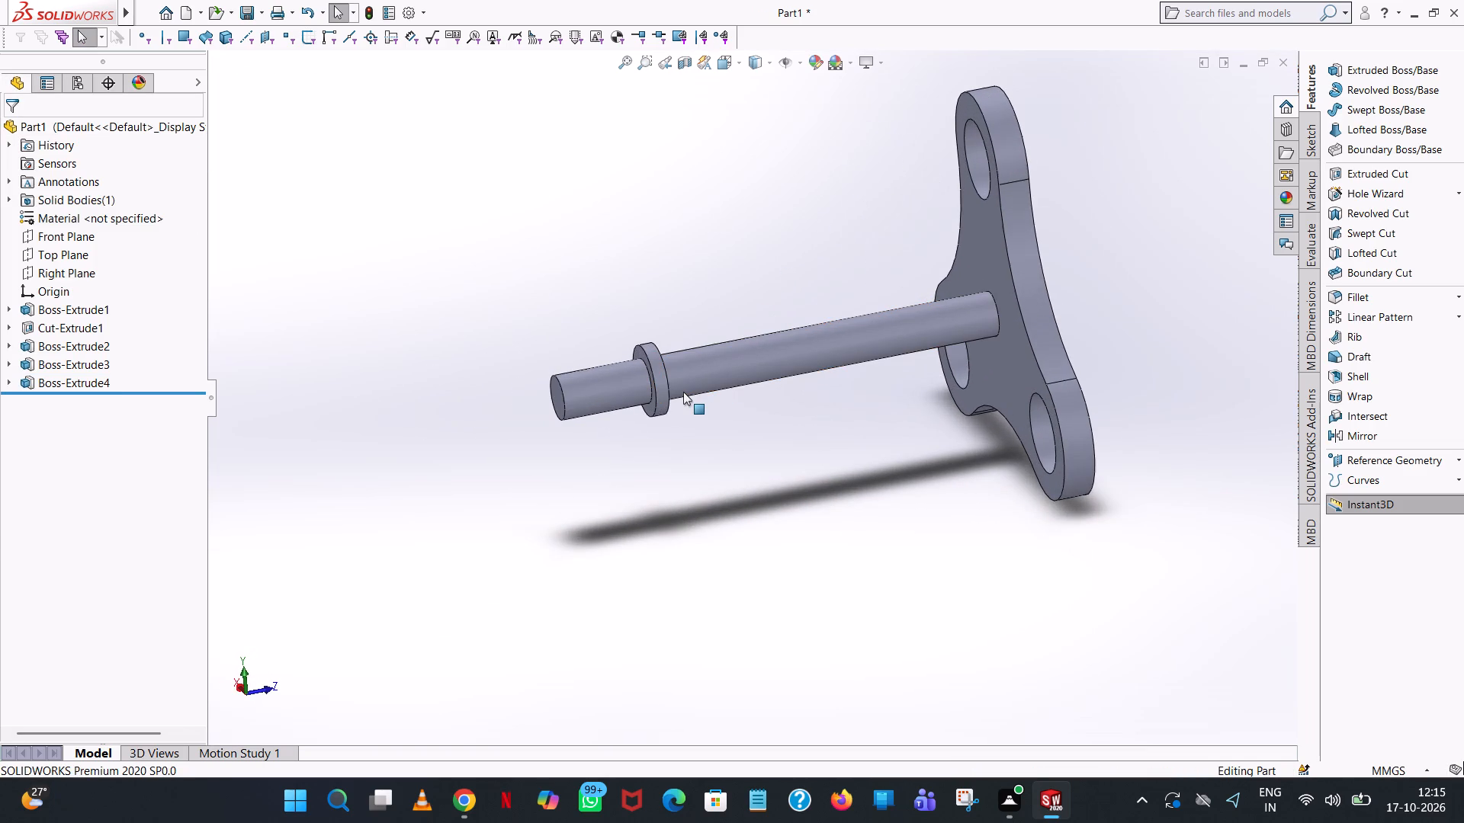
{"action": "middle_click_drag", "start_coordinate": [845, 367], "coordinate": [810, 200]}
{"action": "scroll", "coordinate": [804, 219], "scroll_direction": "up", "scroll_amount": 1}
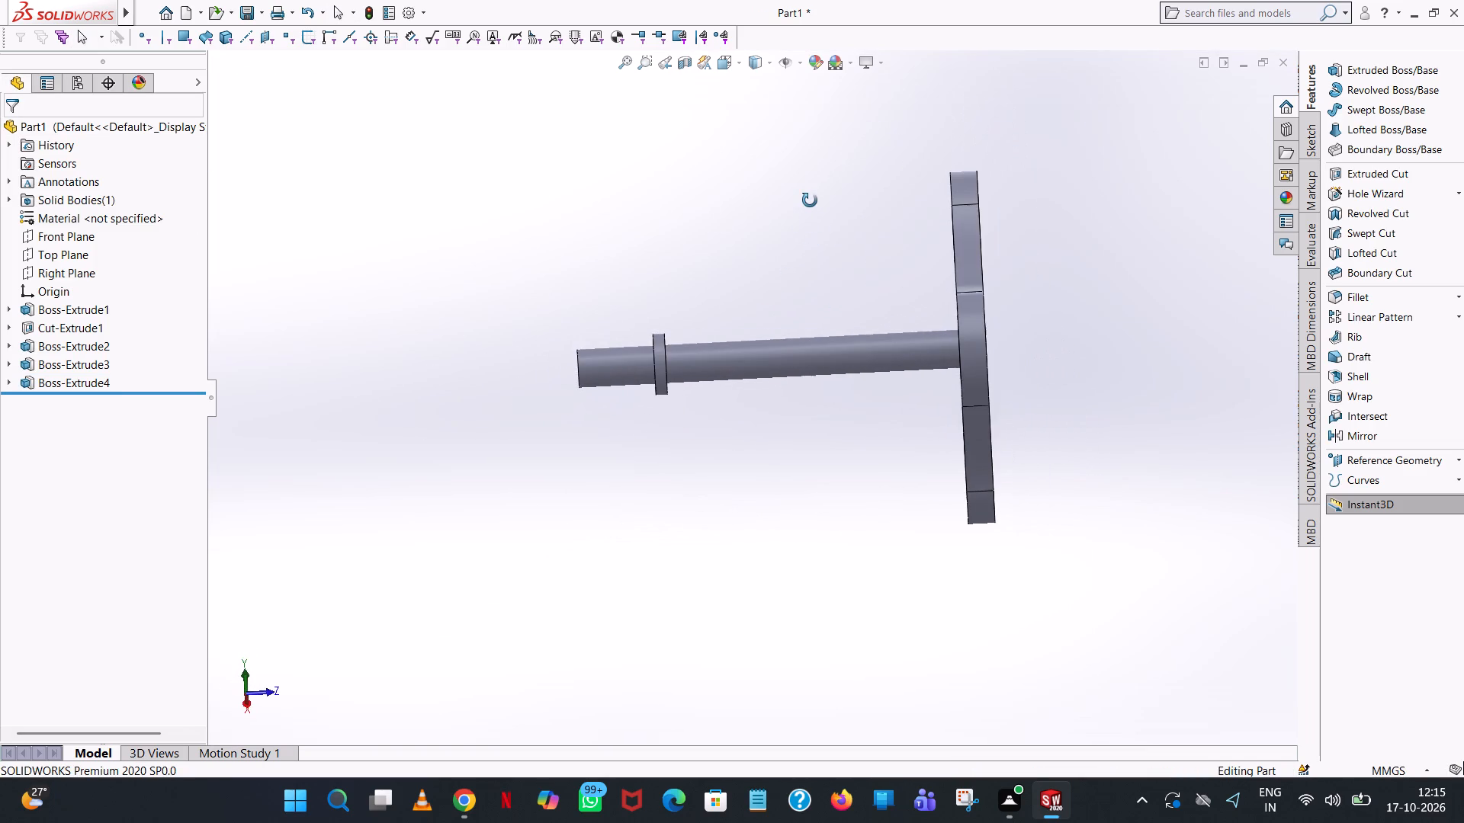
{"action": "middle_click_drag", "start_coordinate": [810, 200], "coordinate": [811, 200]}
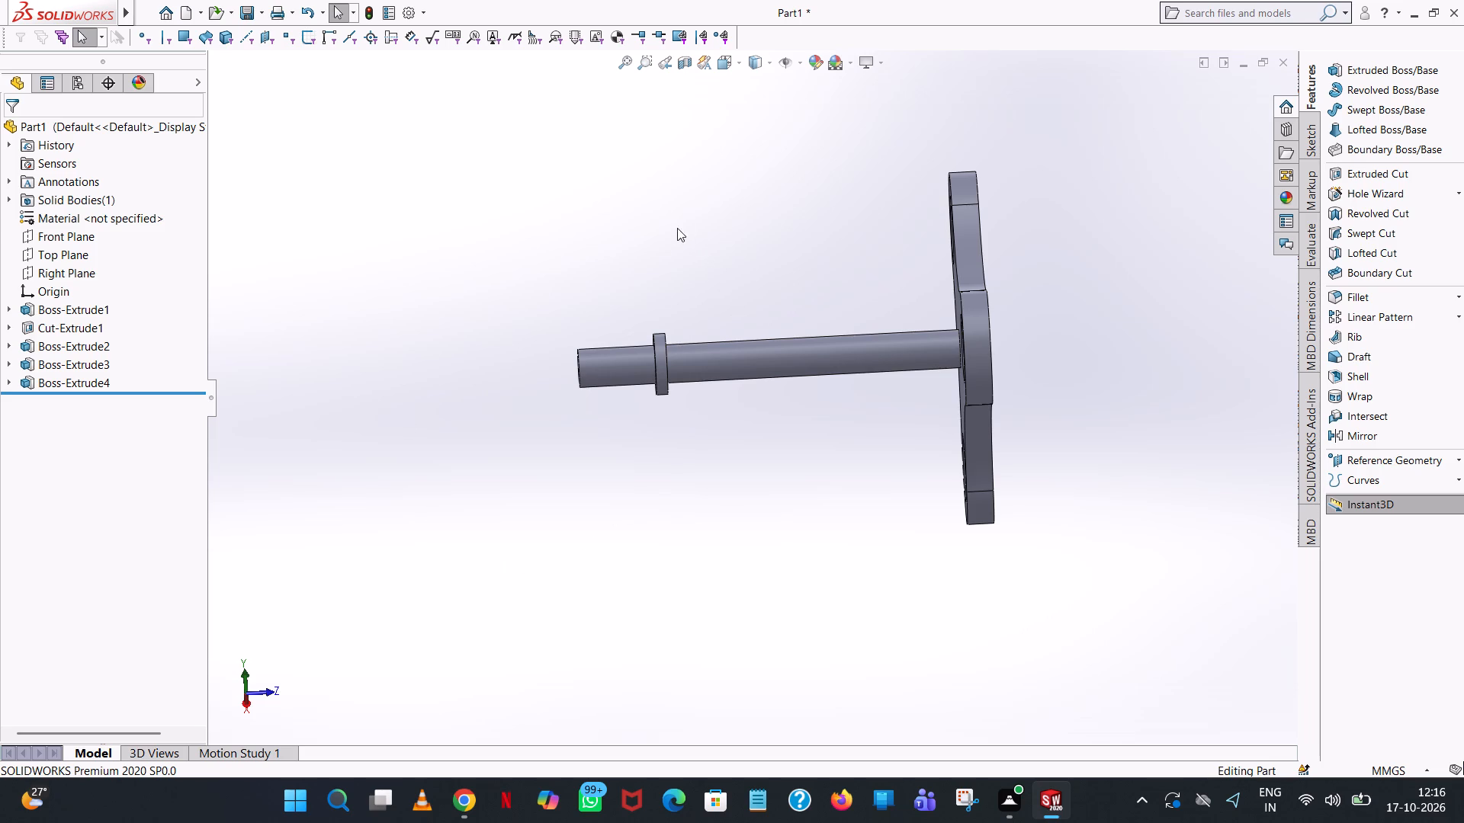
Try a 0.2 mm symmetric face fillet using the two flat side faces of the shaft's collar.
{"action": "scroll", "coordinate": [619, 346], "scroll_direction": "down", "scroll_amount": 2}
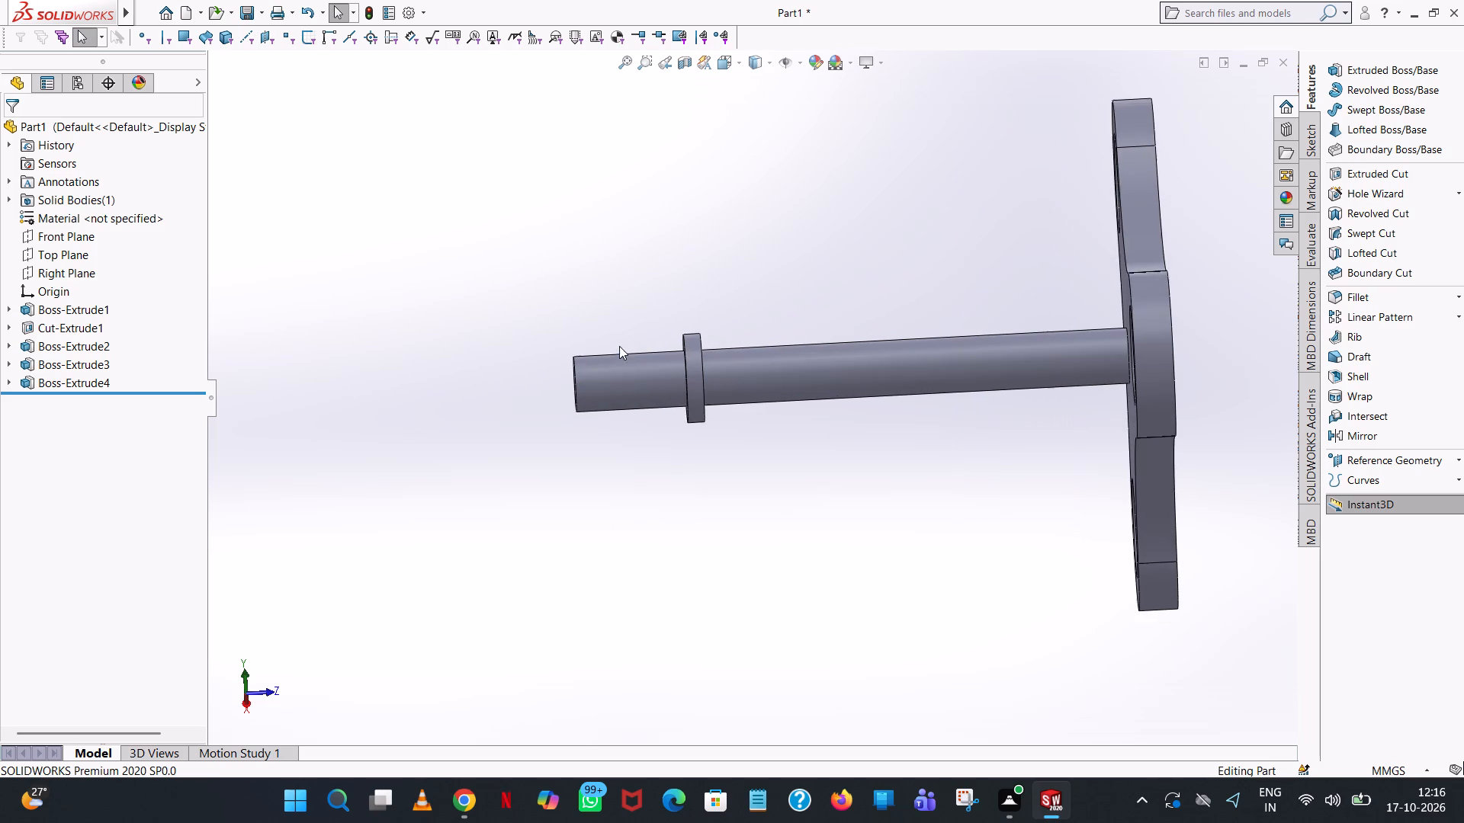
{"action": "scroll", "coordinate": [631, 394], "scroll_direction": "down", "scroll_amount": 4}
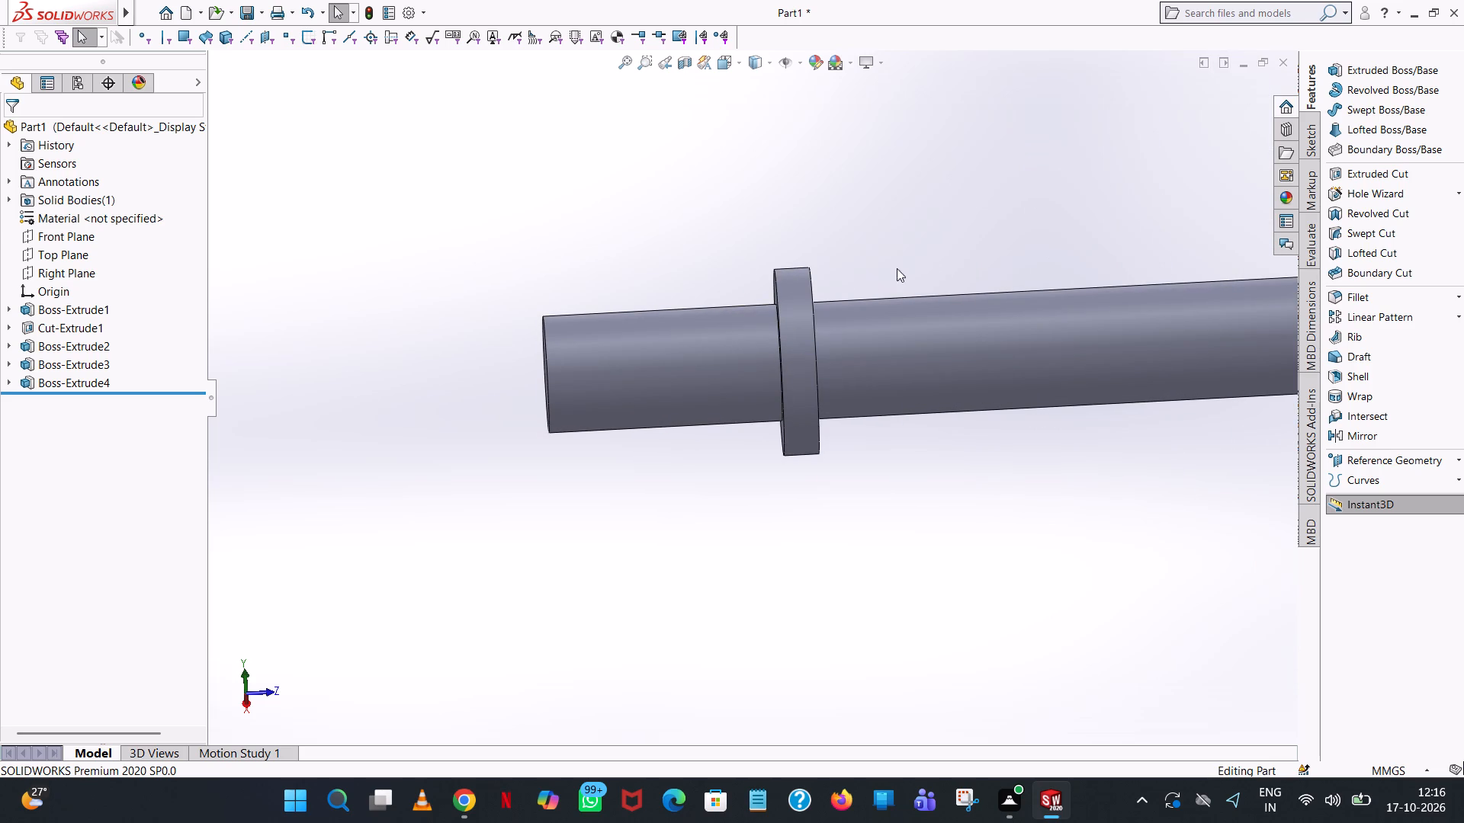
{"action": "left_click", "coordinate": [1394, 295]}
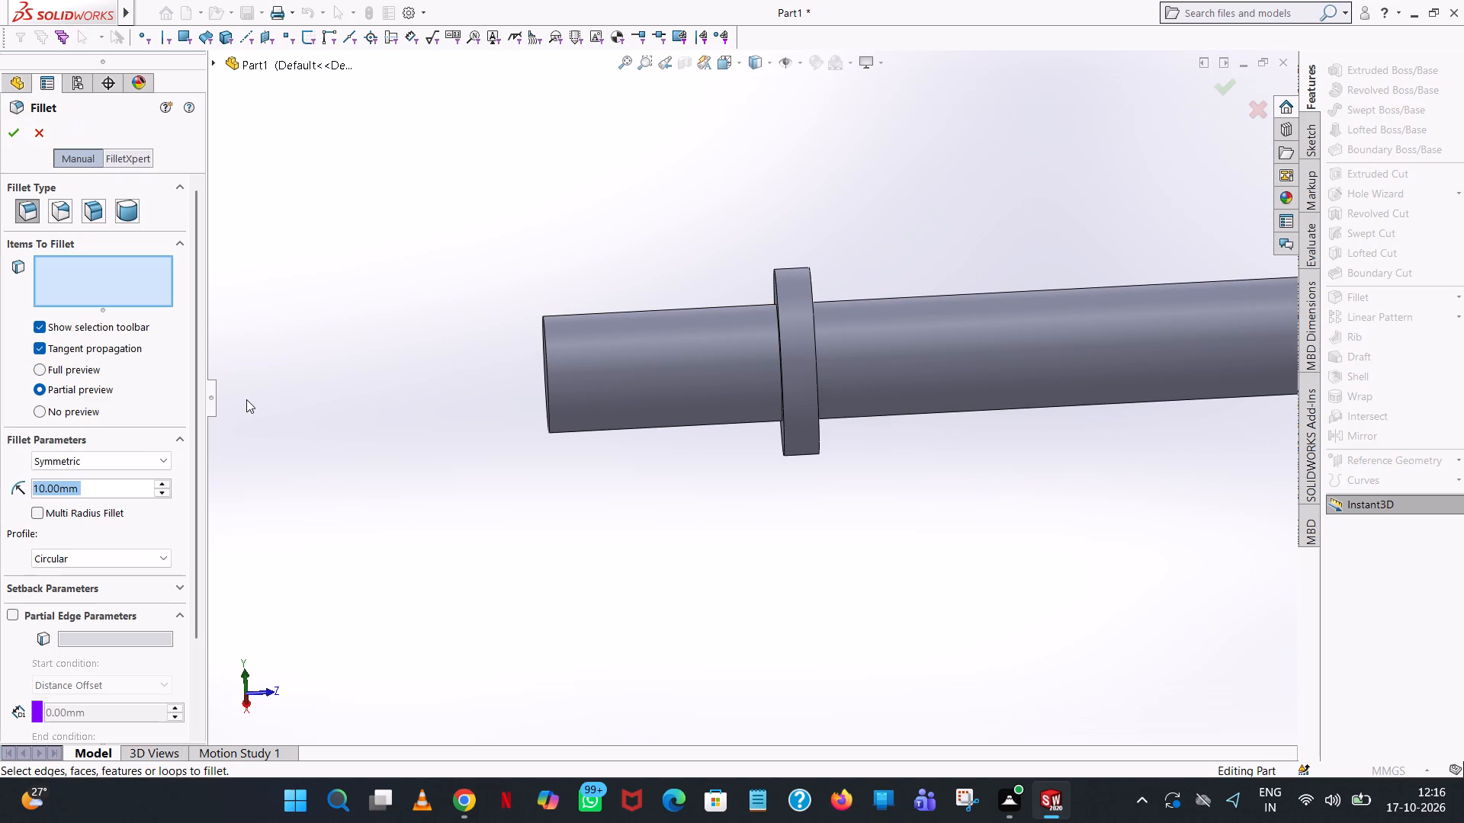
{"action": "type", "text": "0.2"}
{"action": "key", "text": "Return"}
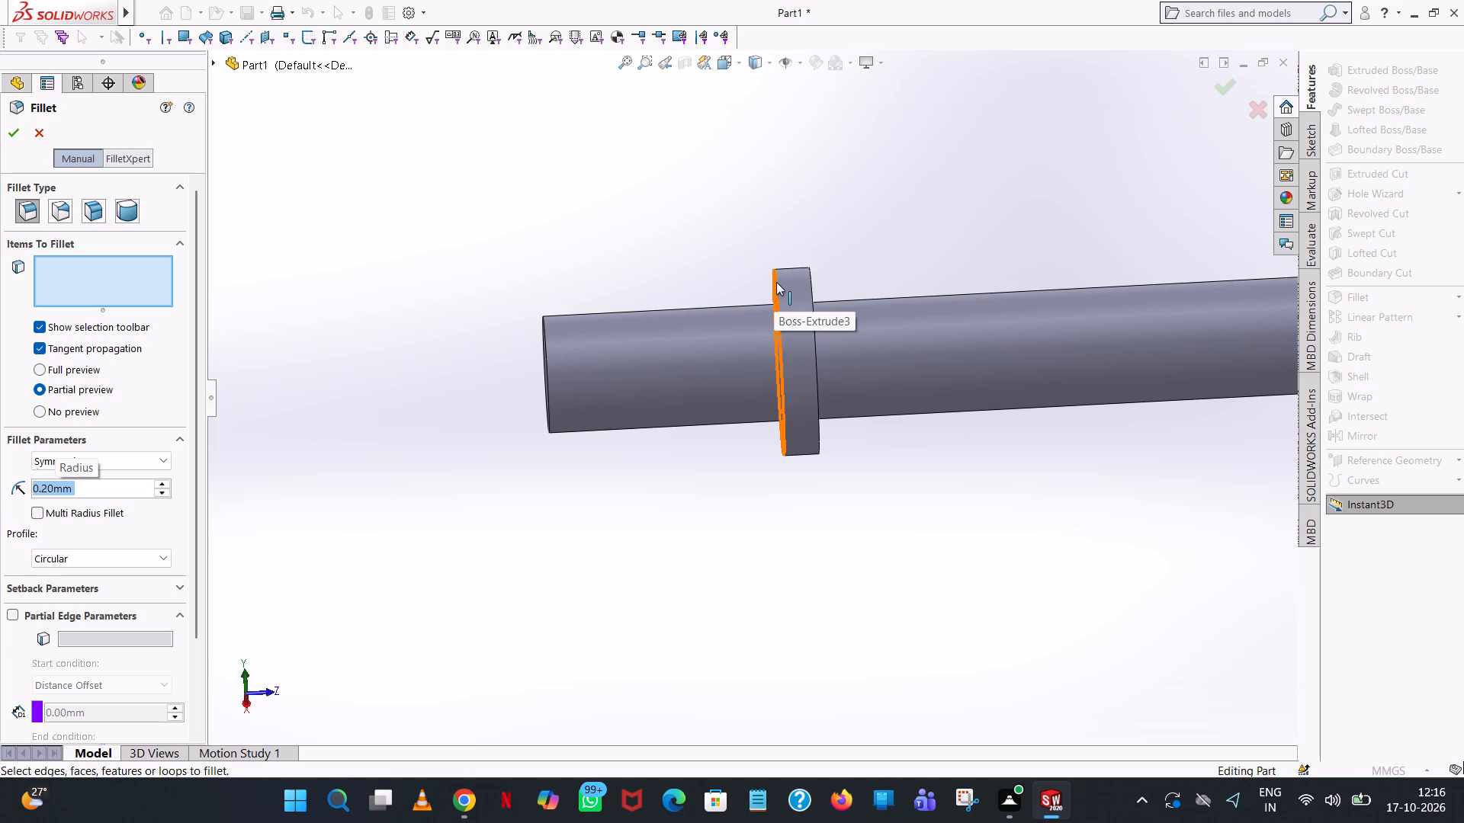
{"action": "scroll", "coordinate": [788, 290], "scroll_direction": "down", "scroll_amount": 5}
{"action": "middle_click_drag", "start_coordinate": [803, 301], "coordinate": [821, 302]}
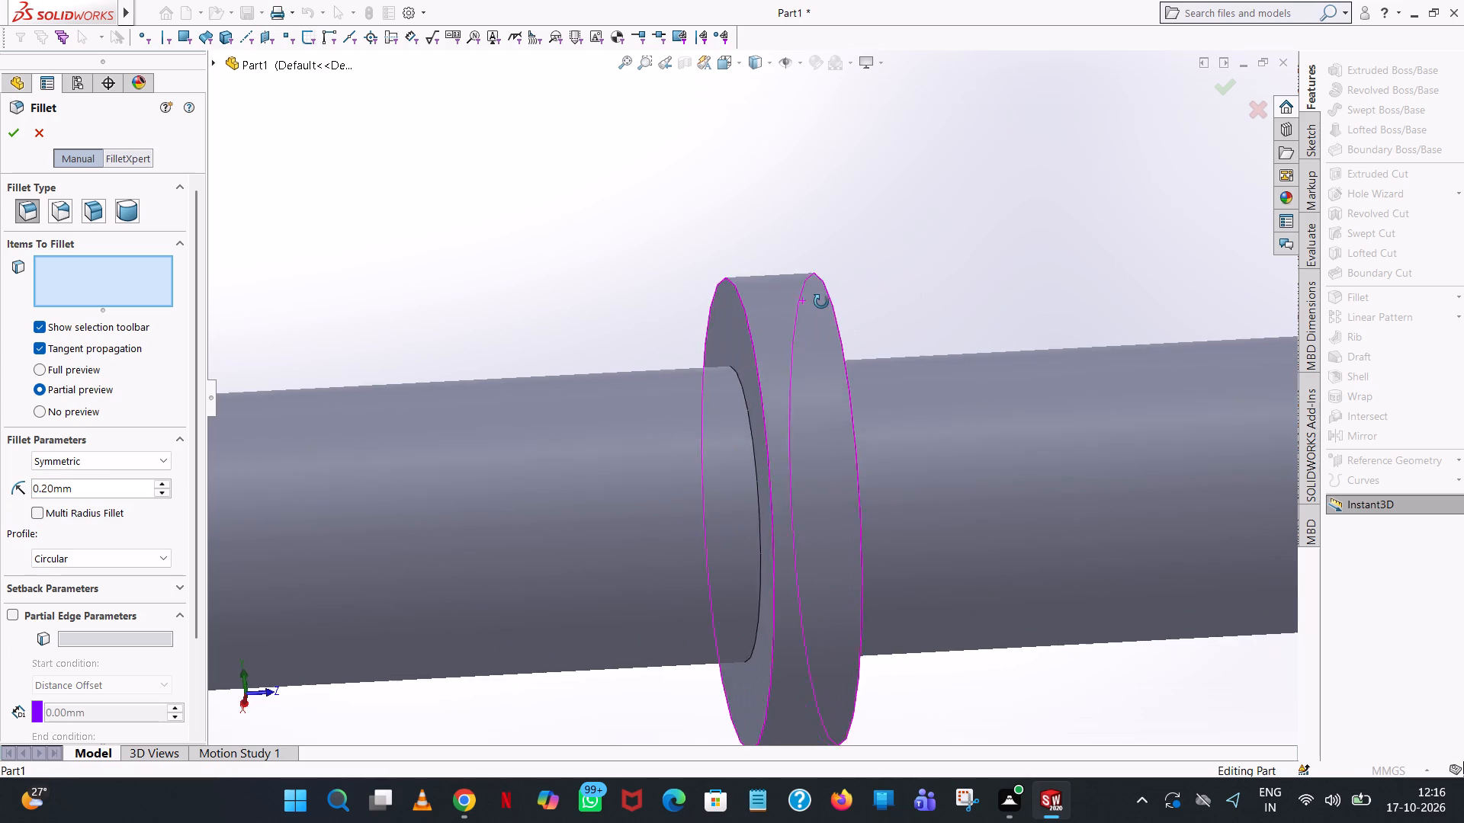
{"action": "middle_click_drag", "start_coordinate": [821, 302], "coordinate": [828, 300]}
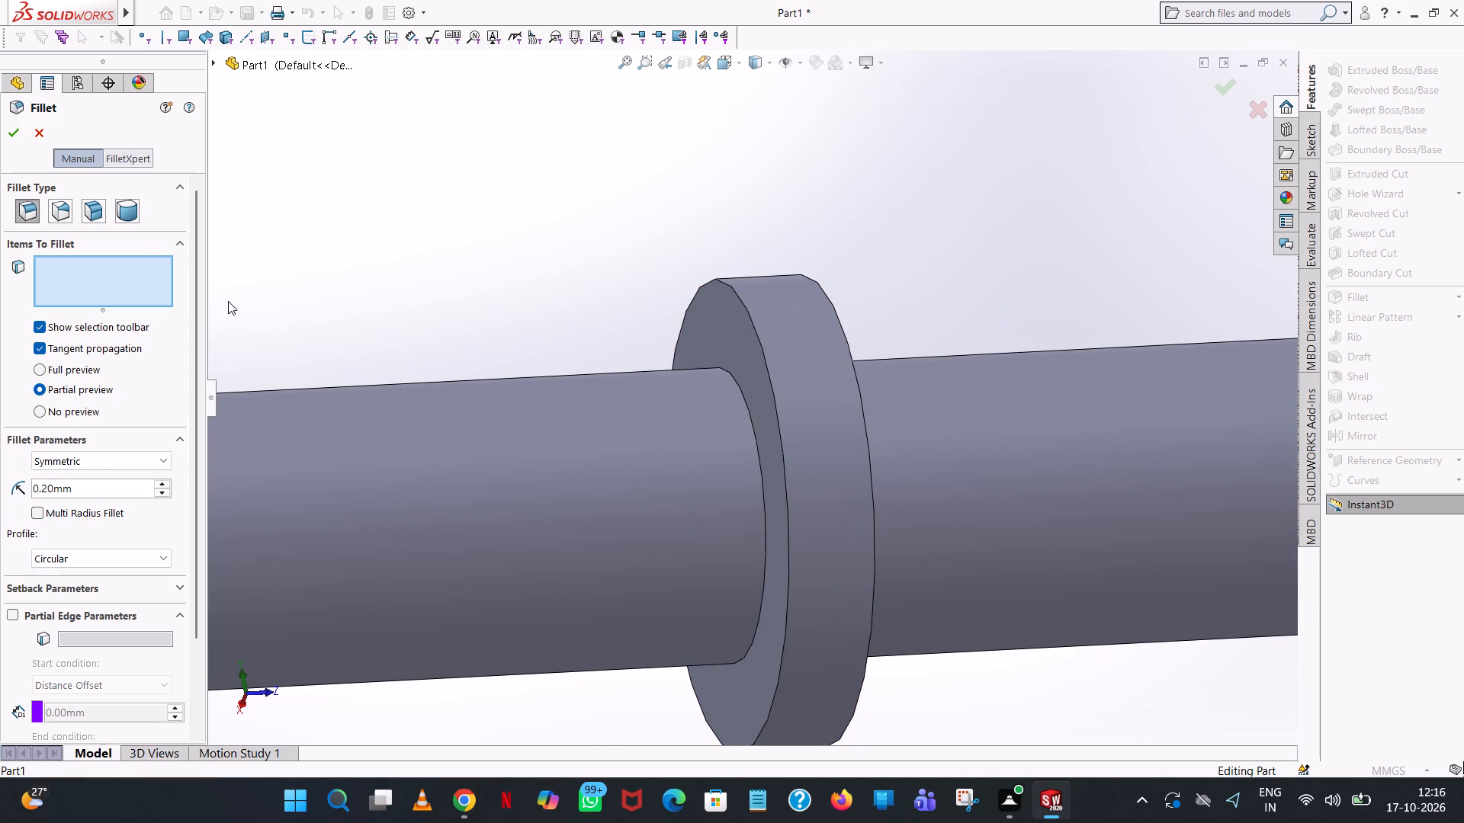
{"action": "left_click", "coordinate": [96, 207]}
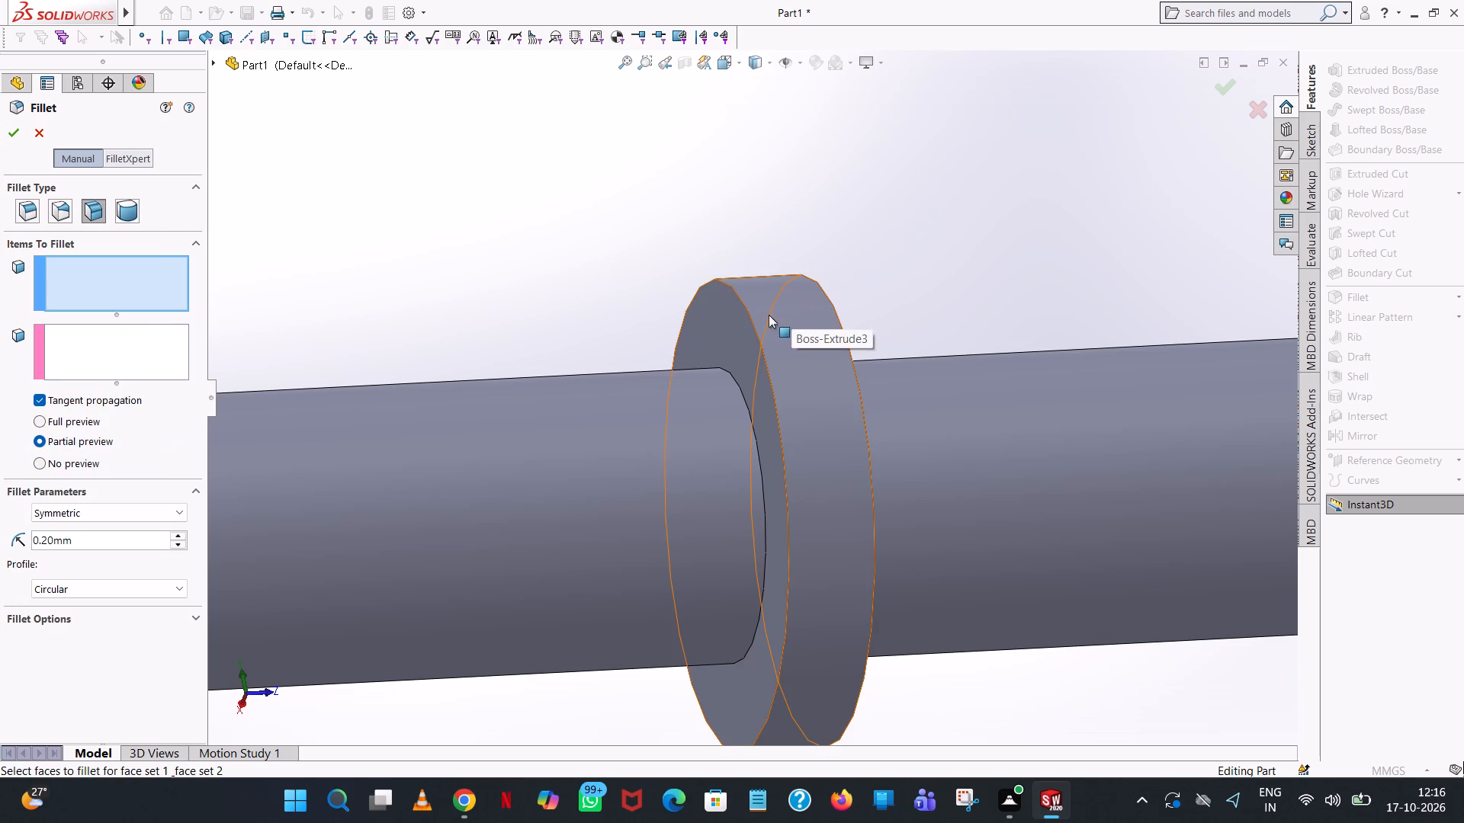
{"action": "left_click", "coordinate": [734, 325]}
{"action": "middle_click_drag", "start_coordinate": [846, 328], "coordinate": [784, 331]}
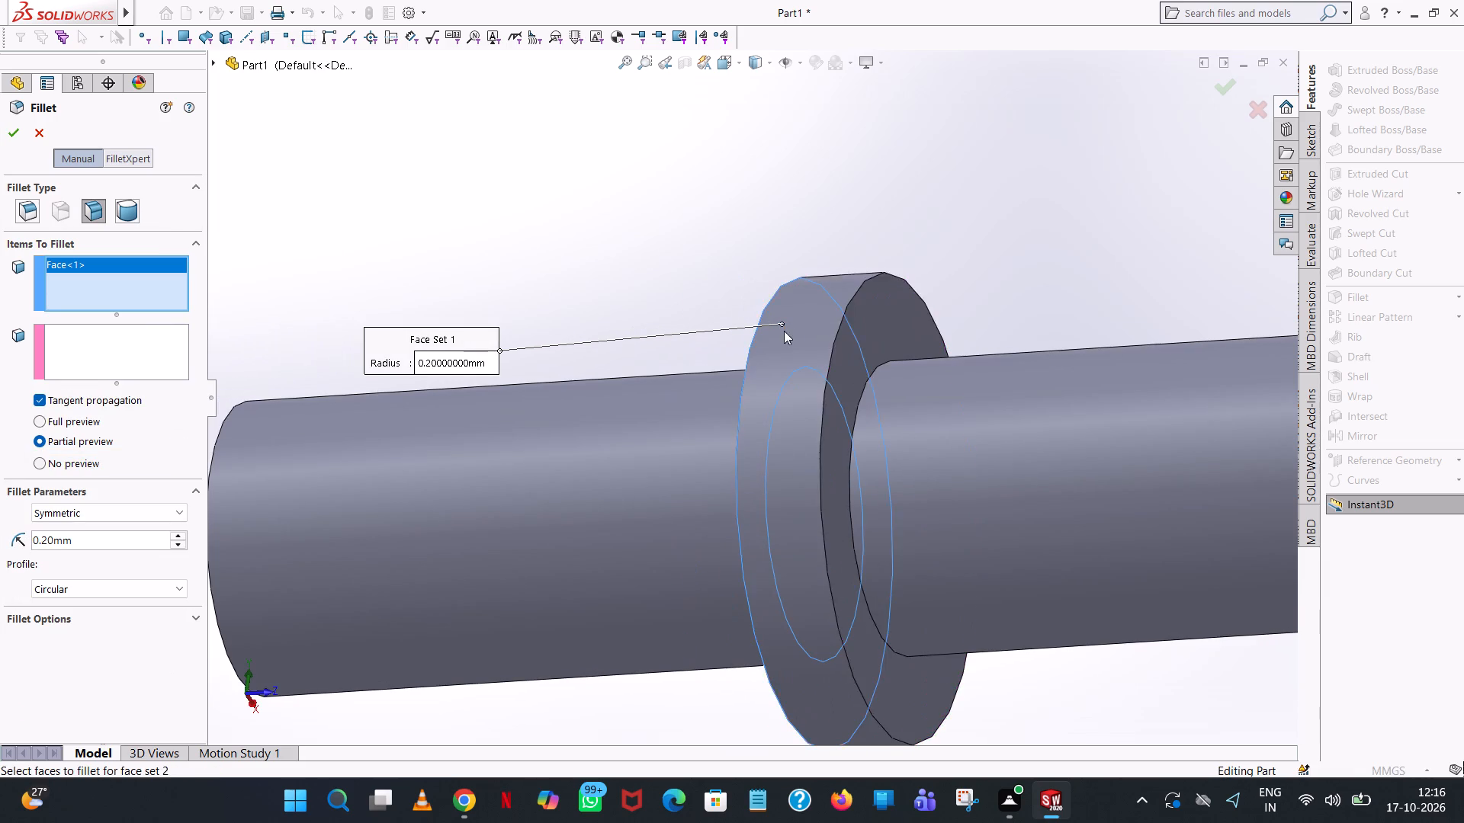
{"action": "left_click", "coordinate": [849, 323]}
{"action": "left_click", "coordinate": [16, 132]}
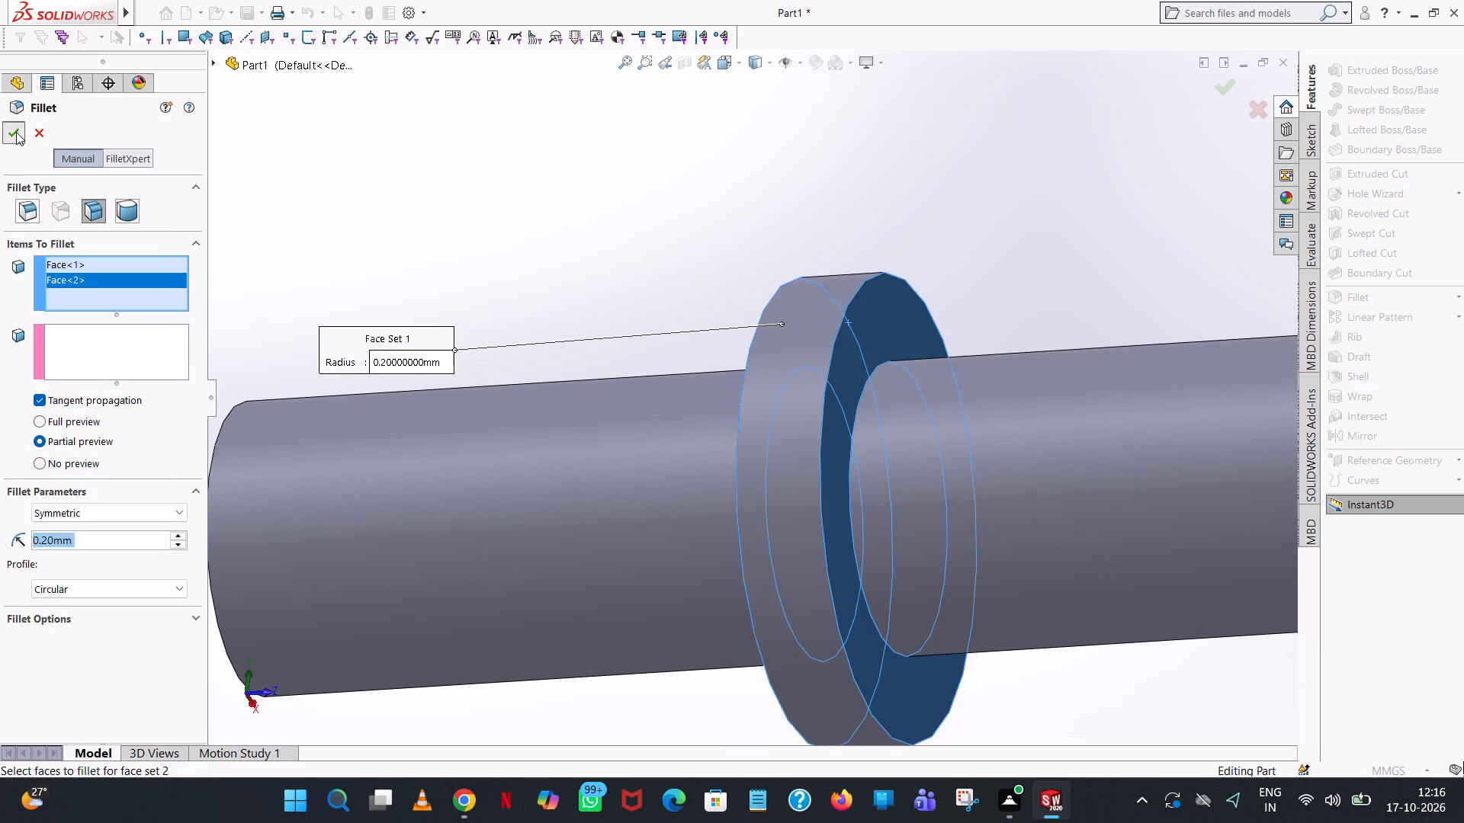
Round the collar with a full round fillet, using its rim as the centre face and its two flat faces as sides.
{"action": "left_click", "coordinate": [131, 212]}
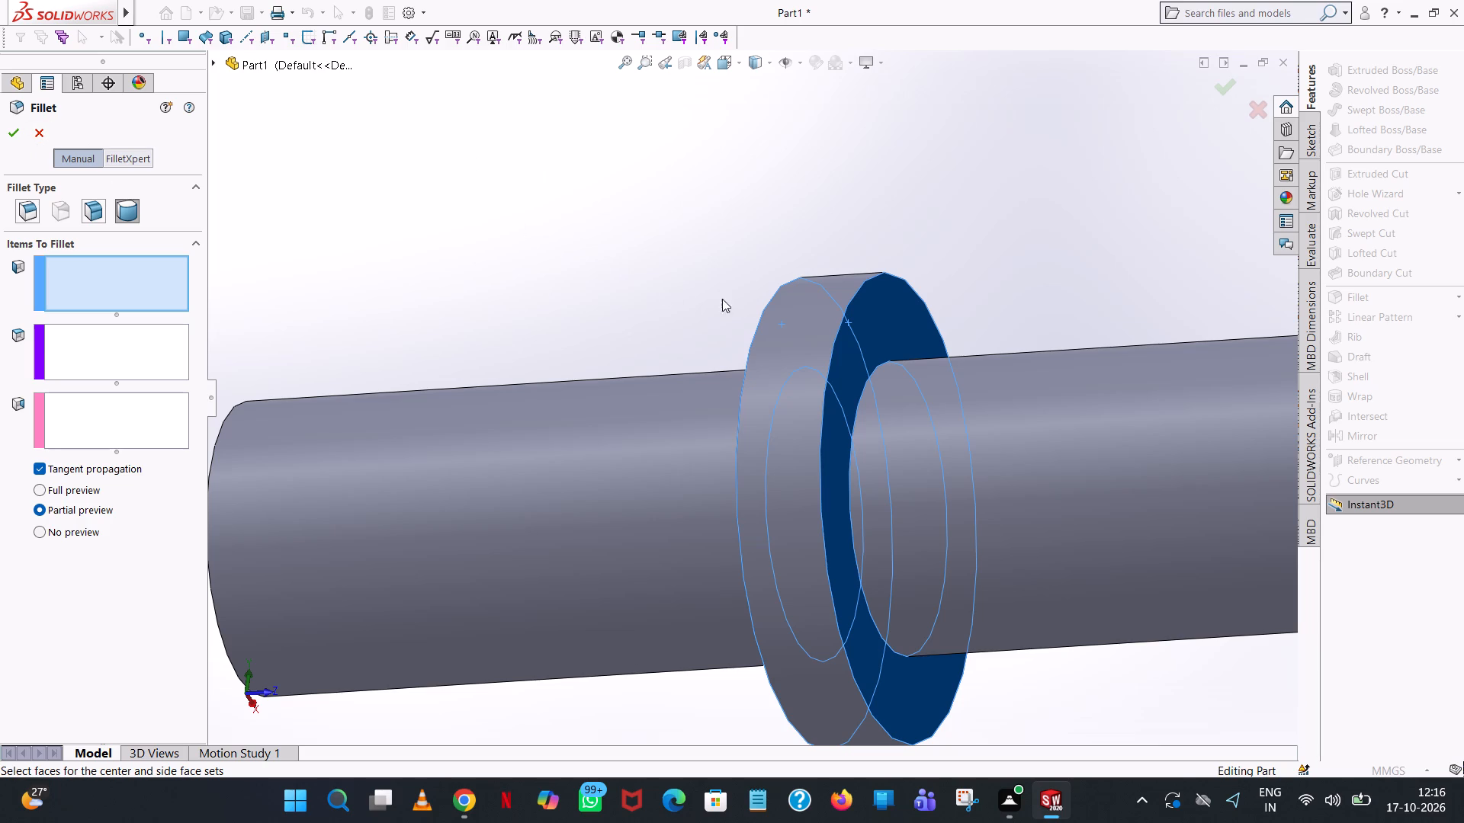
{"action": "left_click", "coordinate": [894, 309]}
{"action": "left_click", "coordinate": [894, 309]}
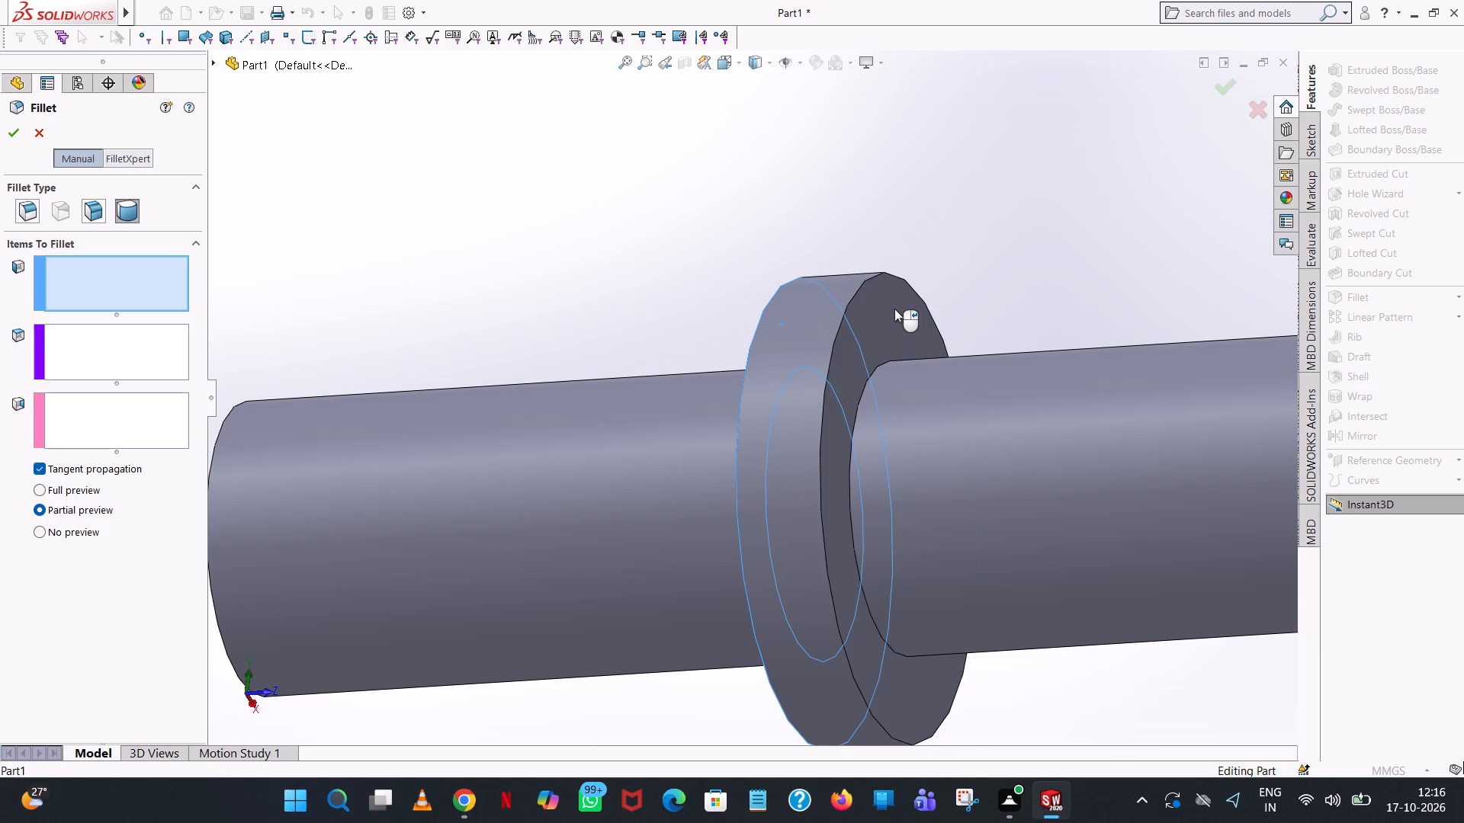
{"action": "left_click", "coordinate": [88, 354]}
{"action": "left_click", "coordinate": [798, 316]}
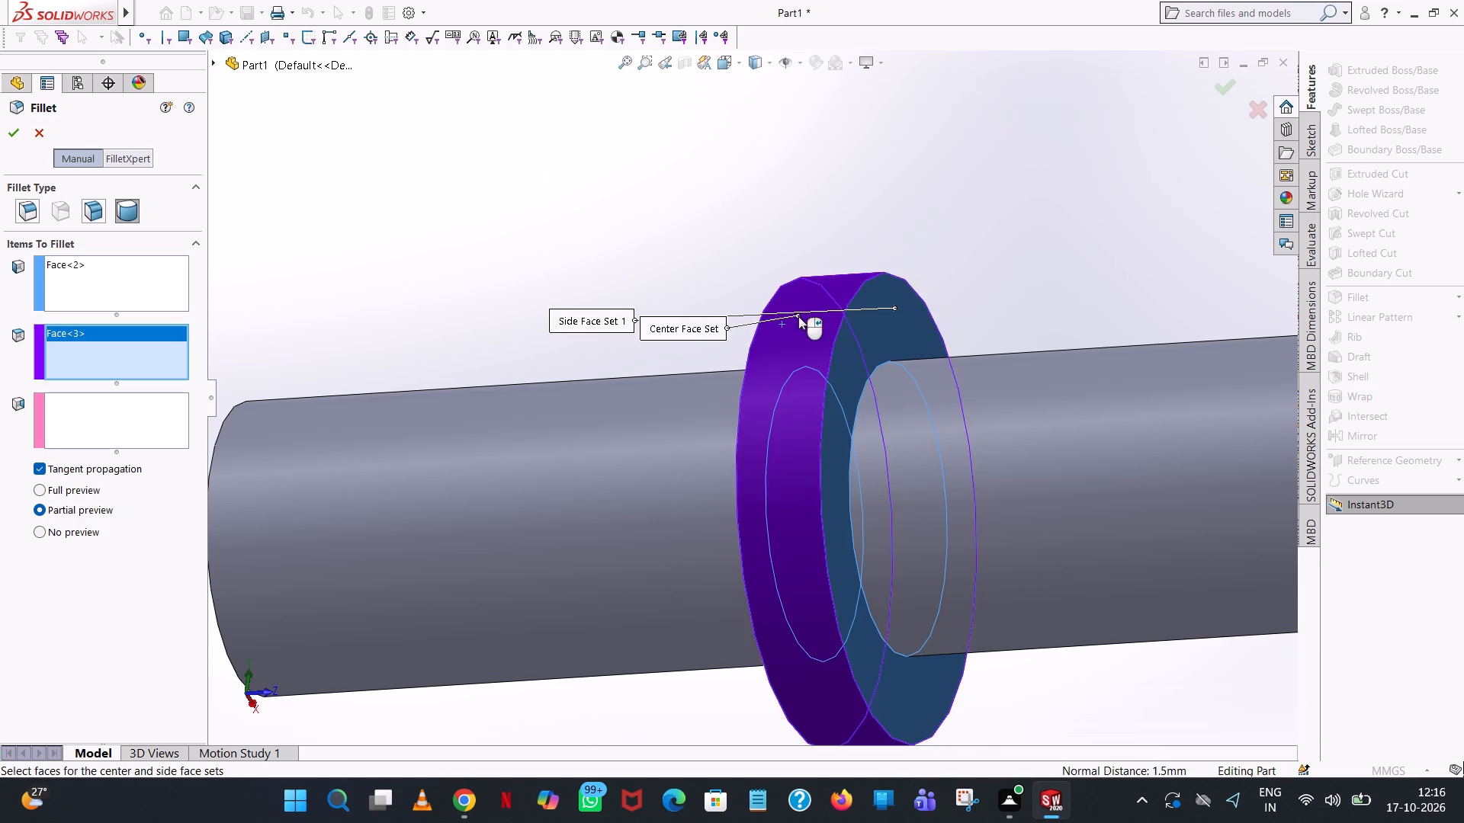
{"action": "middle_click_drag", "start_coordinate": [802, 319], "coordinate": [882, 342]}
{"action": "left_click", "coordinate": [113, 403]}
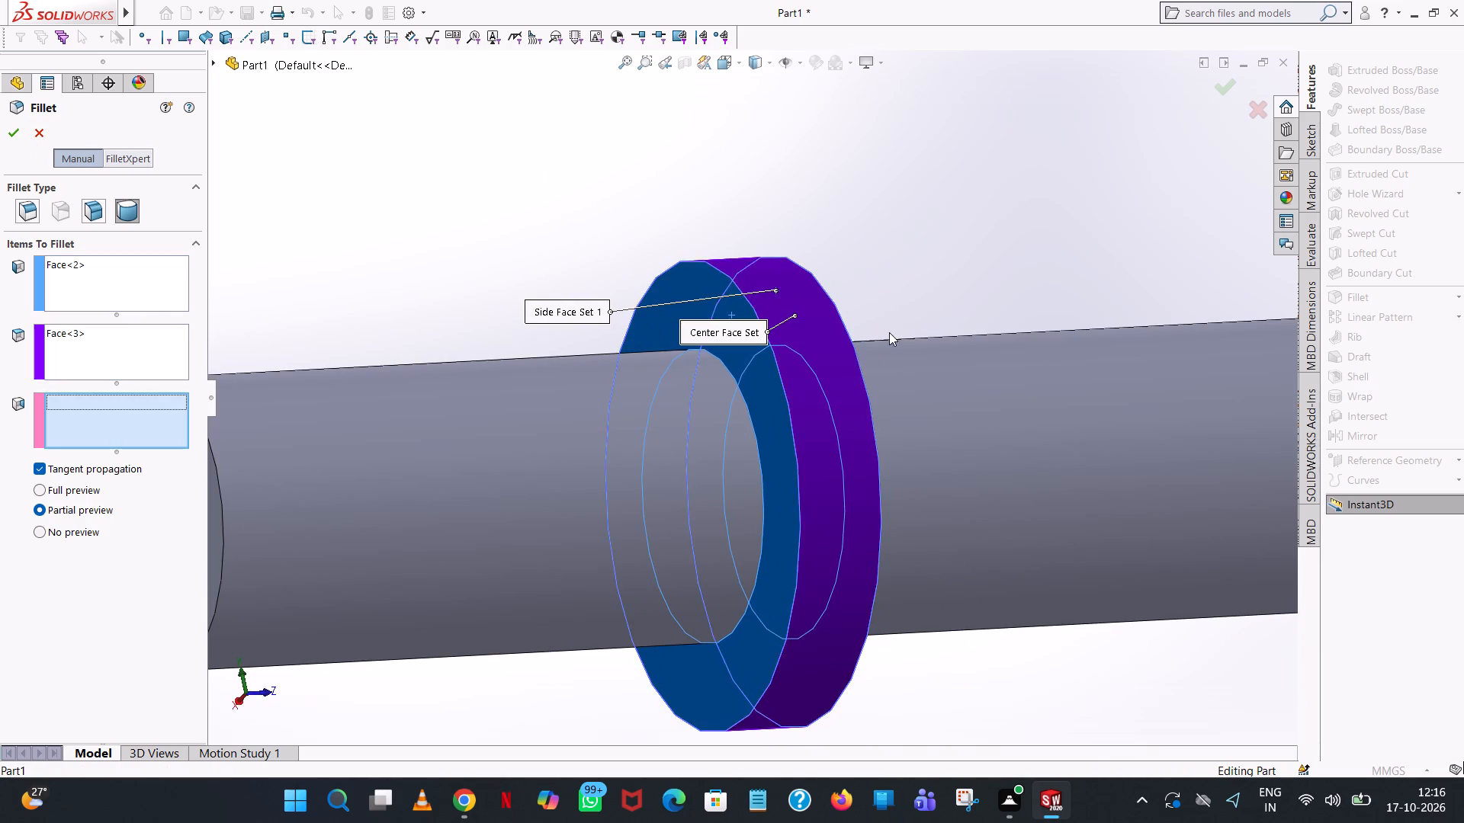
{"action": "left_click", "coordinate": [742, 354]}
{"action": "left_click", "coordinate": [743, 354]}
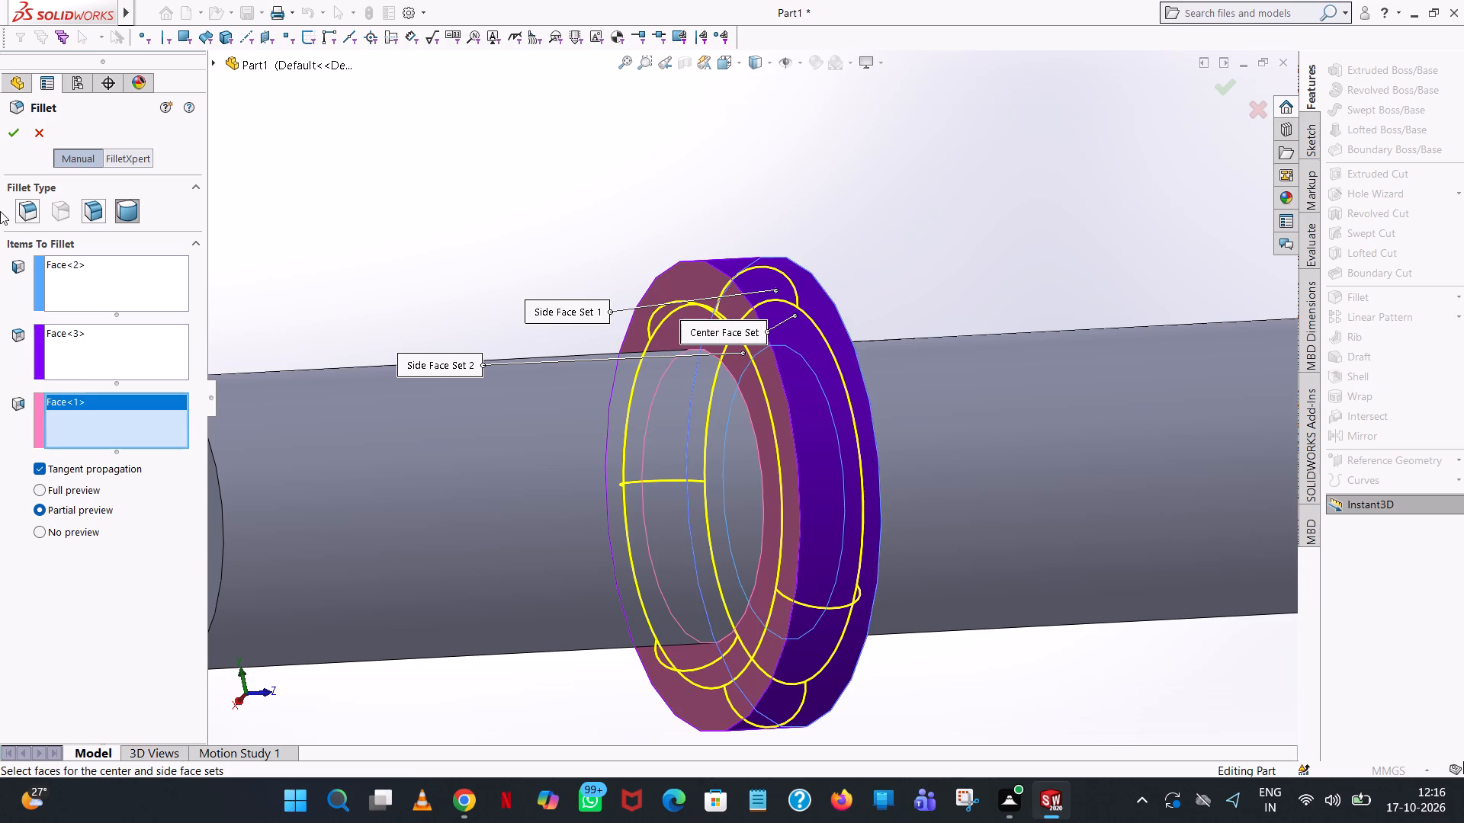
{"action": "left_click", "coordinate": [18, 133]}
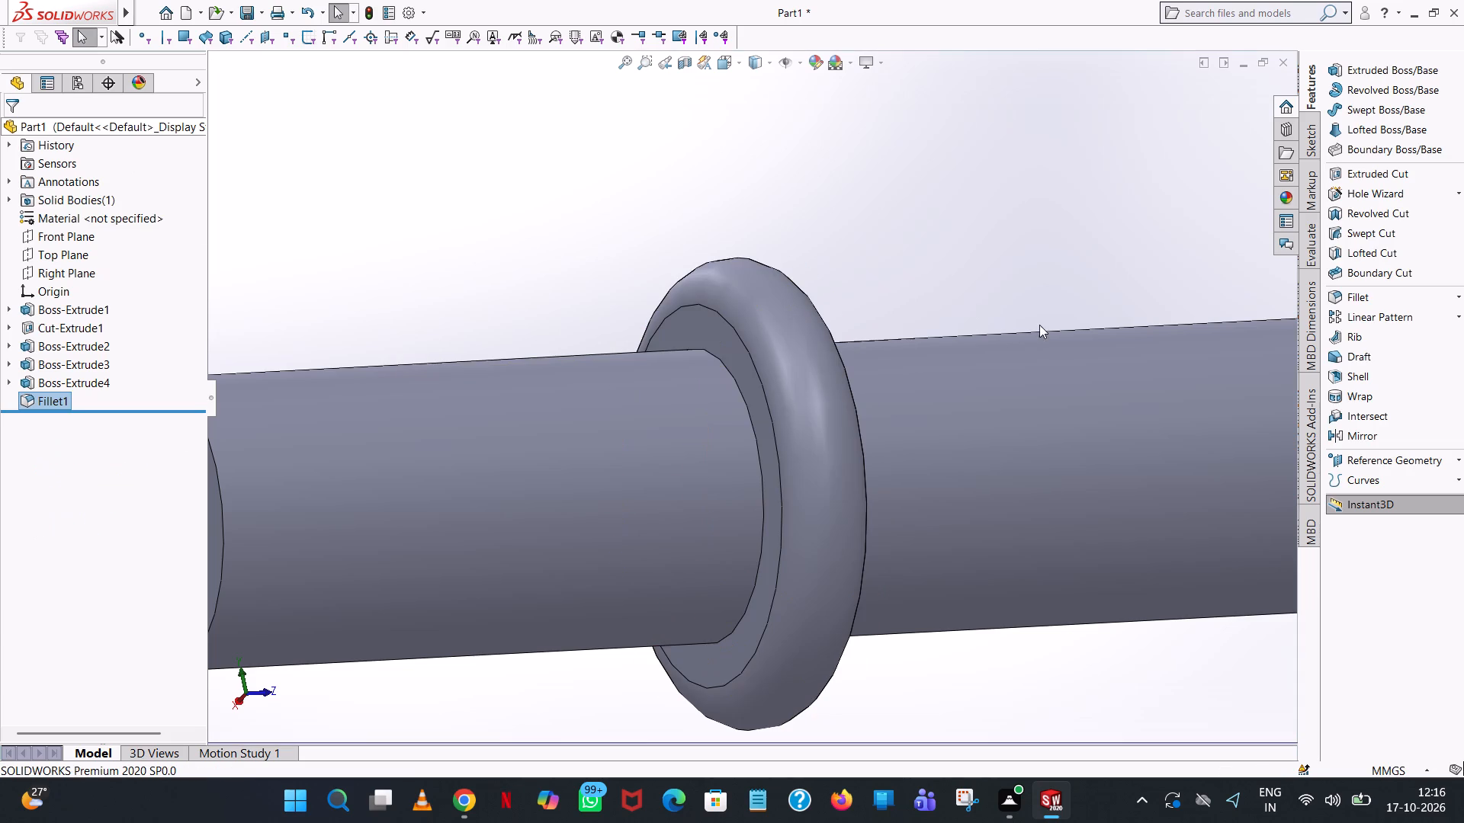
Apply a 0.5 mm constant-size fillet around the carrier plate's outer edge on the shaft side, with tangent propagation.
{"action": "scroll", "coordinate": [829, 382], "scroll_direction": "up", "scroll_amount": 4}
{"action": "middle_click_drag", "start_coordinate": [974, 350], "coordinate": [898, 267]}
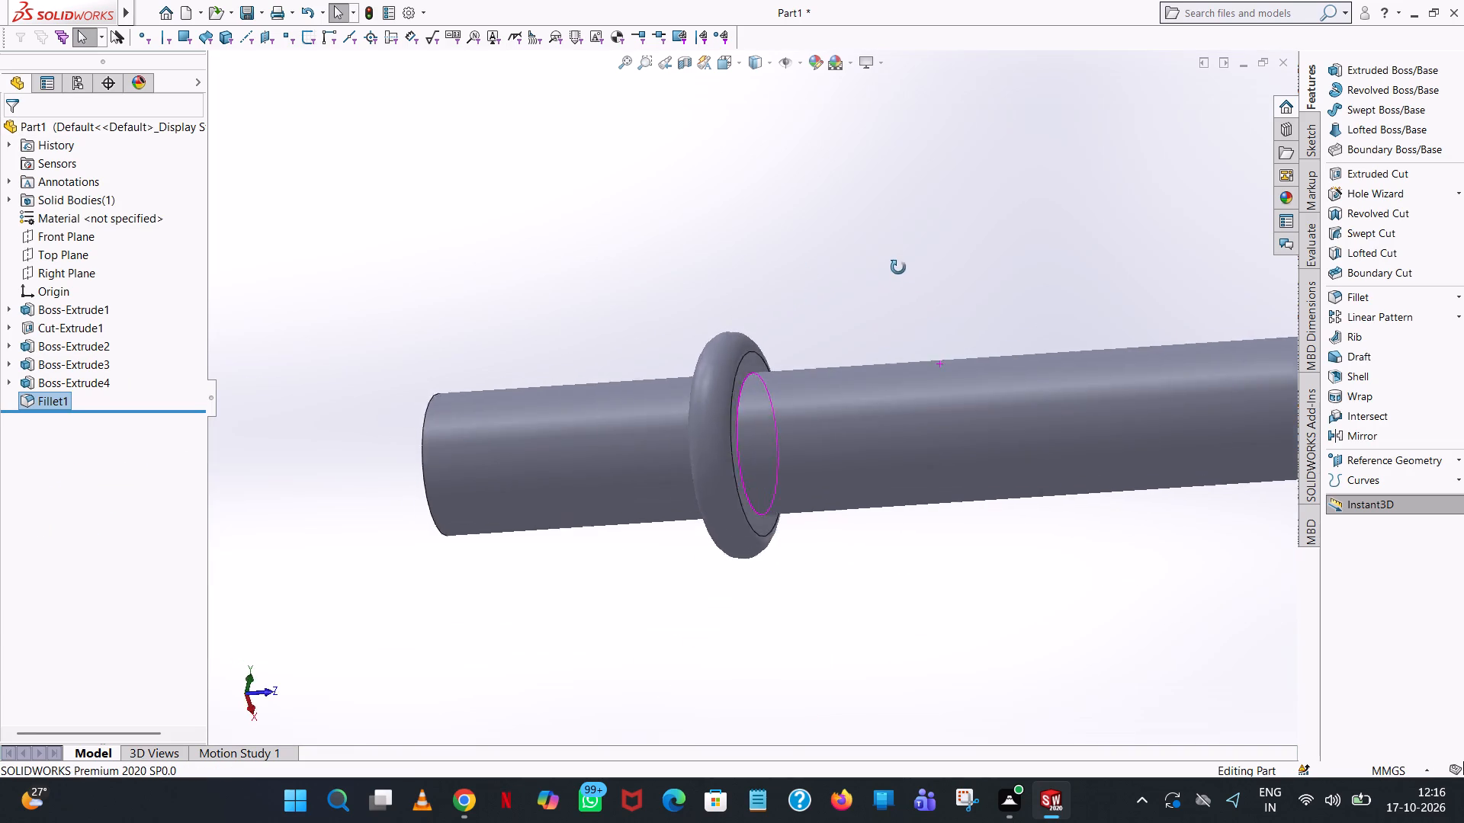
{"action": "middle_click_drag", "start_coordinate": [898, 267], "coordinate": [924, 216]}
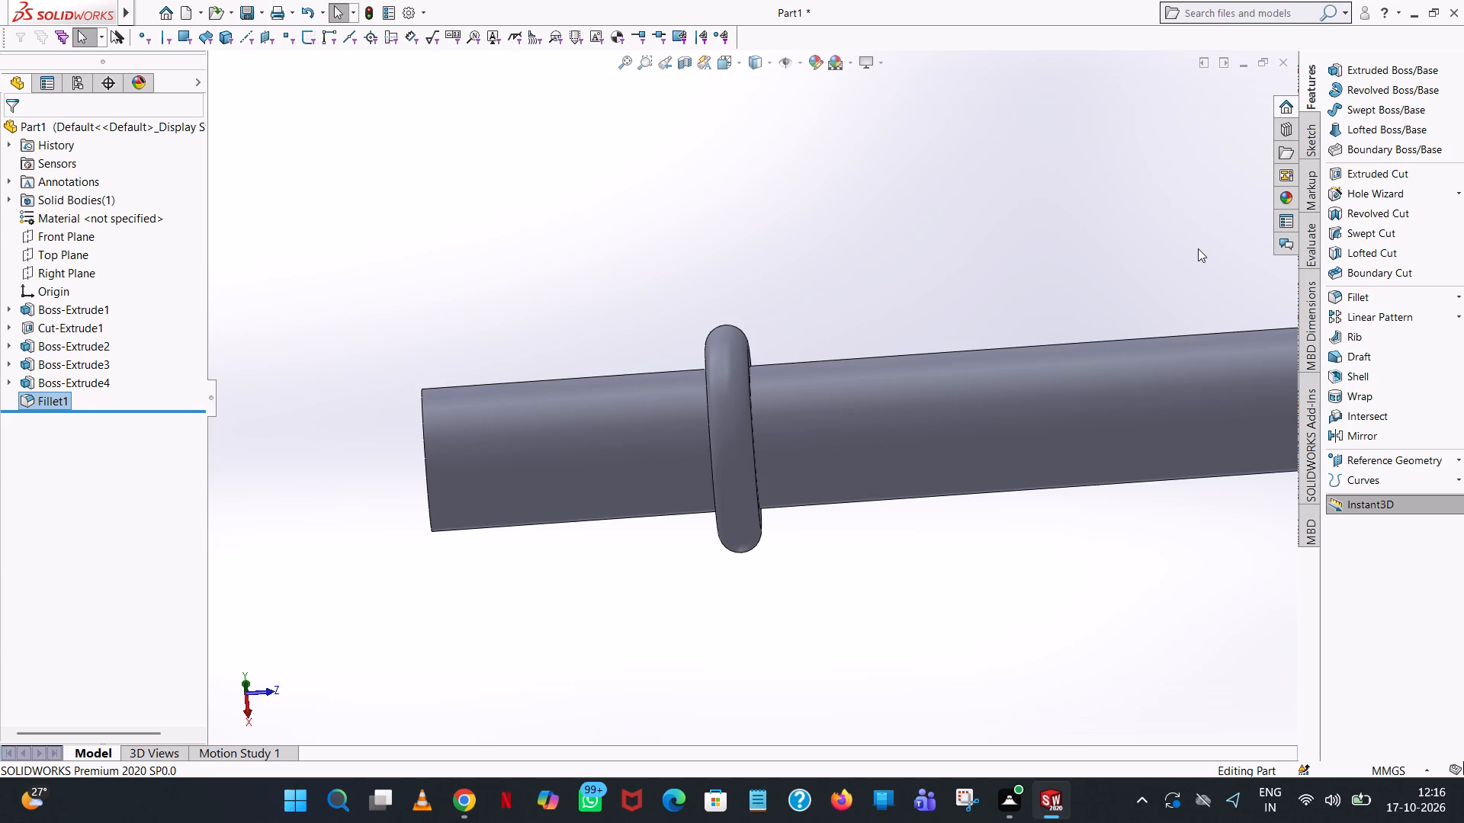
{"action": "scroll", "coordinate": [1198, 248], "scroll_direction": "up", "scroll_amount": 8}
{"action": "scroll", "coordinate": [1019, 260], "scroll_direction": "down", "scroll_amount": 4}
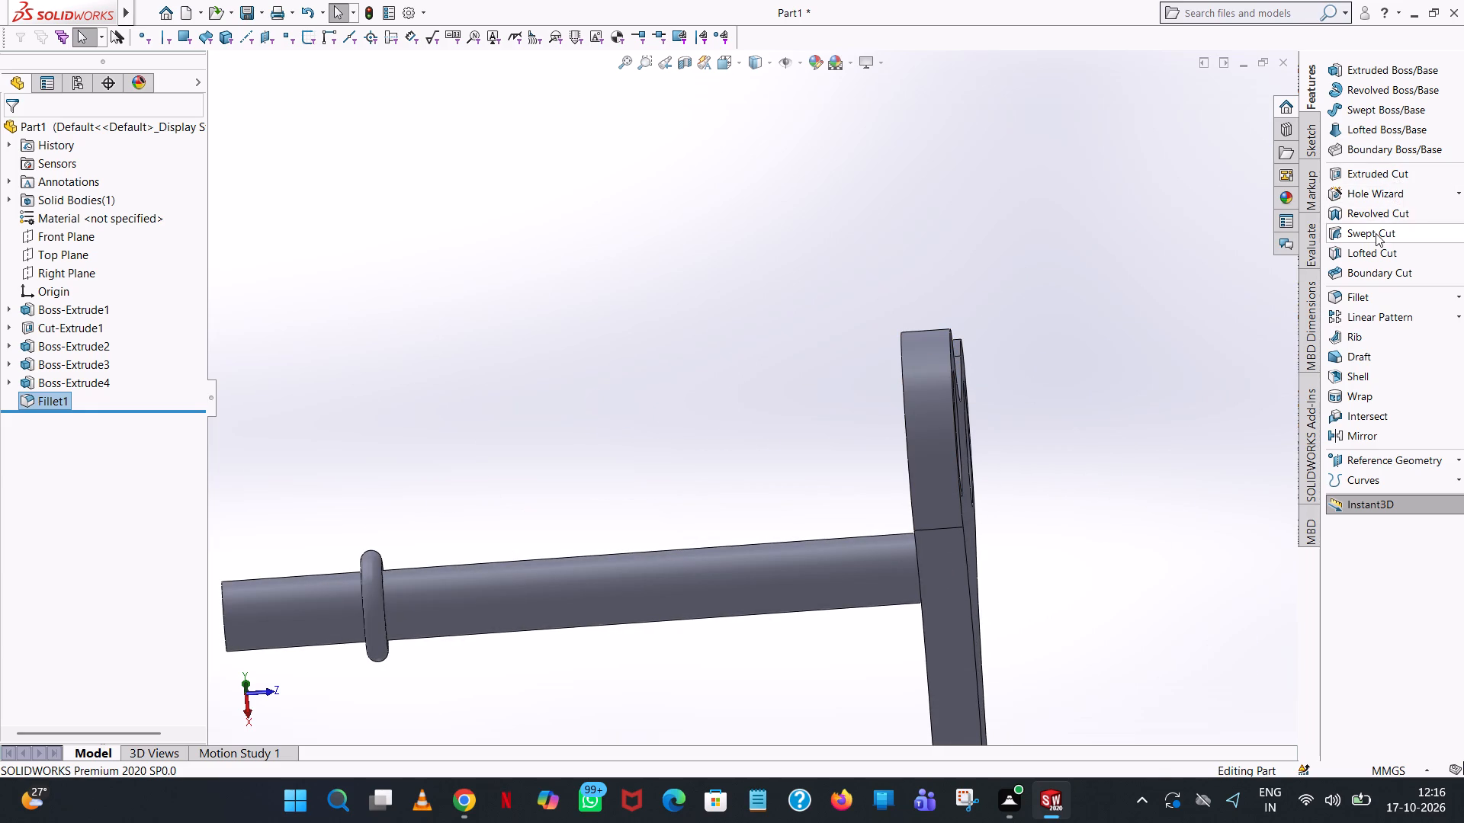
{"action": "left_click", "coordinate": [1354, 294]}
{"action": "middle_click_drag", "start_coordinate": [932, 377], "coordinate": [942, 331]}
{"action": "scroll", "coordinate": [942, 331], "scroll_direction": "up", "scroll_amount": 1}
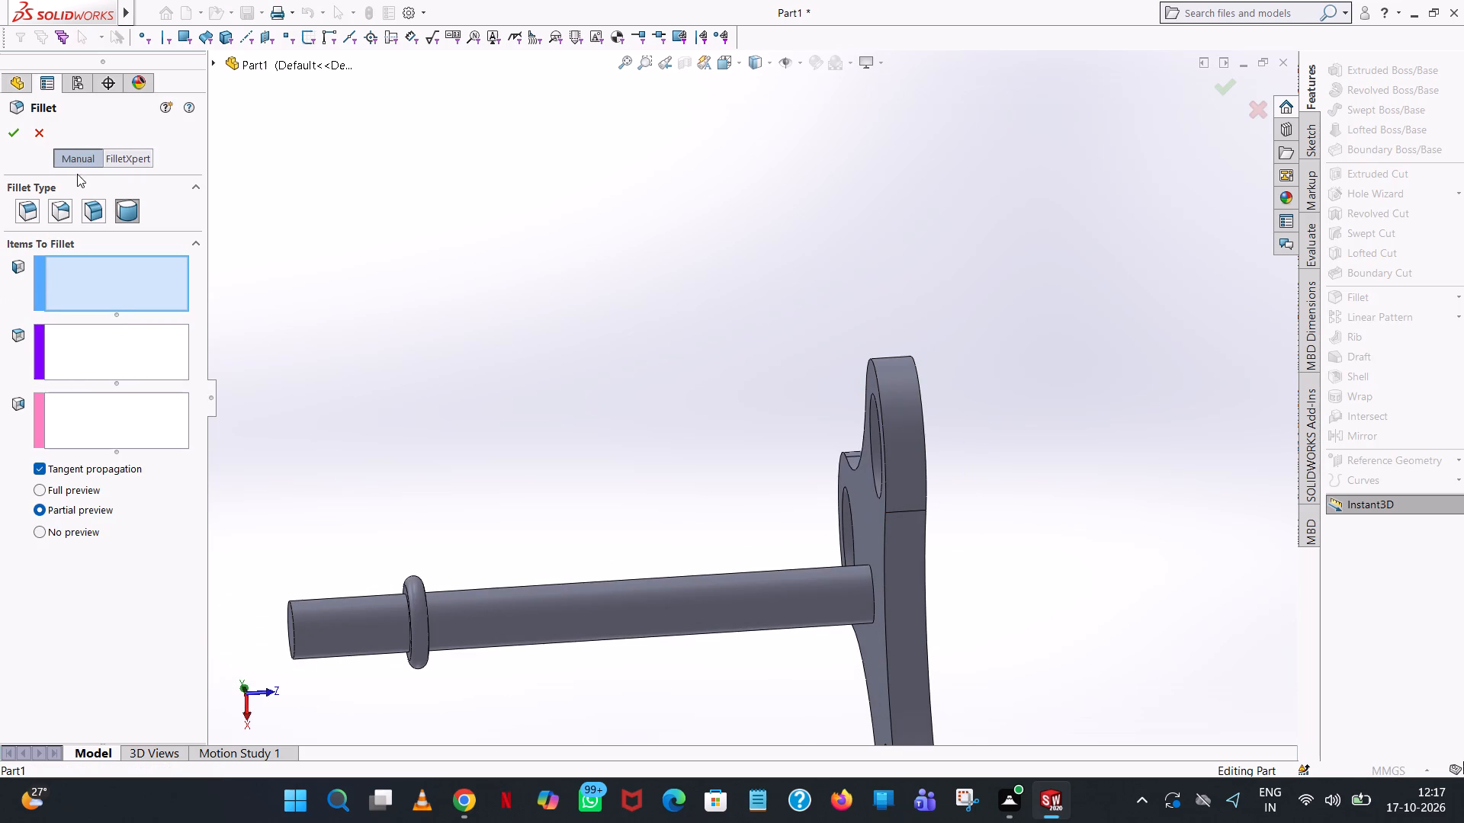
{"action": "left_click", "coordinate": [31, 215]}
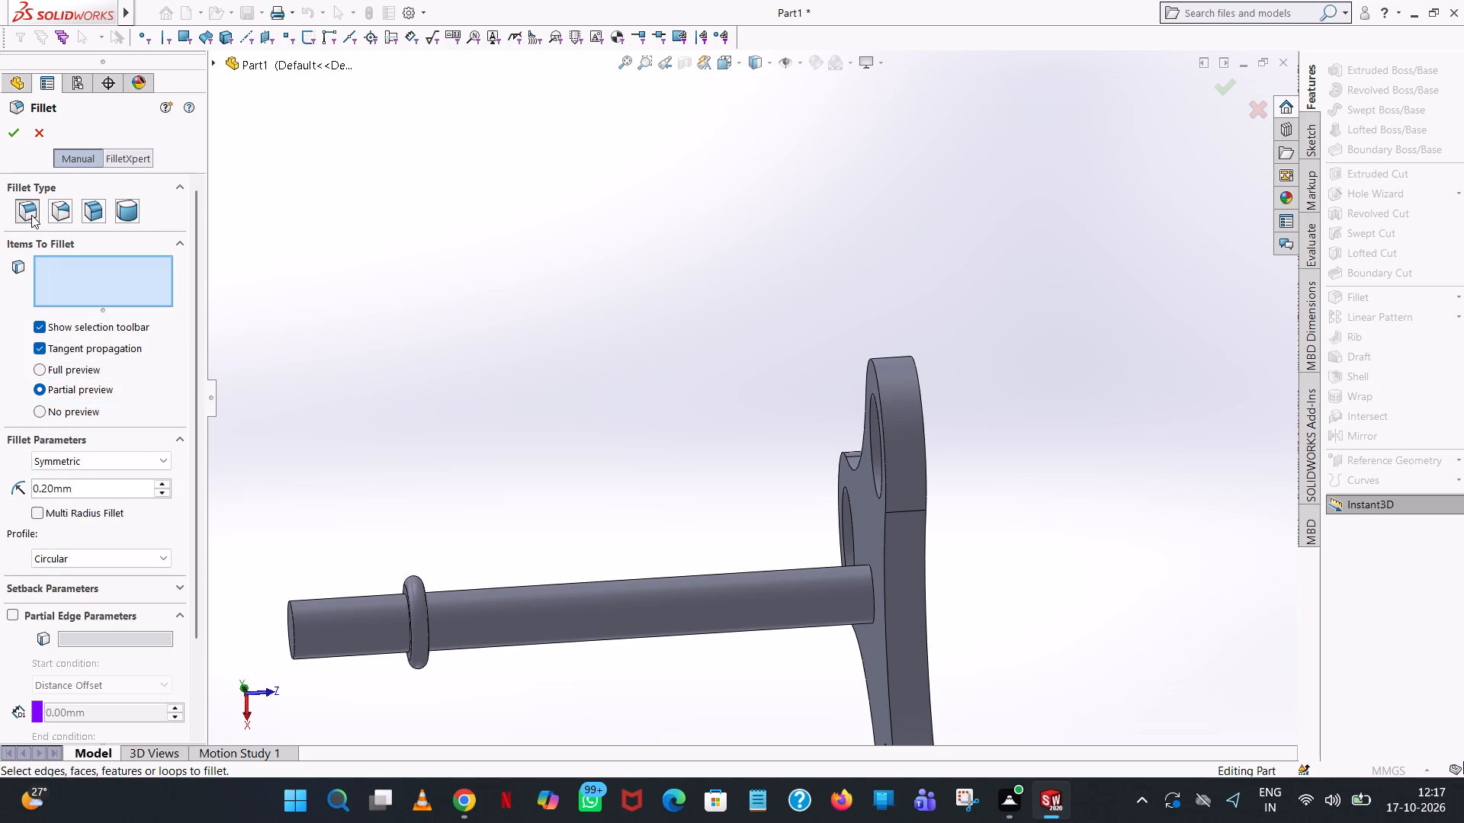
{"action": "double_click", "coordinate": [91, 488]}
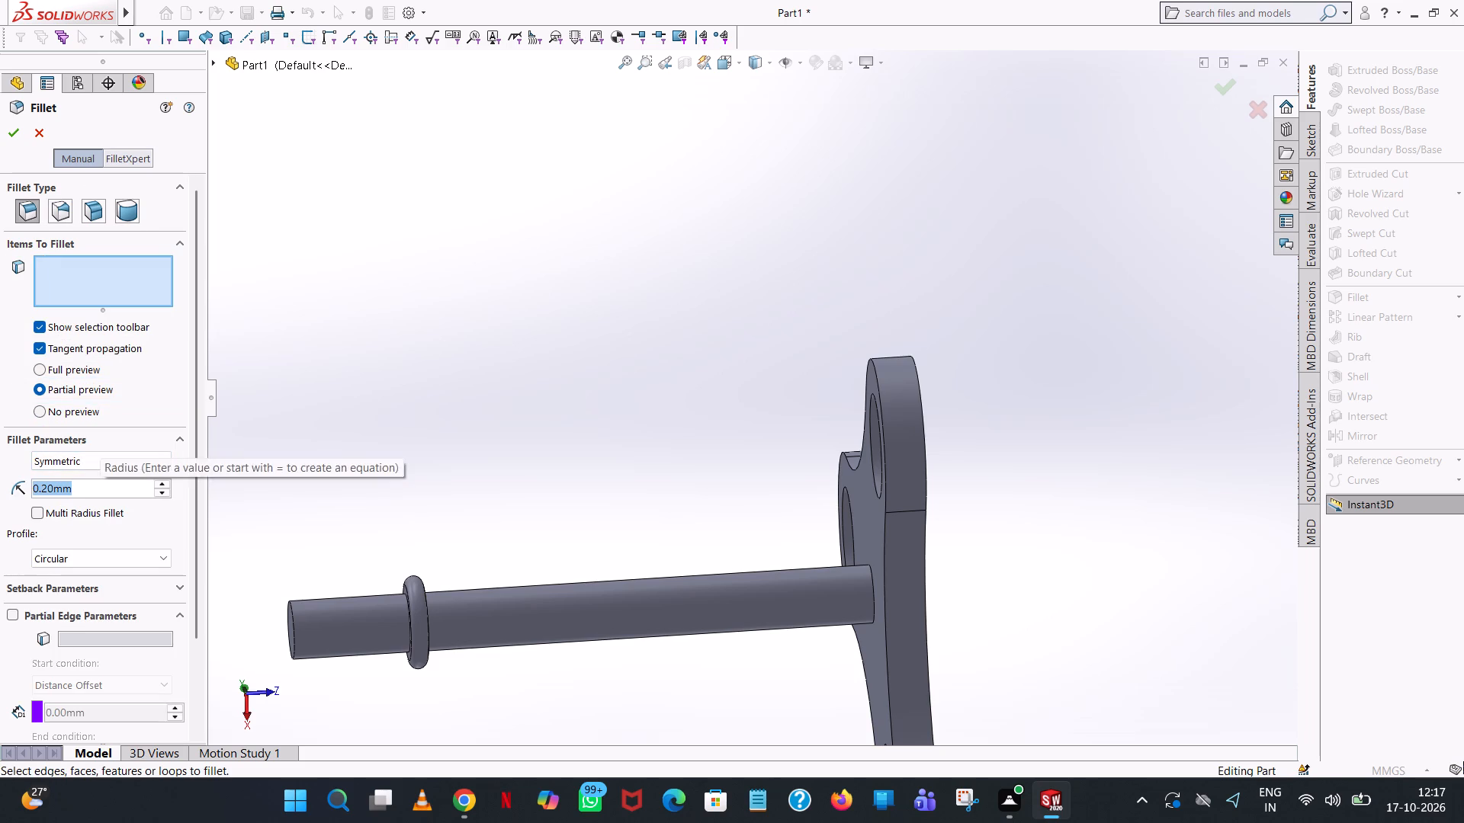
{"action": "type", "text": "0.5"}
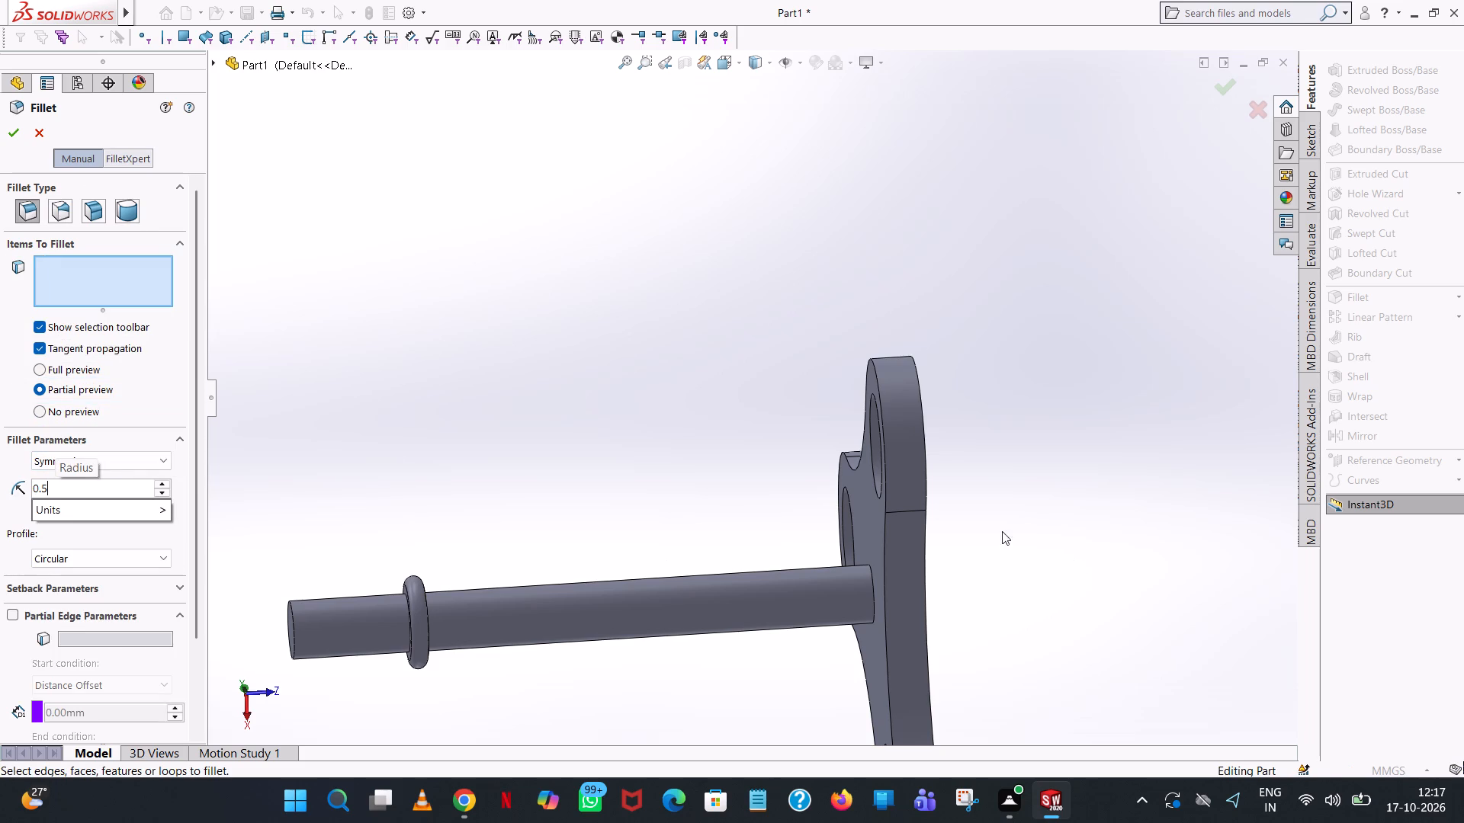
{"action": "left_click", "coordinate": [621, 399]}
{"action": "left_click", "coordinate": [875, 376]}
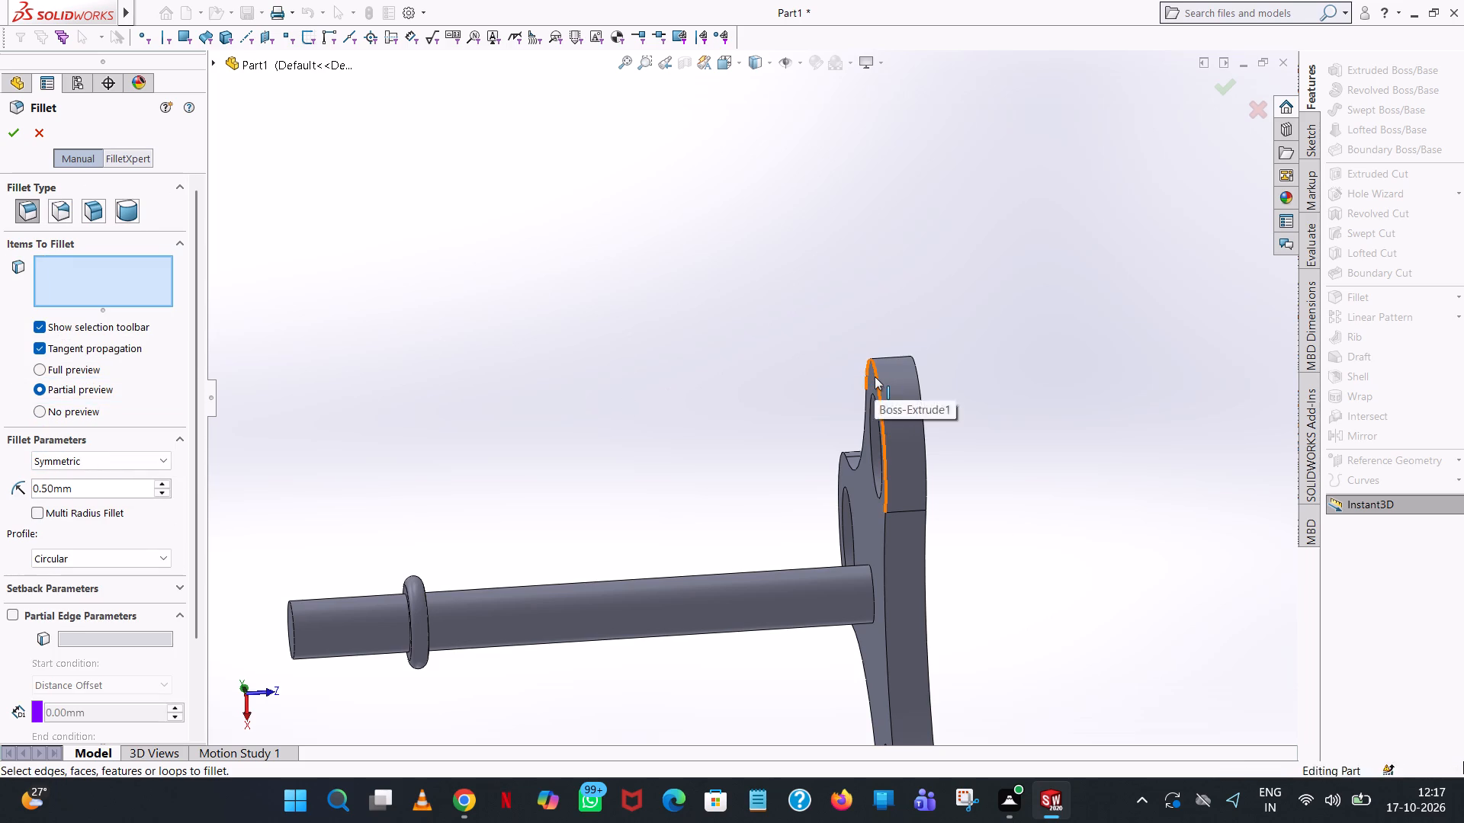
{"action": "middle_click_drag", "start_coordinate": [888, 411], "coordinate": [907, 560]}
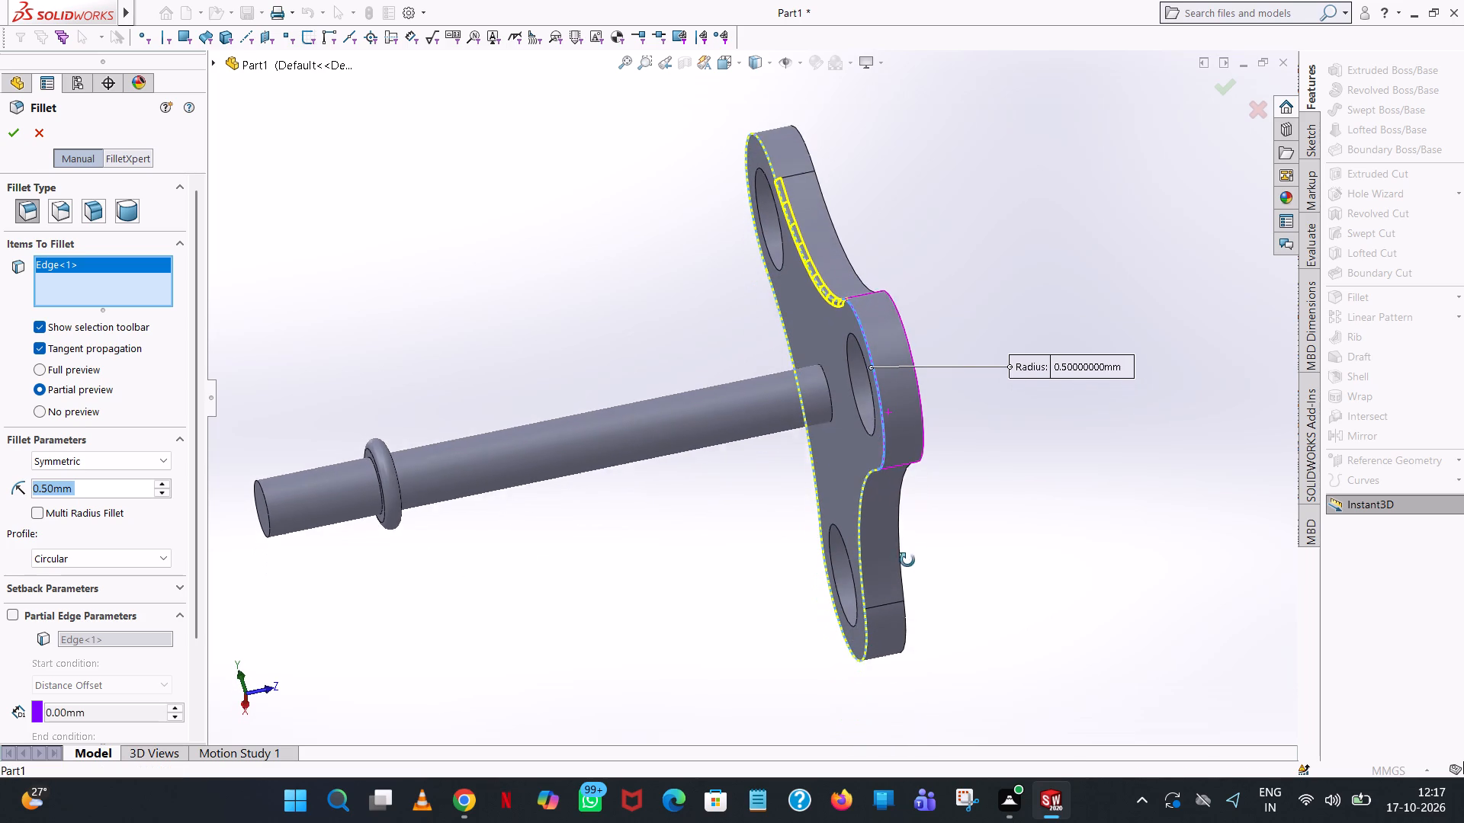
{"action": "middle_click_drag", "start_coordinate": [907, 560], "coordinate": [907, 565]}
{"action": "left_click", "coordinate": [13, 138]}
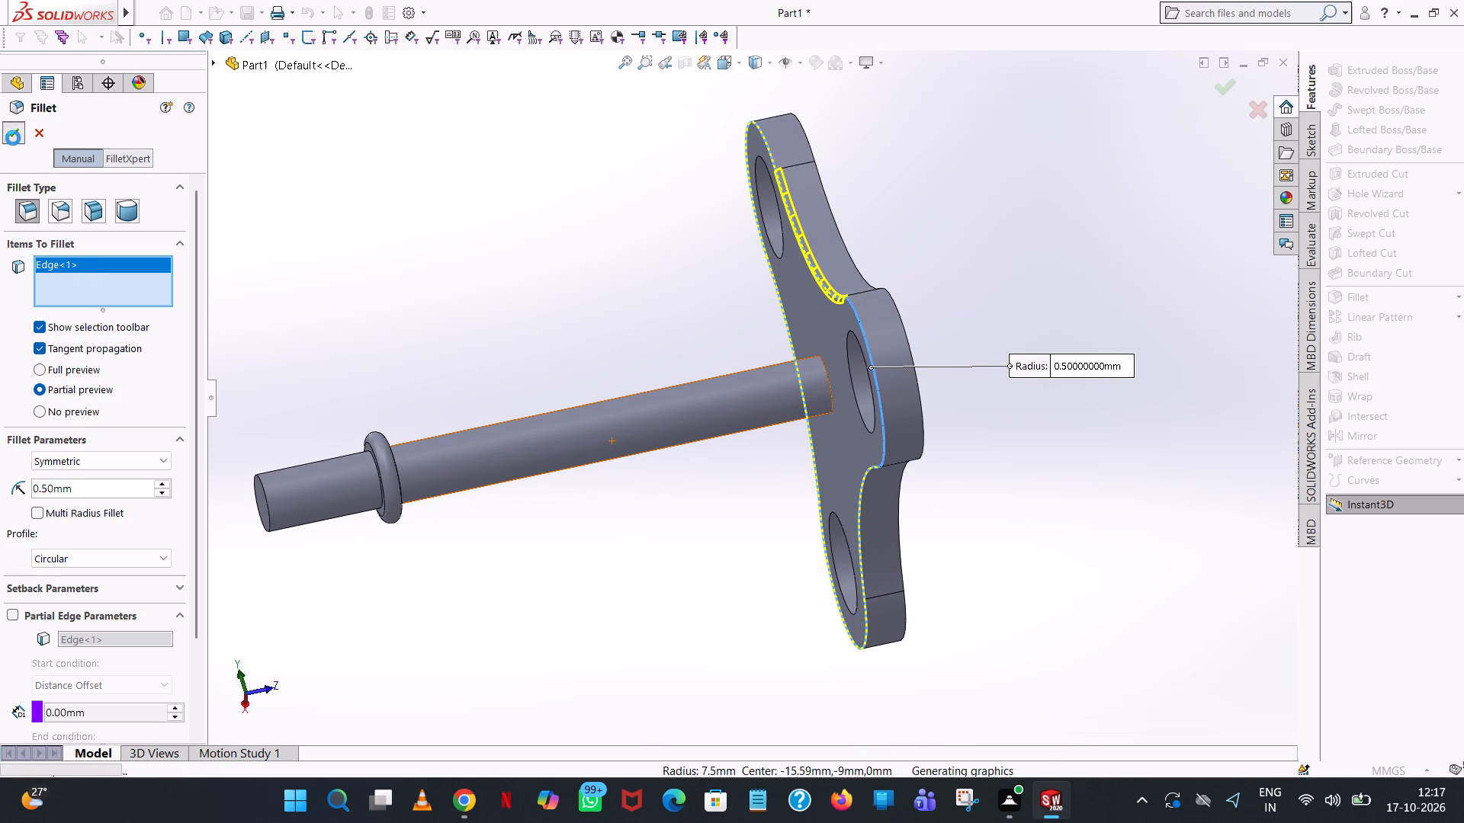
Apply a 0.5 mm constant-size fillet around the carrier plate's outer edge on the face opposite the shaft.
{"action": "middle_click_drag", "start_coordinate": [864, 497], "coordinate": [948, 285]}
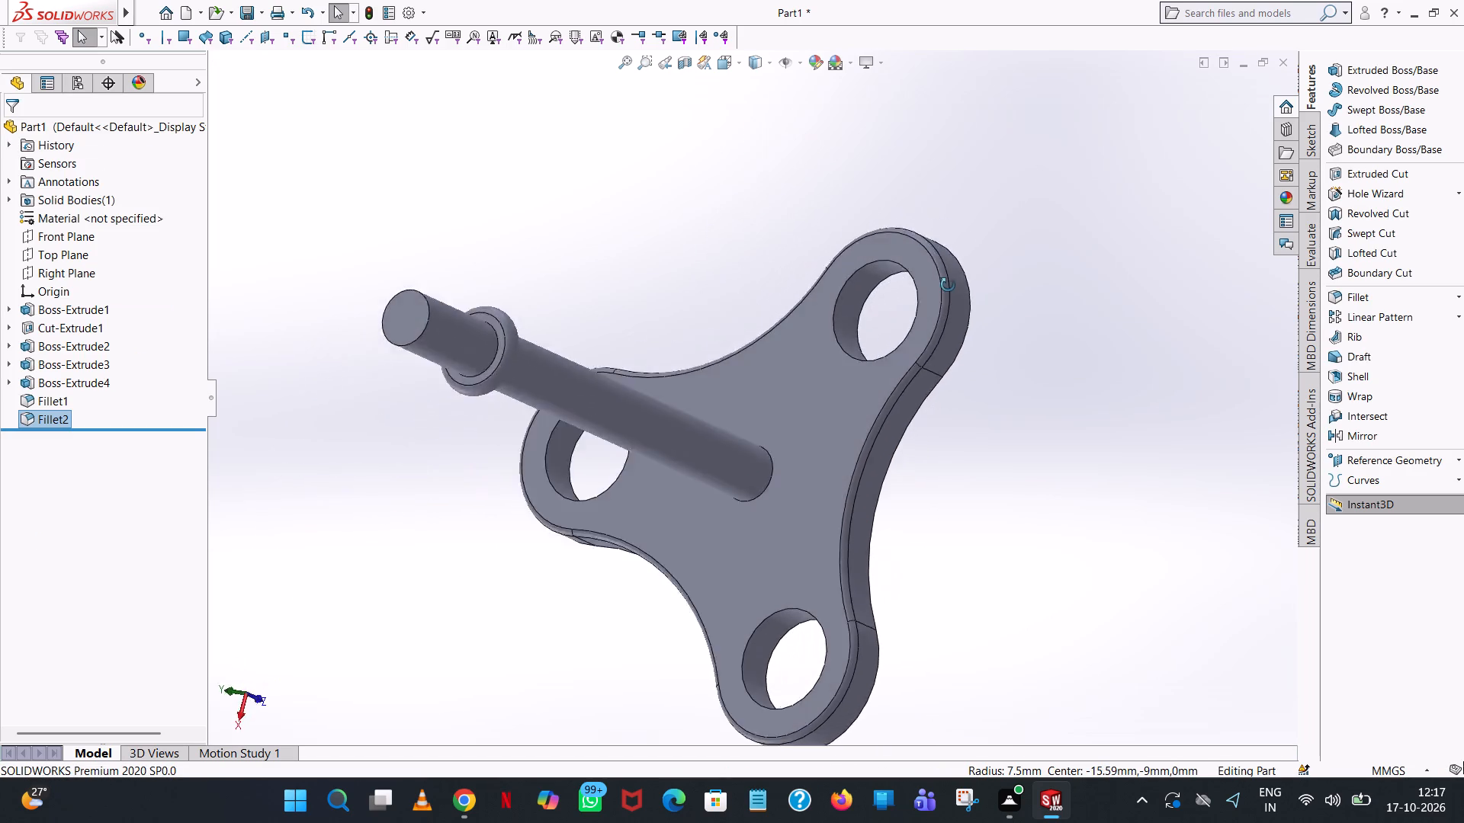
{"action": "middle_click_drag", "start_coordinate": [948, 285], "coordinate": [1207, 309]}
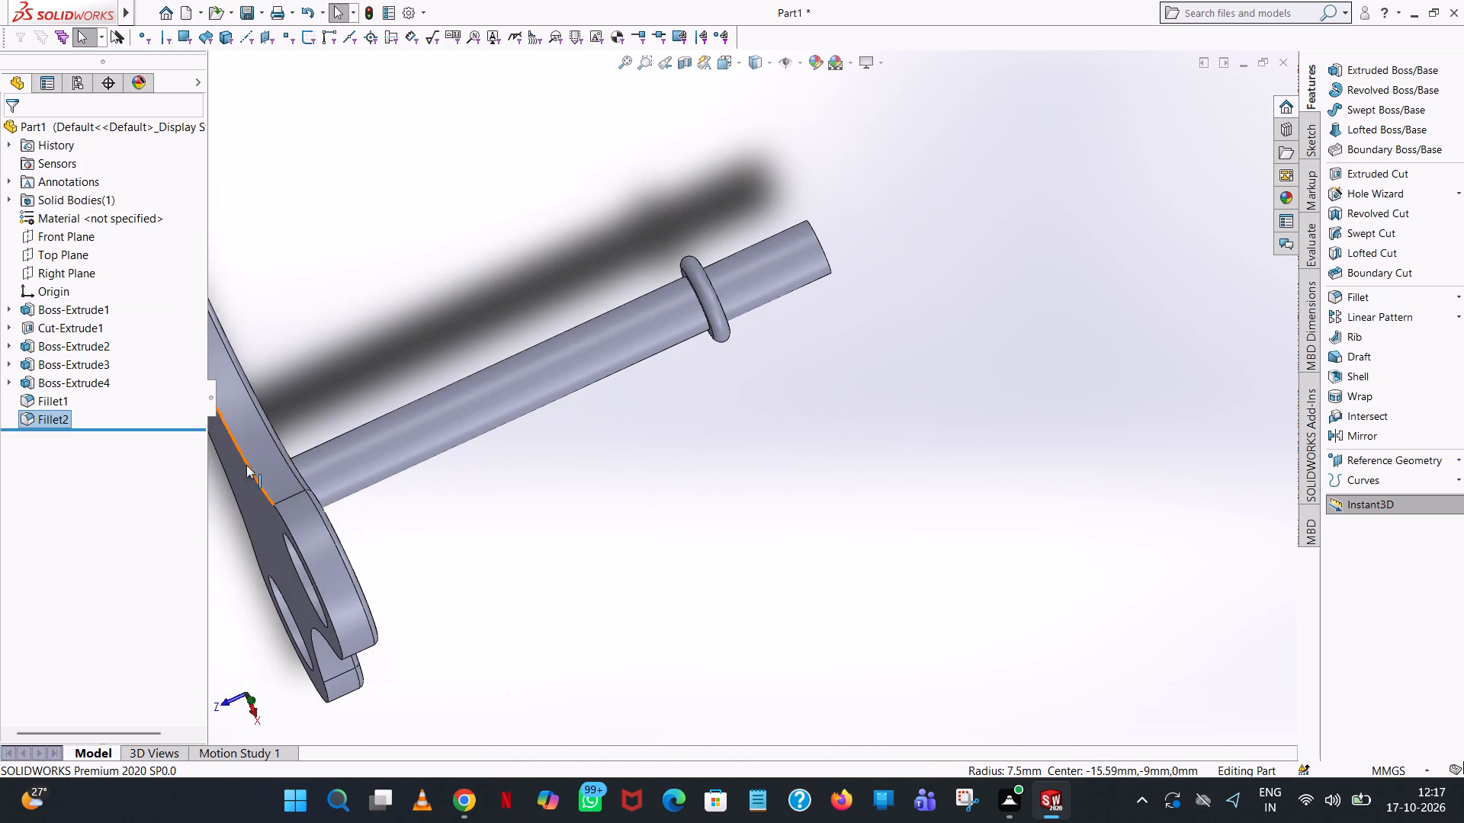
{"action": "scroll", "coordinate": [296, 553], "scroll_direction": "up", "scroll_amount": 4}
{"action": "scroll", "coordinate": [528, 596], "scroll_direction": "down", "scroll_amount": 3}
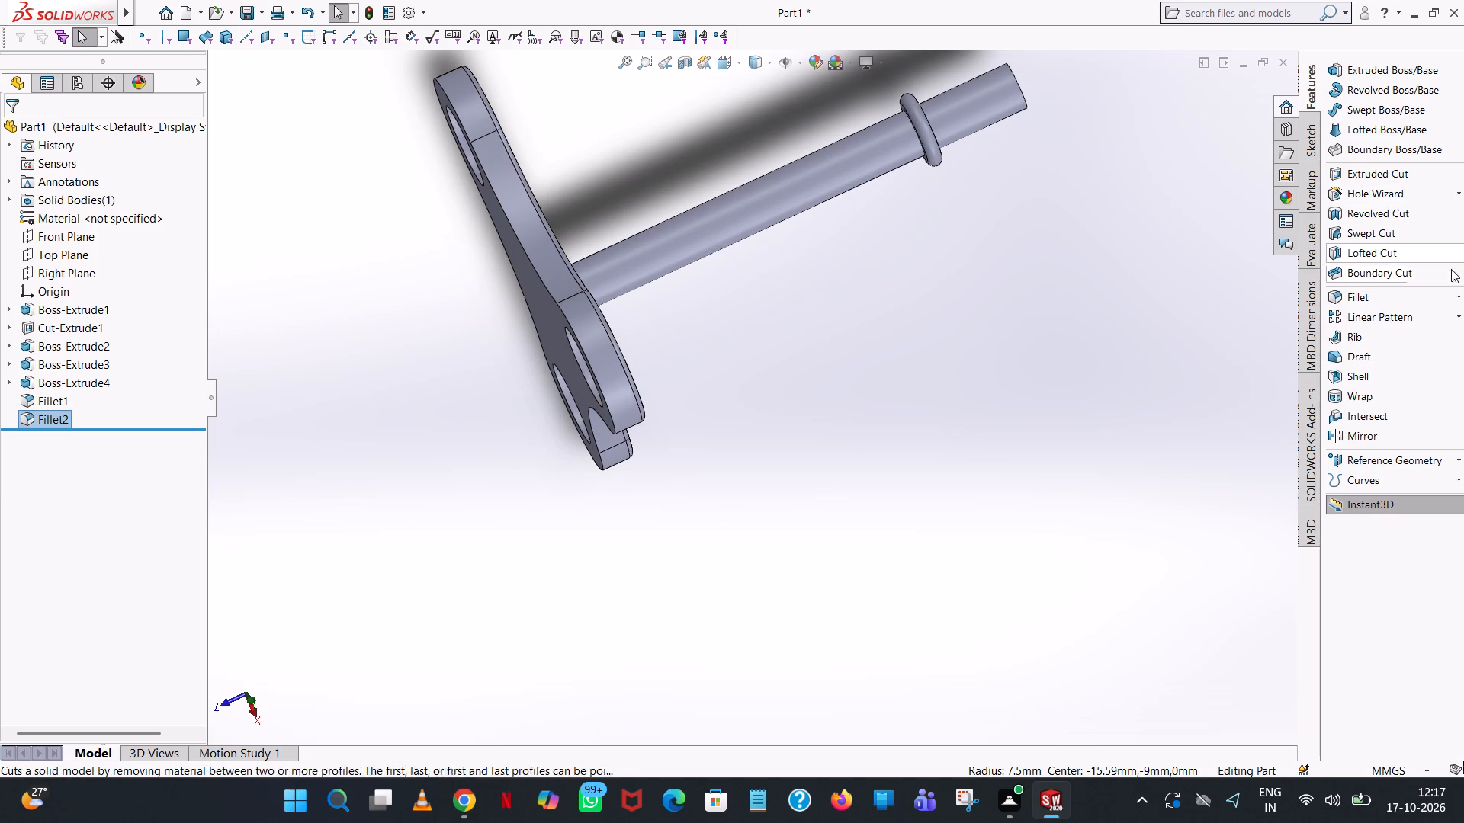
{"action": "left_click", "coordinate": [1389, 302]}
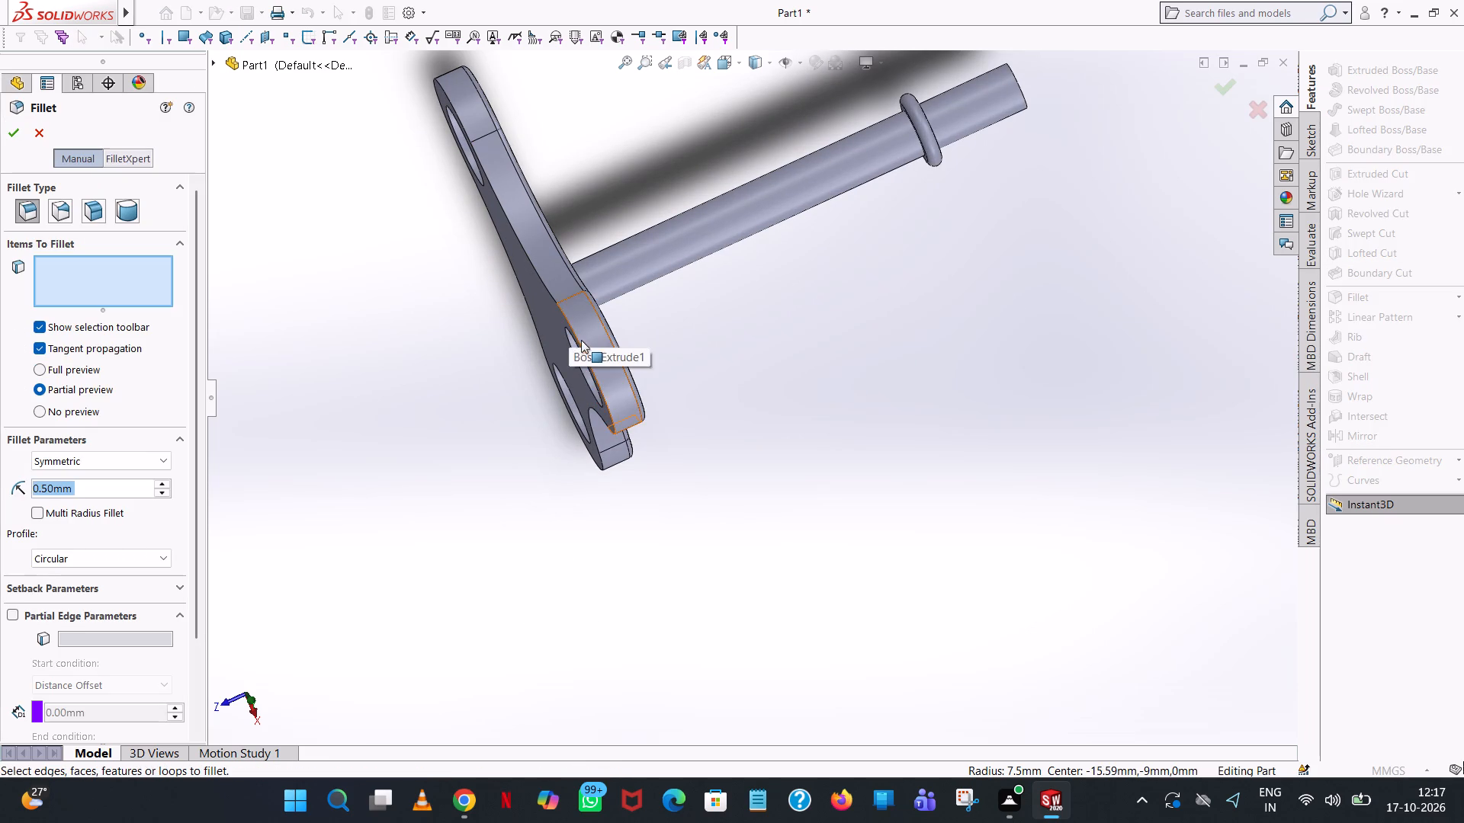
{"action": "left_click", "coordinate": [587, 359]}
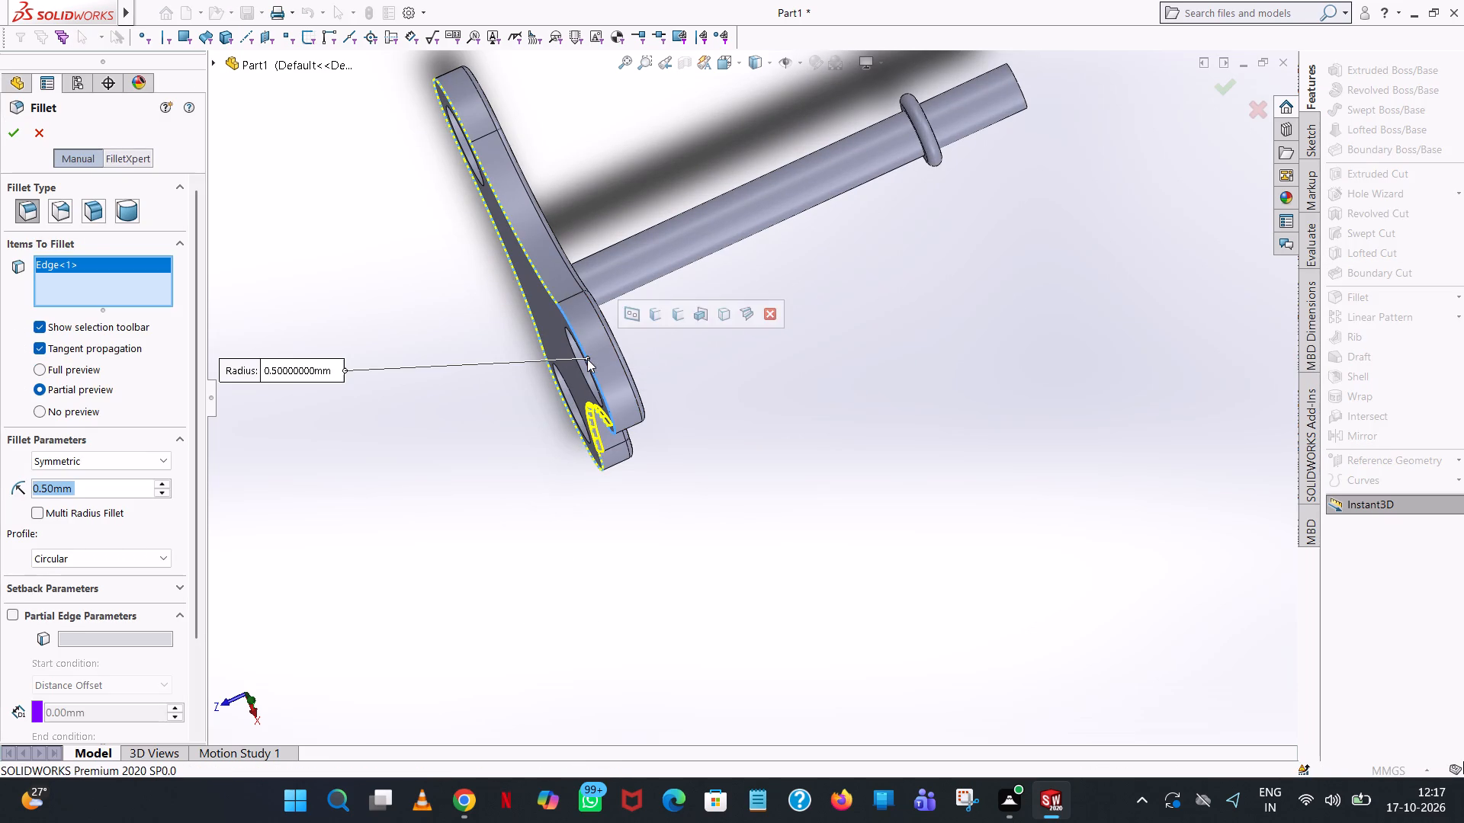
{"action": "left_click", "coordinate": [14, 133]}
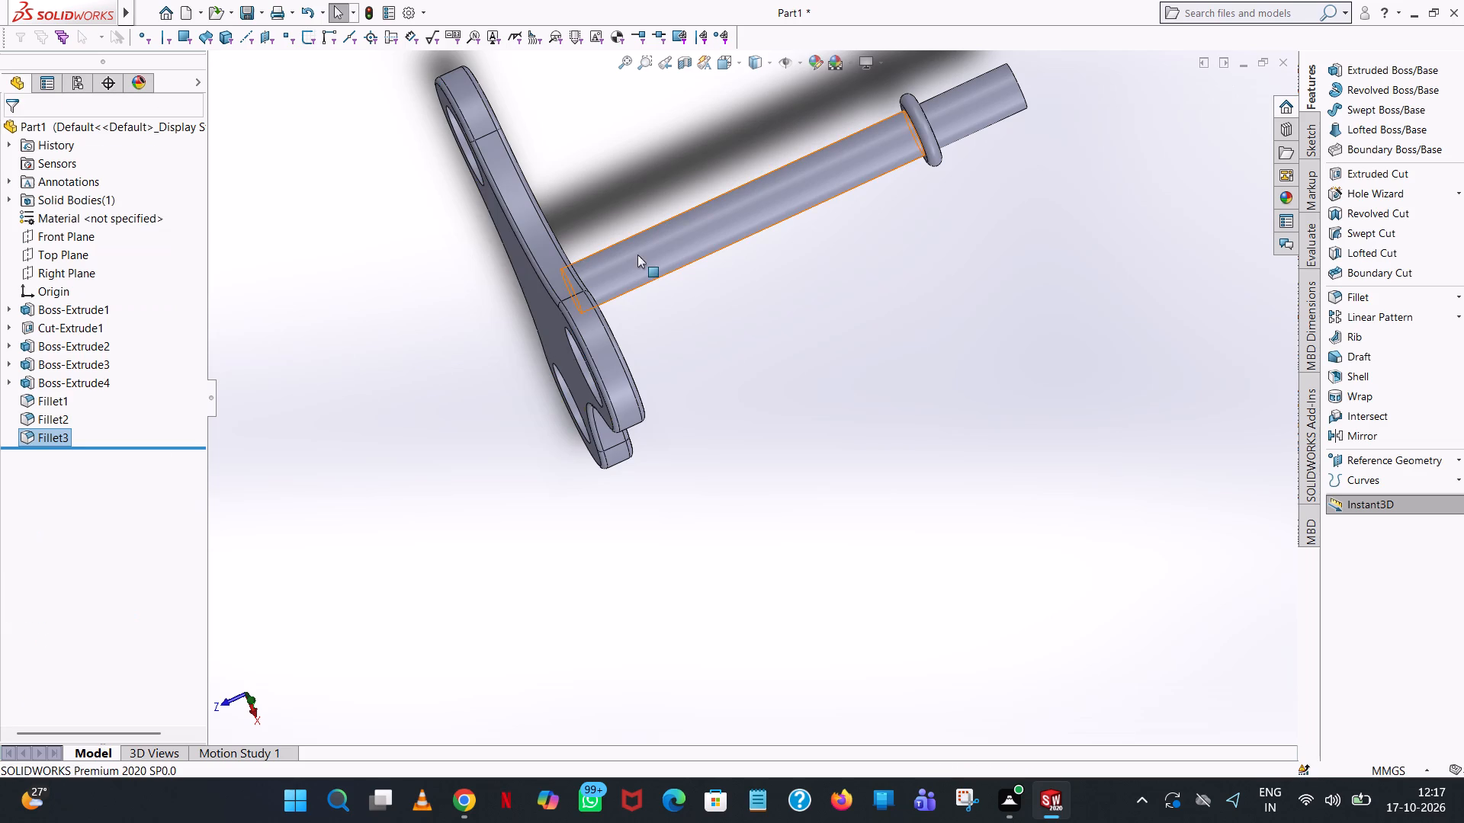
Examine the filleted edges of the carrier plate and the collared shaft from several angles and distances.
{"action": "middle_click_drag", "start_coordinate": [644, 181], "coordinate": [624, 0]}
{"action": "scroll", "coordinate": [605, 242], "scroll_direction": "up", "scroll_amount": 1}
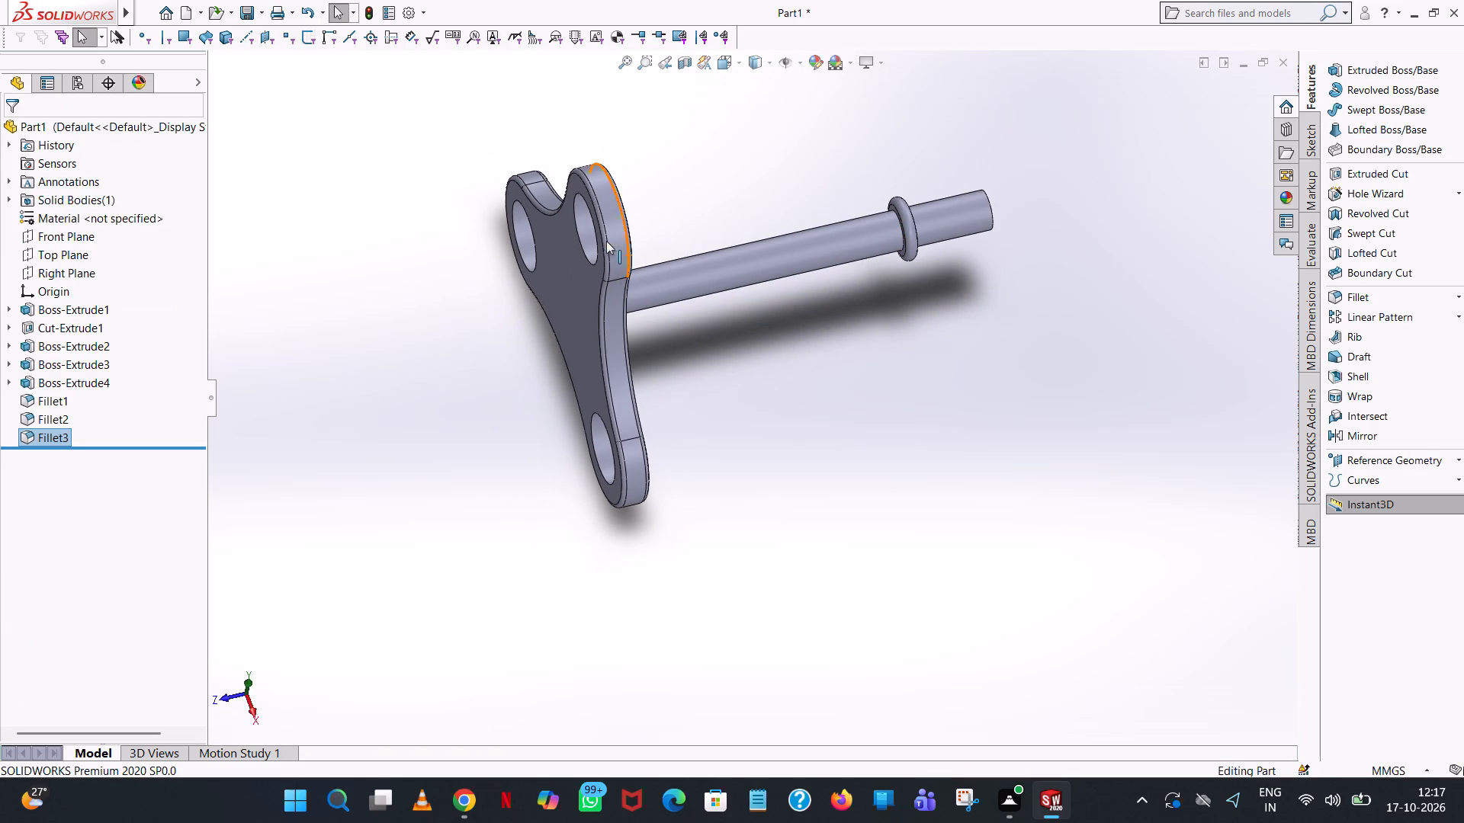
{"action": "scroll", "coordinate": [695, 230], "scroll_direction": "up", "scroll_amount": 1}
{"action": "scroll", "coordinate": [754, 327], "scroll_direction": "up", "scroll_amount": 1}
{"action": "middle_click_drag", "start_coordinate": [749, 322], "coordinate": [704, 190]}
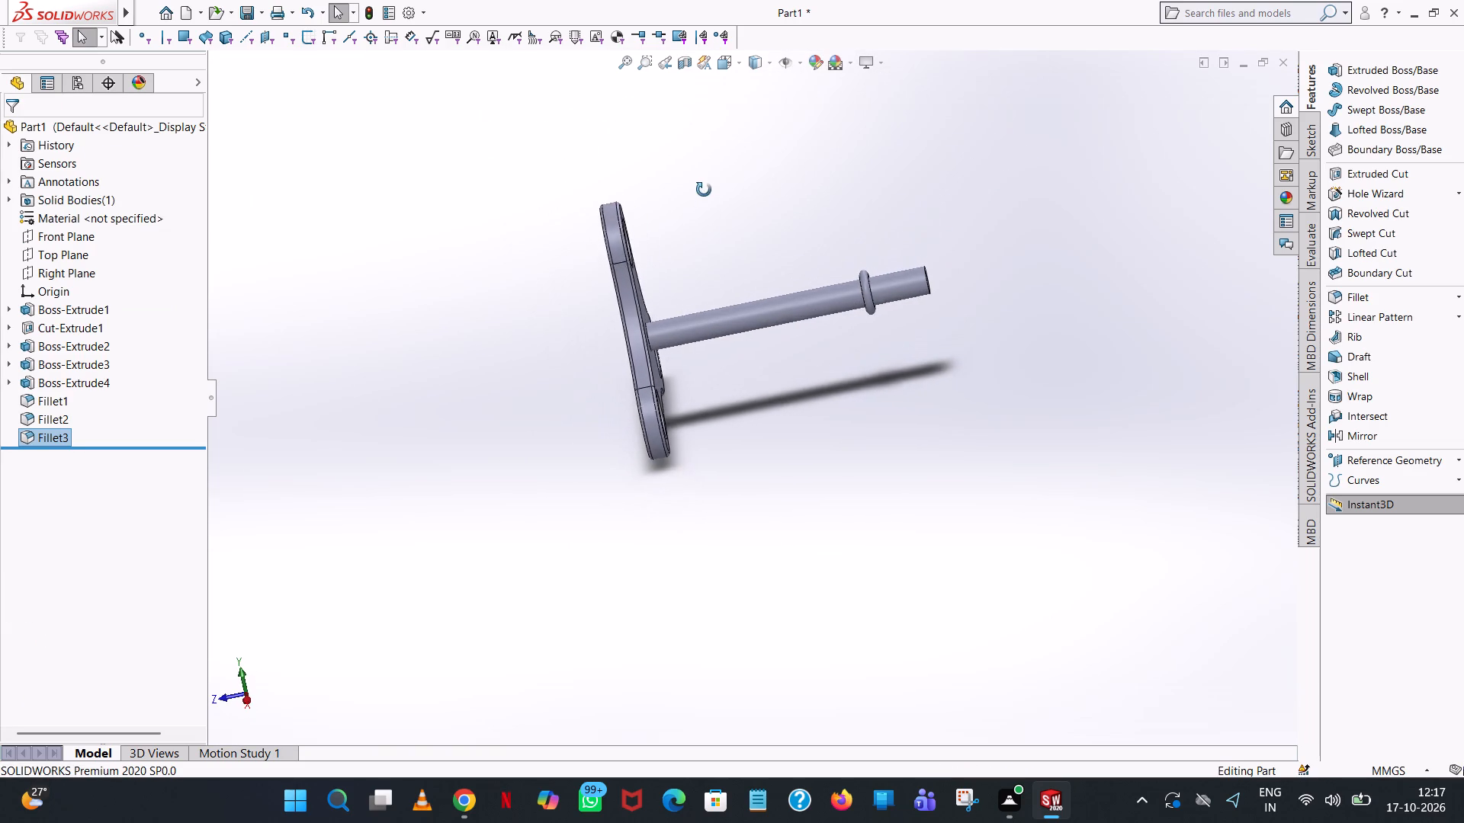
{"action": "middle_click_drag", "start_coordinate": [704, 190], "coordinate": [702, 188]}
{"action": "scroll", "coordinate": [635, 258], "scroll_direction": "down", "scroll_amount": 6}
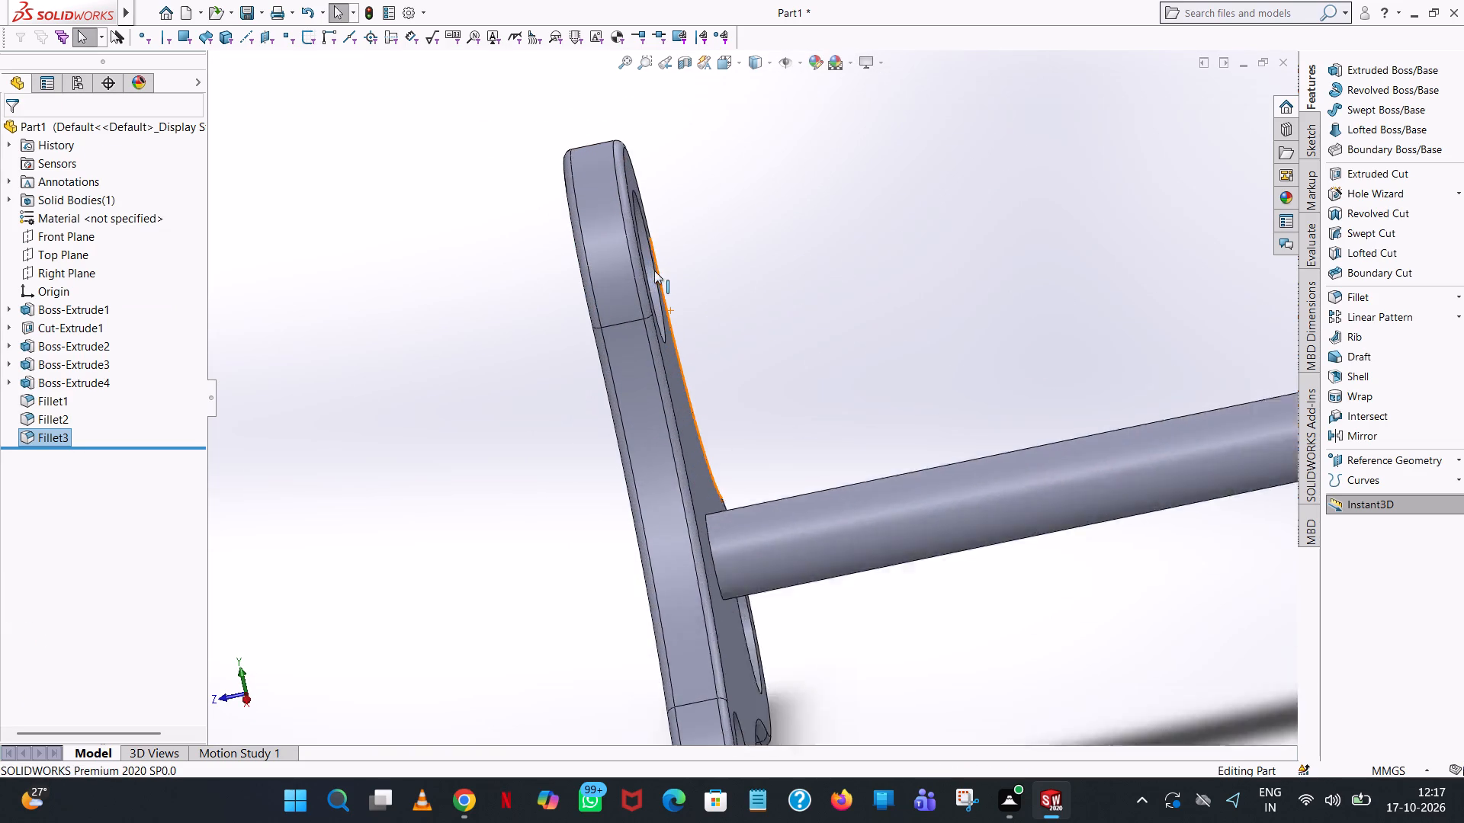
{"action": "scroll", "coordinate": [654, 271], "scroll_direction": "down", "scroll_amount": 1}
{"action": "scroll", "coordinate": [807, 351], "scroll_direction": "up", "scroll_amount": 8}
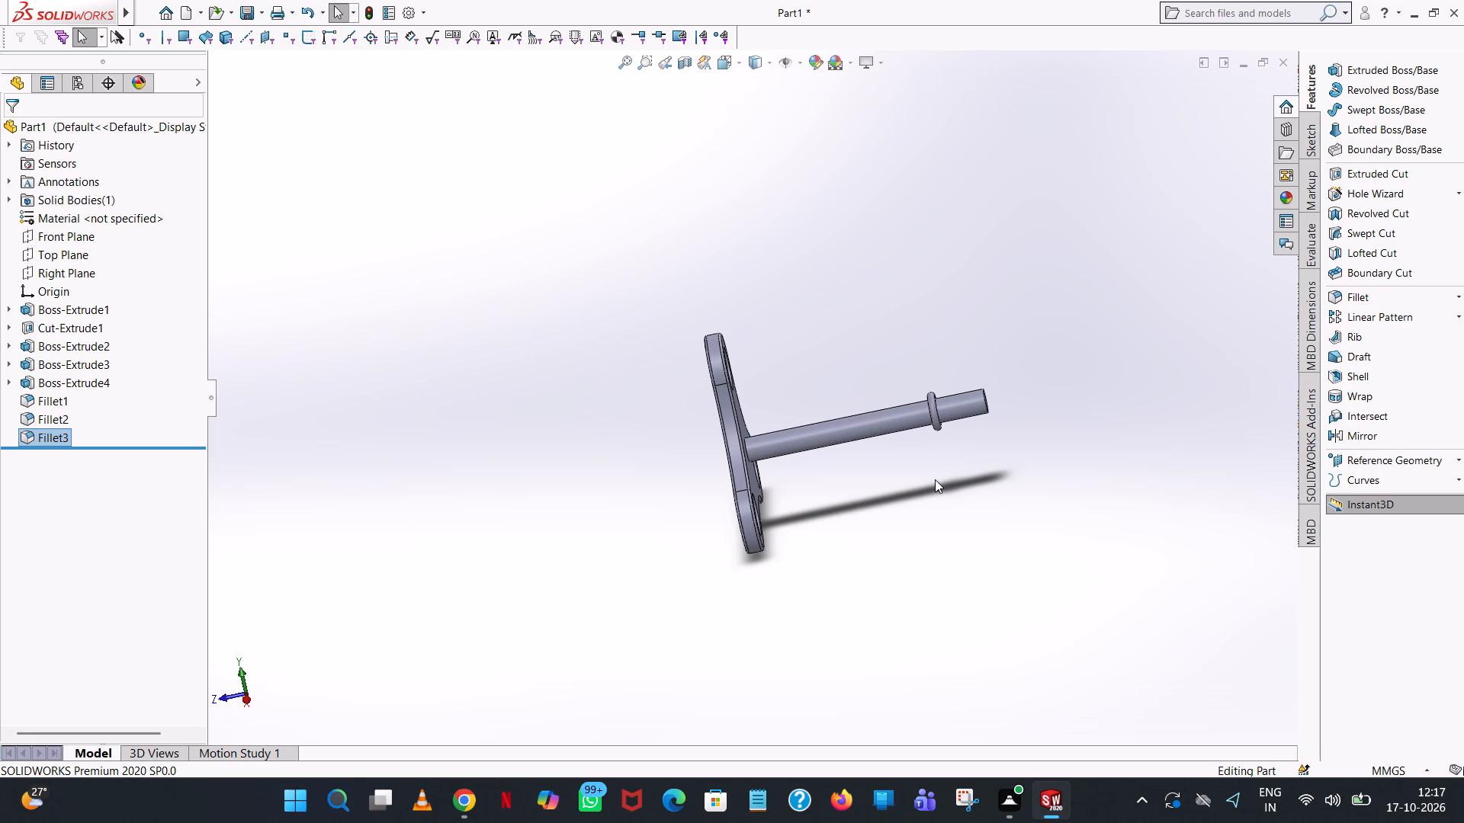
Examine the carrier plate and collared shaft from the plate side and the shaft side.
{"action": "middle_click_drag", "start_coordinate": [897, 537], "coordinate": [1155, 490]}
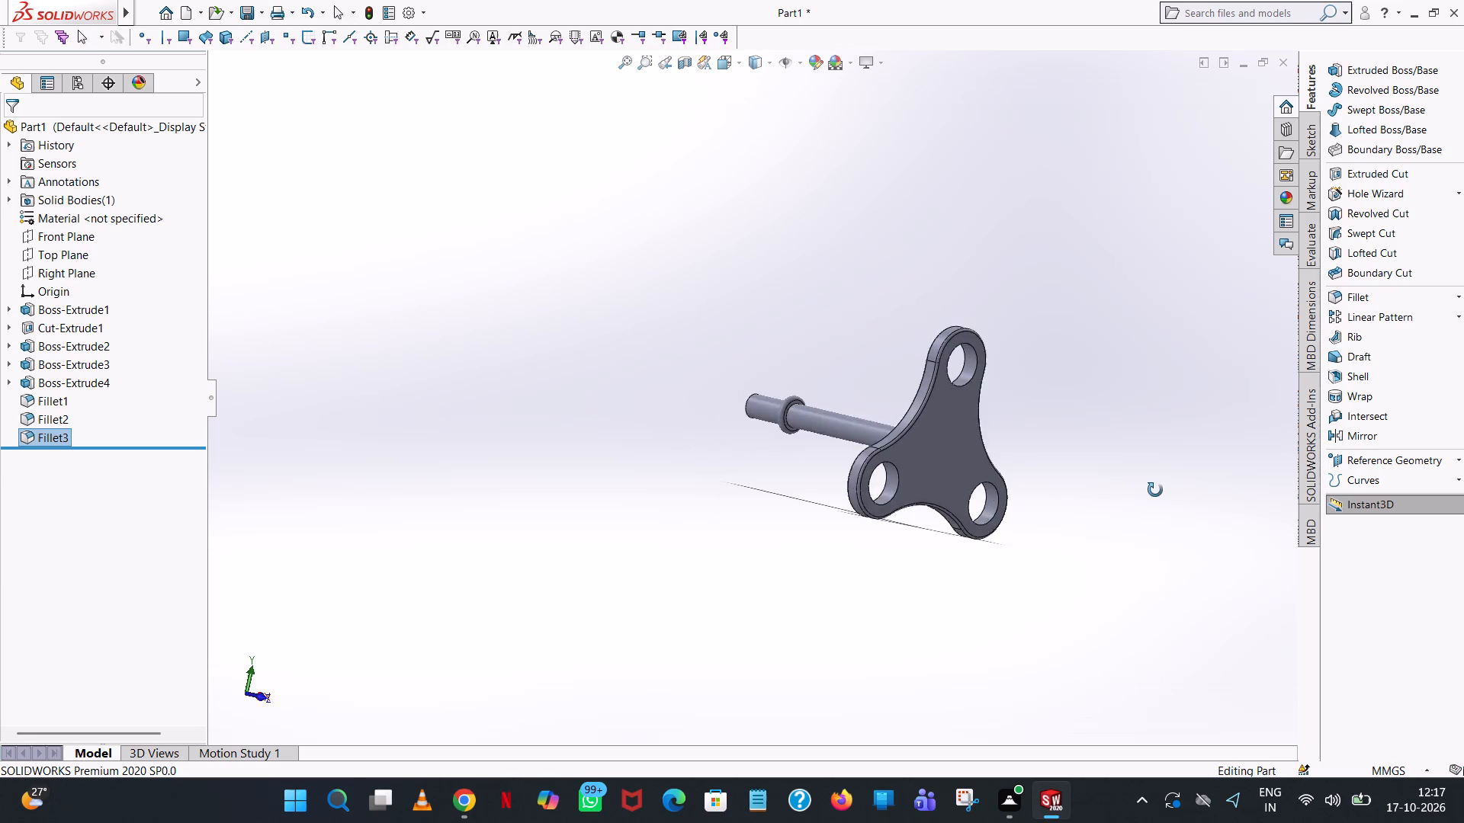
{"action": "middle_click_drag", "start_coordinate": [1155, 490], "coordinate": [1156, 490]}
{"action": "scroll", "coordinate": [1152, 493], "scroll_direction": "up", "scroll_amount": 2}
{"action": "scroll", "coordinate": [800, 447], "scroll_direction": "down", "scroll_amount": 6}
{"action": "scroll", "coordinate": [842, 452], "scroll_direction": "up", "scroll_amount": 1}
{"action": "scroll", "coordinate": [718, 431], "scroll_direction": "up", "scroll_amount": 1}
{"action": "middle_click_drag", "start_coordinate": [718, 431], "coordinate": [830, 542]}
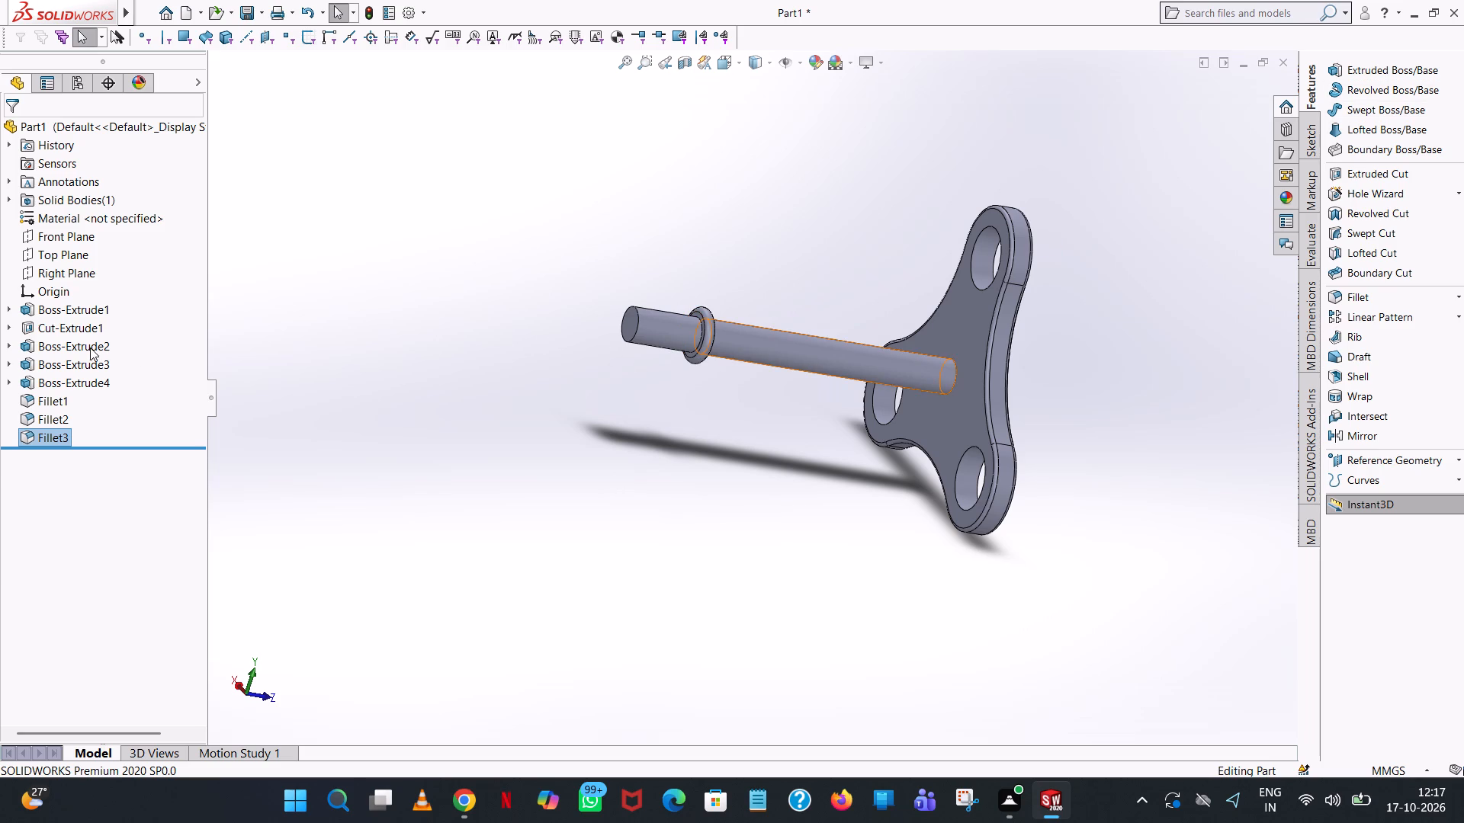
Start a new sketch on the Right Plane and view the part square-on in the Right orientation.
{"action": "left_click", "coordinate": [60, 270]}
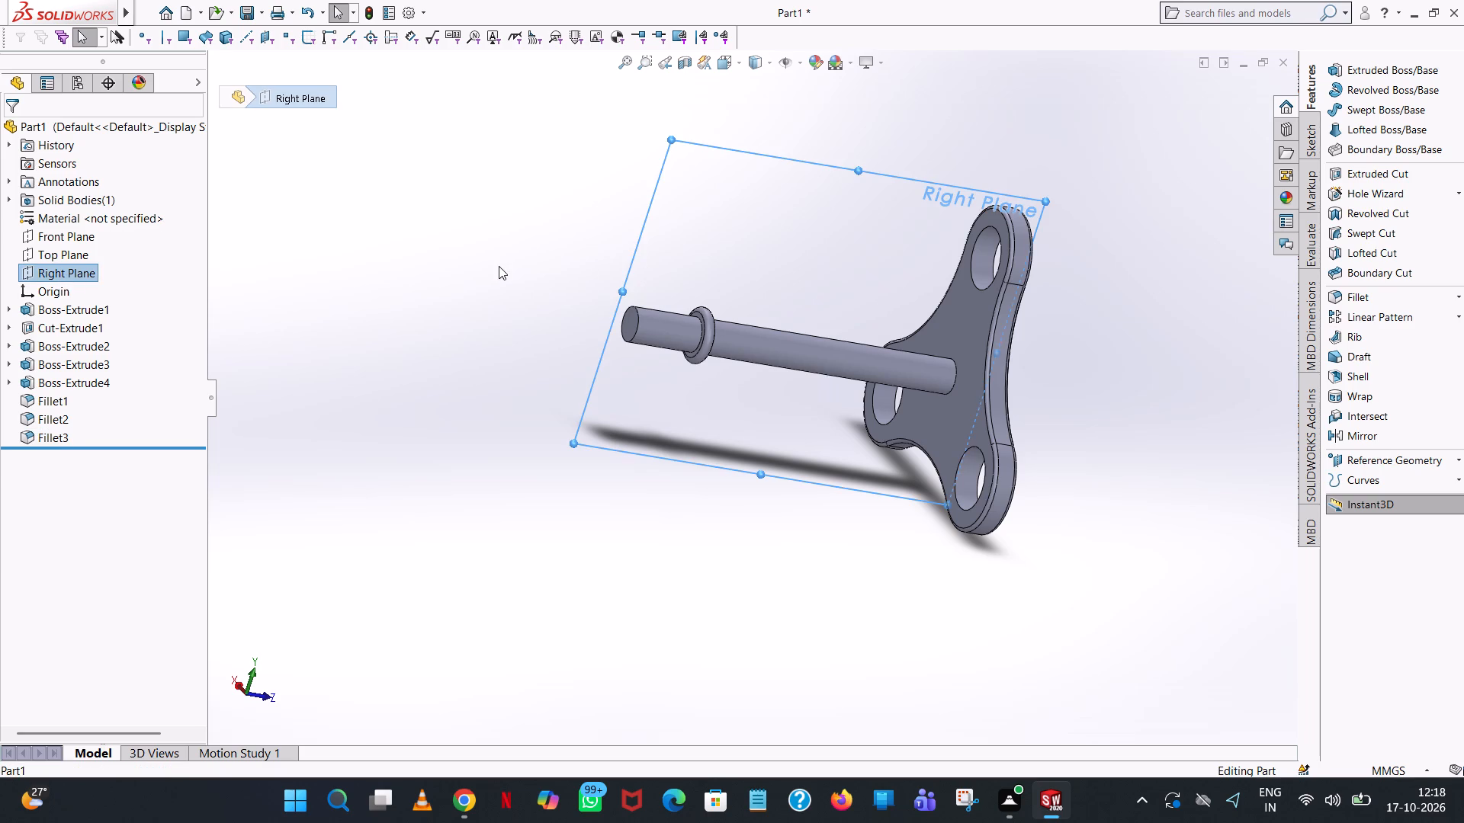
{"action": "middle_click_drag", "start_coordinate": [499, 266], "coordinate": [458, 493]}
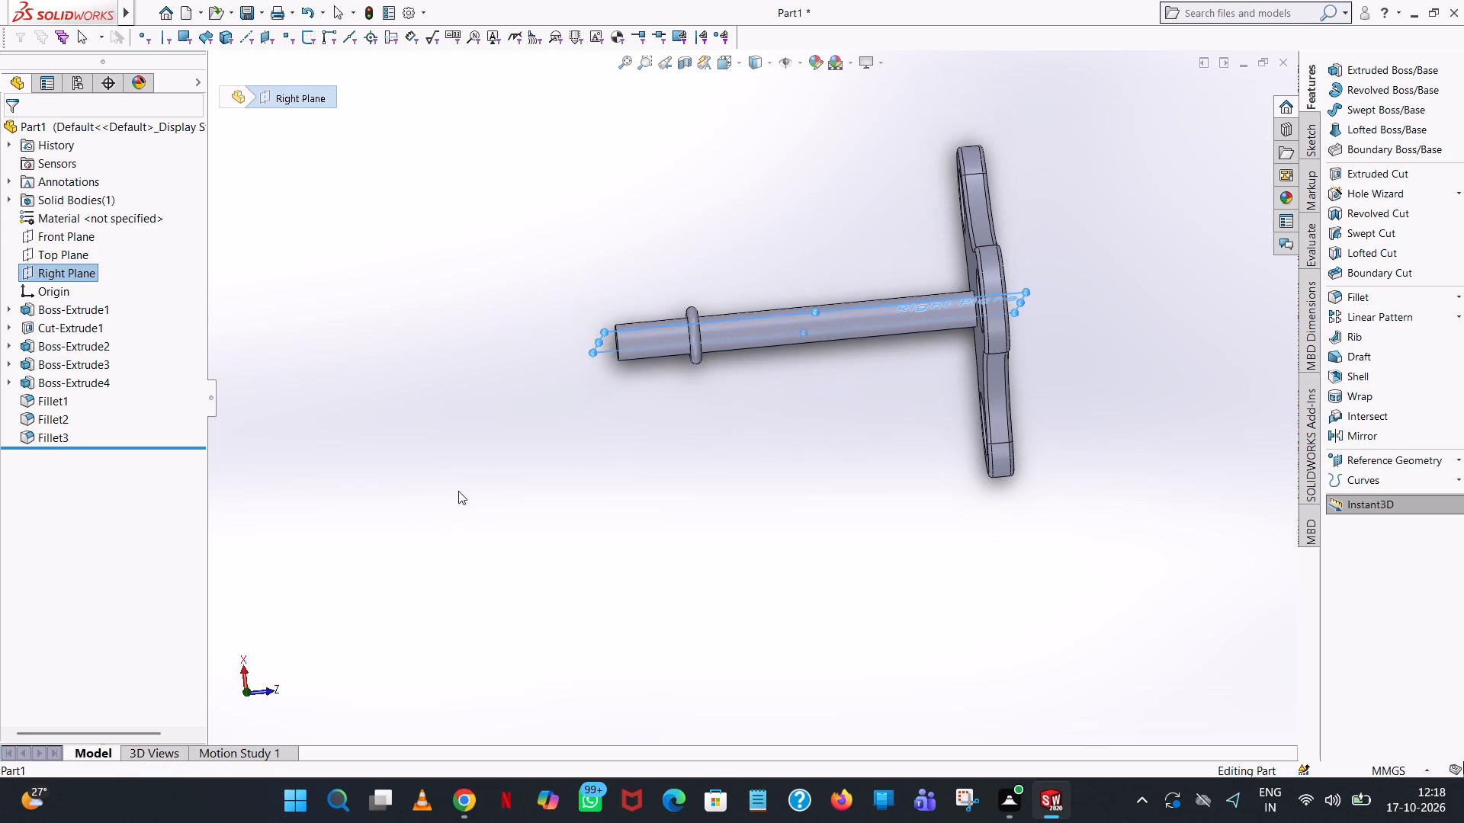
{"action": "scroll", "coordinate": [730, 357], "scroll_direction": "down", "scroll_amount": 6}
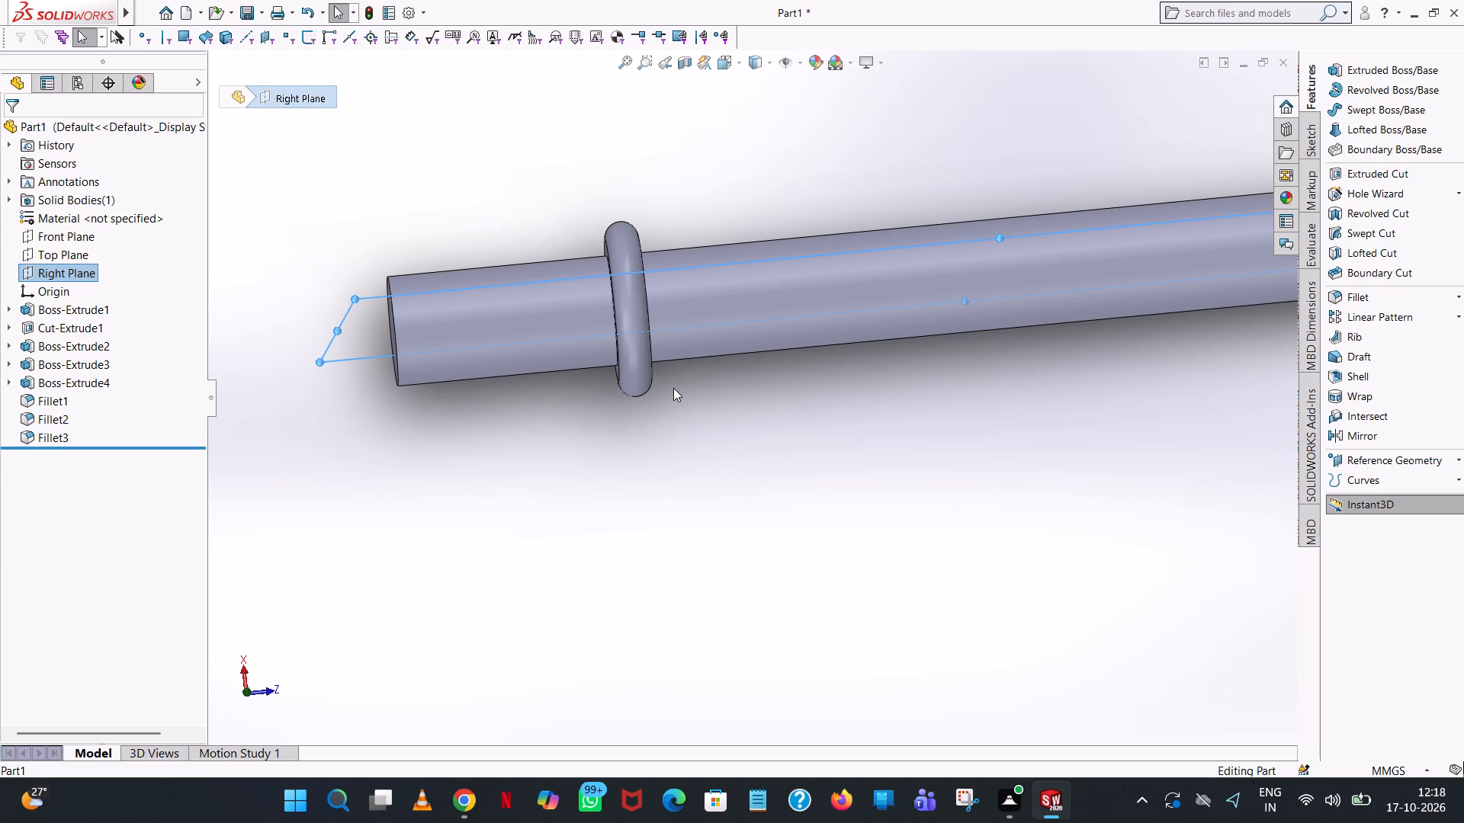
{"action": "middle_click_drag", "start_coordinate": [719, 439], "coordinate": [727, 234]}
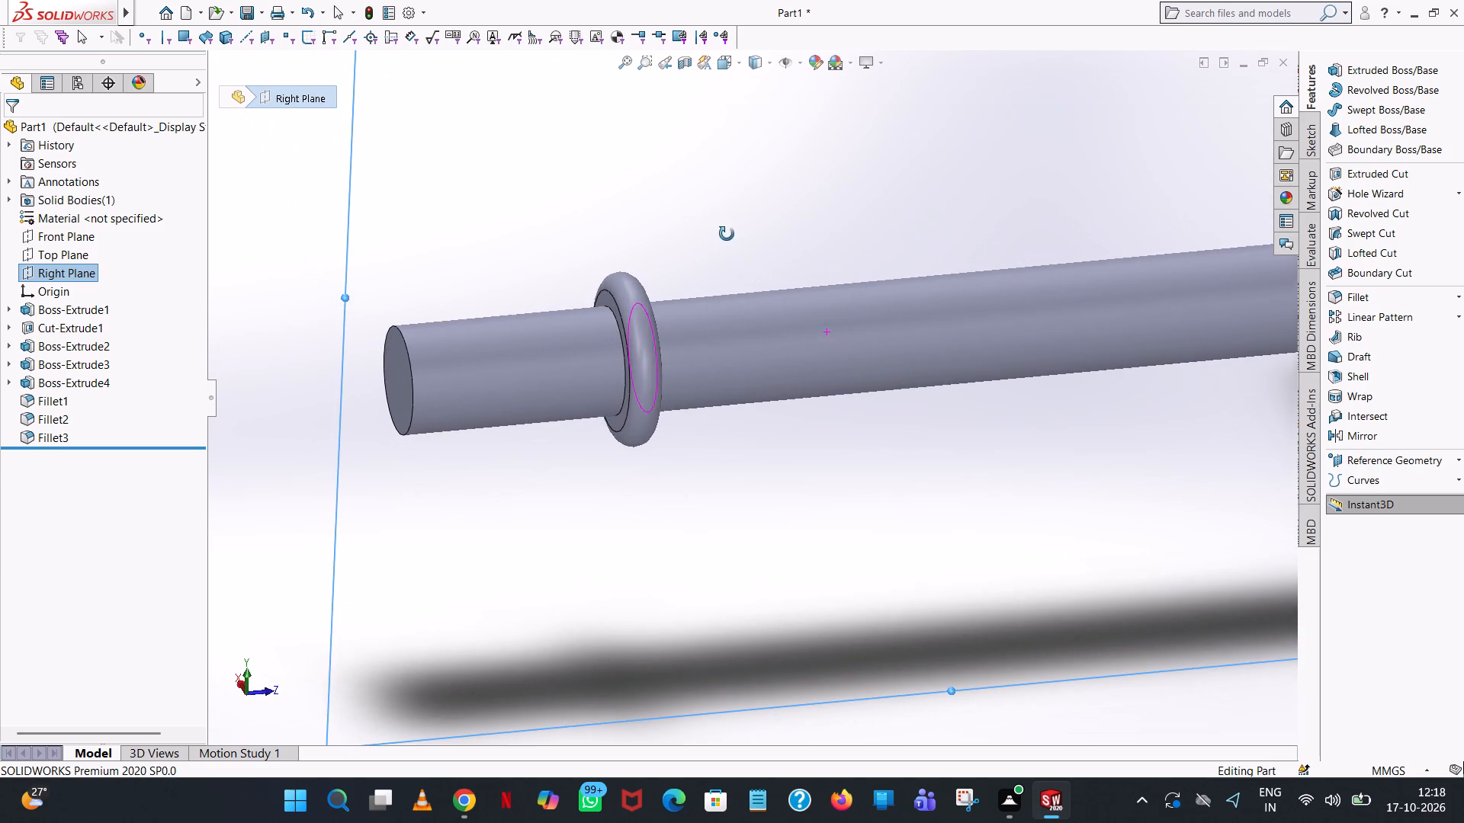
{"action": "middle_click_drag", "start_coordinate": [727, 234], "coordinate": [727, 235]}
{"action": "left_click", "coordinate": [39, 274]}
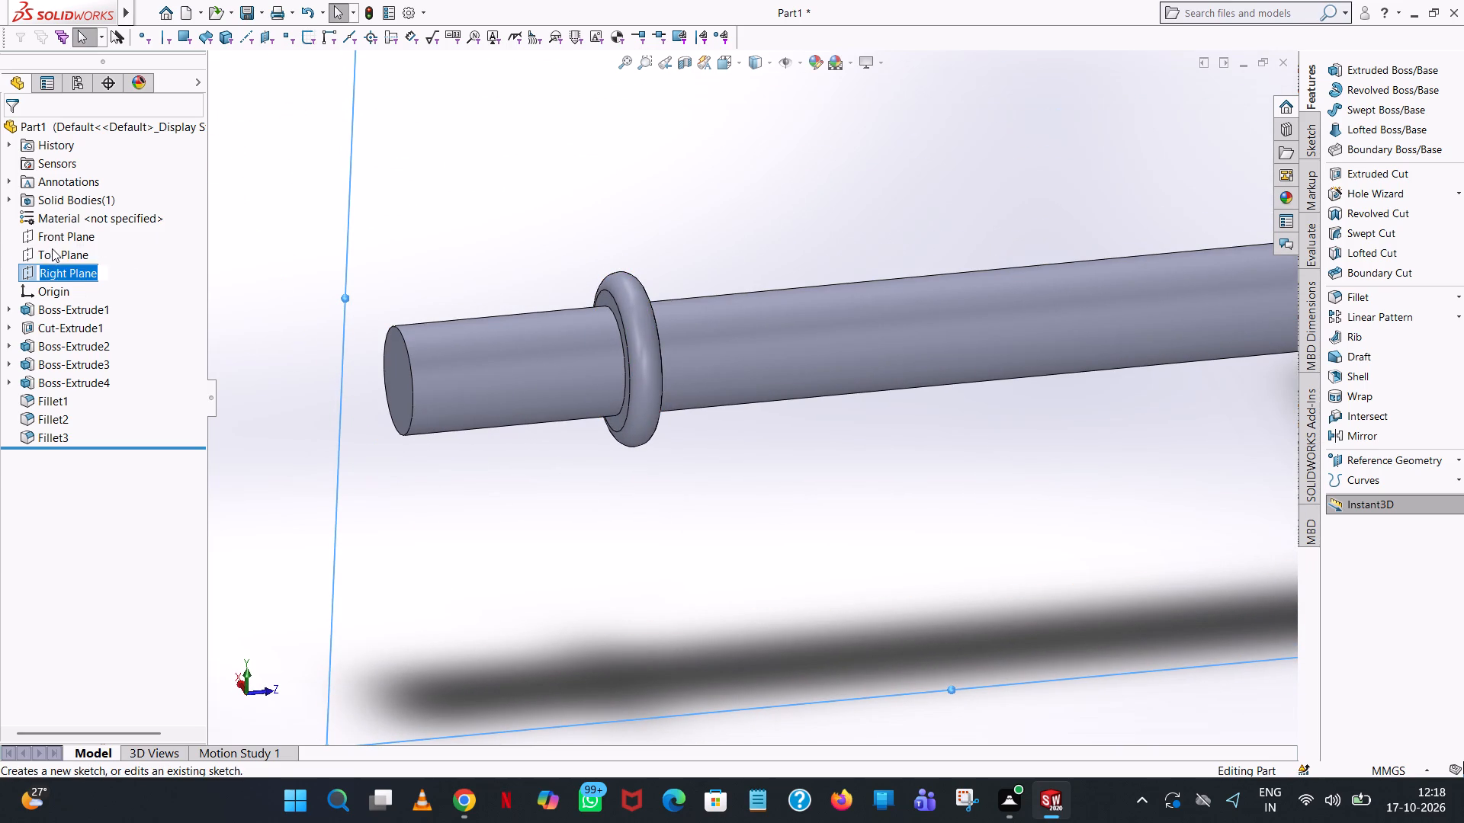
{"action": "left_click", "coordinate": [52, 248]}
{"action": "left_click", "coordinate": [66, 273]}
{"action": "left_click", "coordinate": [75, 253]}
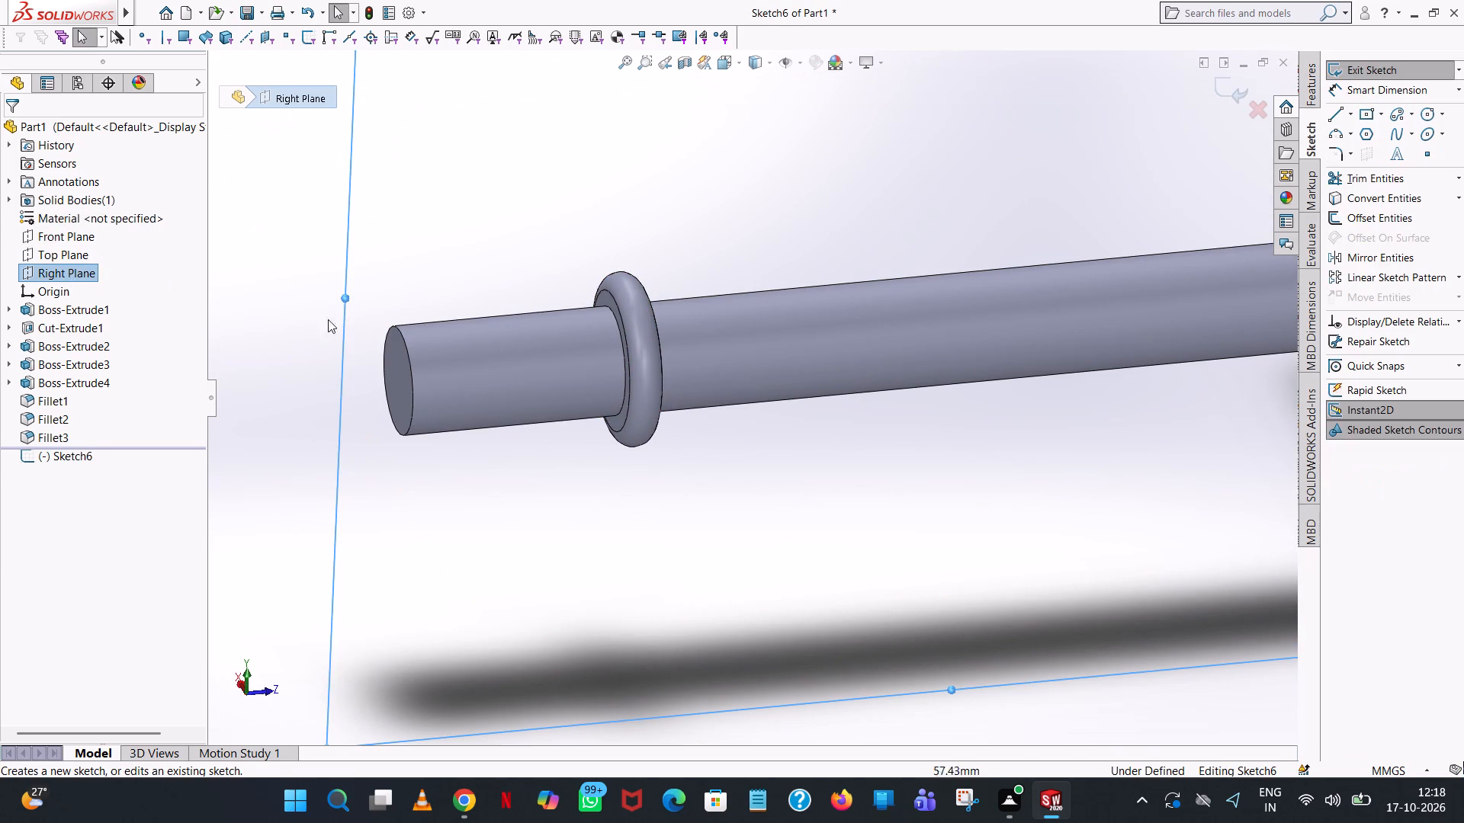
{"action": "scroll", "coordinate": [566, 487], "scroll_direction": "up", "scroll_amount": 6}
{"action": "middle_click_drag", "start_coordinate": [850, 475], "coordinate": [833, 405]}
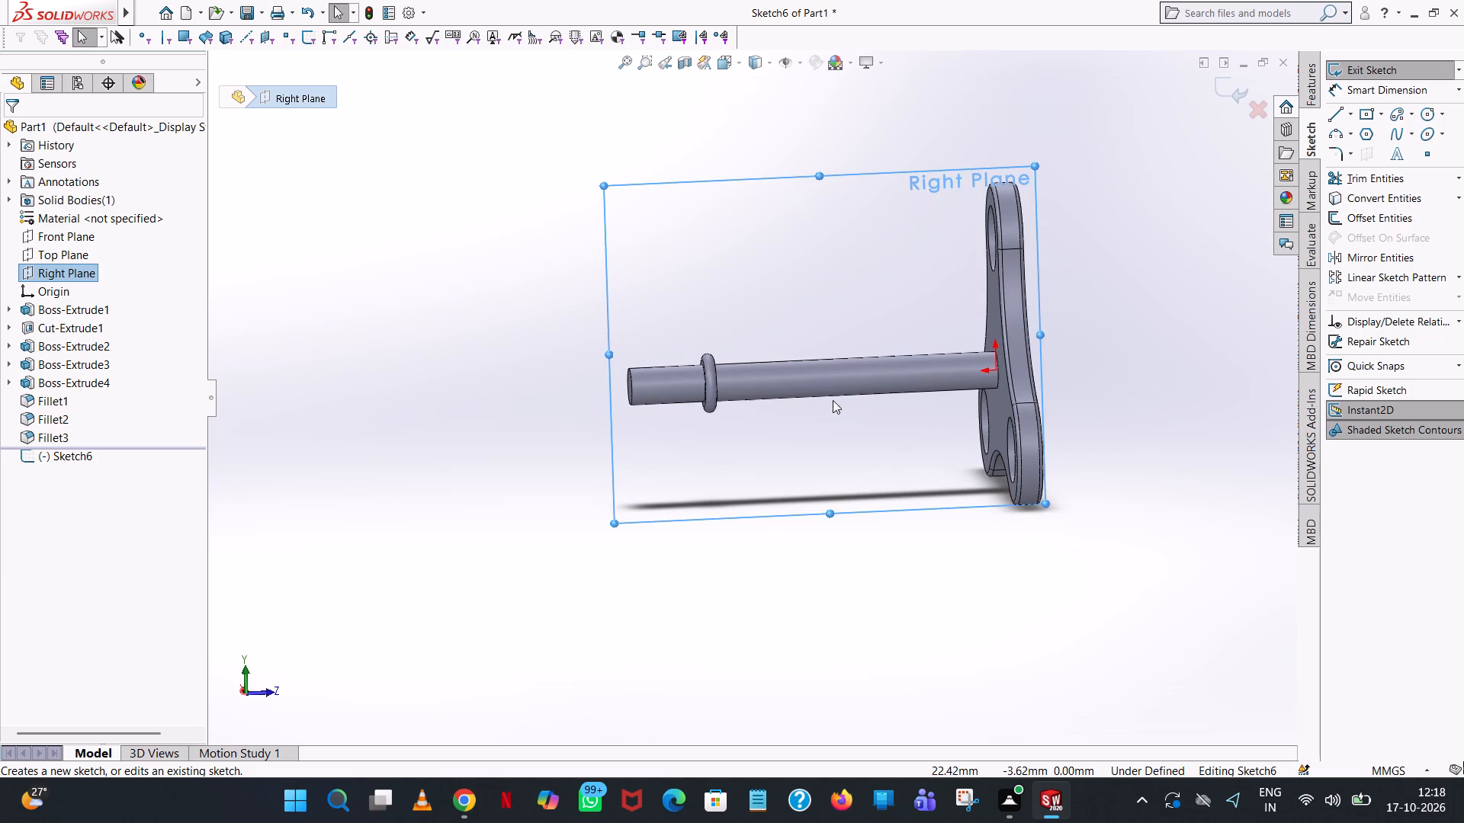
{"action": "left_click", "coordinate": [741, 59]}
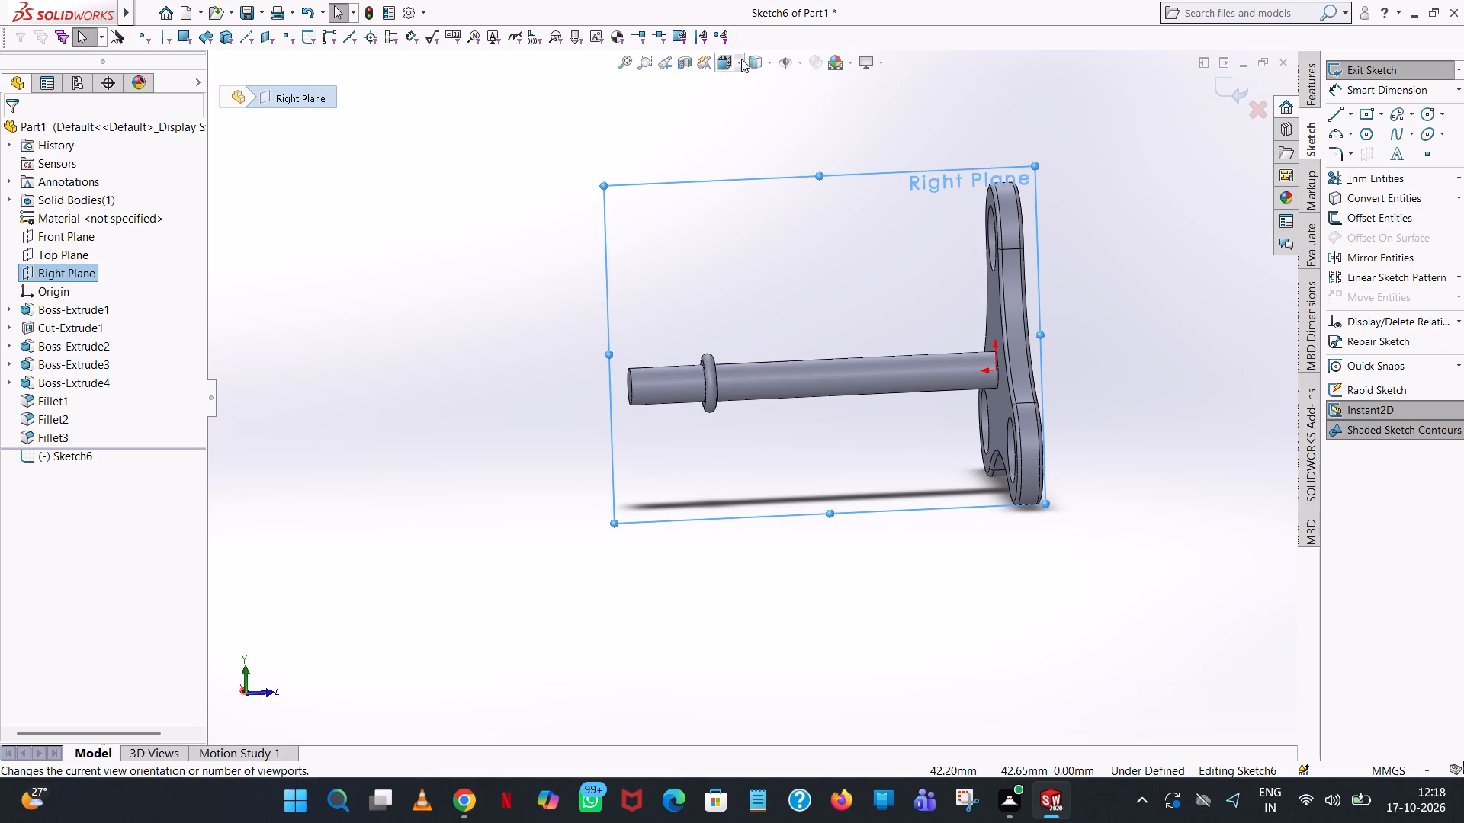
{"action": "left_click", "coordinate": [811, 147]}
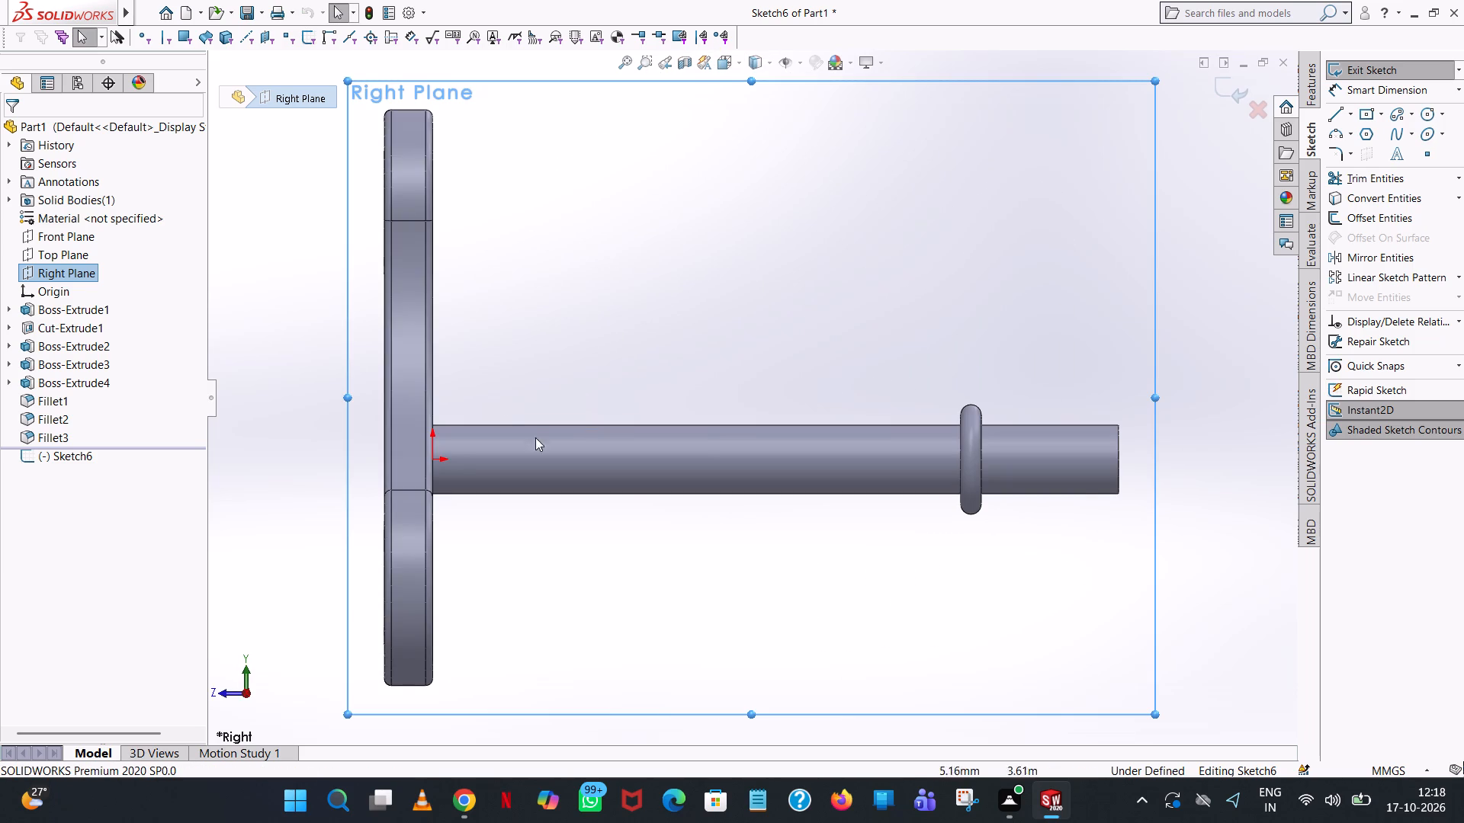
Sketch a 5 mm horizontal line along the shaft axis, from the centre of the shaft's free end inward toward the collar.
{"action": "scroll", "coordinate": [1087, 496], "scroll_direction": "down", "scroll_amount": 1}
{"action": "left_click", "coordinate": [1334, 112]}
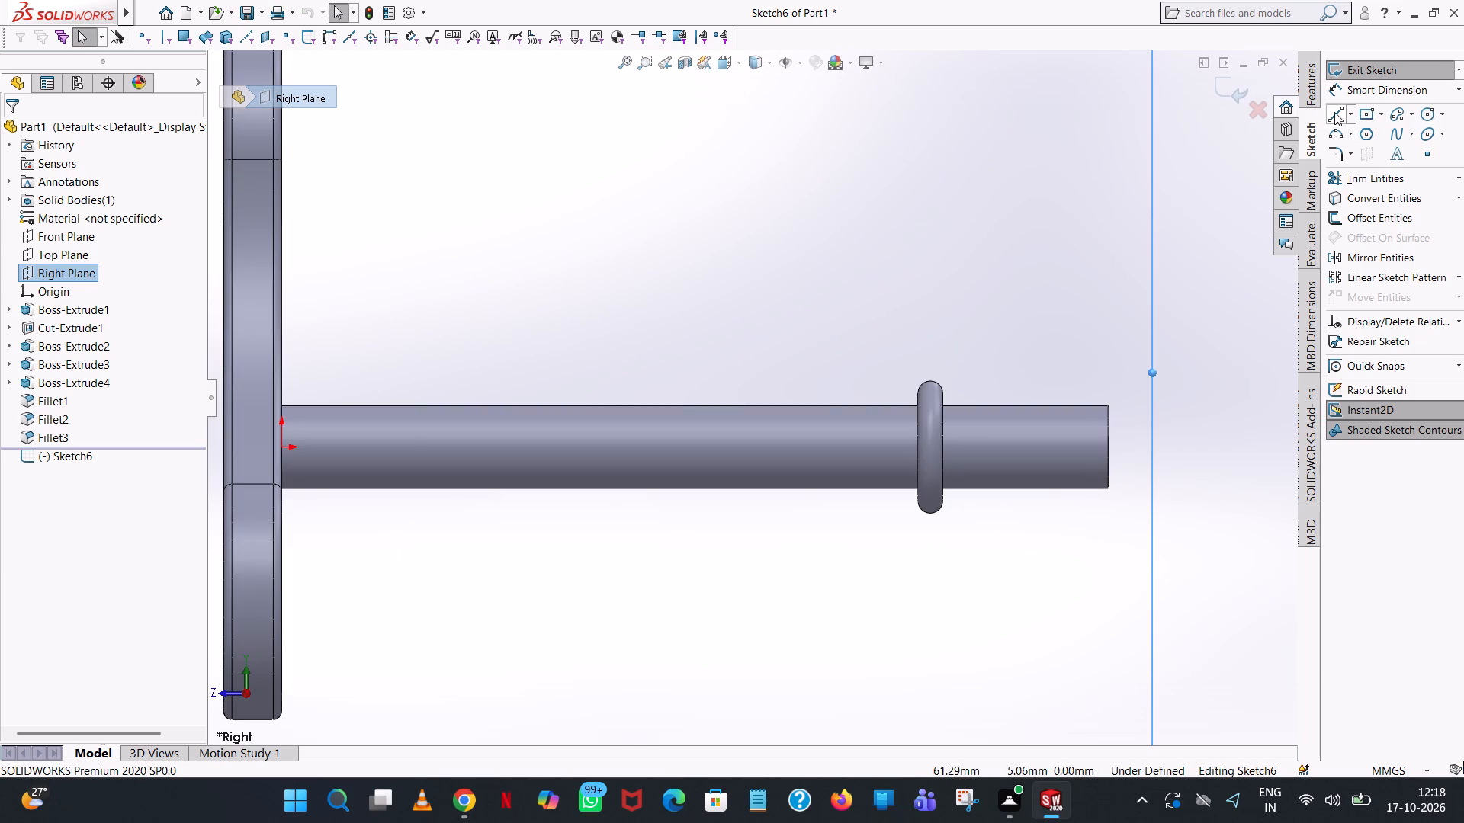
{"action": "left_click", "coordinate": [1106, 444]}
{"action": "left_click", "coordinate": [1067, 449]}
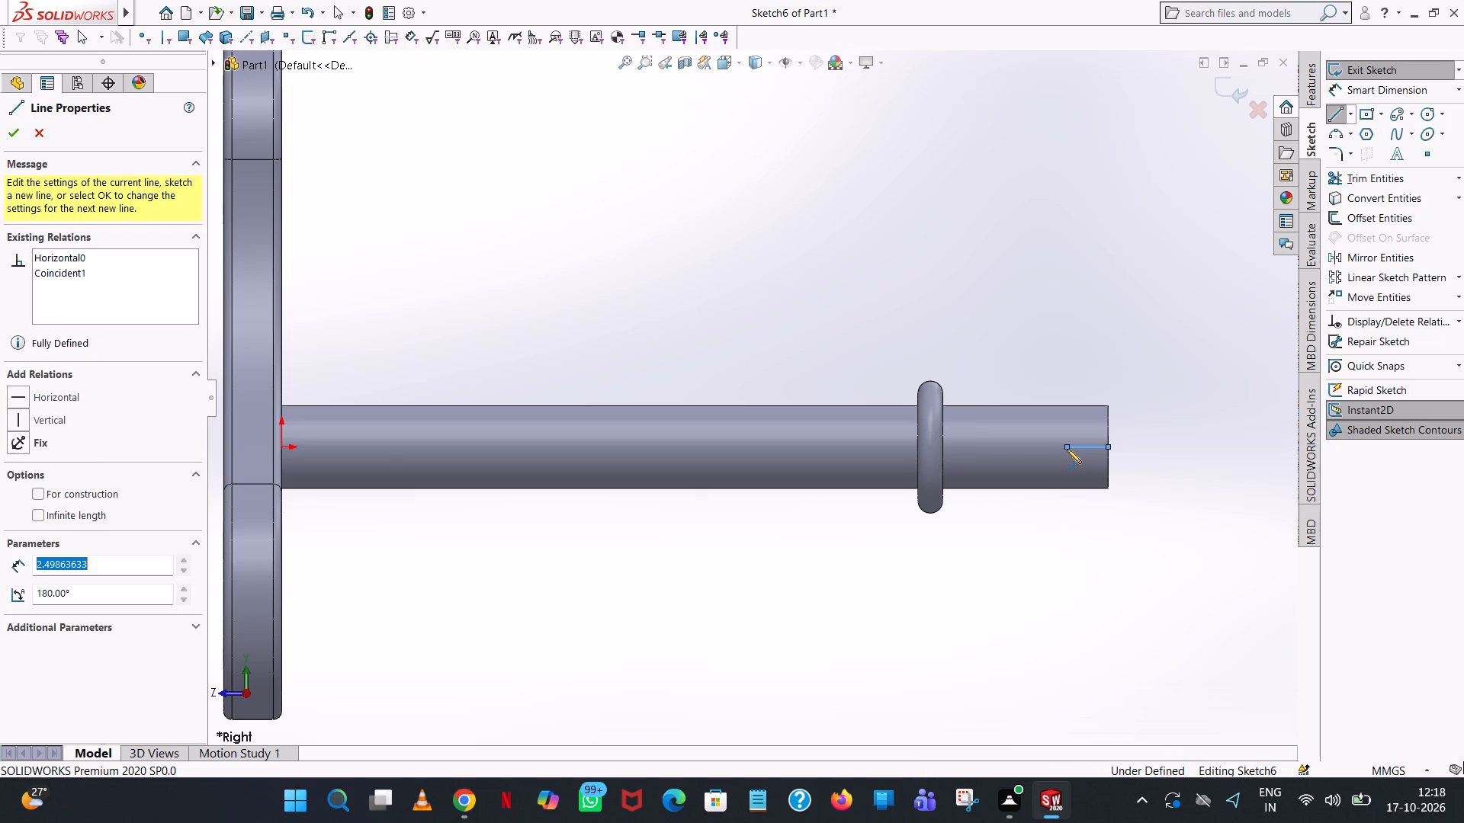
{"action": "key", "text": "5"}
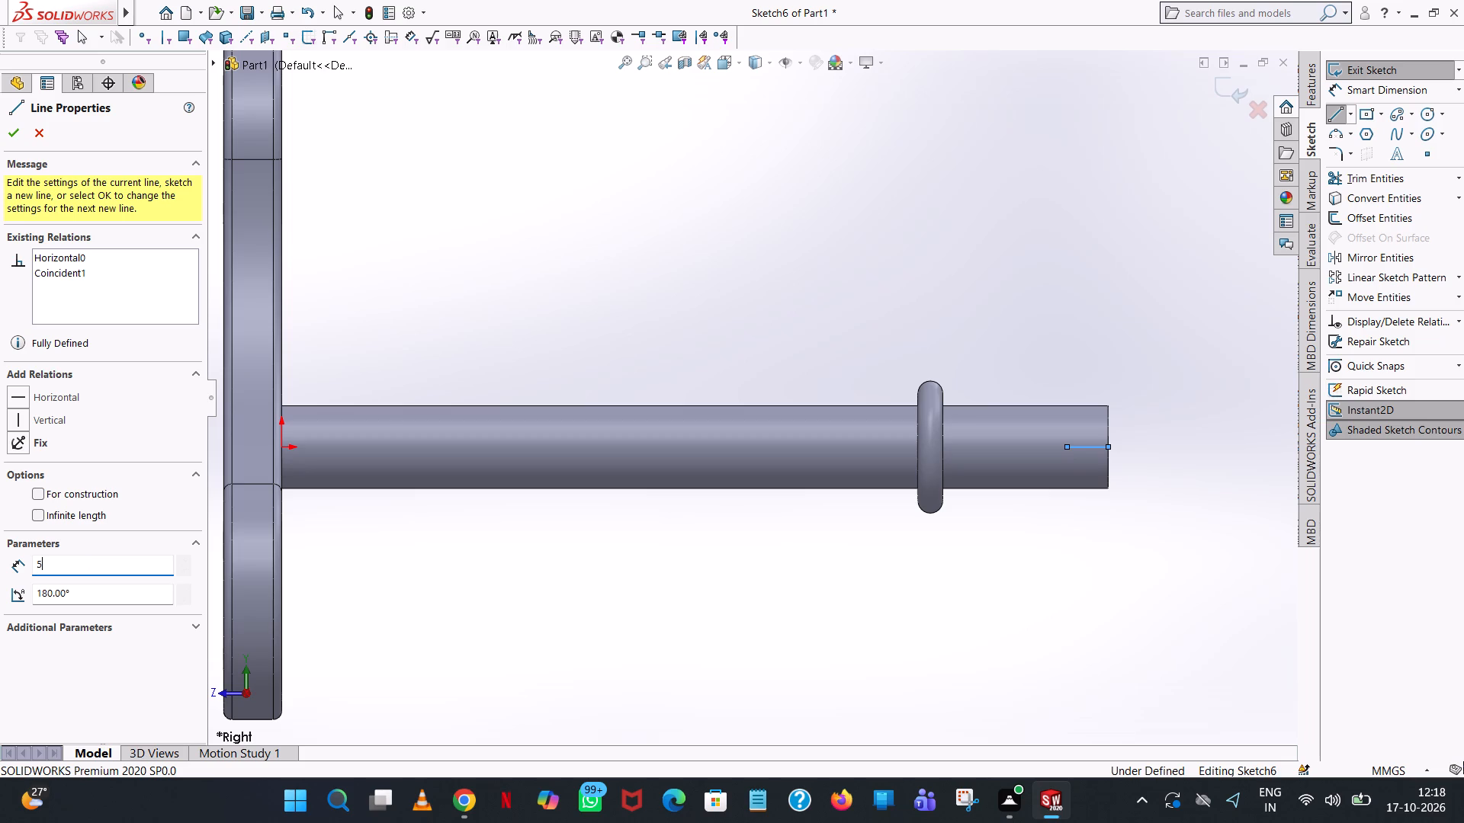
{"action": "key", "text": "Return"}
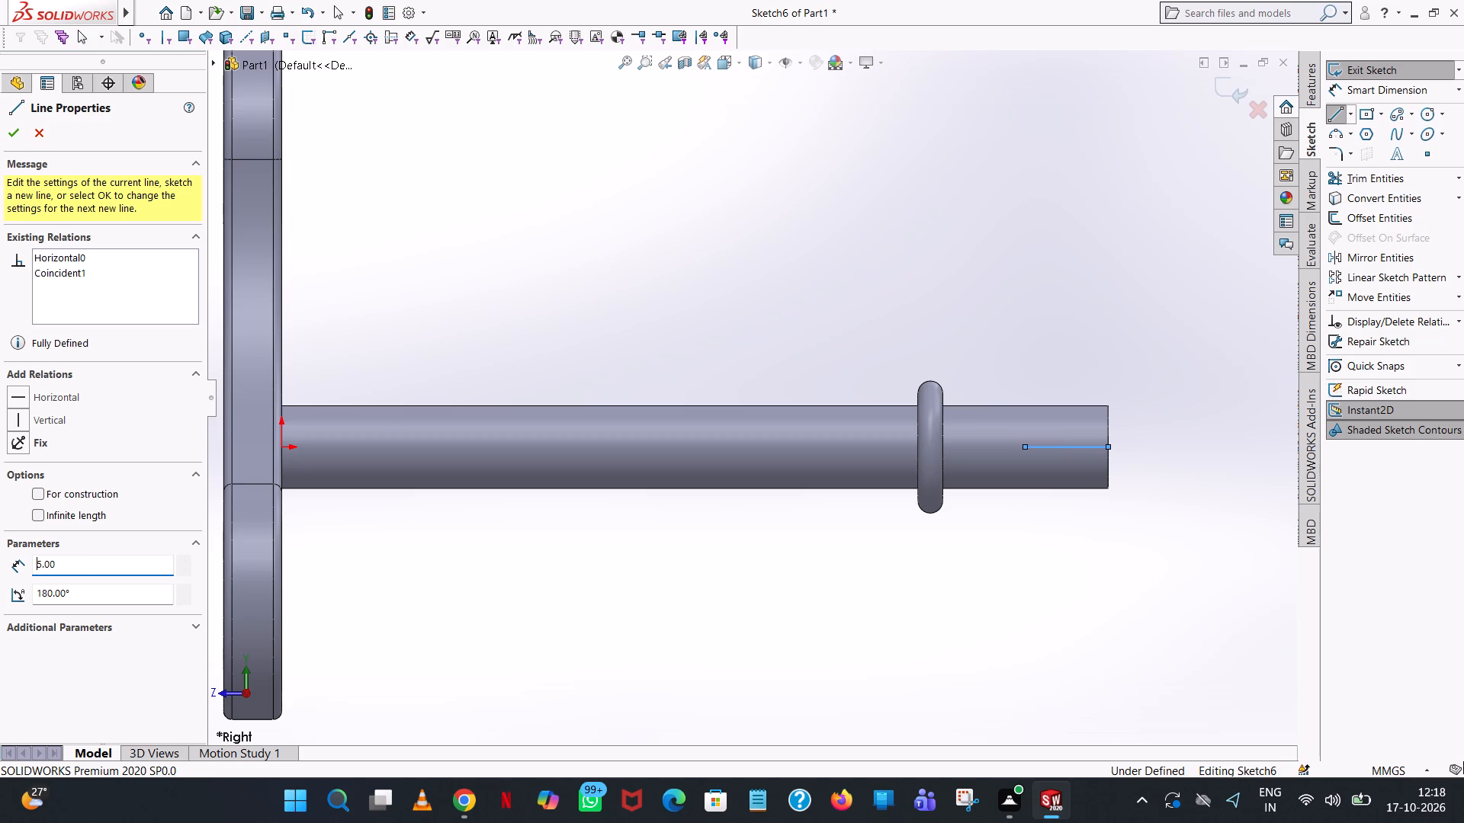
{"action": "right_click", "coordinate": [1067, 449]}
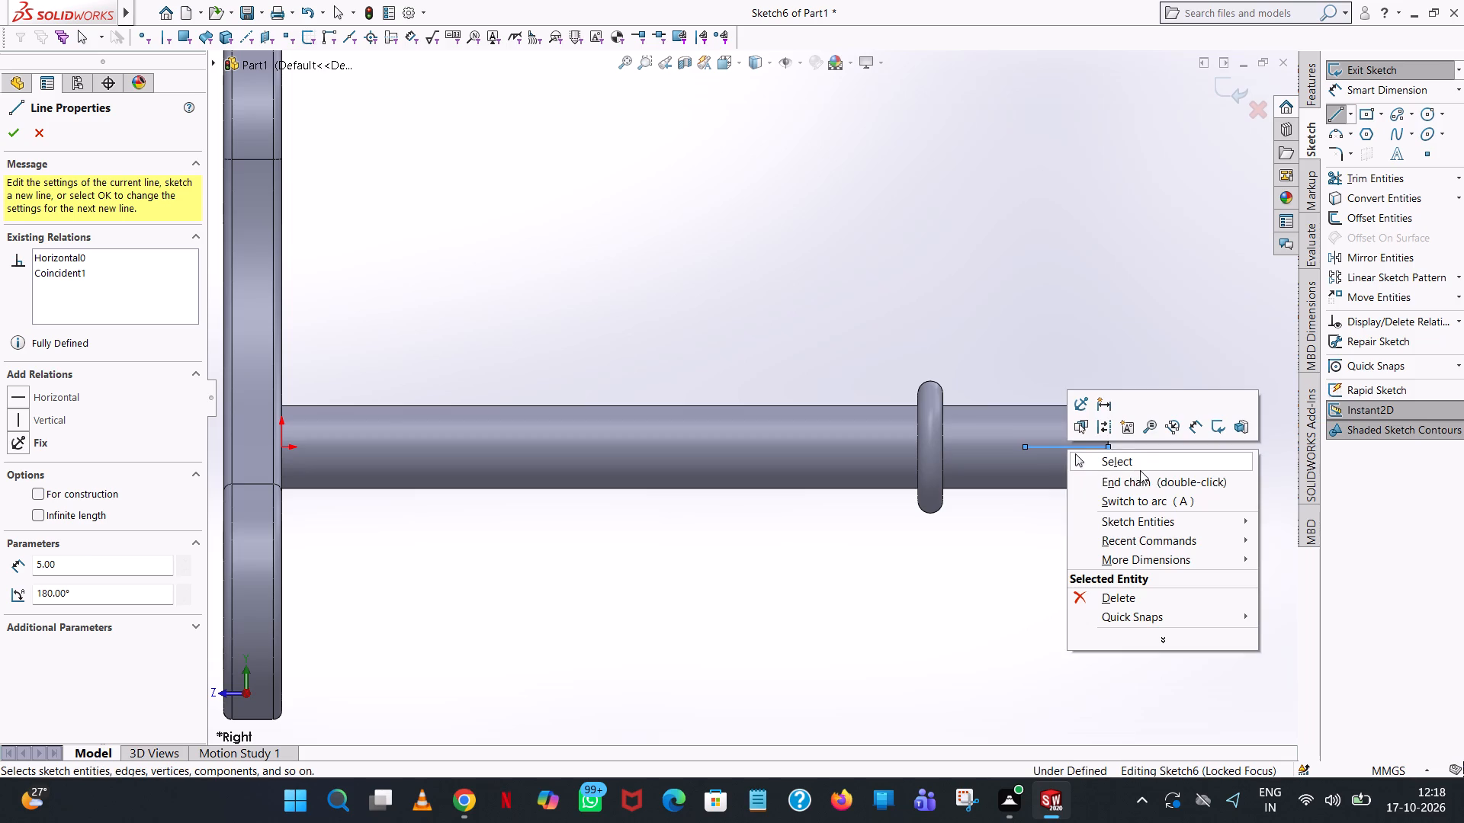
{"action": "left_click", "coordinate": [1141, 470]}
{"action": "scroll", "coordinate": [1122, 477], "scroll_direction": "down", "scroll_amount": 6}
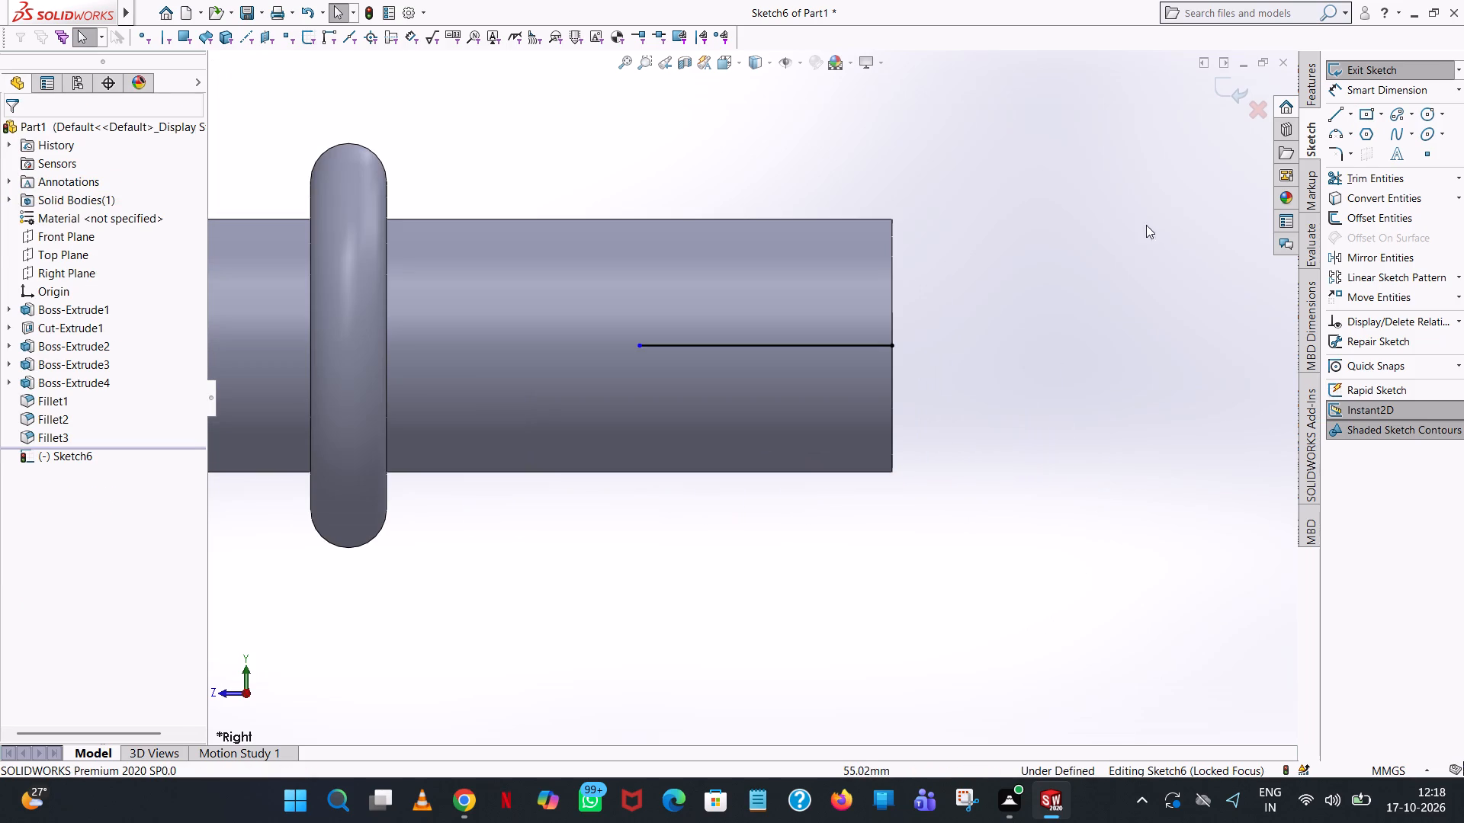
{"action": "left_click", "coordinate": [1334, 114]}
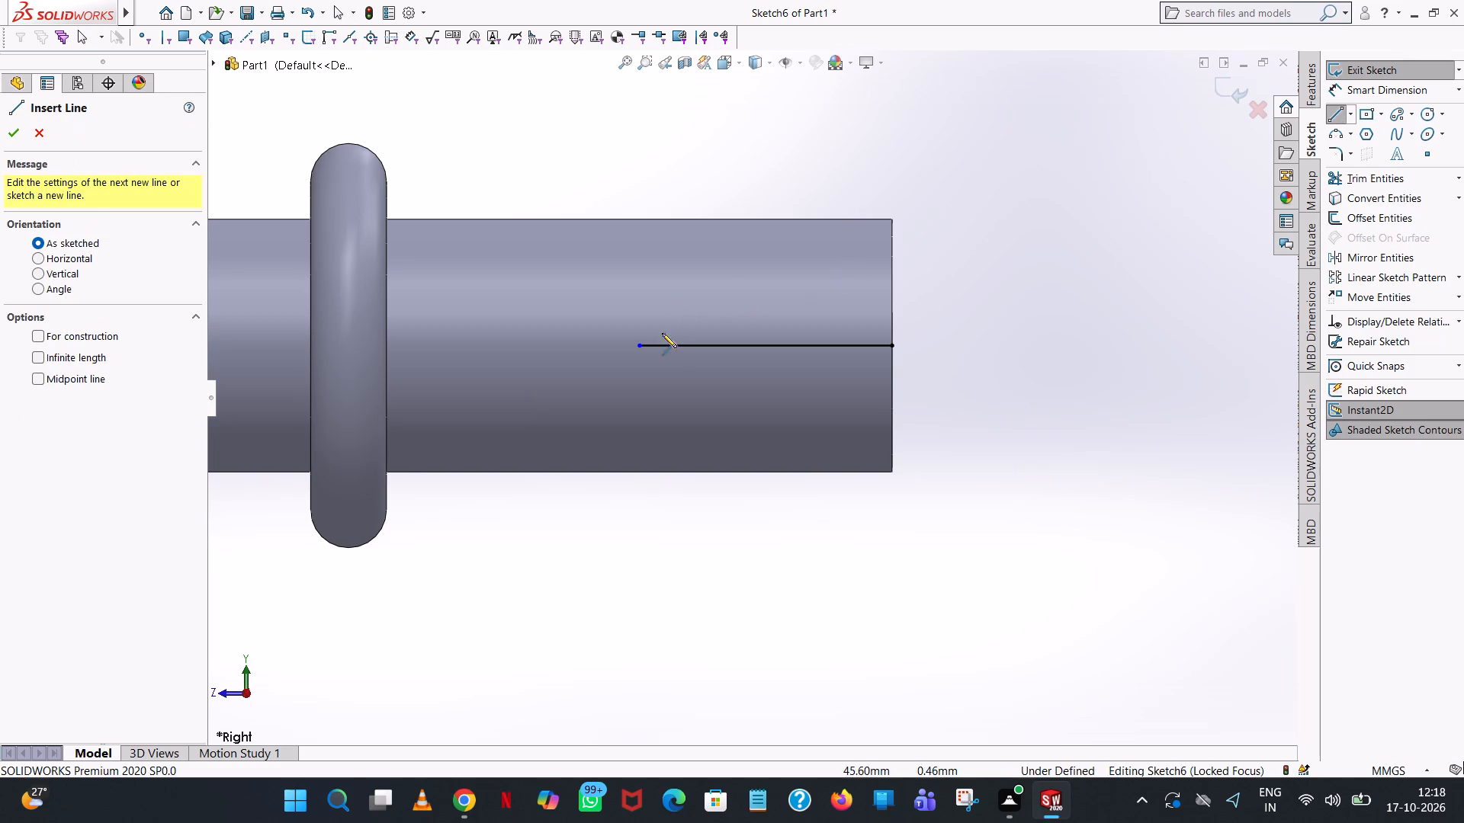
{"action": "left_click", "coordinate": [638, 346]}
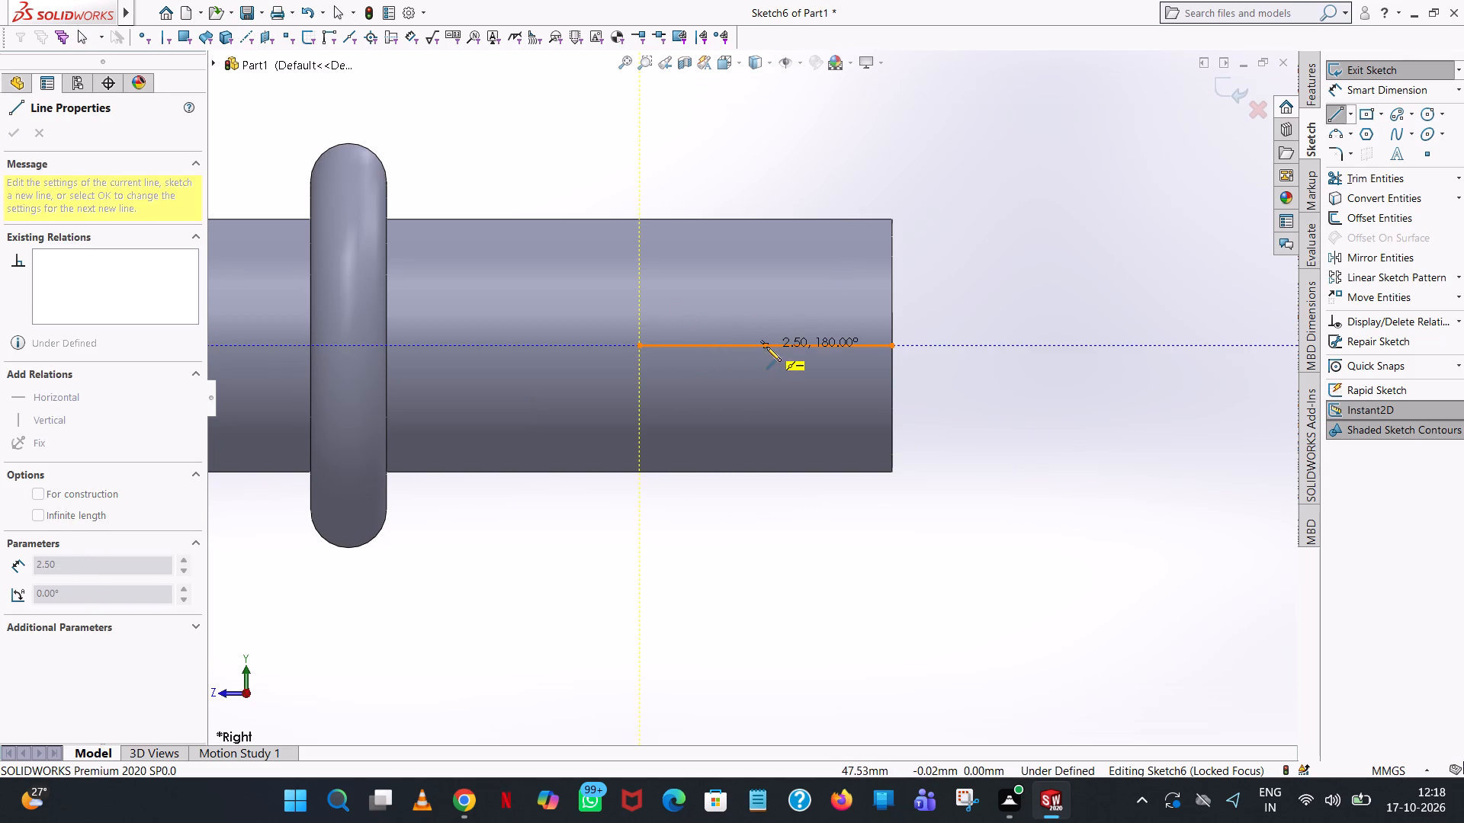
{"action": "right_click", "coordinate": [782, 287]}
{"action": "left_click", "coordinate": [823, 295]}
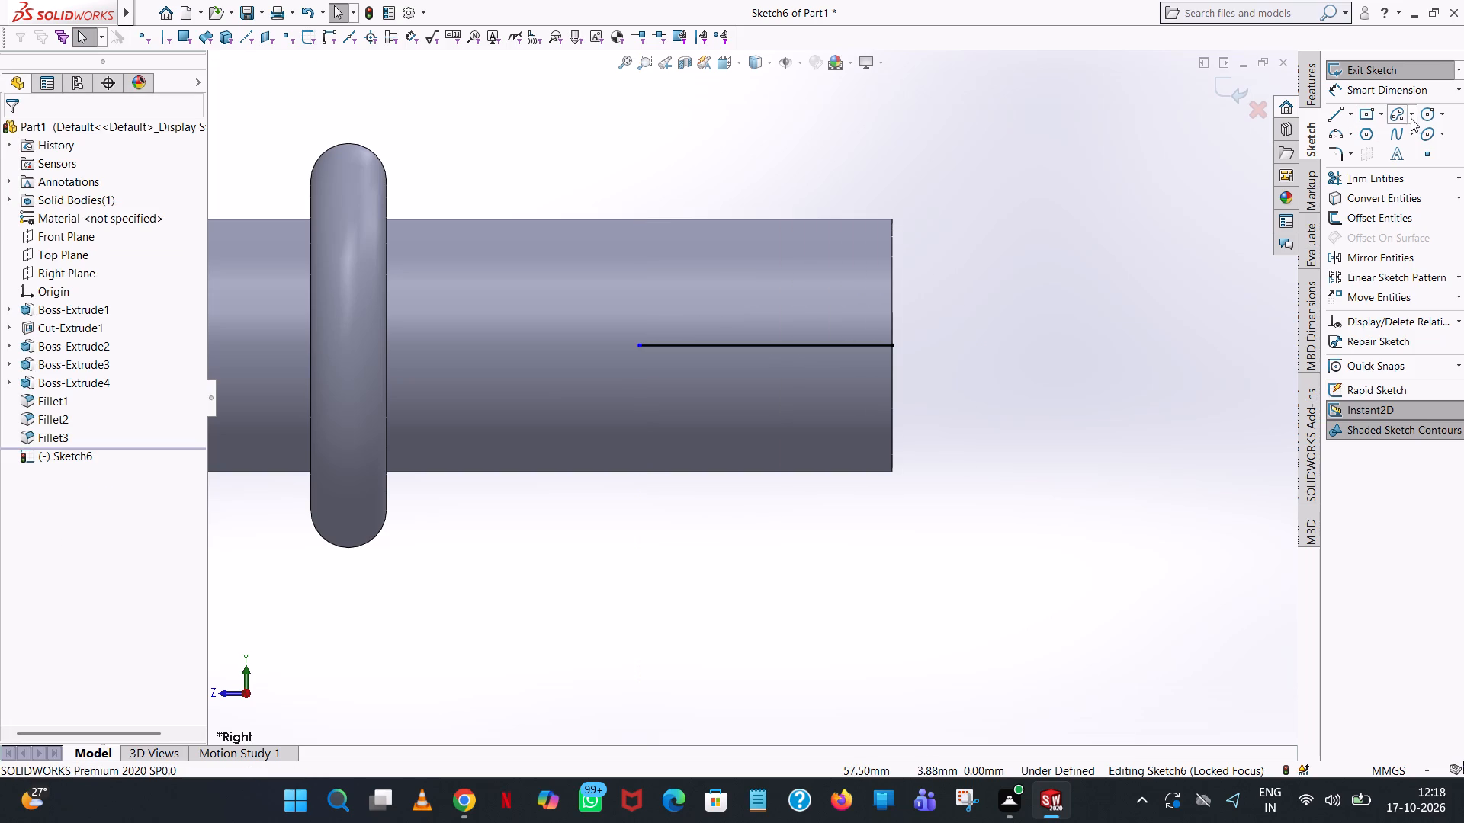
Sketch a circle centred on the midpoint of the 5 mm line near the shaft's free end.
{"action": "left_click", "coordinate": [1426, 109]}
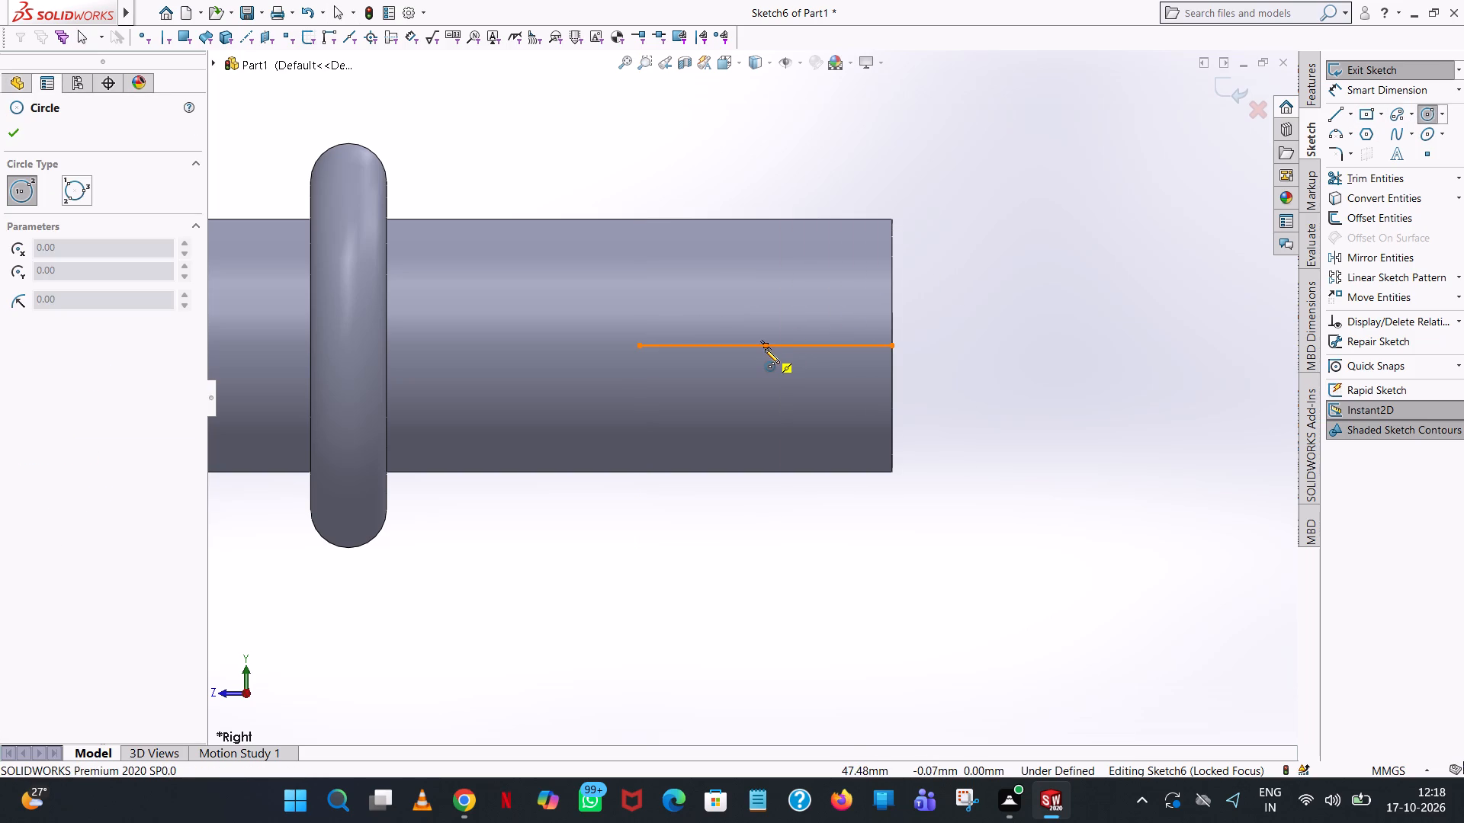
{"action": "left_click", "coordinate": [766, 347]}
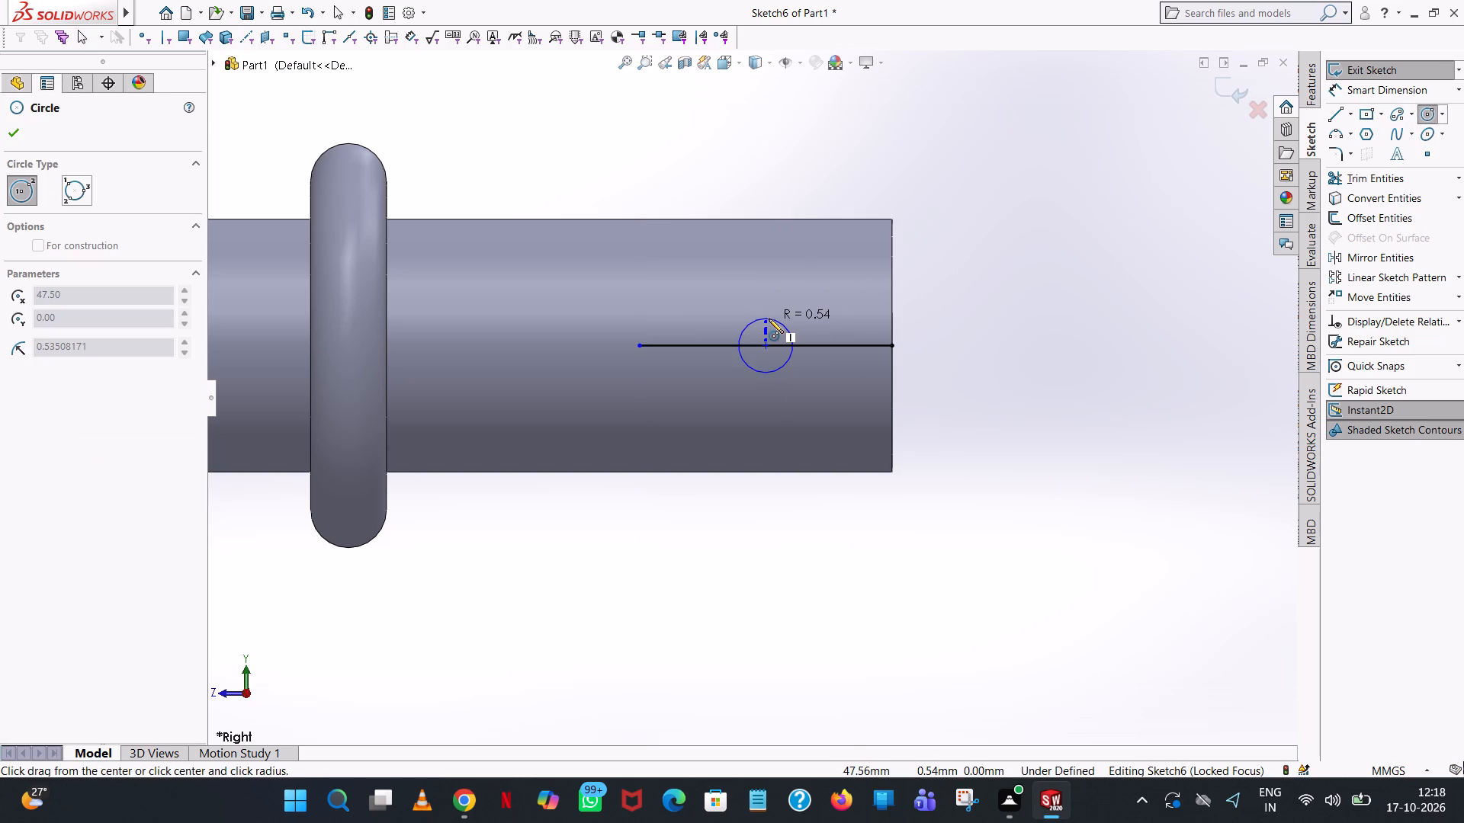
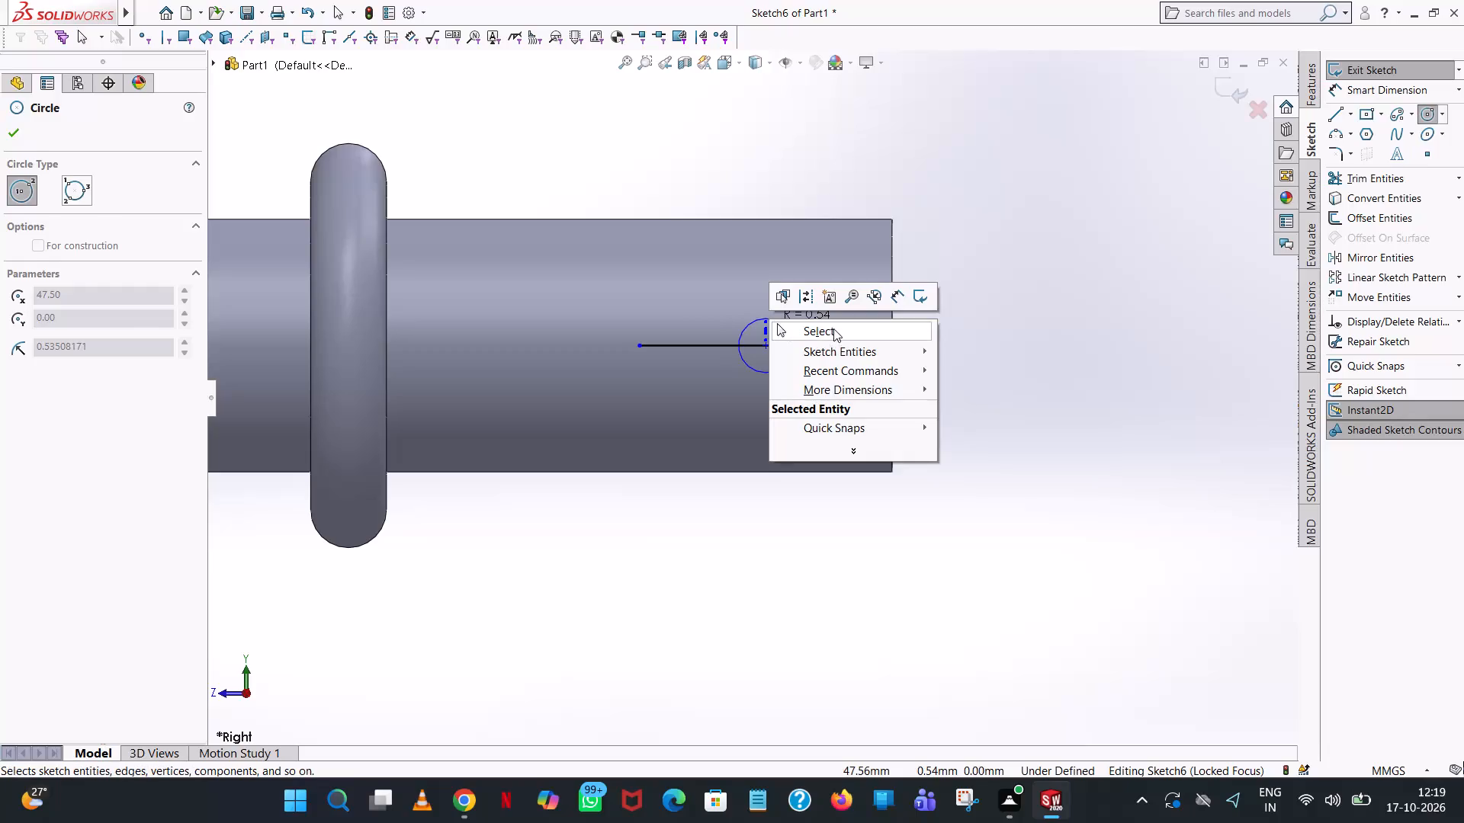
Undo the circle and the axial line near the shaft's free end, and exit the Right Plane sketch.
{"action": "left_click", "coordinate": [303, 9]}
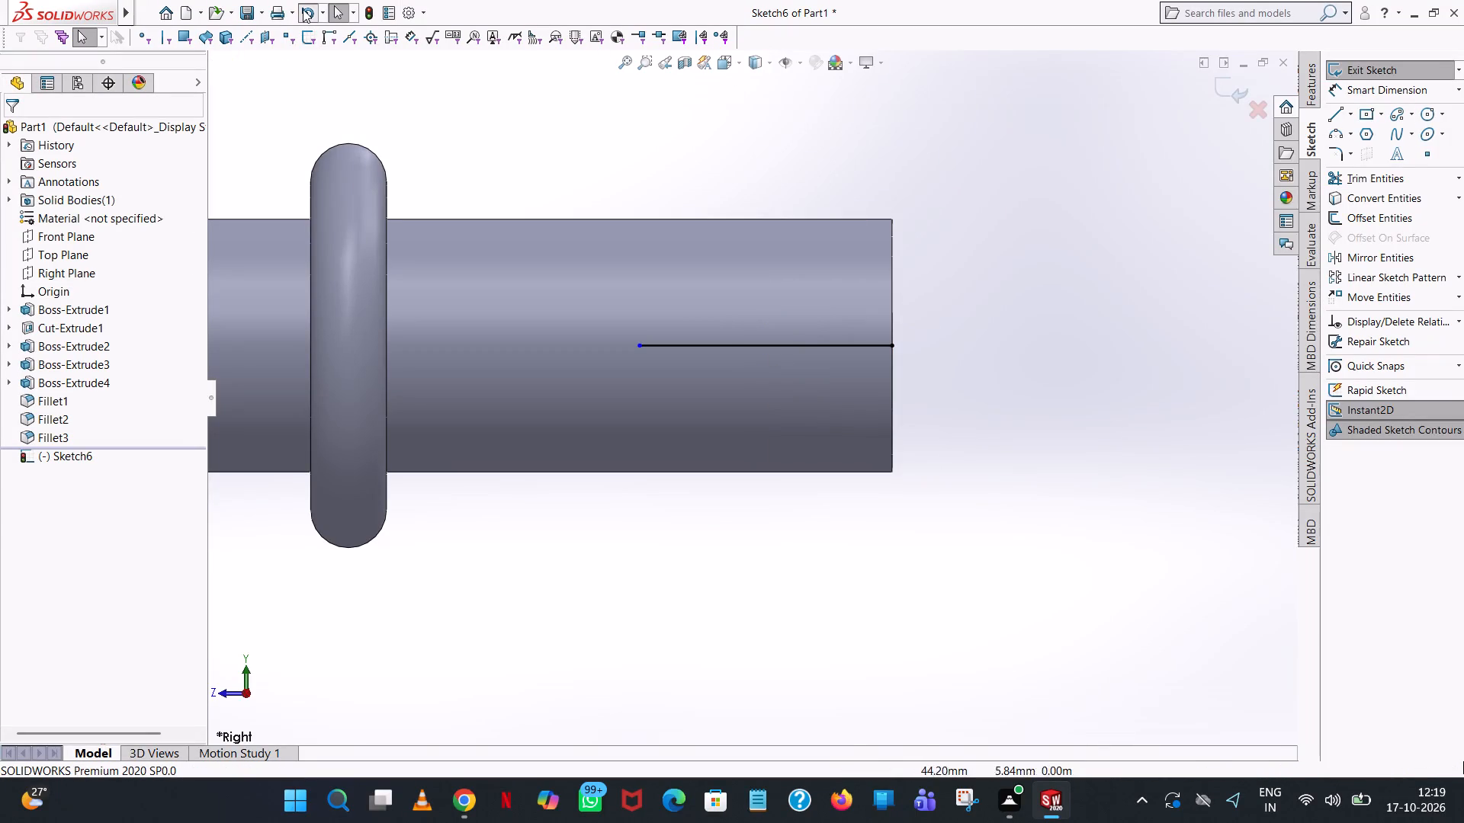
{"action": "left_click", "coordinate": [303, 9]}
{"action": "scroll", "coordinate": [1094, 482], "scroll_direction": "up", "scroll_amount": 5}
{"action": "middle_click_drag", "start_coordinate": [1094, 482], "coordinate": [910, 496]}
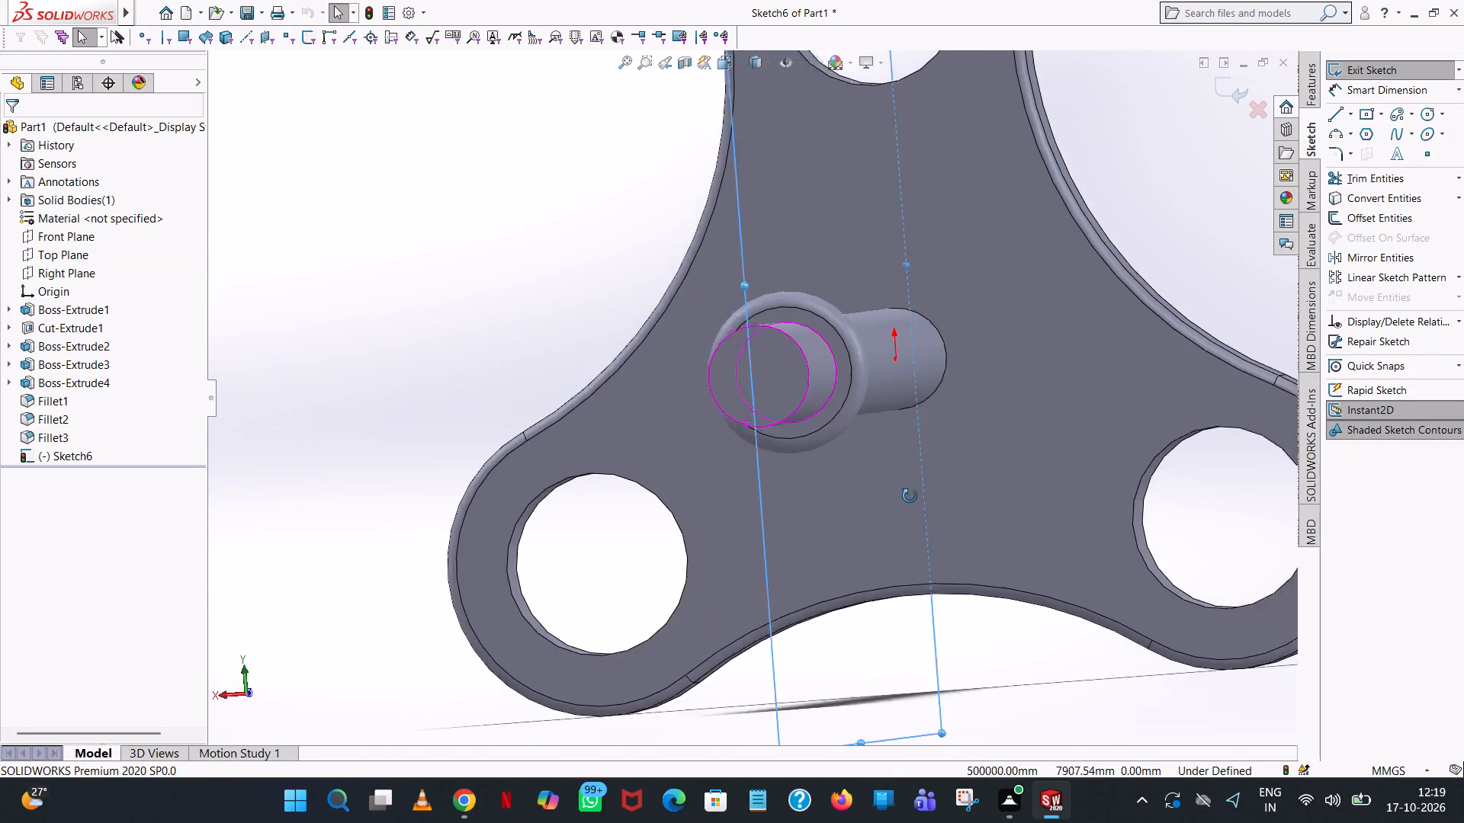
{"action": "middle_click_drag", "start_coordinate": [910, 496], "coordinate": [923, 500]}
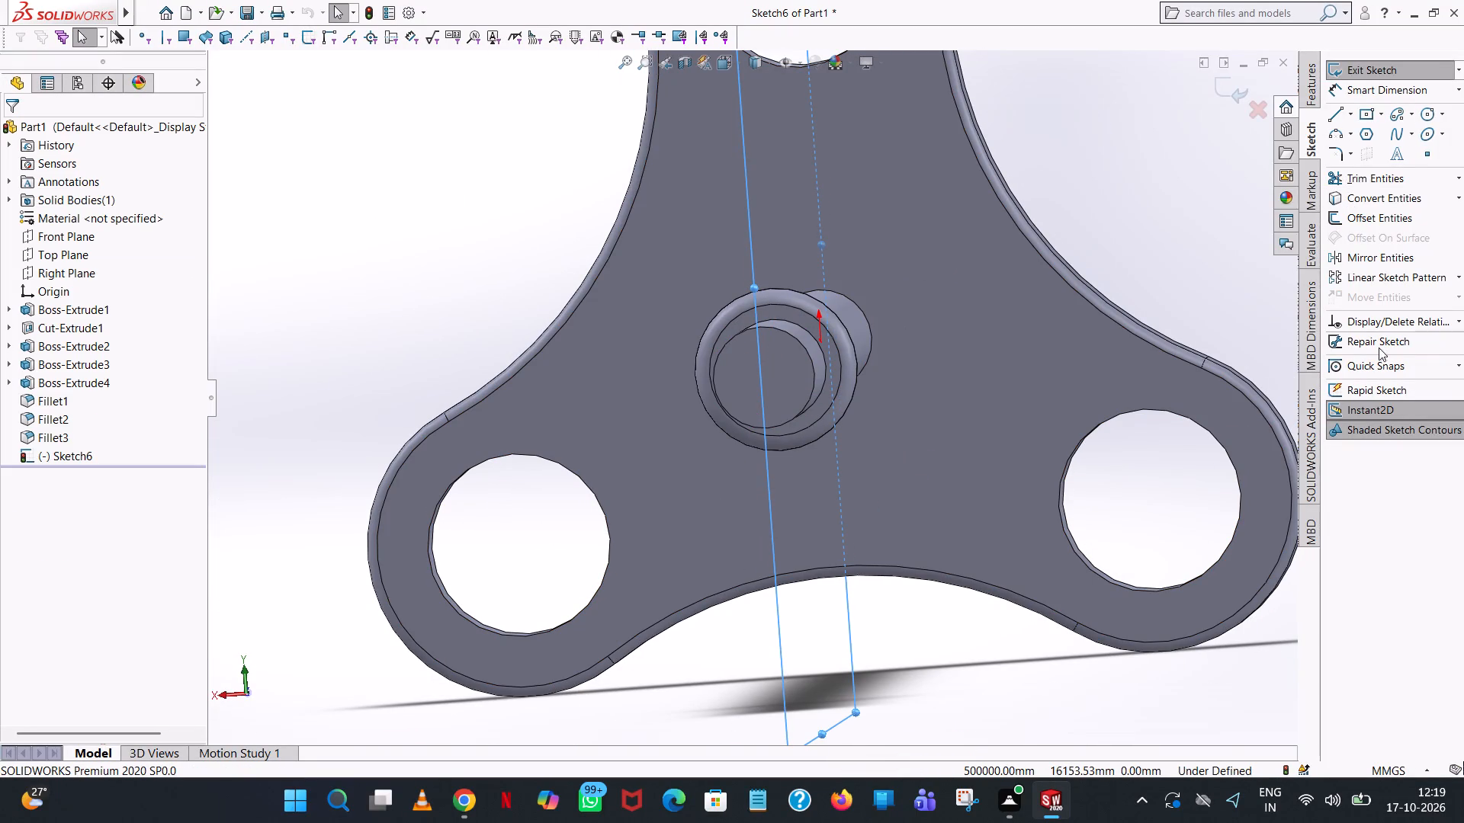
{"action": "left_click", "coordinate": [1307, 95]}
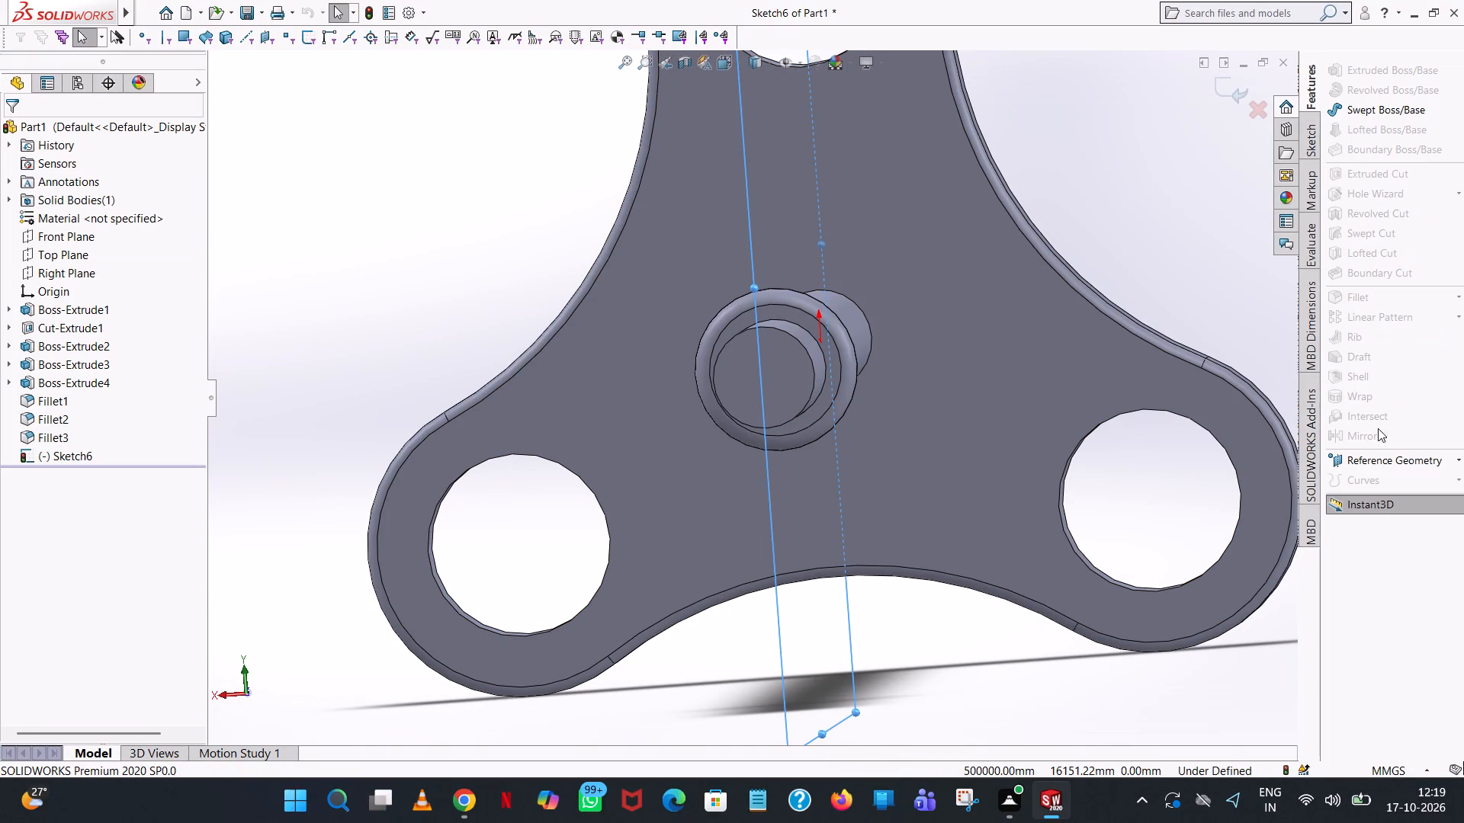
{"action": "left_click", "coordinate": [1384, 466]}
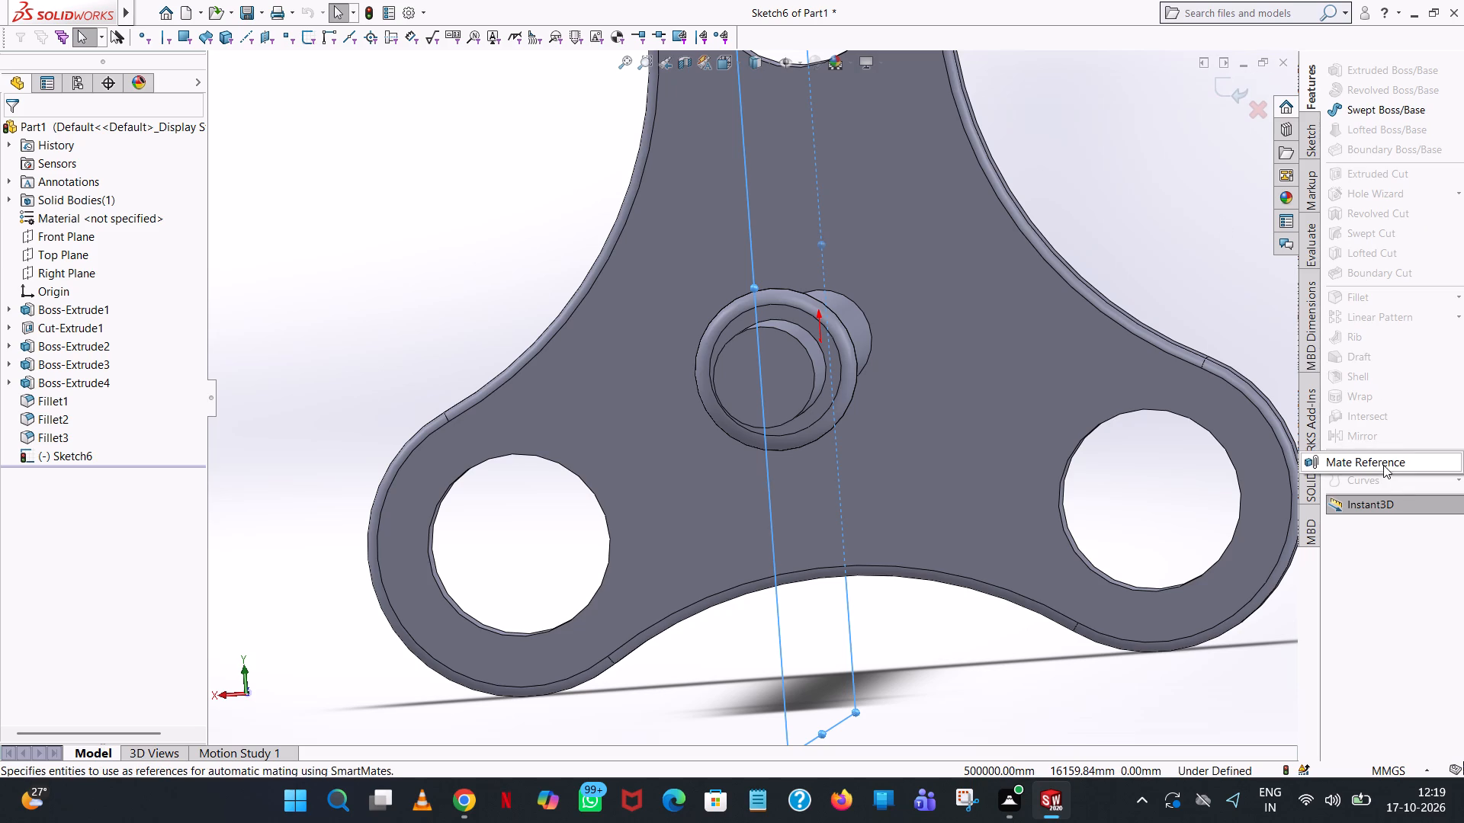
{"action": "left_click", "coordinate": [1149, 200]}
{"action": "left_click", "coordinate": [1318, 133]}
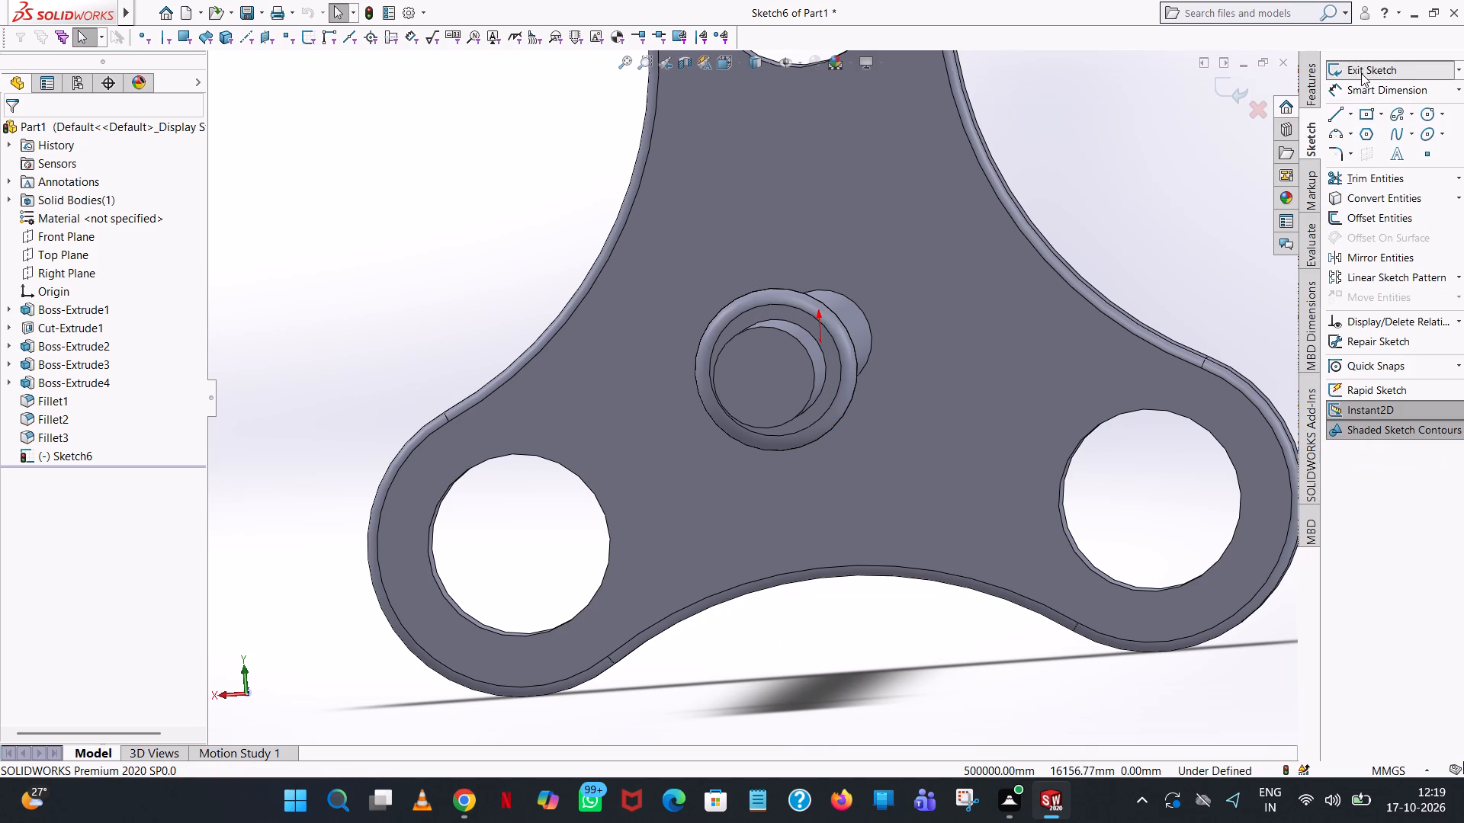
{"action": "left_click", "coordinate": [1362, 73]}
{"action": "scroll", "coordinate": [959, 283], "scroll_direction": "up", "scroll_amount": 6}
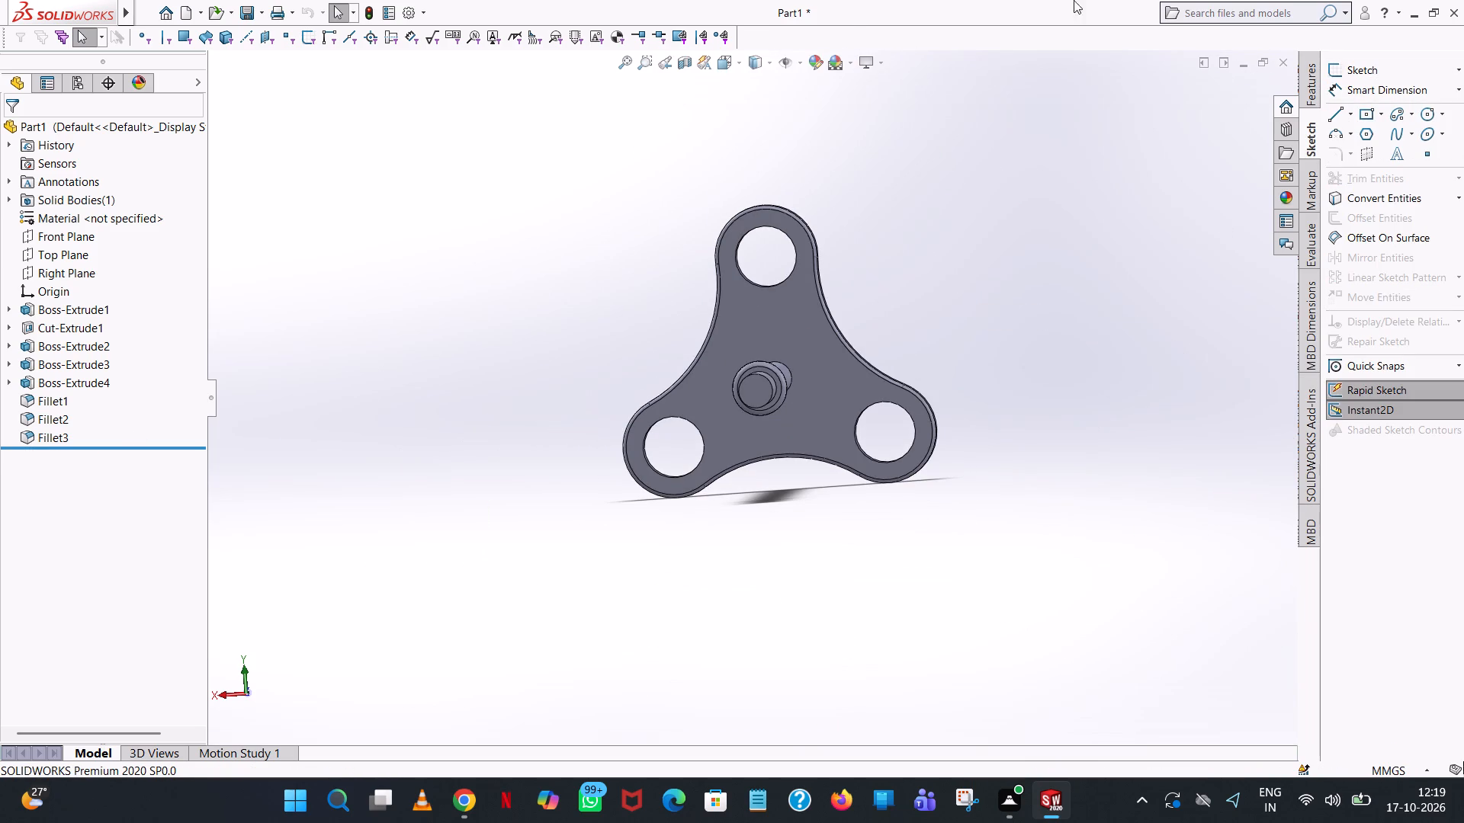
Create a reference plane parallel to the Right Plane at an offset of 2.5 mm.
{"action": "left_click", "coordinate": [88, 277]}
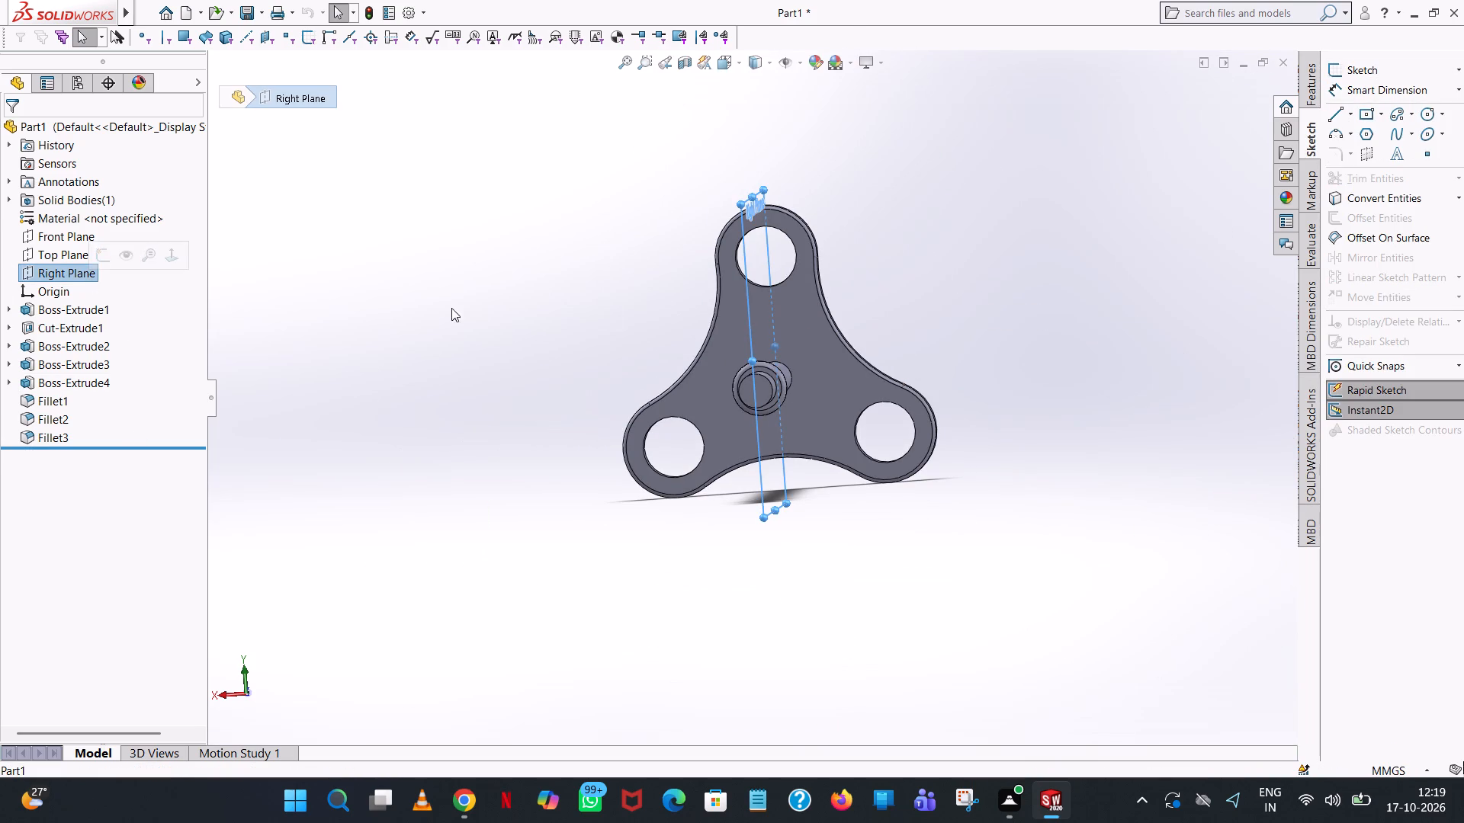
{"action": "left_click", "coordinate": [1311, 101]}
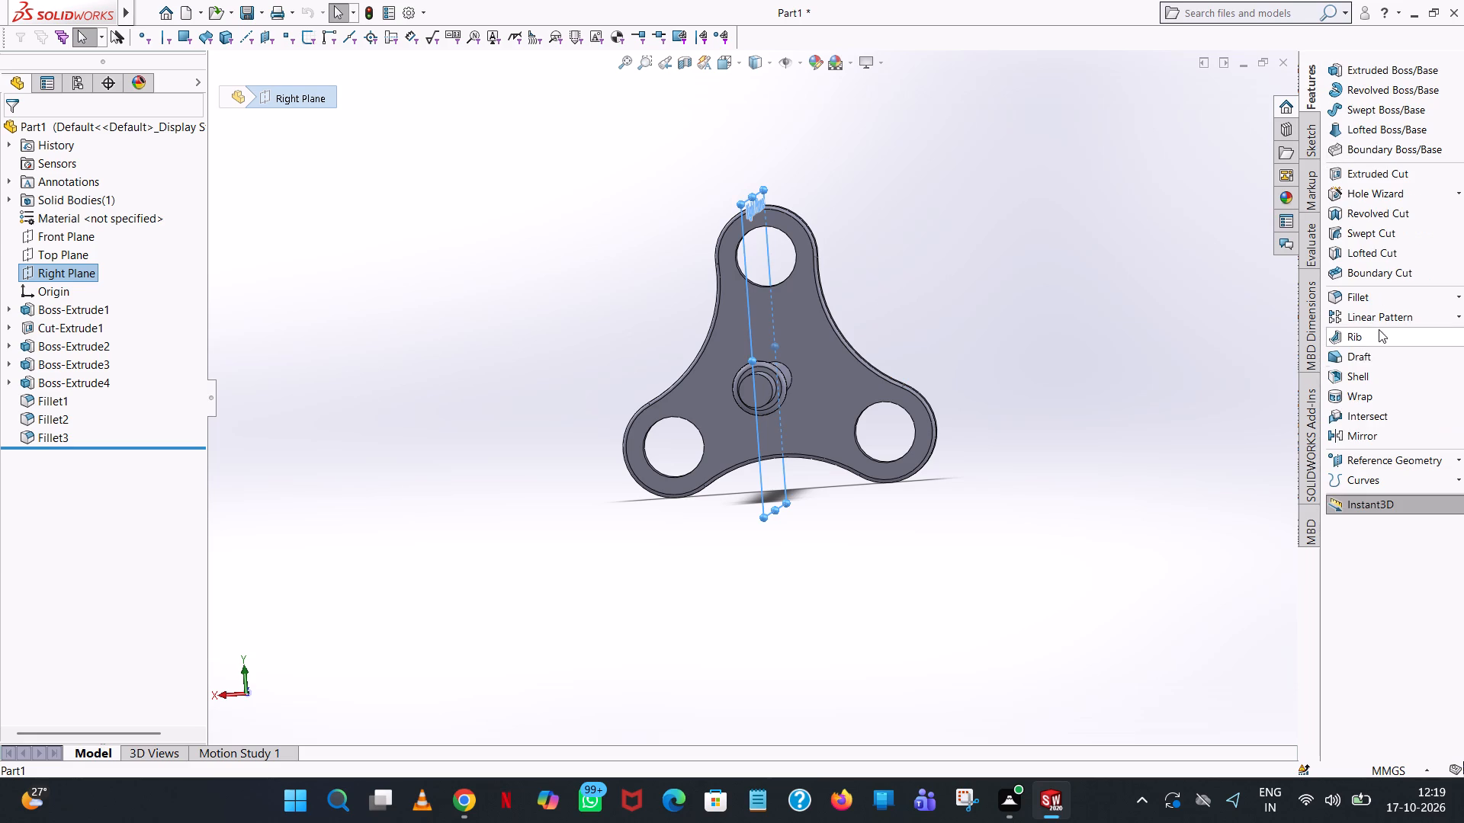
{"action": "left_click", "coordinate": [1393, 465]}
{"action": "left_click", "coordinate": [1360, 469]}
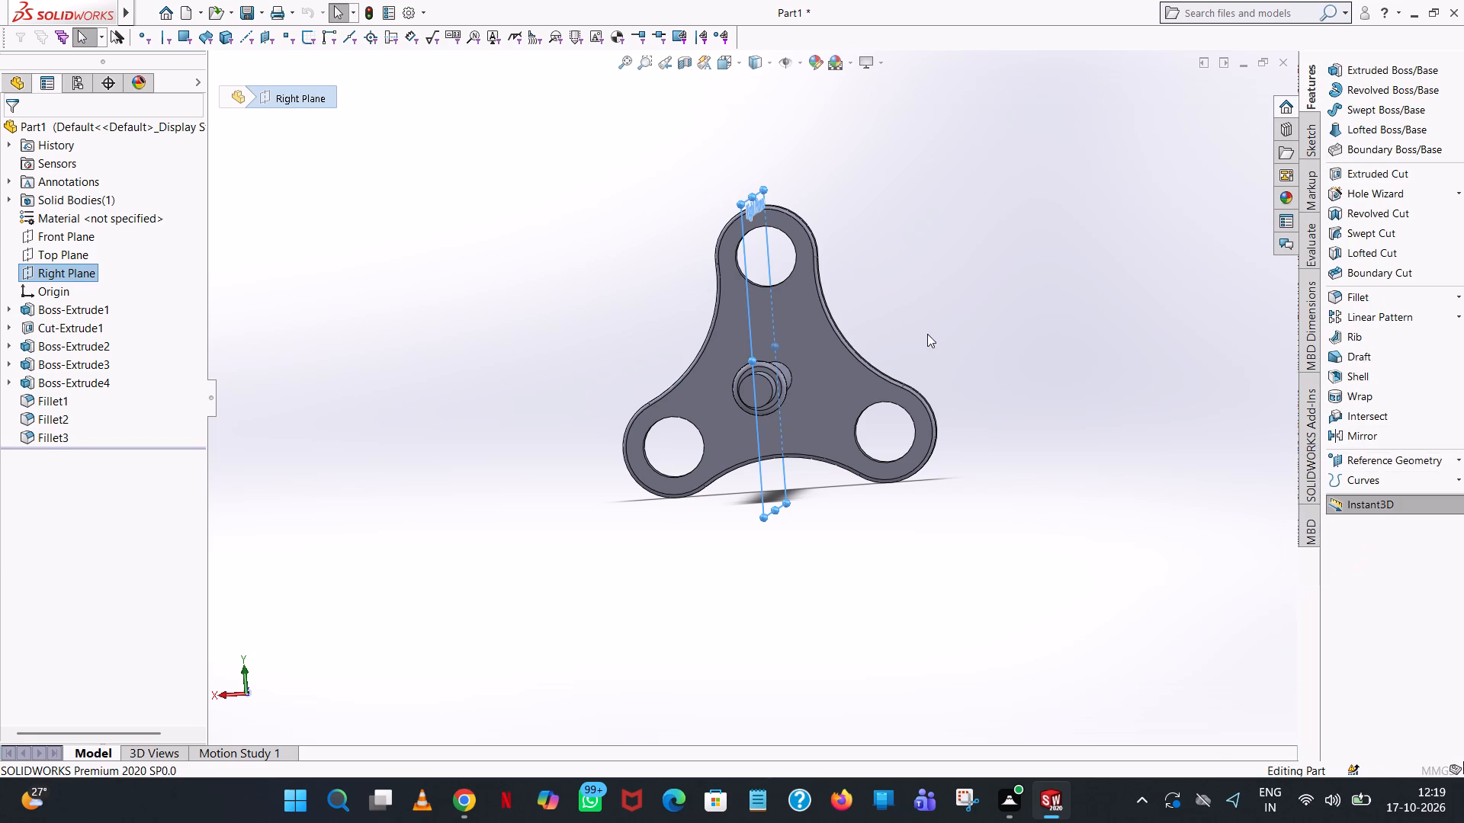
{"action": "scroll", "coordinate": [798, 370], "scroll_direction": "down", "scroll_amount": 3}
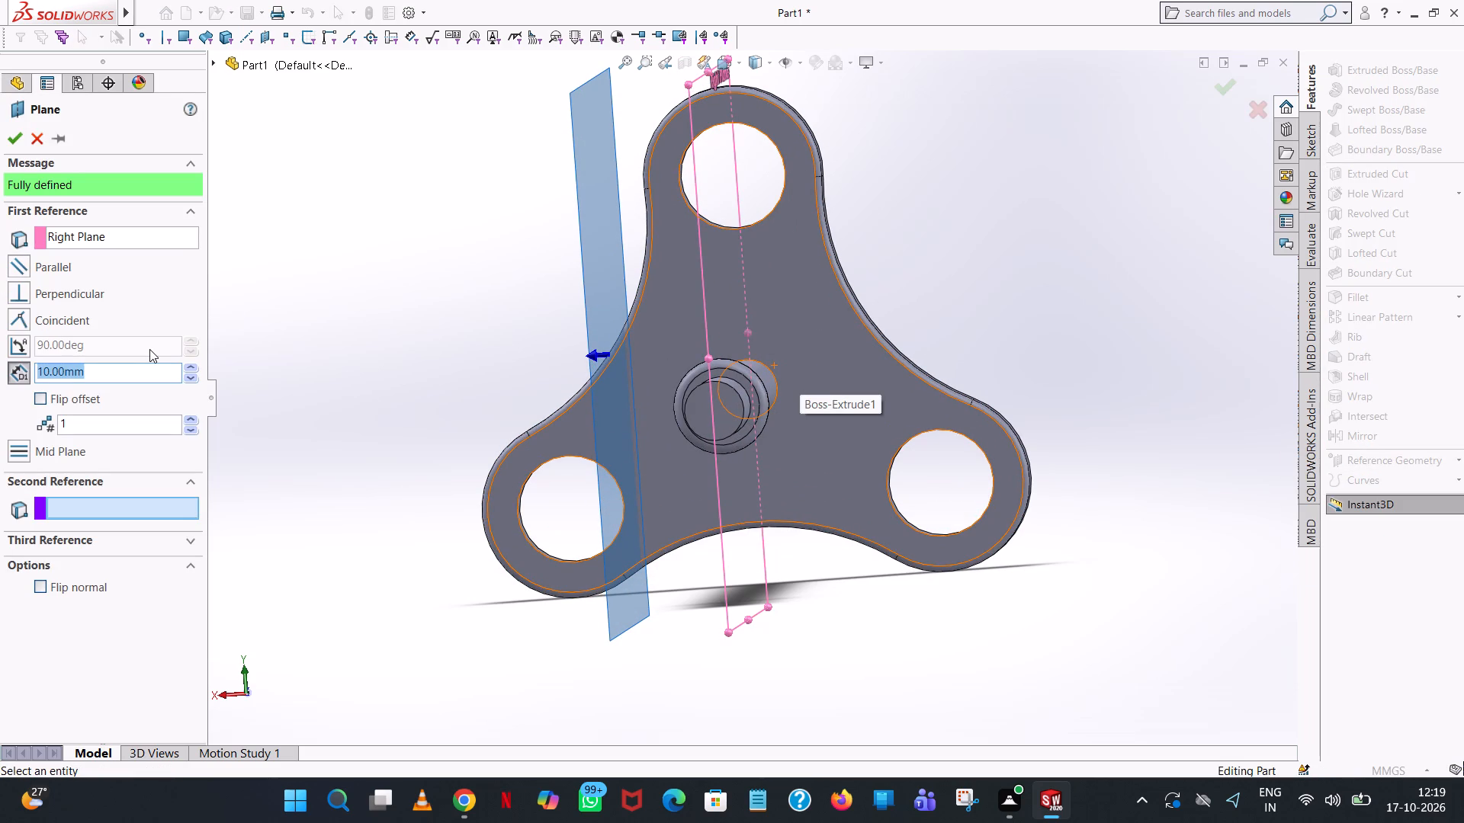
{"action": "type", "text": "2.5"}
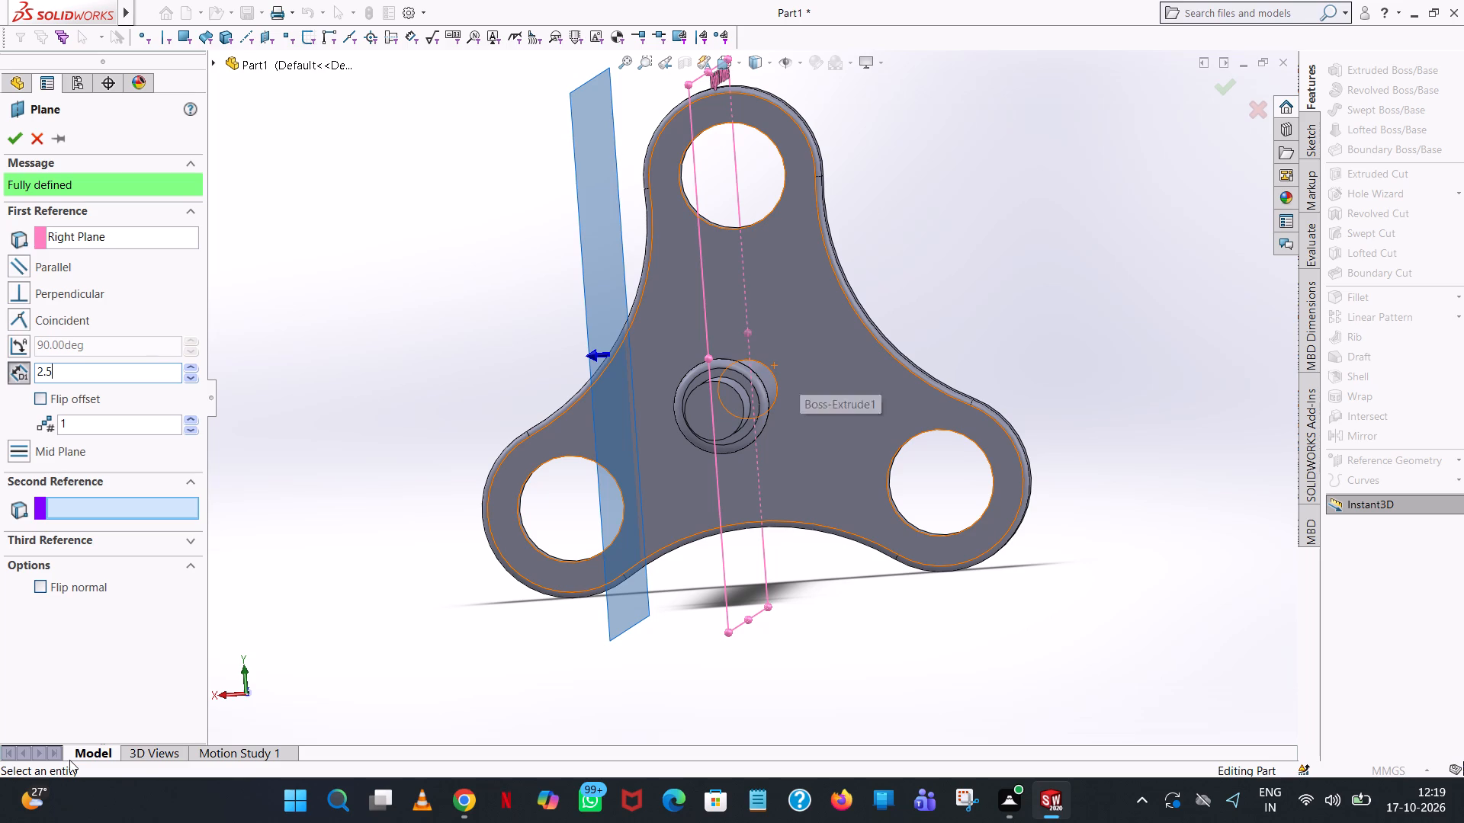
{"action": "left_click", "coordinate": [112, 625]}
{"action": "scroll", "coordinate": [673, 415], "scroll_direction": "down", "scroll_amount": 6}
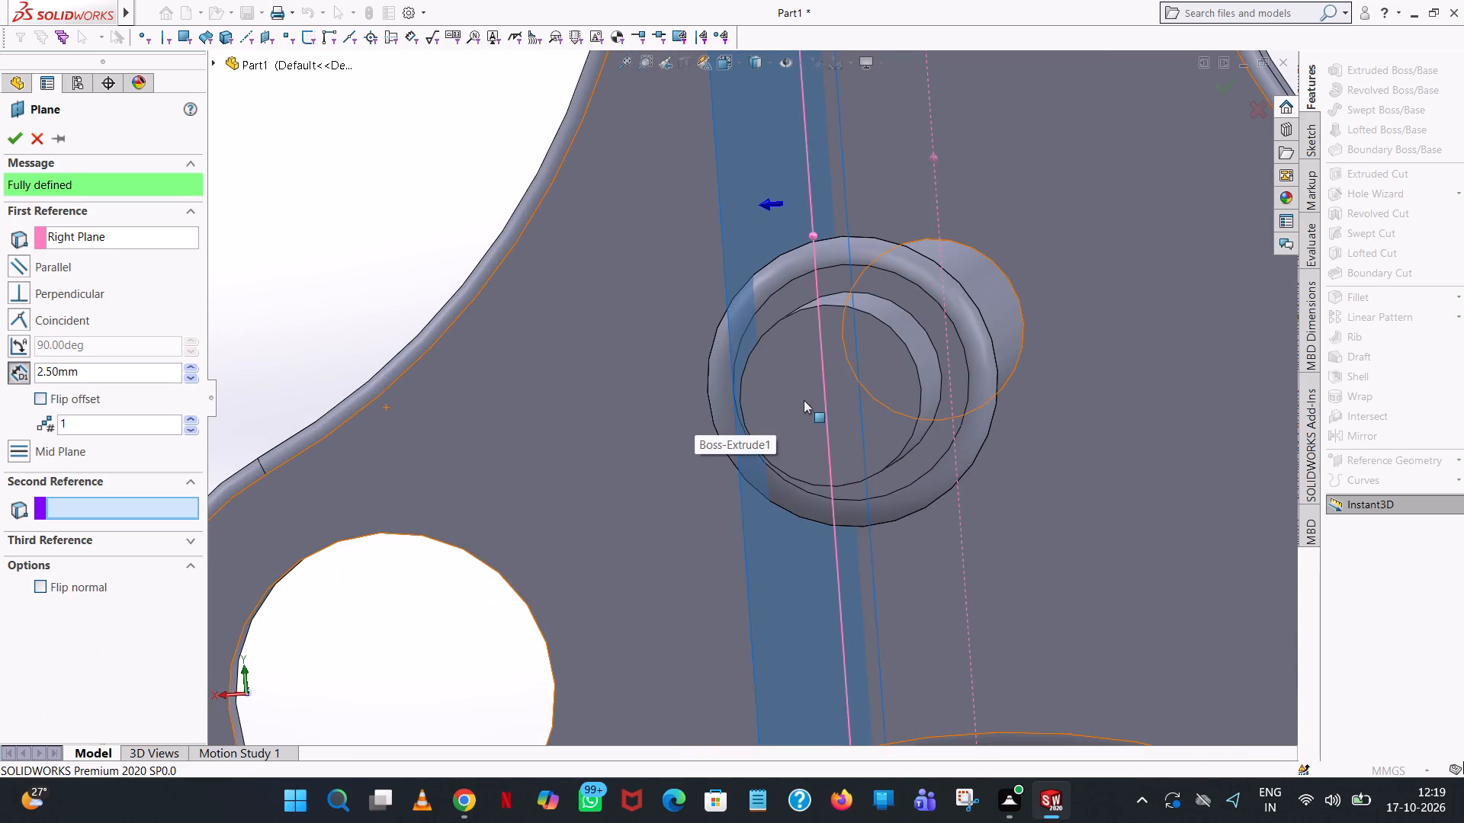
{"action": "middle_click_drag", "start_coordinate": [822, 392], "coordinate": [843, 401]}
{"action": "scroll", "coordinate": [817, 395], "scroll_direction": "down", "scroll_amount": 2}
{"action": "middle_click_drag", "start_coordinate": [815, 396], "coordinate": [800, 400]}
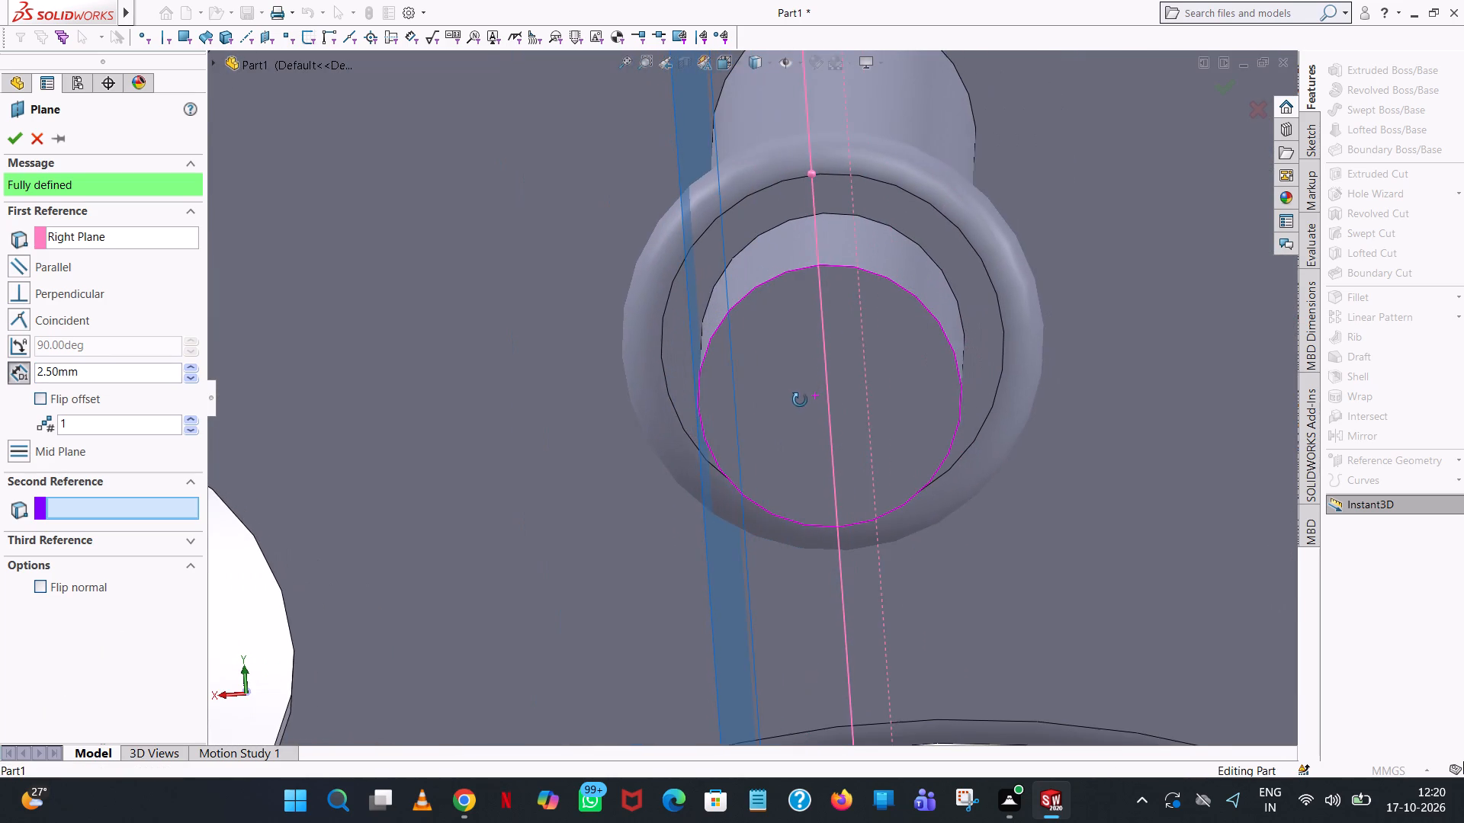
{"action": "middle_click_drag", "start_coordinate": [800, 400], "coordinate": [801, 401]}
{"action": "left_click", "coordinate": [14, 142]}
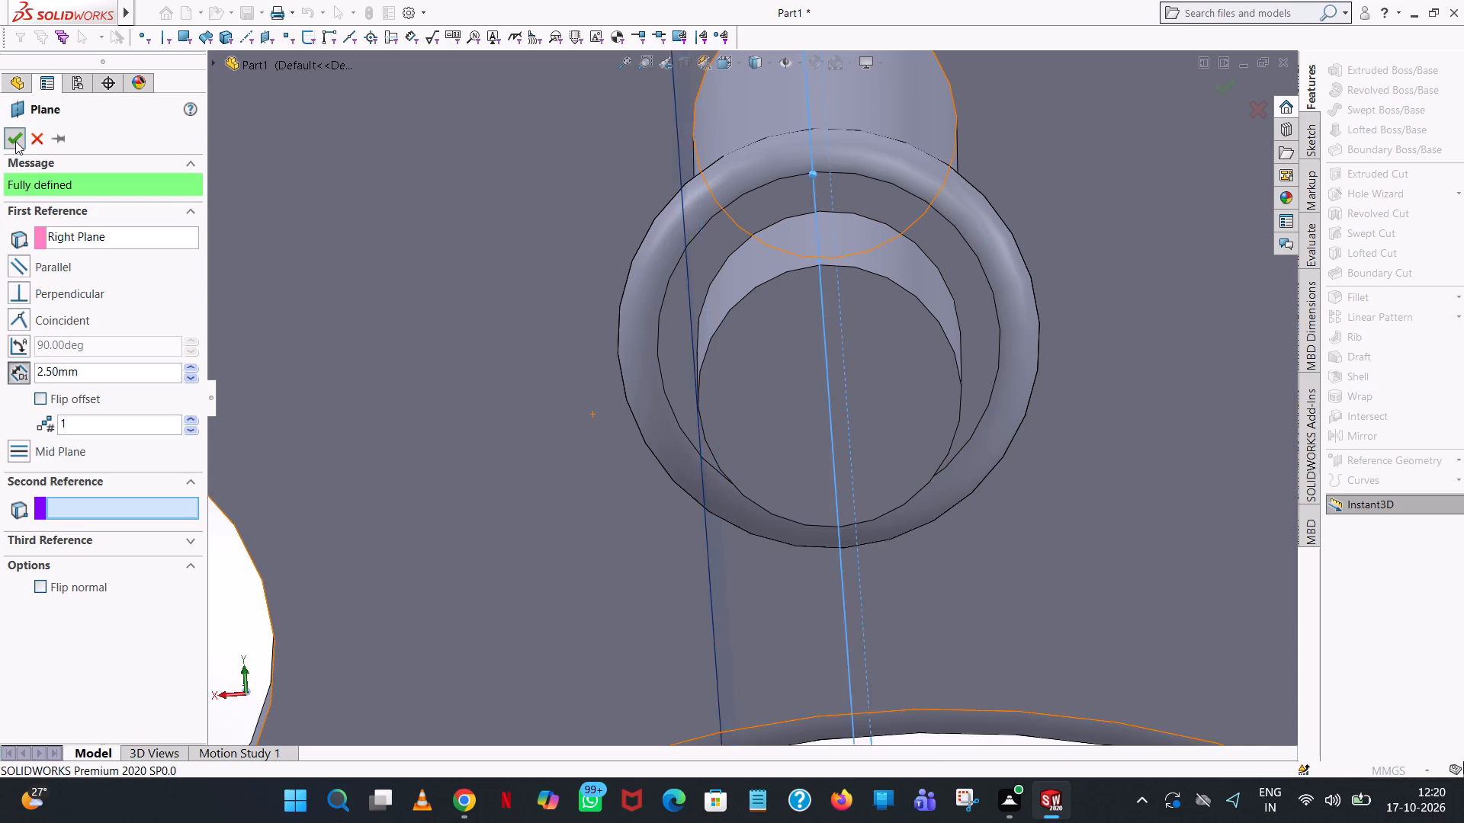
Start a new sketch on the offset plane and view the part square-on in the Right orientation.
{"action": "left_click", "coordinate": [56, 457]}
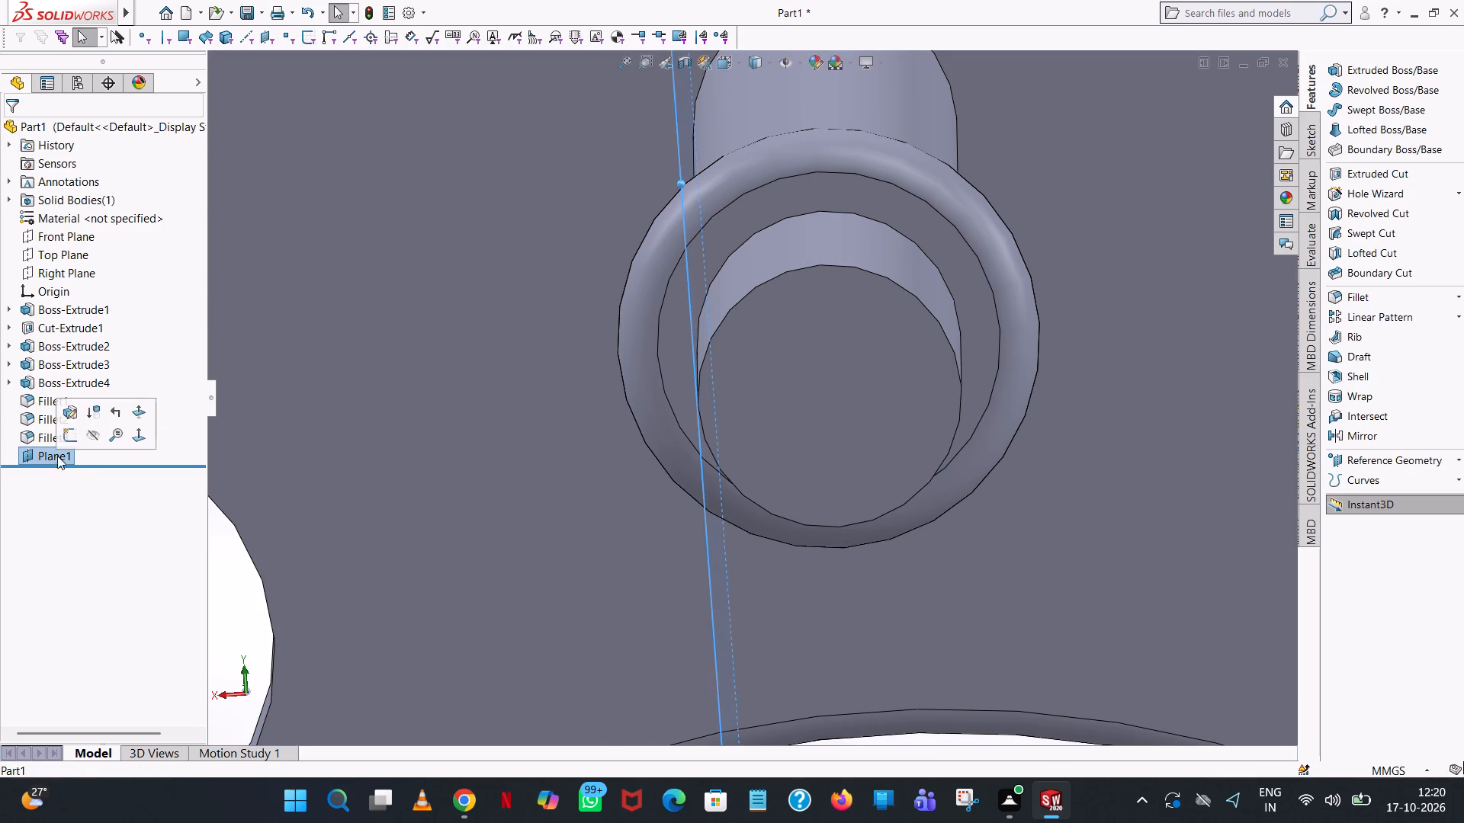
{"action": "left_click", "coordinate": [69, 437]}
{"action": "left_click", "coordinate": [43, 450]}
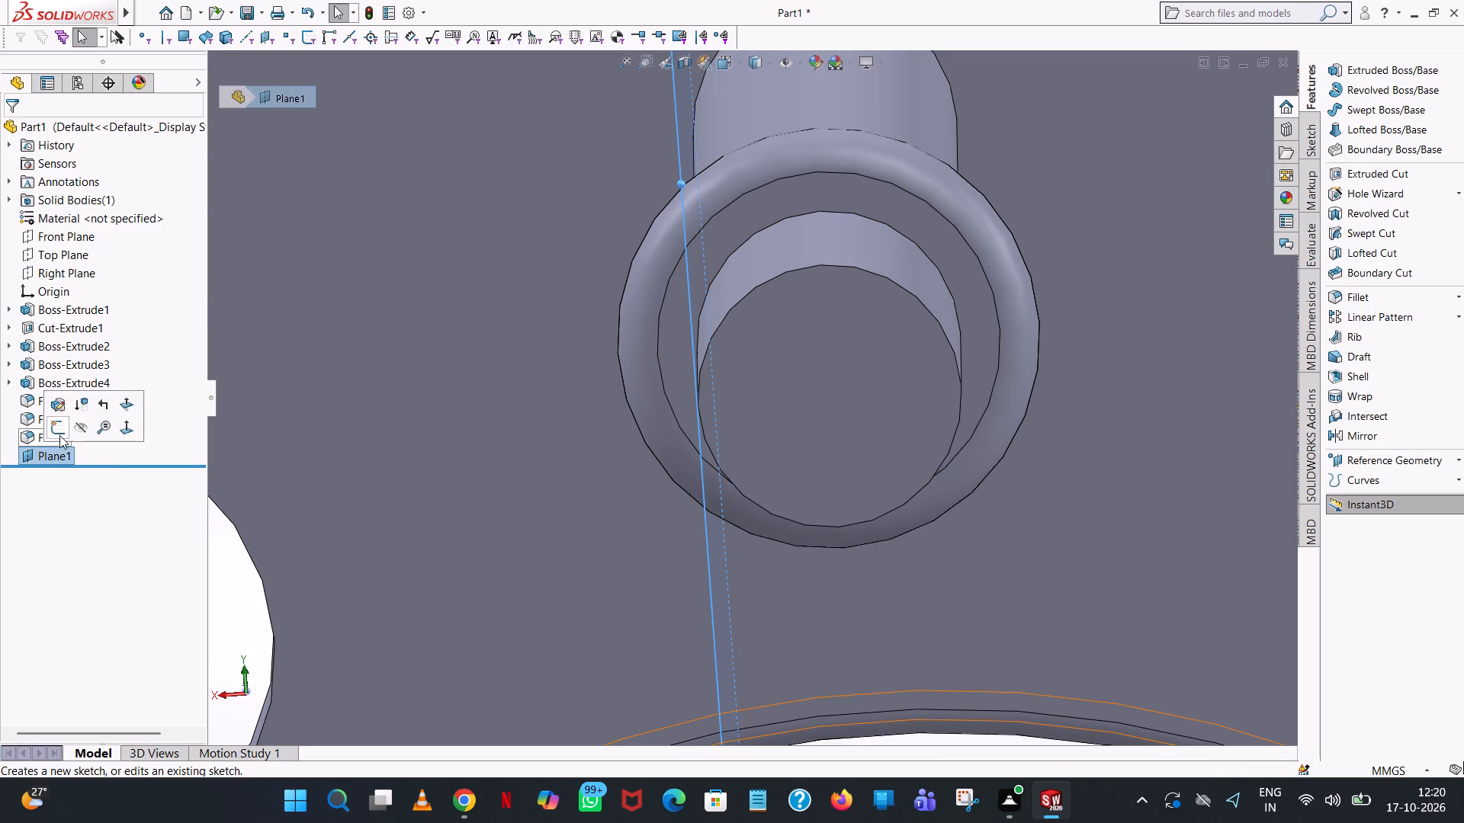
{"action": "left_click", "coordinate": [60, 429]}
{"action": "scroll", "coordinate": [314, 458], "scroll_direction": "up", "scroll_amount": 6}
{"action": "middle_click_drag", "start_coordinate": [487, 486], "coordinate": [615, 462]}
{"action": "scroll", "coordinate": [520, 492], "scroll_direction": "up", "scroll_amount": 1}
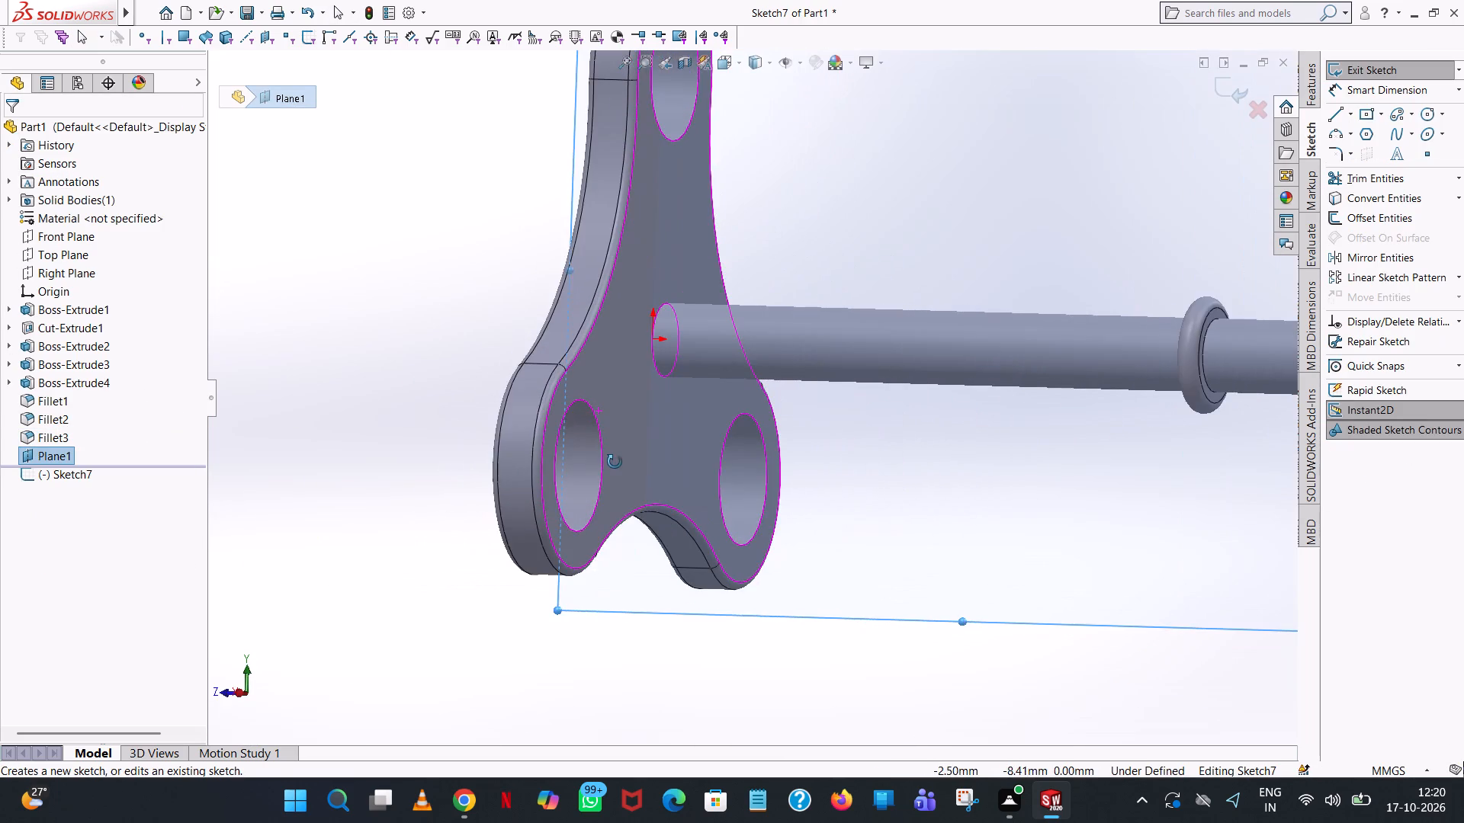
{"action": "middle_click_drag", "start_coordinate": [615, 462], "coordinate": [519, 471]}
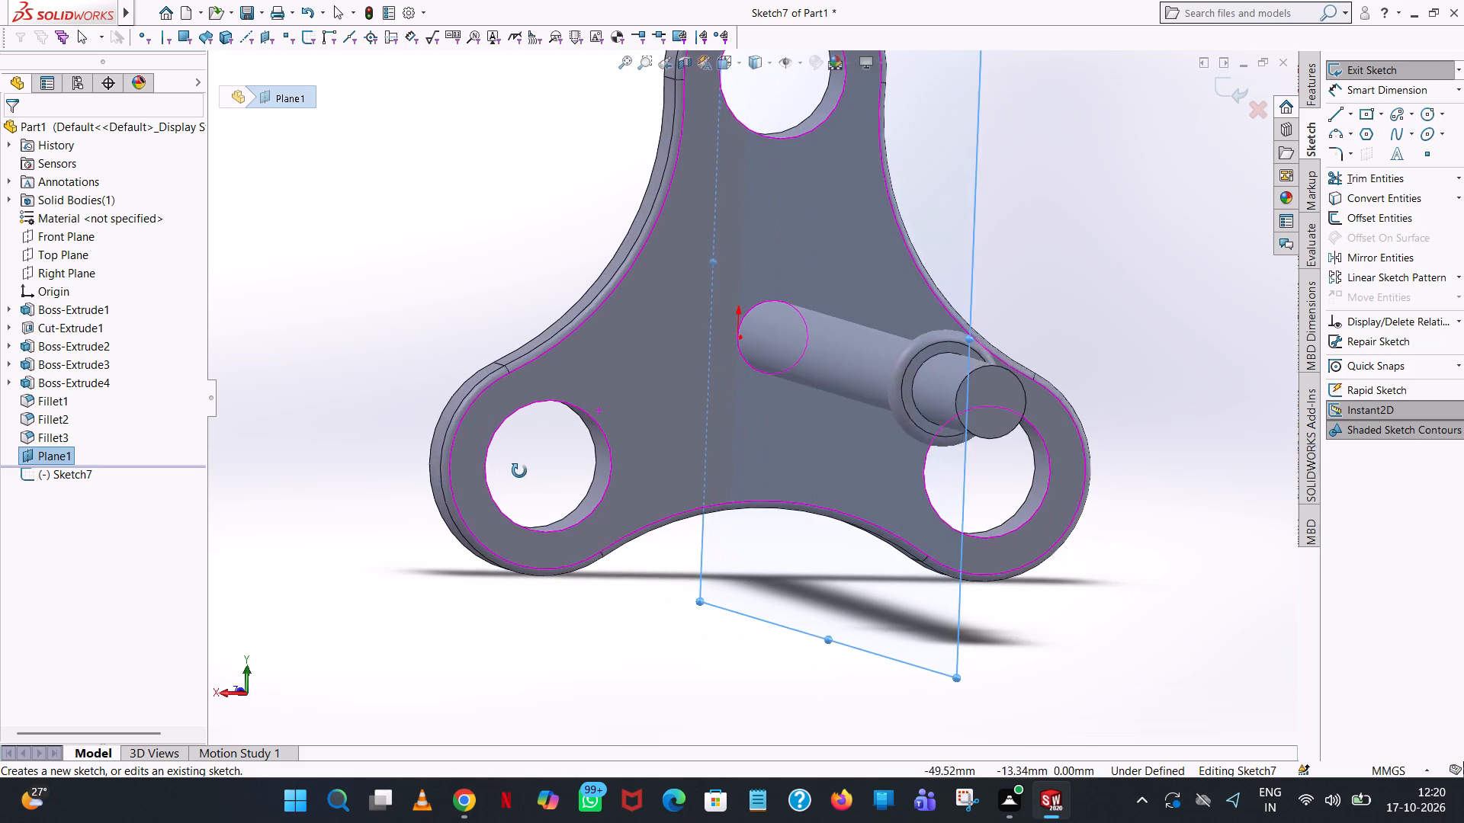
{"action": "middle_click_drag", "start_coordinate": [519, 471], "coordinate": [531, 472]}
{"action": "left_click", "coordinate": [739, 62]}
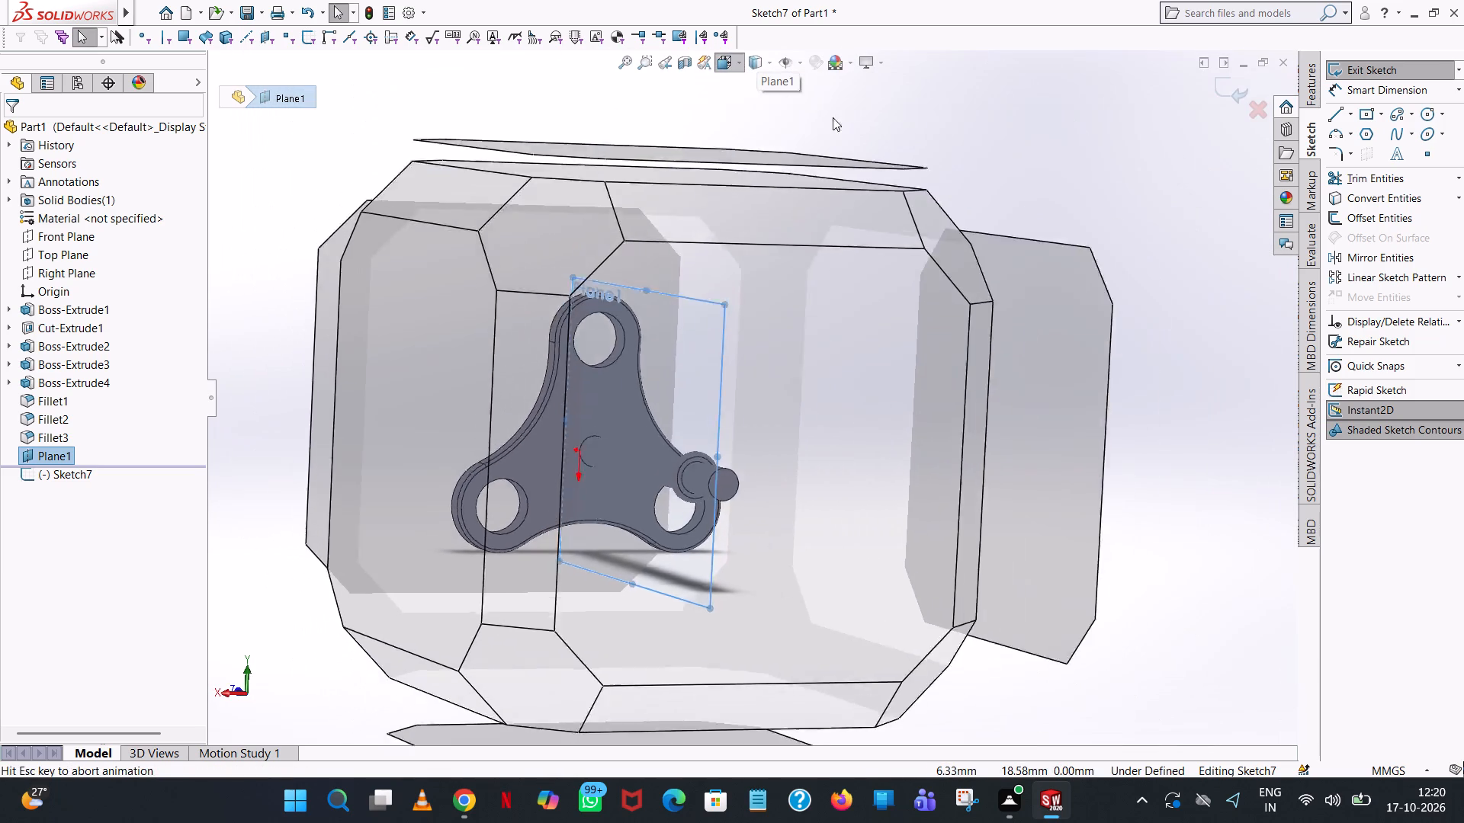
{"action": "left_click", "coordinate": [812, 146]}
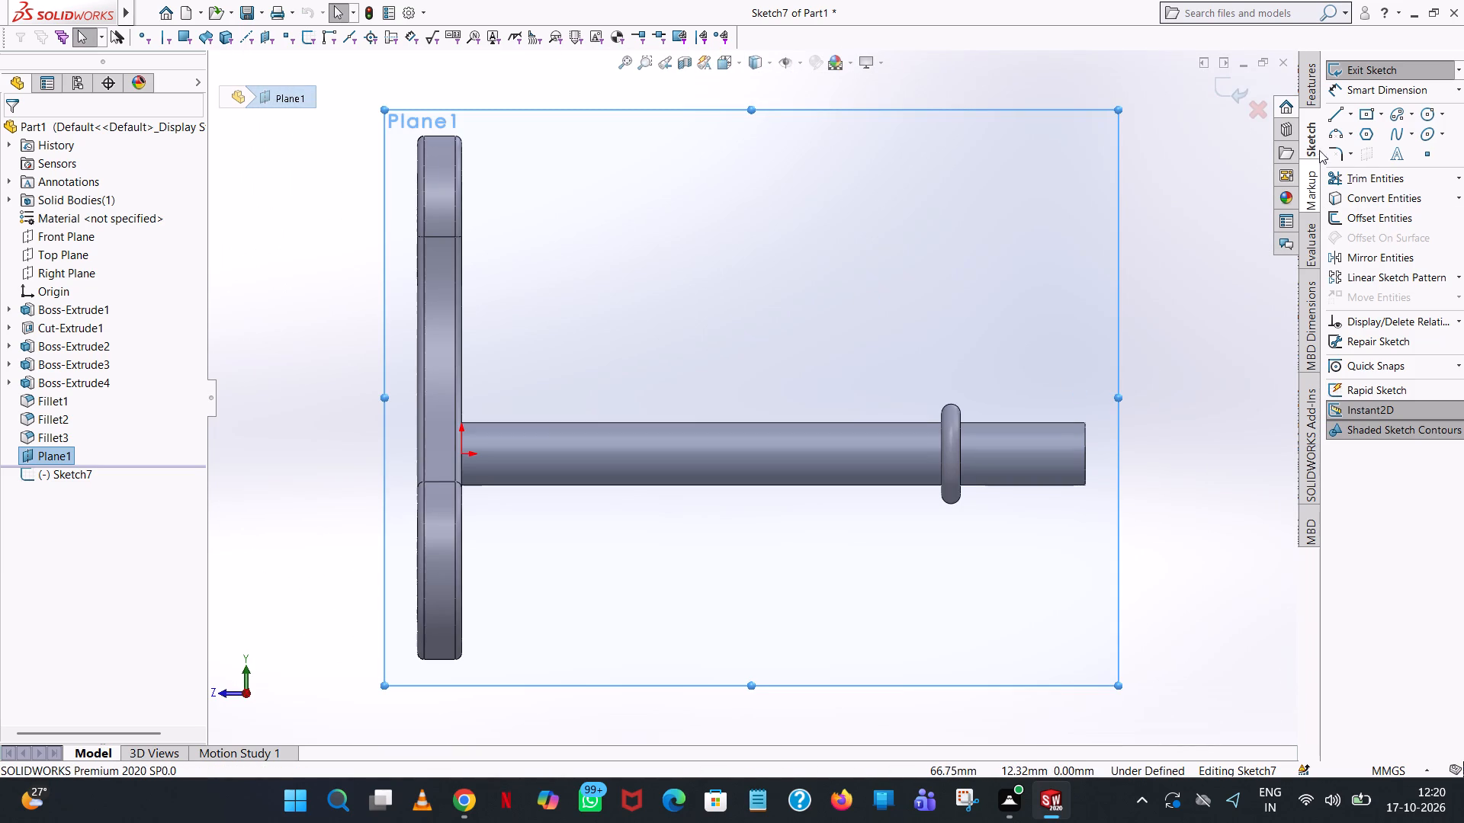
Sketch a 5 mm horizontal line along the shaft axis, from the centre of the shaft's free end inward toward the collar.
{"action": "left_click", "coordinate": [1331, 117]}
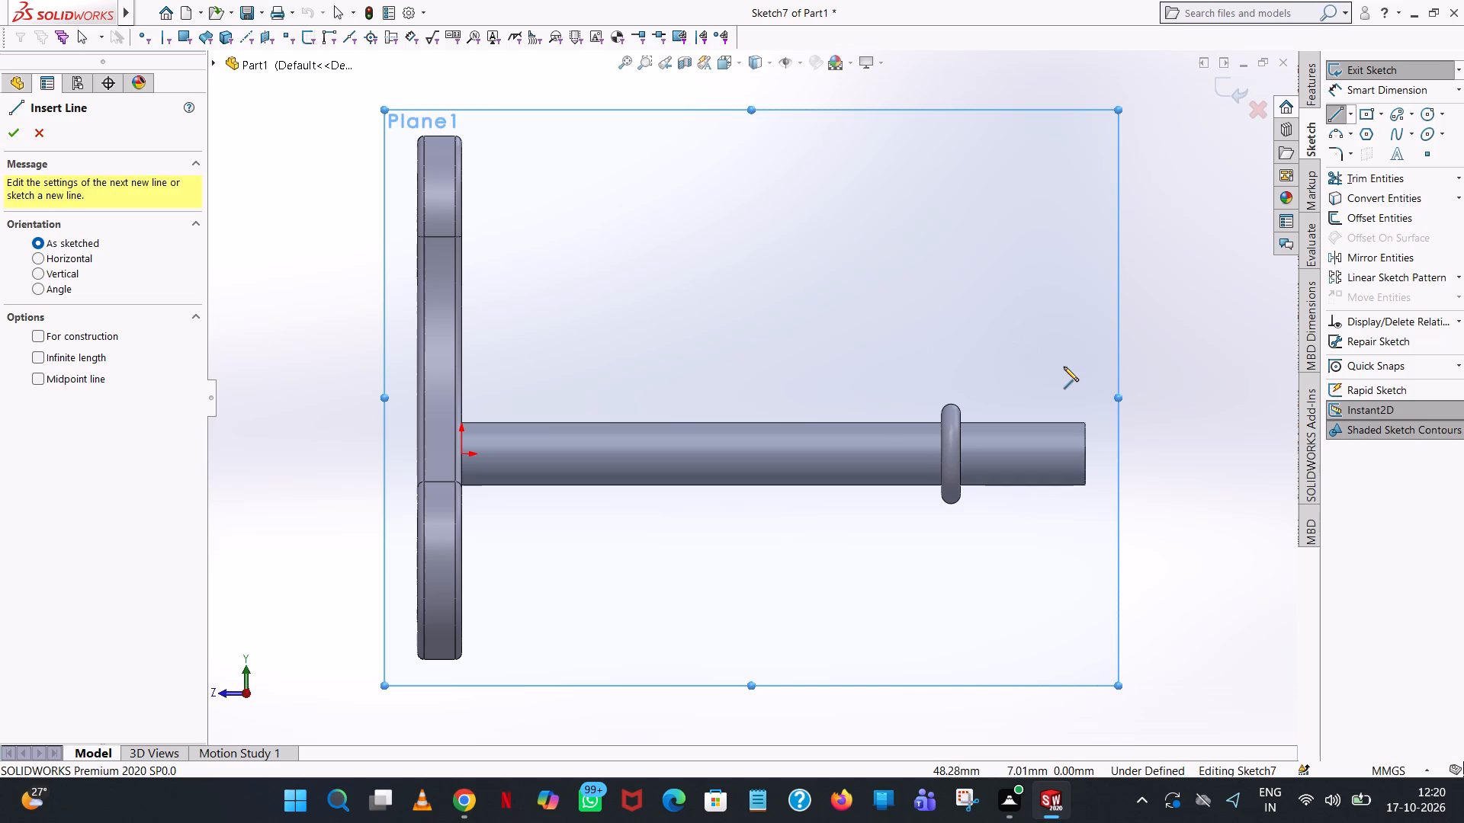
{"action": "scroll", "coordinate": [1103, 462], "scroll_direction": "down", "scroll_amount": 3}
{"action": "left_click", "coordinate": [1007, 435]}
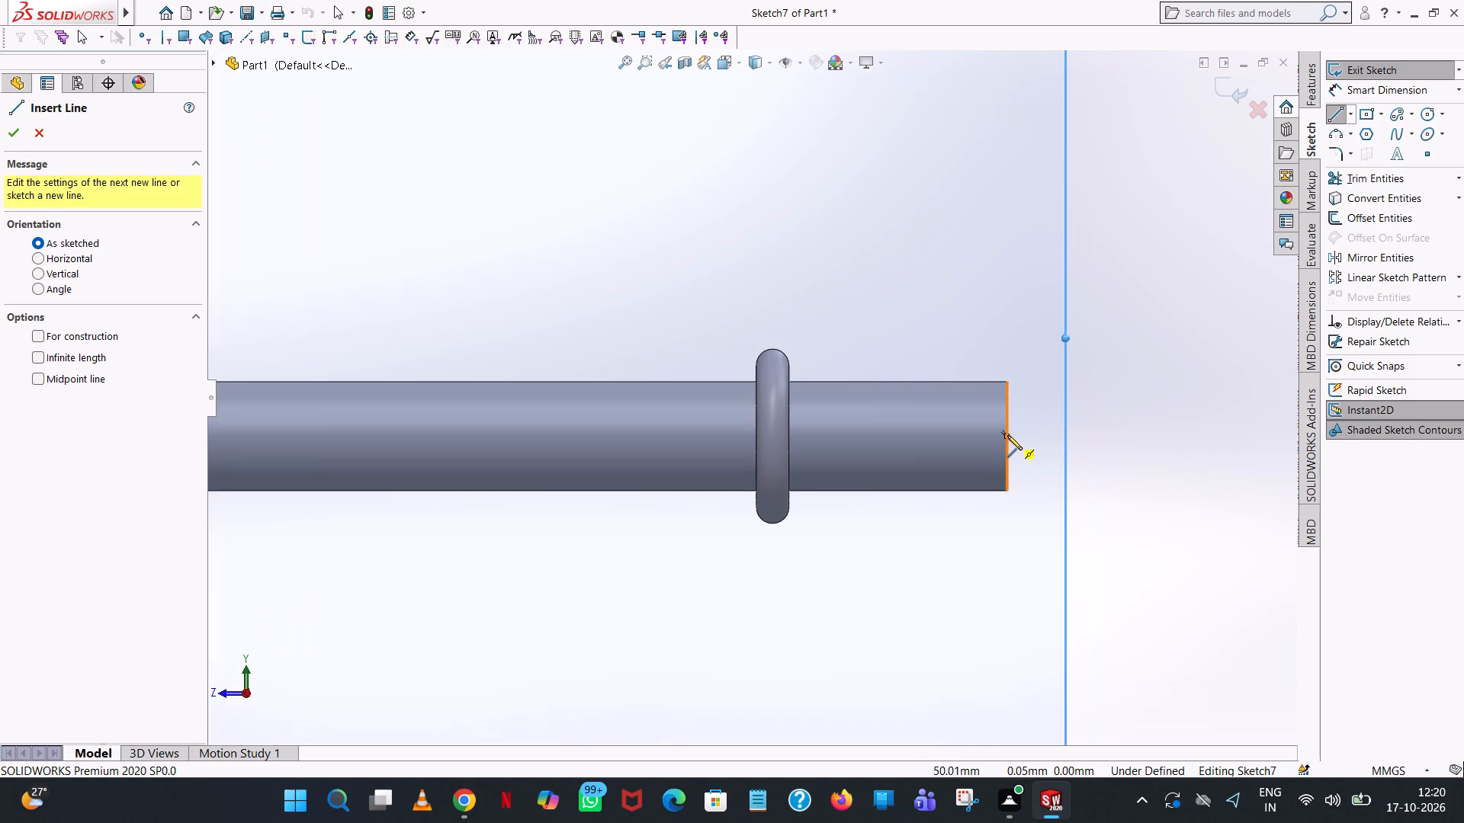
{"action": "left_click", "coordinate": [942, 434]}
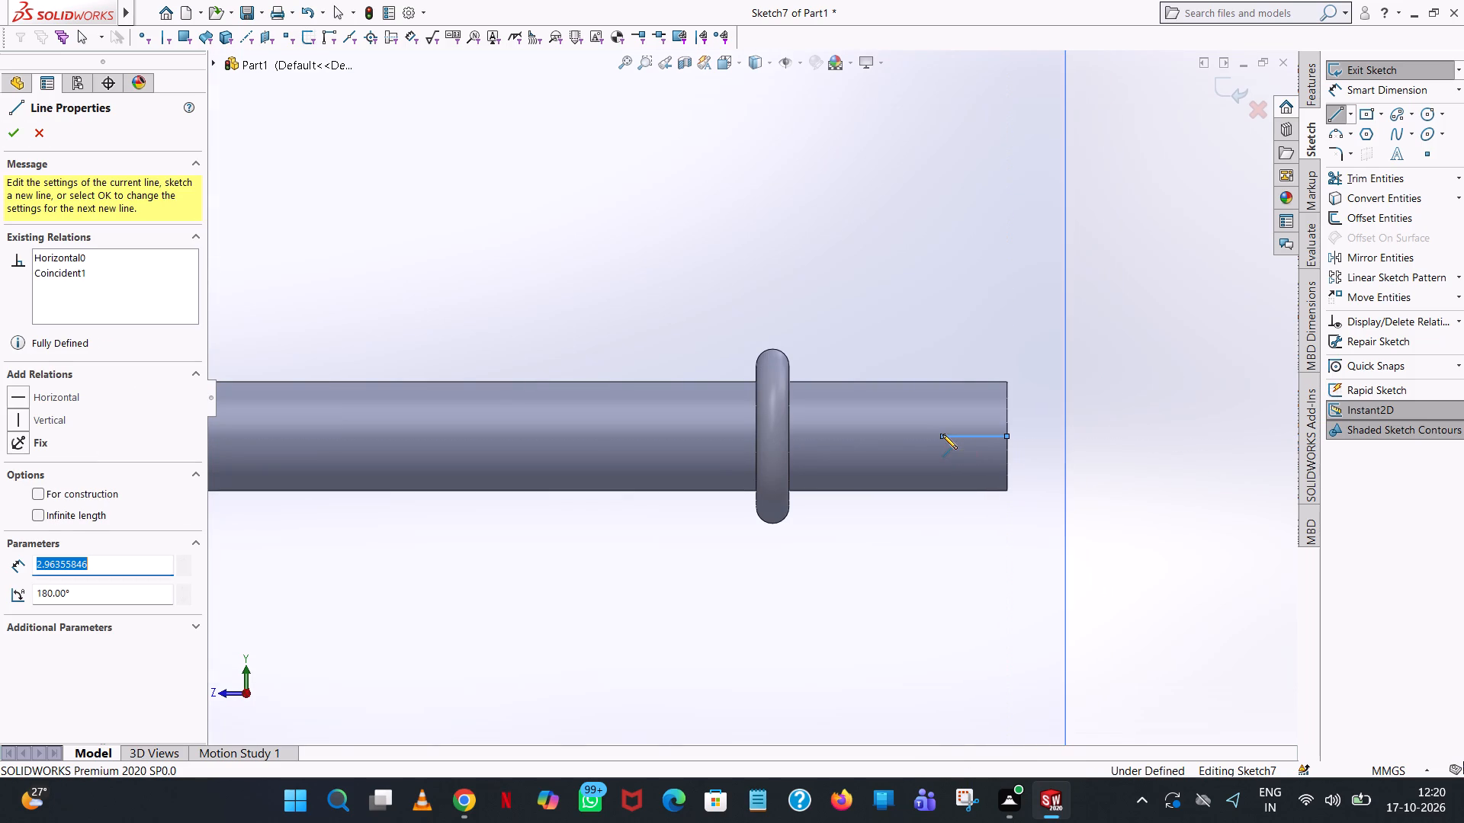
{"action": "key", "text": "5"}
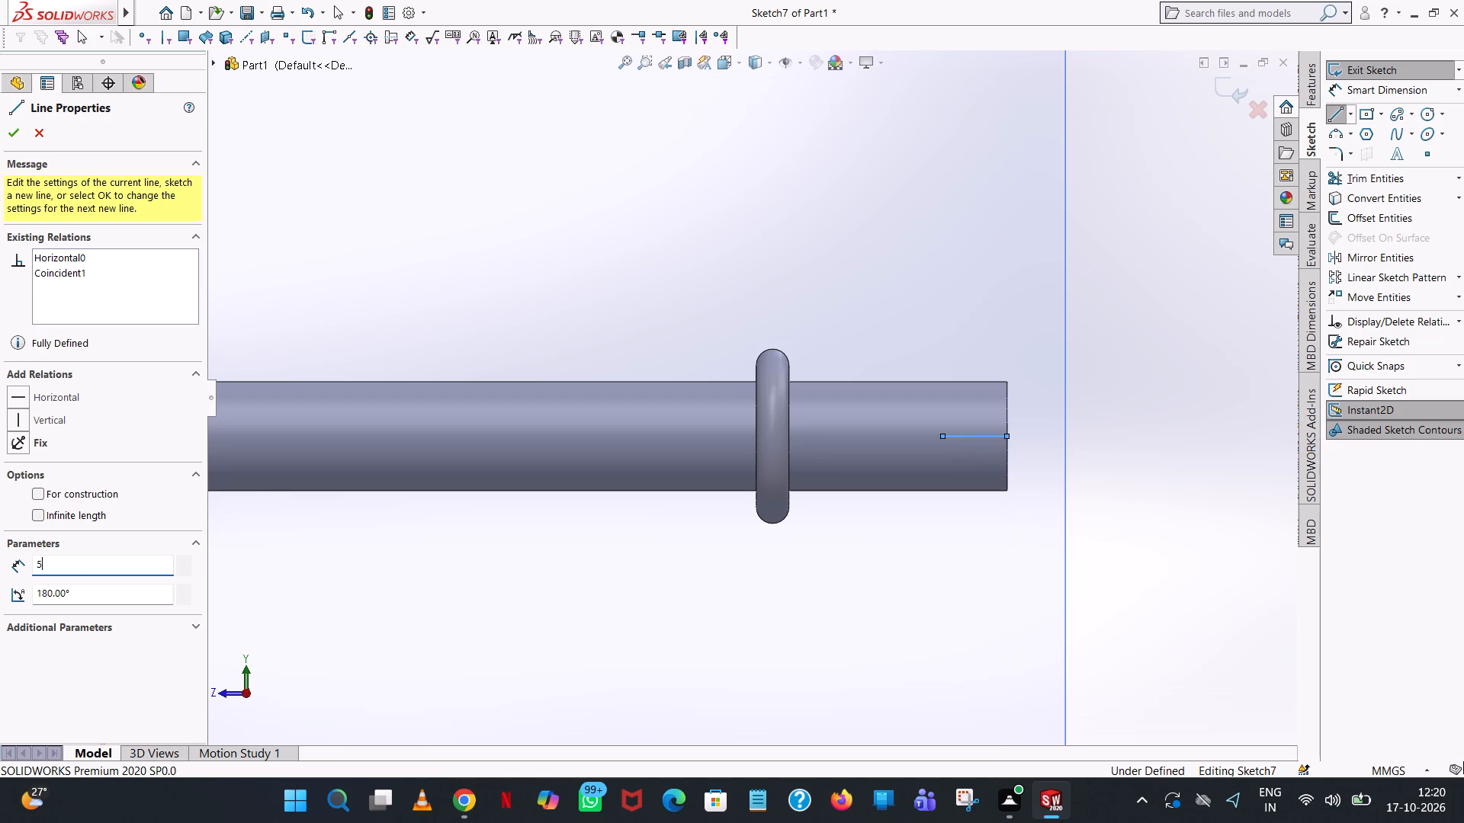
{"action": "key", "text": "Return"}
{"action": "right_click", "coordinate": [942, 434]}
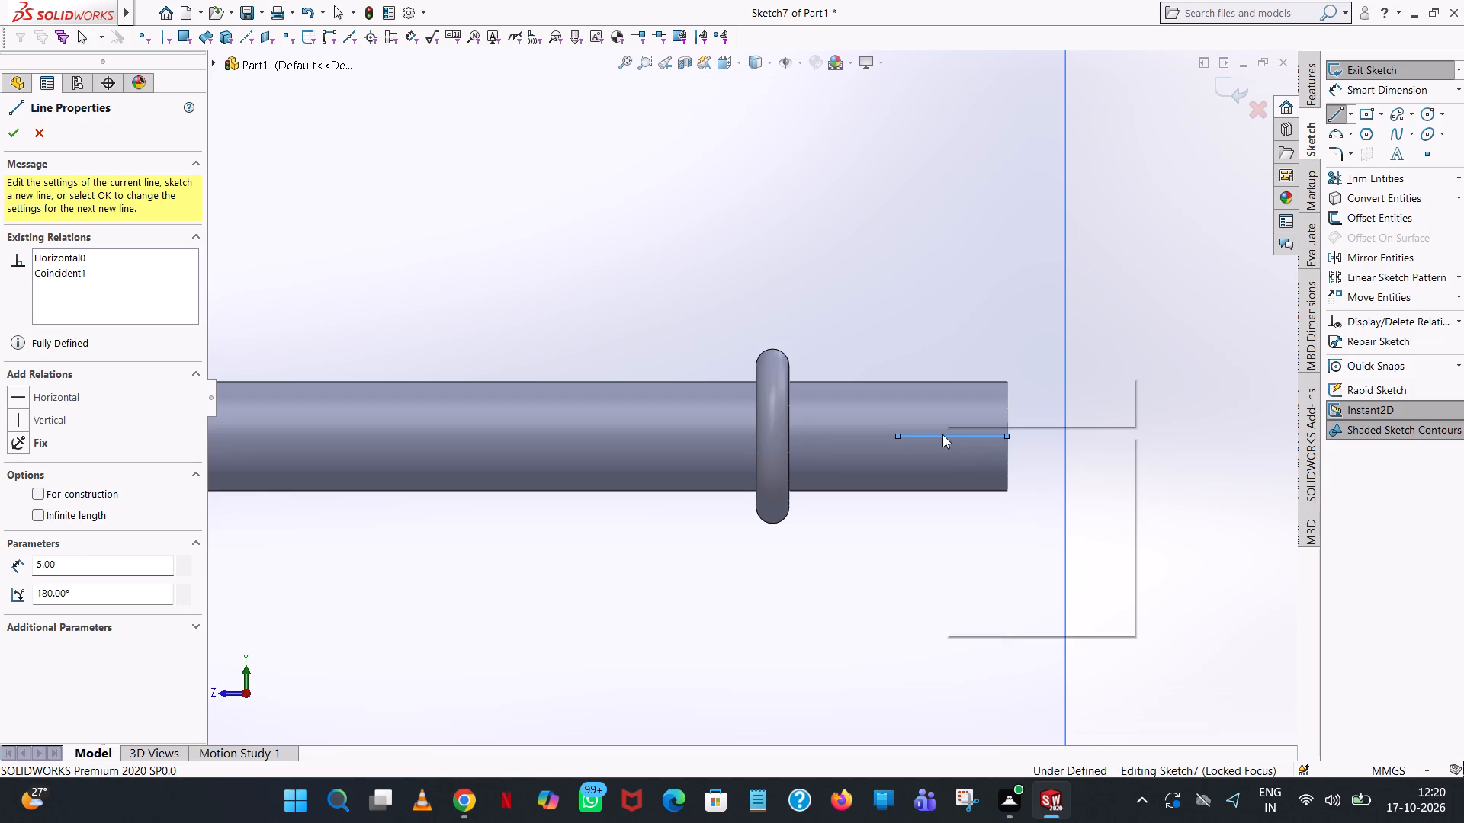
{"action": "left_click", "coordinate": [971, 442]}
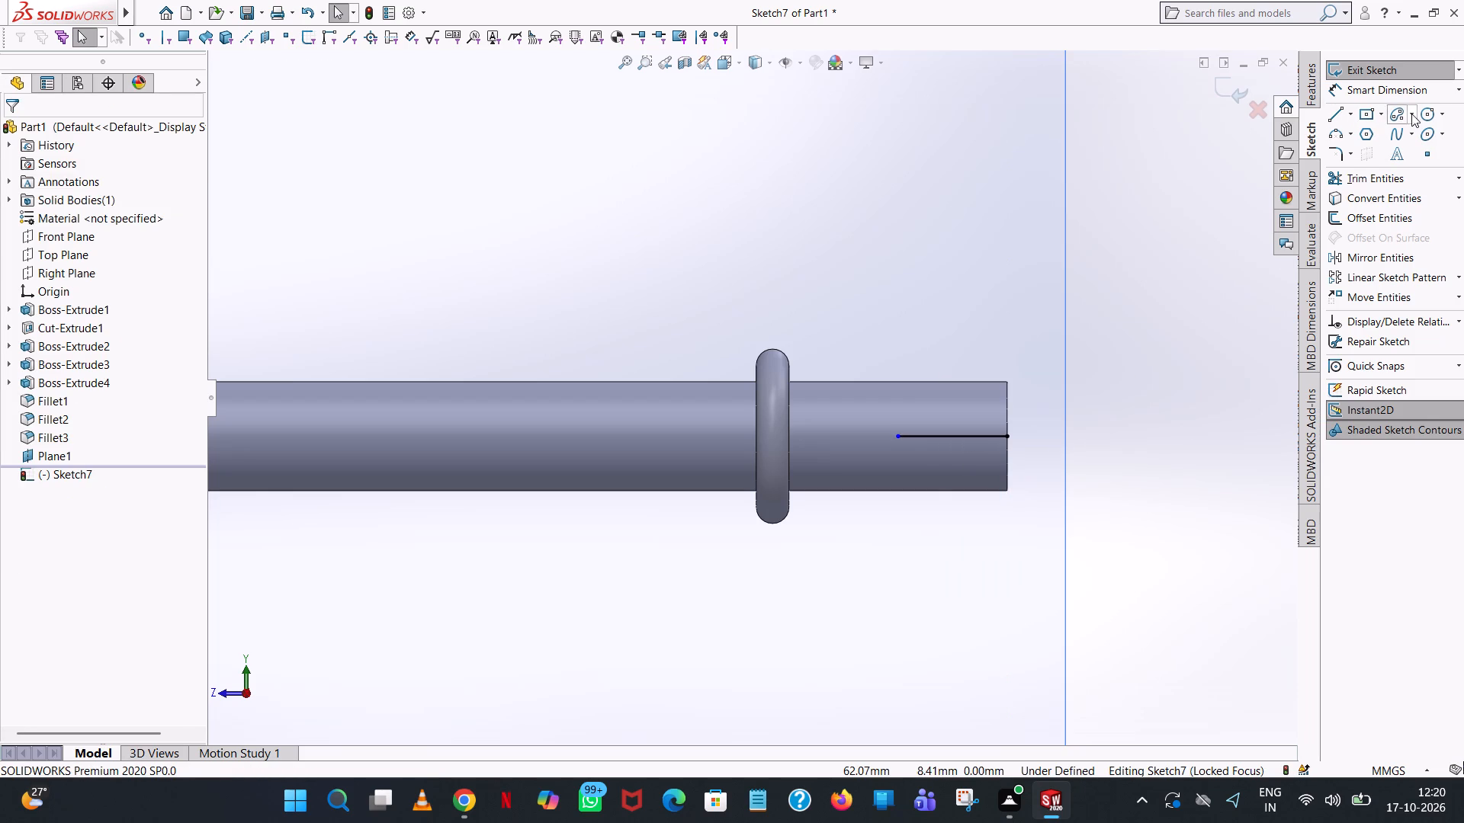
Sketch a circle of radius 0.75 mm centred on the midpoint of the axial line near the shaft's free end.
{"action": "left_click", "coordinate": [1429, 108]}
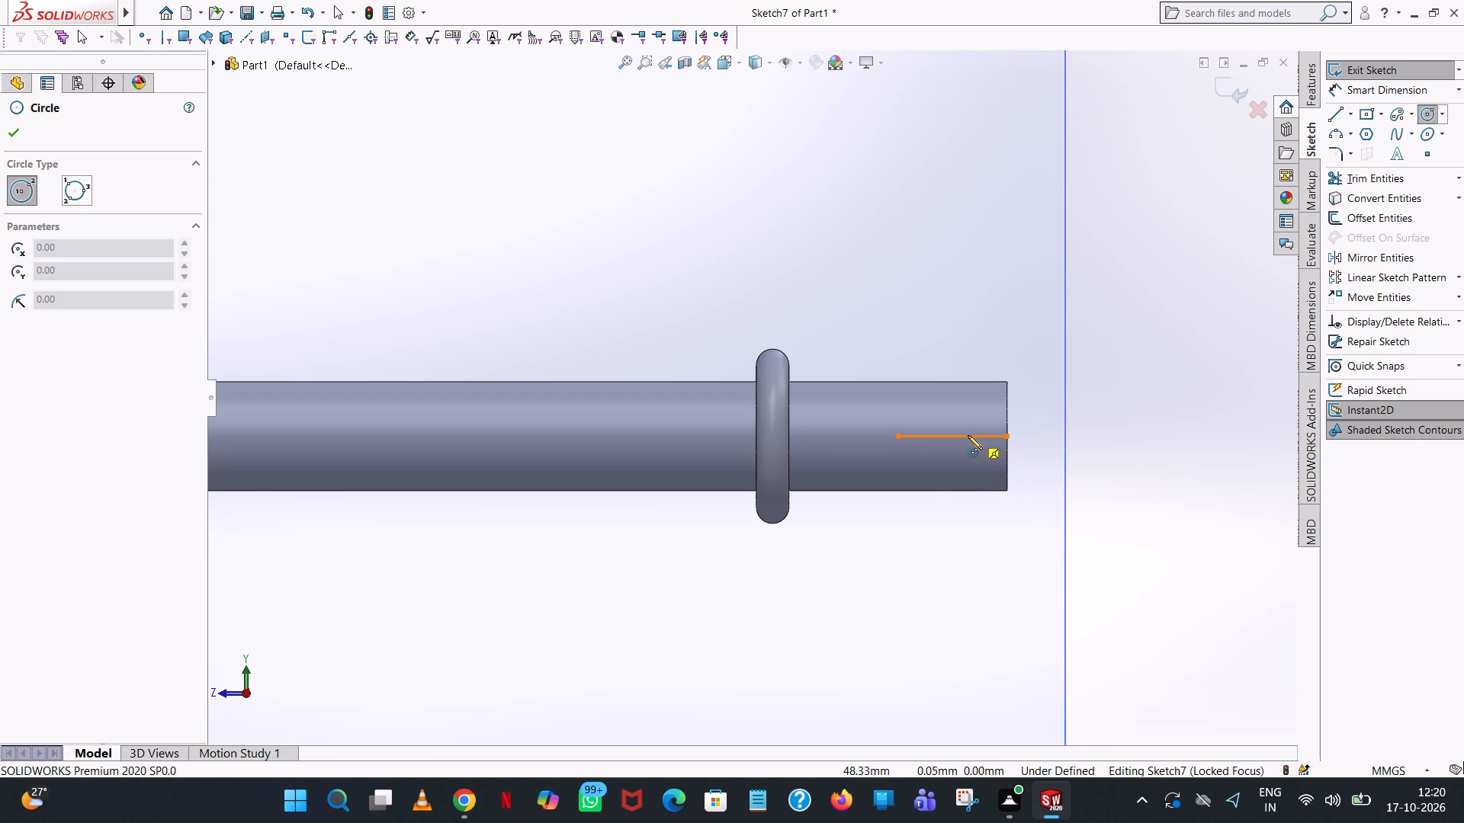
{"action": "left_click", "coordinate": [952, 435]}
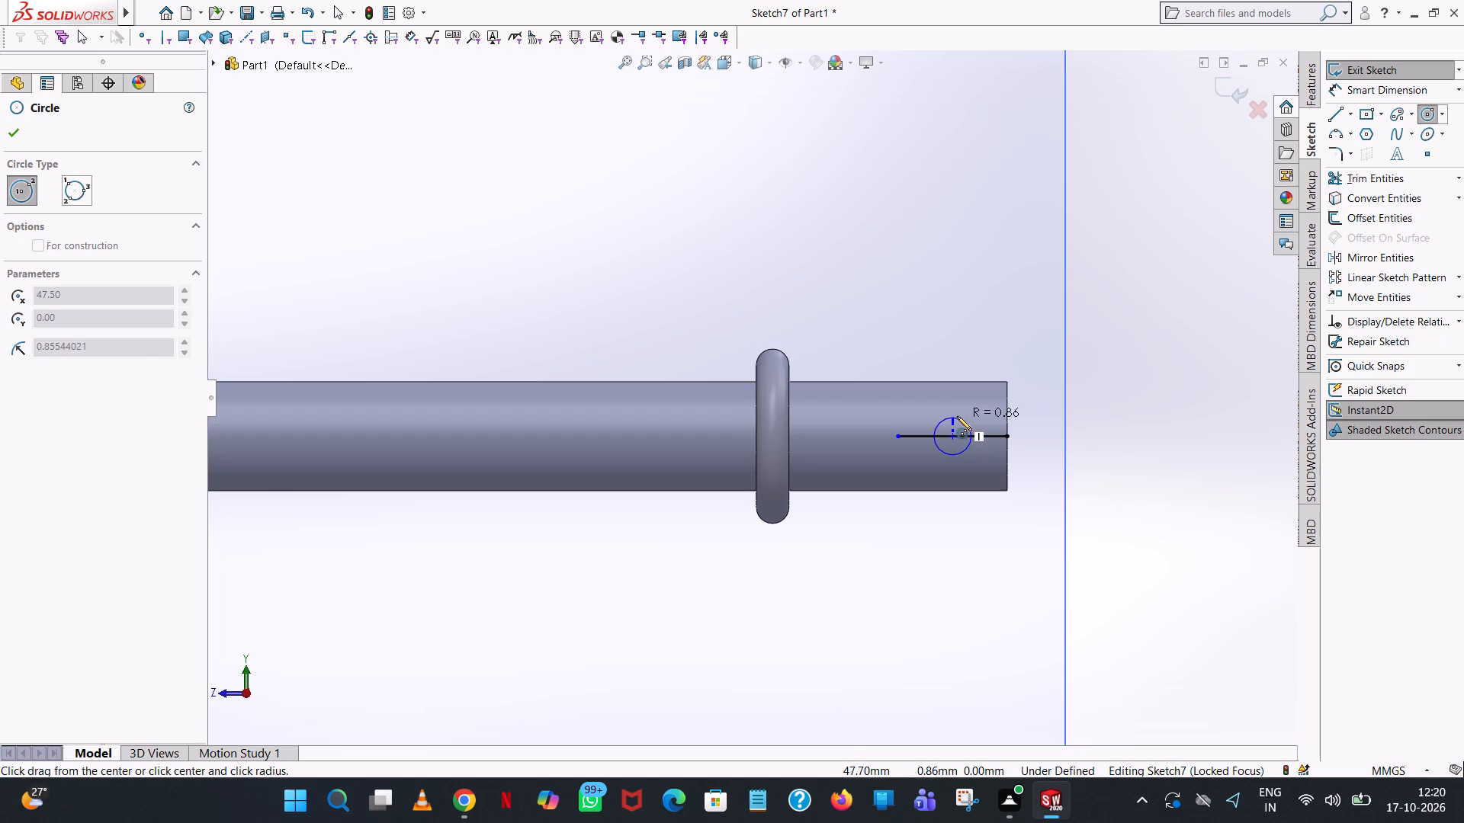
{"action": "left_click", "coordinate": [957, 416]}
{"action": "type", "text": "0.75"}
{"action": "key", "text": "Return"}
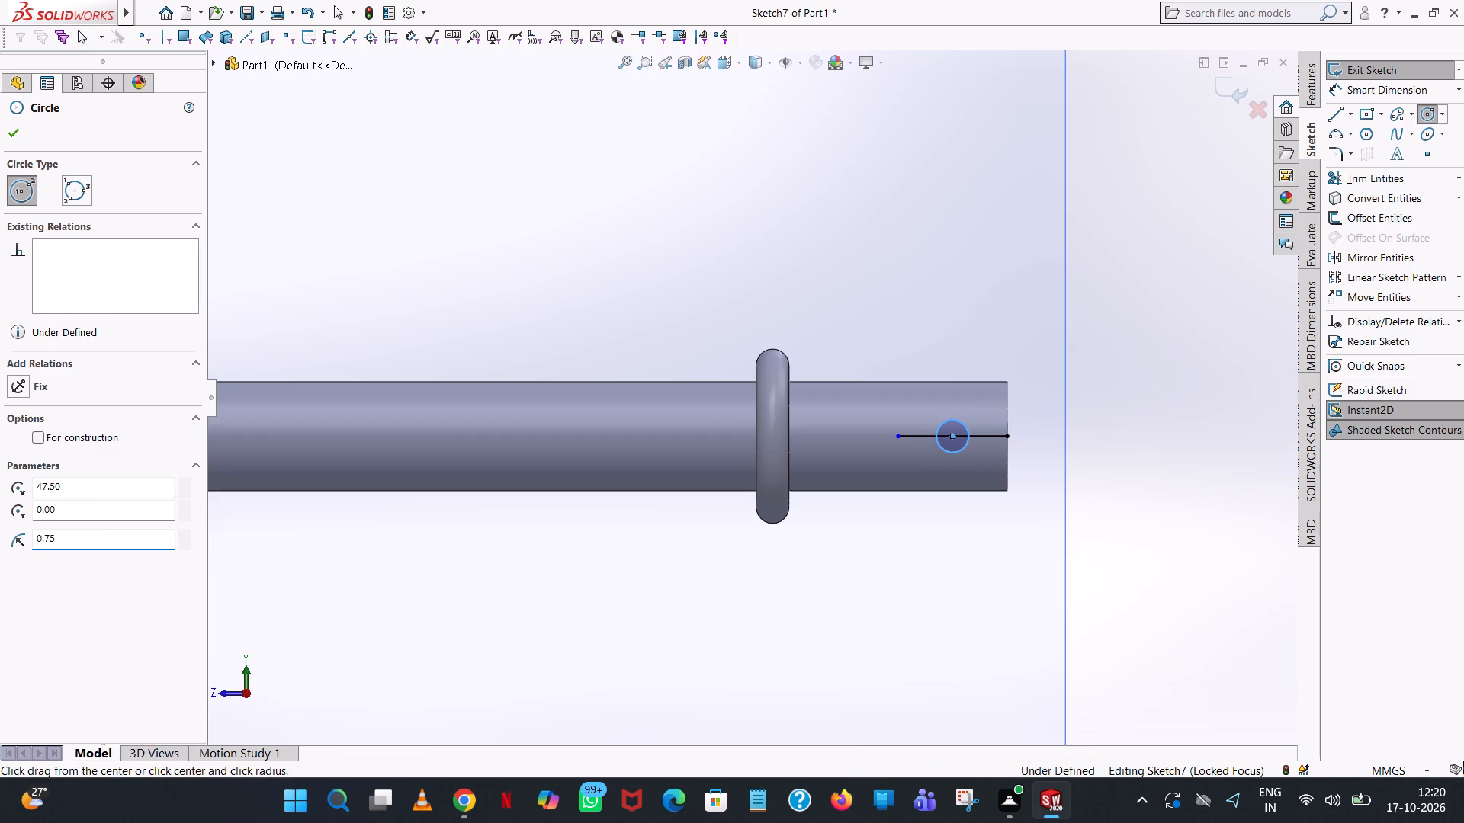
{"action": "scroll", "coordinate": [957, 416], "scroll_direction": "down", "scroll_amount": 4}
{"action": "right_click", "coordinate": [942, 423]}
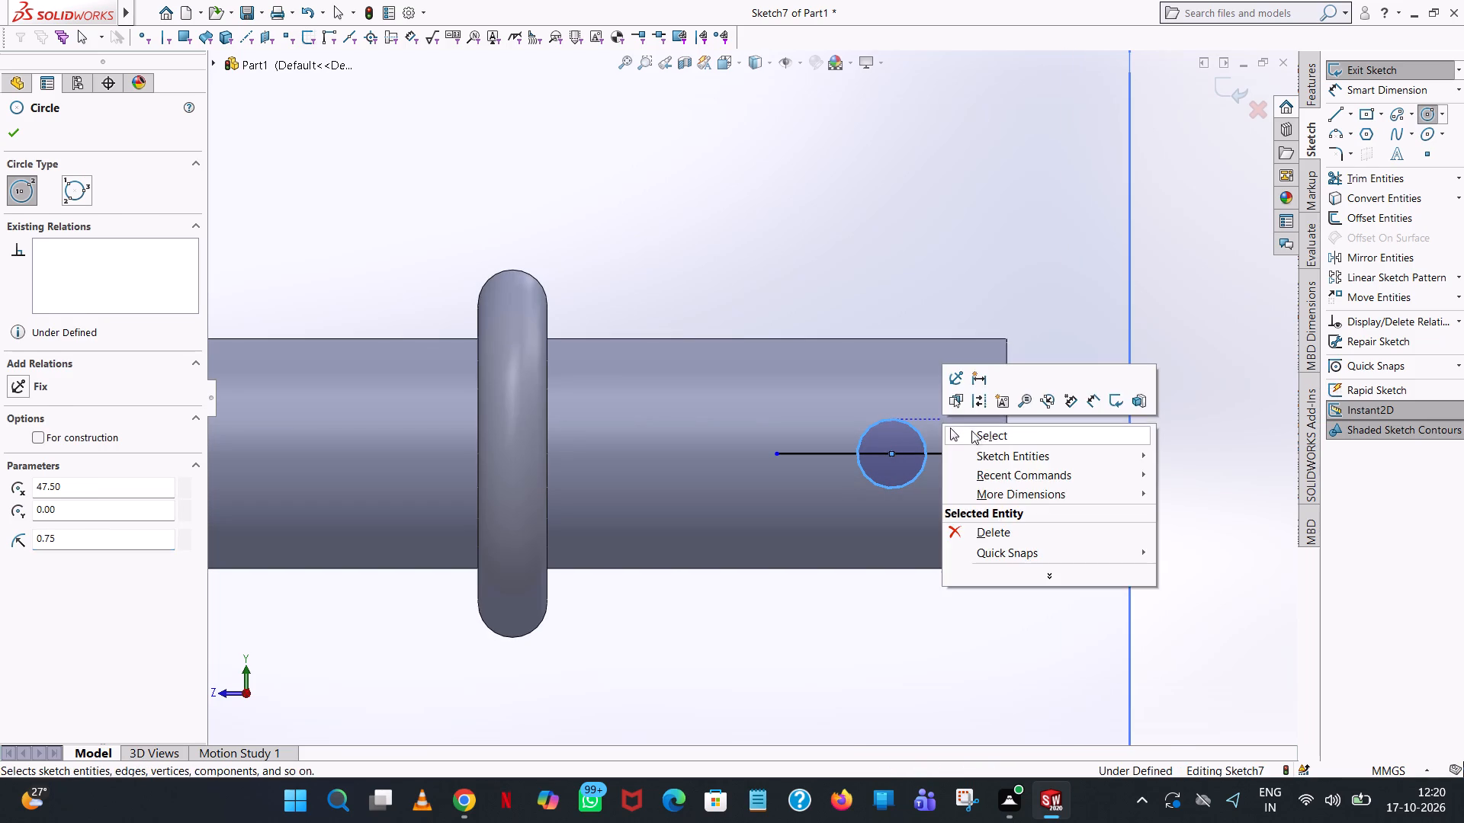
{"action": "left_click", "coordinate": [981, 436]}
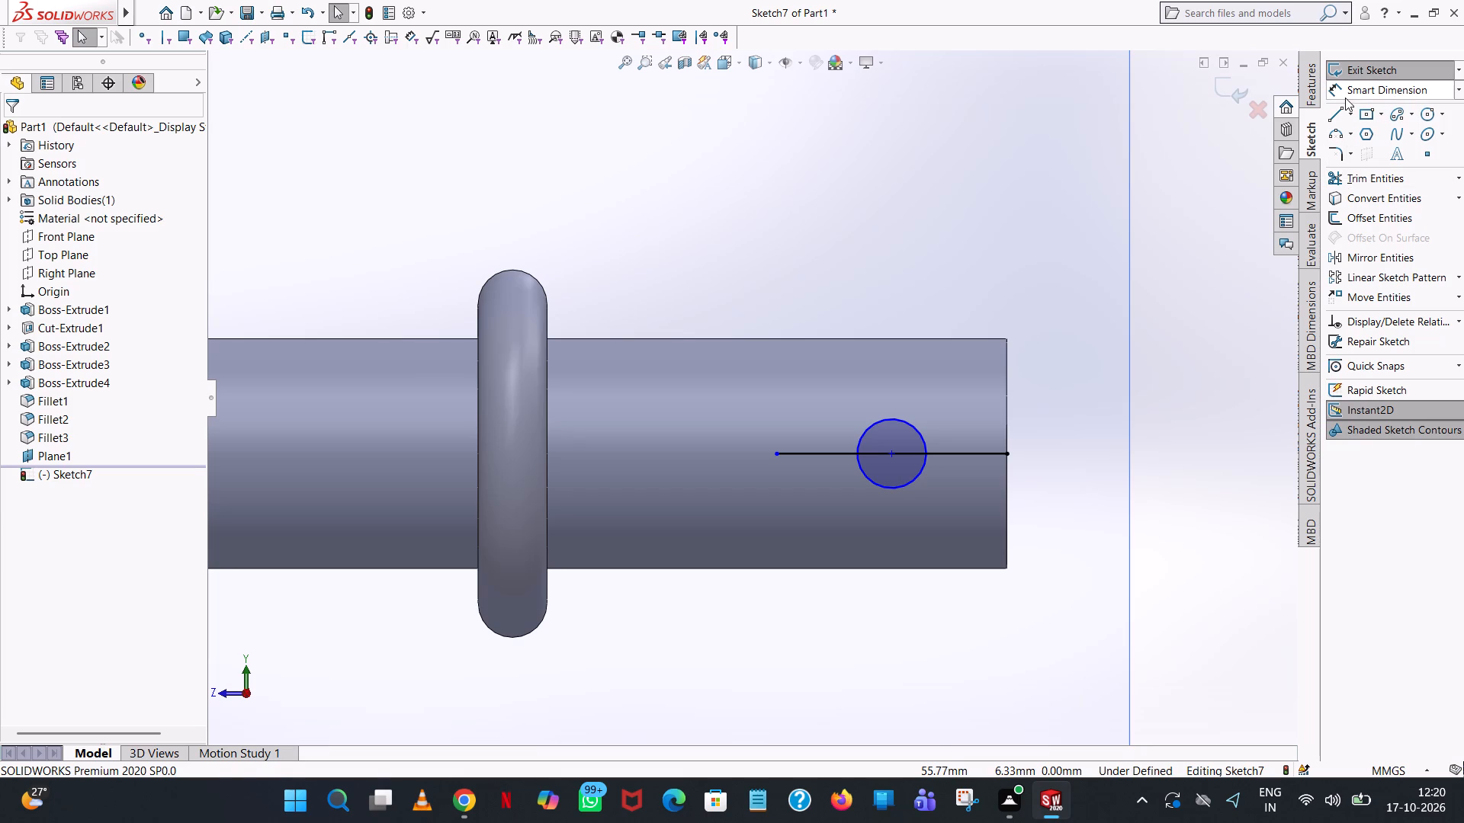
Add a linear dimension between the two endpoints of the axial line, placed above the shaft.
{"action": "left_click", "coordinate": [1348, 94]}
{"action": "left_click", "coordinate": [777, 453]}
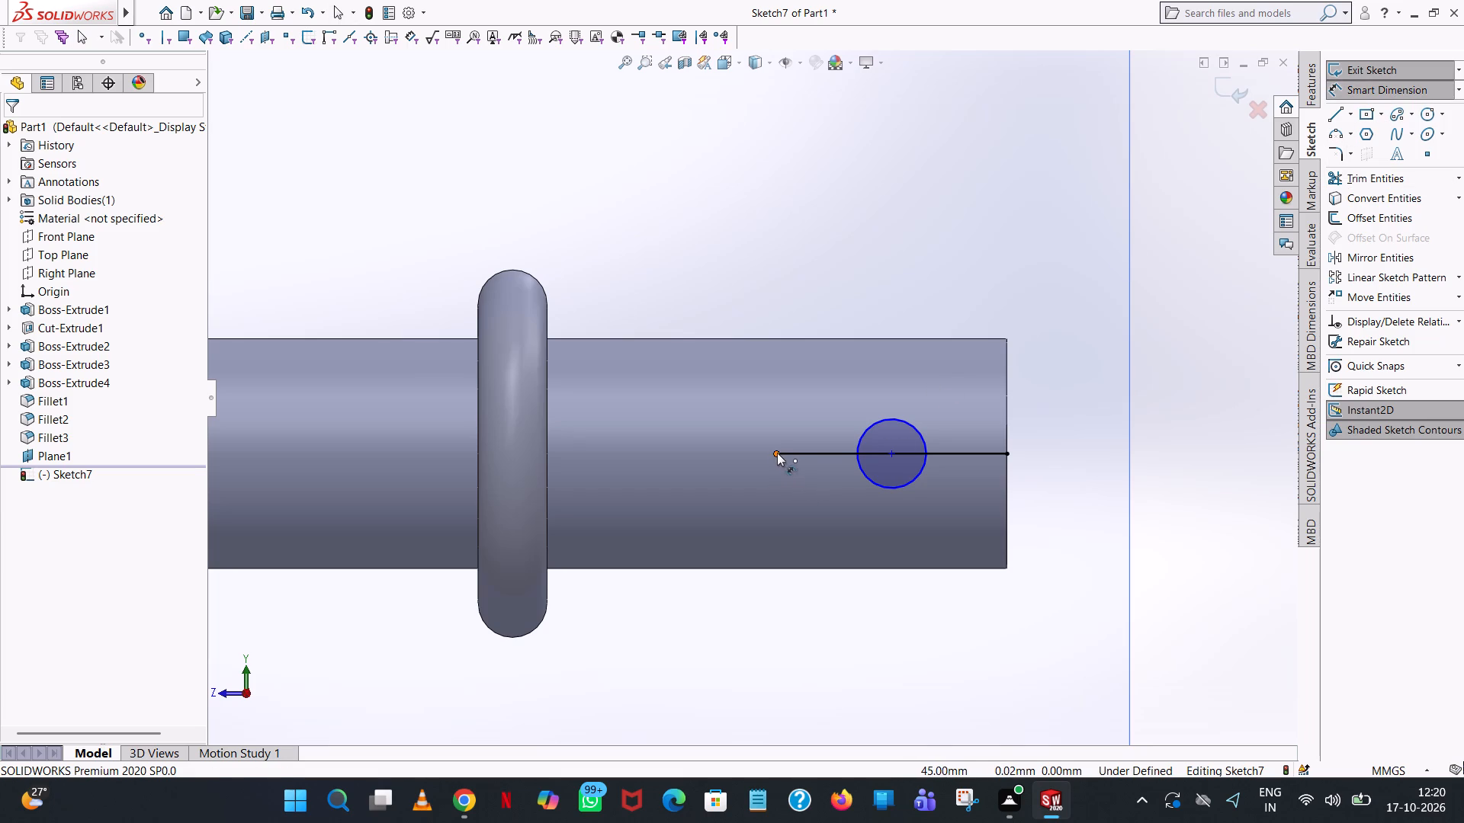
{"action": "left_click", "coordinate": [1005, 453]}
{"action": "left_click", "coordinate": [955, 193]}
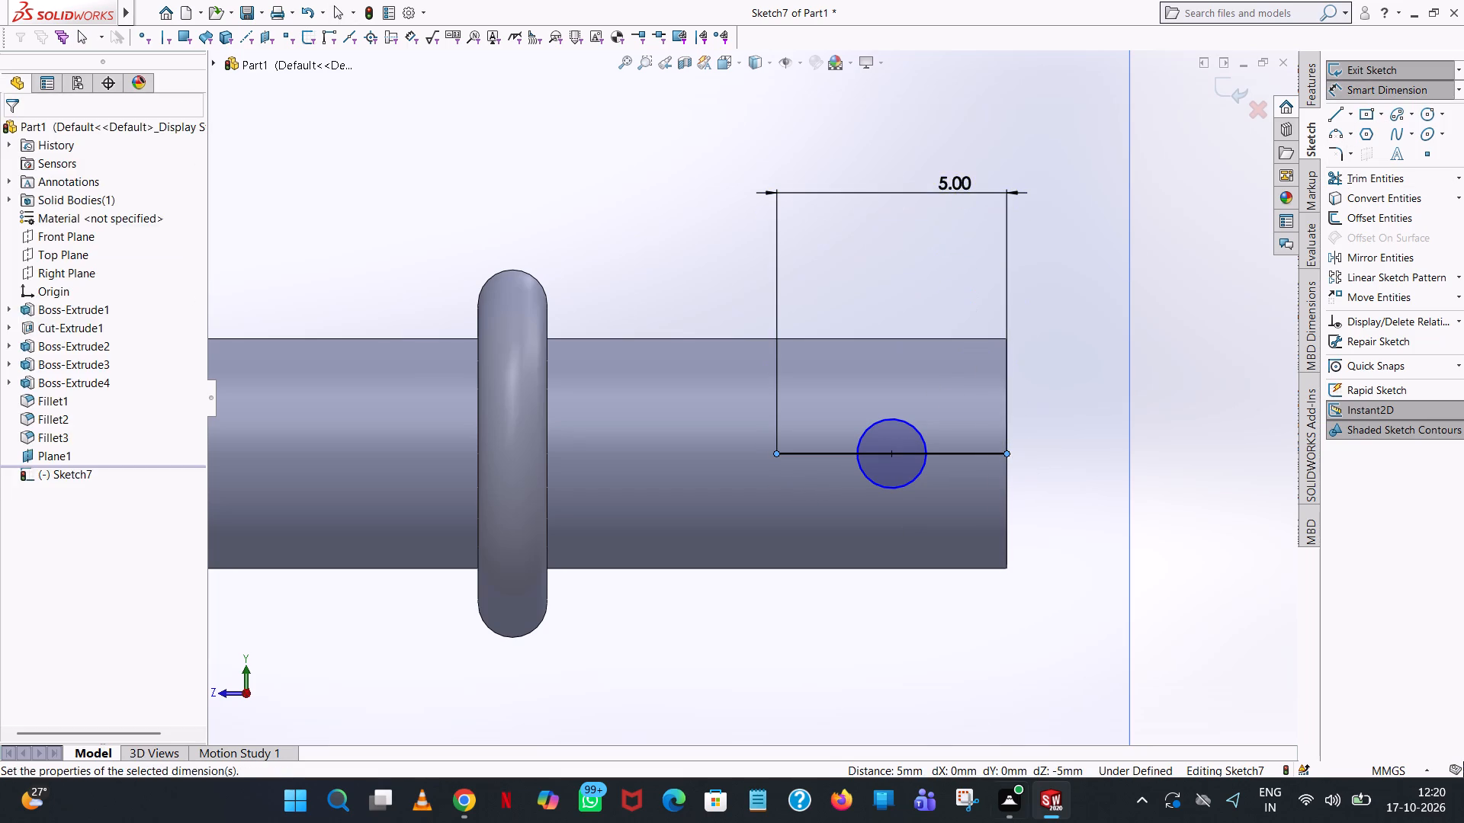
{"action": "left_click", "coordinate": [891, 175]}
{"action": "left_click", "coordinate": [1055, 136]}
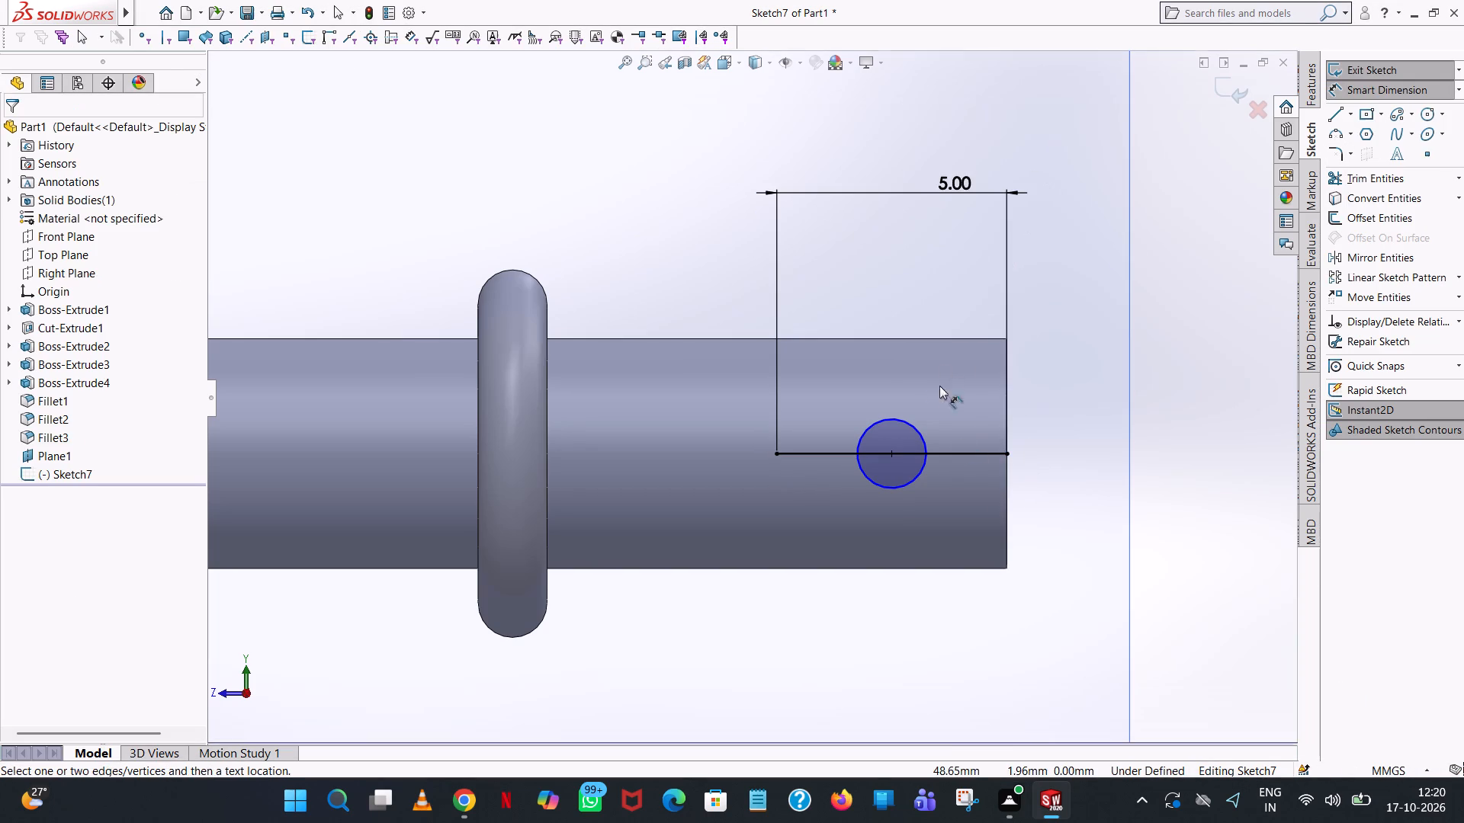
Add a diameter dimension to the circle near the shaft's free end, placed above and outside the shaft.
{"action": "left_click", "coordinate": [917, 434]}
{"action": "left_click", "coordinate": [1029, 302]}
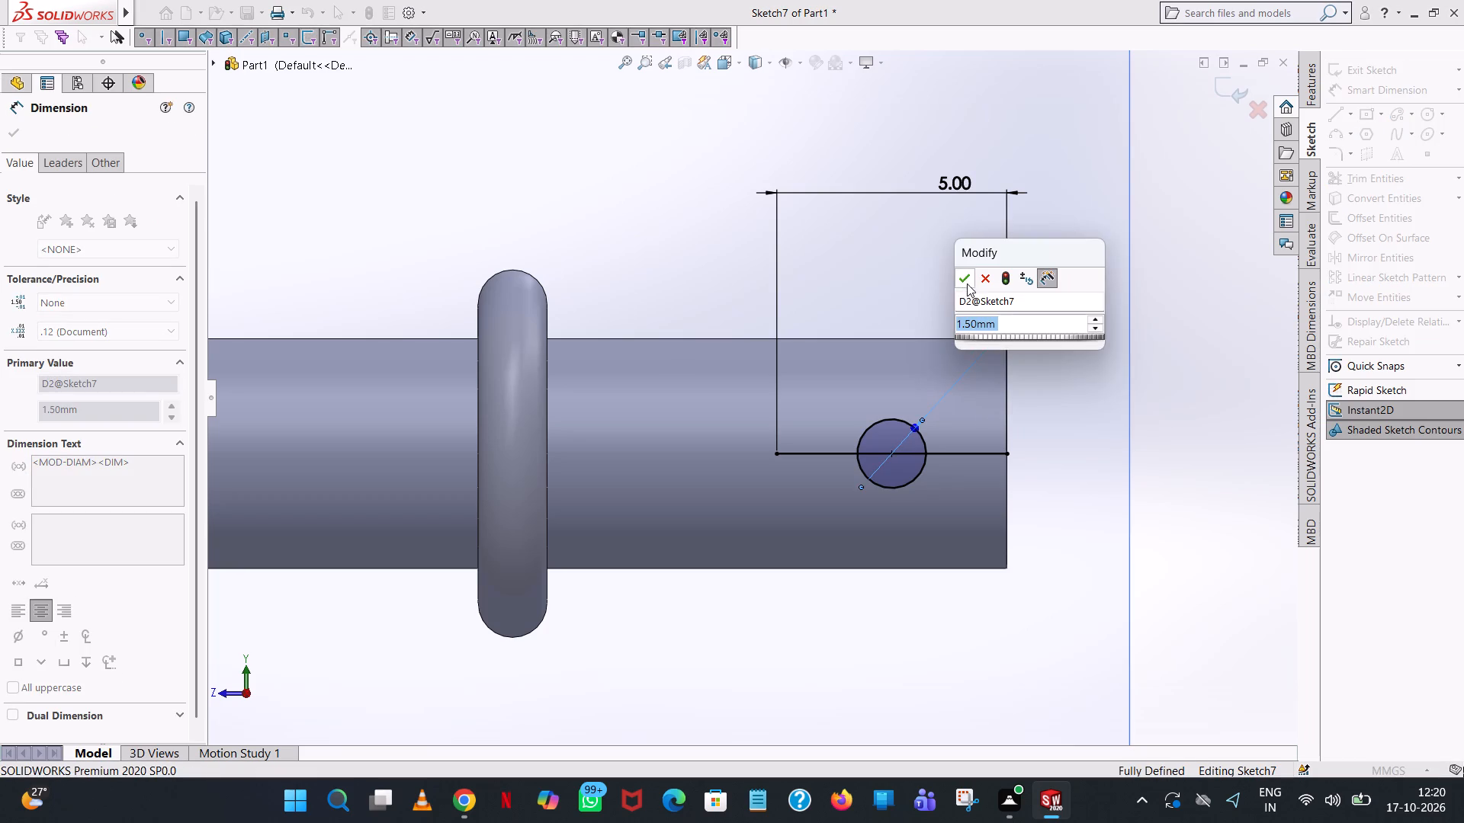
{"action": "left_click", "coordinate": [962, 278]}
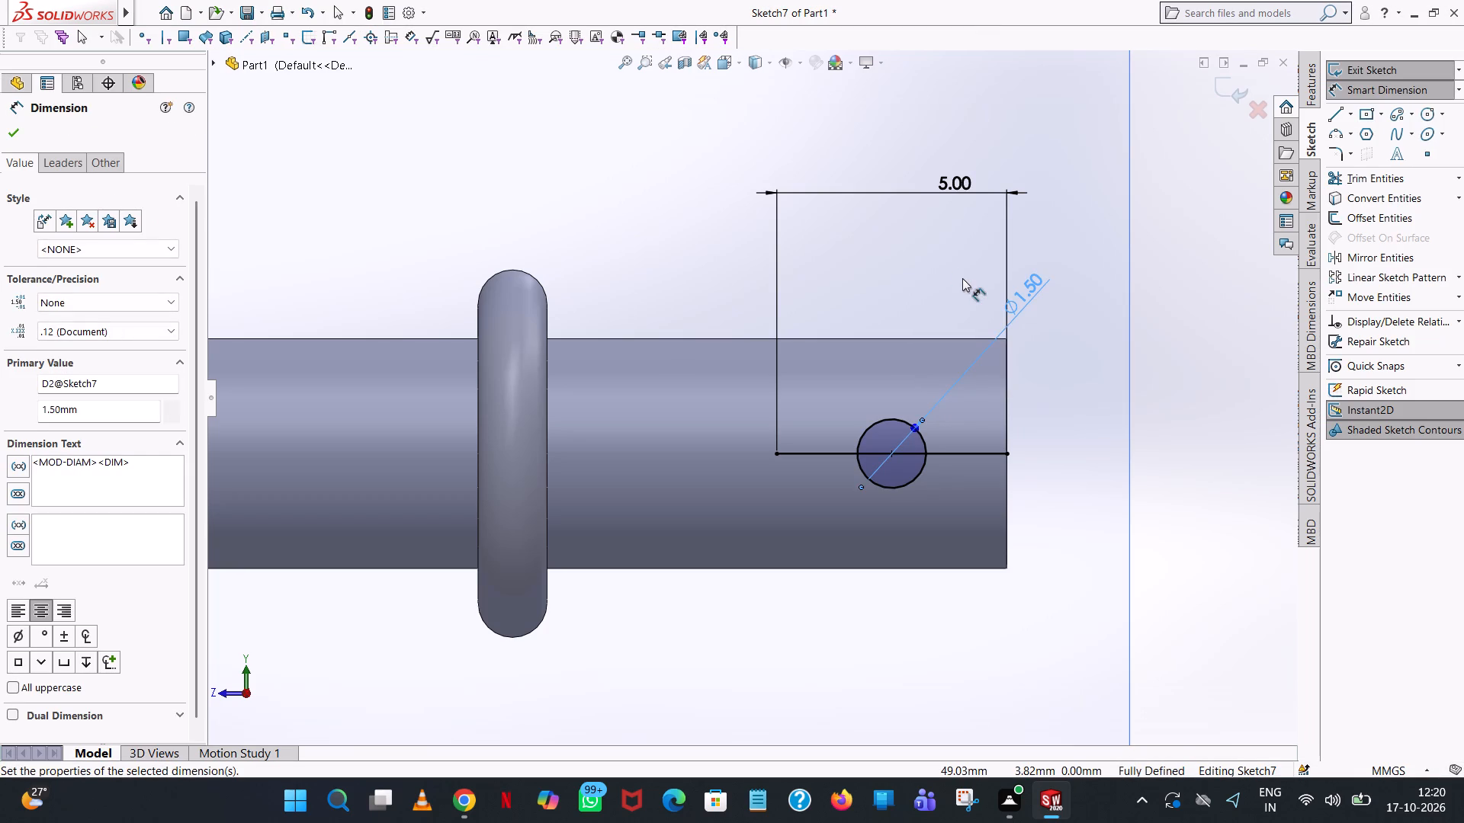
Sketch a 5 mm horizontal line along the shaft axis from the circle's centre toward the collar.
{"action": "left_click", "coordinate": [1334, 107]}
{"action": "left_click", "coordinate": [890, 456]}
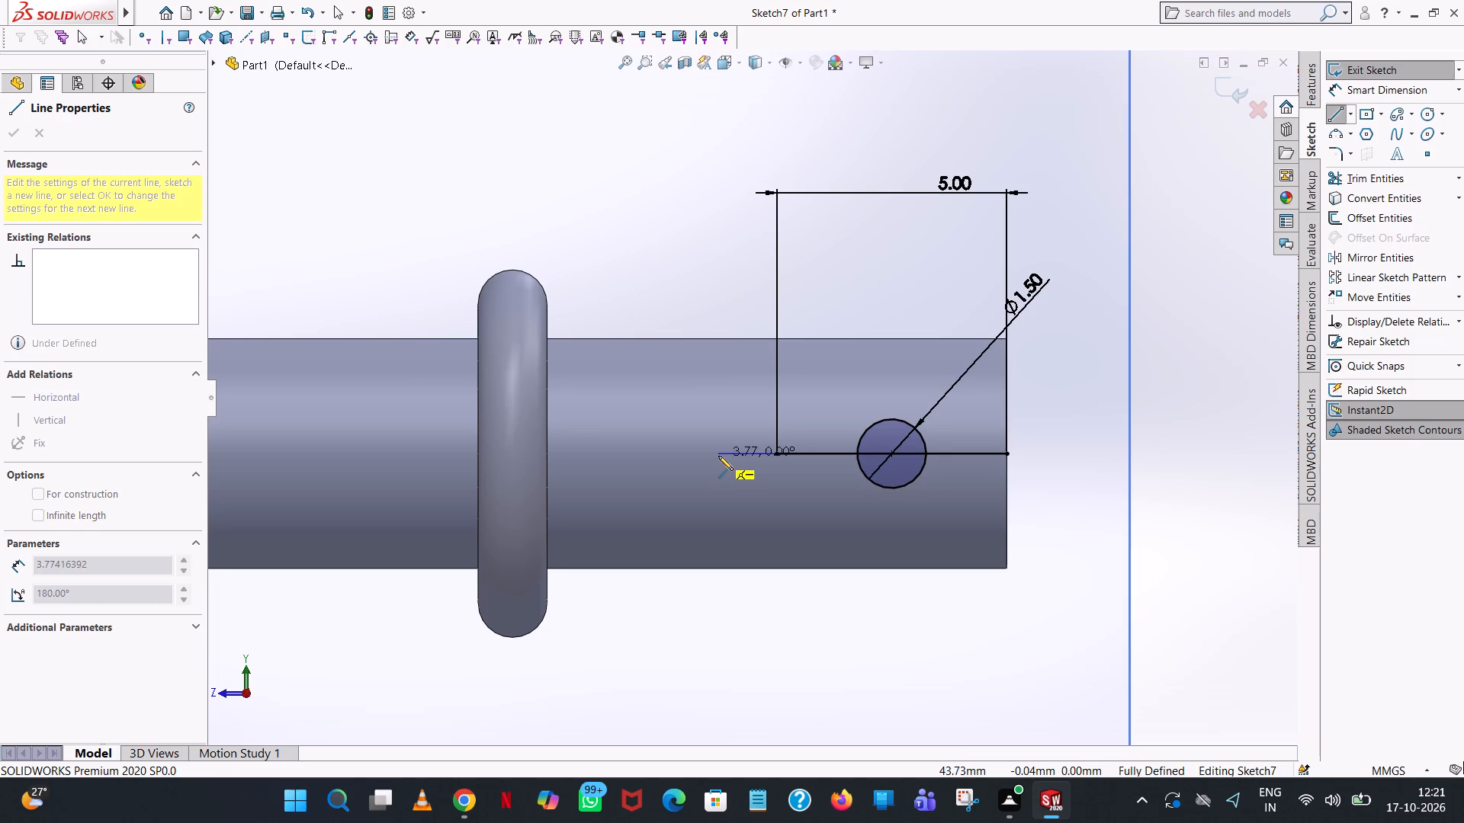
{"action": "left_click", "coordinate": [718, 456]}
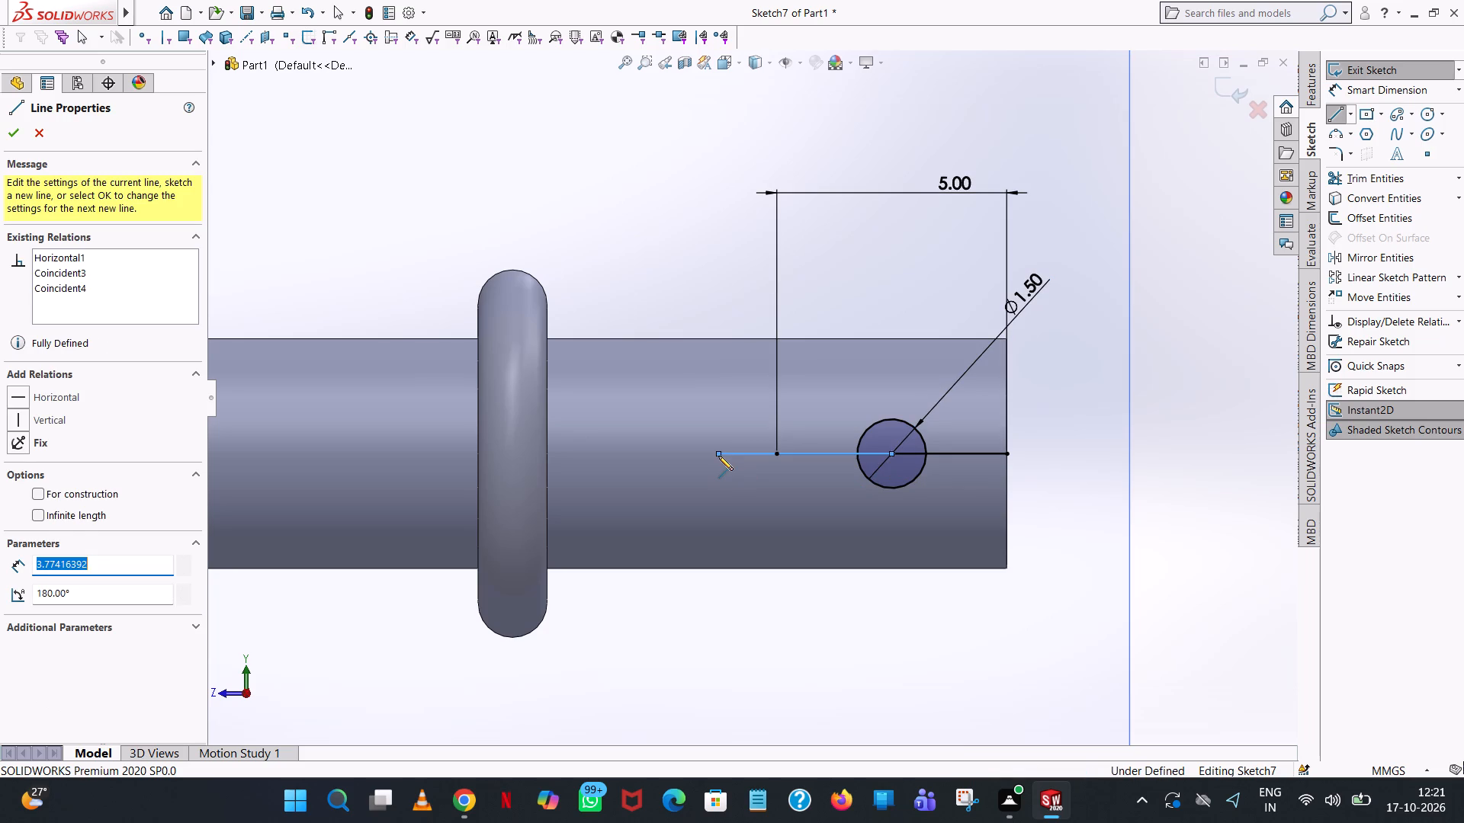
{"action": "key", "text": "5"}
{"action": "key", "text": "Return"}
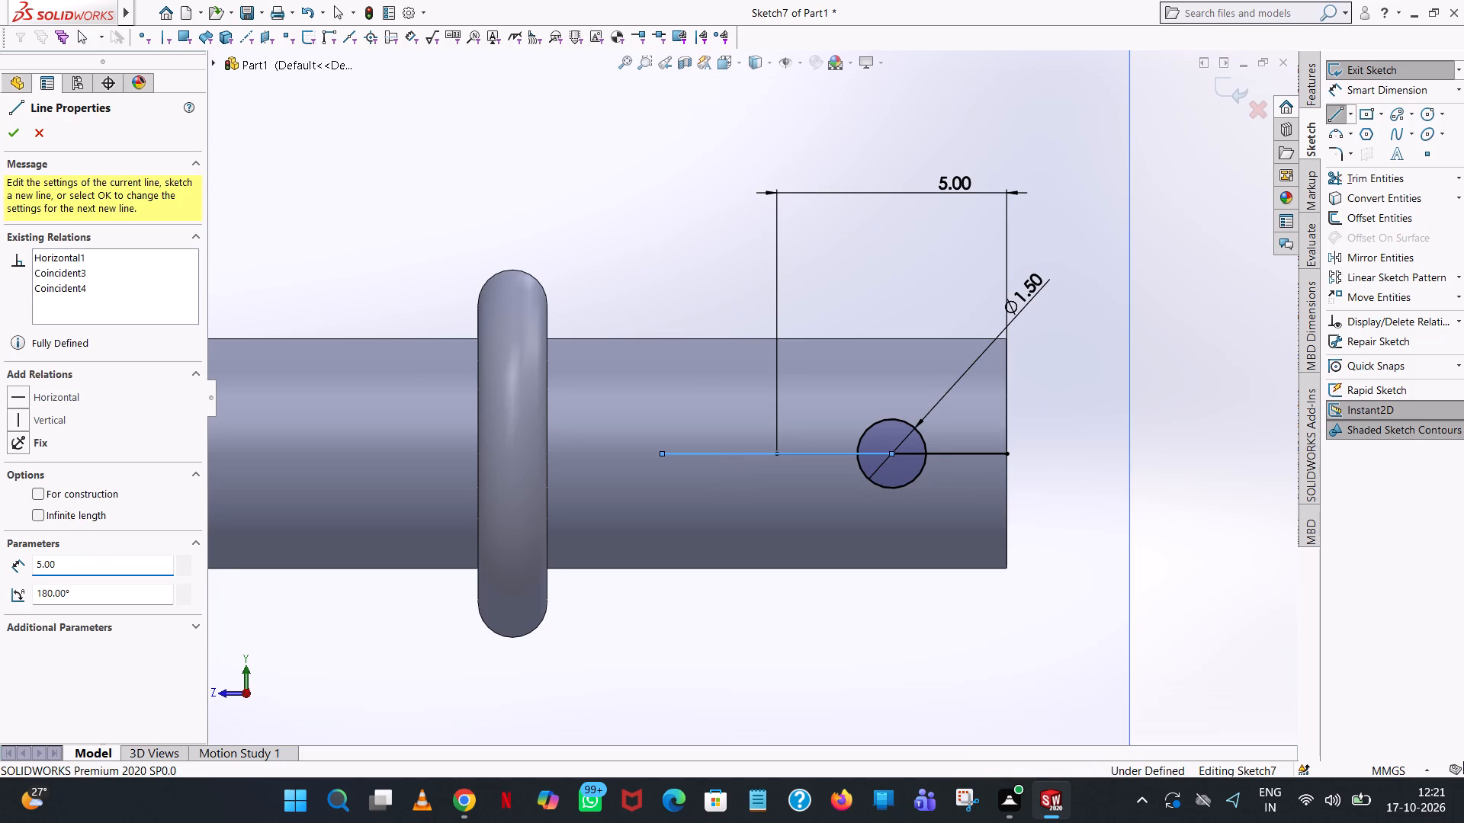
{"action": "right_click", "coordinate": [718, 456]}
{"action": "left_click", "coordinate": [767, 468]}
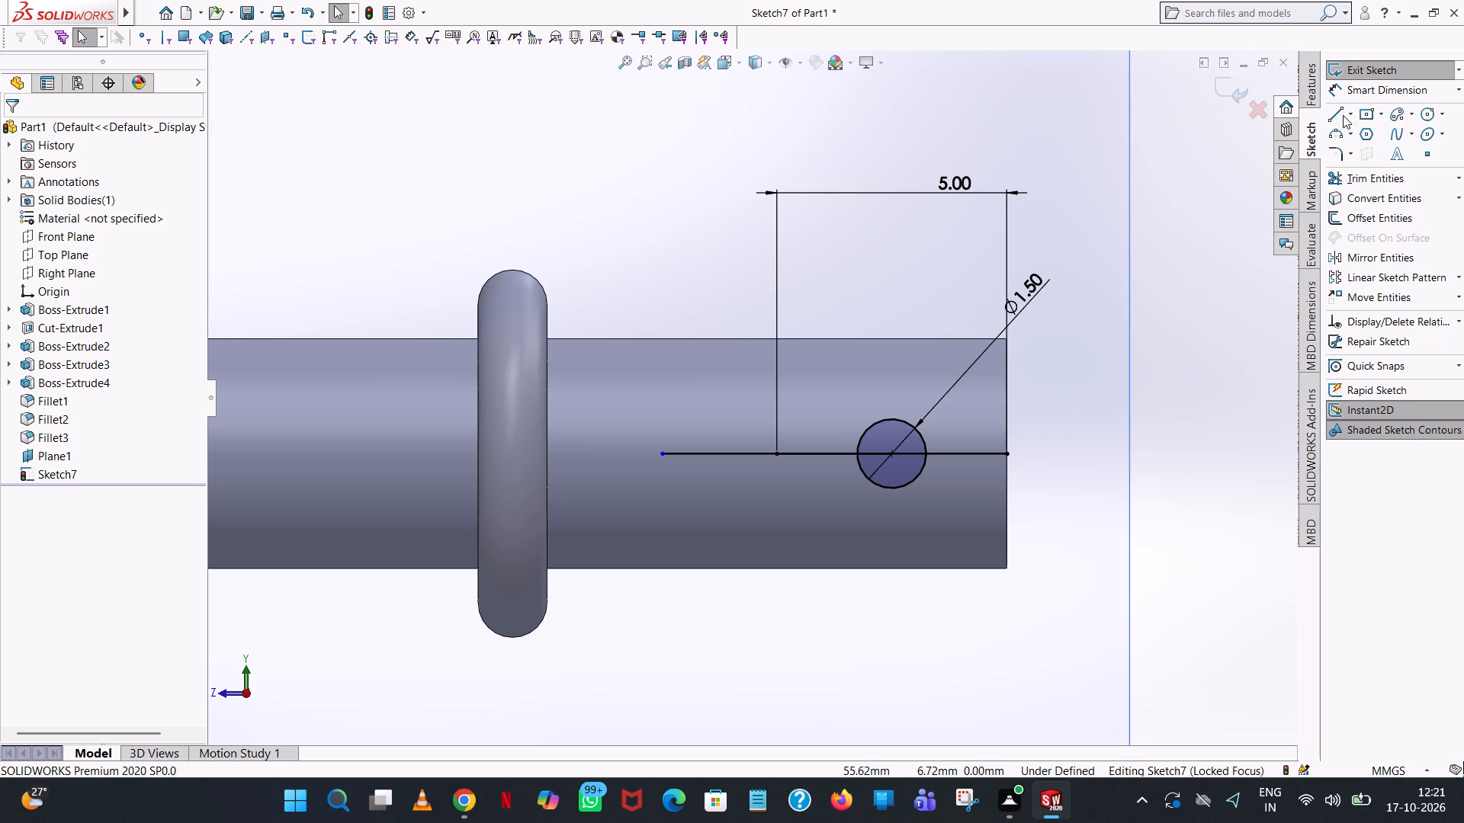
Sketch a circle of radius 0.75 mm centred on the collar-side end of the new axial line.
{"action": "left_click", "coordinate": [1423, 114]}
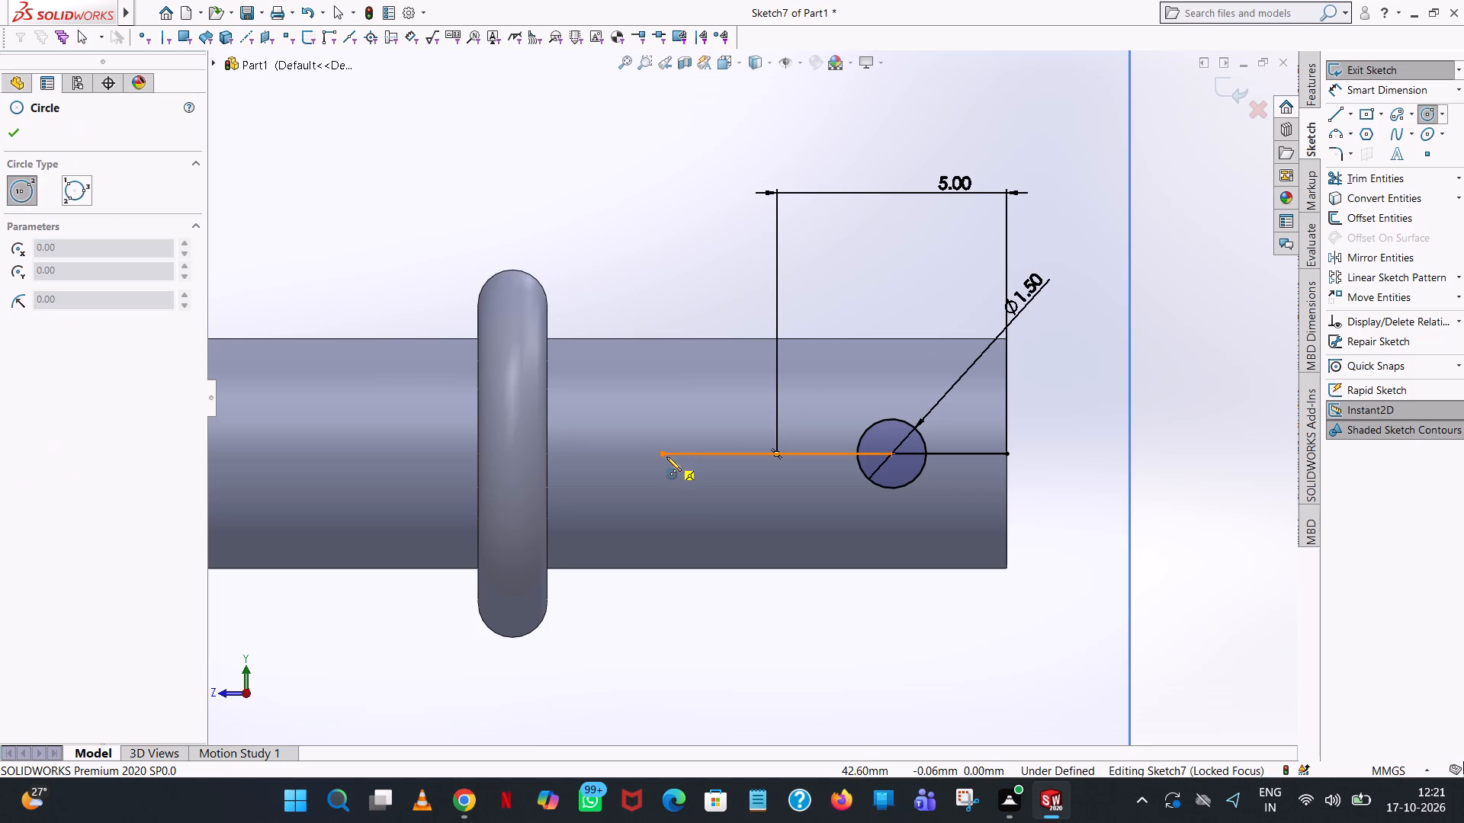
{"action": "left_click", "coordinate": [664, 456]}
{"action": "left_click", "coordinate": [667, 414]}
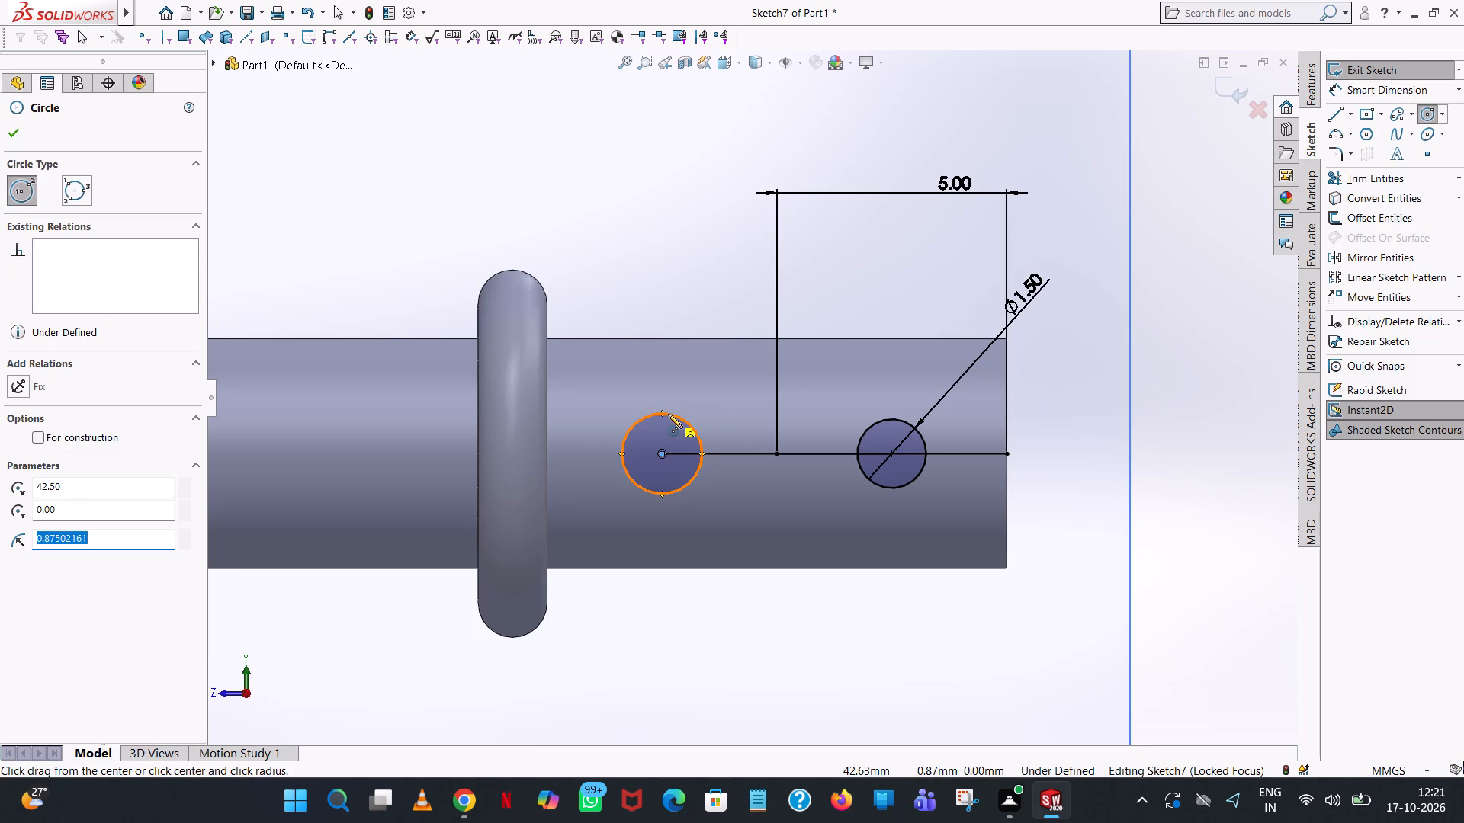
{"action": "type", "text": "0."}
{"action": "type", "text": "75"}
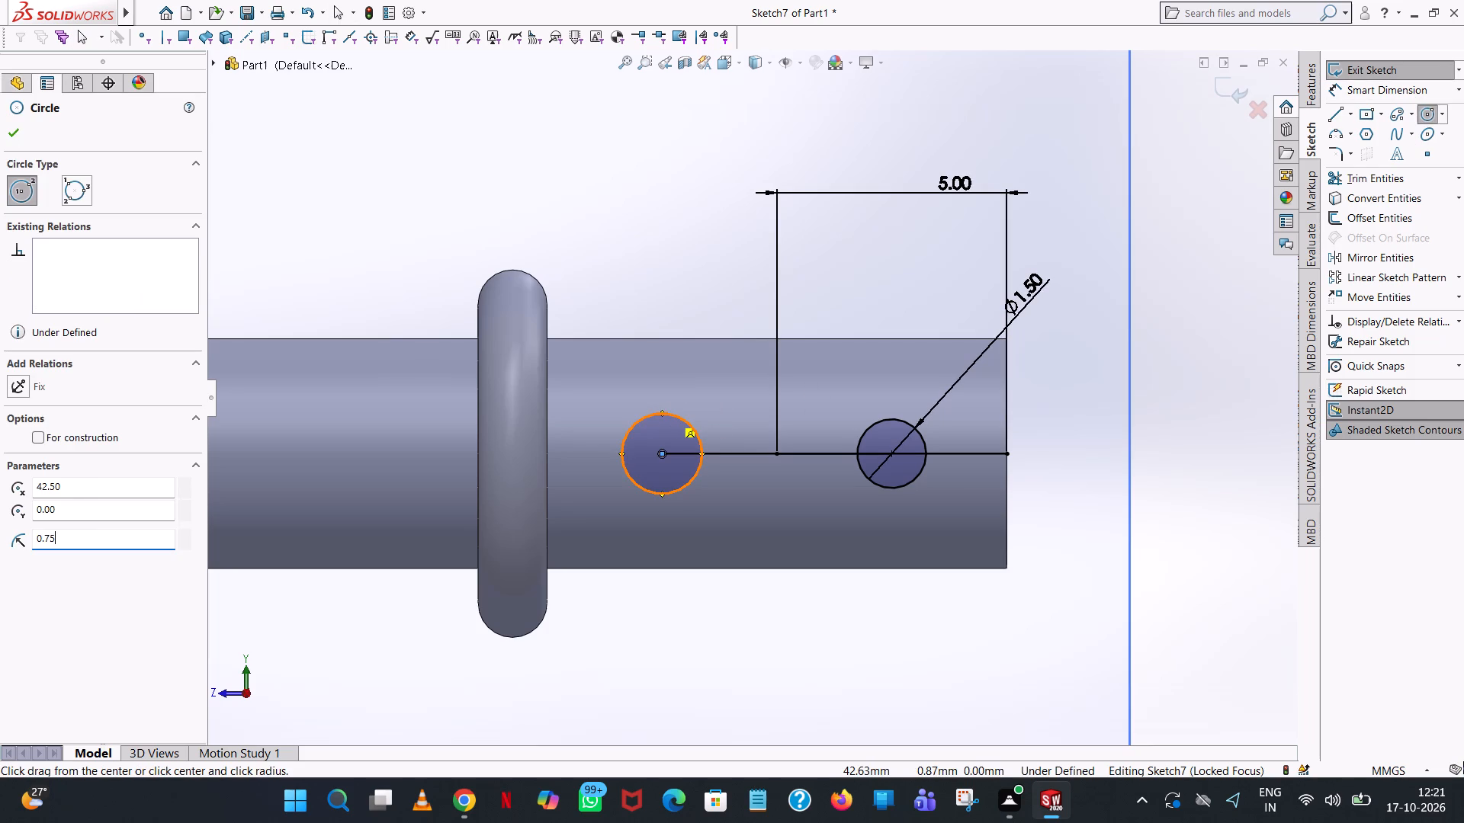
{"action": "key", "text": "Return"}
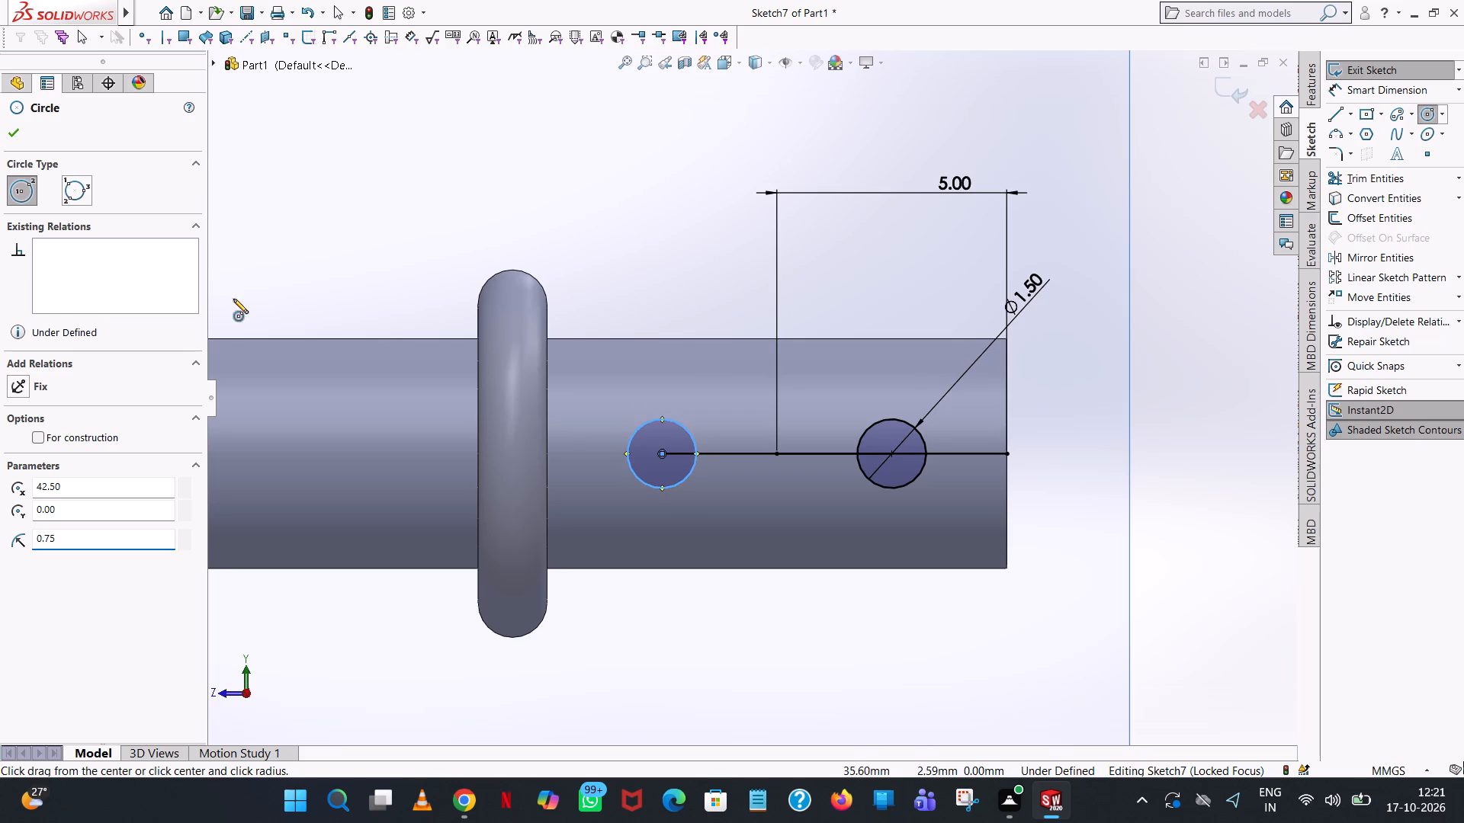
{"action": "left_click", "coordinate": [11, 129]}
{"action": "left_click", "coordinate": [524, 192]}
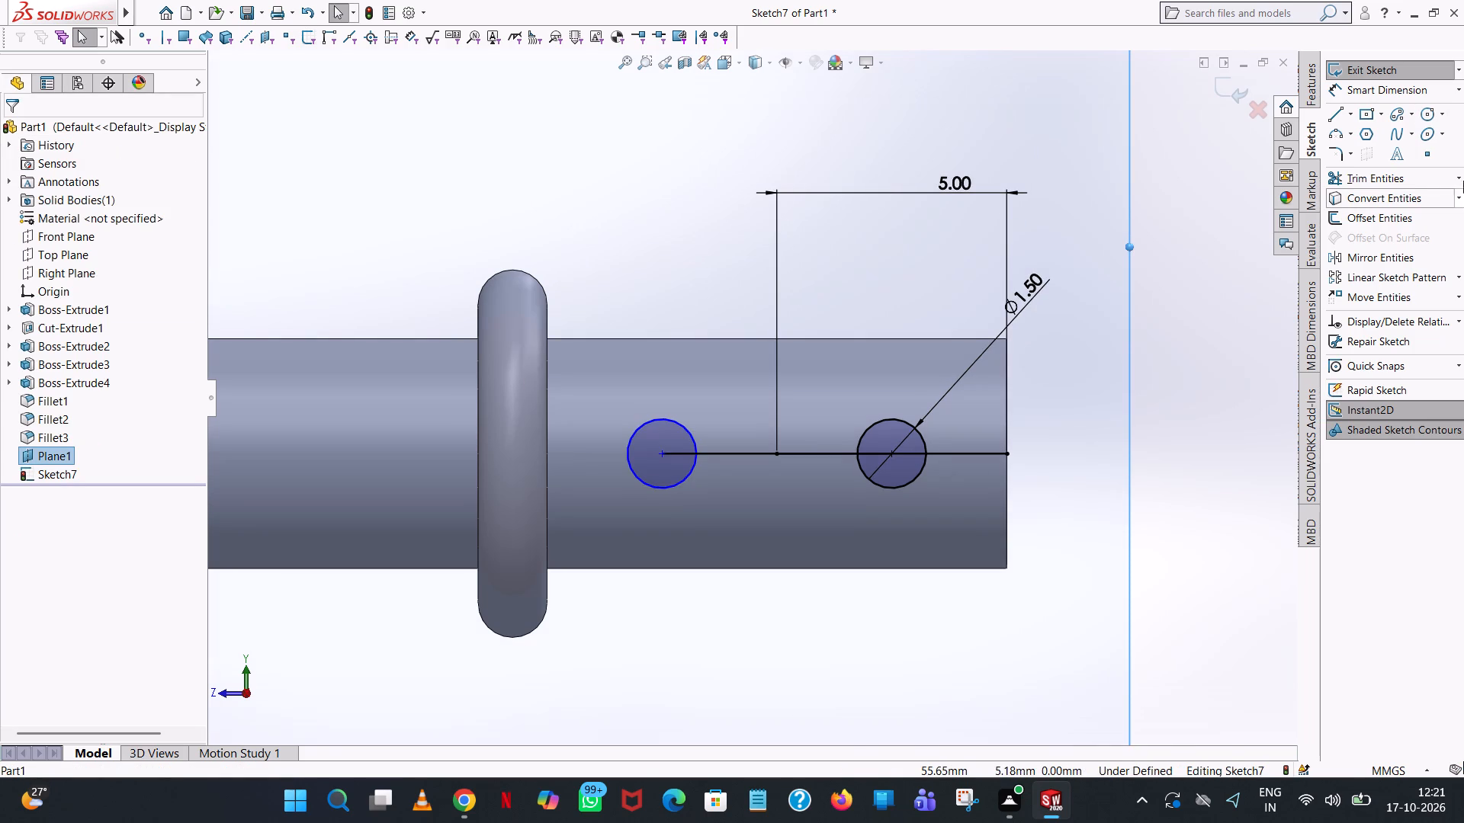
Add a diameter dimension to the circle nearer the collar, placed above the collar.
{"action": "left_click", "coordinate": [1364, 92]}
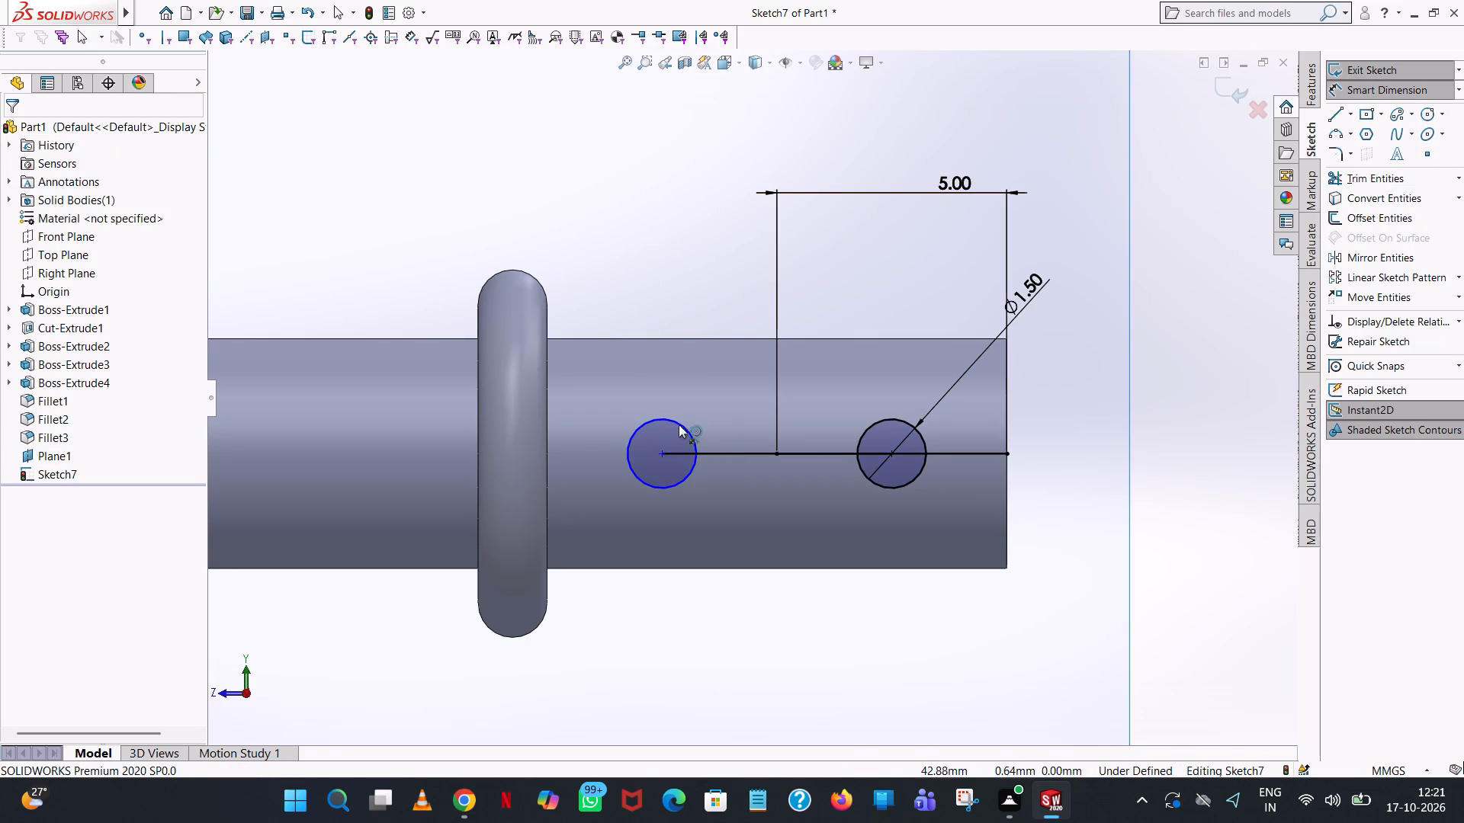
{"action": "left_click", "coordinate": [679, 424]}
{"action": "left_click", "coordinate": [547, 168]}
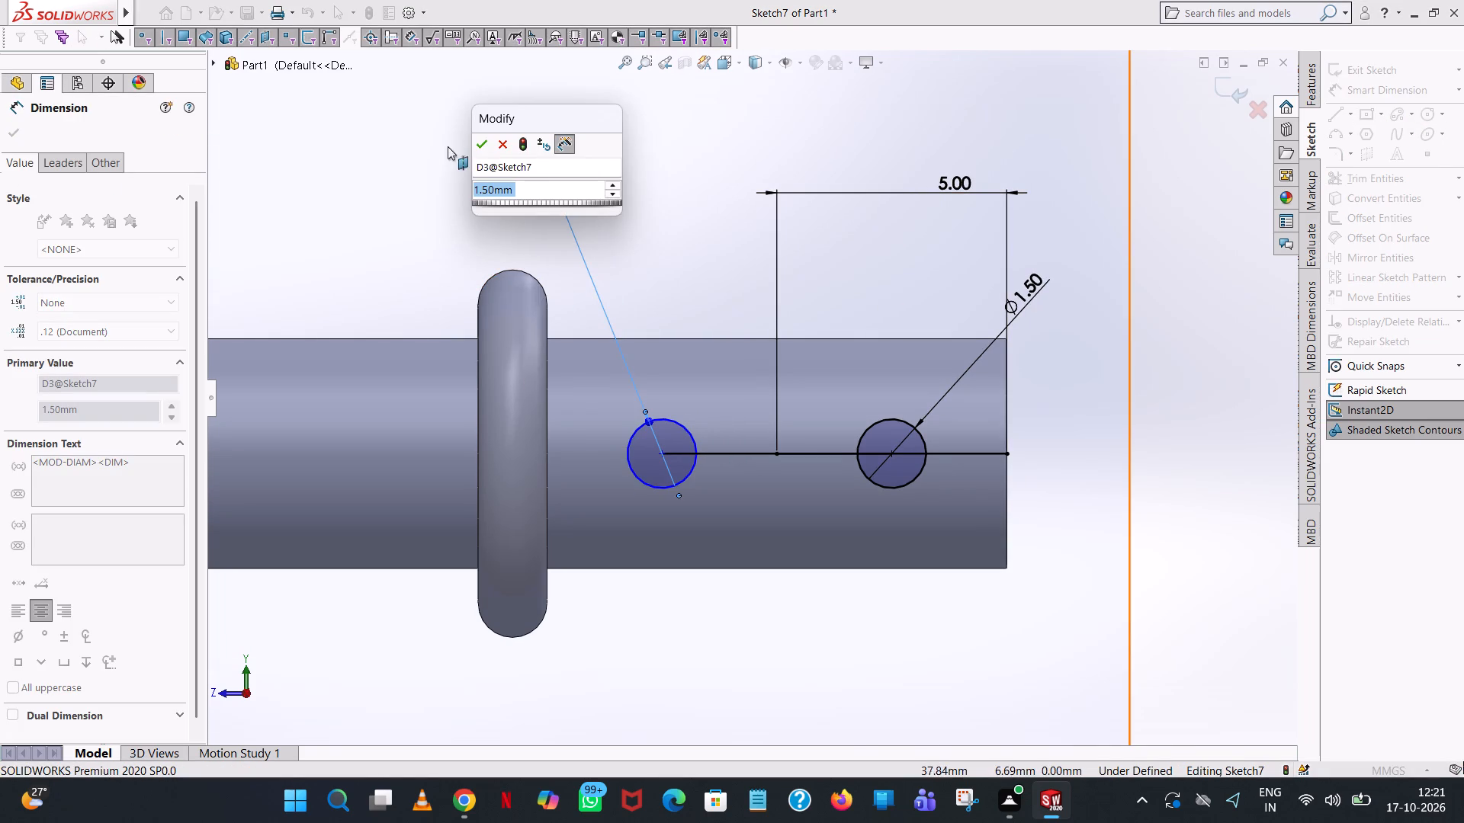
{"action": "left_click", "coordinate": [475, 138]}
{"action": "left_click", "coordinate": [618, 130]}
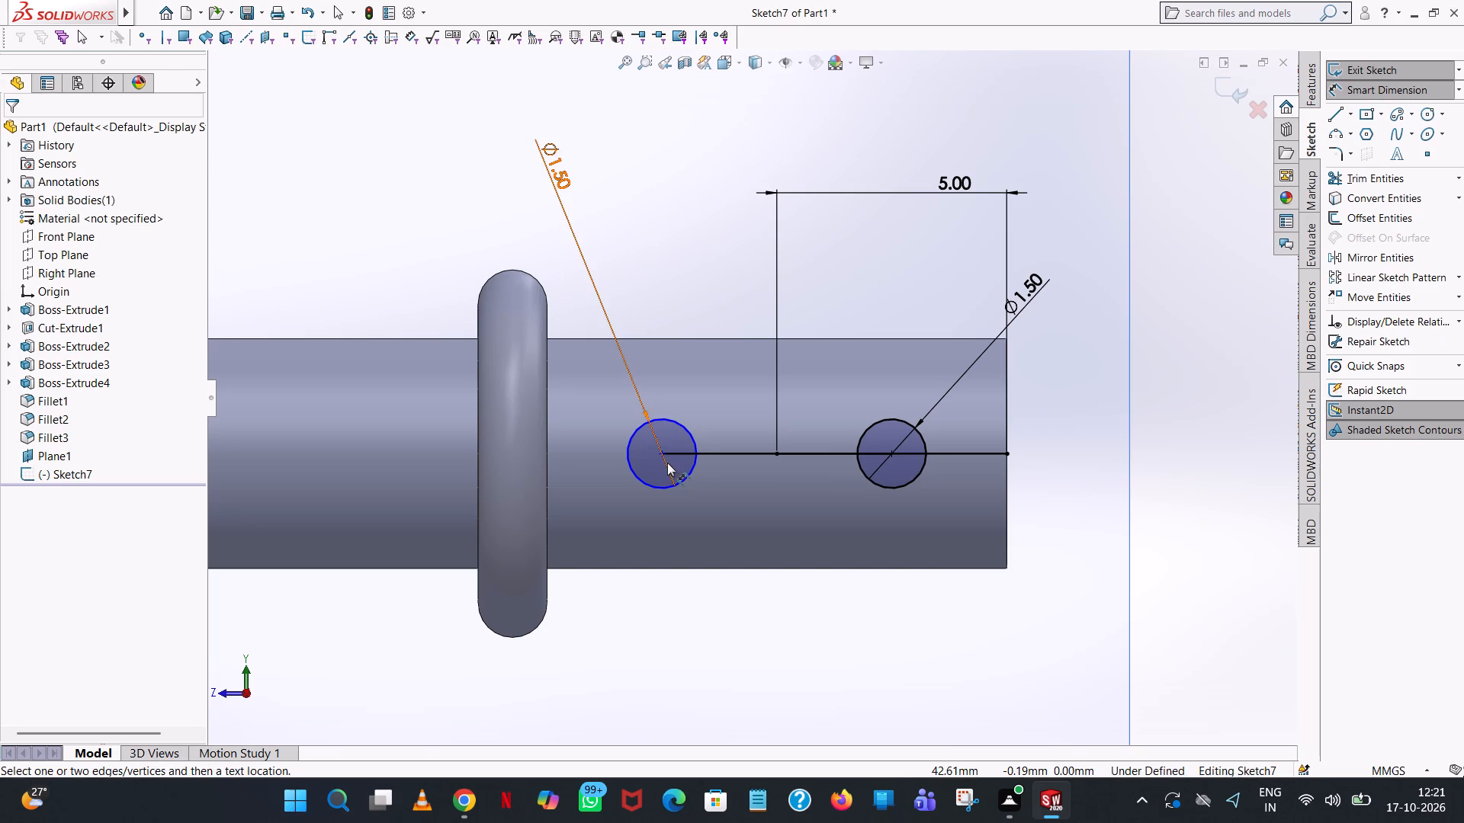
Add a horizontal dimension between the centres of the two circles, placed below the shaft.
{"action": "left_click", "coordinate": [662, 453]}
{"action": "left_click", "coordinate": [889, 453]}
{"action": "left_click", "coordinate": [845, 630]}
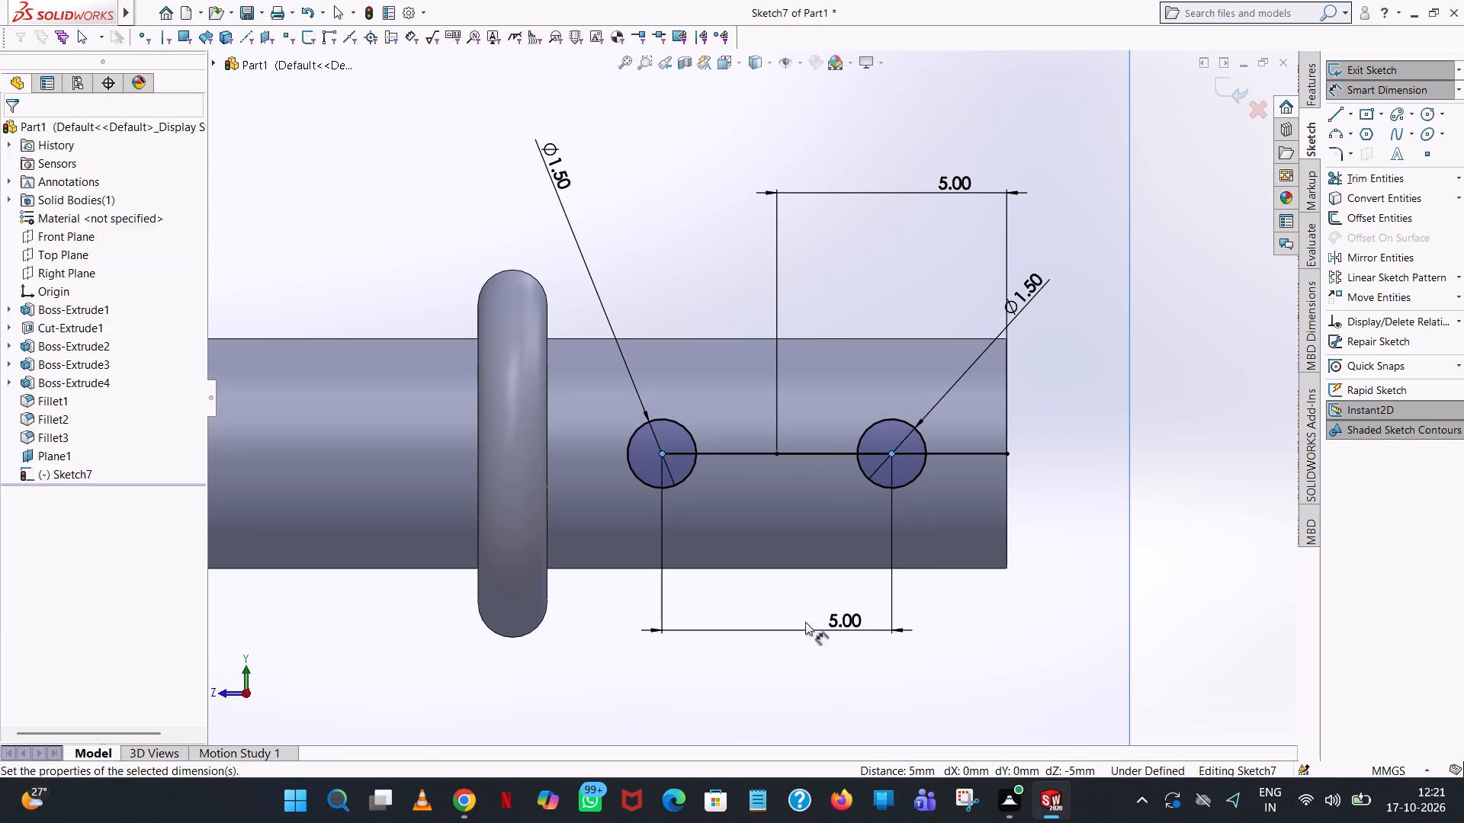
{"action": "left_click", "coordinate": [780, 612]}
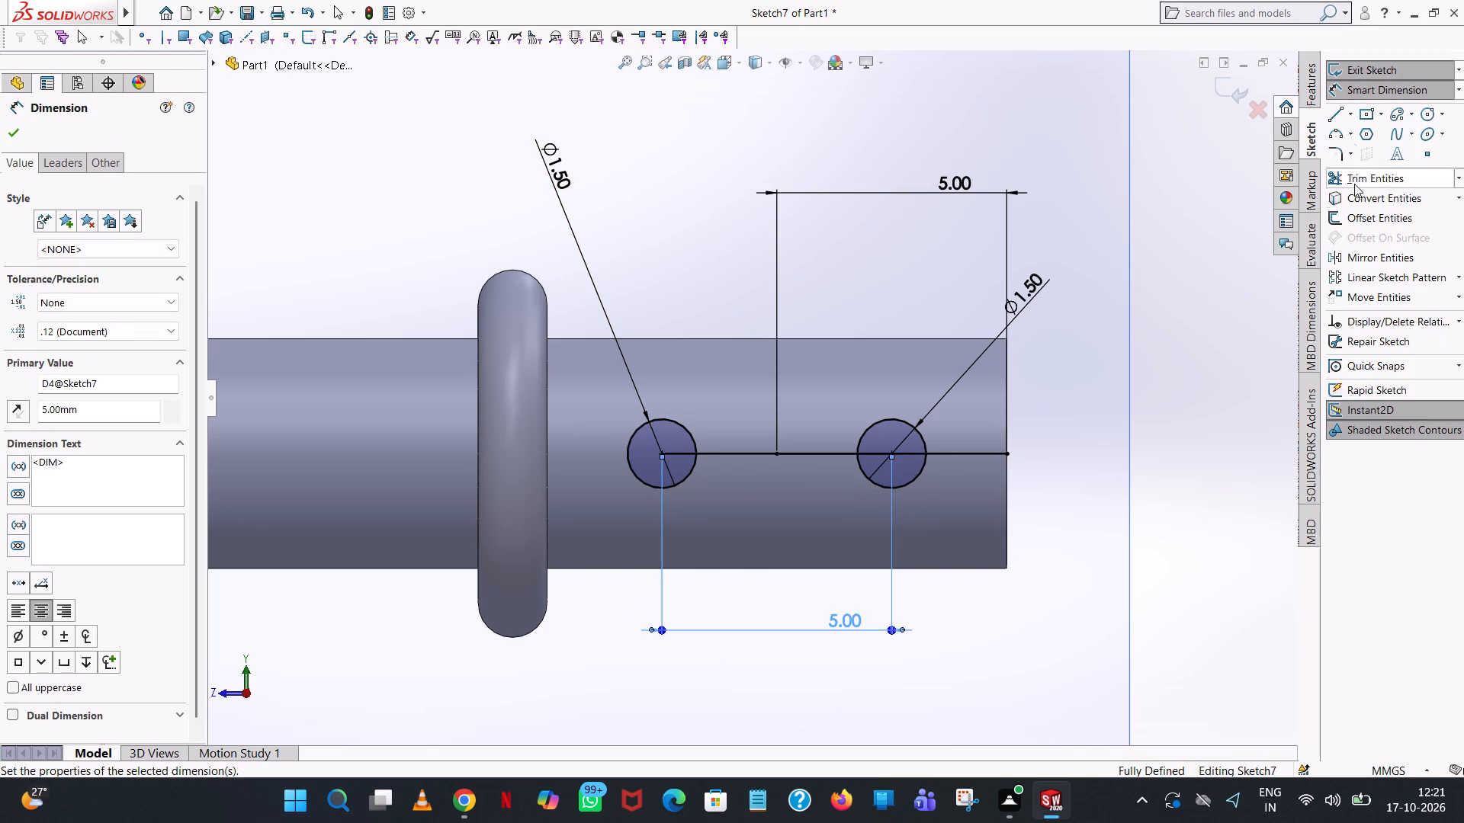
Trim away all axial line segments between, inside and beyond the two circles, accepting the loss of their relations and dimensions.
{"action": "left_click", "coordinate": [1364, 177]}
{"action": "left_click", "coordinate": [962, 453]}
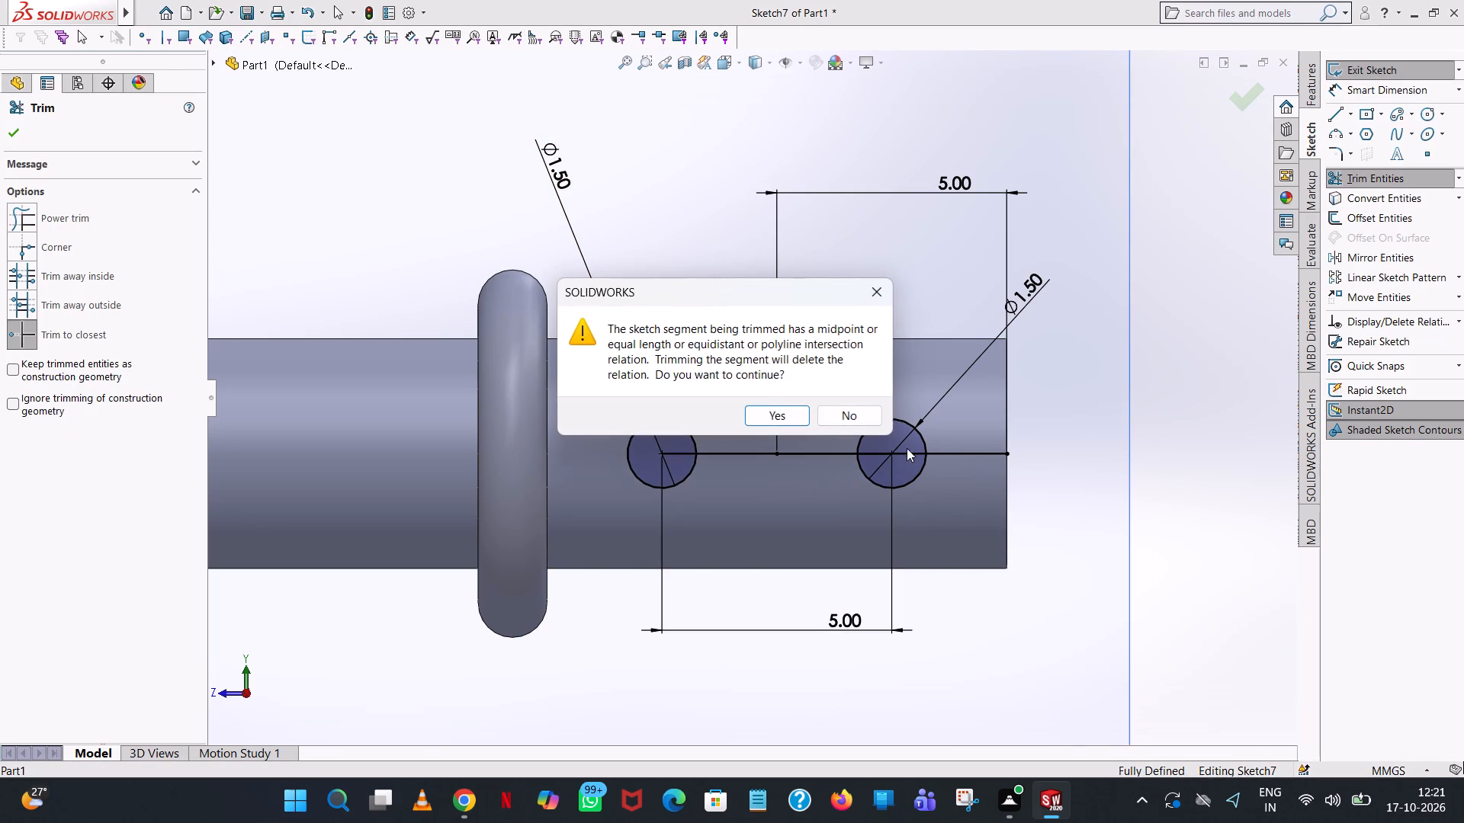
{"action": "left_click", "coordinate": [780, 412]}
{"action": "left_click", "coordinate": [779, 412]}
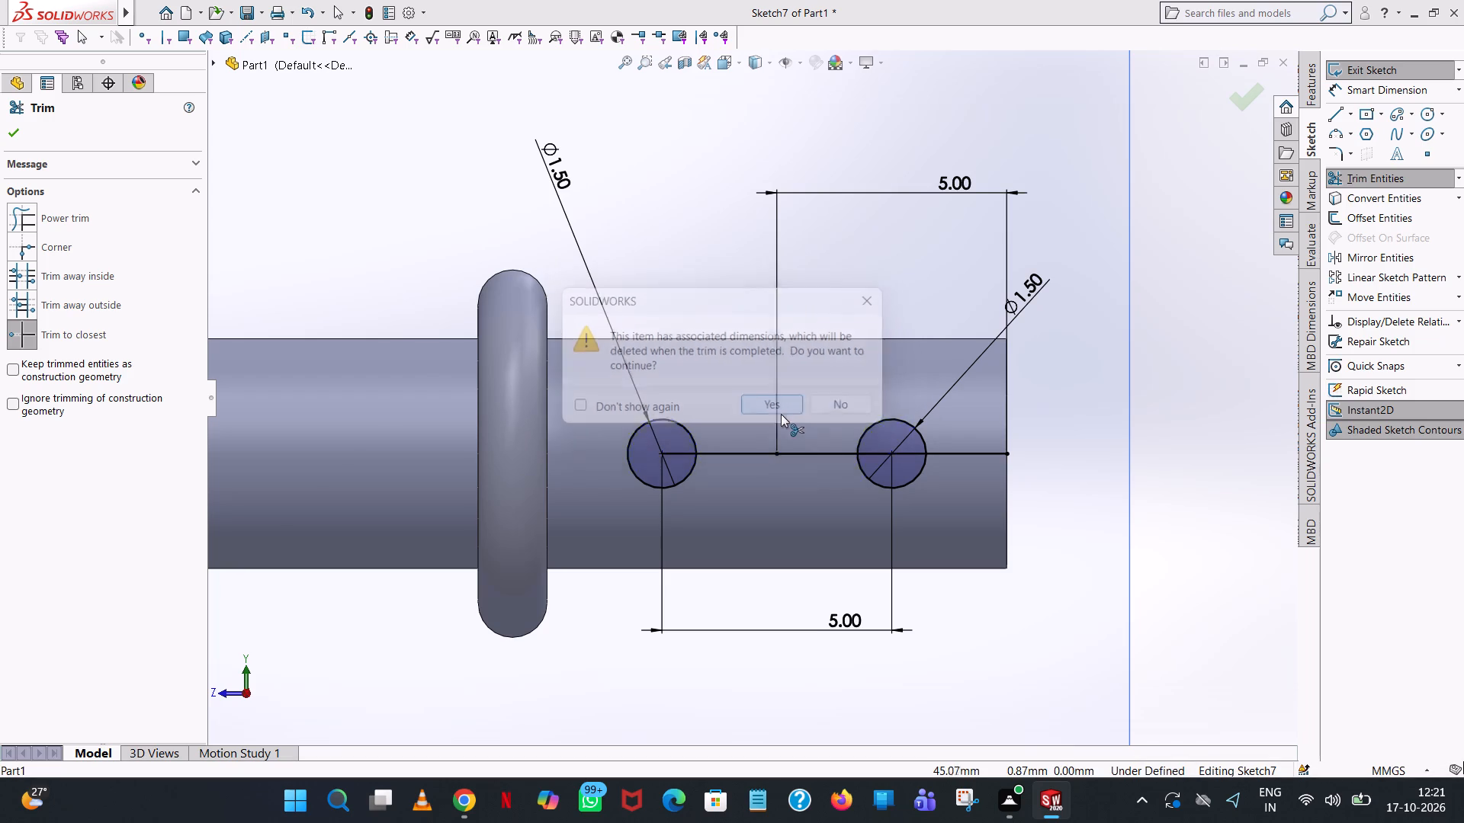
{"action": "left_click", "coordinate": [819, 457]}
{"action": "left_click", "coordinate": [871, 451]}
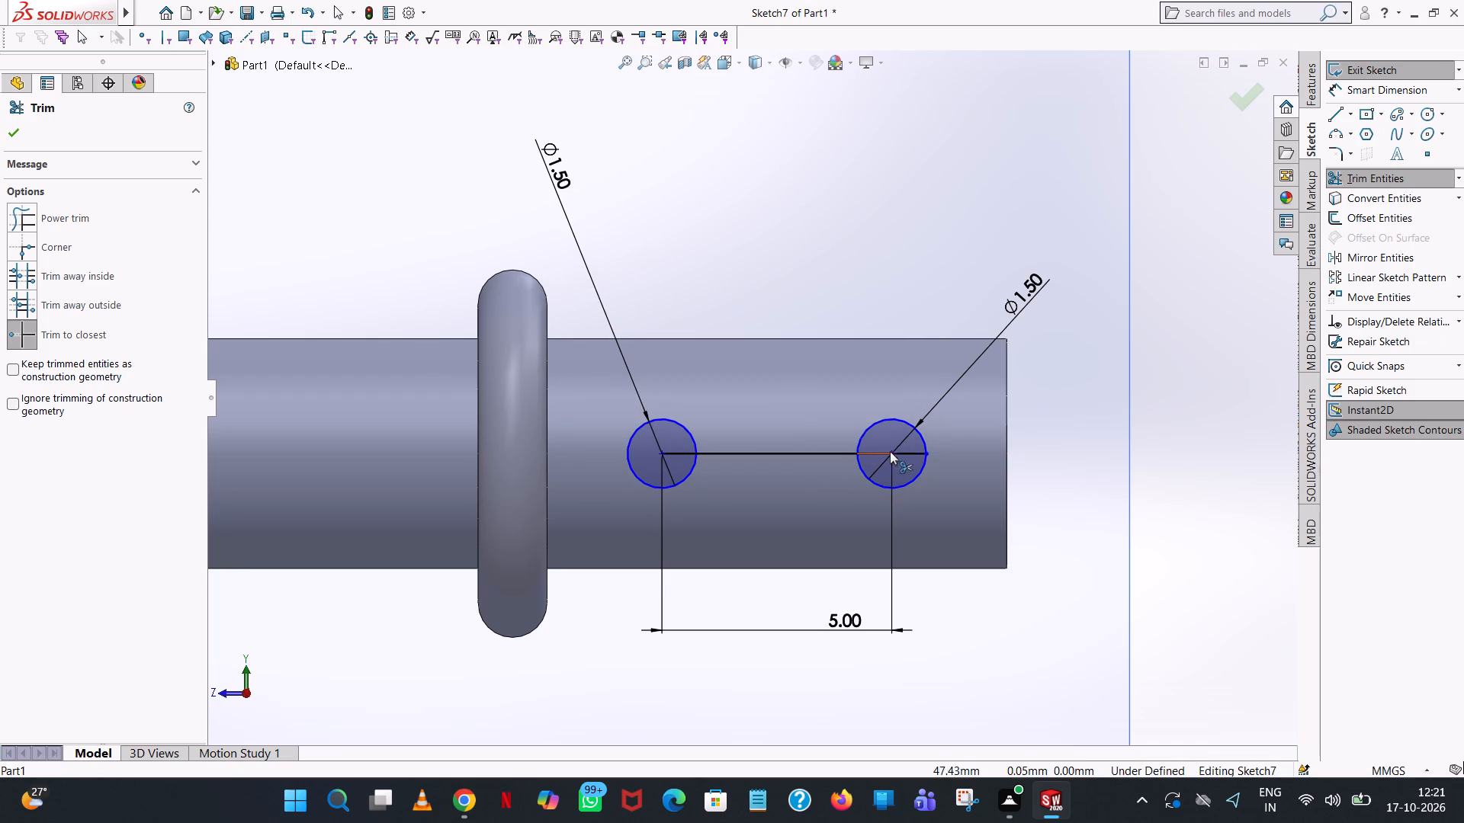
{"action": "left_click", "coordinate": [905, 451]}
{"action": "left_click", "coordinate": [884, 454]}
{"action": "left_click", "coordinate": [833, 454]}
{"action": "left_click", "coordinate": [680, 453]}
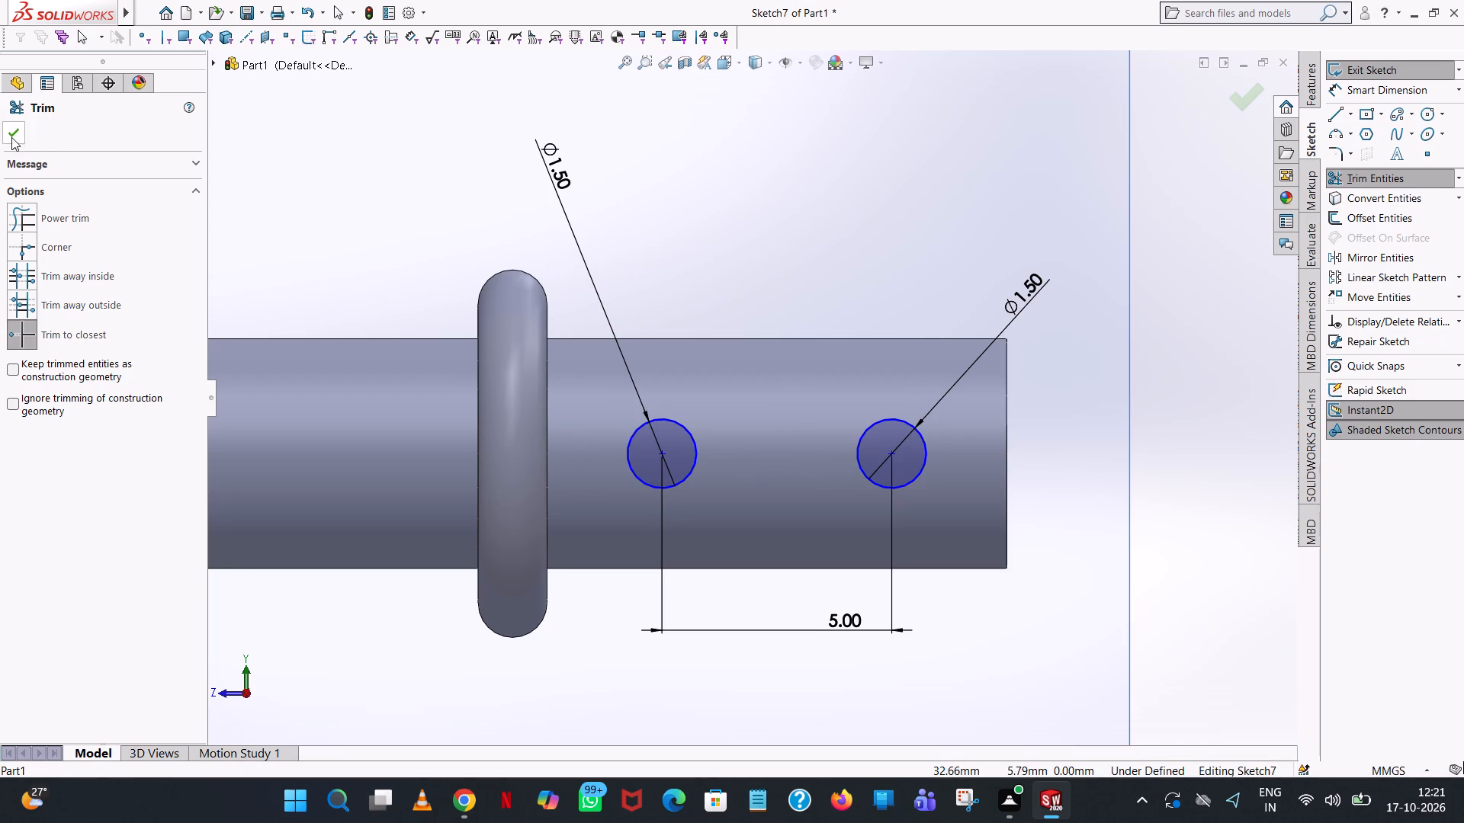
{"action": "left_click", "coordinate": [11, 137]}
{"action": "left_click", "coordinate": [633, 179]}
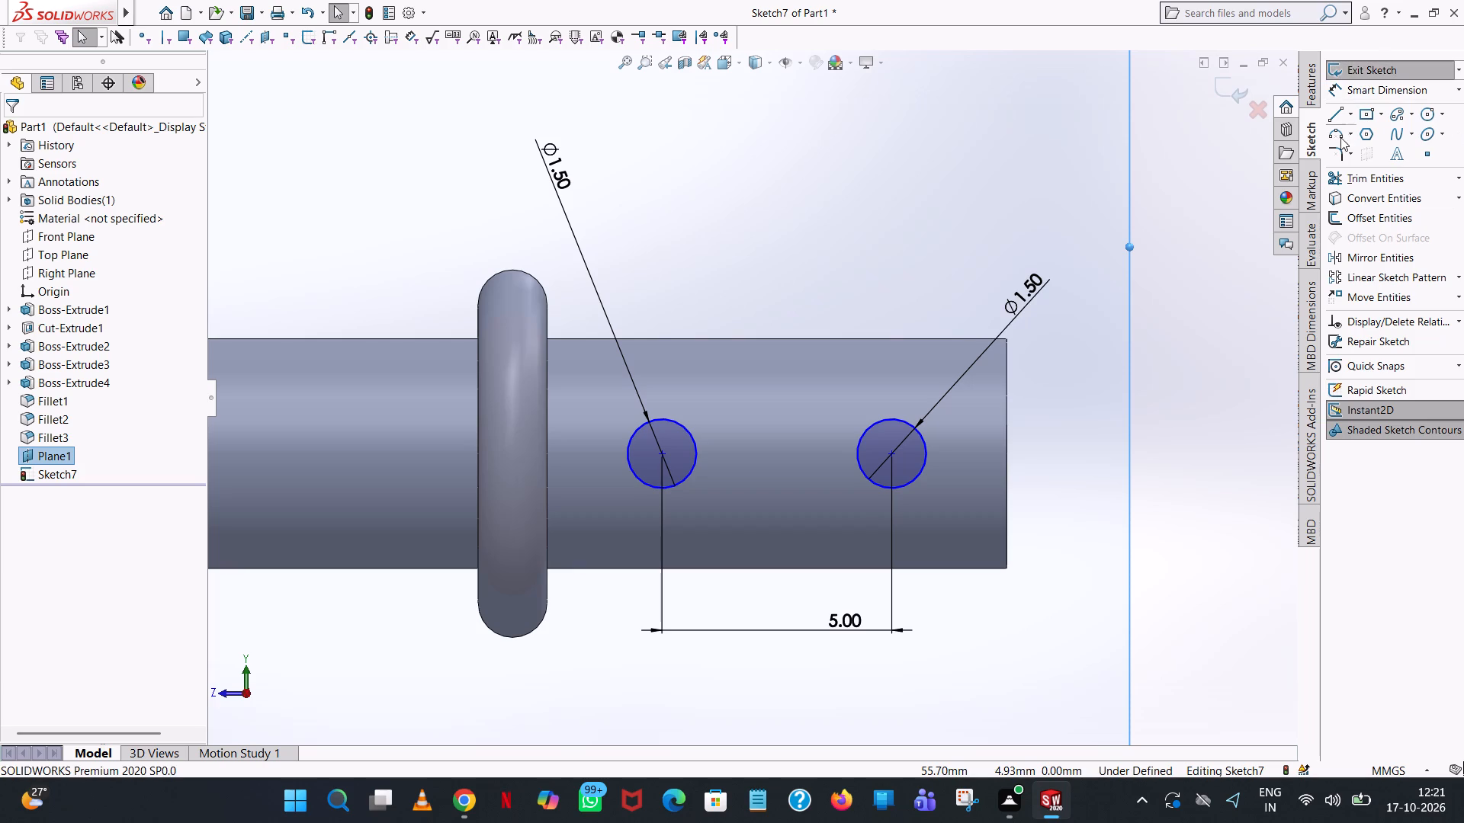
Connect the two circles with two 5 mm horizontal lines, one joining their topmost points and one joining their lowest points.
{"action": "left_click", "coordinate": [1330, 118]}
{"action": "left_click", "coordinate": [661, 417]}
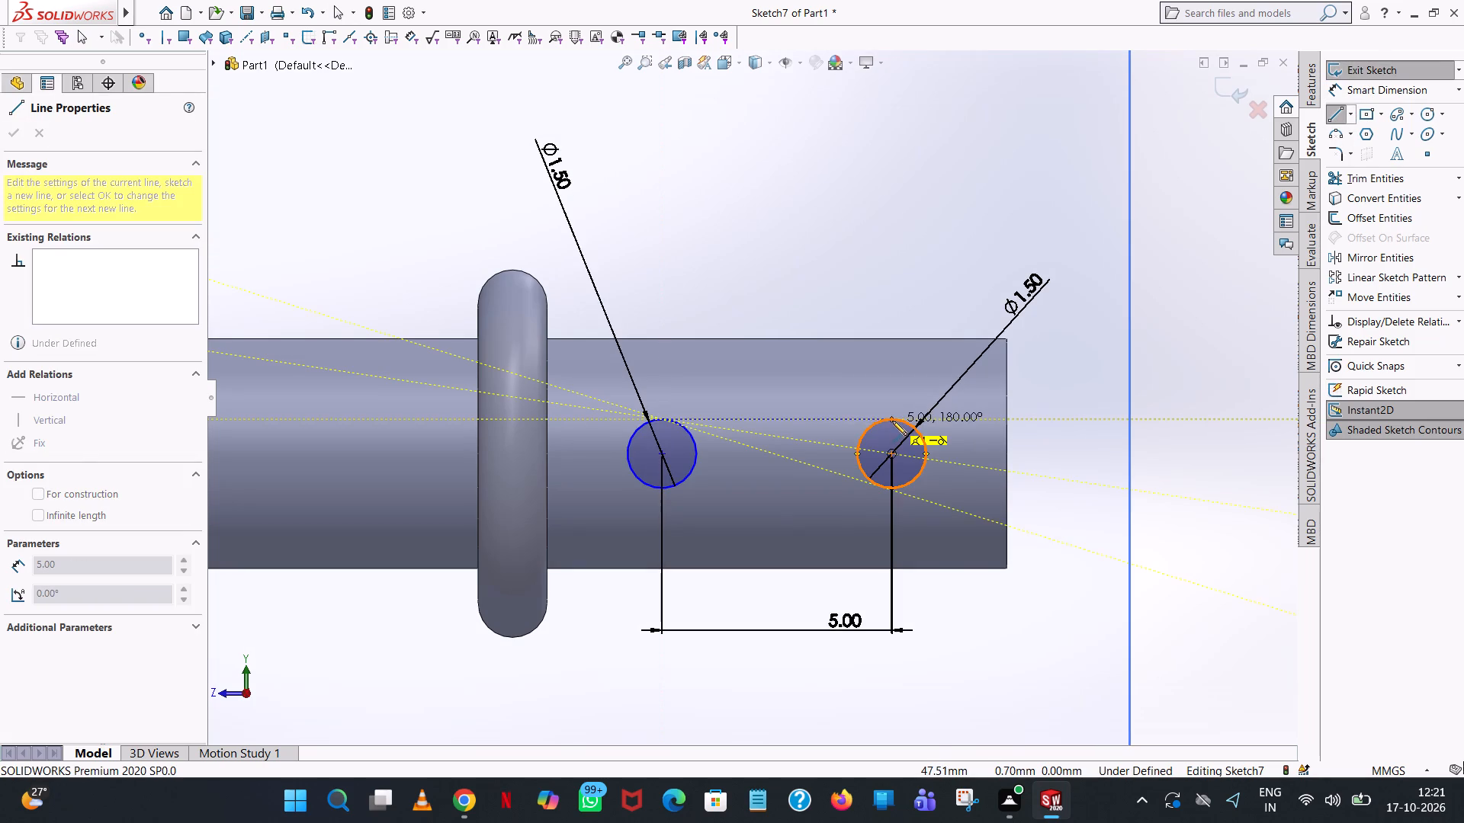
{"action": "left_click", "coordinate": [892, 418]}
{"action": "right_click", "coordinate": [892, 418]}
{"action": "left_click", "coordinate": [914, 421]}
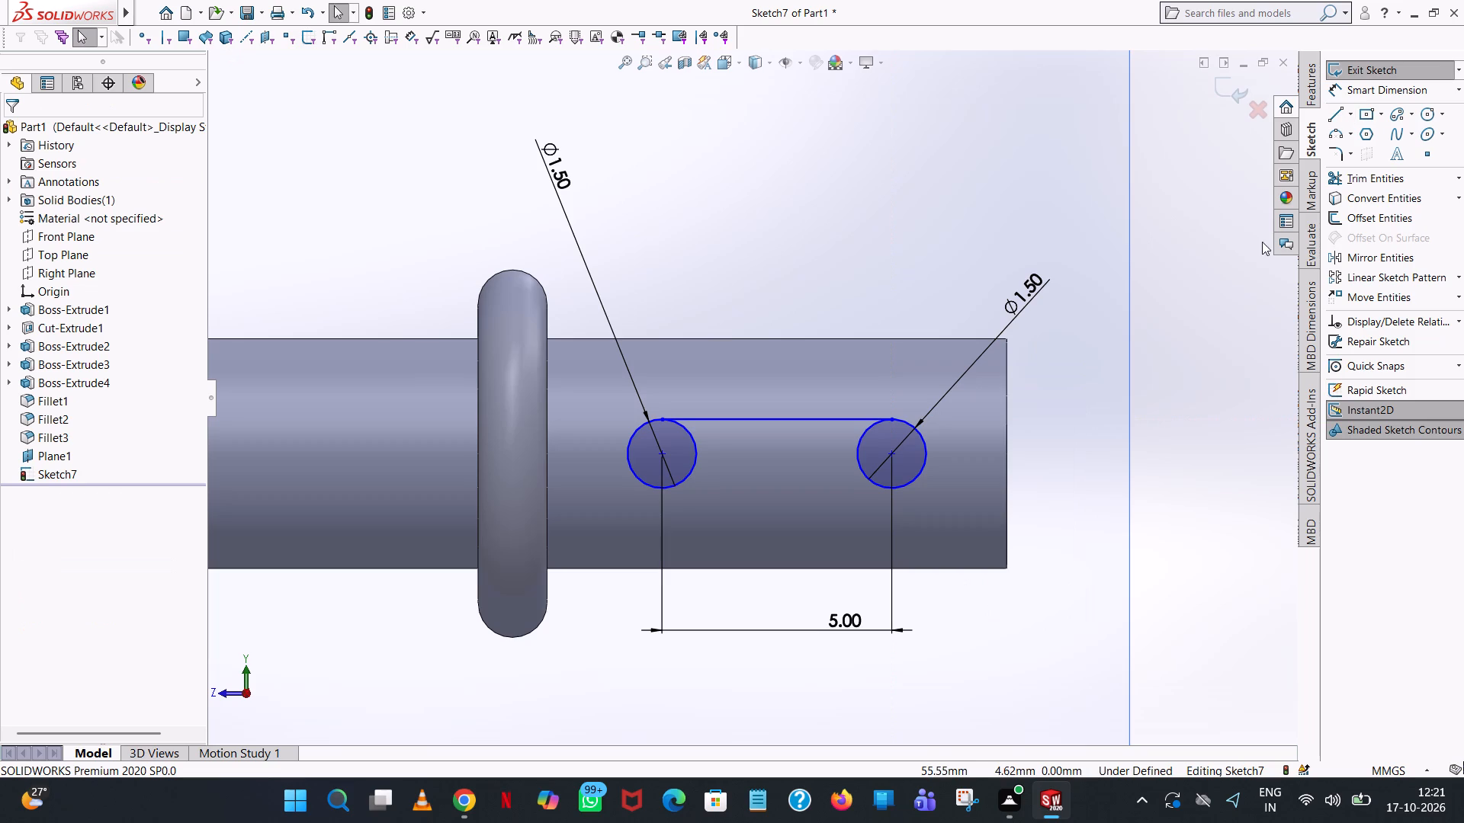
{"action": "left_click", "coordinate": [1338, 106]}
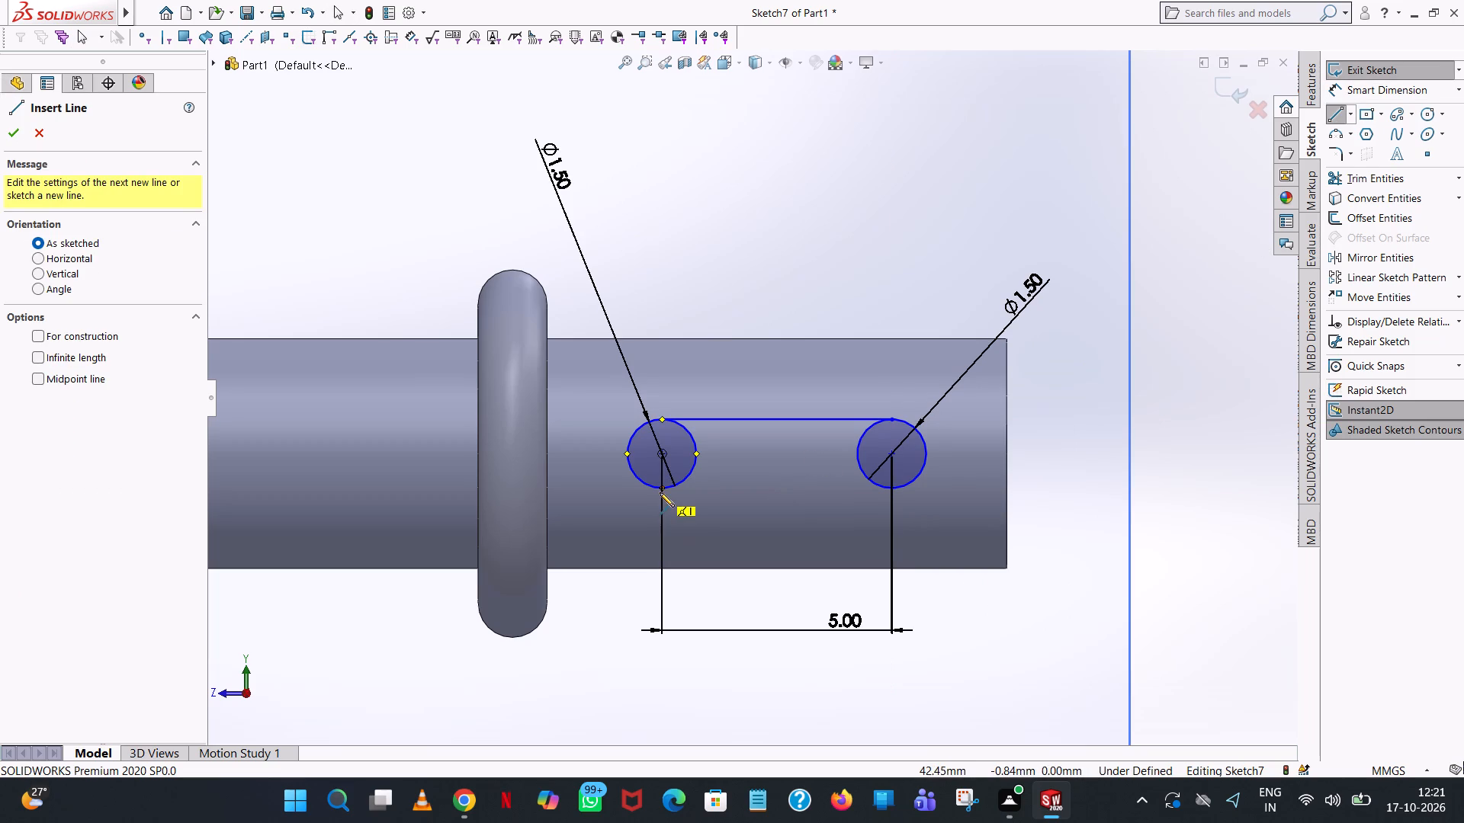
{"action": "left_click", "coordinate": [661, 488]}
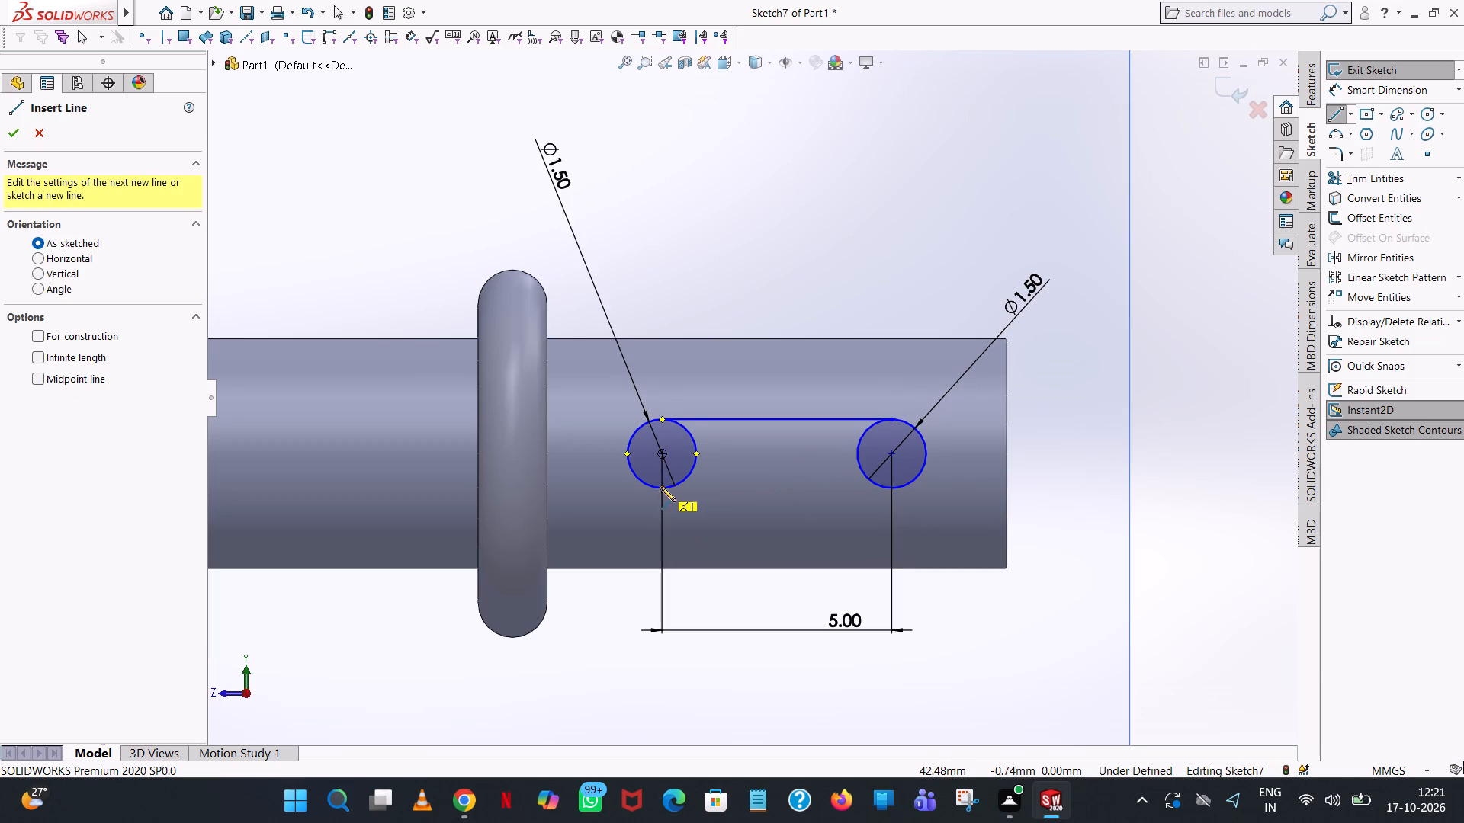
{"action": "left_click", "coordinate": [893, 487]}
{"action": "right_click", "coordinate": [893, 487]}
{"action": "left_click", "coordinate": [931, 500]}
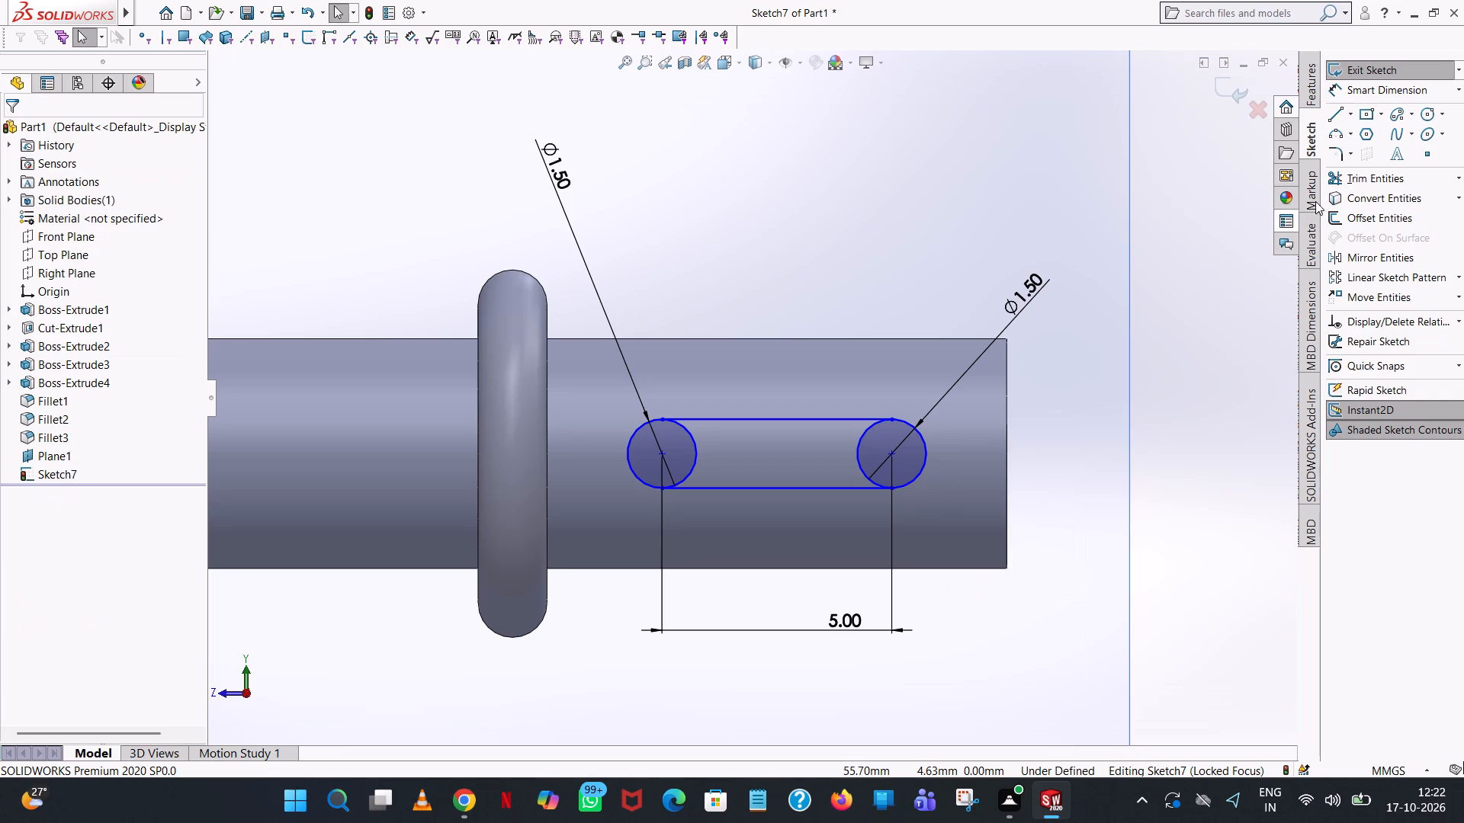
Trim the inner half of each circle to leave a closed straight slot outline.
{"action": "left_click", "coordinate": [1365, 179]}
{"action": "left_click", "coordinate": [858, 453]}
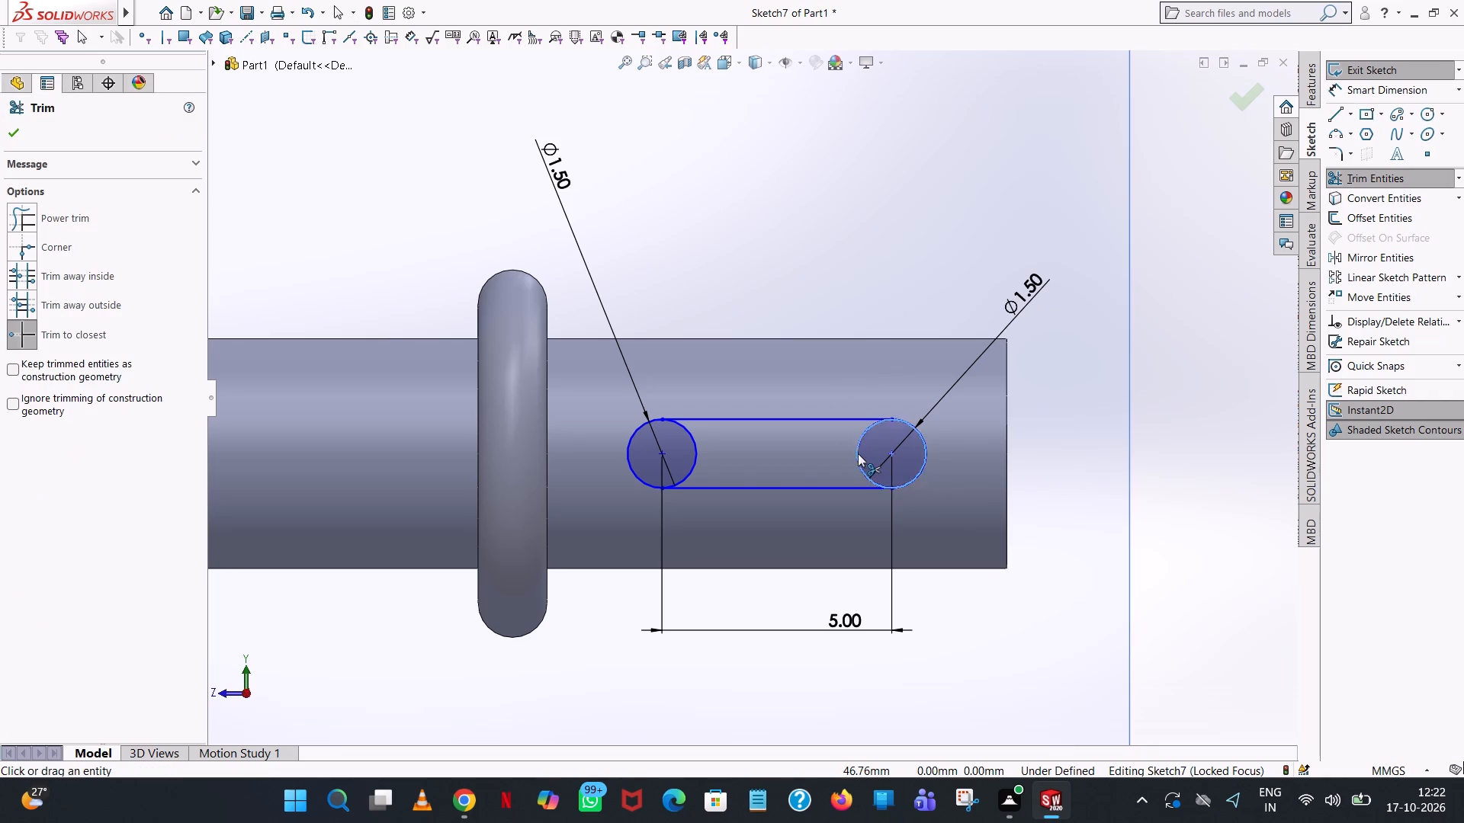
{"action": "left_click", "coordinate": [692, 445]}
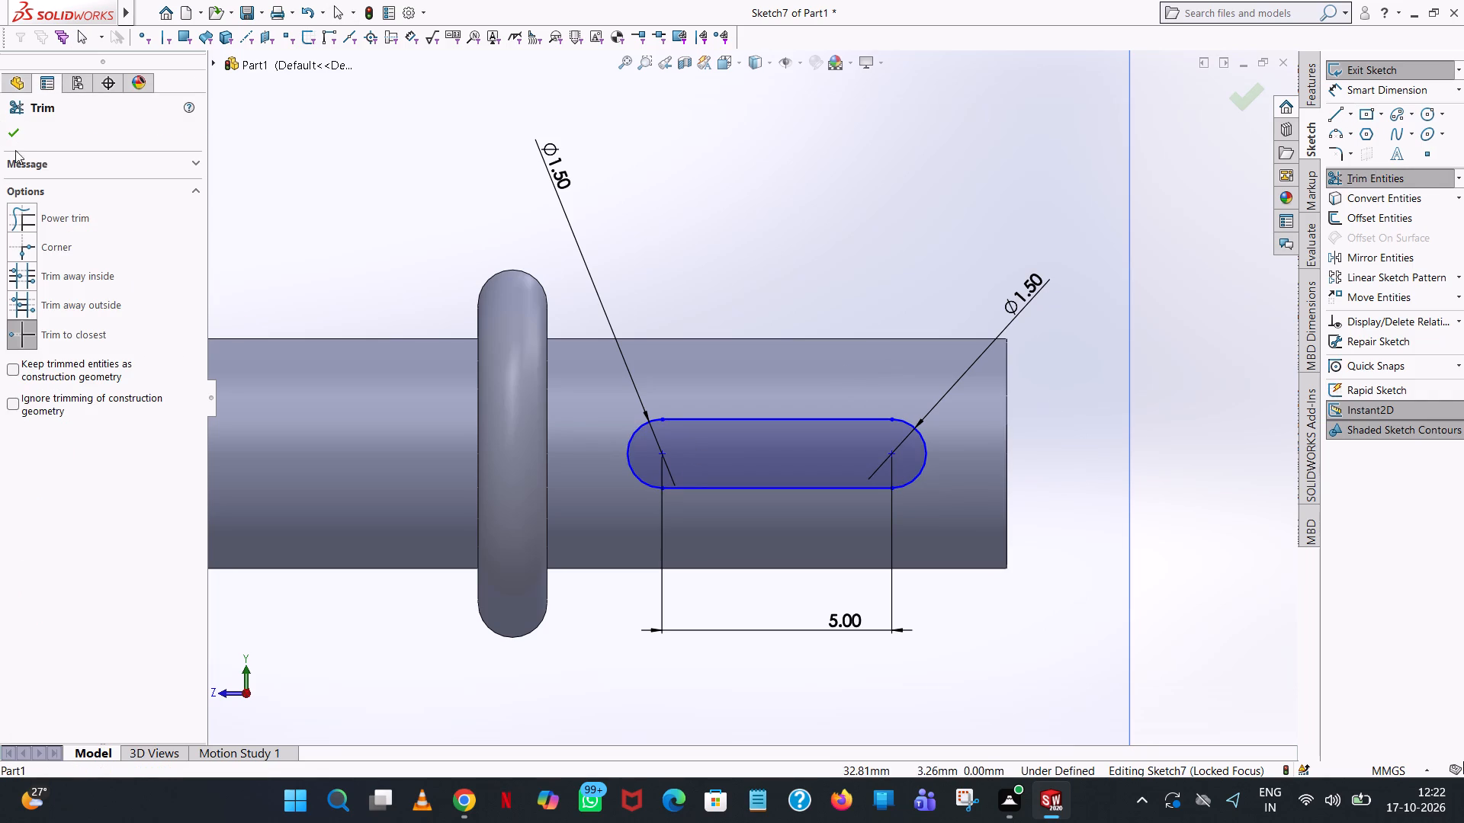
{"action": "left_click", "coordinate": [18, 143]}
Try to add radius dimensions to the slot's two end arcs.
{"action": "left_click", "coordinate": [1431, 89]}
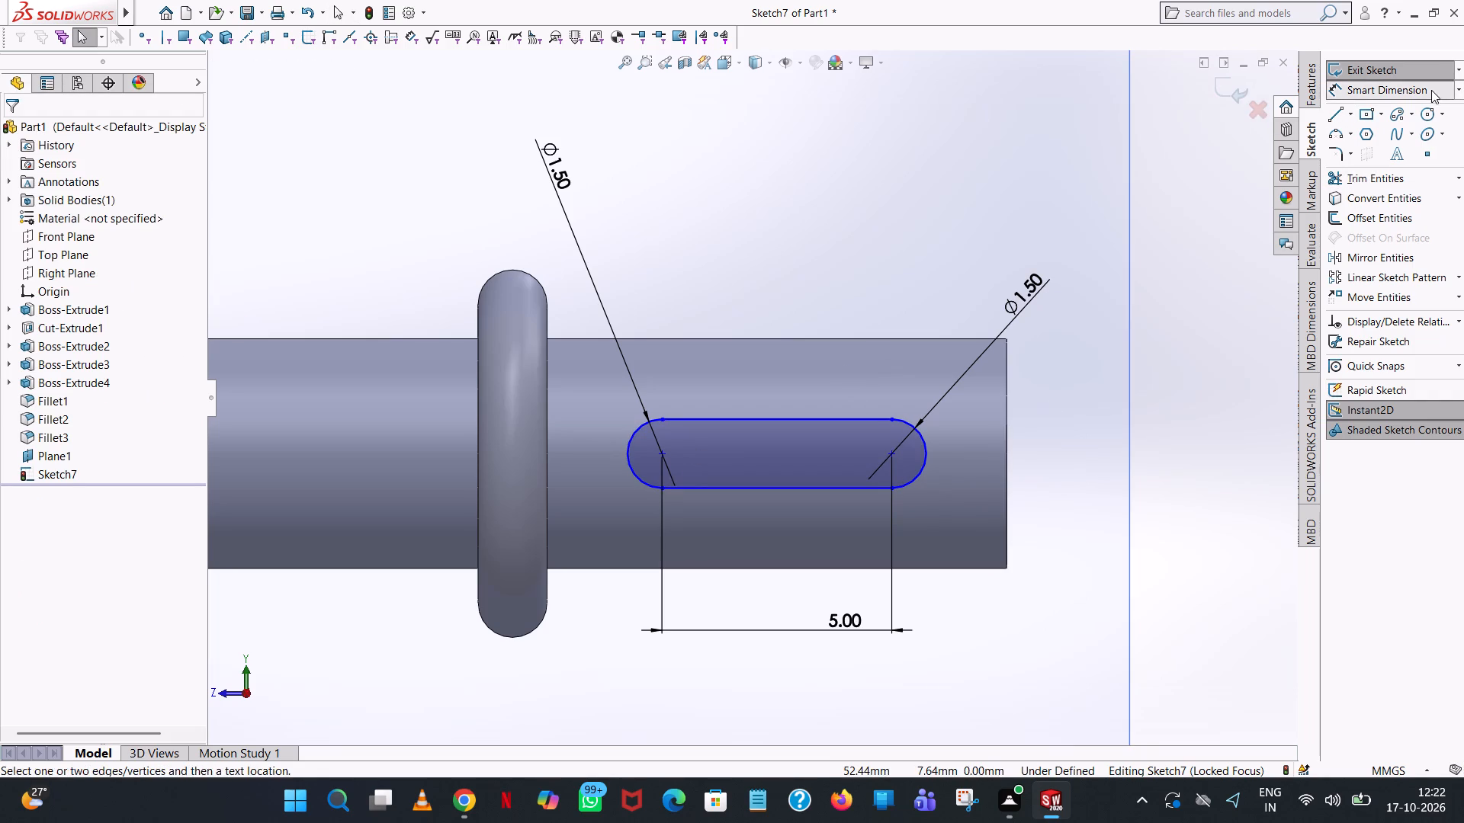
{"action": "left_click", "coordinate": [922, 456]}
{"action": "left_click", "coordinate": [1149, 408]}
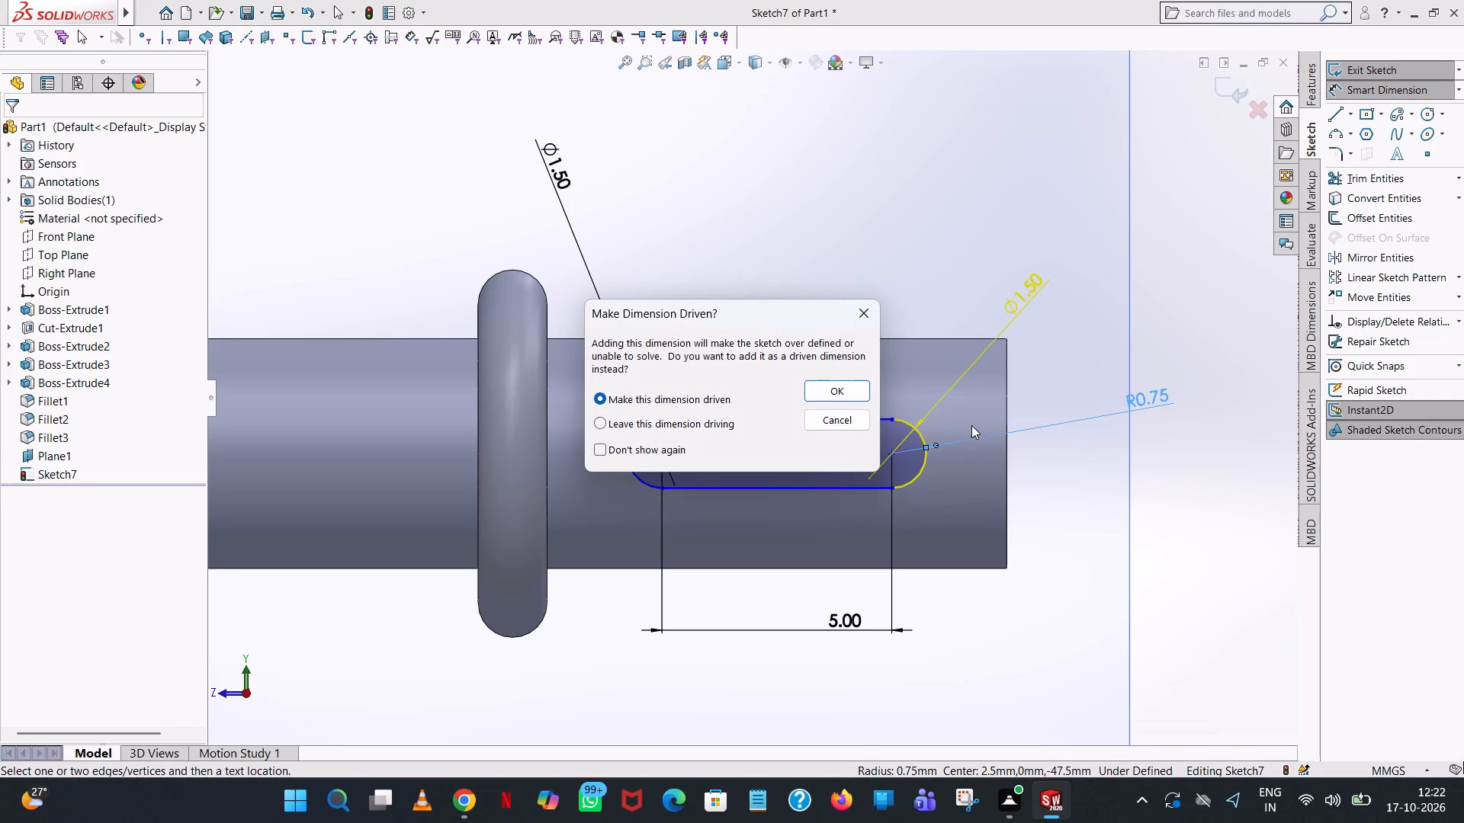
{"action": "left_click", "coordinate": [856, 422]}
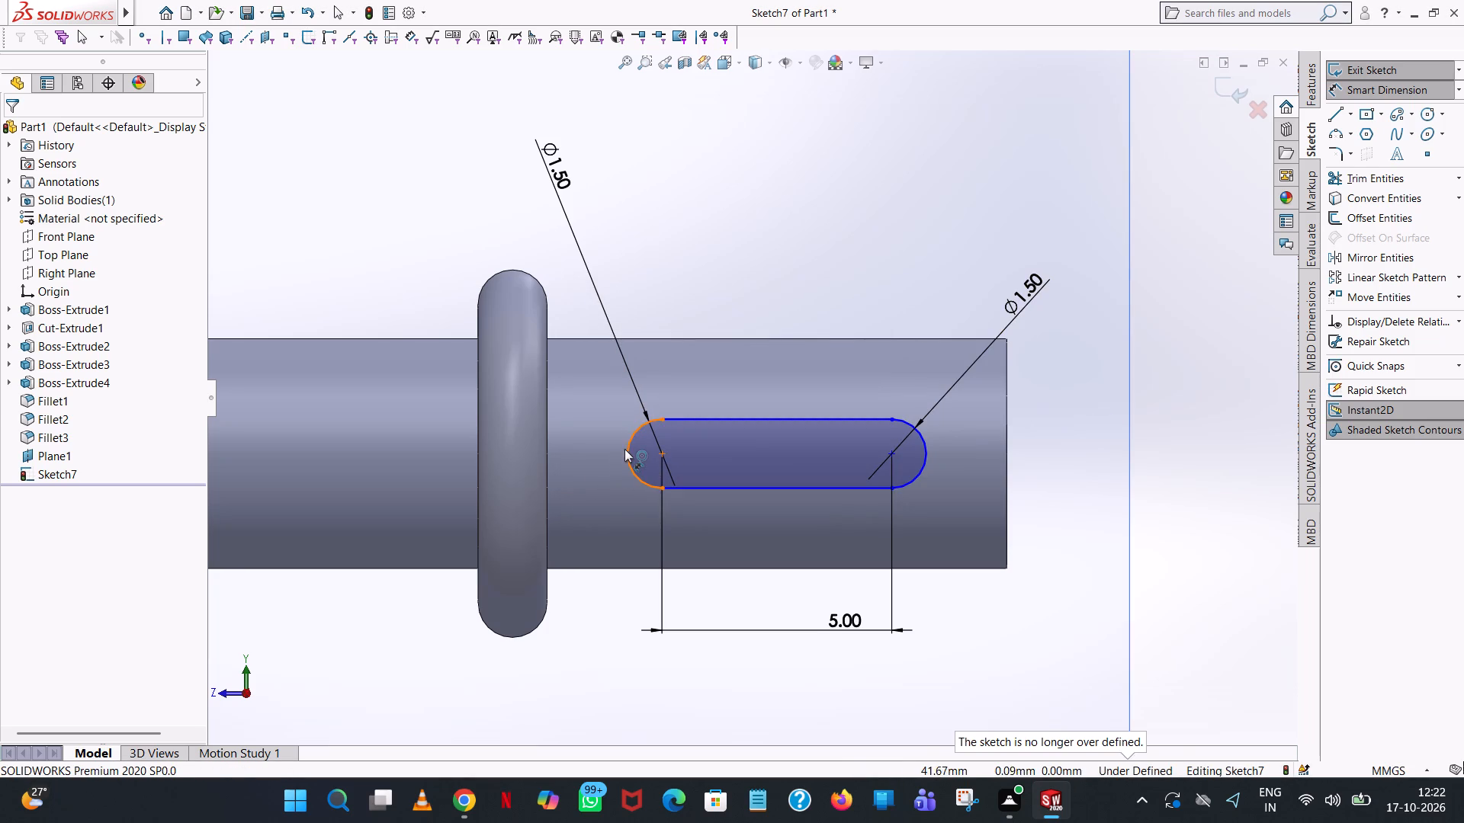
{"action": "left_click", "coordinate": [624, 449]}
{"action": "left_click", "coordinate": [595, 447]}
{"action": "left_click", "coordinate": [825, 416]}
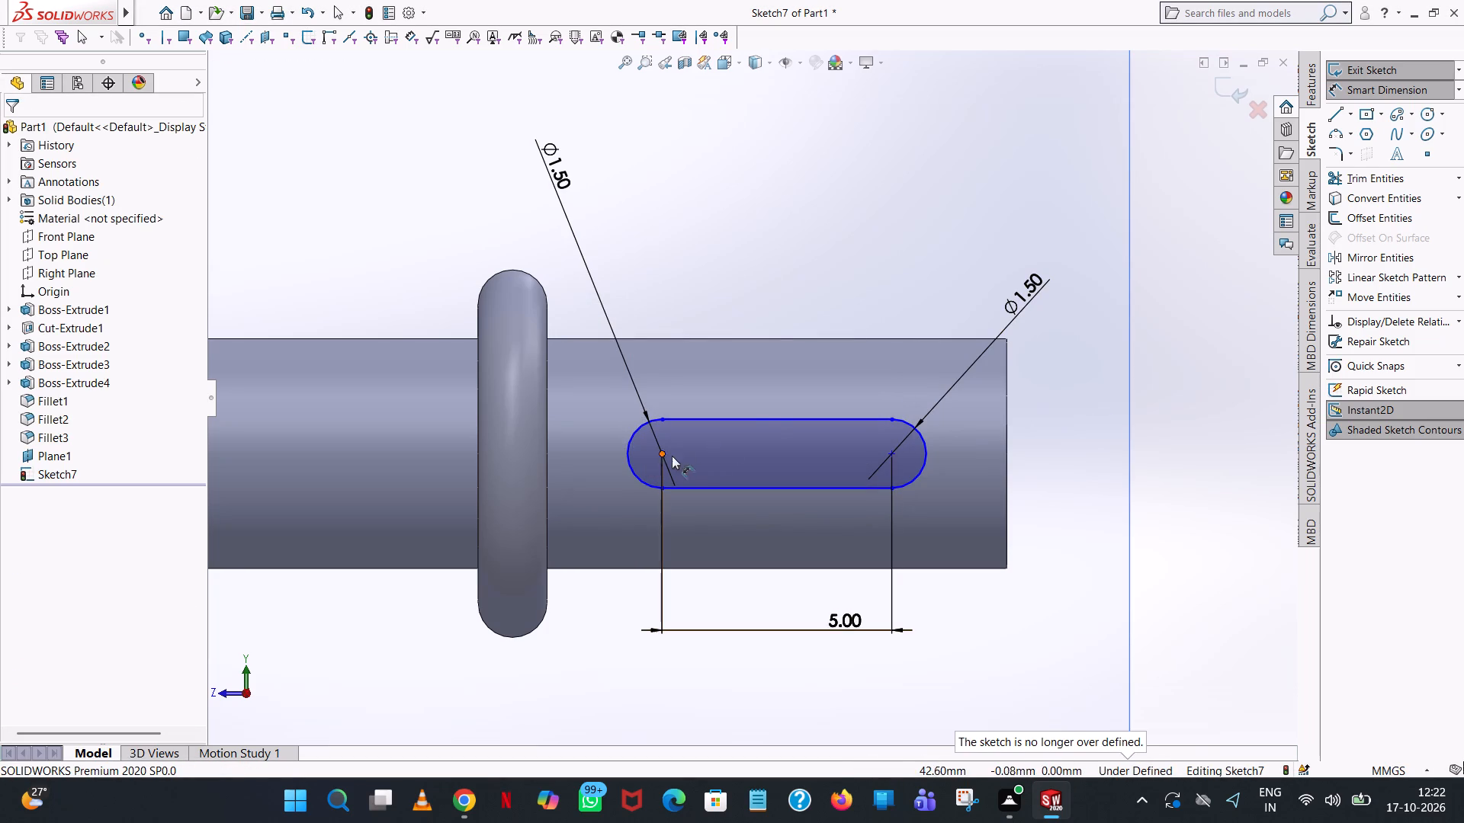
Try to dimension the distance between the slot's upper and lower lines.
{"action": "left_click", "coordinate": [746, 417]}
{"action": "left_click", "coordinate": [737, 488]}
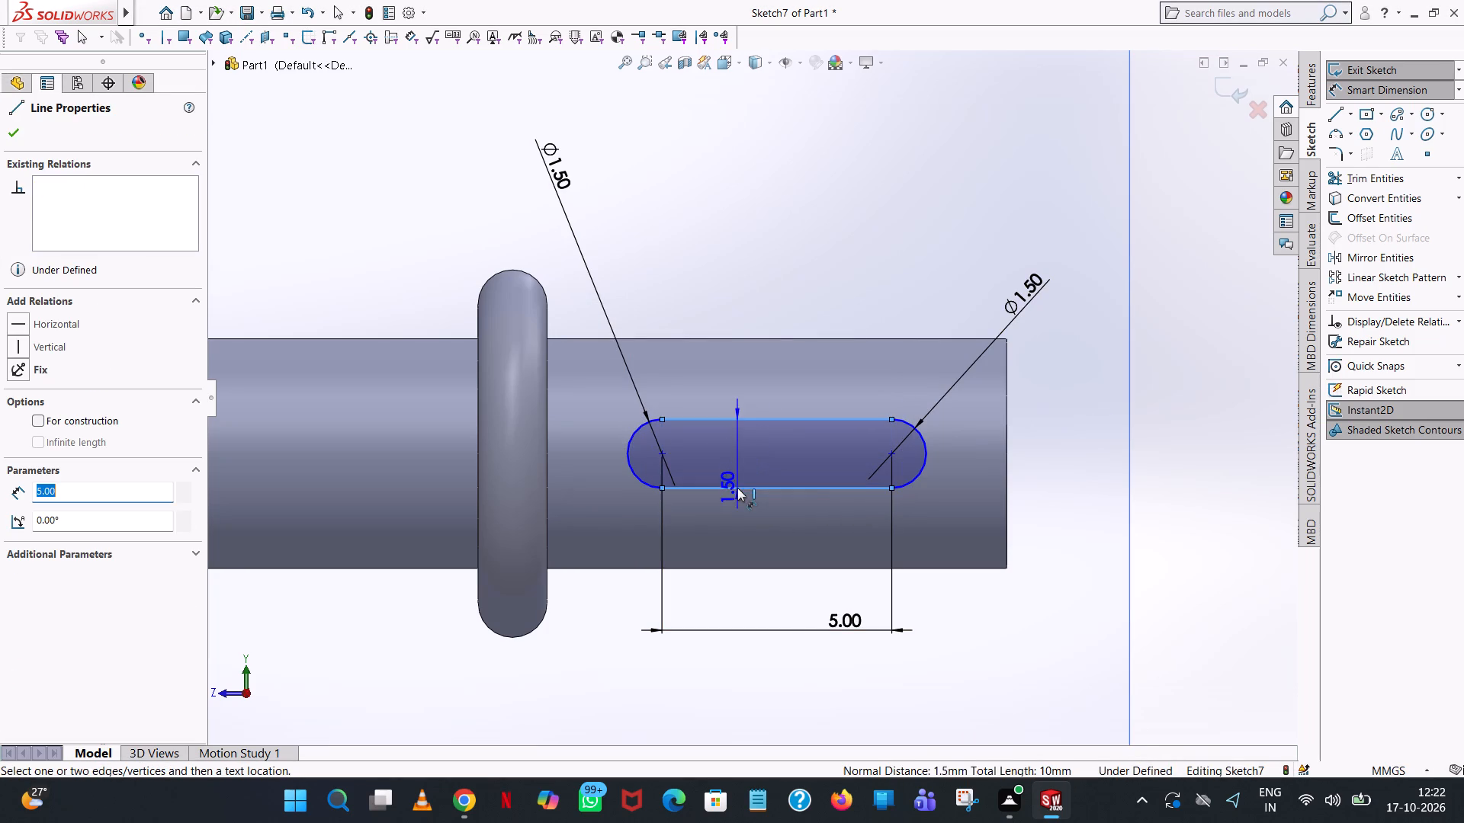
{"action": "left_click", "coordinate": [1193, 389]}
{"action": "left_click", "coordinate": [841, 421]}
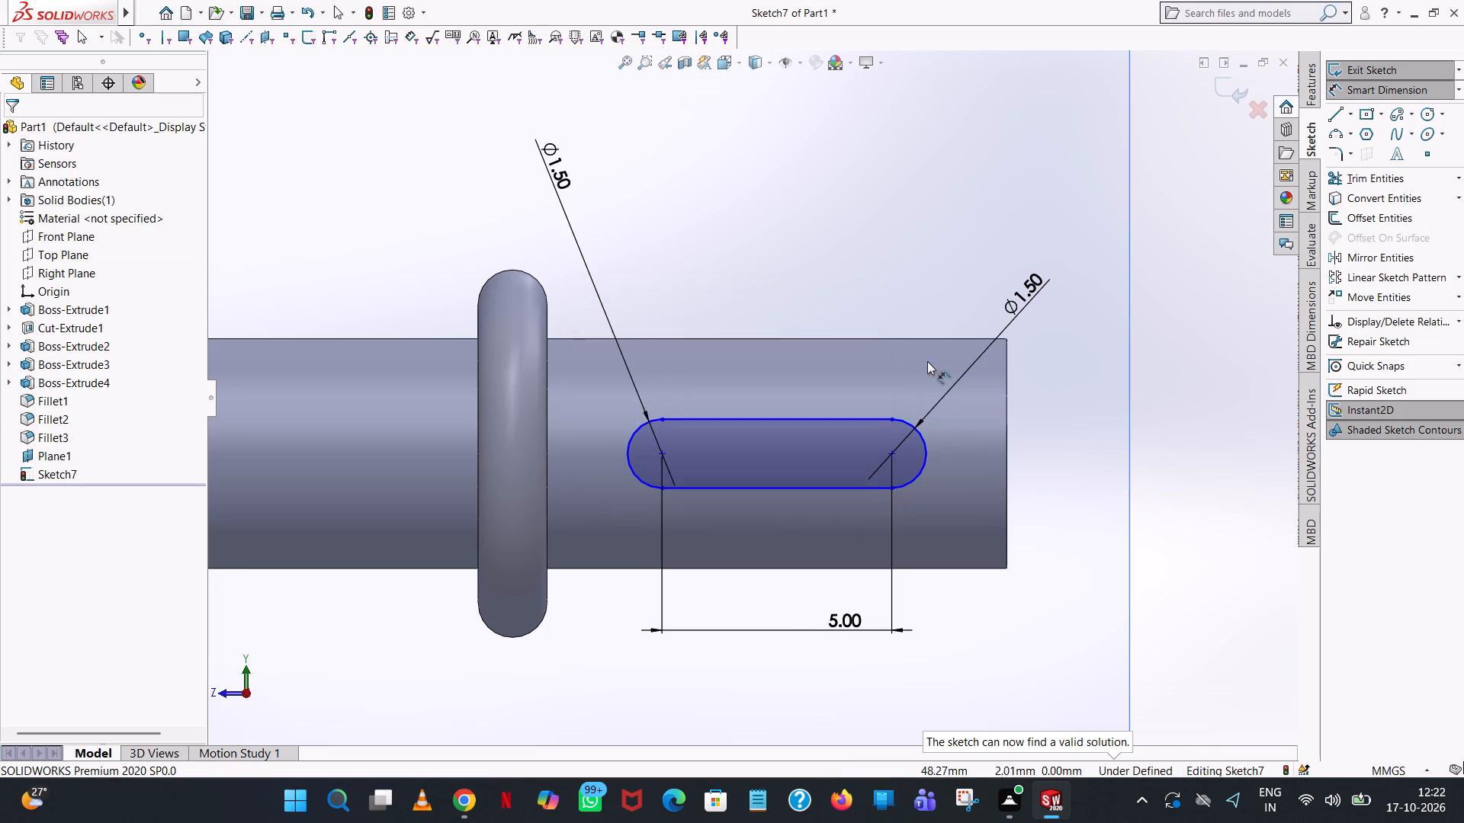
Dimension the length of the slot's lower line as 5 mm.
{"action": "scroll", "coordinate": [843, 498], "scroll_direction": "down", "scroll_amount": 4}
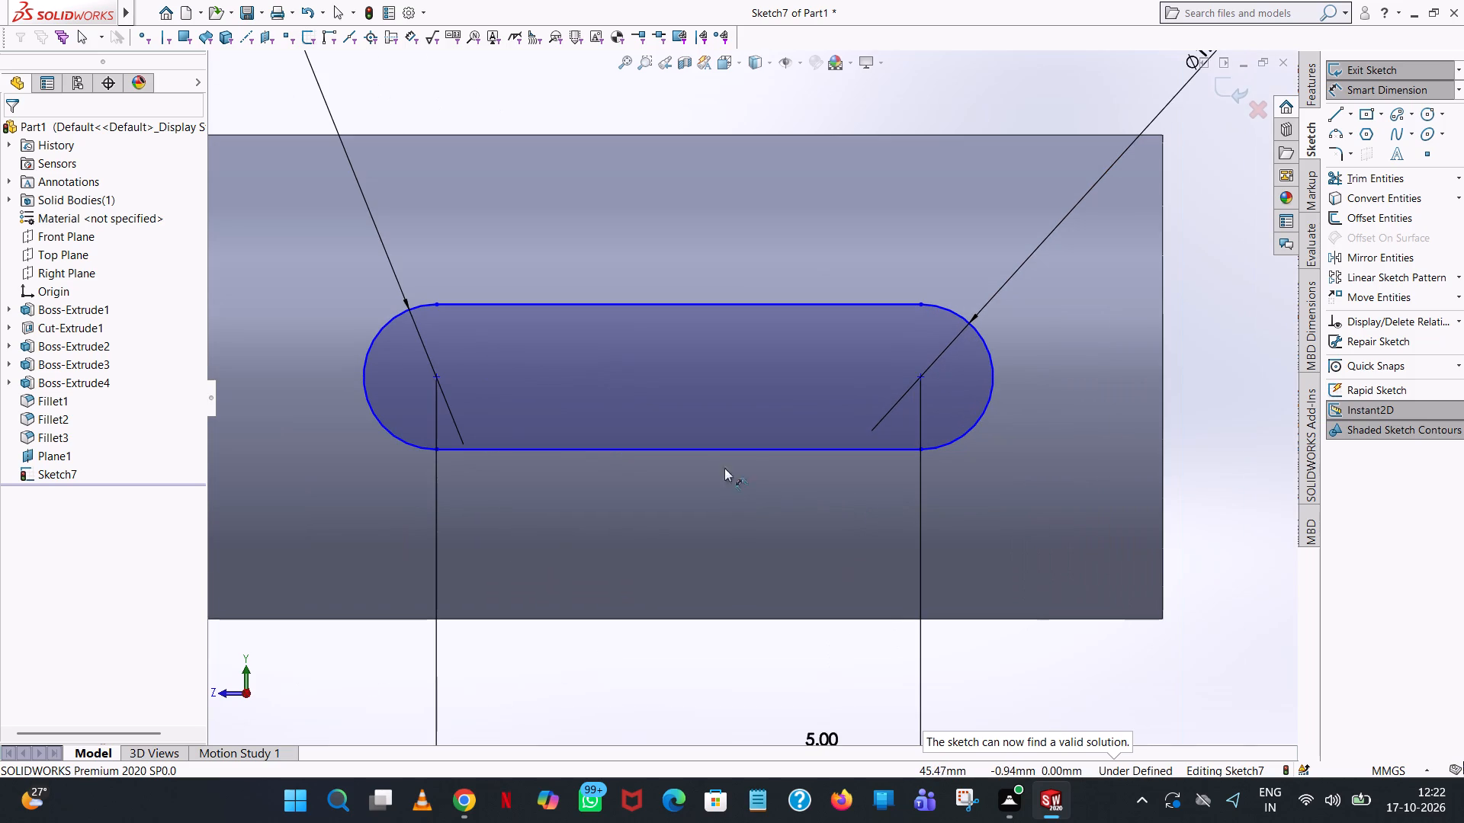
{"action": "left_click", "coordinate": [721, 448]}
{"action": "left_click", "coordinate": [755, 577]}
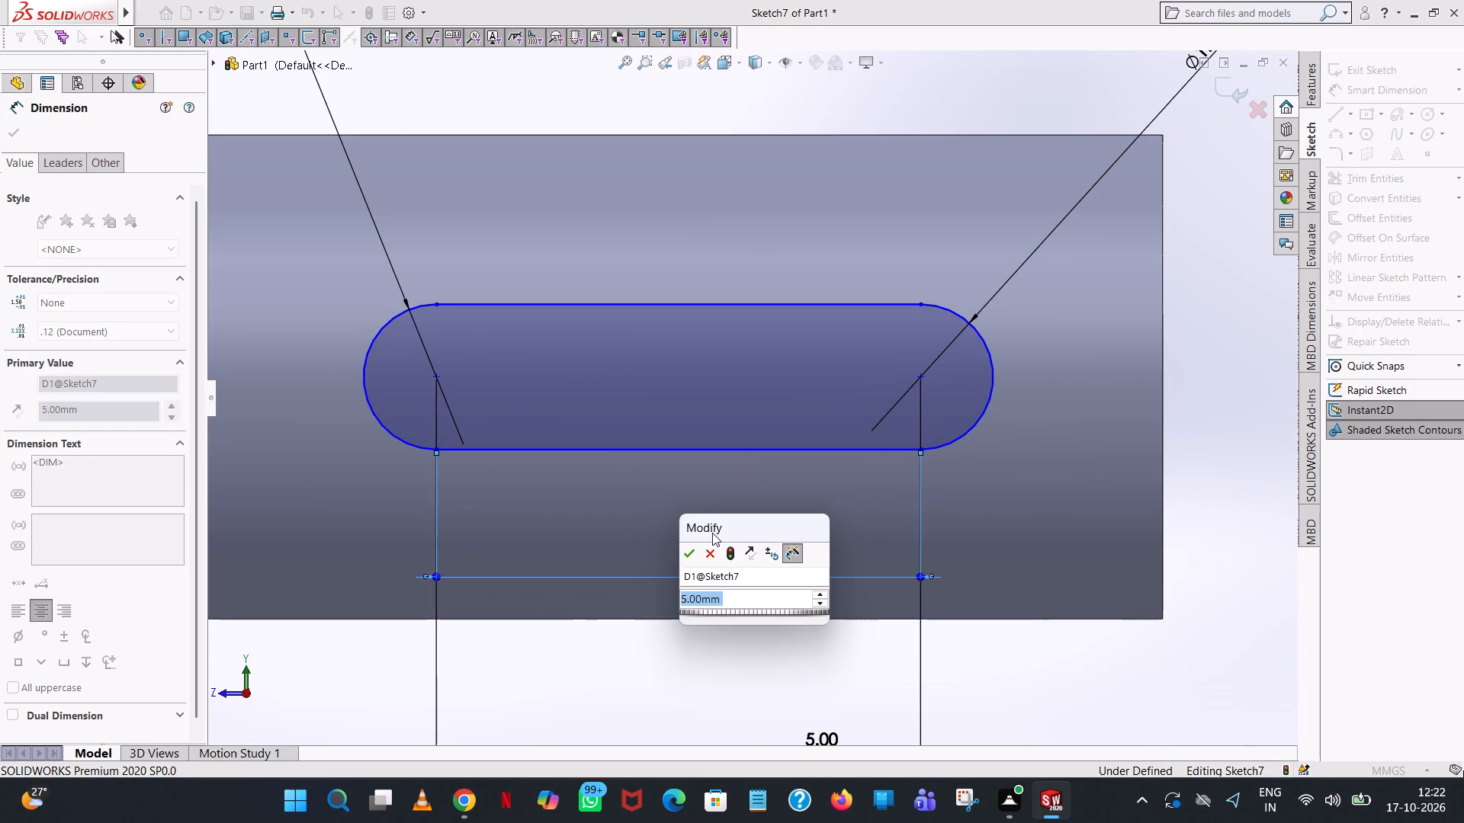
{"action": "left_click", "coordinate": [693, 543]}
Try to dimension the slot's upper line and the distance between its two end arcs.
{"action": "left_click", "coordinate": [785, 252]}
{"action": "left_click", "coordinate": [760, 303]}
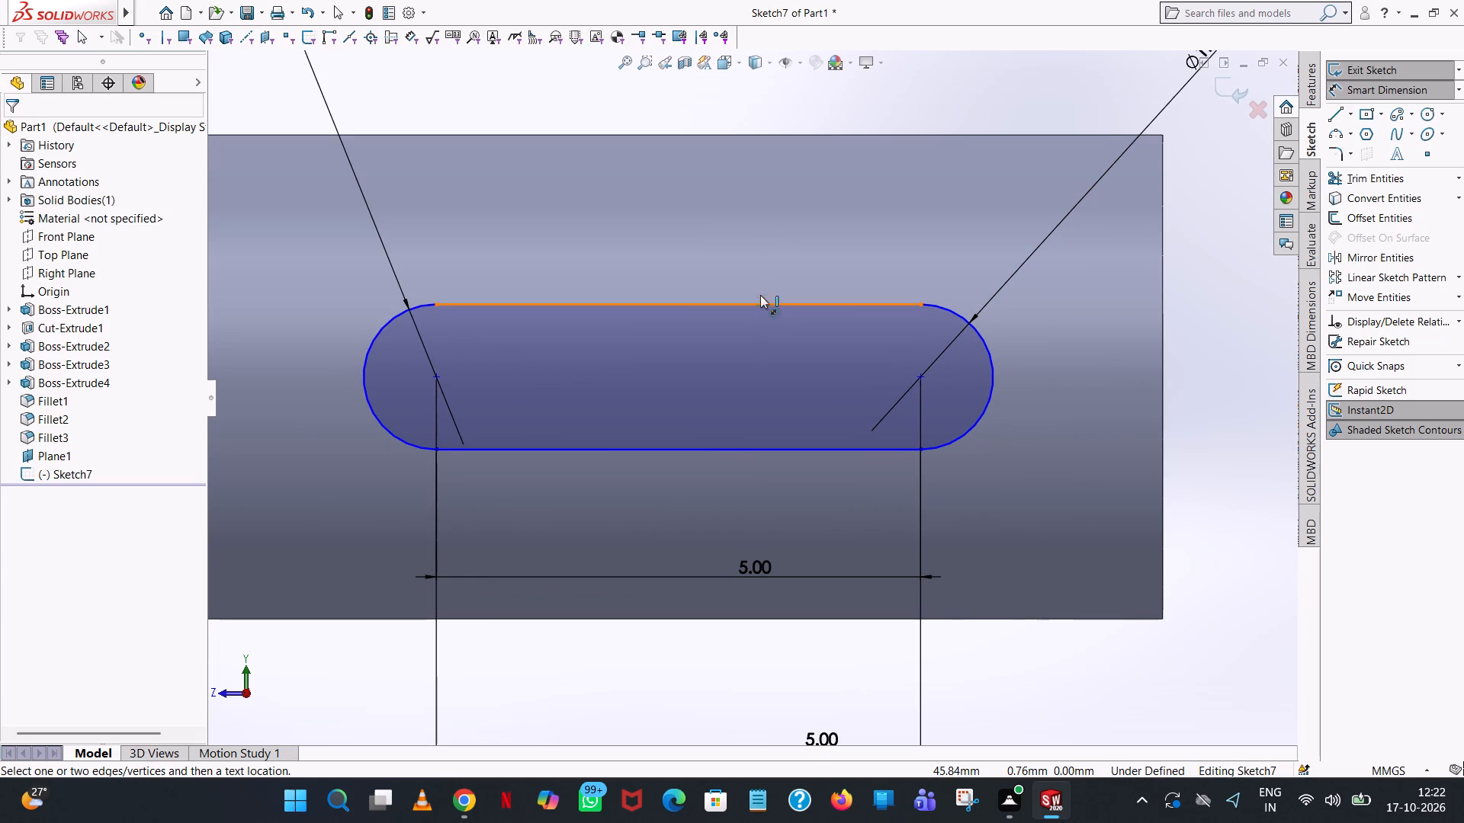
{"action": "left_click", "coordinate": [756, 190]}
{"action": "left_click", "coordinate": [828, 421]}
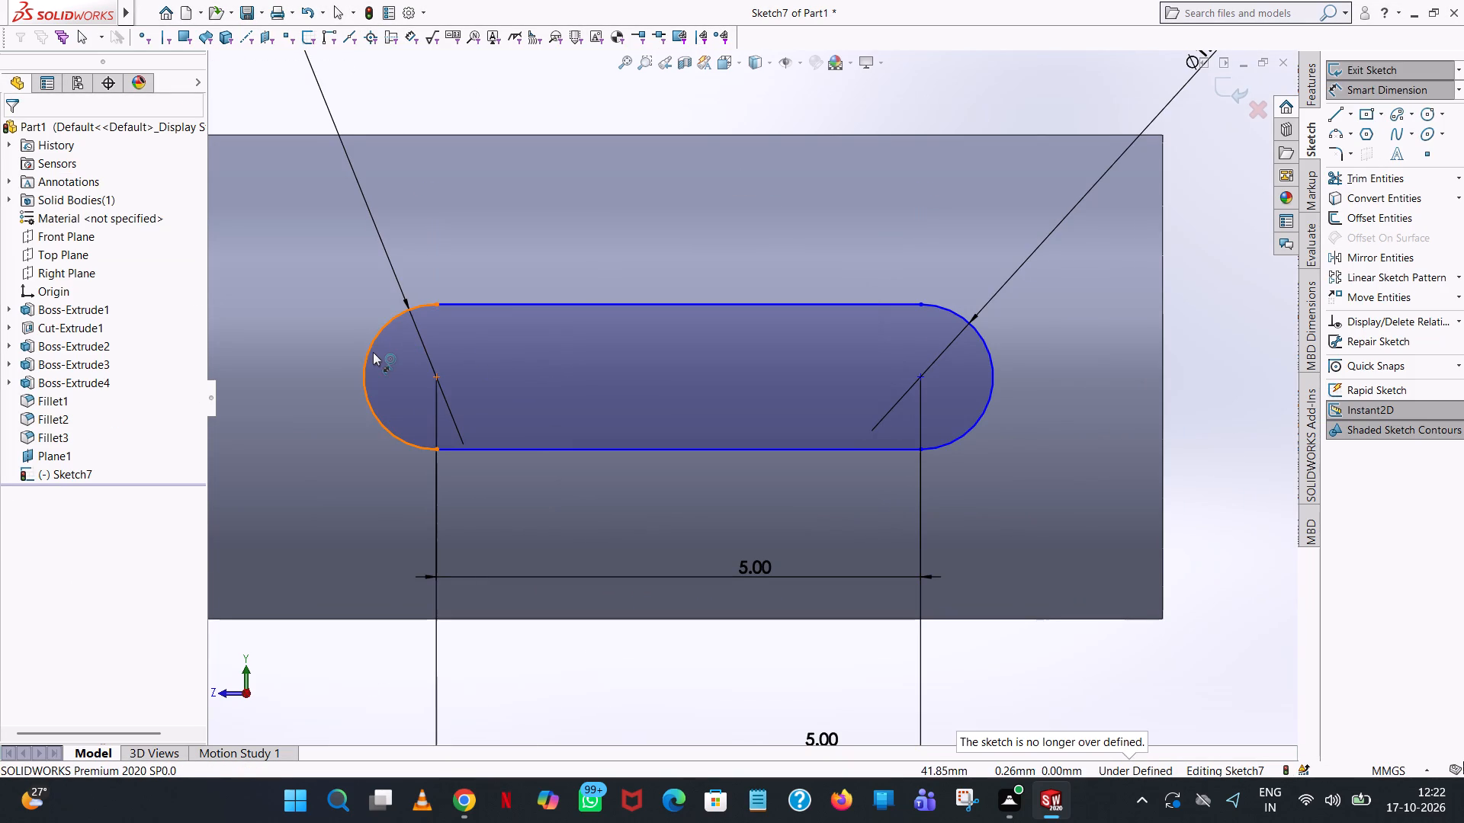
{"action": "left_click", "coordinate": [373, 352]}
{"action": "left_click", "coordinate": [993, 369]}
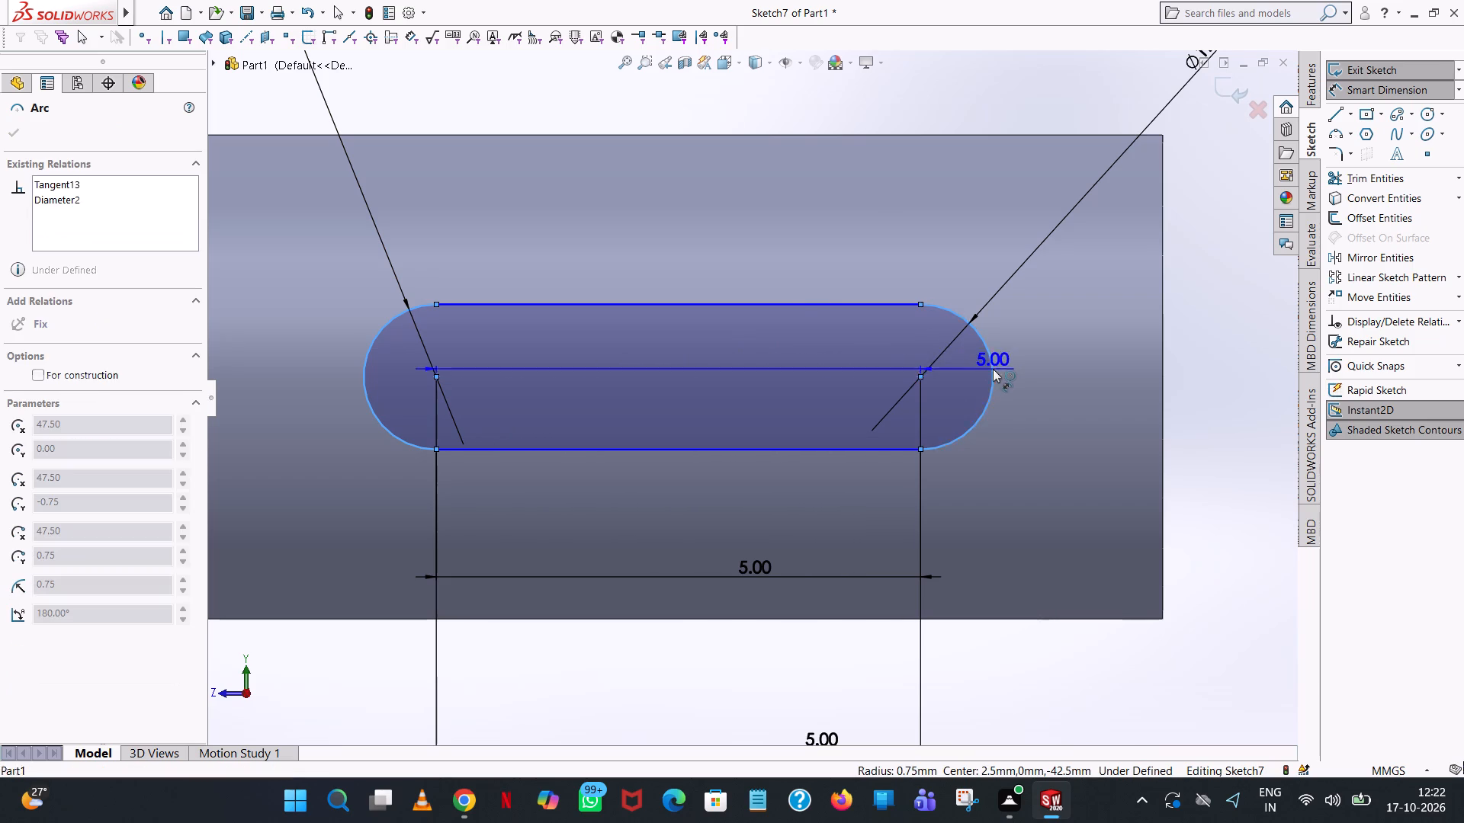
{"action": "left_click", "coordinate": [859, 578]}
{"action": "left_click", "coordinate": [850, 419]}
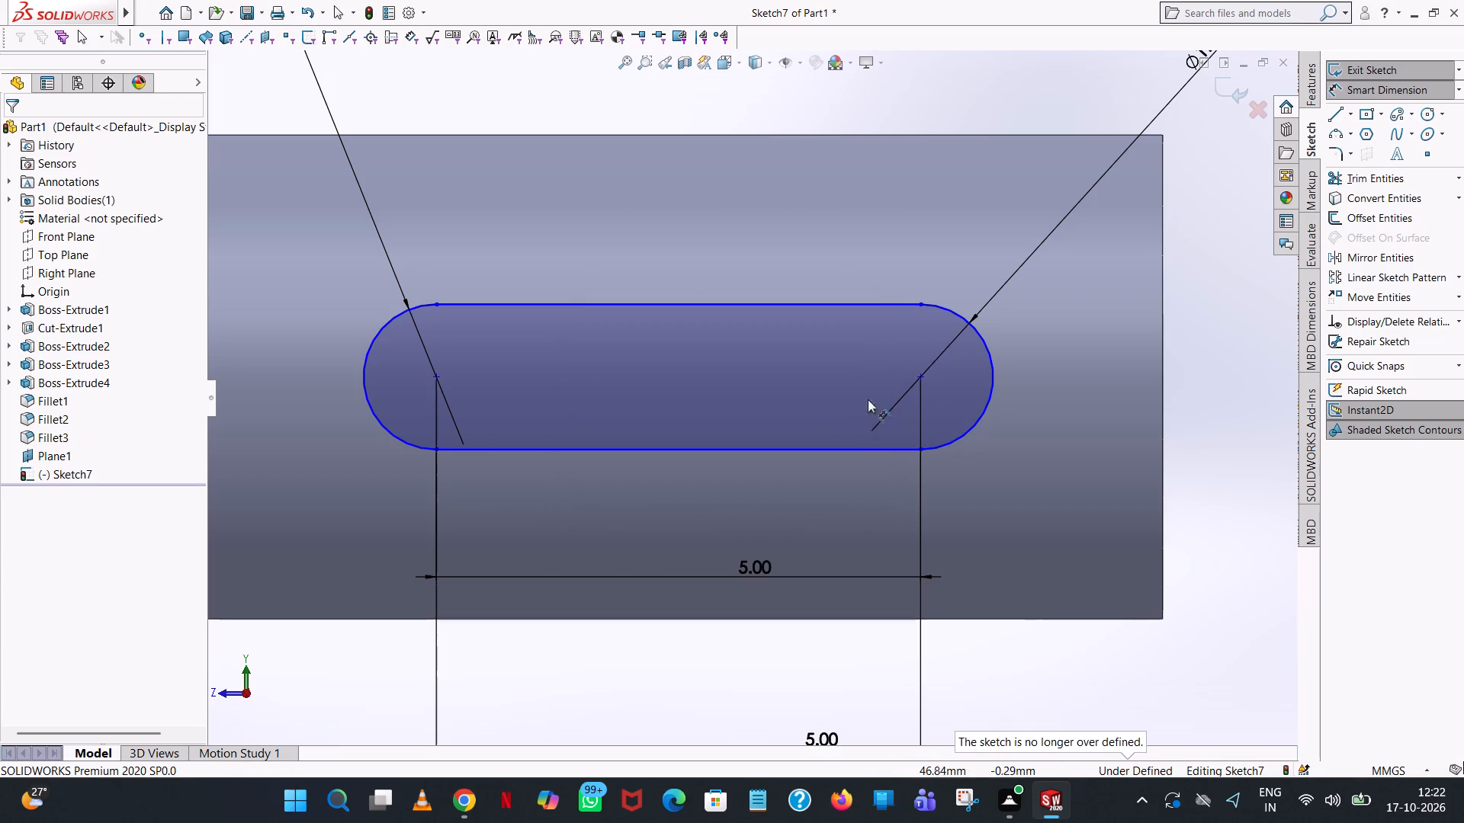
Dimension the outer arc's centre 2.5 mm from the shaft's free end face.
{"action": "left_click", "coordinate": [923, 375]}
{"action": "scroll", "coordinate": [929, 374], "scroll_direction": "up", "scroll_amount": 6}
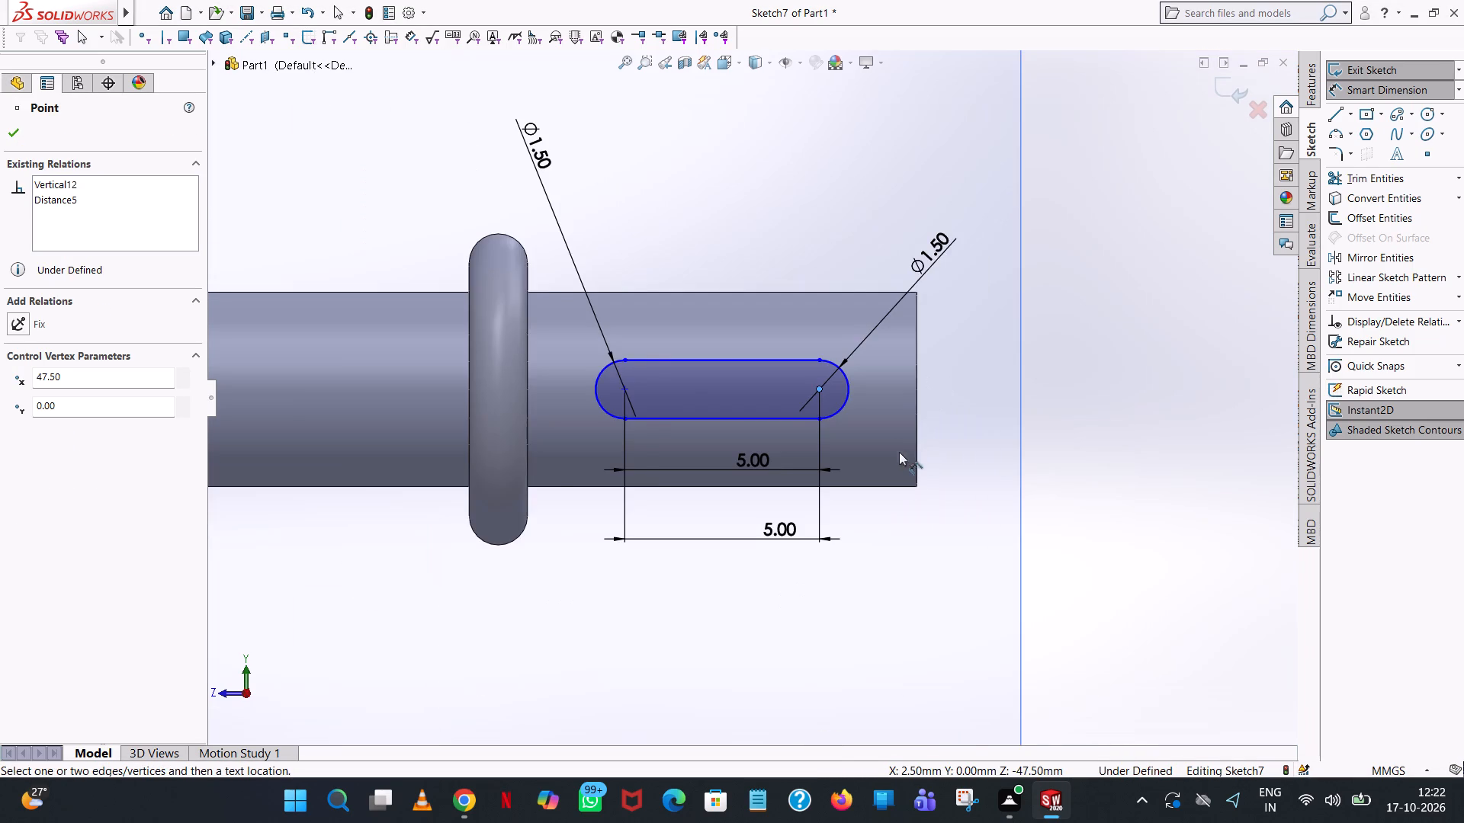
{"action": "left_click", "coordinate": [891, 463]}
{"action": "left_click", "coordinate": [988, 451]}
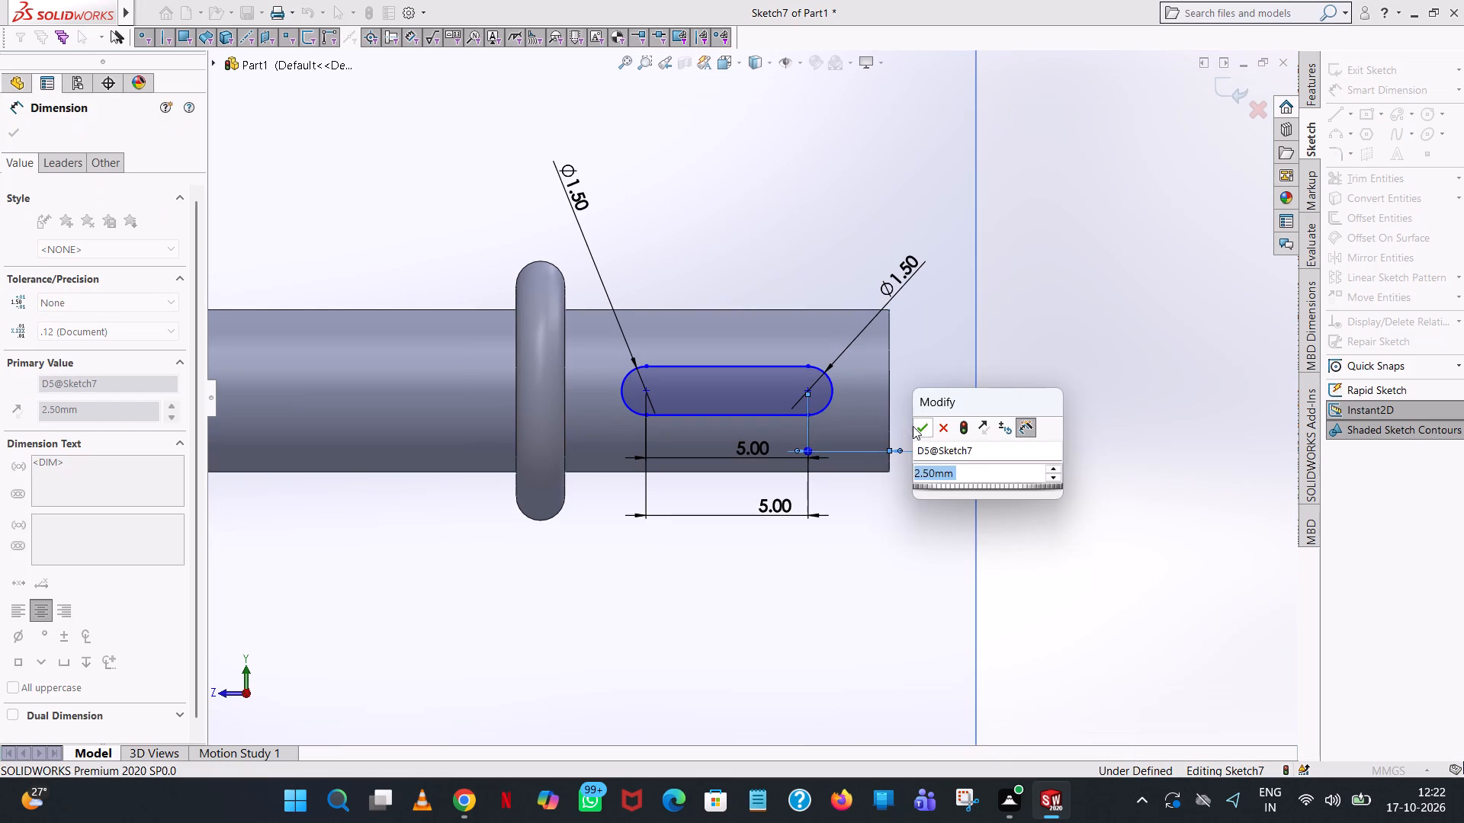
{"action": "left_click", "coordinate": [912, 423]}
{"action": "left_click", "coordinate": [917, 428]}
{"action": "left_click", "coordinate": [1045, 261]}
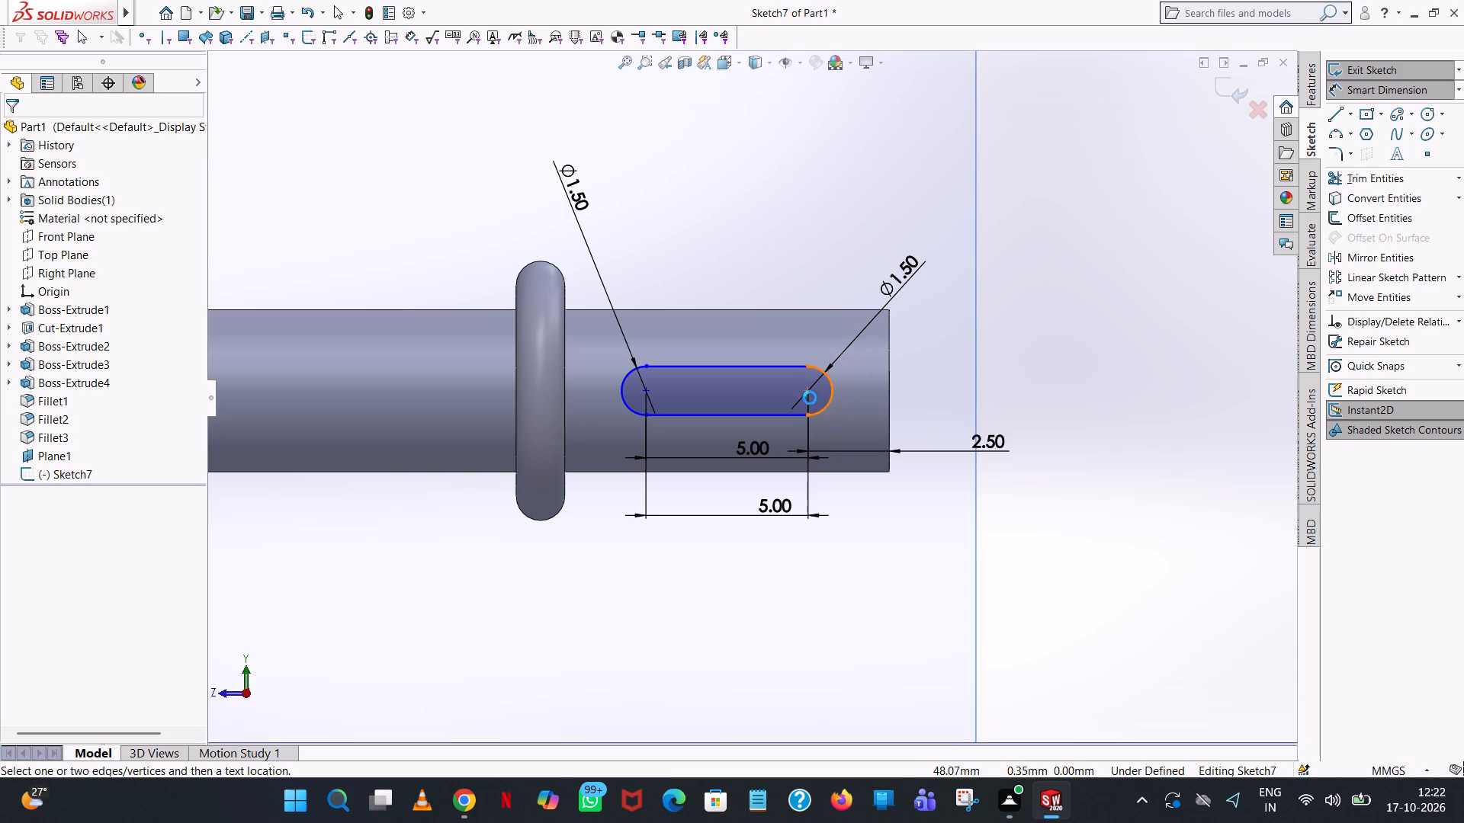
Dimension the outer arc's centre 2.5 mm from the shaft's upper edge.
{"action": "left_click", "coordinate": [807, 390]}
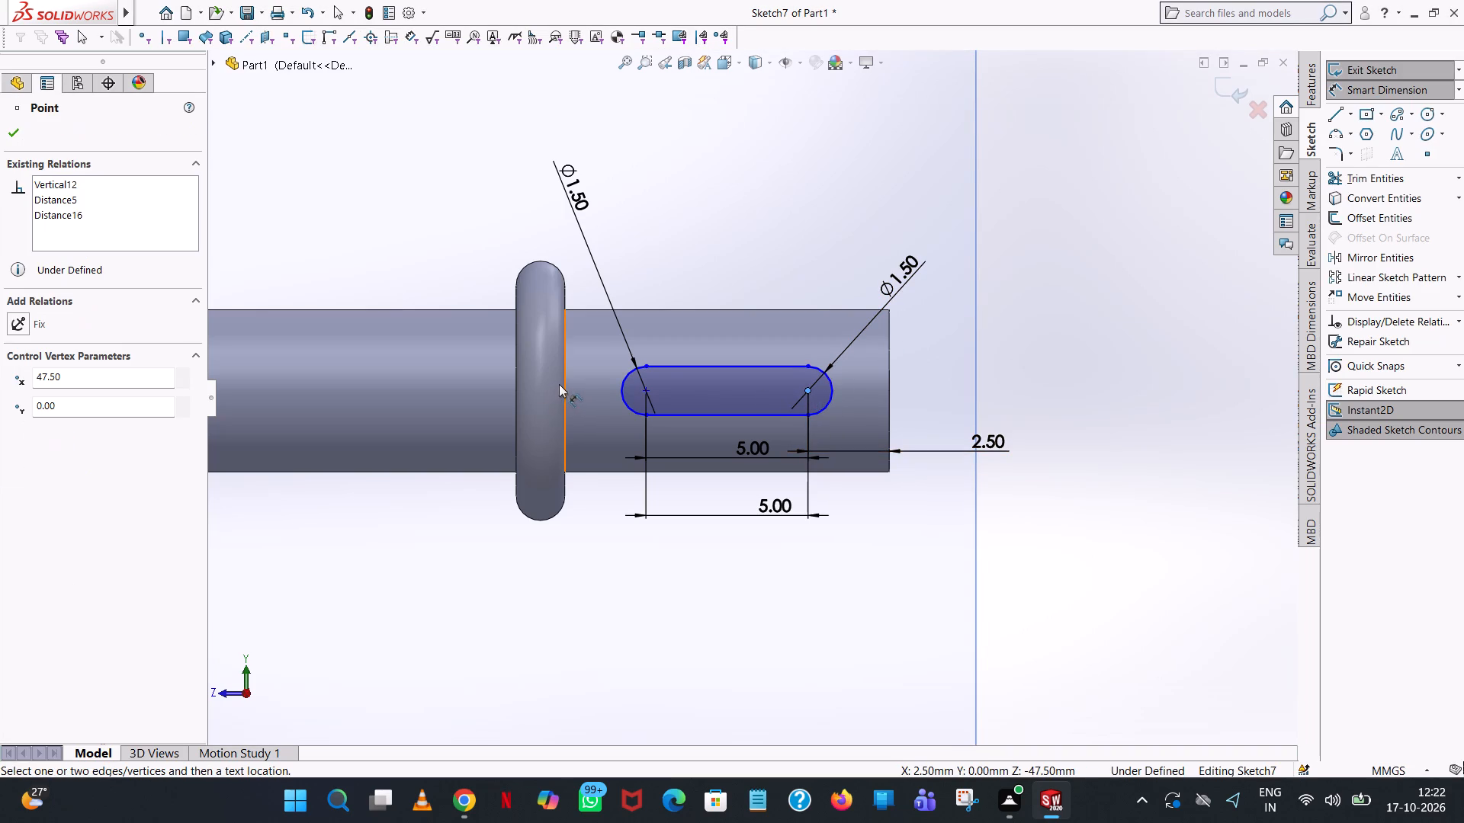
{"action": "left_click", "coordinate": [817, 309]}
{"action": "left_click", "coordinate": [1121, 338]}
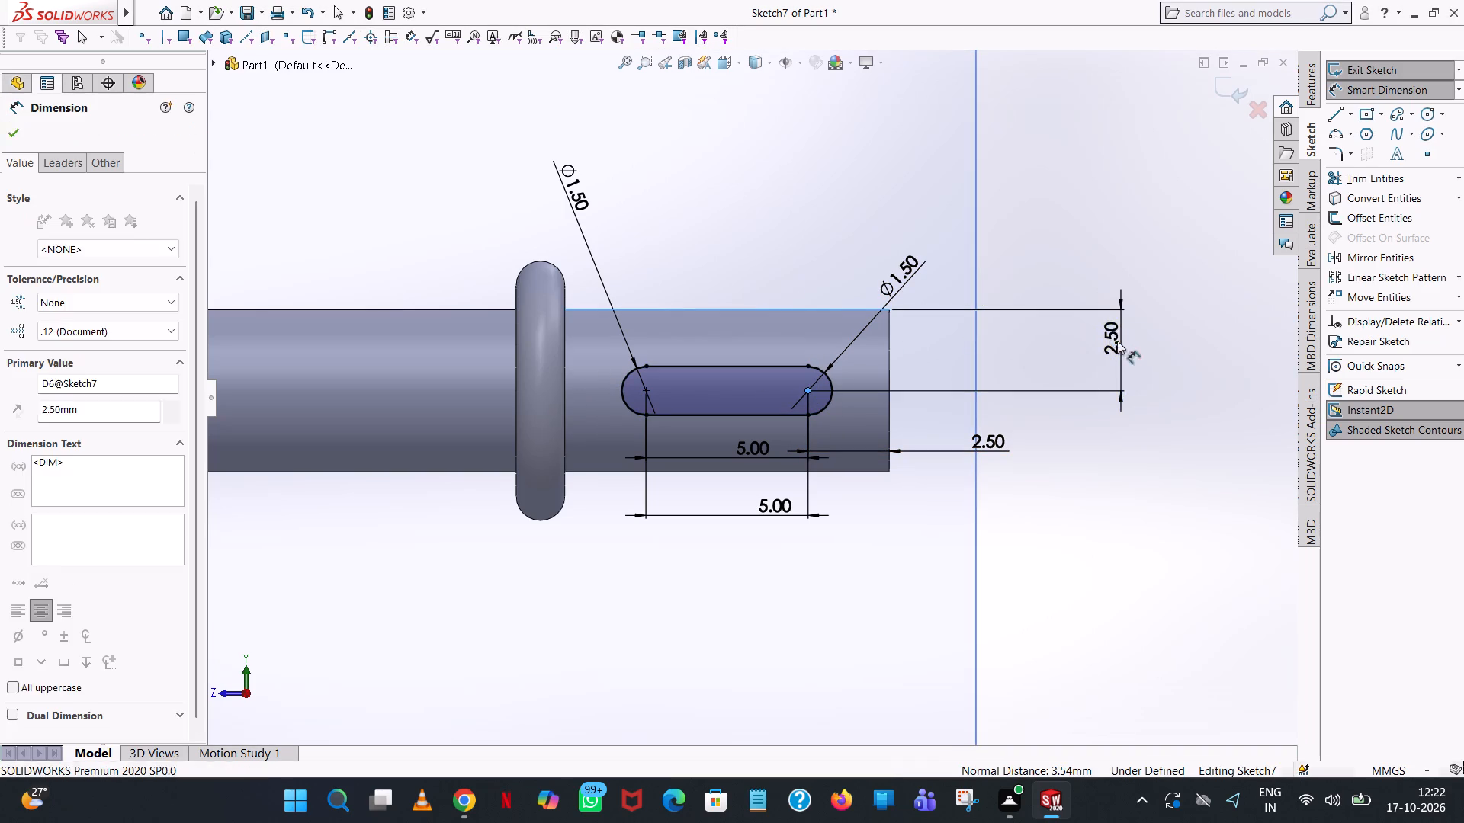
{"action": "left_click", "coordinate": [1055, 320]}
{"action": "left_click", "coordinate": [1016, 299]}
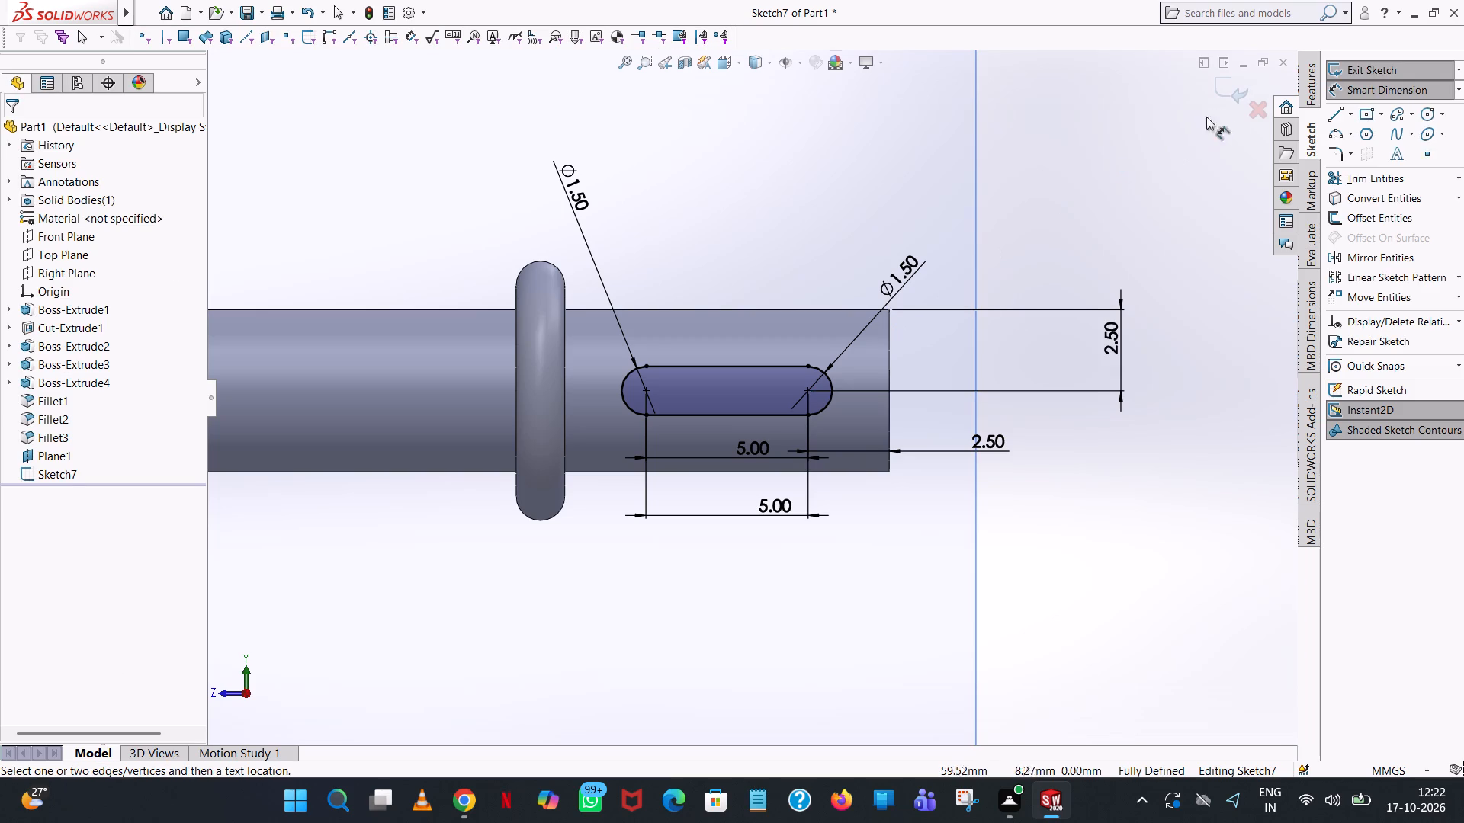
Cut the slot profile into the shaft as a blind Extruded Cut 1.5 mm deep.
{"action": "left_click", "coordinate": [1302, 81]}
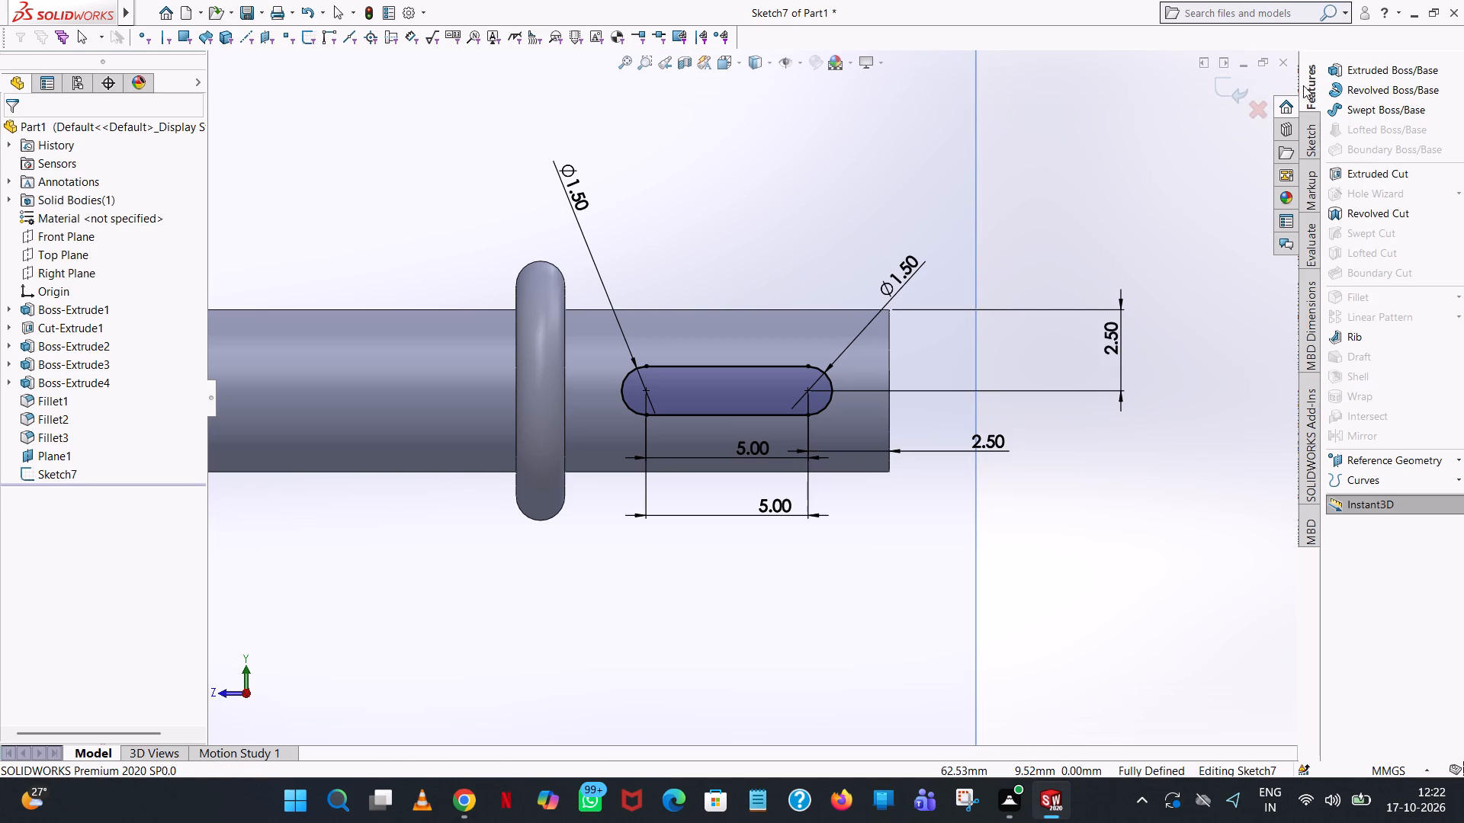
{"action": "left_click", "coordinate": [1354, 165]}
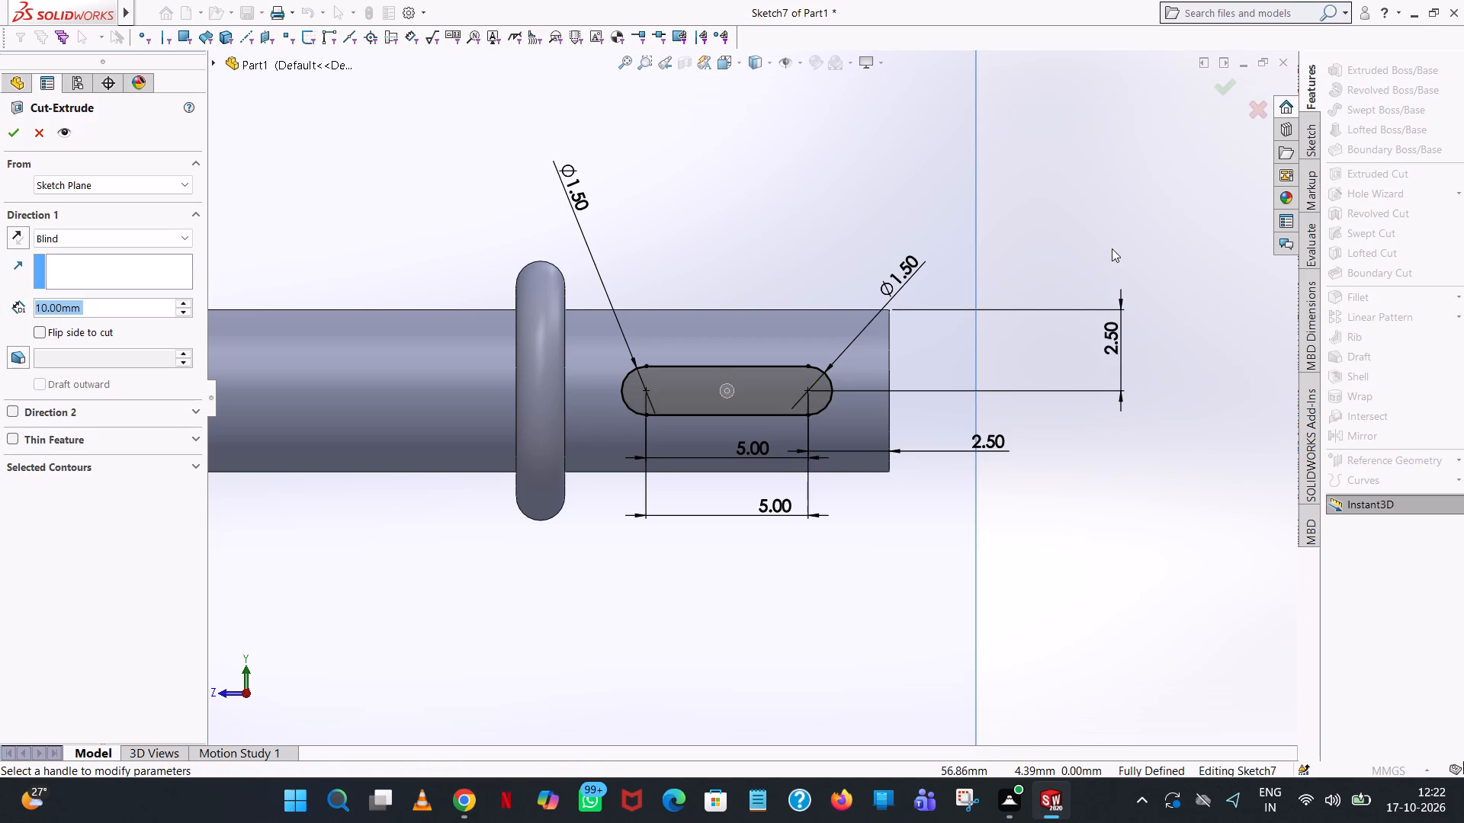
{"action": "middle_click_drag", "start_coordinate": [1109, 249], "coordinate": [1032, 263]}
{"action": "scroll", "coordinate": [1067, 261], "scroll_direction": "up", "scroll_amount": 1}
{"action": "double_click", "coordinate": [130, 307]}
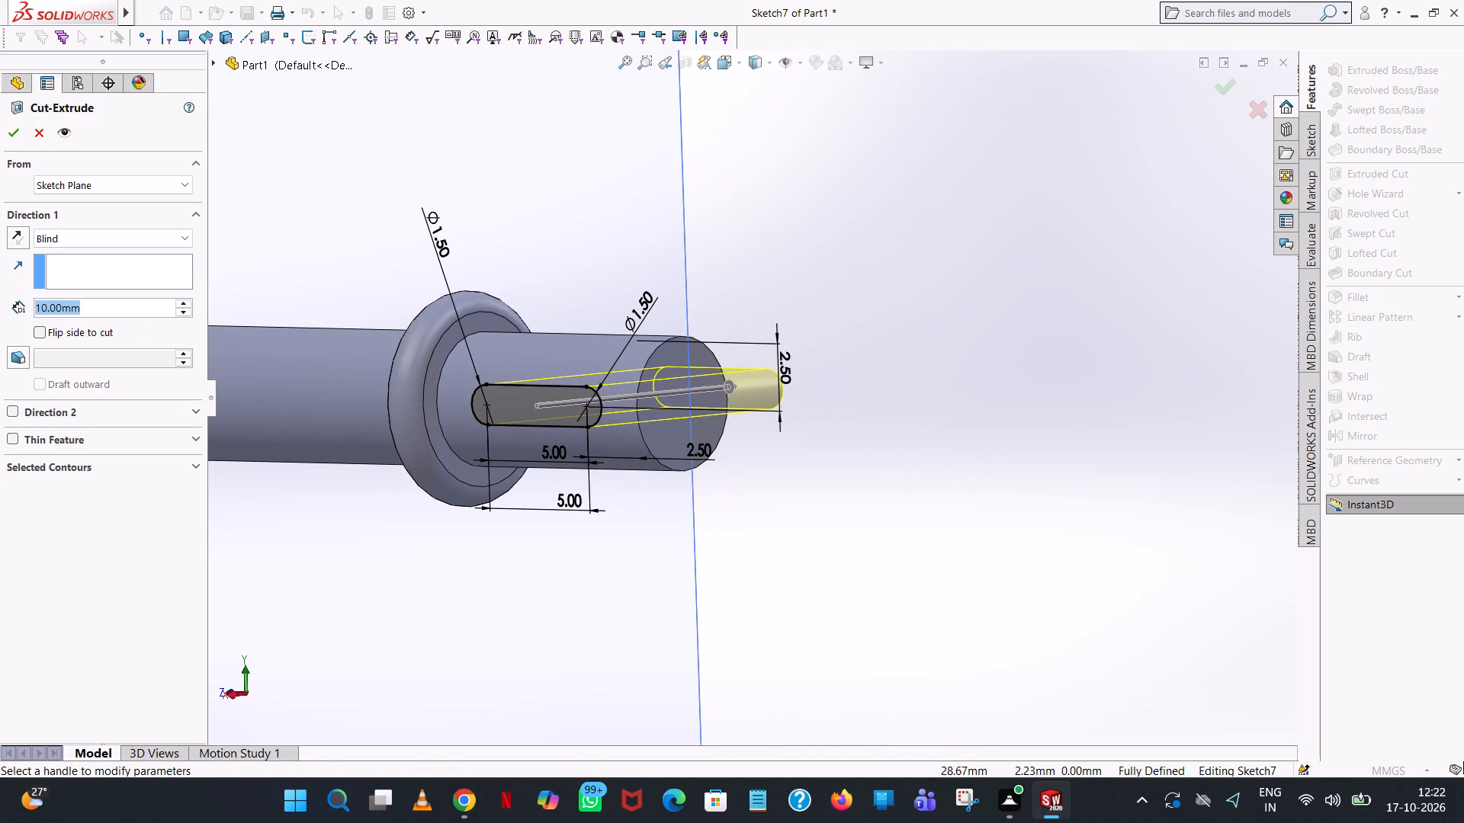
{"action": "type", "text": "1.5"}
{"action": "key", "text": "Return"}
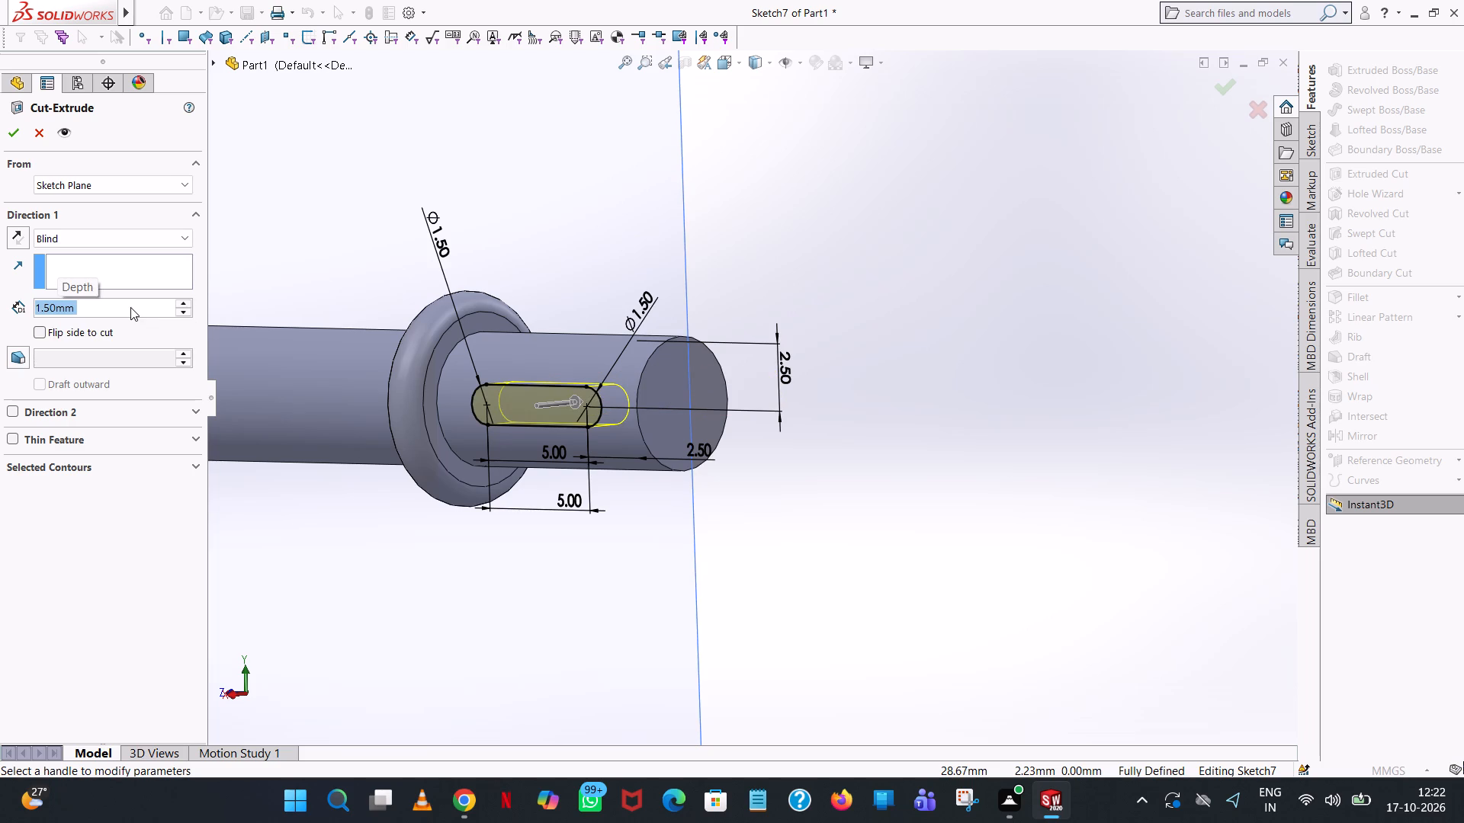
{"action": "left_click", "coordinate": [8, 130]}
{"action": "left_click", "coordinate": [924, 233]}
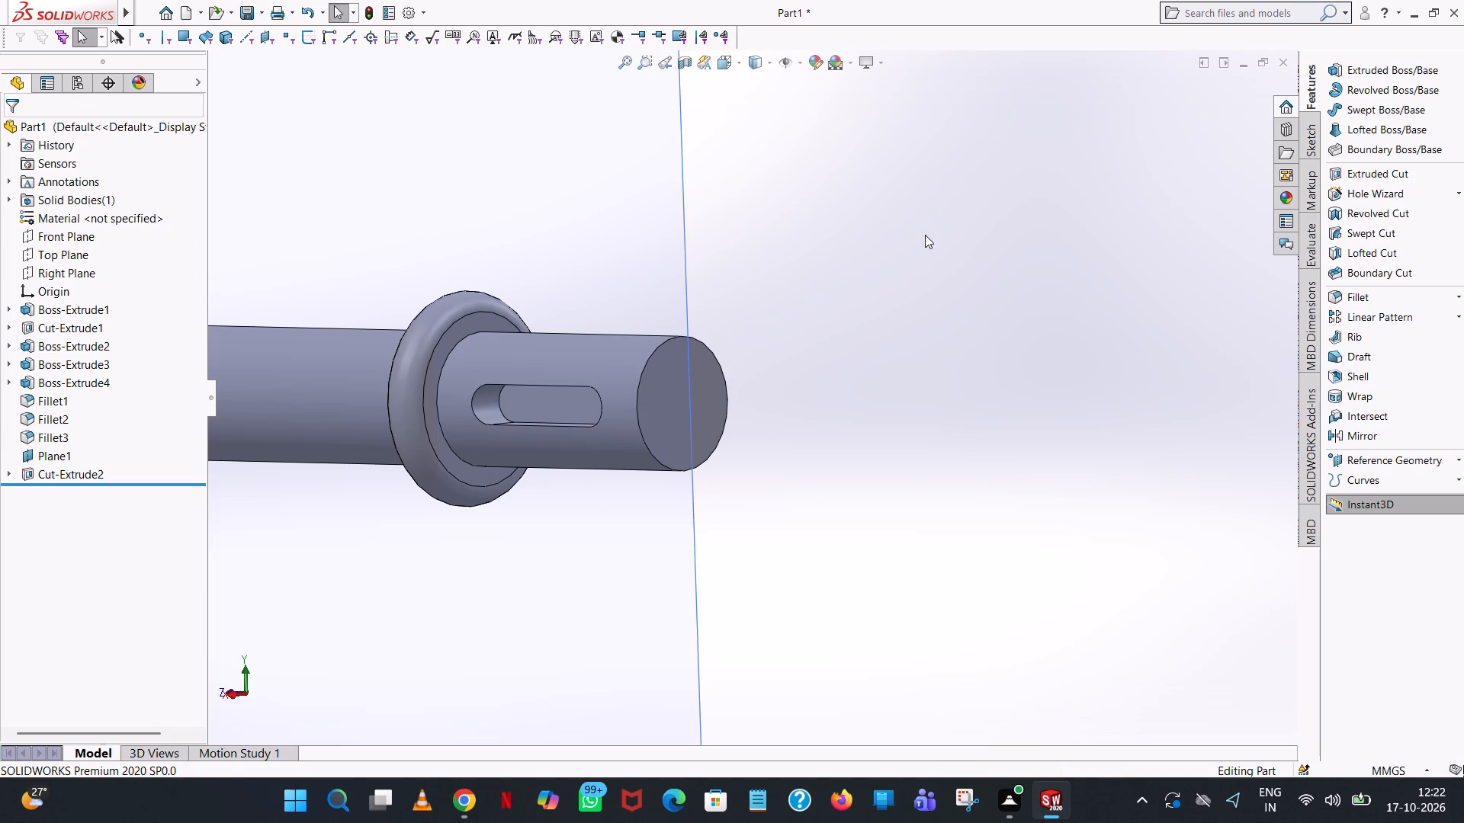
Hide the reference plane Plane1 used for the keyway sketch.
{"action": "middle_click_drag", "start_coordinate": [837, 431], "coordinate": [768, 444]}
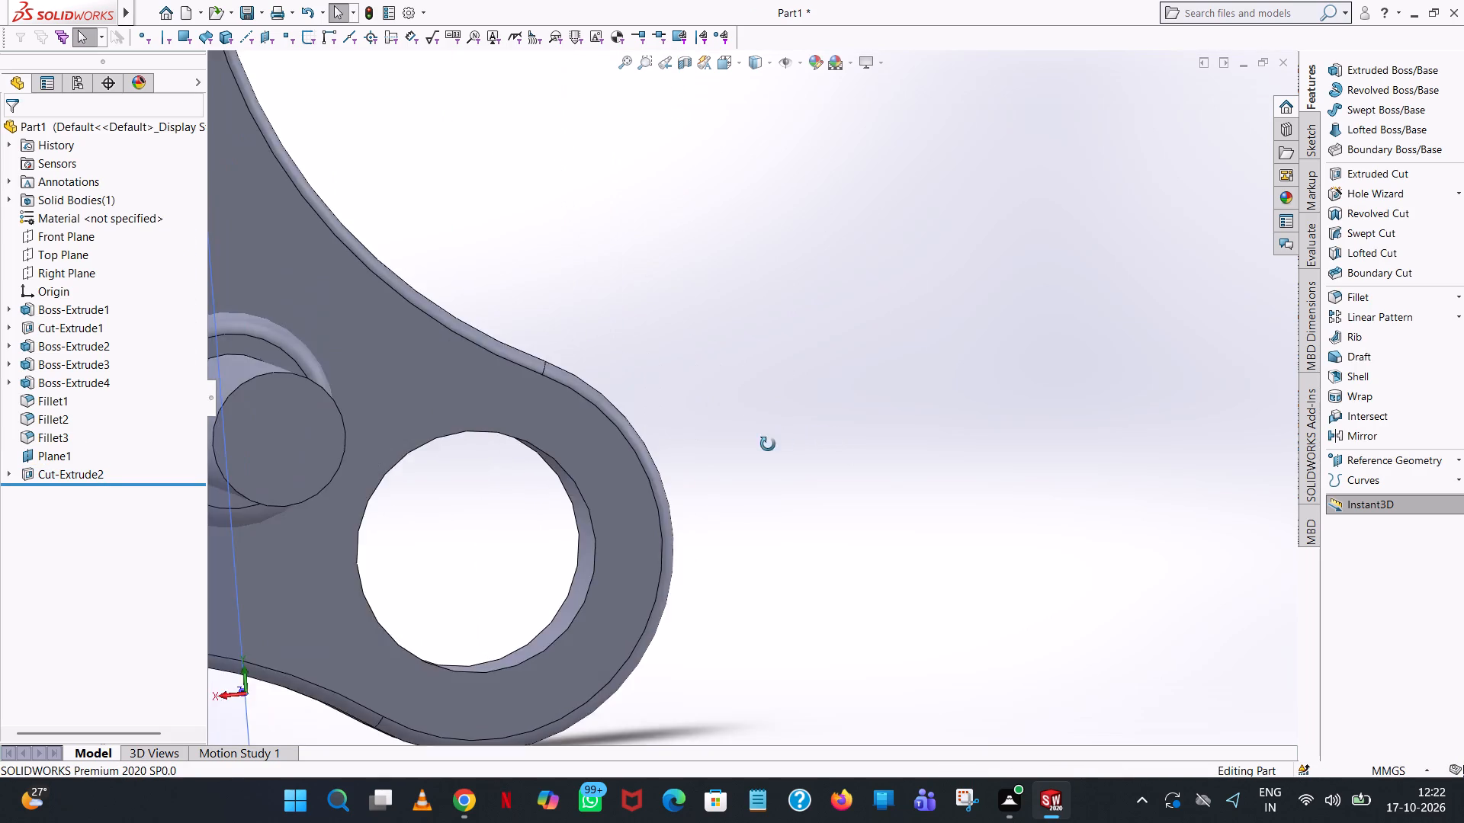
{"action": "middle_click_drag", "start_coordinate": [768, 444], "coordinate": [787, 437]}
{"action": "scroll", "coordinate": [496, 404], "scroll_direction": "up", "scroll_amount": 3}
{"action": "middle_click_drag", "start_coordinate": [619, 329], "coordinate": [590, 338]}
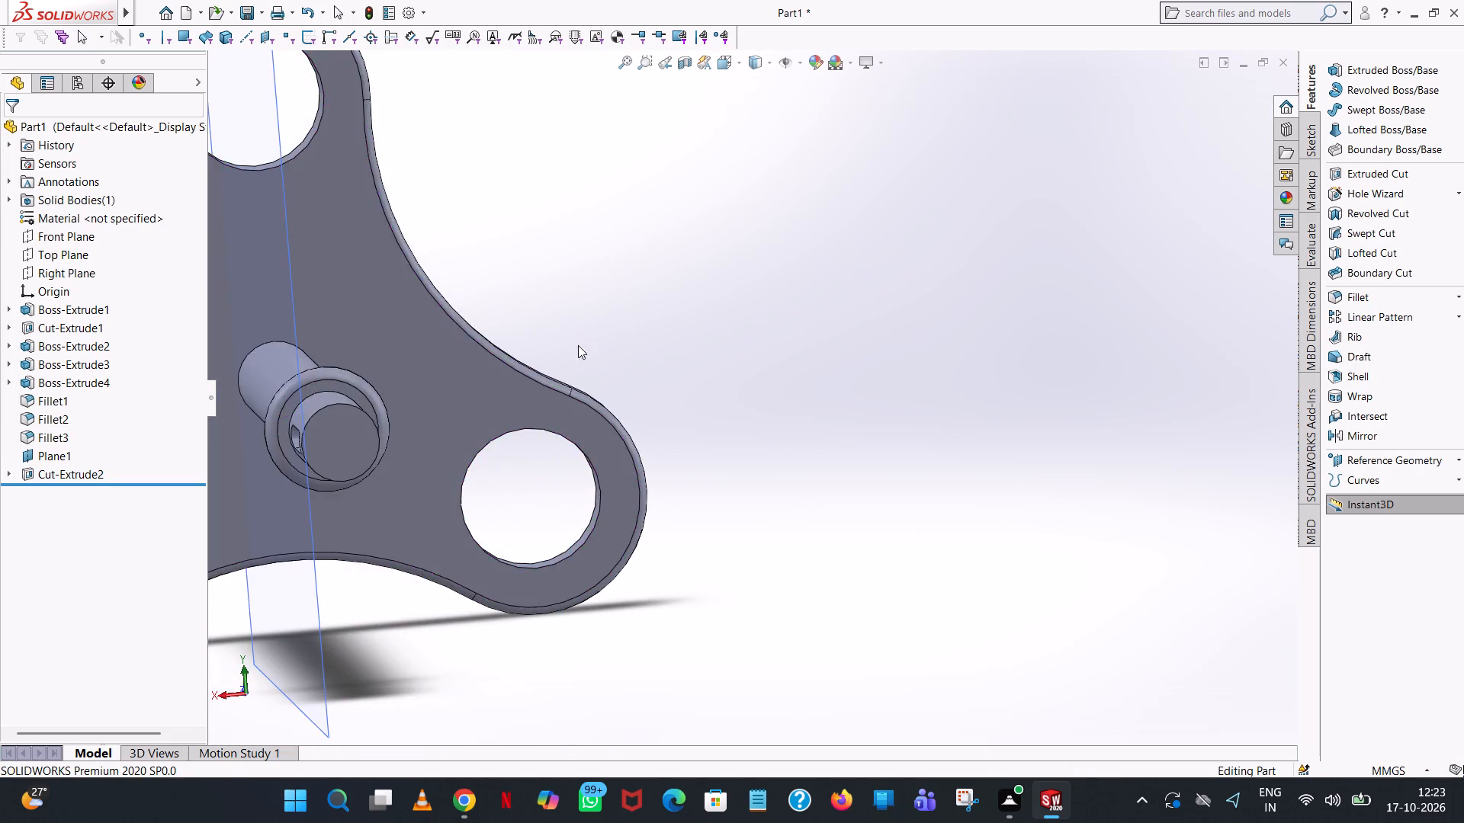
{"action": "scroll", "coordinate": [502, 365], "scroll_direction": "up", "scroll_amount": 4}
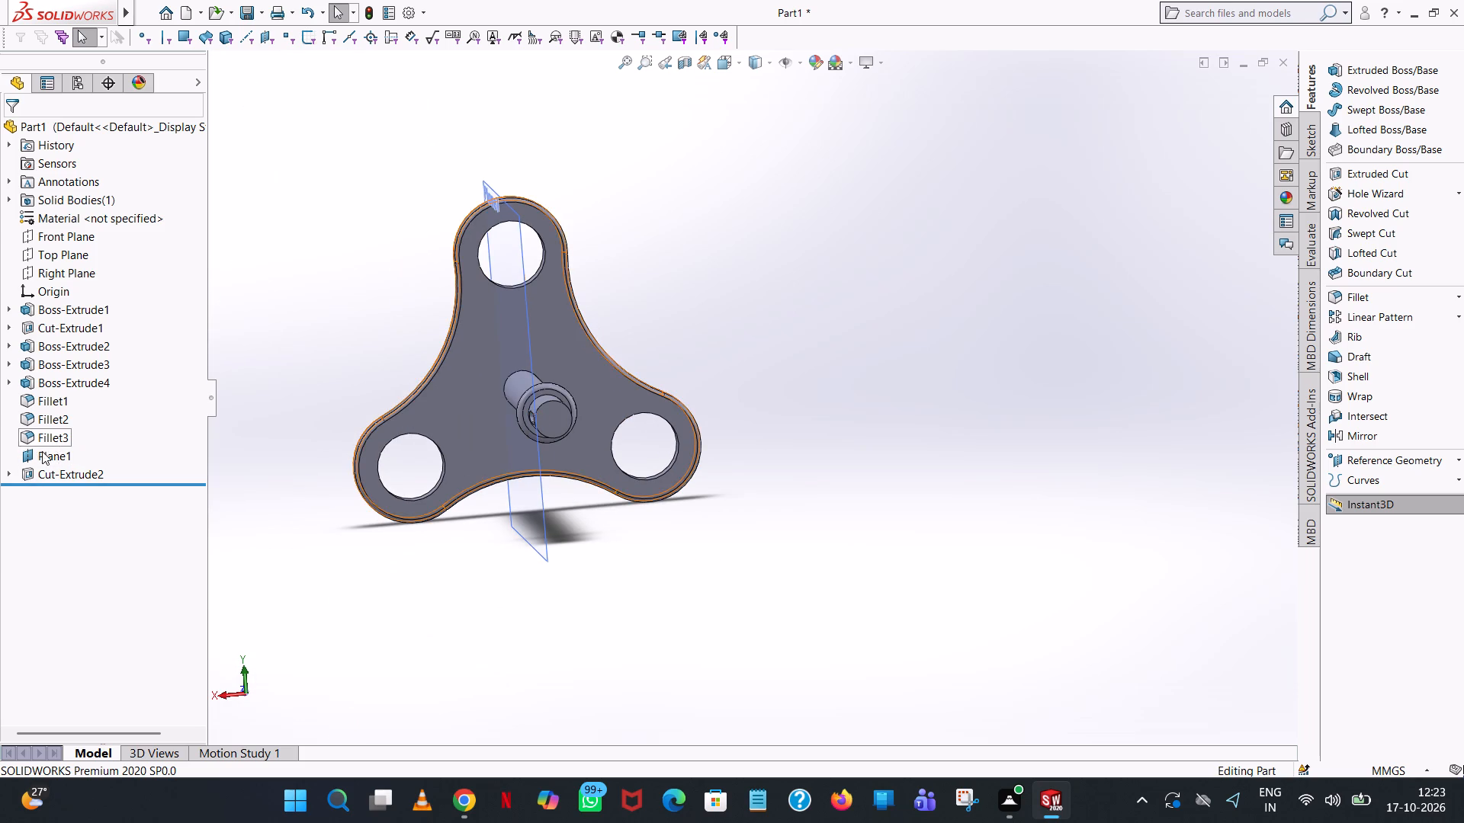
{"action": "left_click", "coordinate": [42, 451]}
{"action": "left_click", "coordinate": [81, 424]}
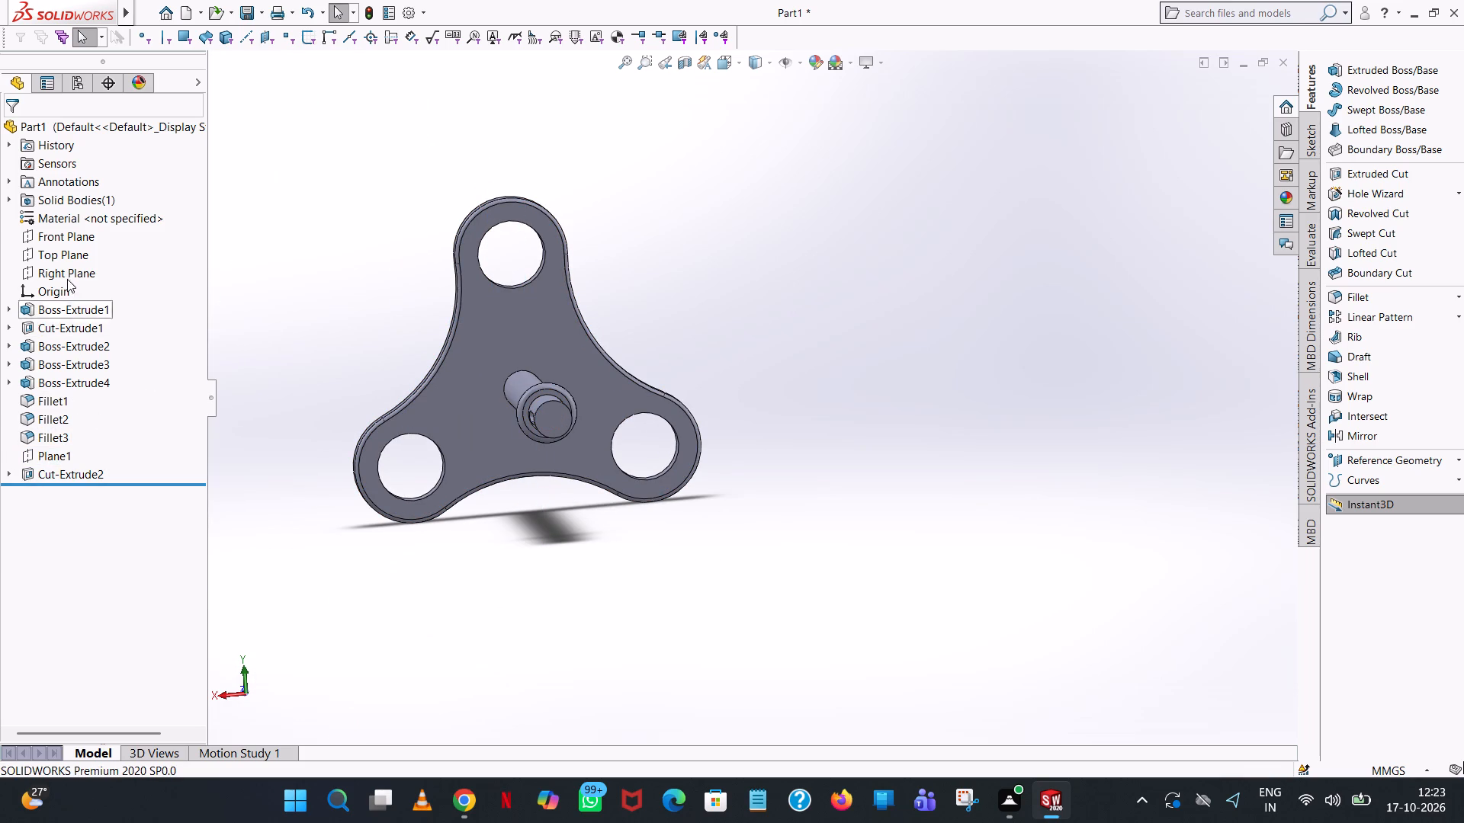
Mirror the keyway cut about the Right Plane onto the opposite side of the shaft.
{"action": "left_click", "coordinate": [66, 276]}
{"action": "scroll", "coordinate": [342, 399], "scroll_direction": "down", "scroll_amount": 3}
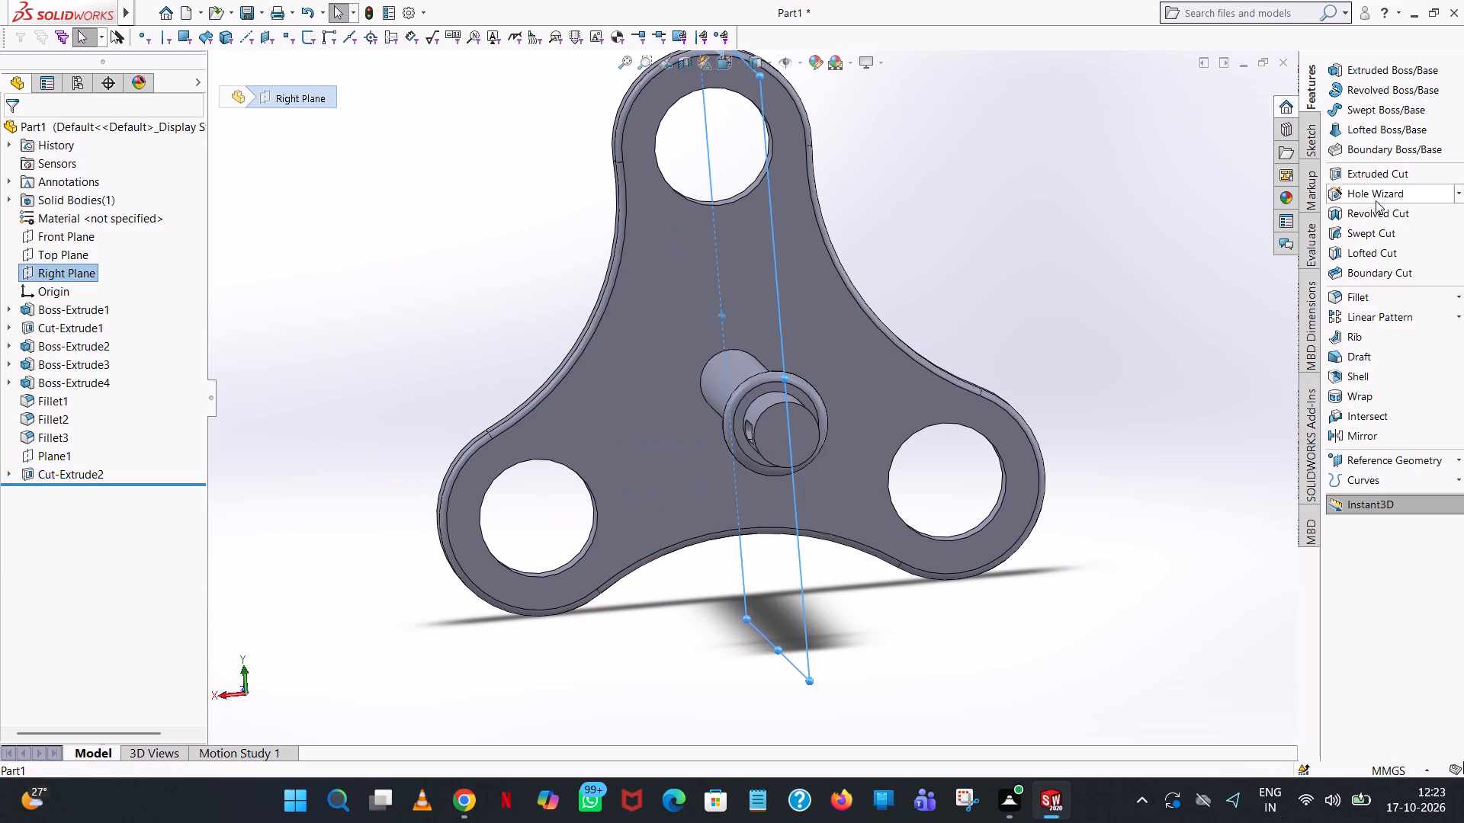
{"action": "left_click", "coordinate": [1363, 438]}
{"action": "scroll", "coordinate": [1050, 399], "scroll_direction": "down", "scroll_amount": 2}
{"action": "middle_click_drag", "start_coordinate": [962, 425], "coordinate": [1013, 438]}
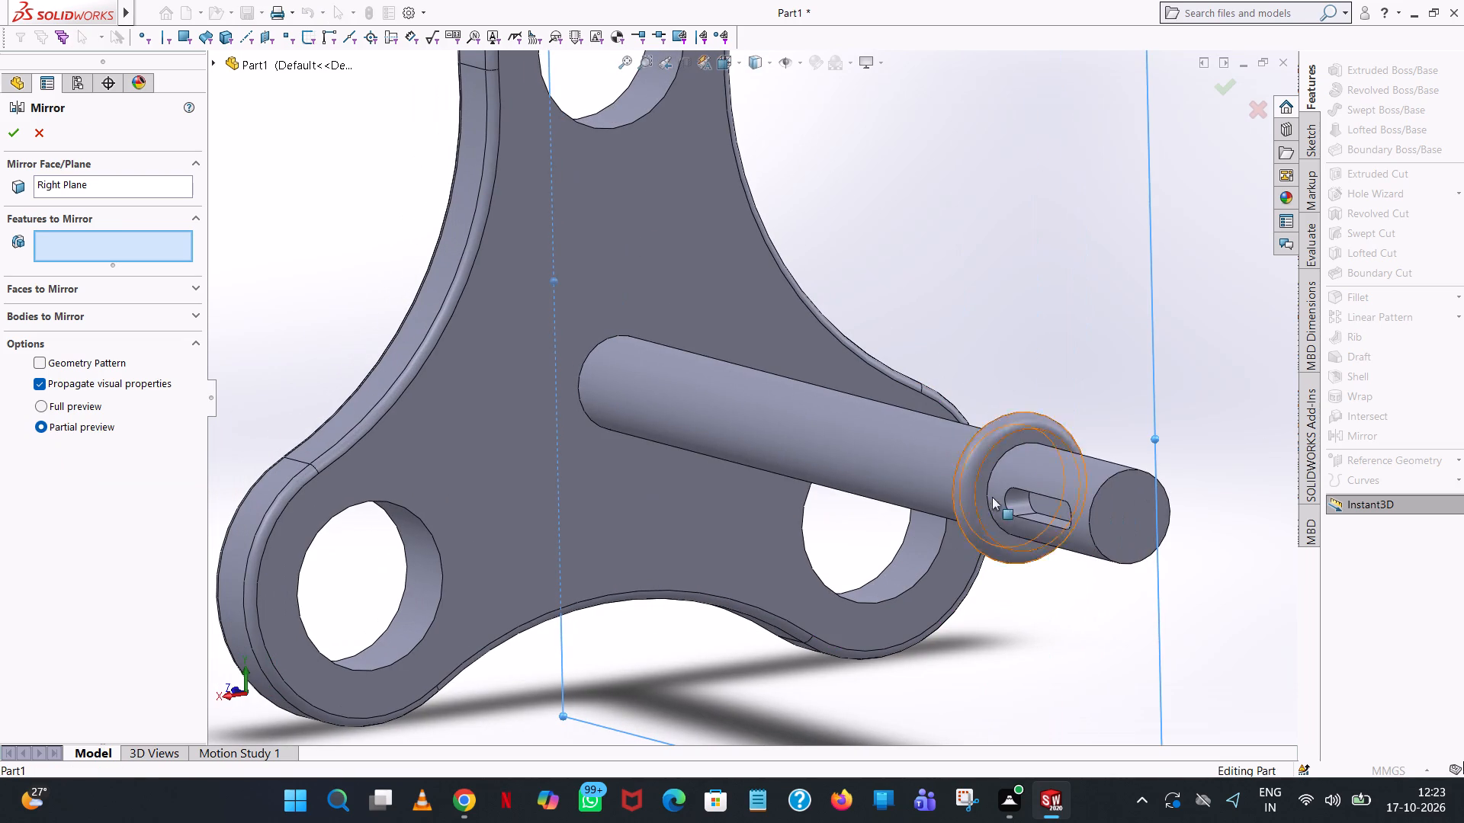
{"action": "left_click", "coordinate": [1041, 506]}
{"action": "middle_click_drag", "start_coordinate": [1282, 425], "coordinate": [1232, 453]}
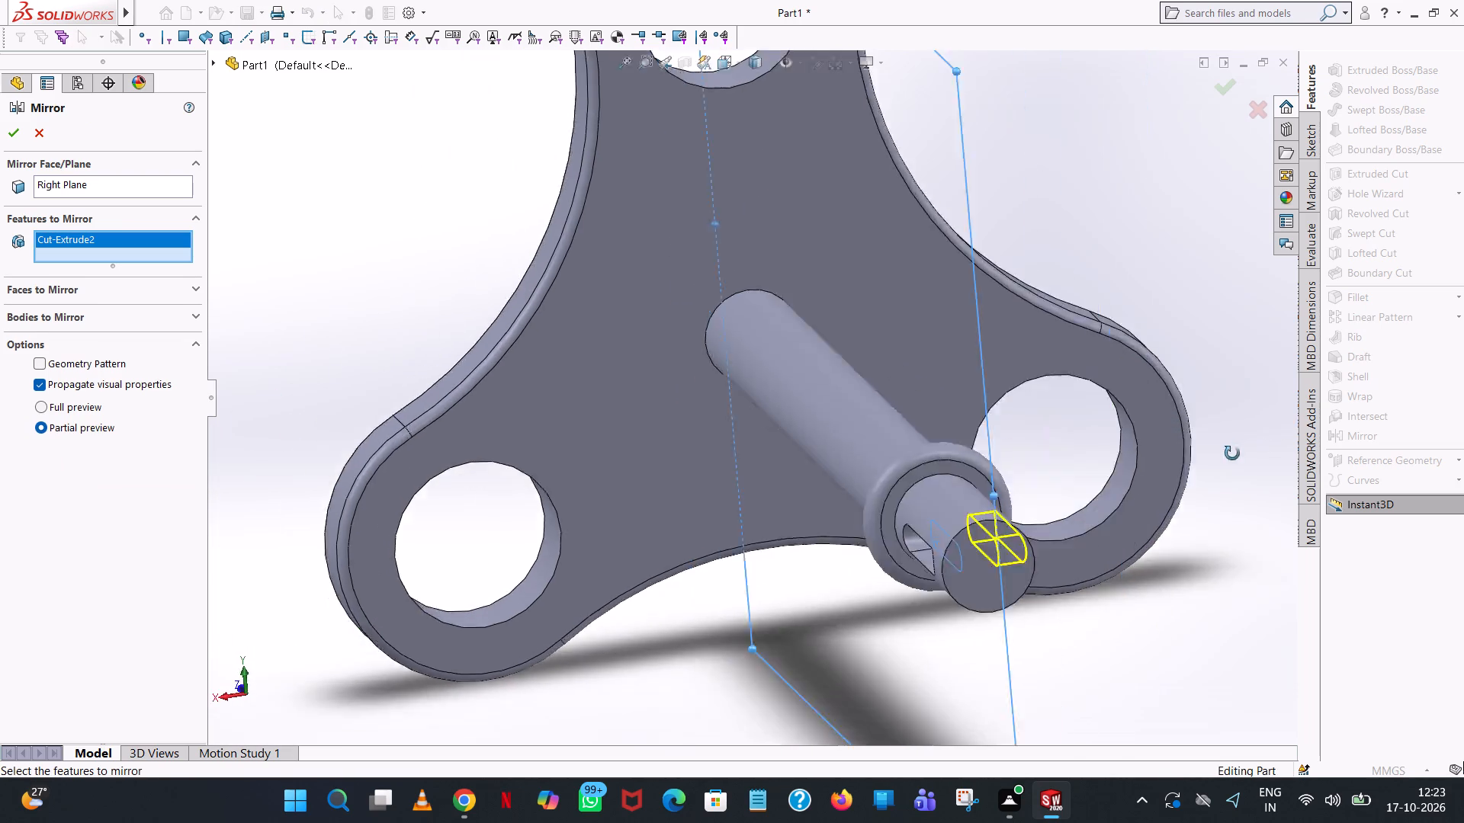
{"action": "middle_click_drag", "start_coordinate": [1232, 453], "coordinate": [1214, 409]}
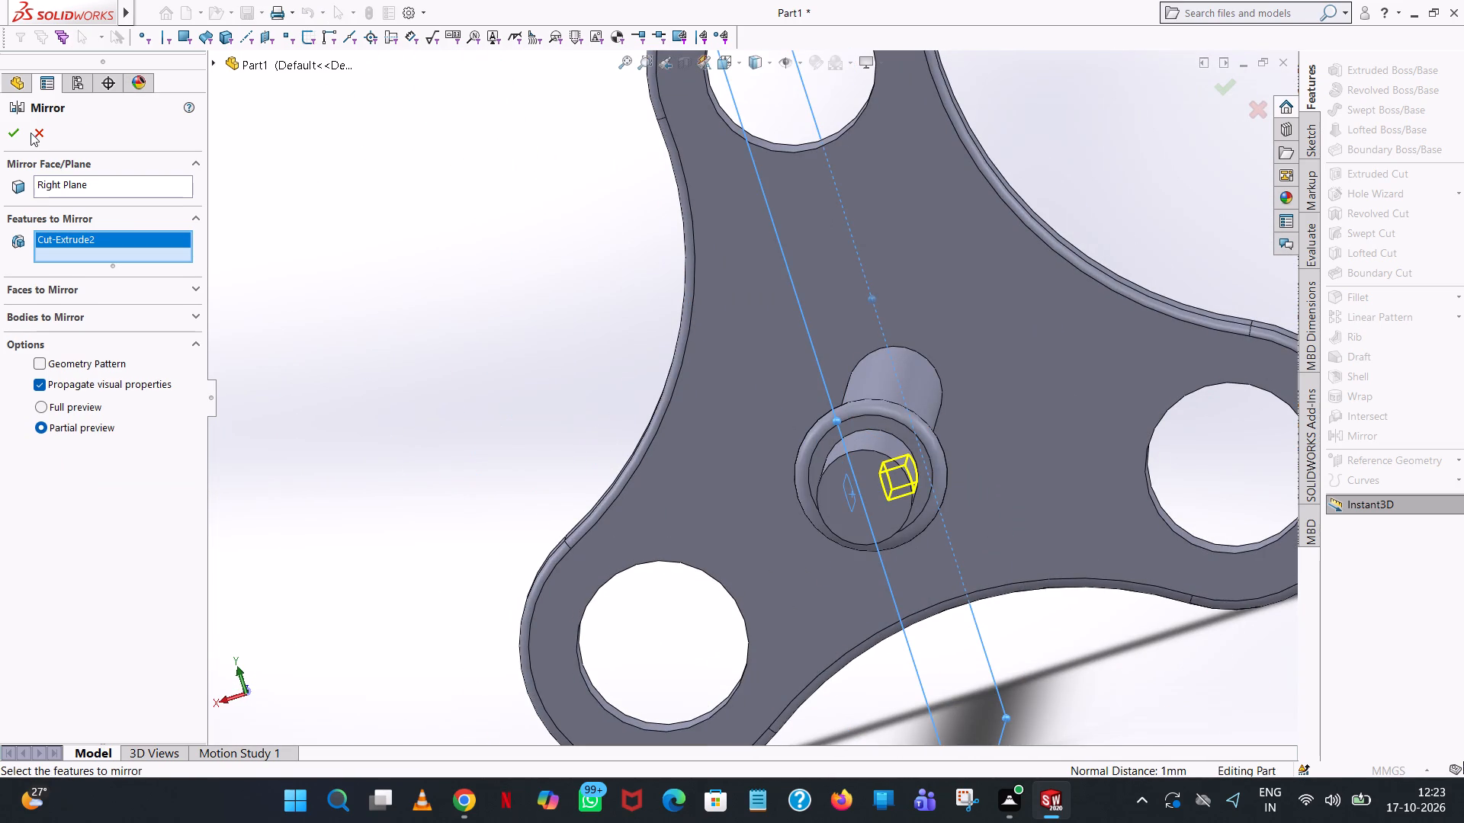
{"action": "left_click", "coordinate": [21, 131]}
{"action": "left_click", "coordinate": [474, 303]}
Examine the carrier from several angles, checking the keyways on both sides of the shaft.
{"action": "middle_click_drag", "start_coordinate": [674, 348], "coordinate": [808, 310]}
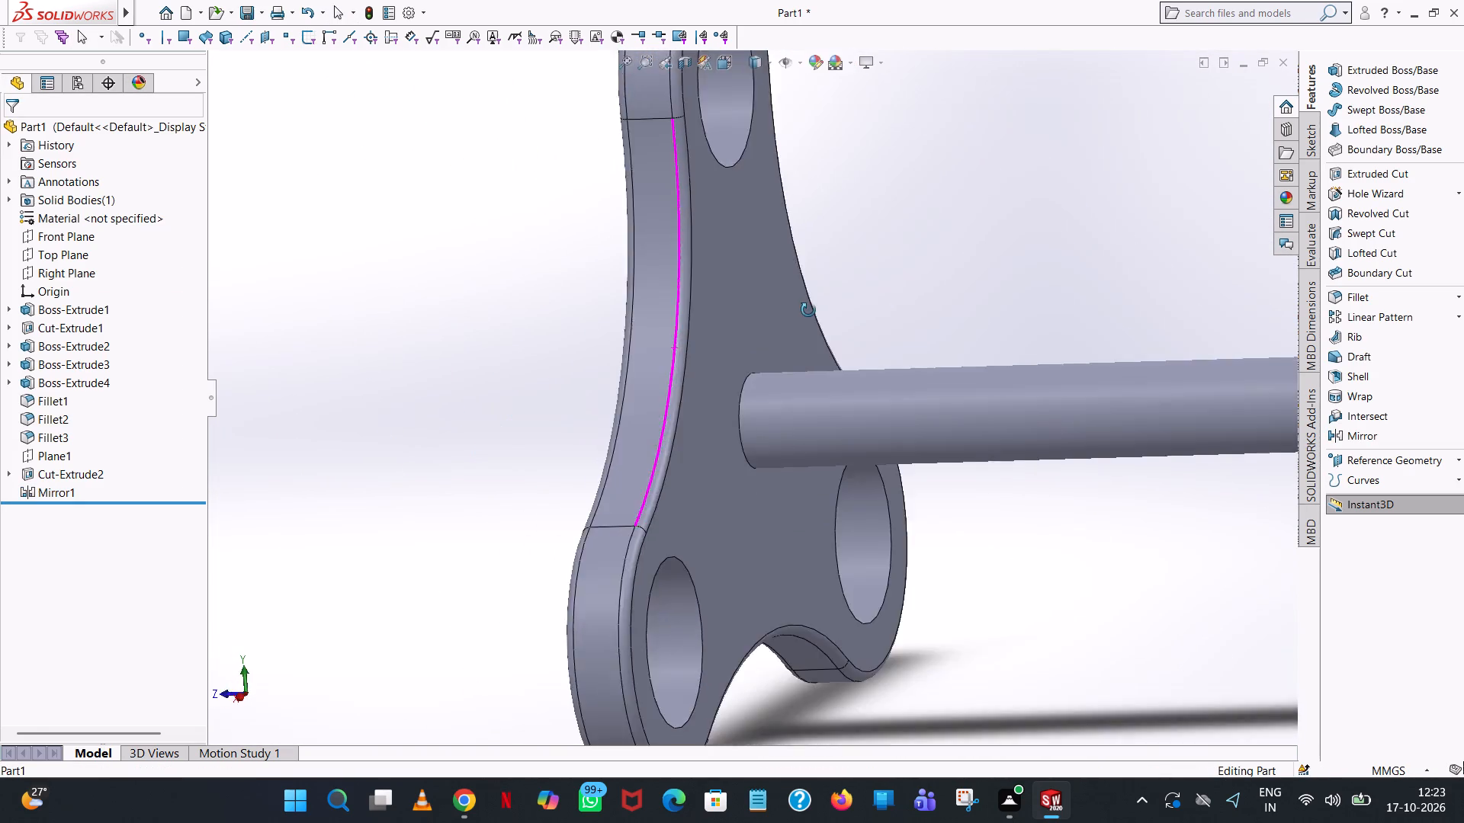
{"action": "middle_click_drag", "start_coordinate": [808, 310], "coordinate": [731, 312]}
{"action": "scroll", "coordinate": [808, 310], "scroll_direction": "up", "scroll_amount": 1}
{"action": "scroll", "coordinate": [1167, 430], "scroll_direction": "up", "scroll_amount": 4}
{"action": "middle_click_drag", "start_coordinate": [1105, 383], "coordinate": [824, 468]}
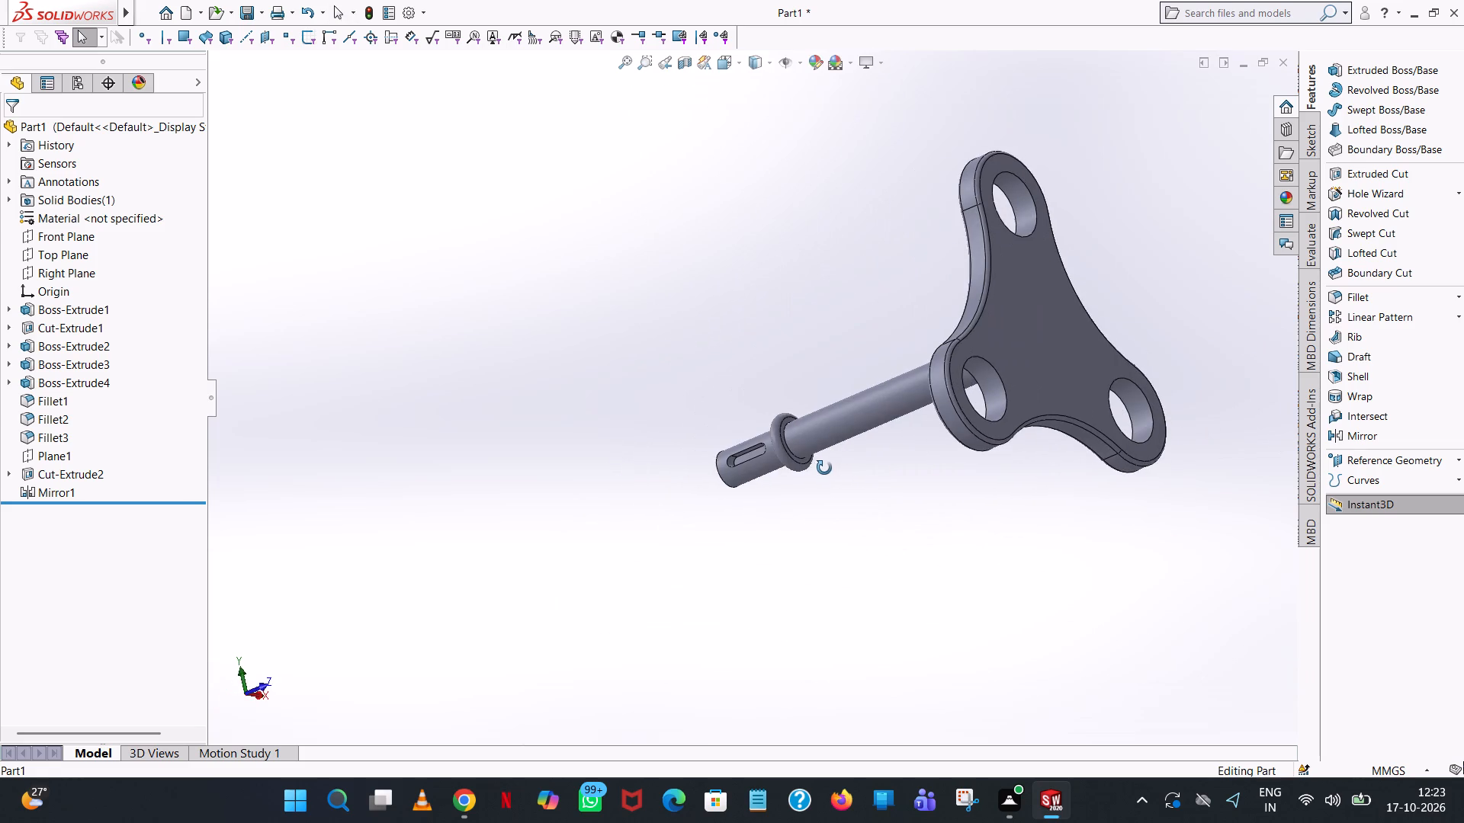
{"action": "middle_click_drag", "start_coordinate": [824, 468], "coordinate": [827, 468]}
{"action": "scroll", "coordinate": [734, 453], "scroll_direction": "down", "scroll_amount": 8}
{"action": "middle_click_drag", "start_coordinate": [885, 485], "coordinate": [1093, 456]}
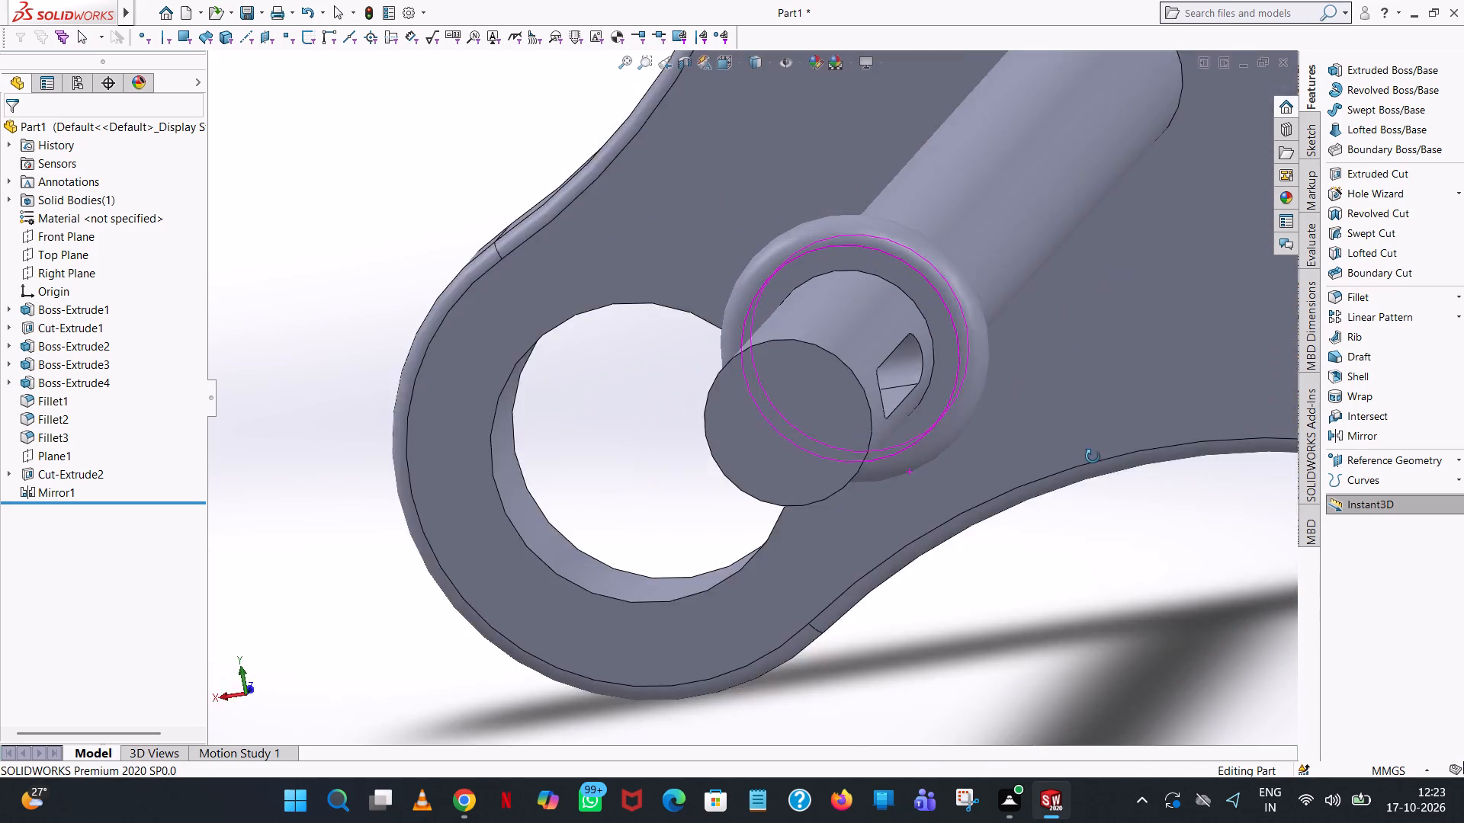
{"action": "middle_click_drag", "start_coordinate": [1093, 456], "coordinate": [1131, 424]}
{"action": "scroll", "coordinate": [933, 376], "scroll_direction": "up", "scroll_amount": 6}
{"action": "scroll", "coordinate": [942, 373], "scroll_direction": "down", "scroll_amount": 3}
{"action": "scroll", "coordinate": [942, 373], "scroll_direction": "up", "scroll_amount": 4}
{"action": "middle_click_drag", "start_coordinate": [933, 376], "coordinate": [913, 382]}
{"action": "middle_click_drag", "start_coordinate": [913, 382], "coordinate": [969, 379]}
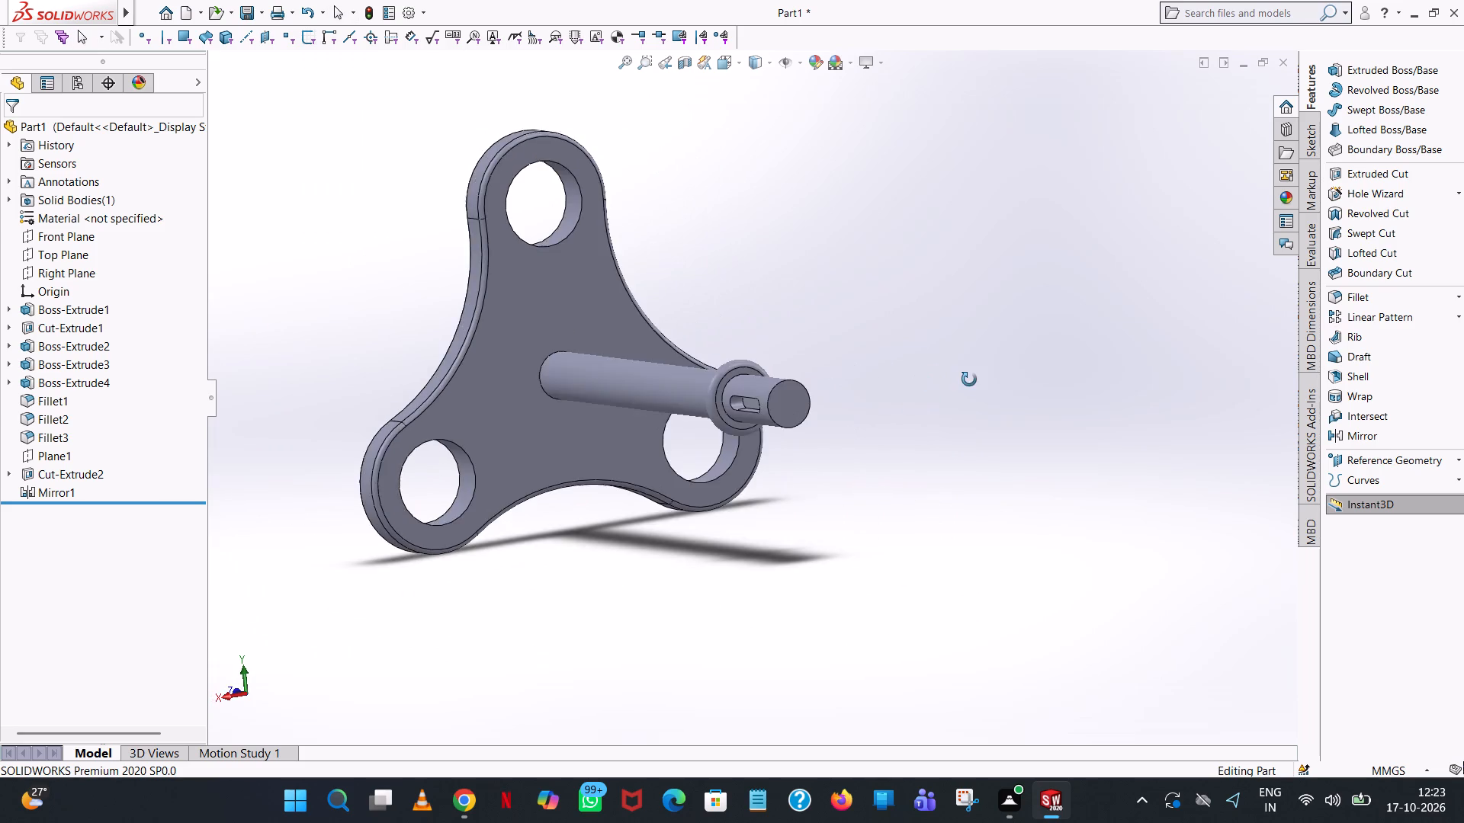
{"action": "middle_click_drag", "start_coordinate": [969, 379], "coordinate": [782, 445]}
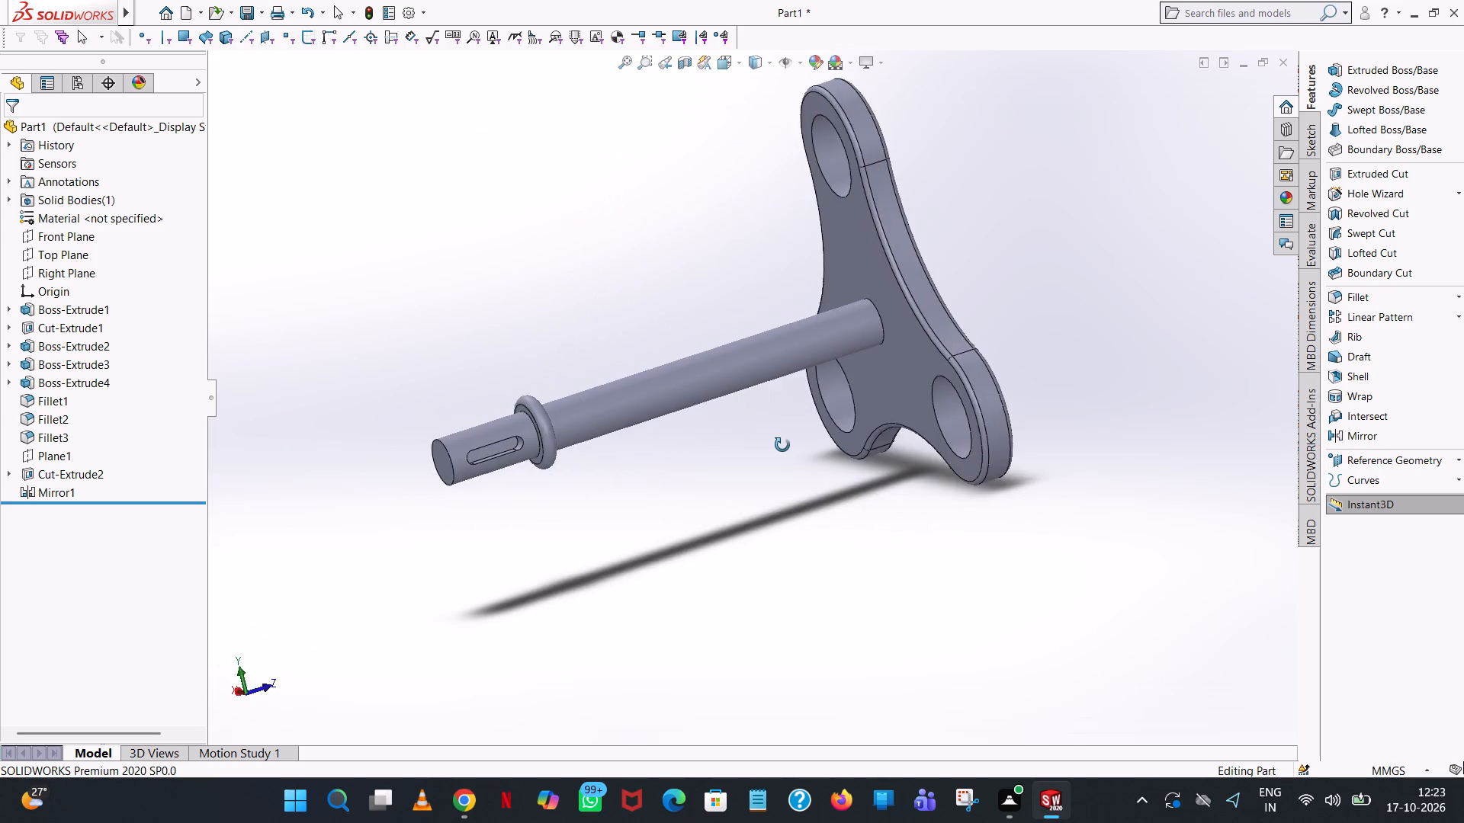
{"action": "middle_click_drag", "start_coordinate": [782, 445], "coordinate": [732, 525]}
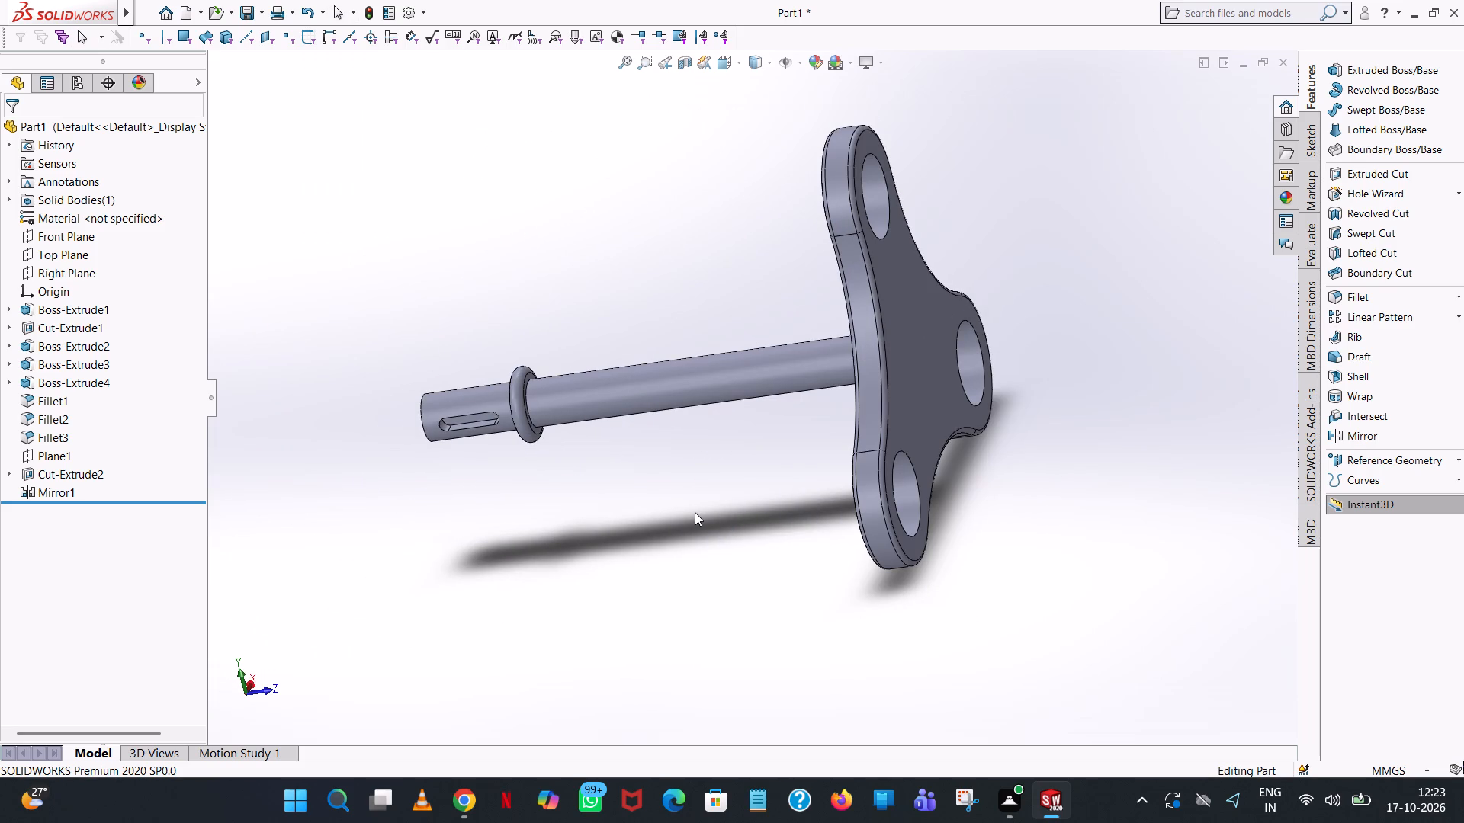
Chamfer the circular edge at the shaft's free end with a distance of 0.5 mm at 45 degrees.
{"action": "left_click", "coordinate": [1459, 296]}
{"action": "left_click", "coordinate": [1414, 319]}
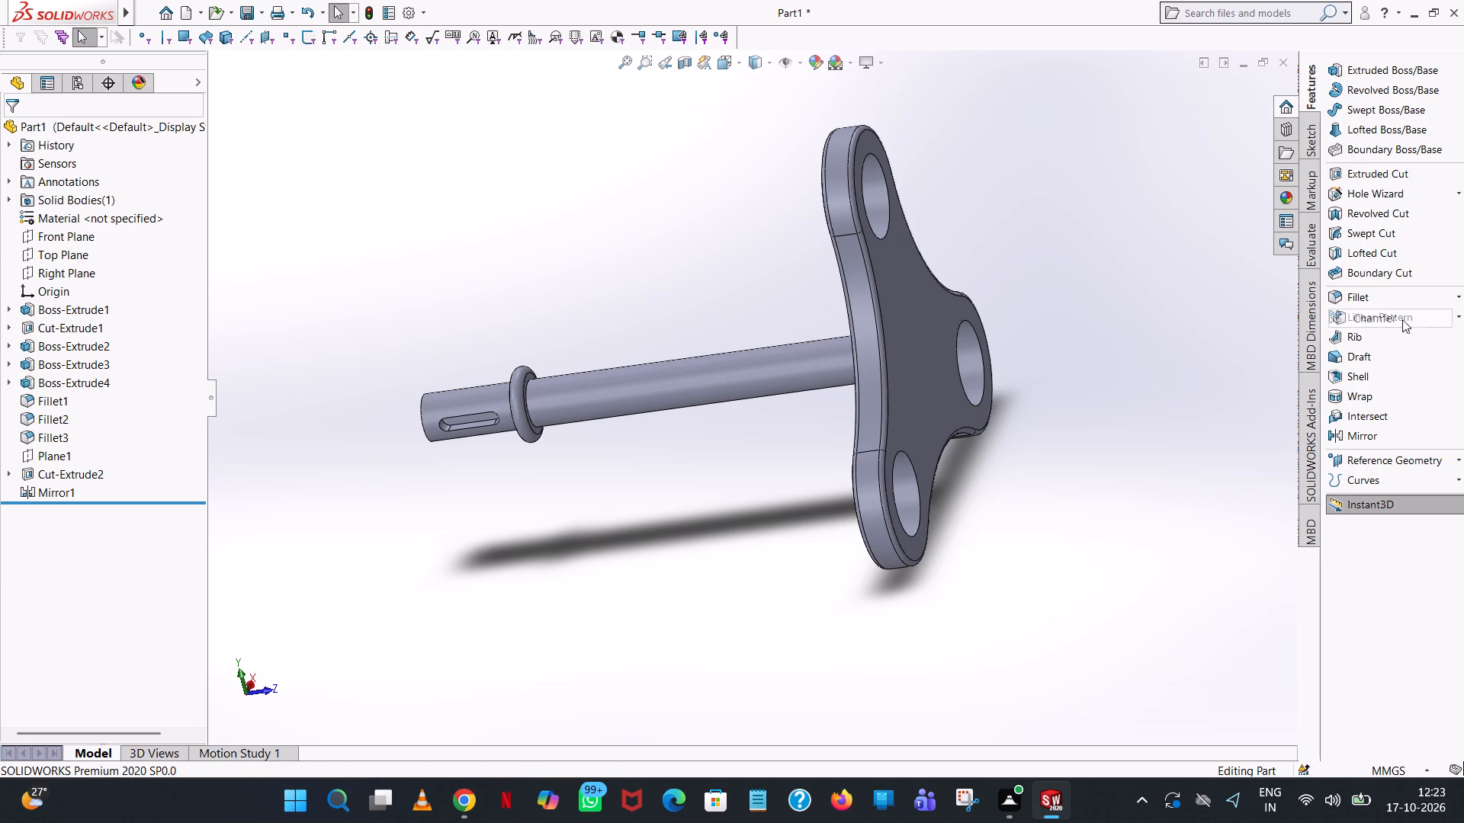
{"action": "middle_click_drag", "start_coordinate": [419, 460], "coordinate": [518, 477]}
{"action": "scroll", "coordinate": [357, 421], "scroll_direction": "down", "scroll_amount": 5}
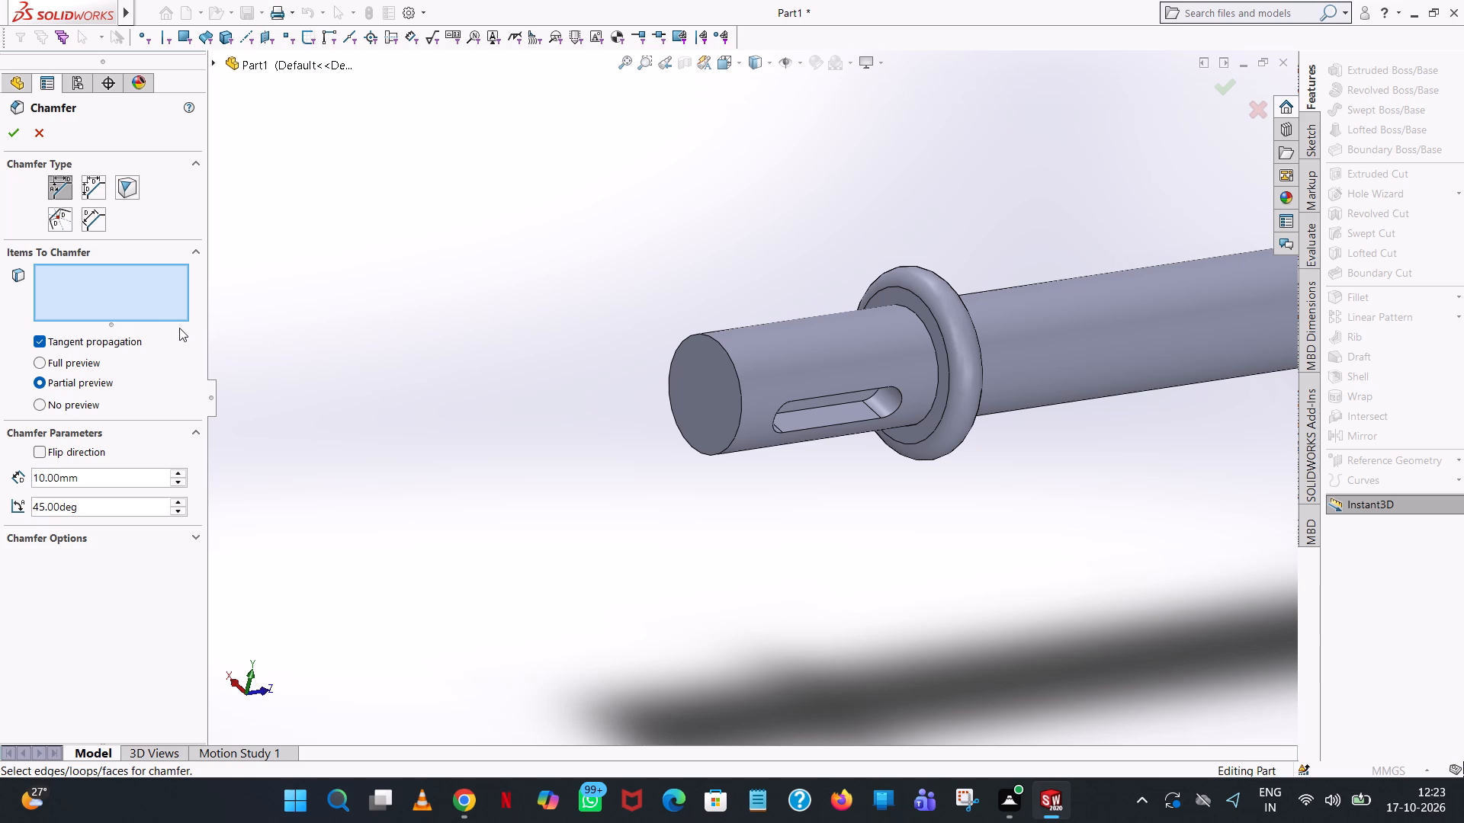
{"action": "double_click", "coordinate": [97, 469]}
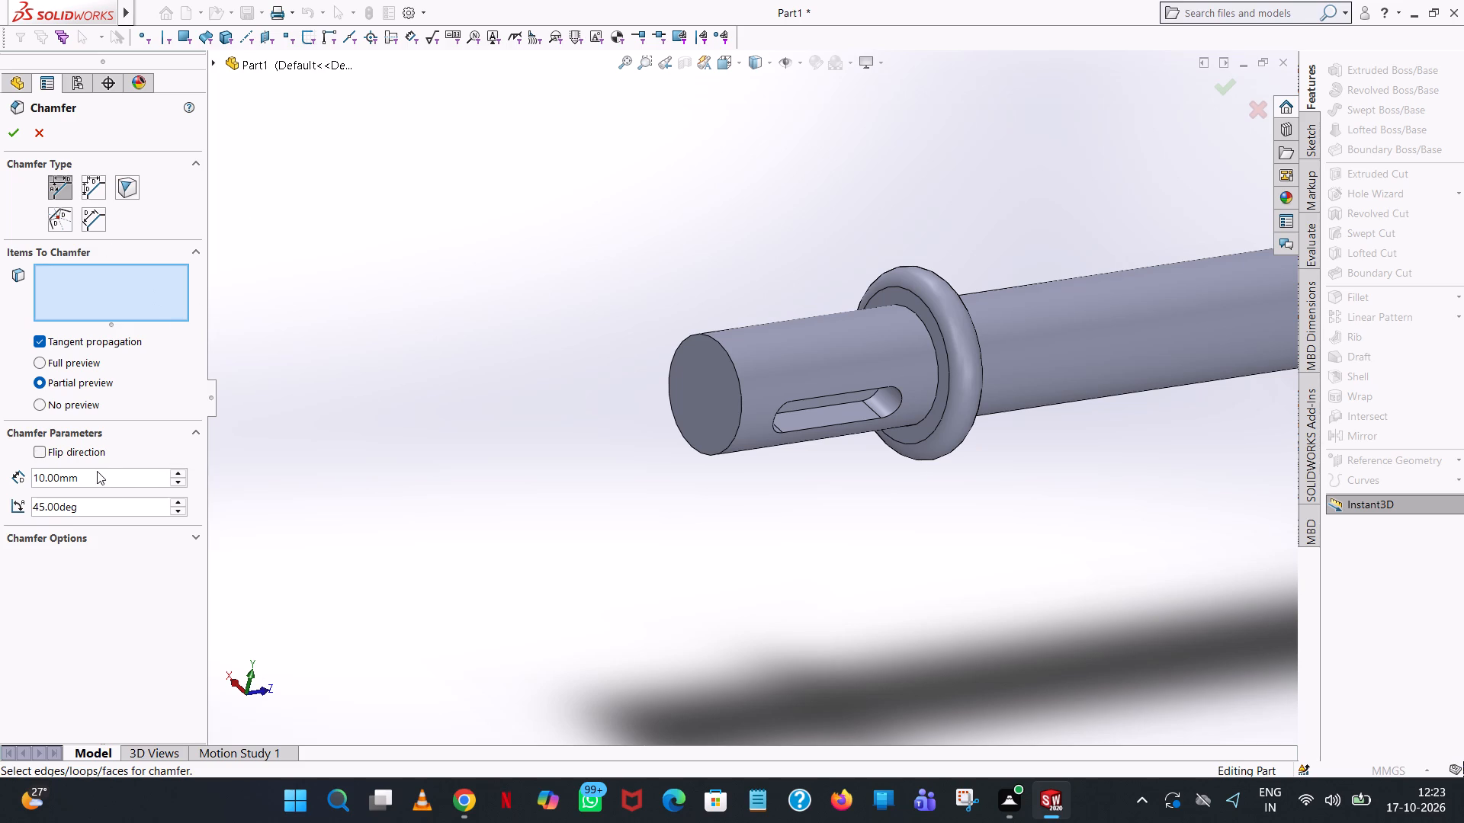
{"action": "double_click", "coordinate": [90, 476]}
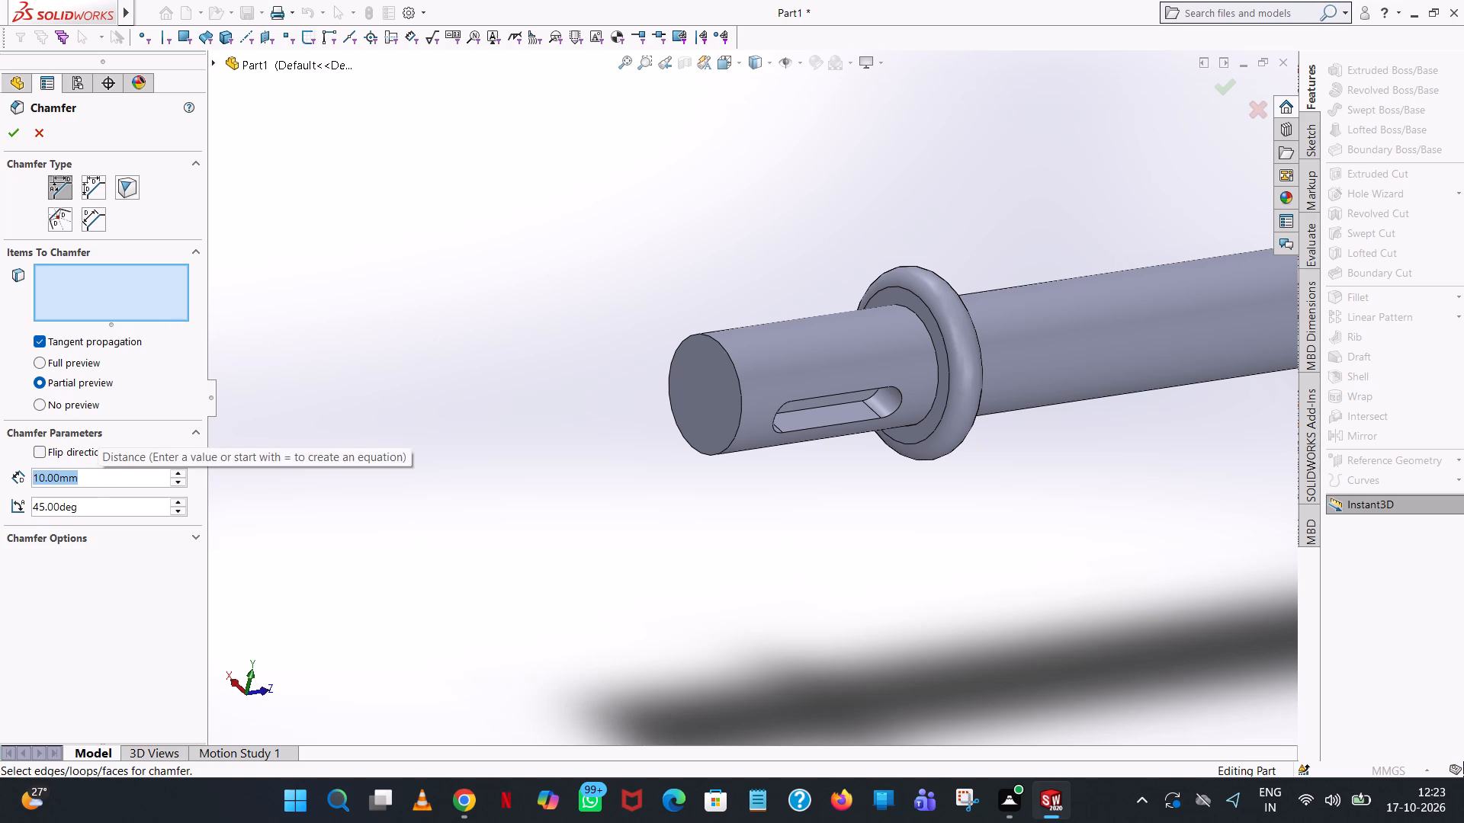
{"action": "type", "text": "0.5"}
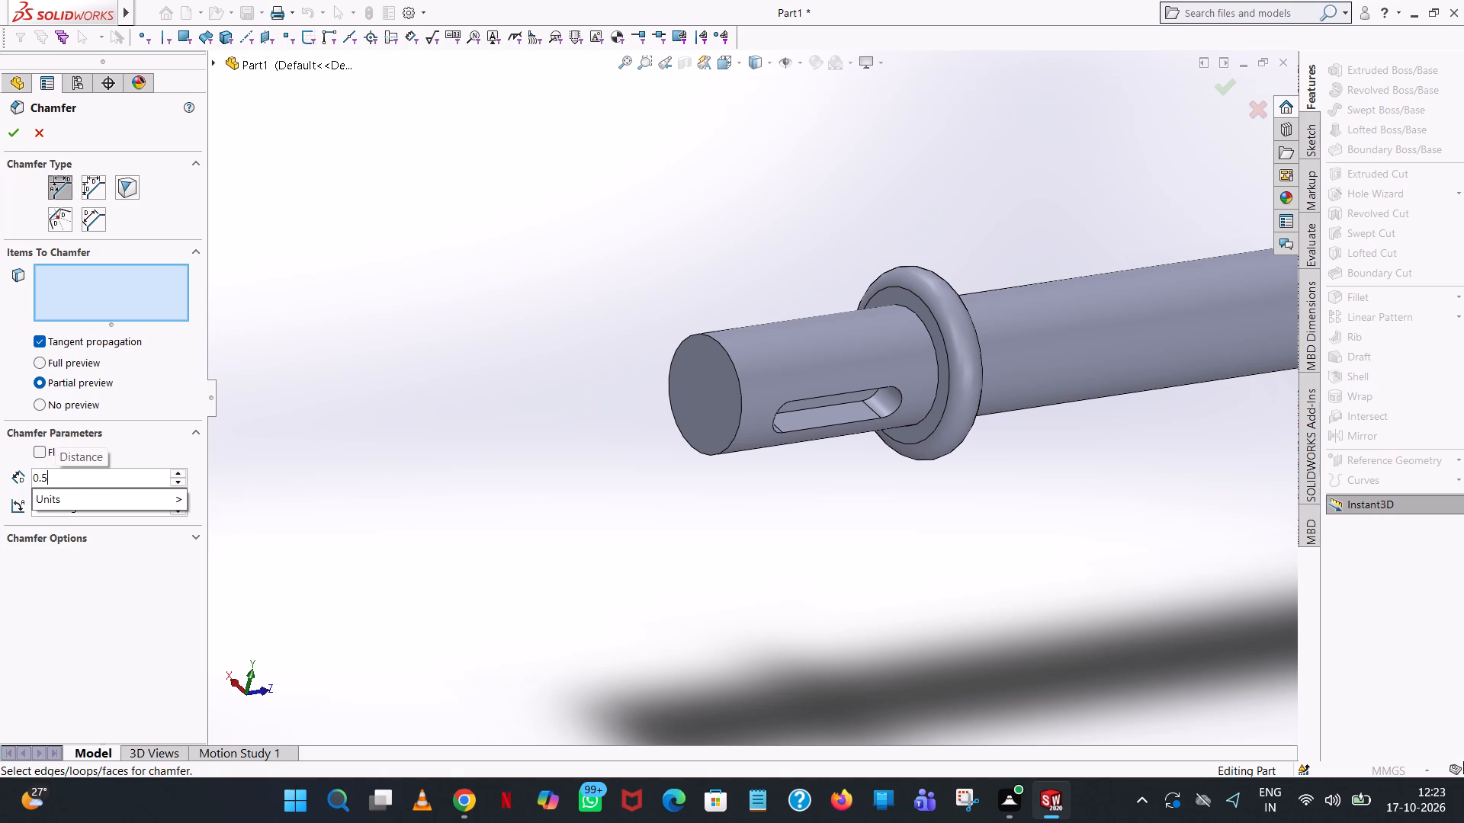
{"action": "left_click", "coordinate": [418, 349]}
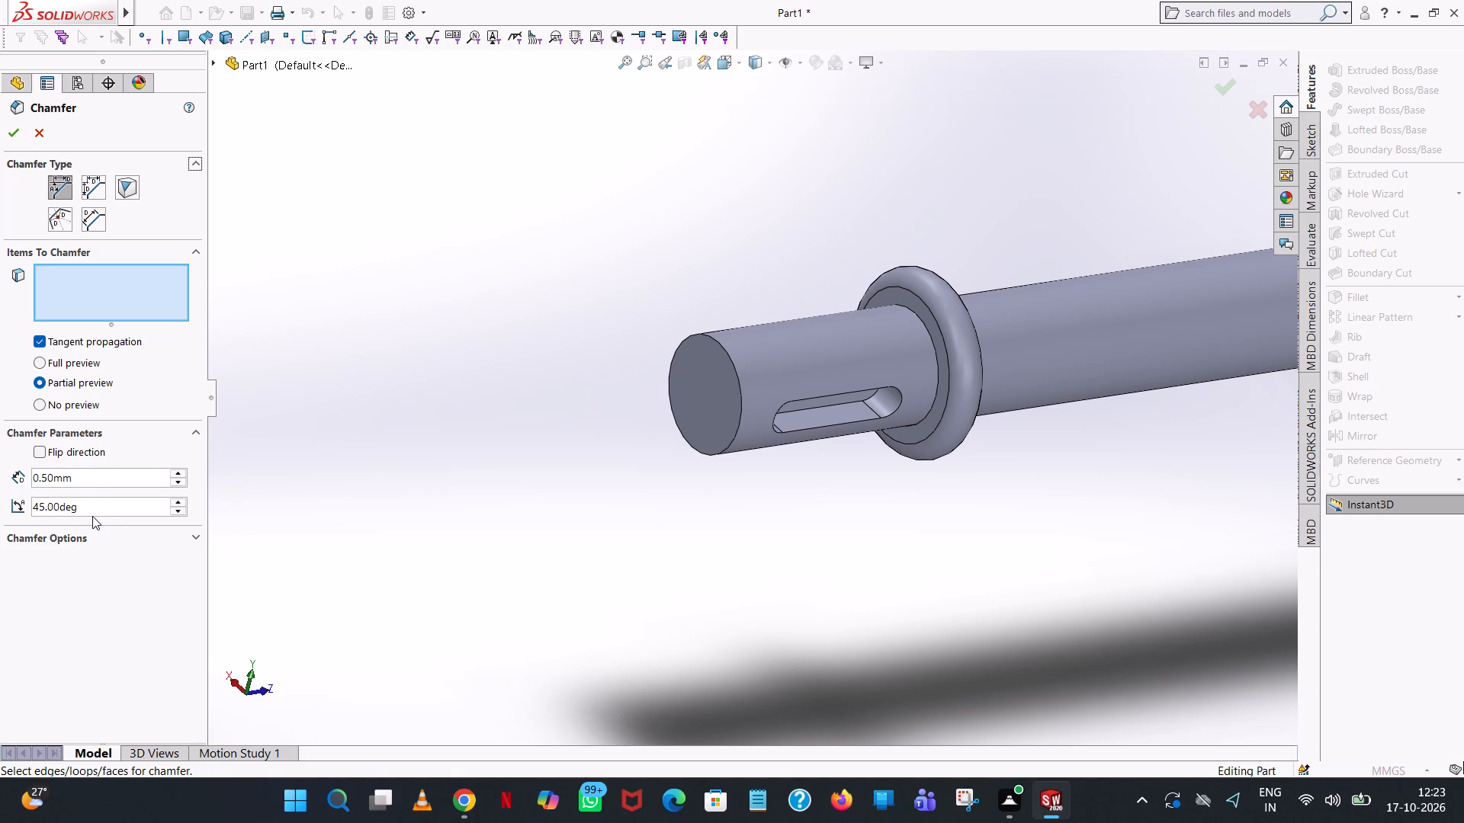
{"action": "left_click", "coordinate": [729, 355]}
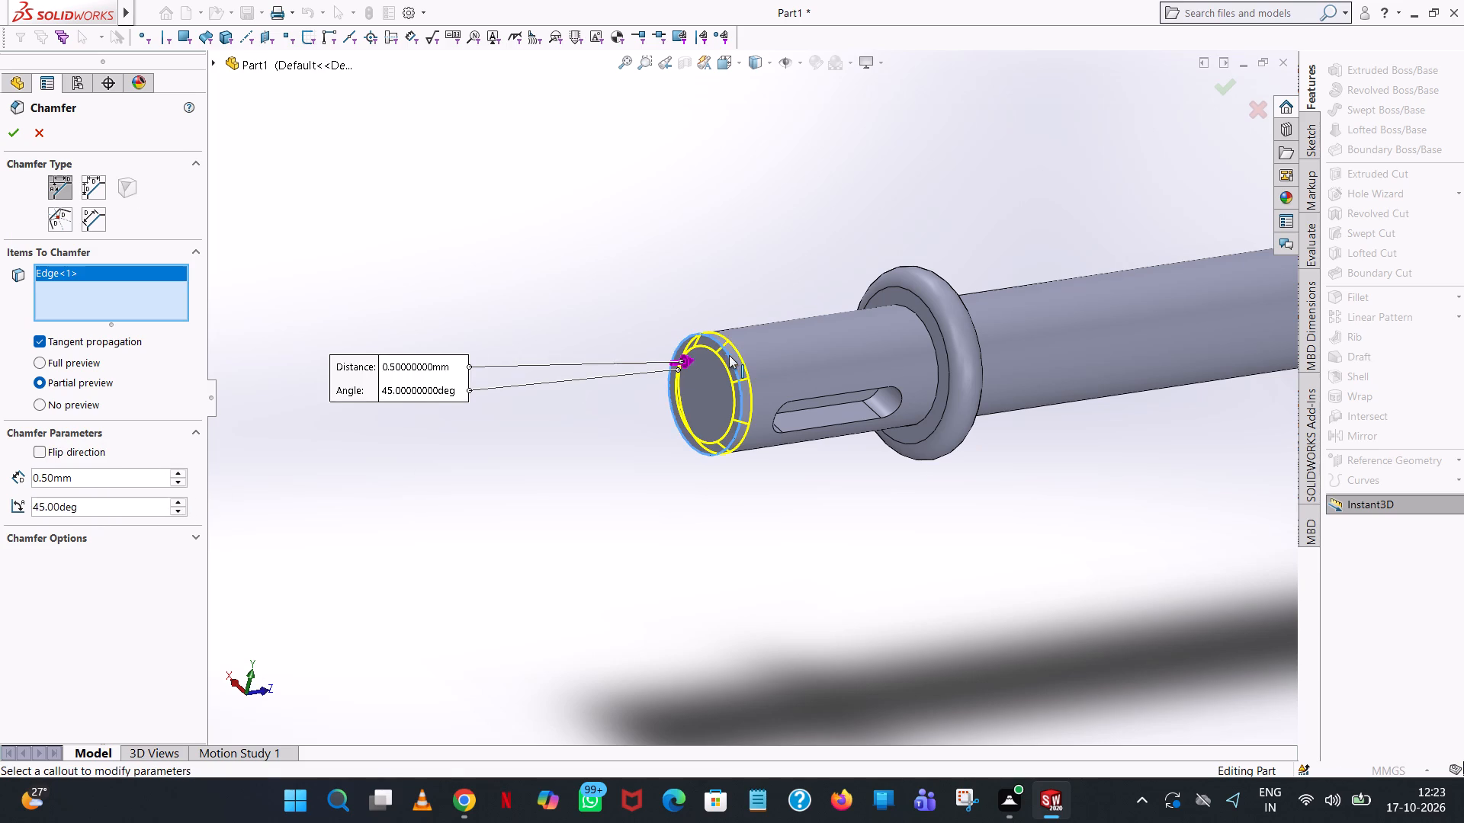
{"action": "left_click", "coordinate": [13, 135]}
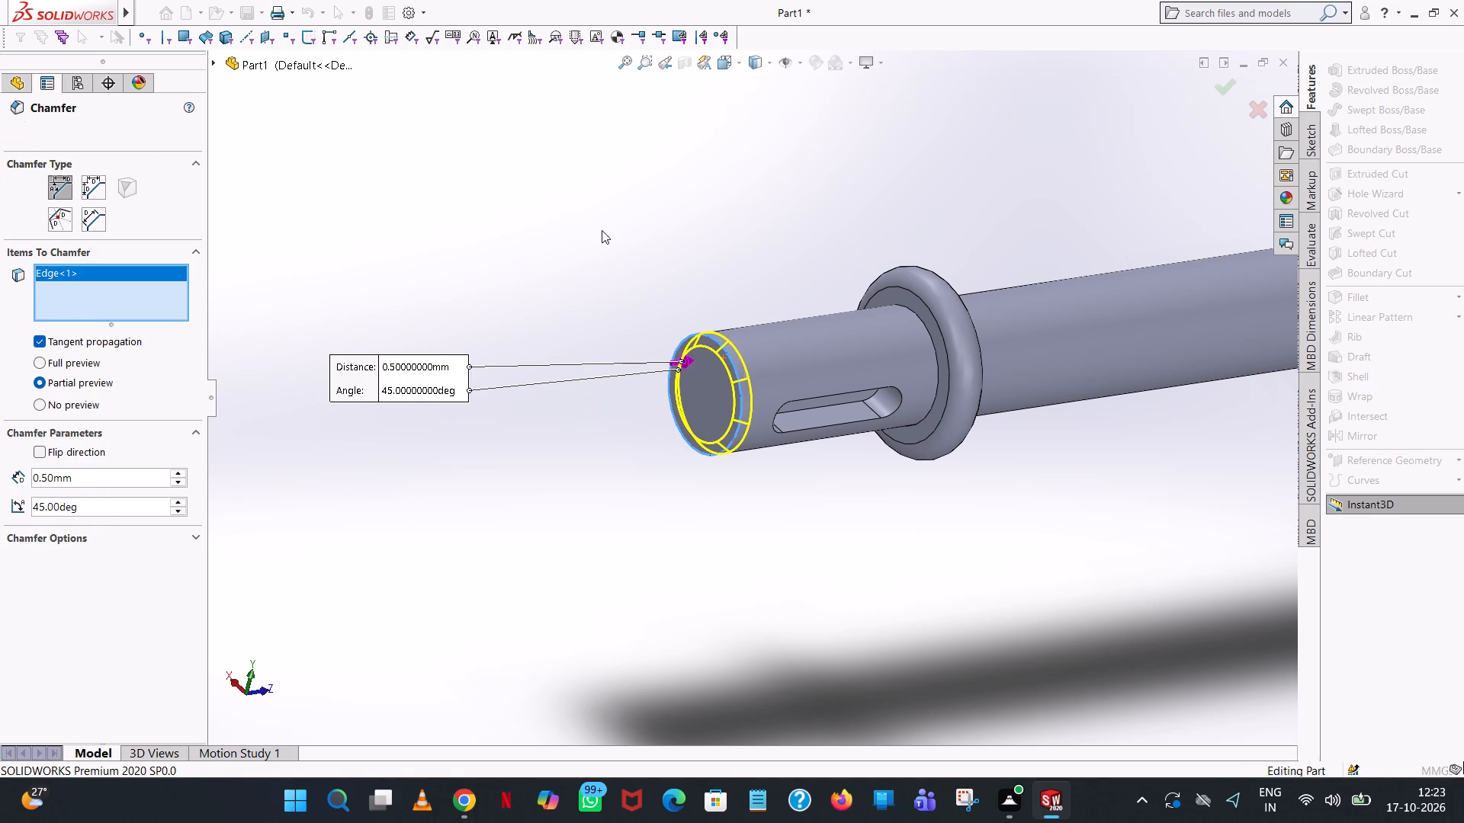
{"action": "left_click", "coordinate": [604, 230]}
Examine the carrier from several angles, checking the chamfered shaft end and the three-arm plate.
{"action": "scroll", "coordinate": [866, 264], "scroll_direction": "up", "scroll_amount": 1}
{"action": "middle_click_drag", "start_coordinate": [866, 264], "coordinate": [833, 264]}
{"action": "scroll", "coordinate": [888, 306], "scroll_direction": "up", "scroll_amount": 5}
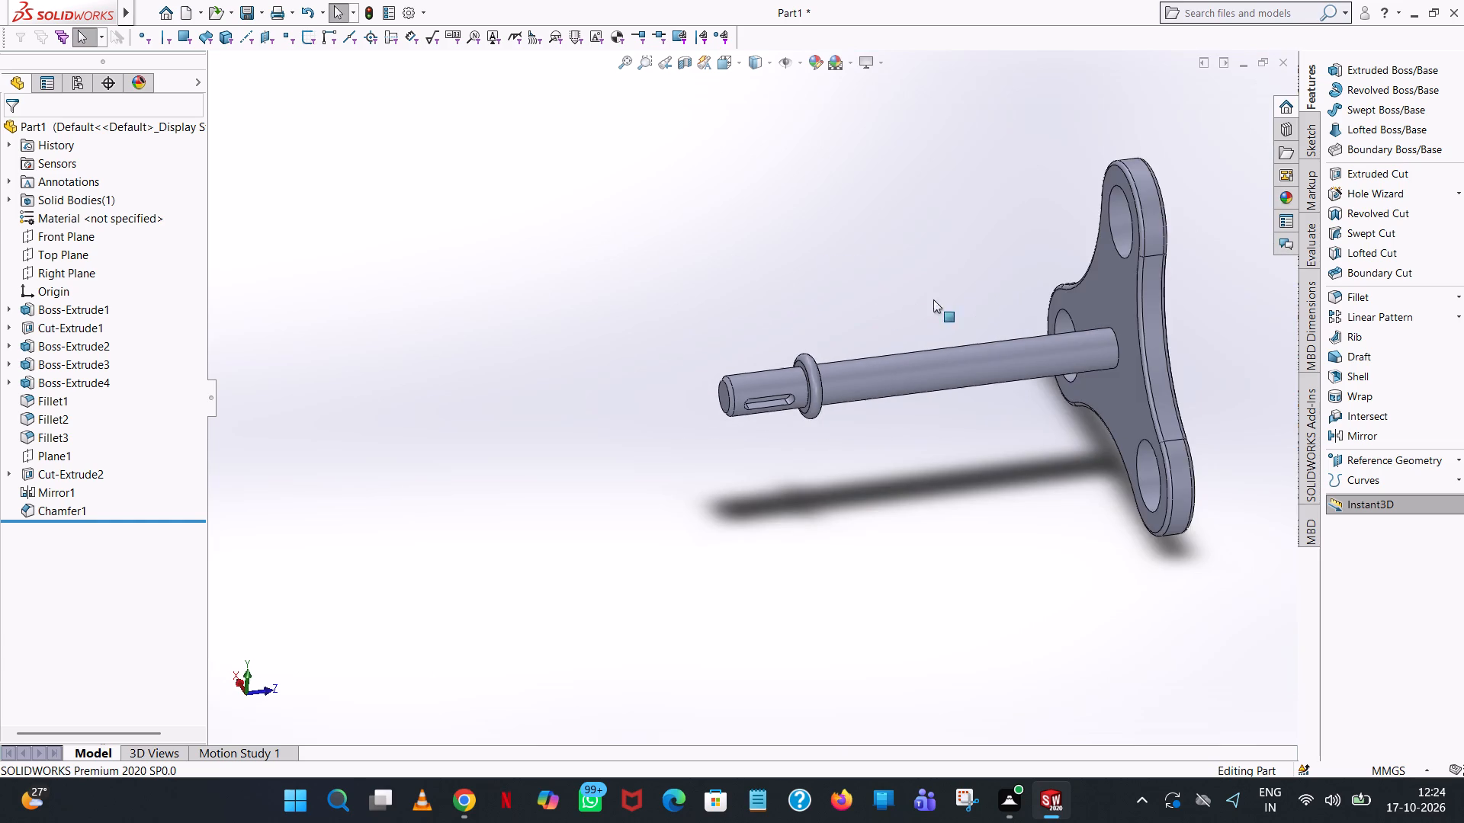
{"action": "scroll", "coordinate": [968, 410], "scroll_direction": "up", "scroll_amount": 2}
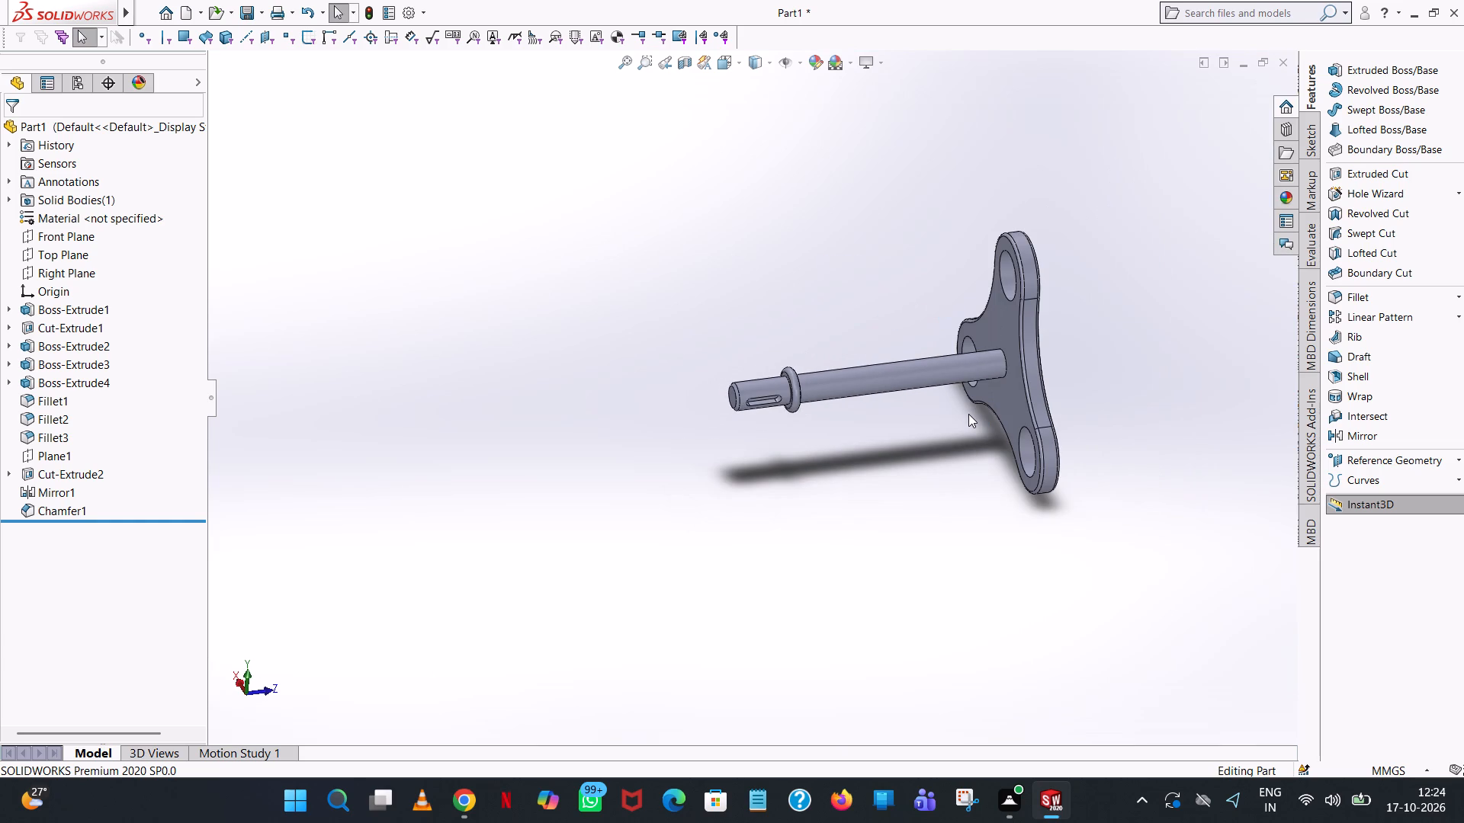
{"action": "scroll", "coordinate": [930, 415], "scroll_direction": "up", "scroll_amount": 4}
{"action": "scroll", "coordinate": [876, 410], "scroll_direction": "down", "scroll_amount": 2}
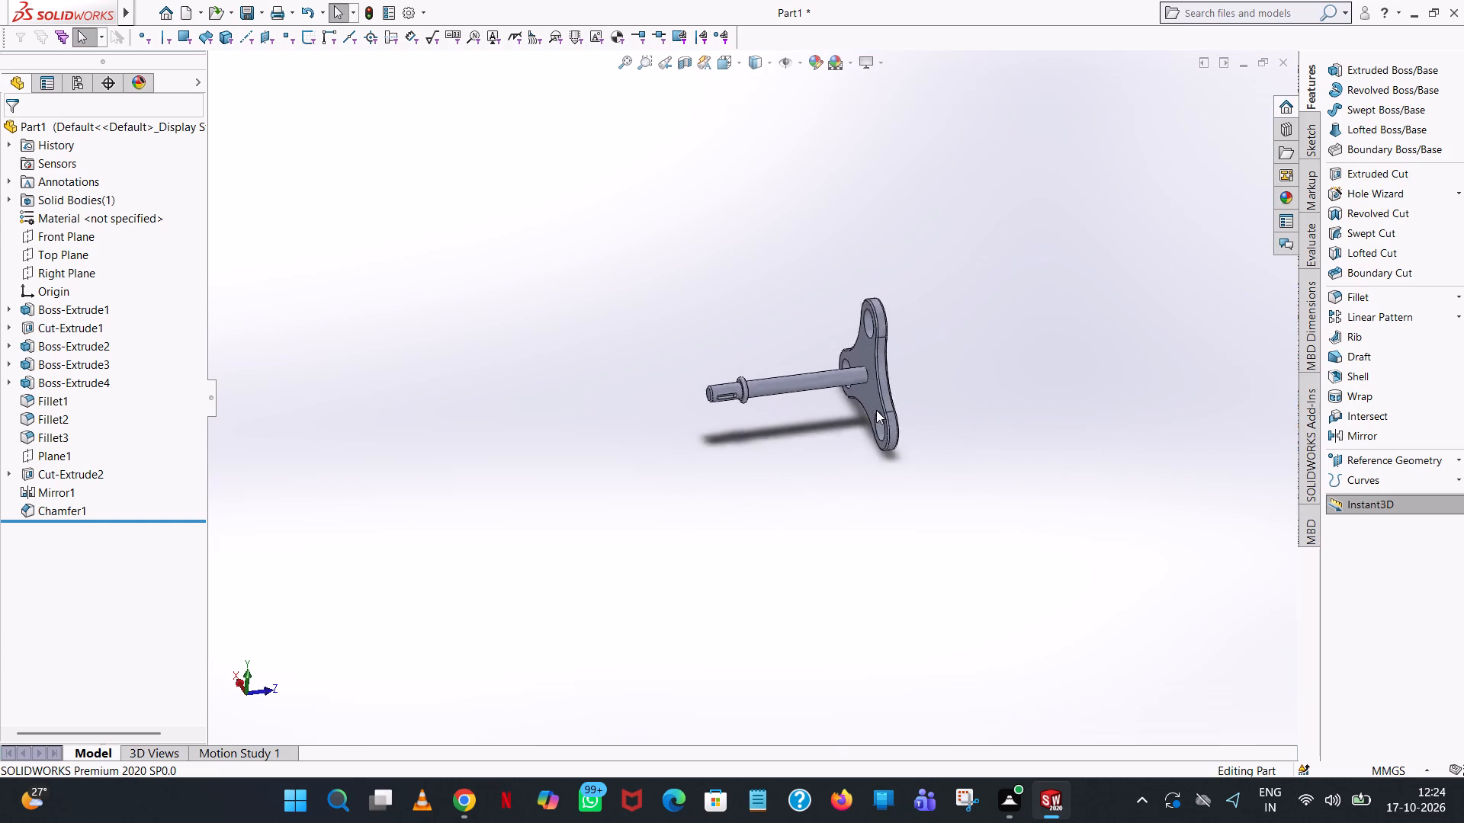
{"action": "scroll", "coordinate": [876, 410], "scroll_direction": "down", "scroll_amount": 5}
{"action": "middle_click_drag", "start_coordinate": [794, 422], "coordinate": [827, 235]}
{"action": "scroll", "coordinate": [810, 241], "scroll_direction": "up", "scroll_amount": 1}
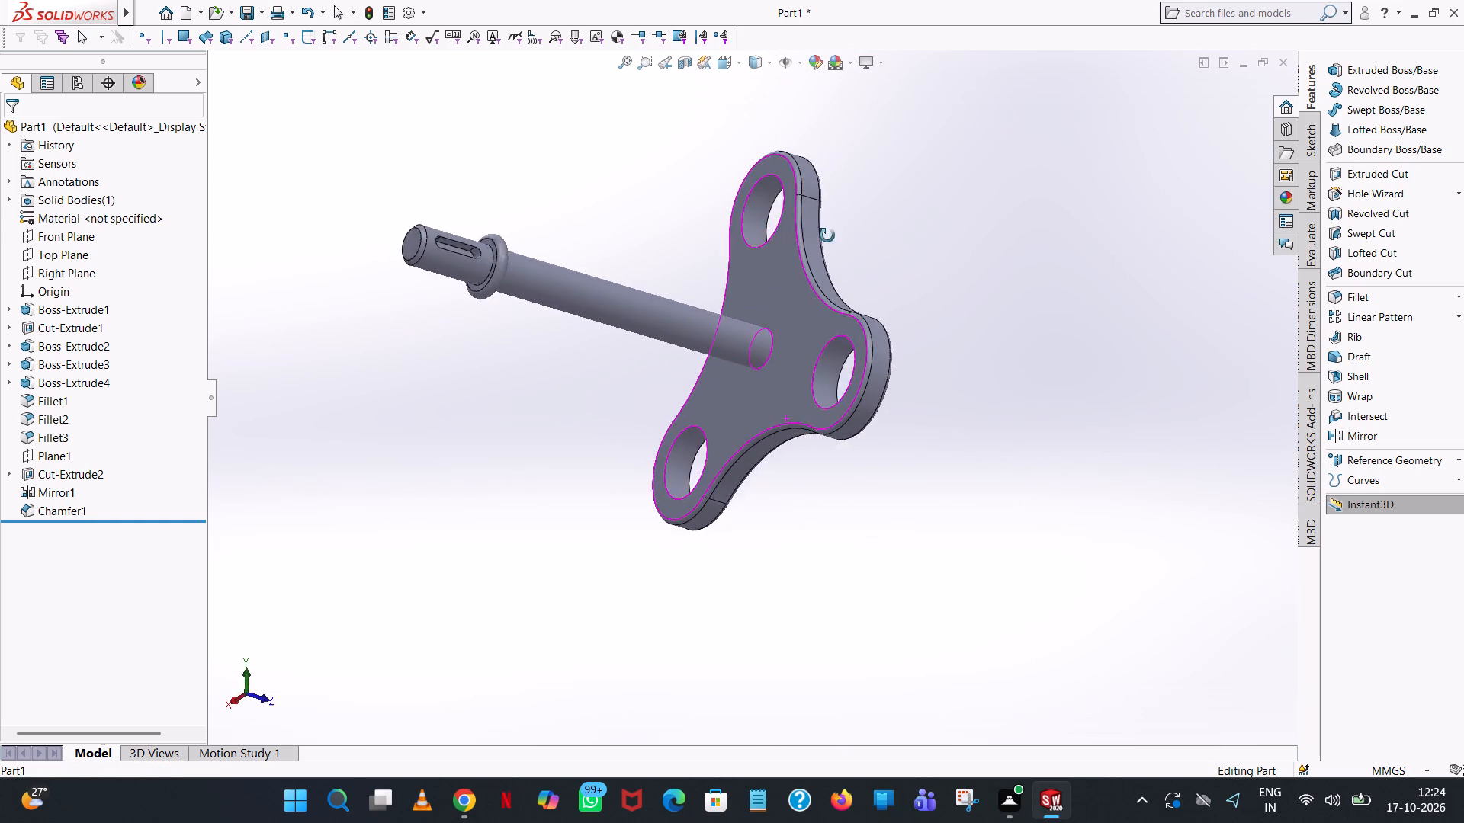
{"action": "middle_click_drag", "start_coordinate": [827, 235], "coordinate": [849, 342]}
{"action": "scroll", "coordinate": [739, 382], "scroll_direction": "down", "scroll_amount": 4}
{"action": "scroll", "coordinate": [740, 386], "scroll_direction": "up", "scroll_amount": 6}
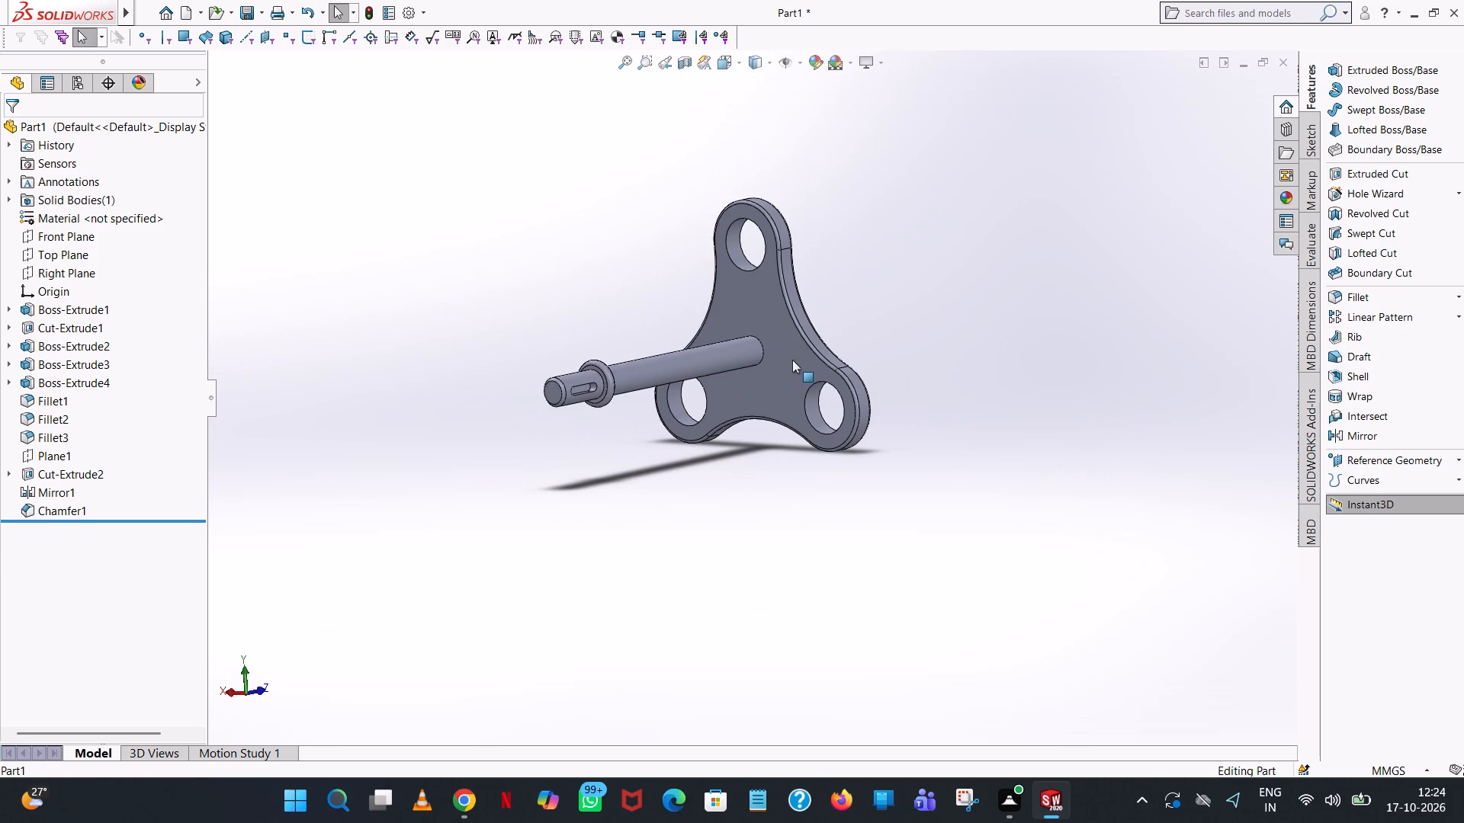
Apply a light green colour (RGB 128, 255, 128) to the whole carrier body.
{"action": "right_click", "coordinate": [792, 360]}
{"action": "left_click", "coordinate": [922, 317]}
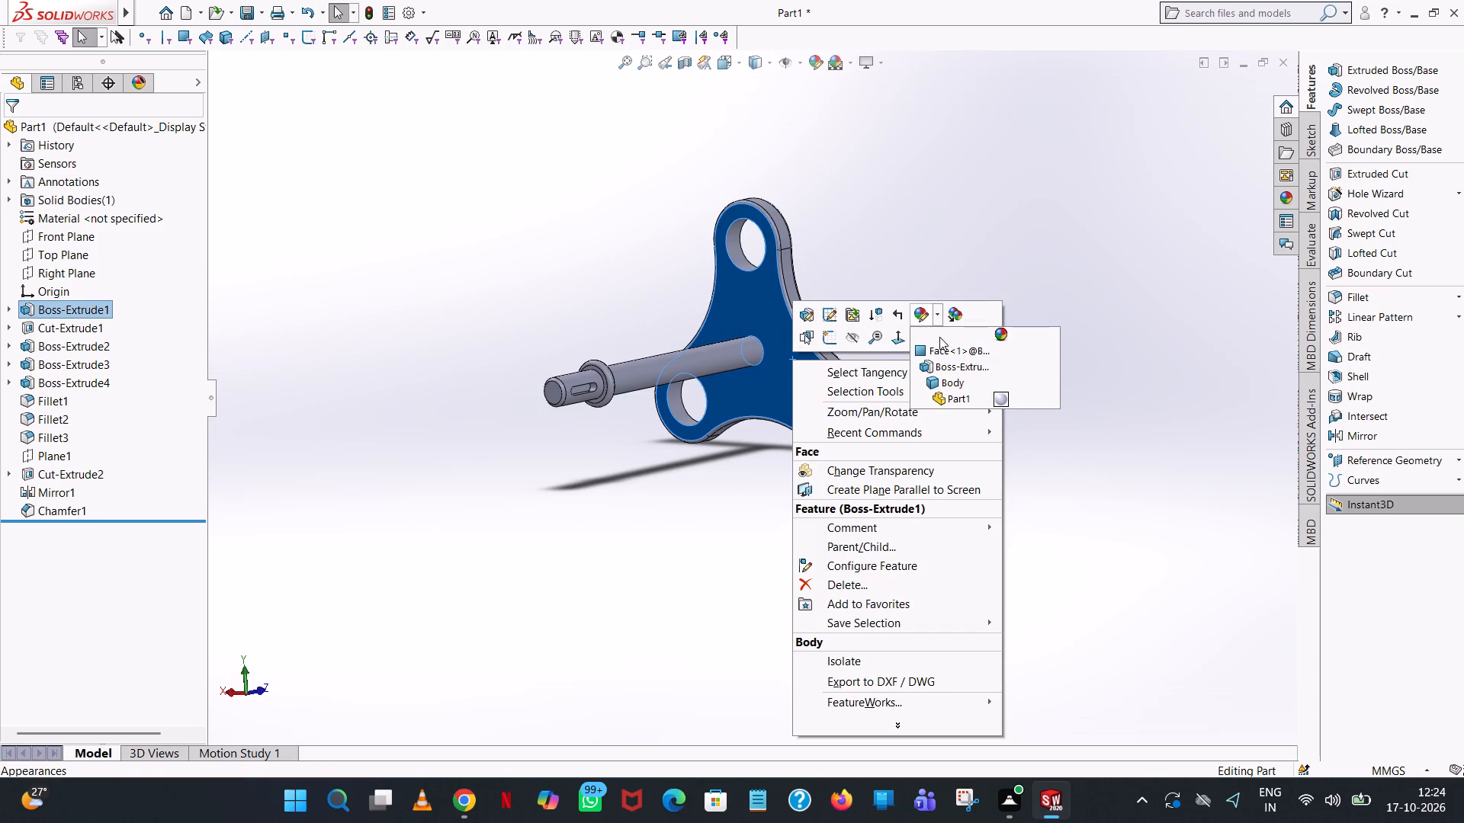
{"action": "left_click", "coordinate": [945, 383]}
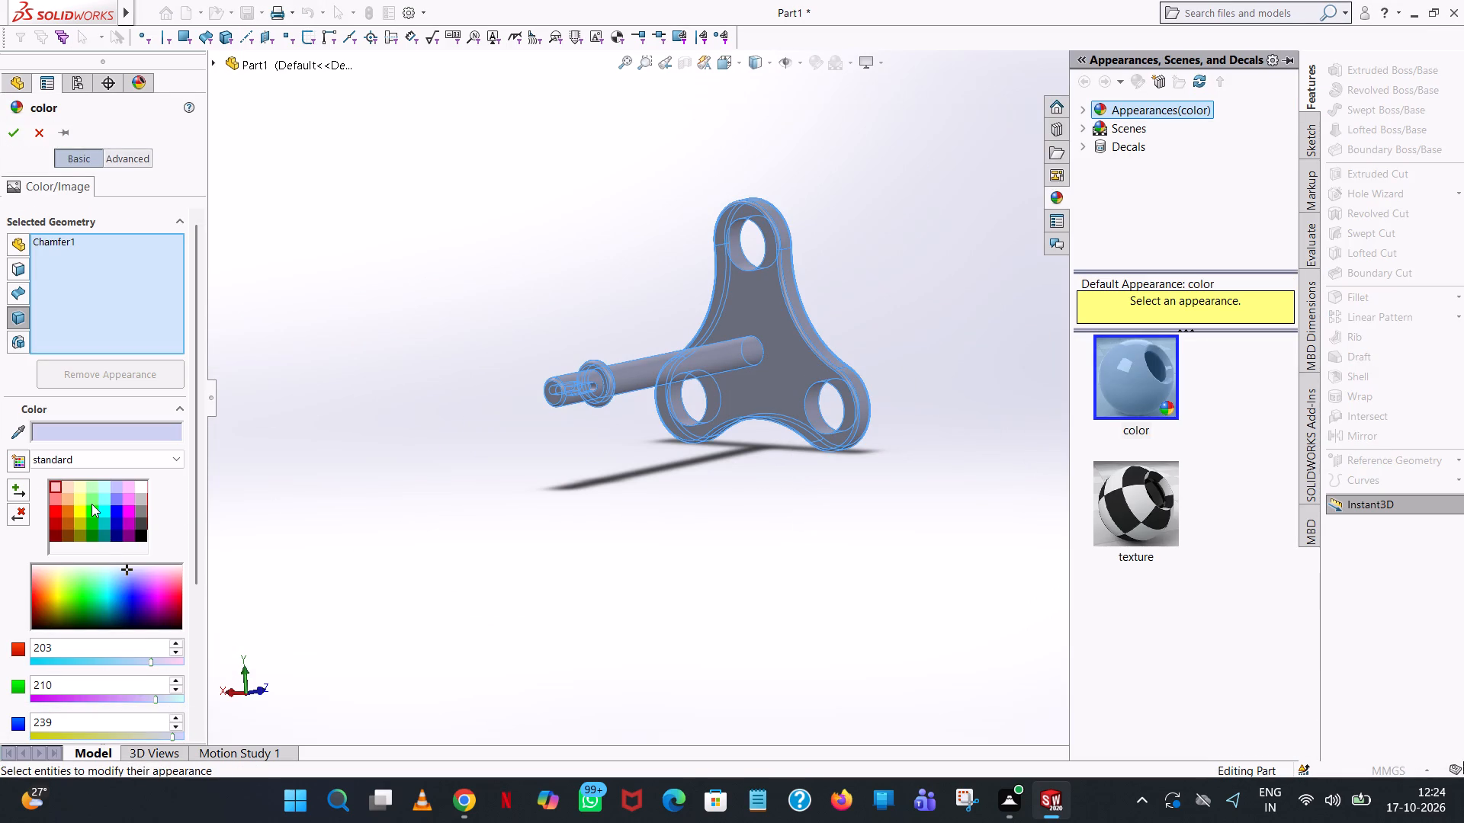
{"action": "left_click", "coordinate": [91, 503]}
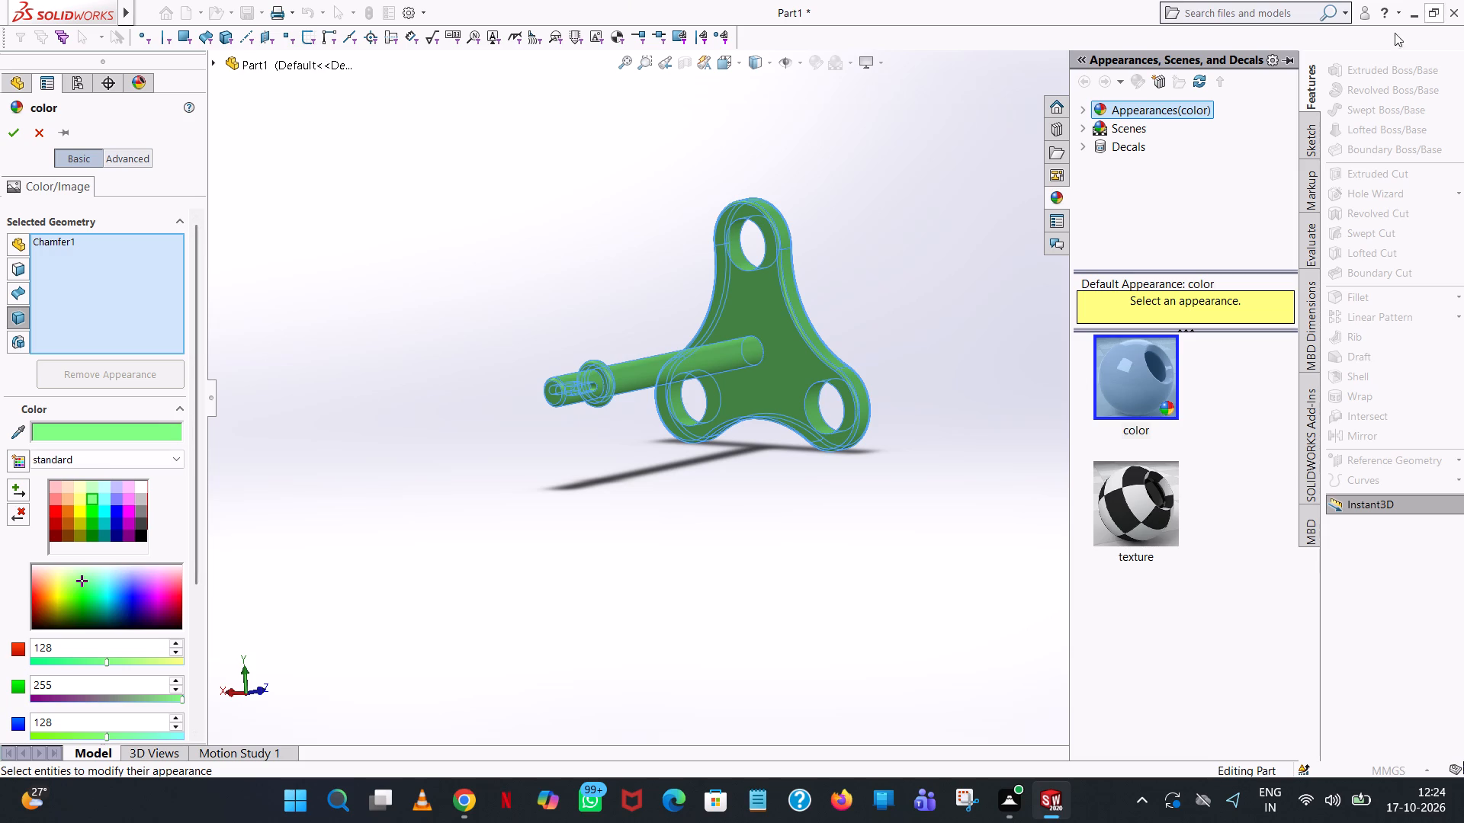
{"action": "left_click", "coordinate": [4, 135]}
{"action": "left_click", "coordinate": [477, 166]}
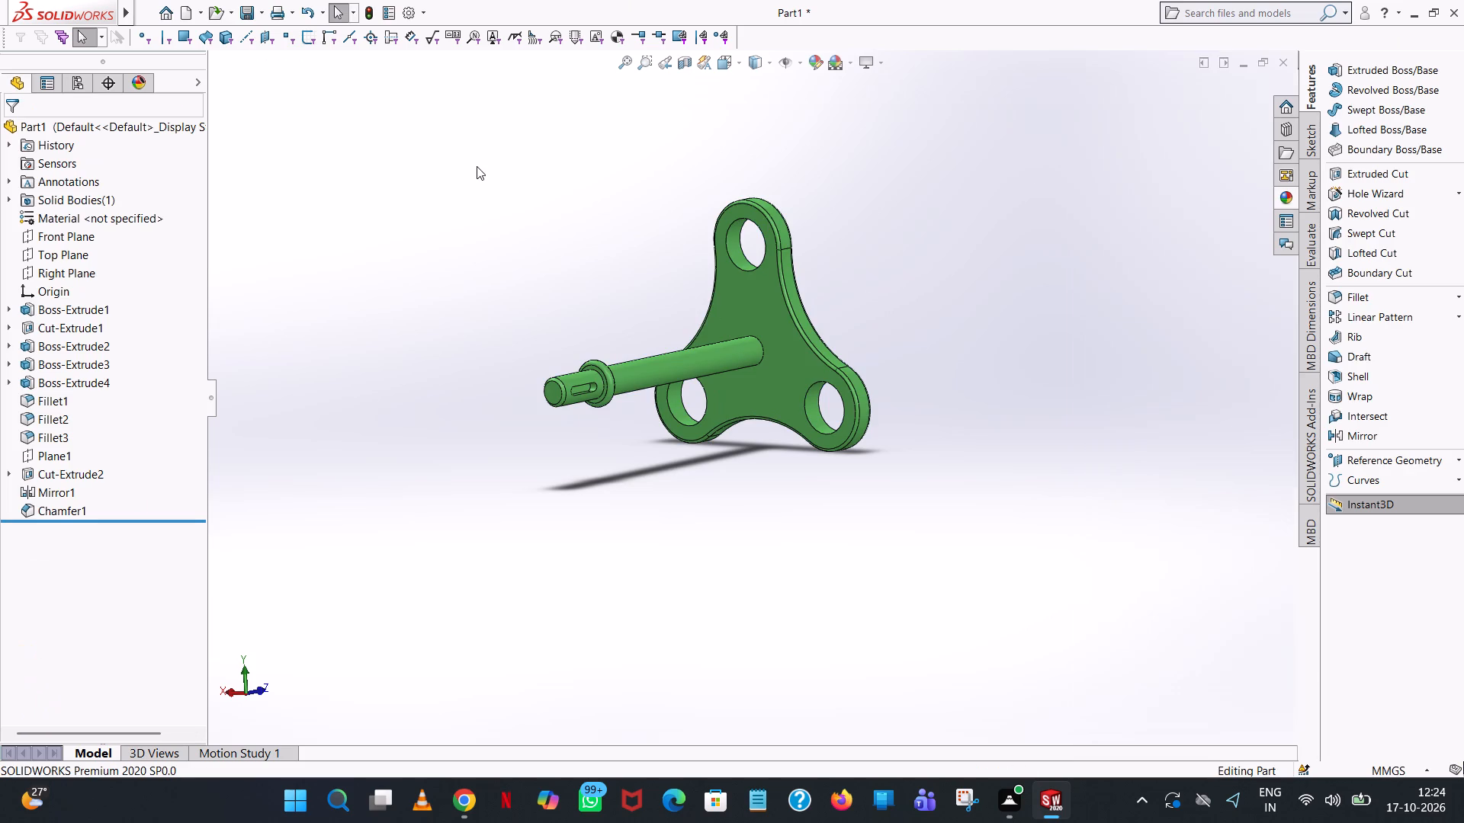
Inspect the coloured carrier up close and from different angles, including the keyway end of the shaft.
{"action": "middle_click_drag", "start_coordinate": [634, 253], "coordinate": [665, 357]}
{"action": "scroll", "coordinate": [634, 253], "scroll_direction": "up", "scroll_amount": 1}
{"action": "scroll", "coordinate": [715, 503], "scroll_direction": "down", "scroll_amount": 6}
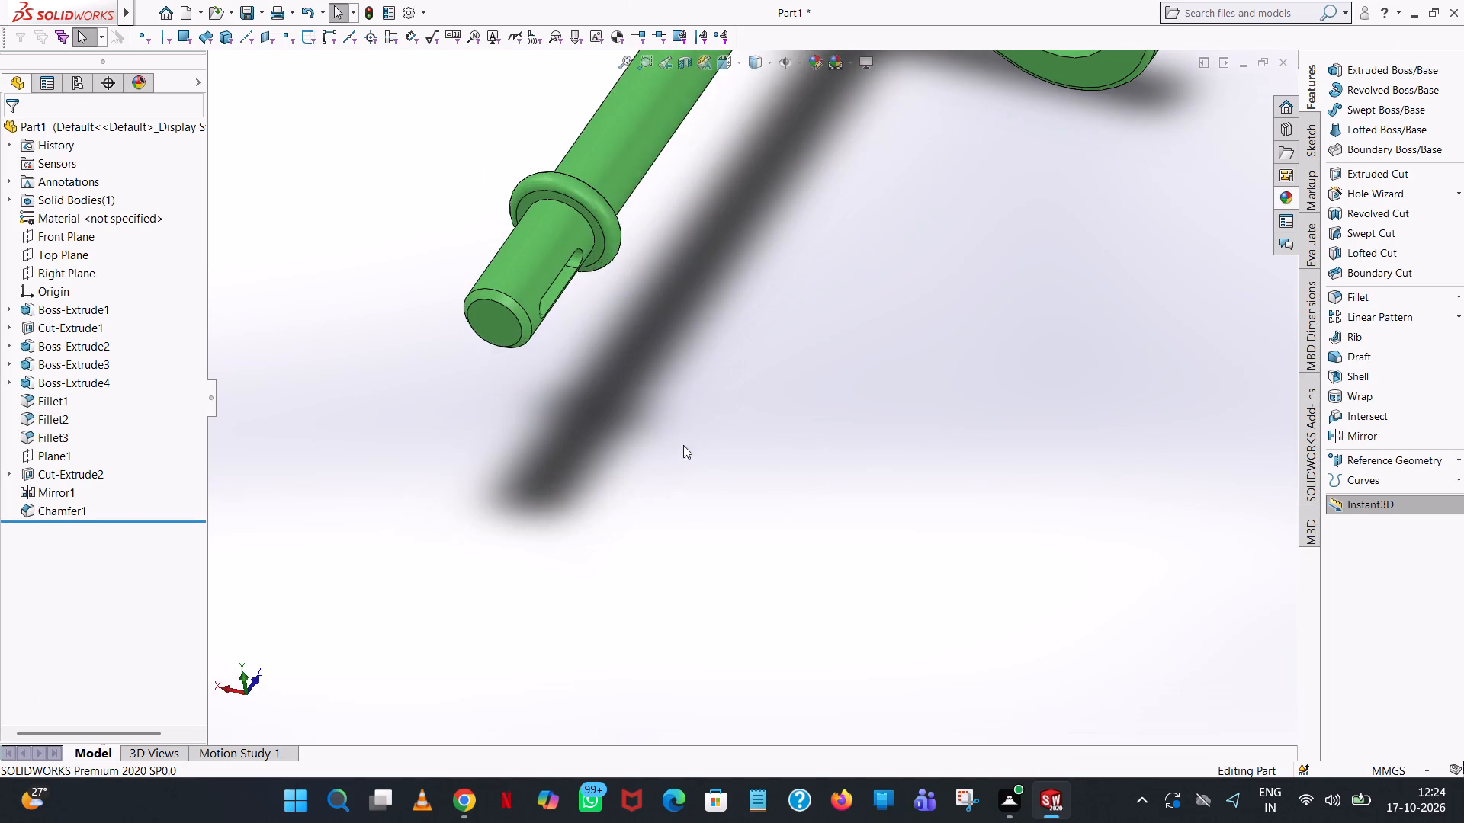
{"action": "middle_click_drag", "start_coordinate": [720, 258], "coordinate": [671, 123]}
{"action": "scroll", "coordinate": [681, 121], "scroll_direction": "up", "scroll_amount": 1}
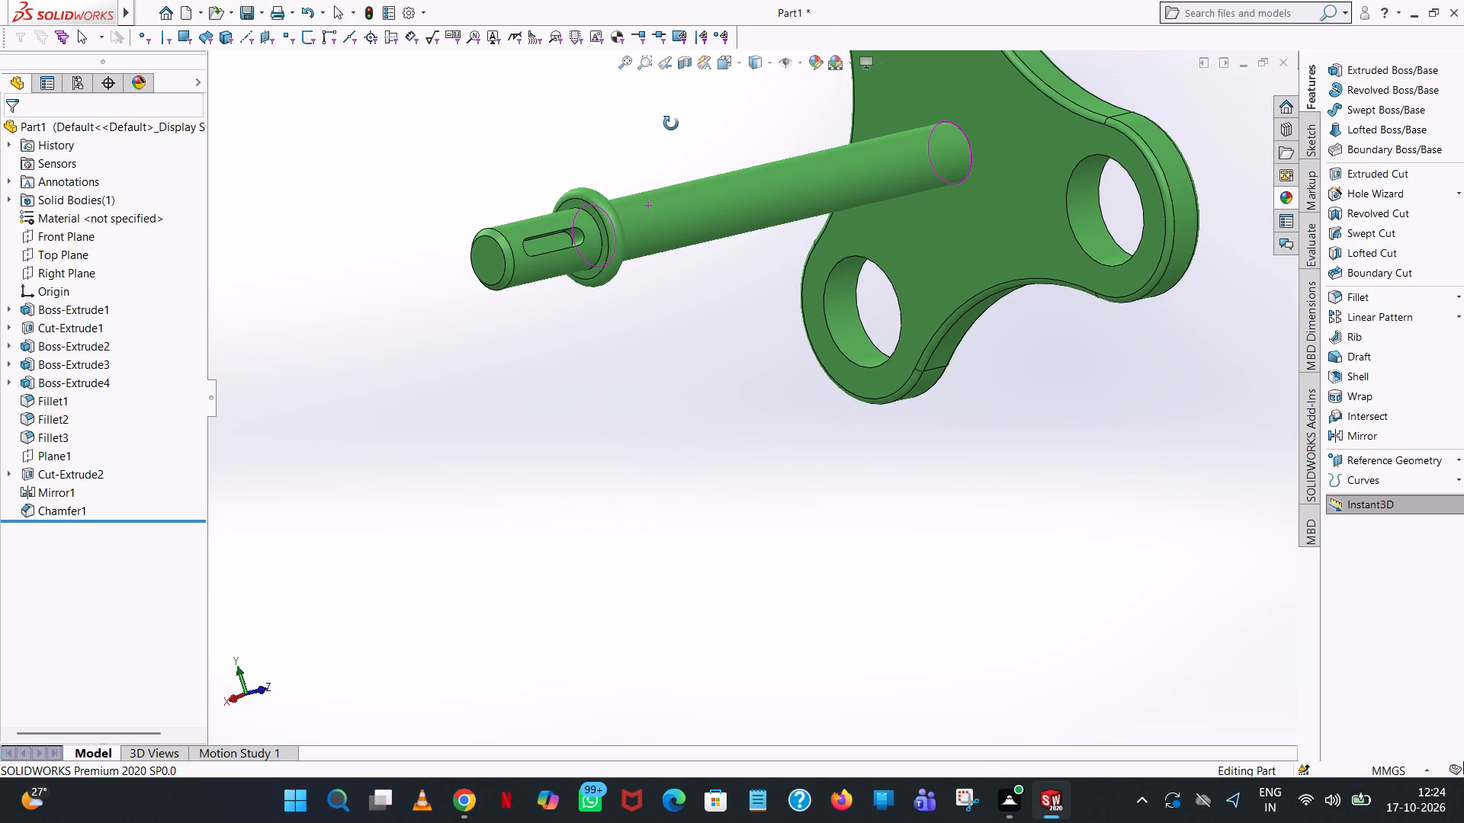
{"action": "middle_click_drag", "start_coordinate": [671, 123], "coordinate": [640, 191]}
{"action": "scroll", "coordinate": [650, 189], "scroll_direction": "up", "scroll_amount": 6}
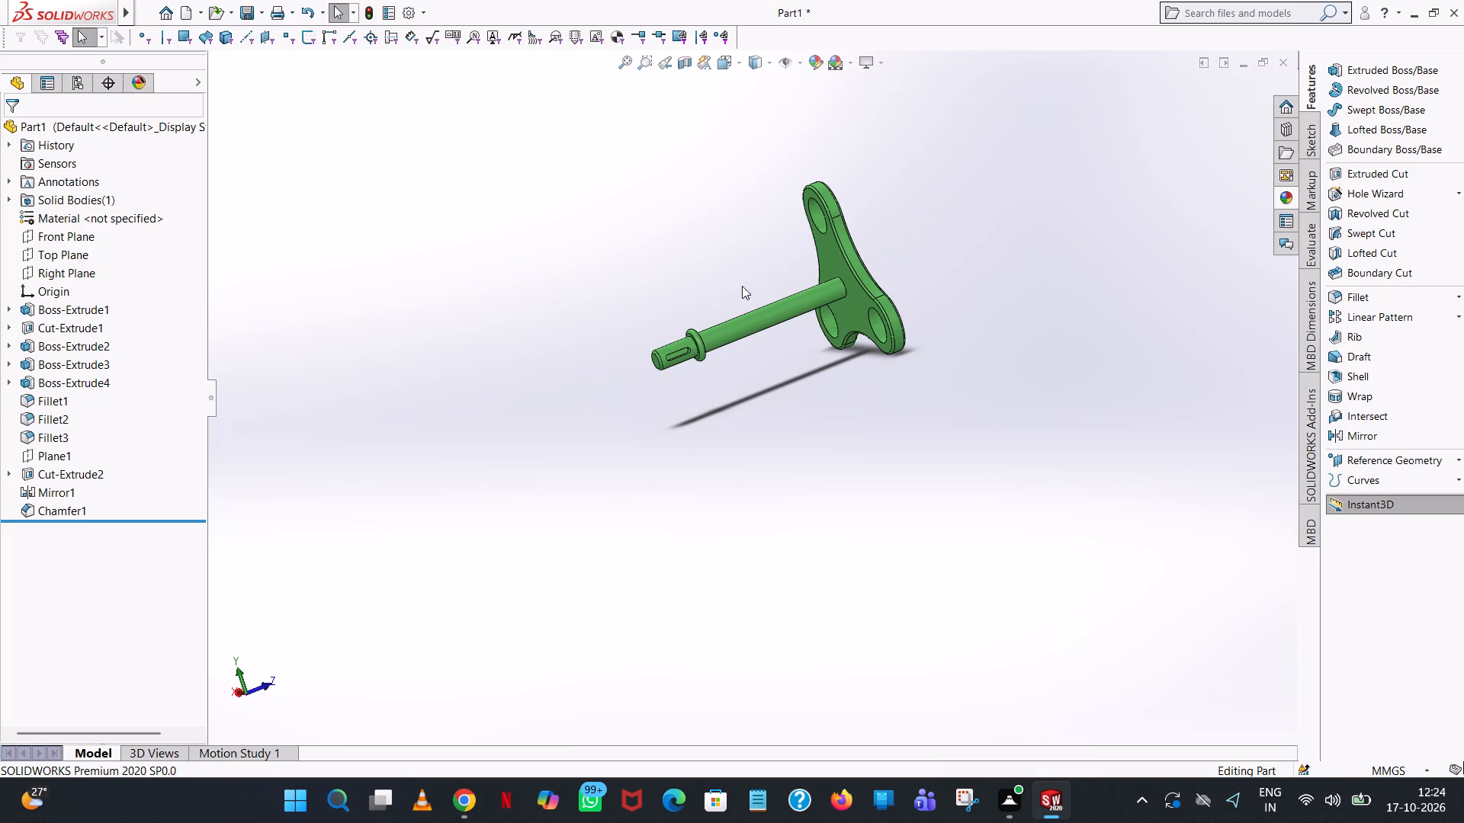
Save the part as "carrier" in the "planetary gear assembly" folder inside the D: drive's "assembly" folder.
{"action": "left_click", "coordinate": [246, 14]}
{"action": "left_click", "coordinate": [852, 85]}
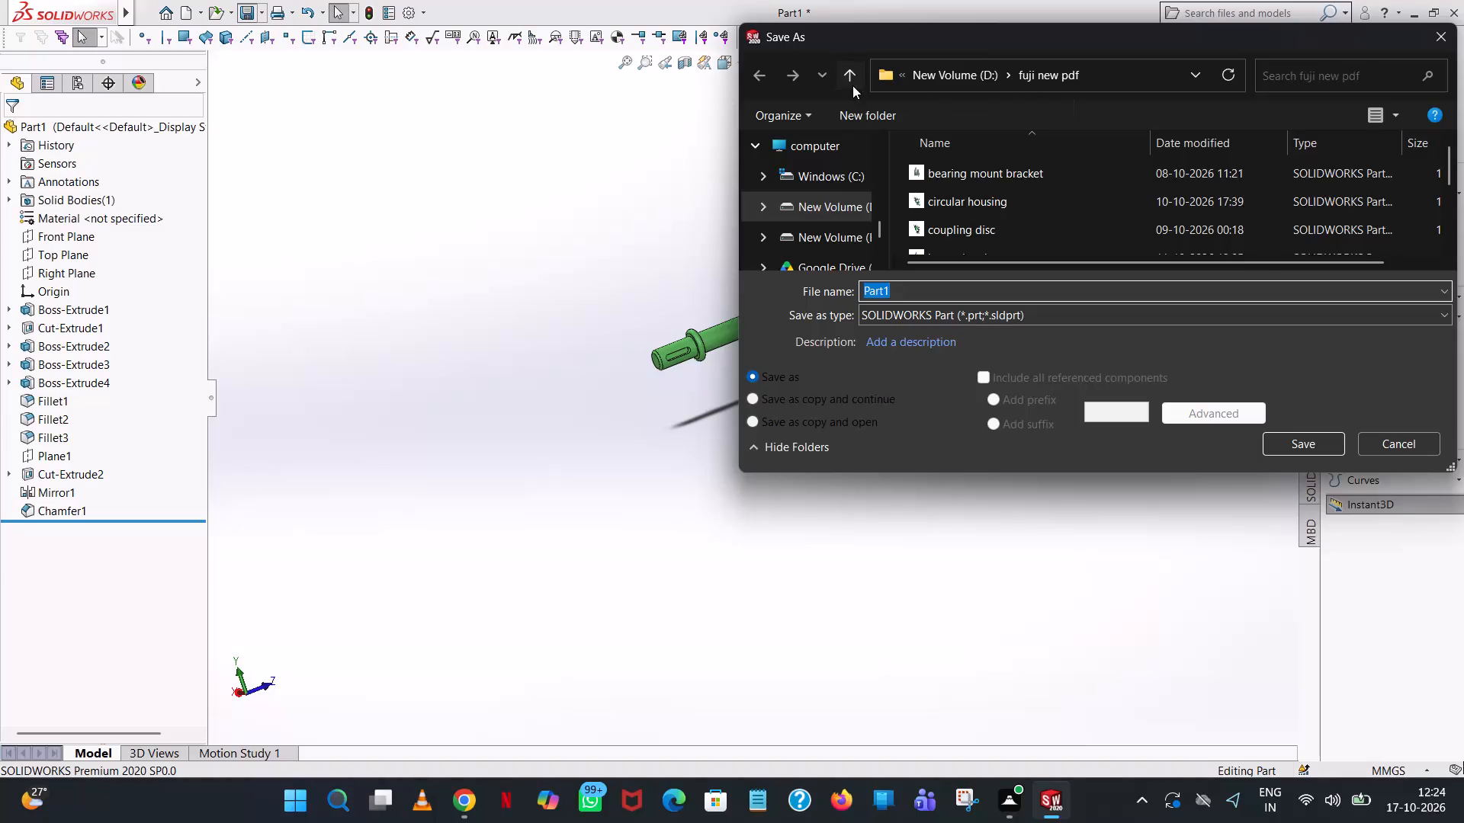
{"action": "double_click", "coordinate": [1041, 161]}
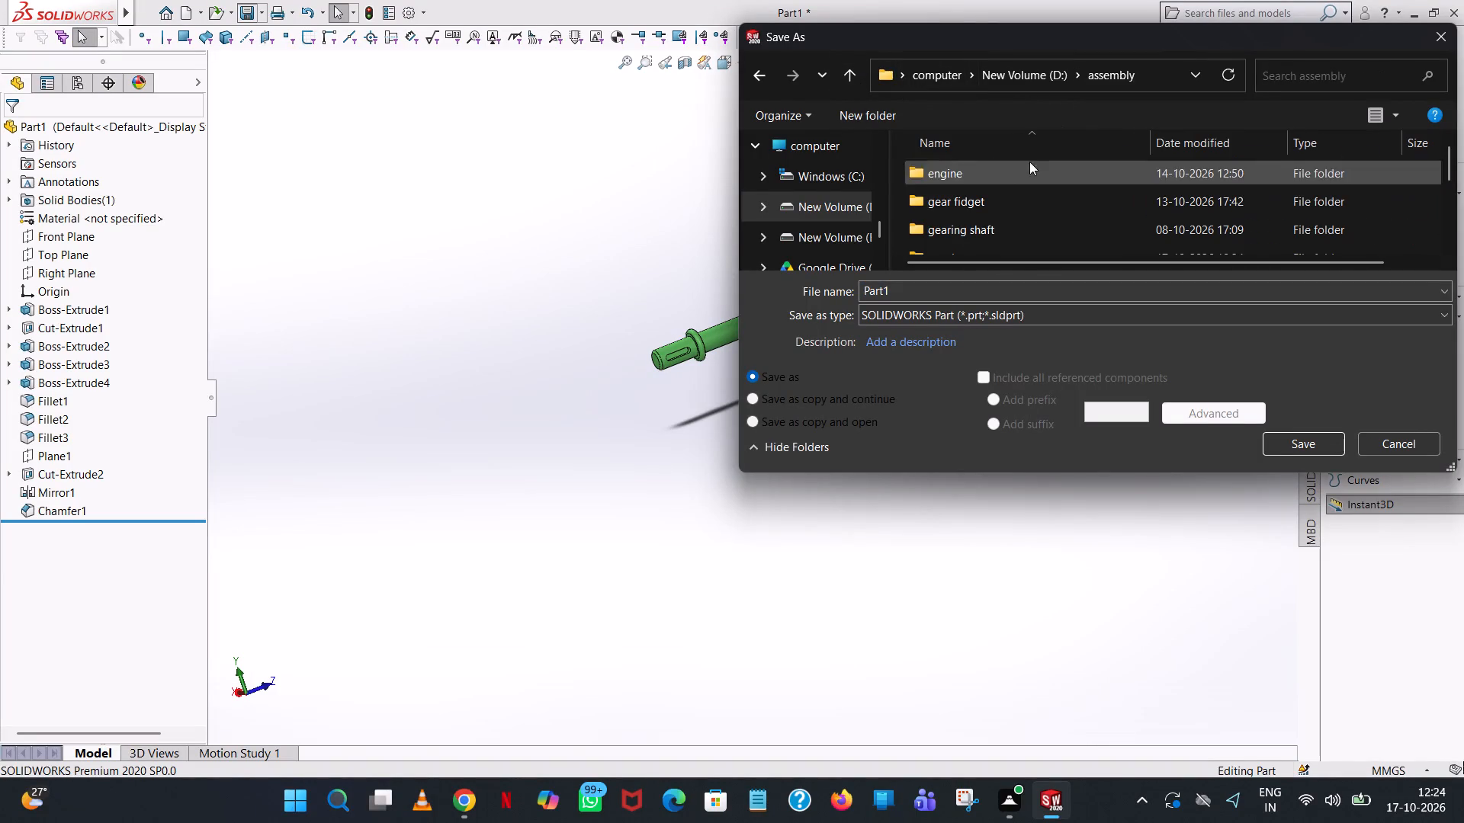
{"action": "scroll", "coordinate": [962, 222], "scroll_direction": "down", "scroll_amount": 3}
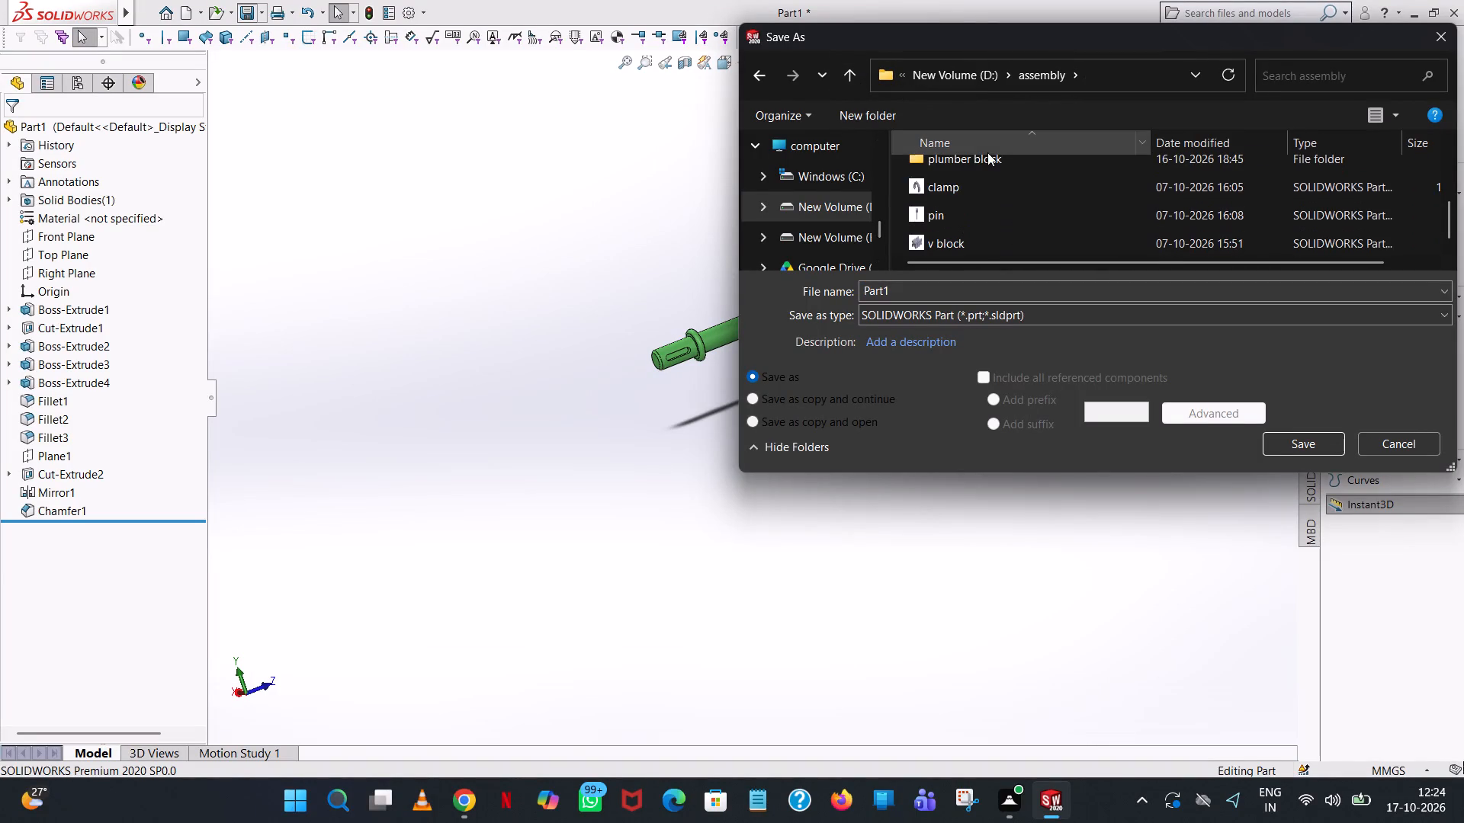
{"action": "scroll", "coordinate": [971, 163], "scroll_direction": "up", "scroll_amount": 1}
{"action": "double_click", "coordinate": [968, 165]}
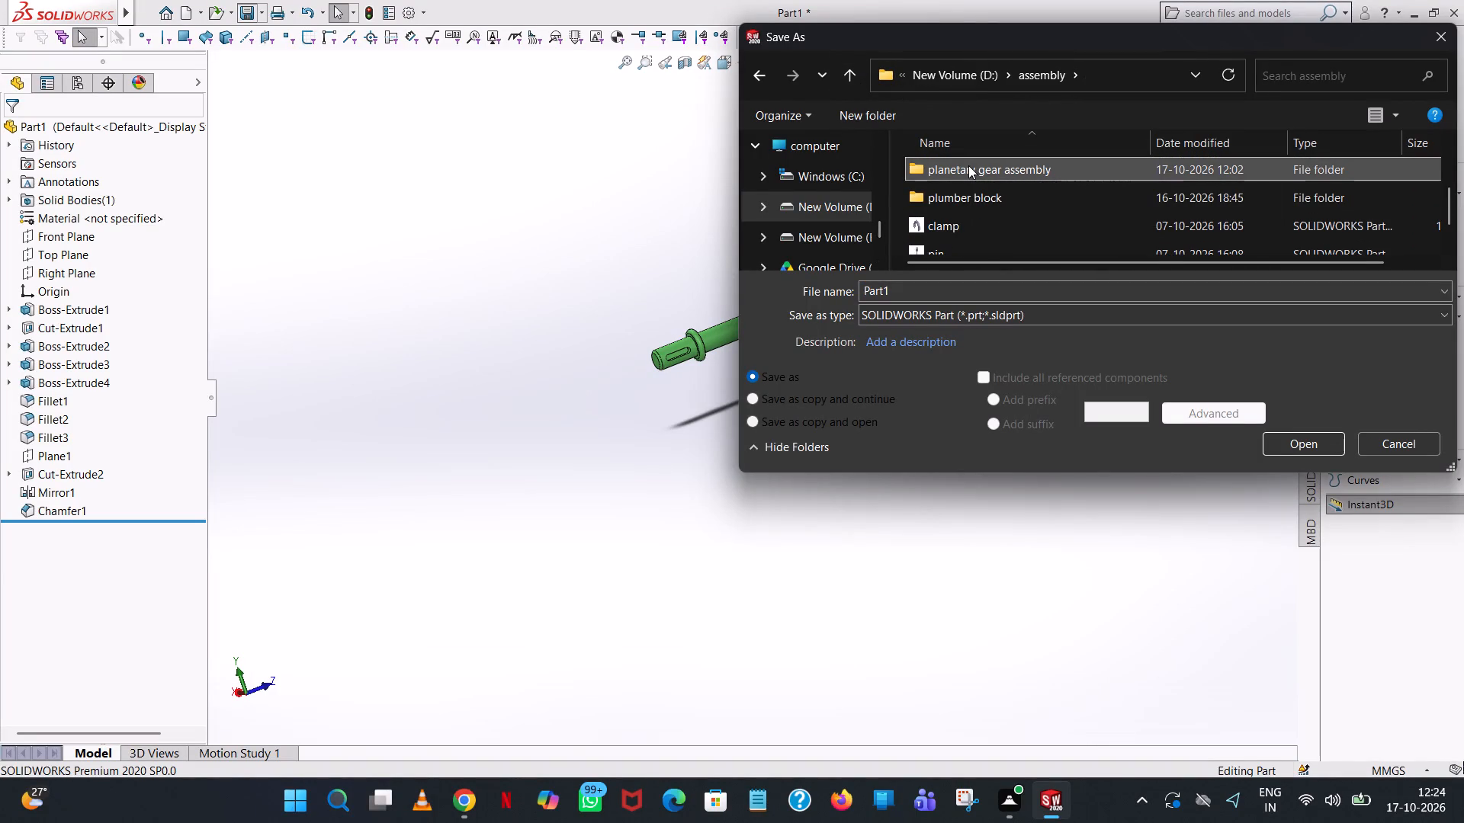
{"action": "double_click", "coordinate": [907, 292]}
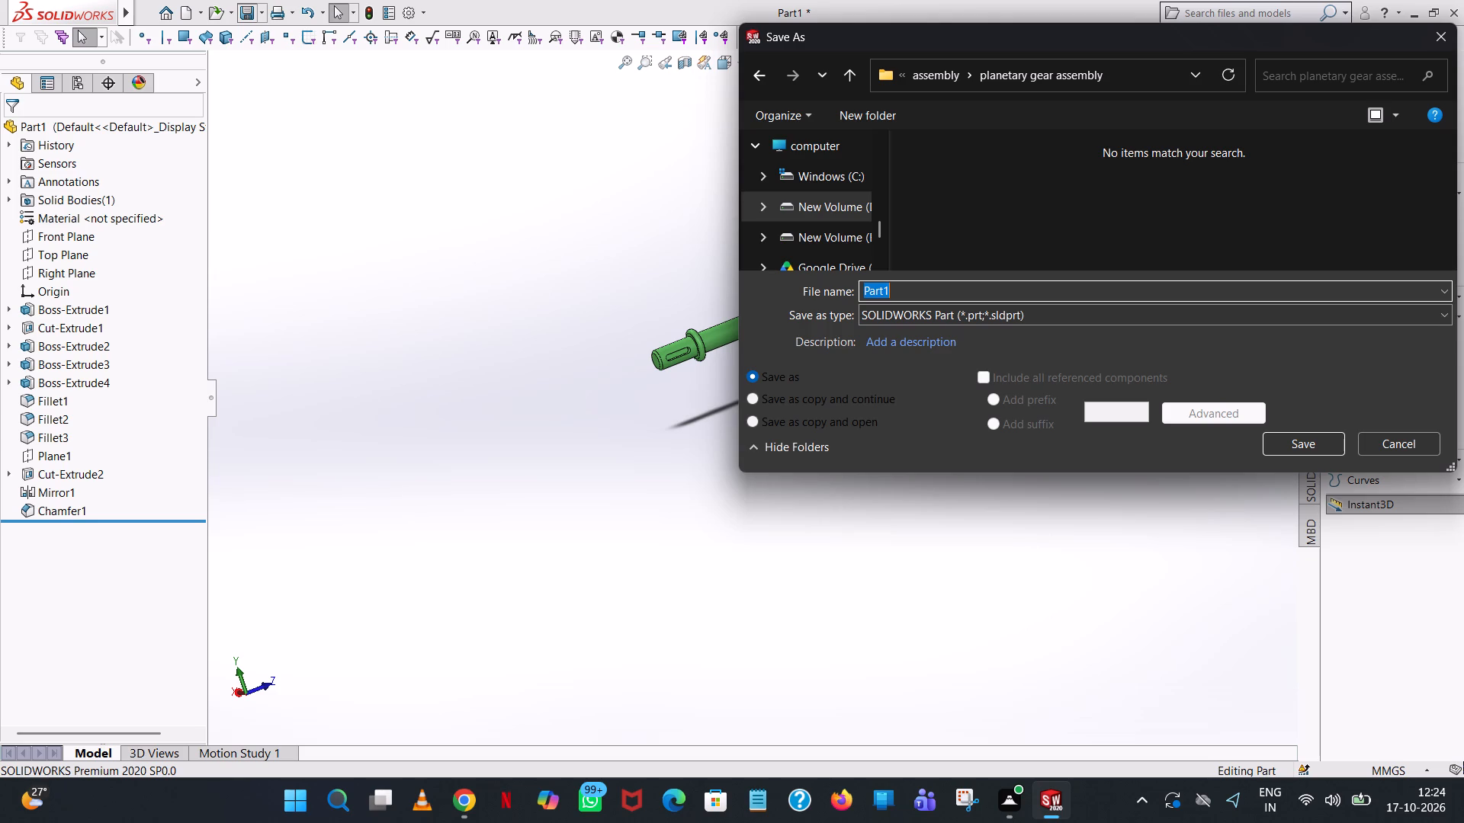
{"action": "key", "text": "c"}
{"action": "key", "text": "a"}
{"action": "type", "text": "rr"}
{"action": "key", "text": "i"}
{"action": "type", "text": "er"}
{"action": "left_click", "coordinate": [1320, 444]}
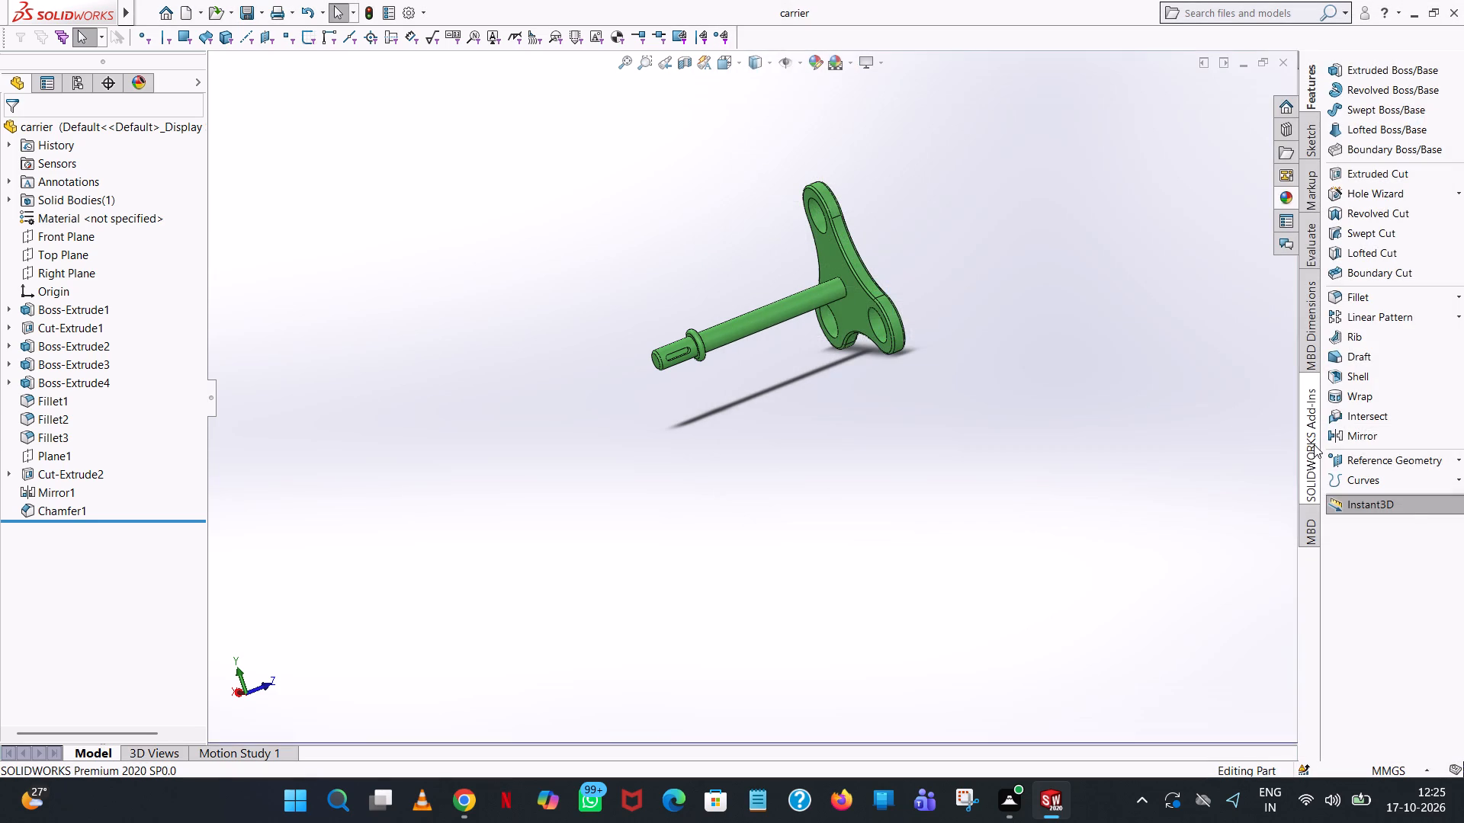
{"action": "left_click", "coordinate": [596, 102]}
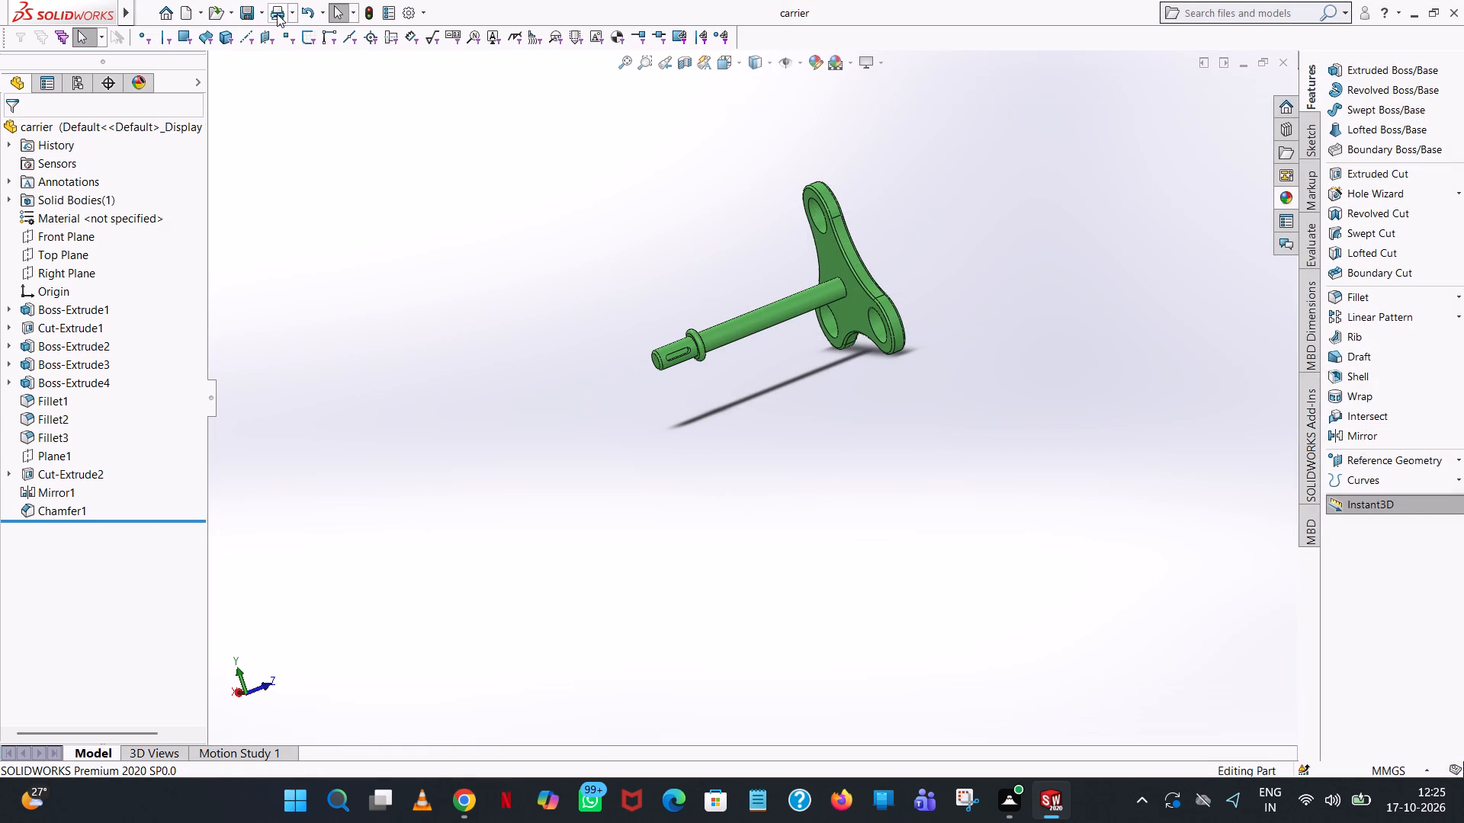
Save a PDF version of the carrier under the same name in the "planetary gear assembly" folder.
{"action": "left_click", "coordinate": [260, 9]}
{"action": "left_click", "coordinate": [281, 57]}
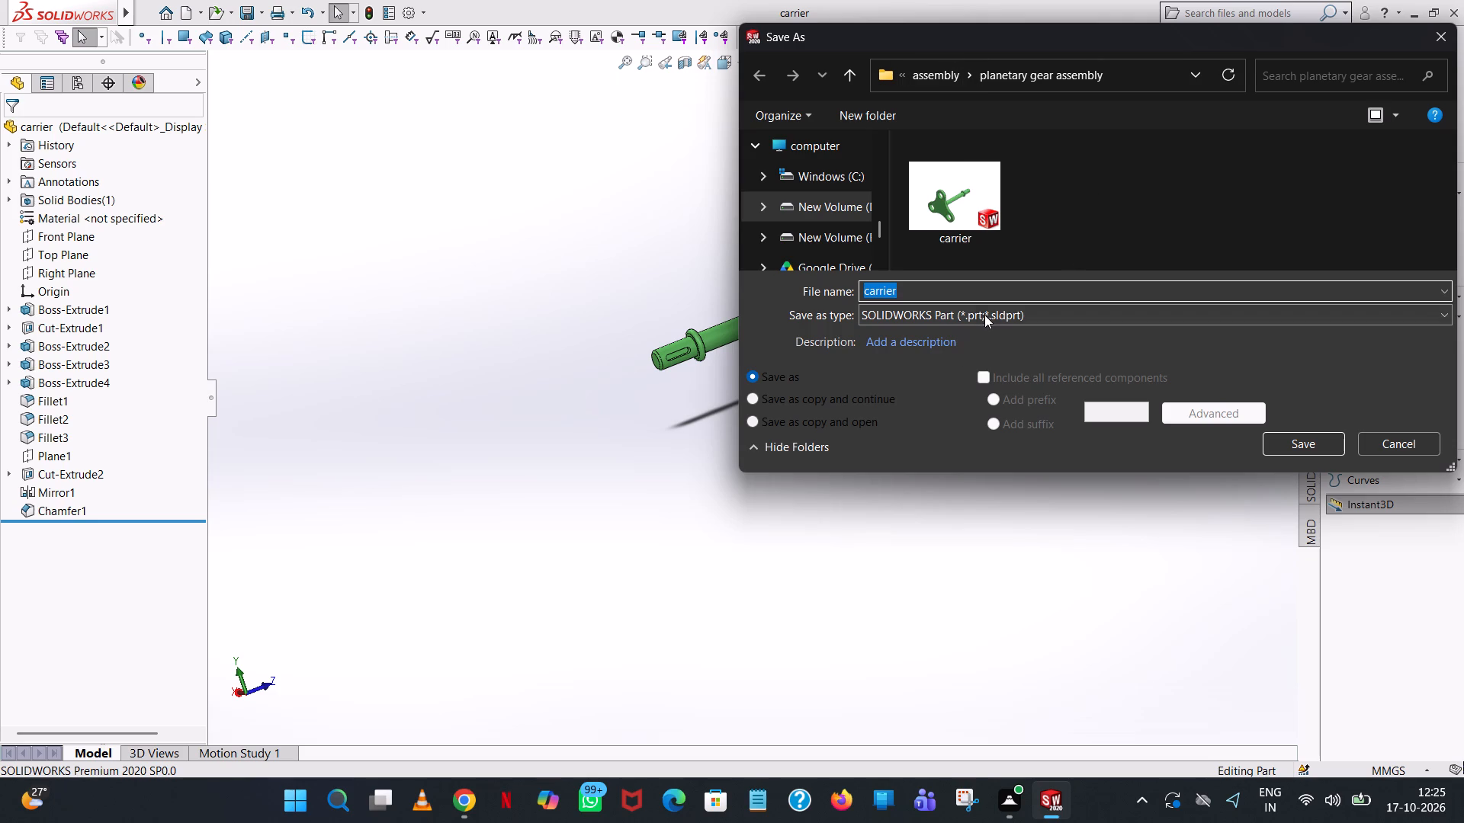
{"action": "left_click", "coordinate": [984, 312]}
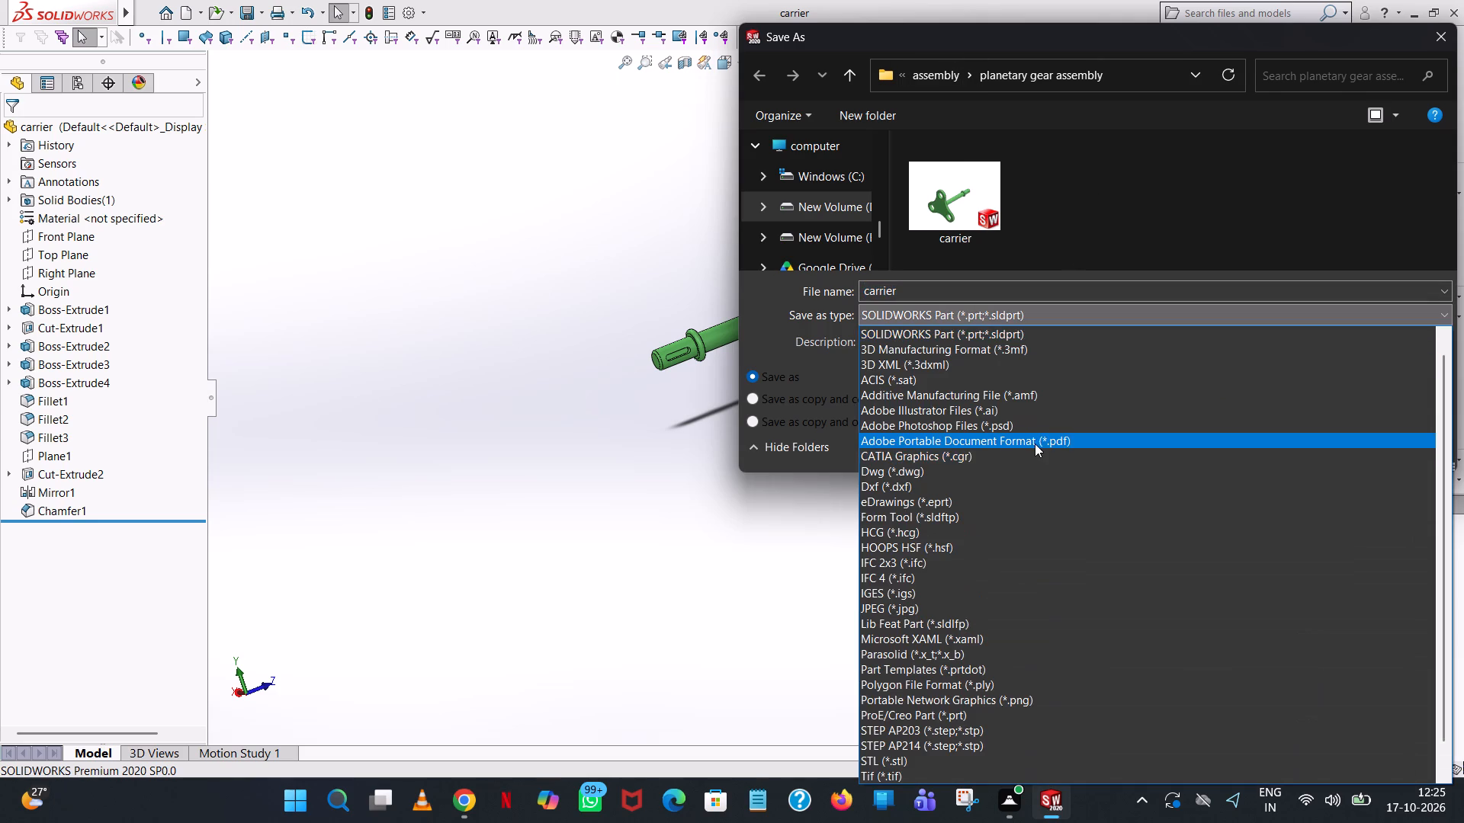
{"action": "left_click", "coordinate": [1035, 444]}
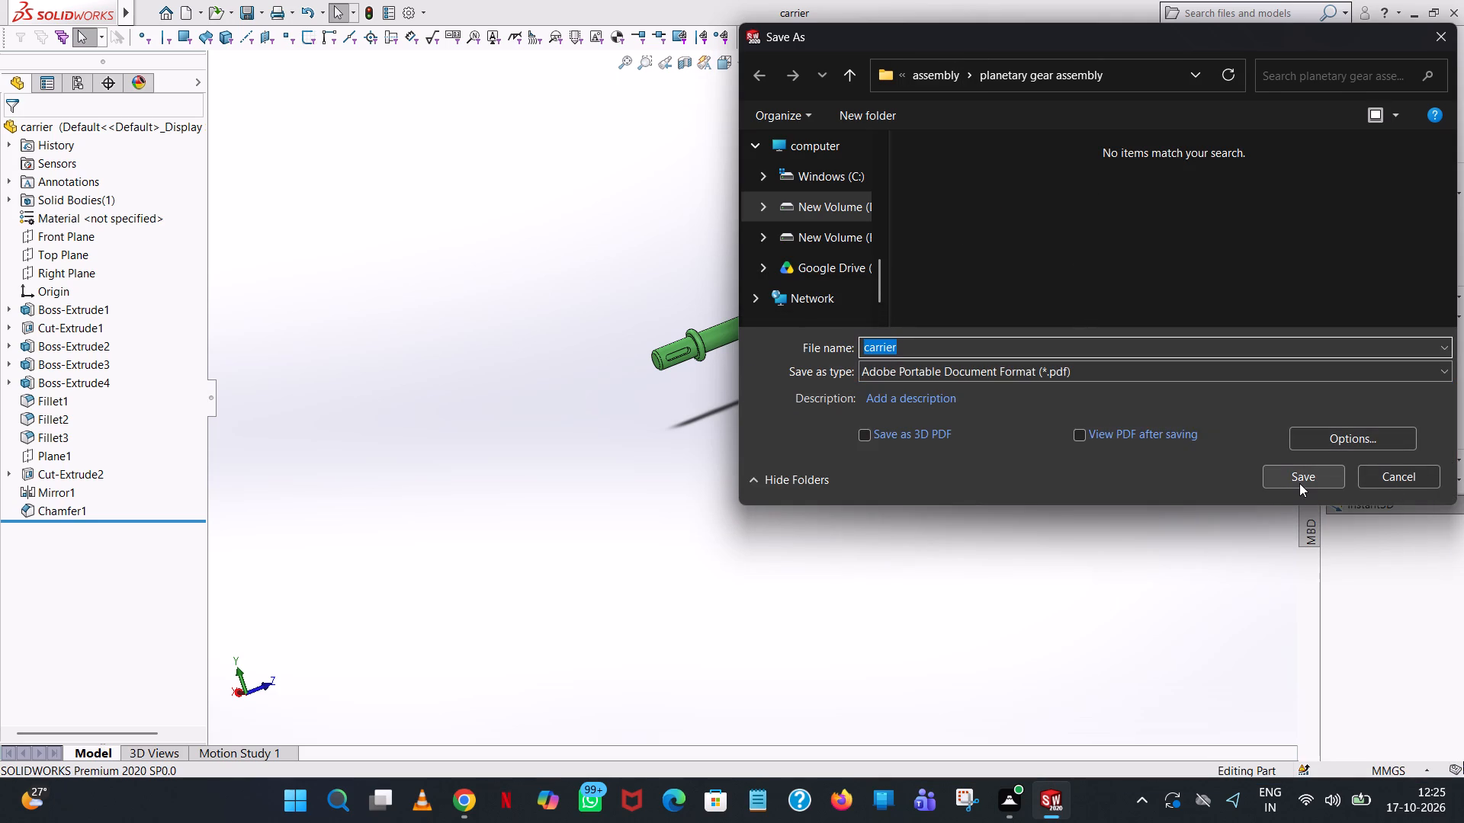
{"action": "left_click", "coordinate": [1299, 482]}
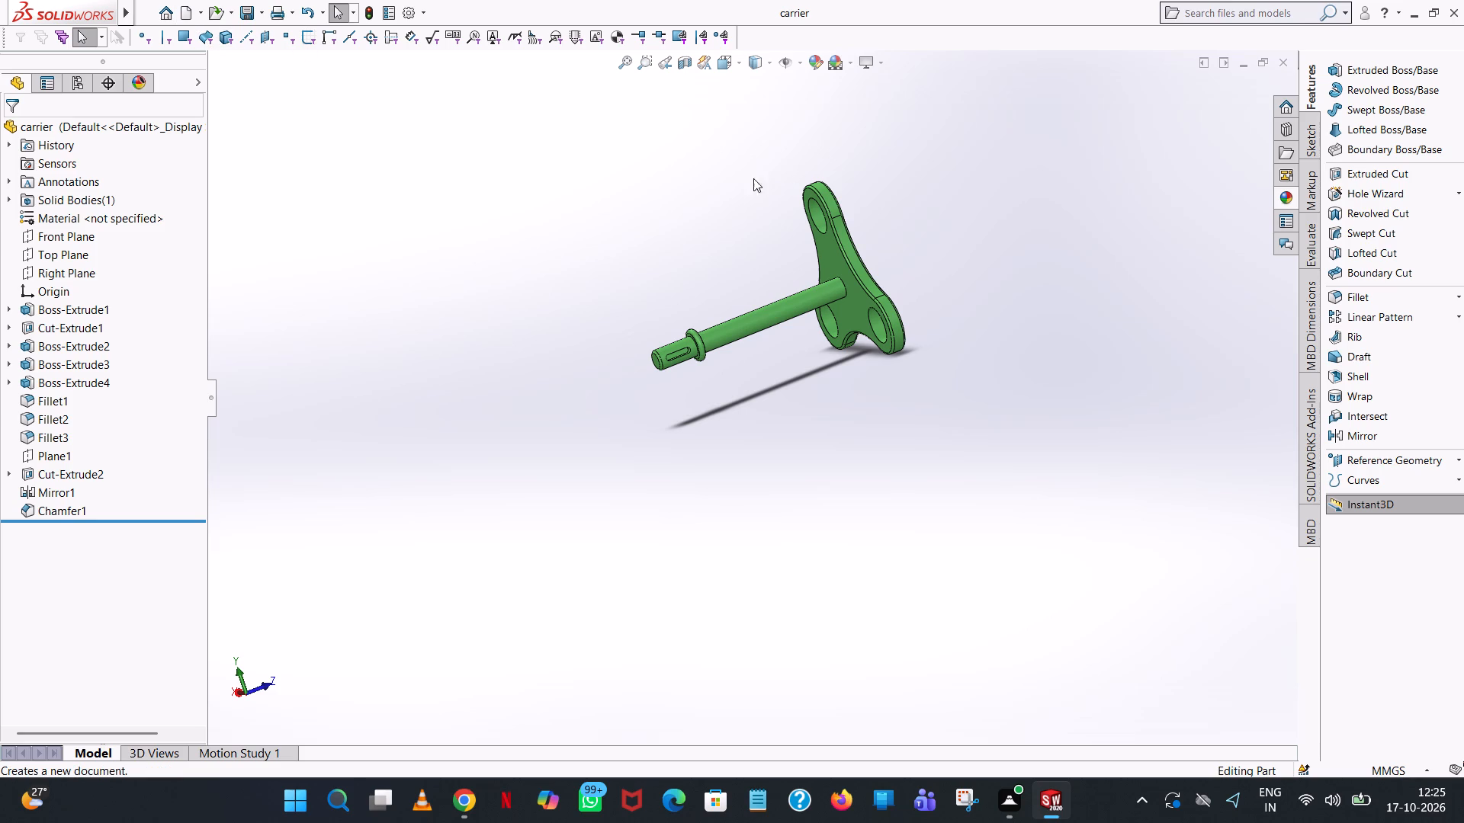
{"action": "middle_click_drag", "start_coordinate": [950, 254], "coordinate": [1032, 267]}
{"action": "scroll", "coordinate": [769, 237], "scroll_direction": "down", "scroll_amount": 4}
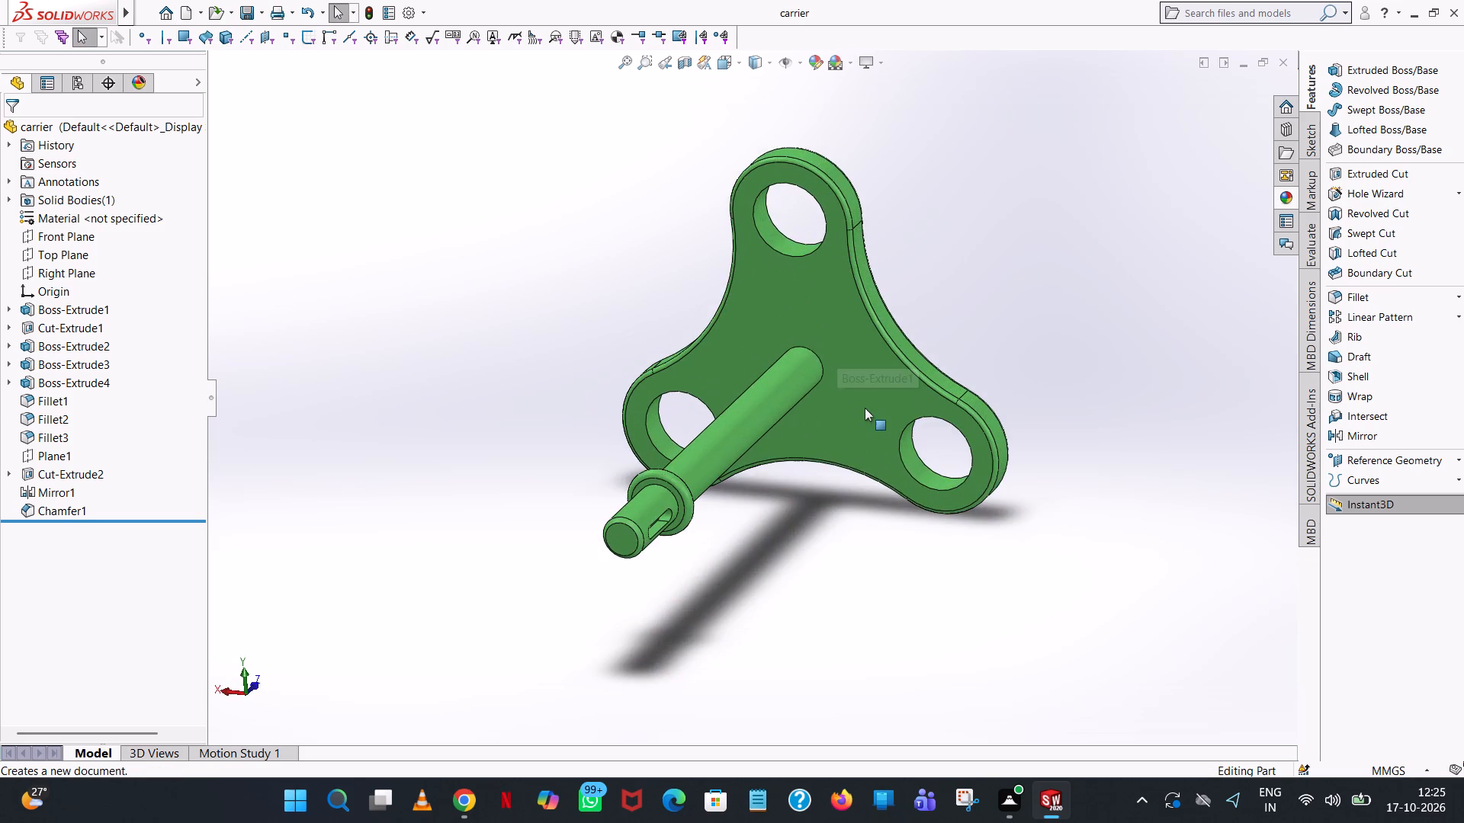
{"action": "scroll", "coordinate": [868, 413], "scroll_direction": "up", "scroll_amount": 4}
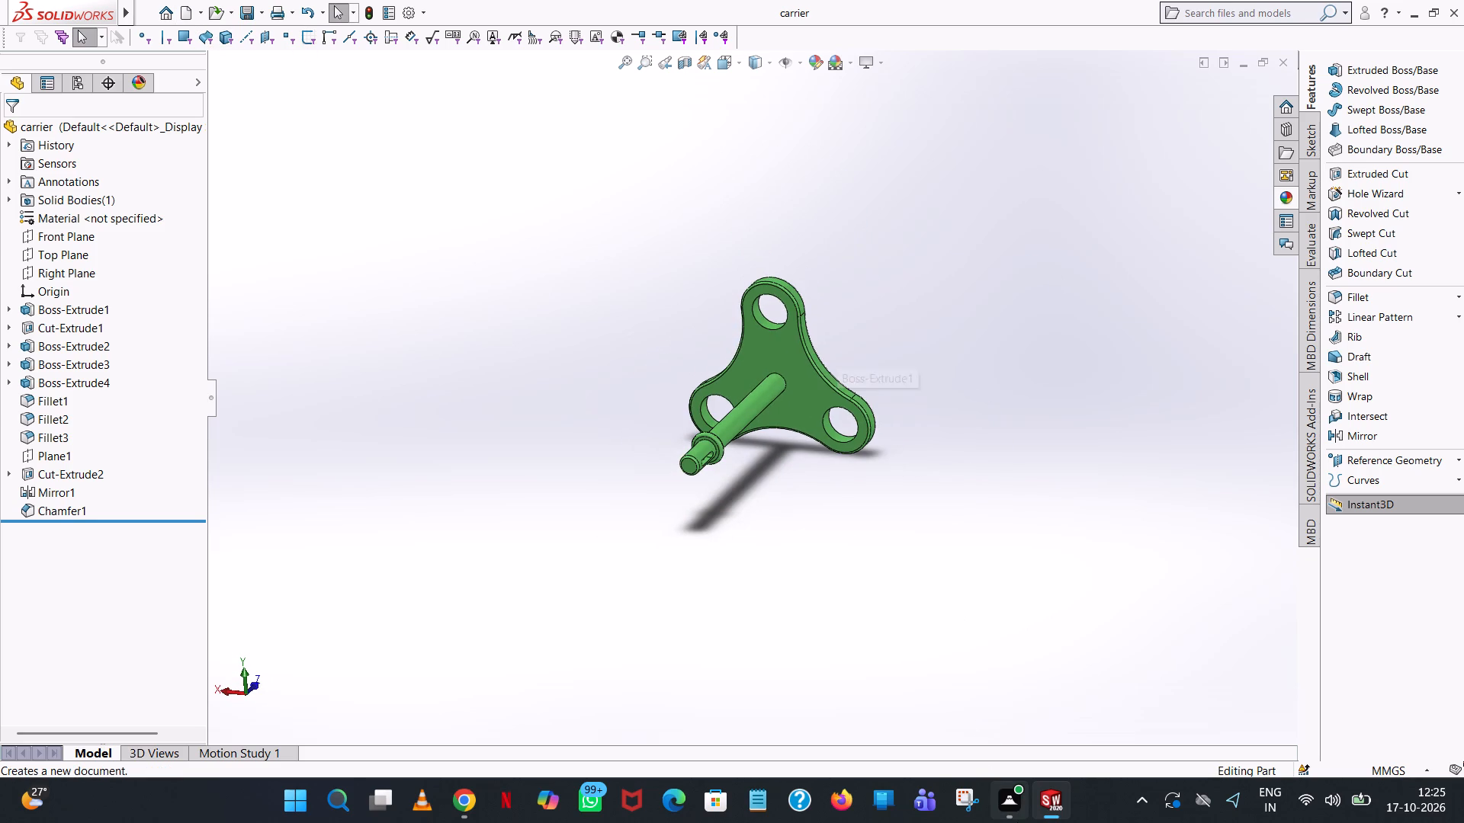
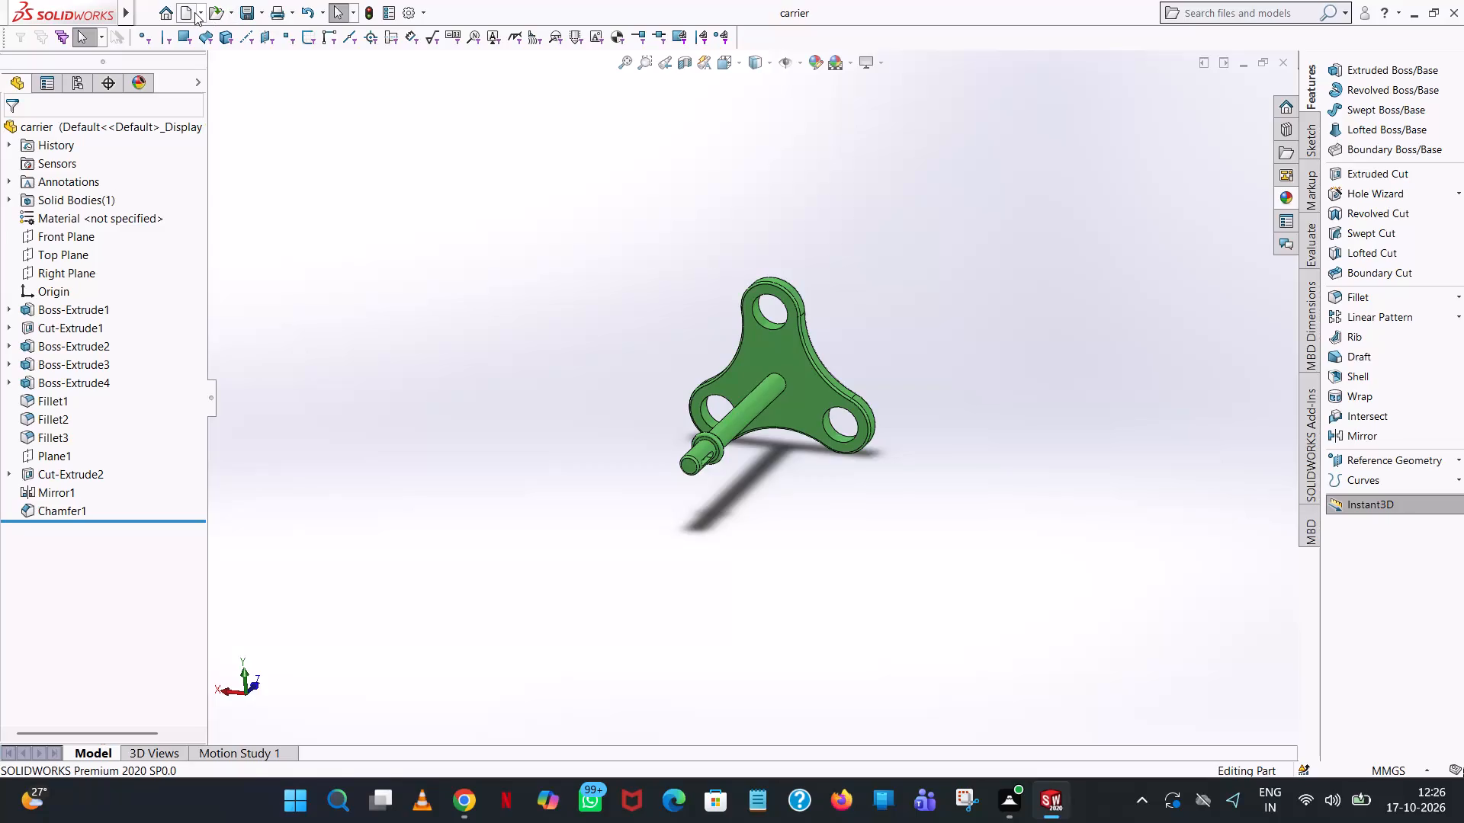
Create a new part document.
{"action": "double_click", "coordinate": [337, 346]}
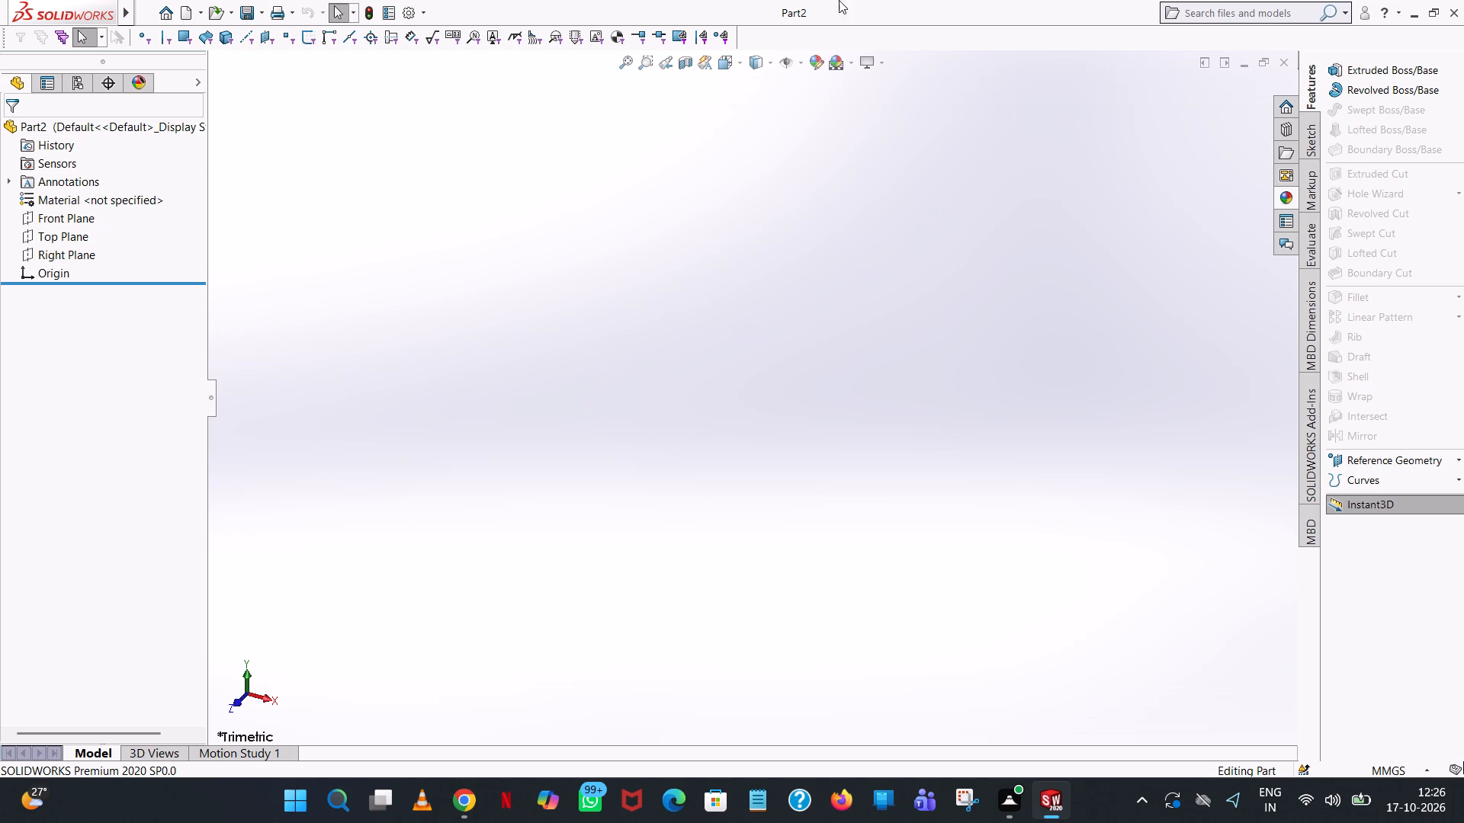
Sketch a circle of radius 32.5 mm (65/2) centred on the origin on the Front Plane.
{"action": "left_click", "coordinate": [68, 214]}
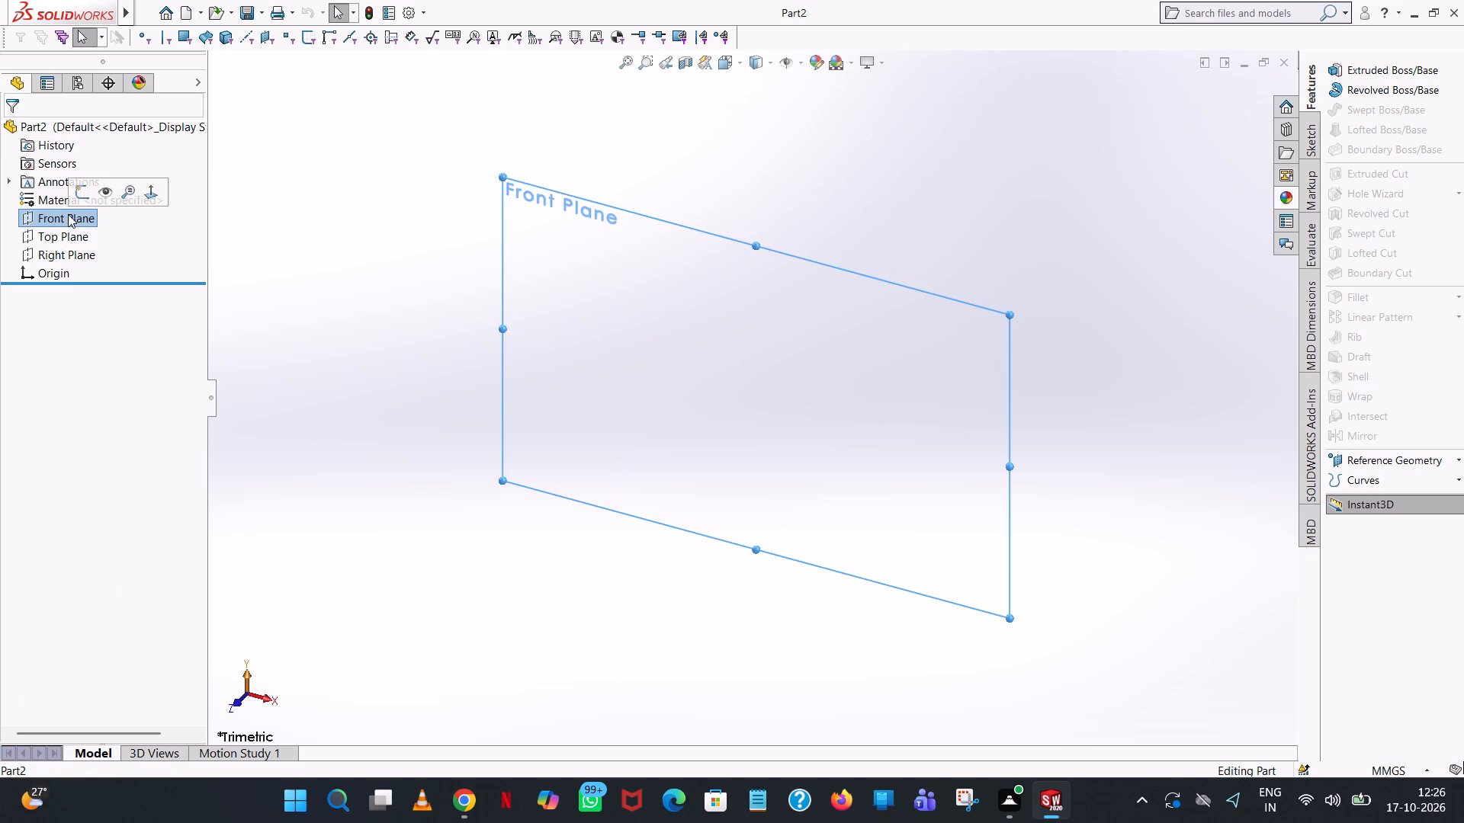
{"action": "left_click", "coordinate": [81, 189]}
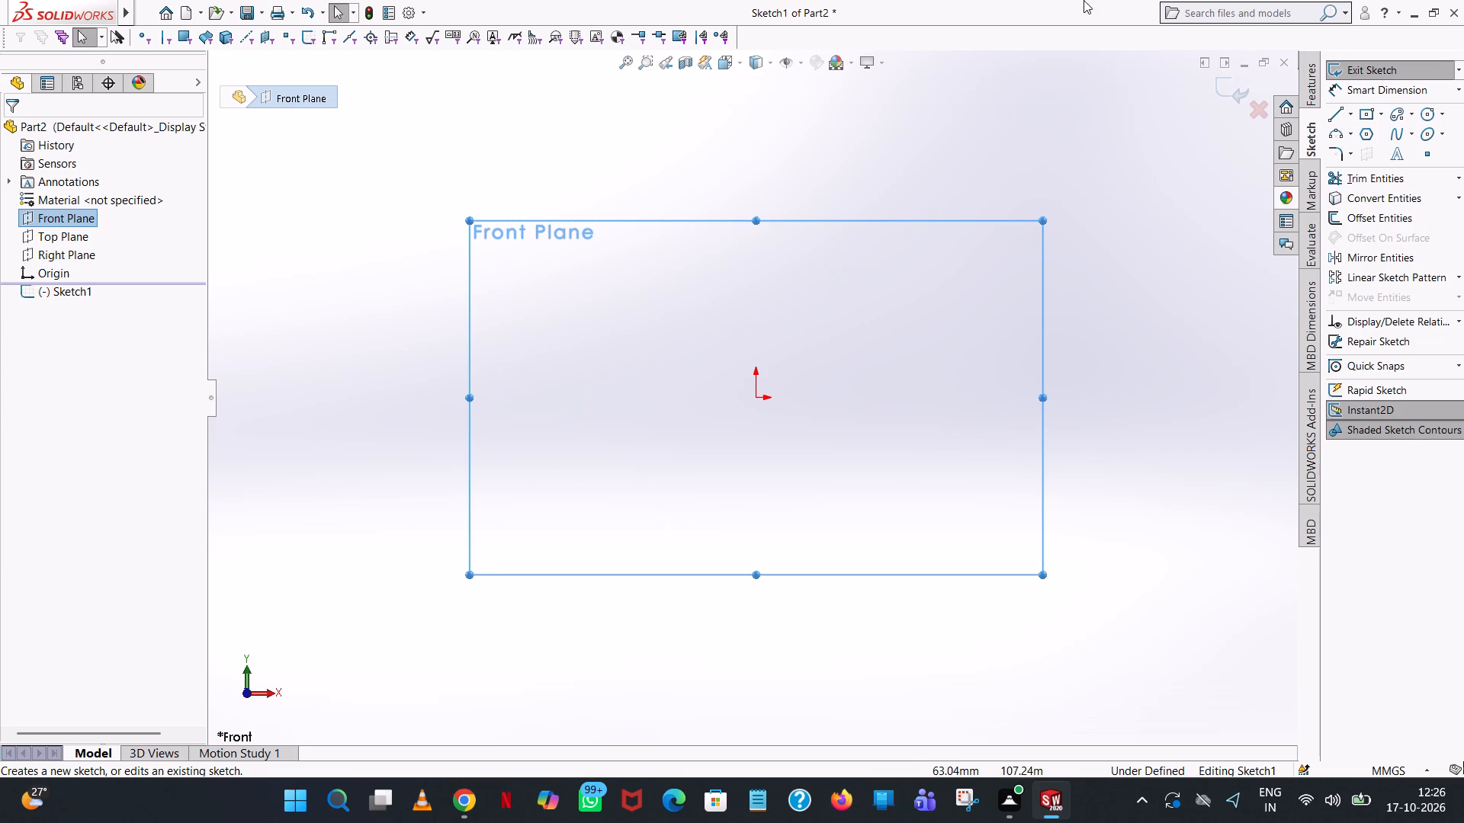
{"action": "left_click", "coordinate": [1430, 109]}
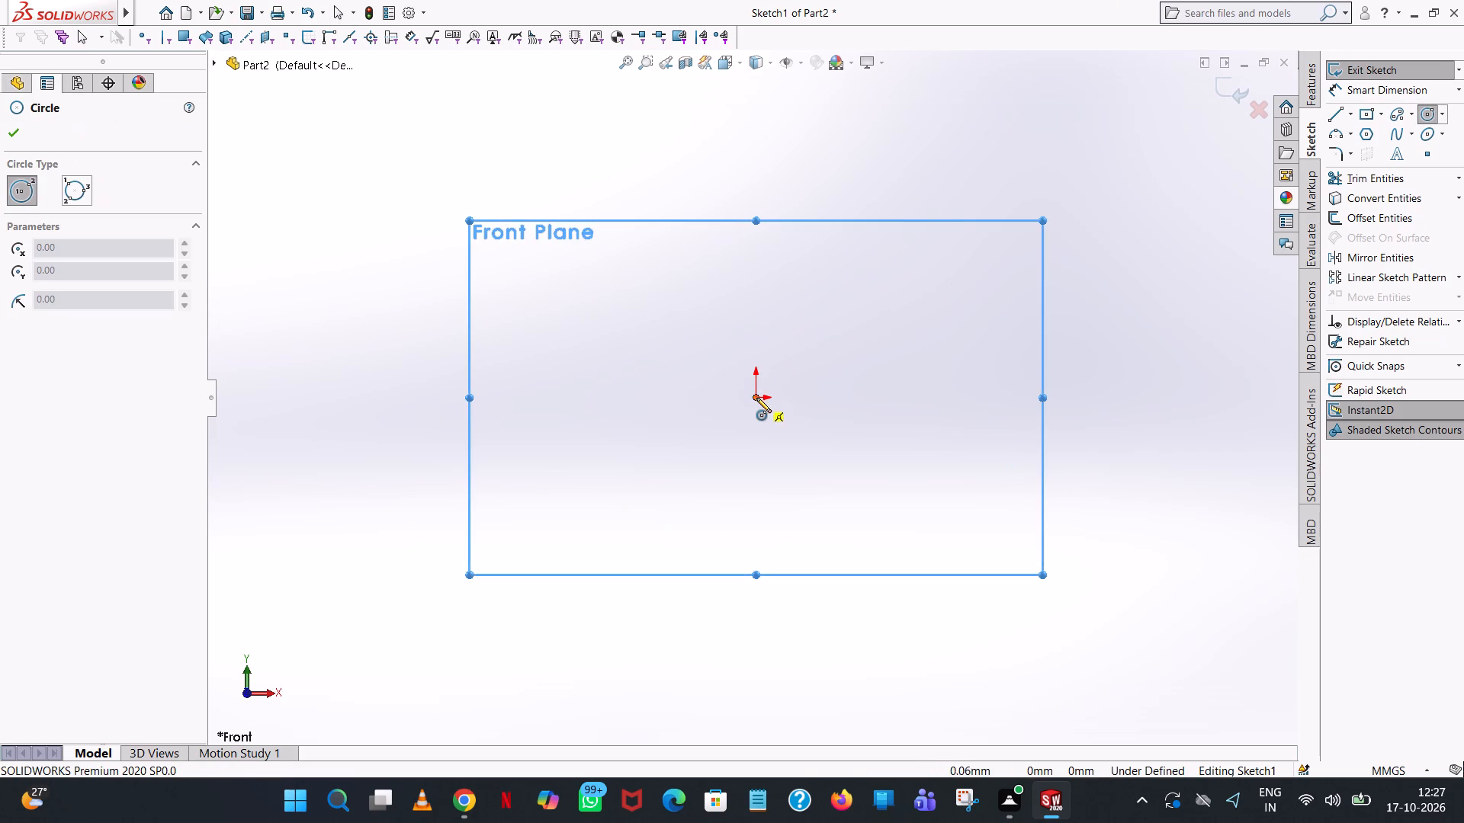
{"action": "left_click", "coordinate": [756, 398]}
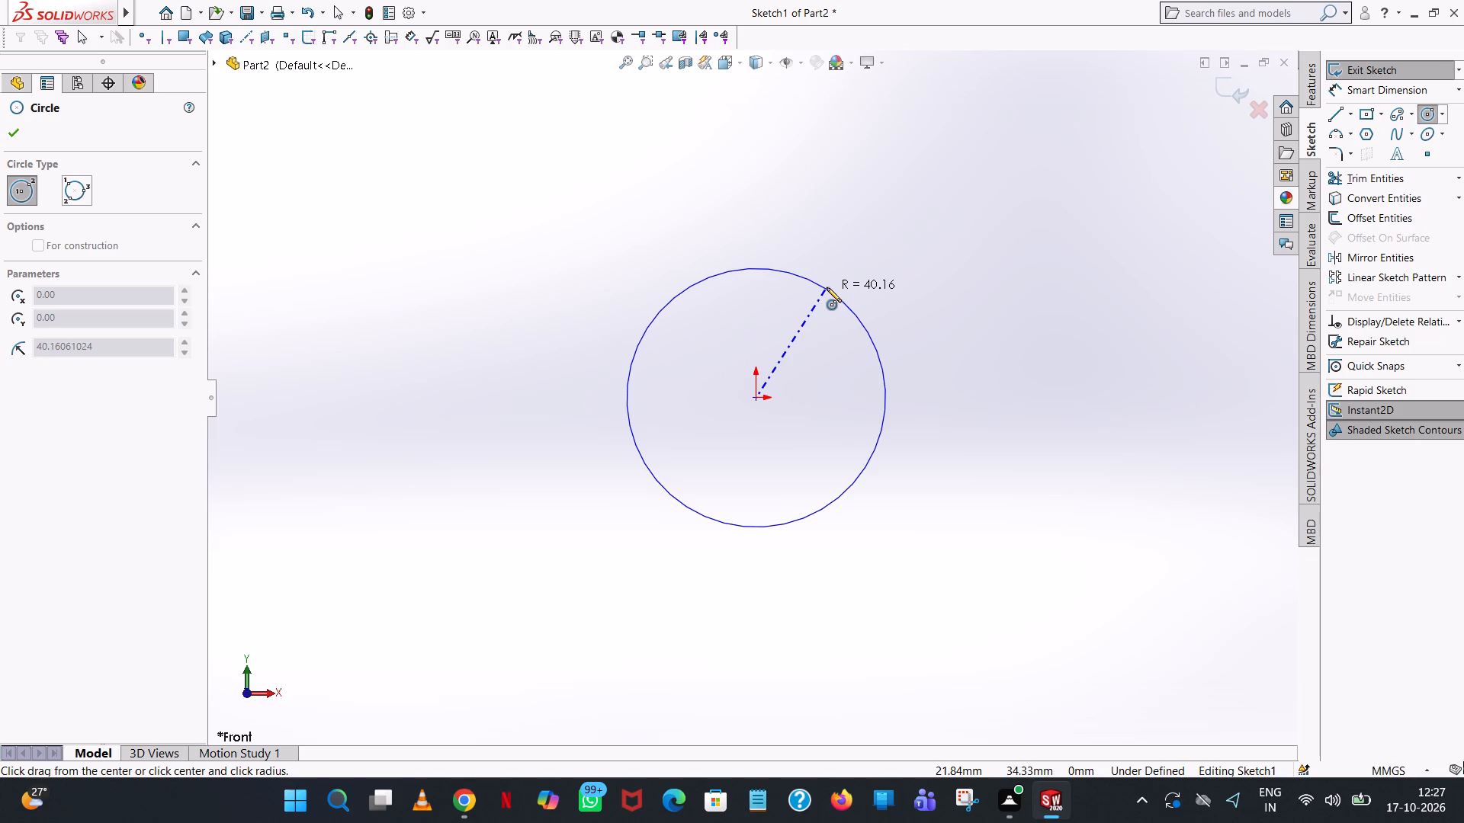
{"action": "left_click", "coordinate": [825, 216]}
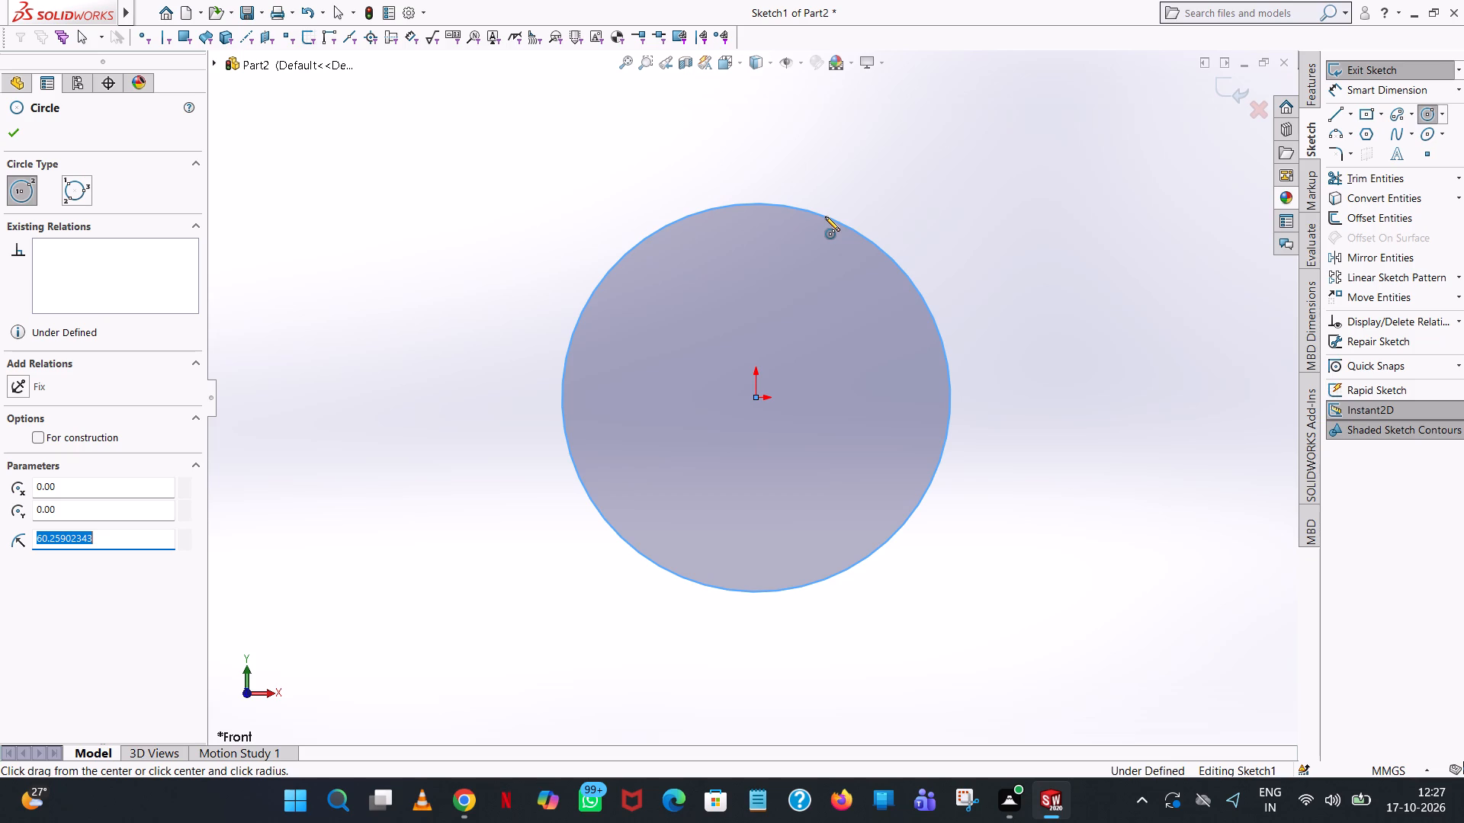
{"action": "type", "text": "65/2"}
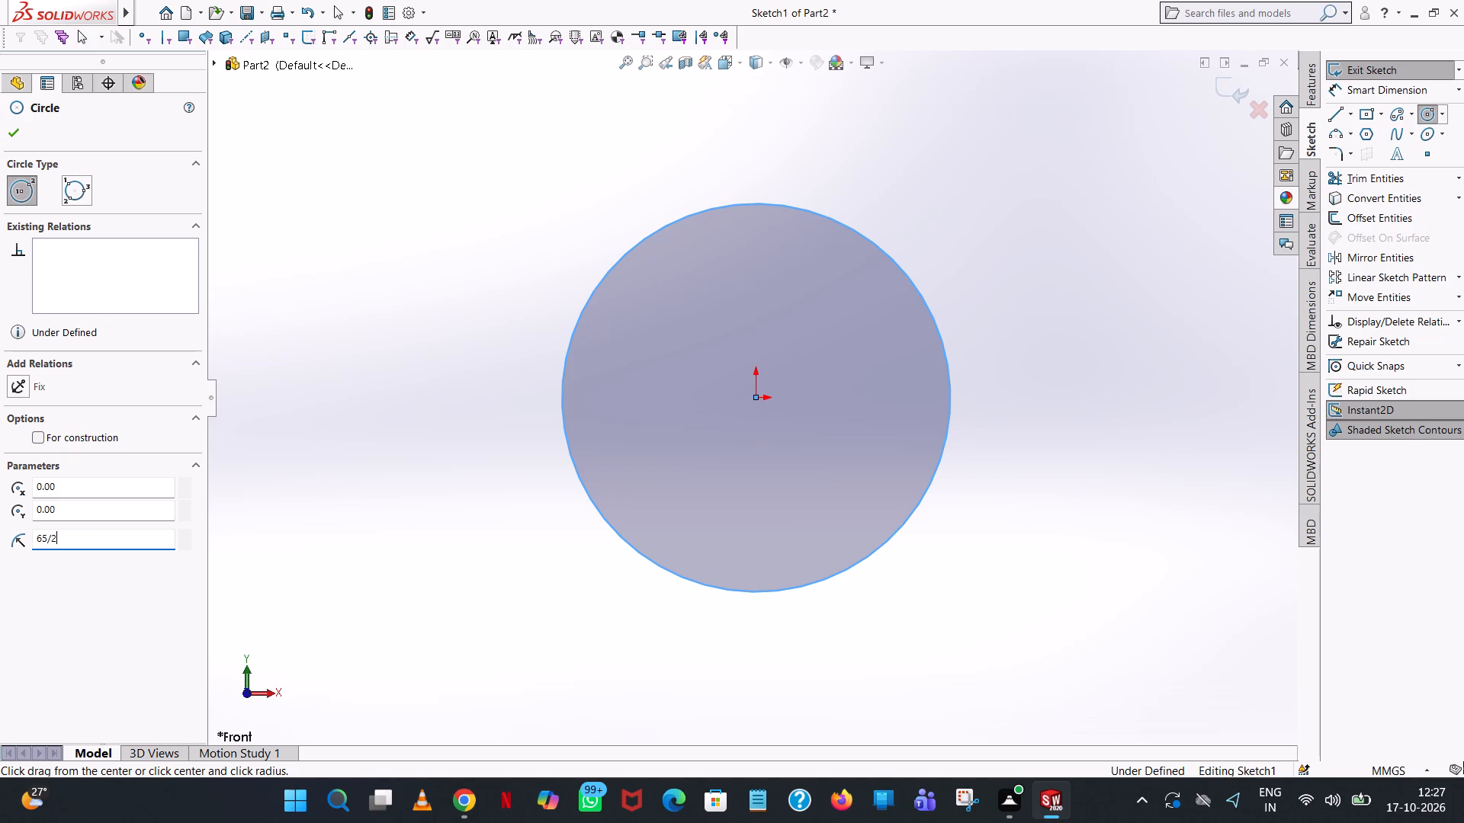
{"action": "key", "text": "Return"}
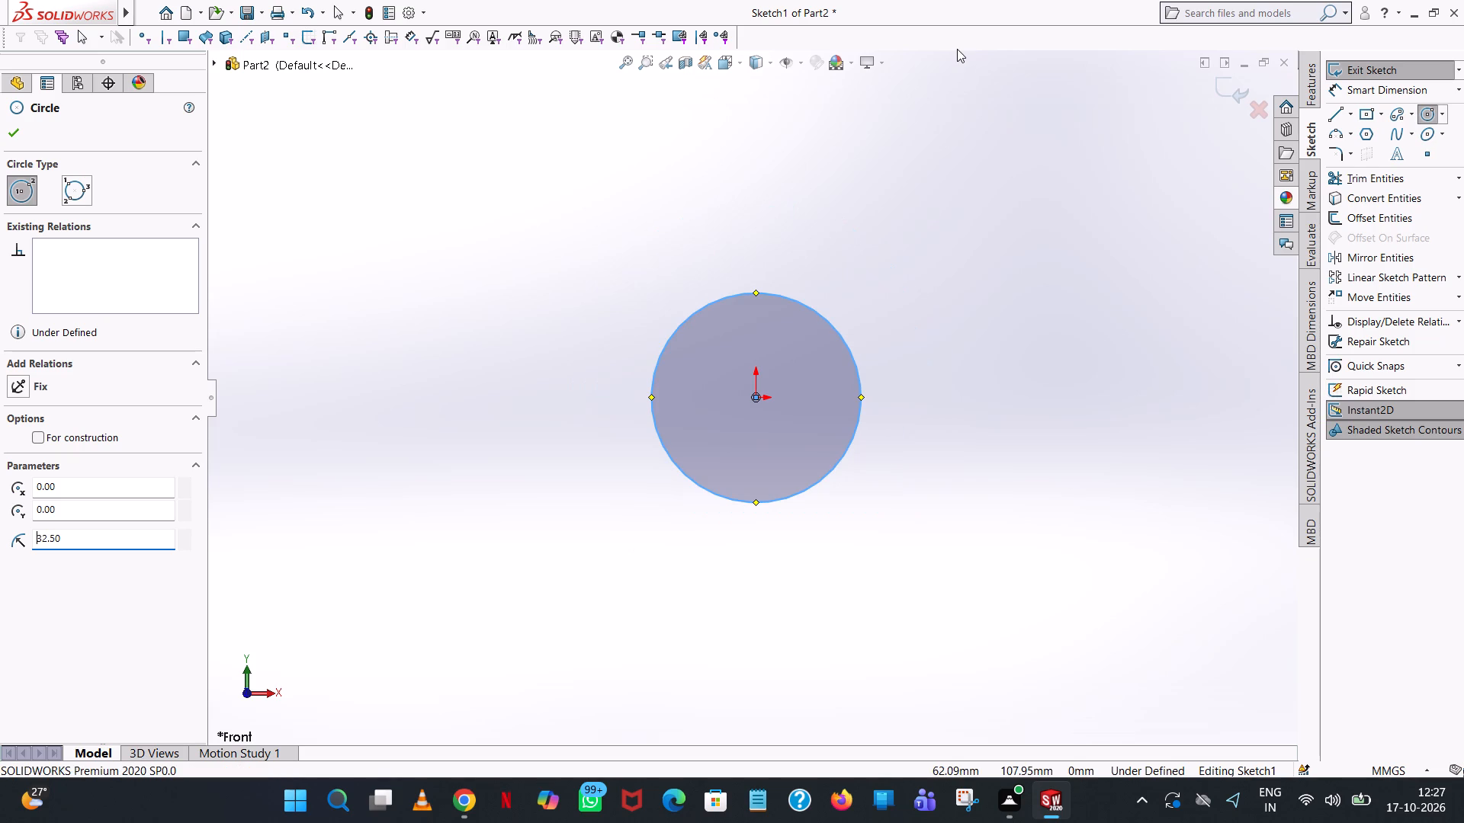
{"action": "left_click", "coordinate": [5, 139]}
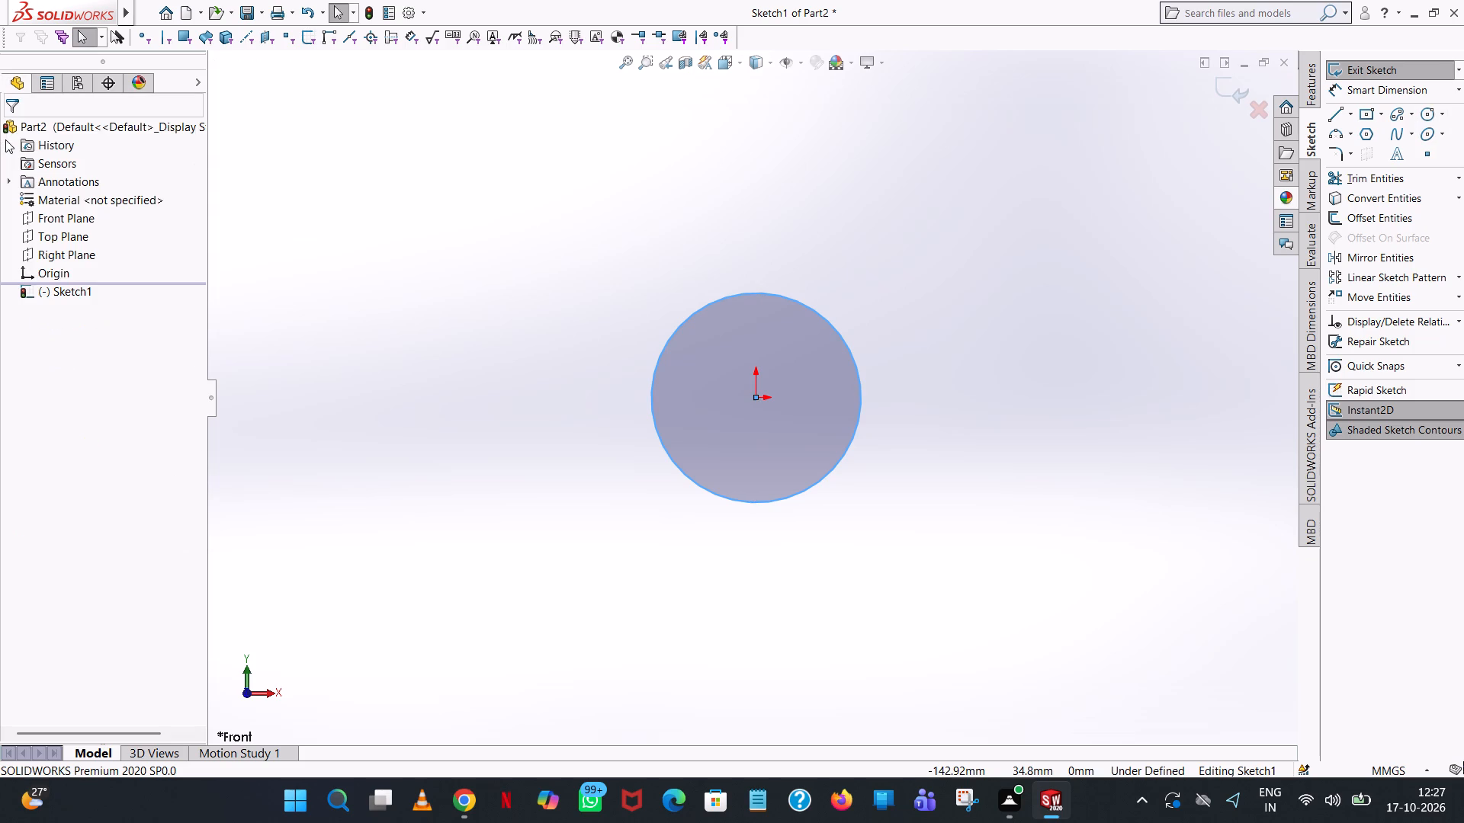
{"action": "left_click", "coordinate": [1218, 267]}
Add a 65 mm diameter dimension to the circle.
{"action": "left_click", "coordinate": [1426, 92]}
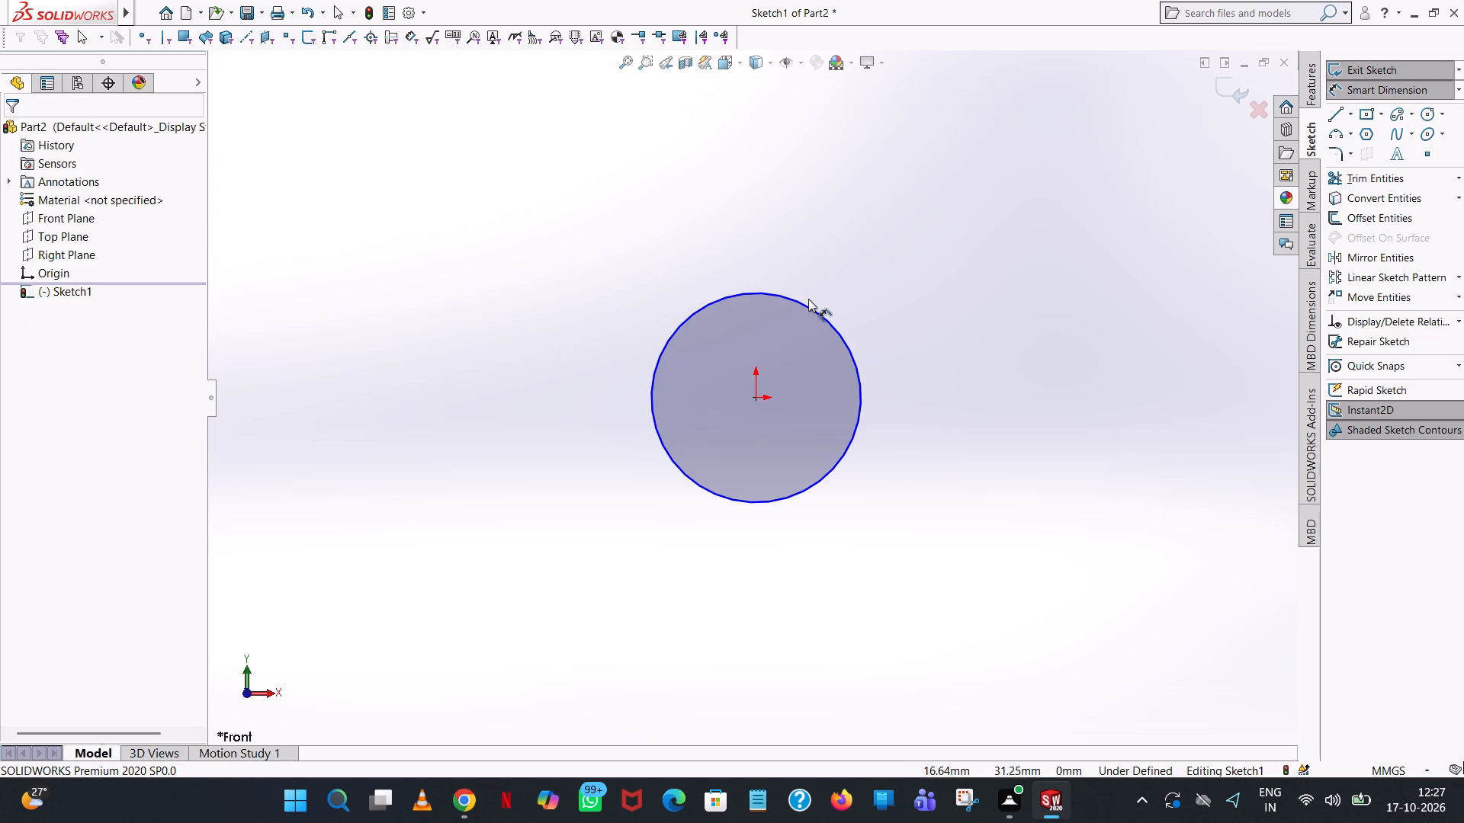
{"action": "left_click", "coordinate": [804, 303]}
{"action": "left_click", "coordinate": [932, 211]}
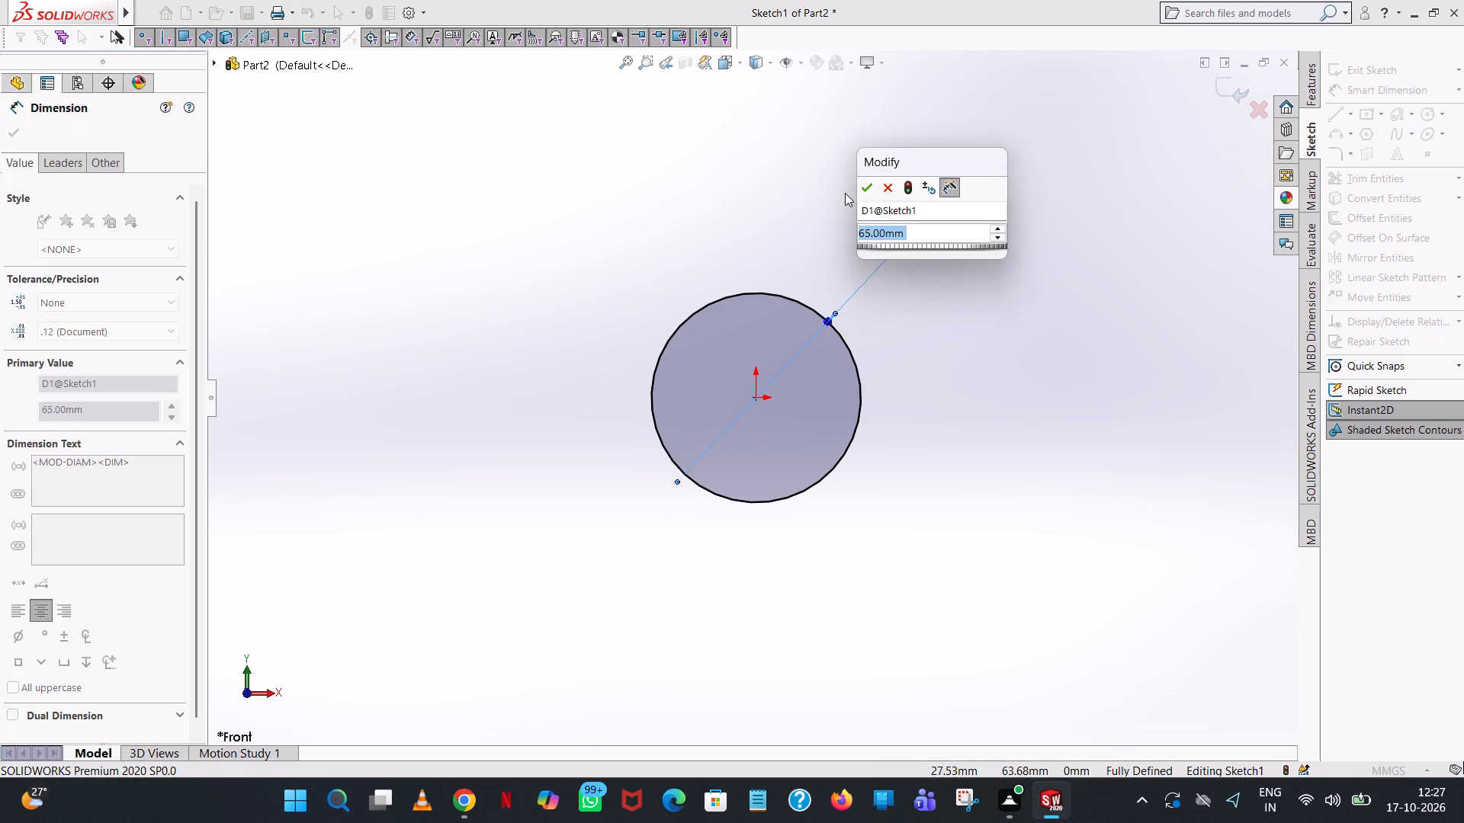
{"action": "left_click", "coordinate": [866, 191]}
{"action": "left_click", "coordinate": [902, 334]}
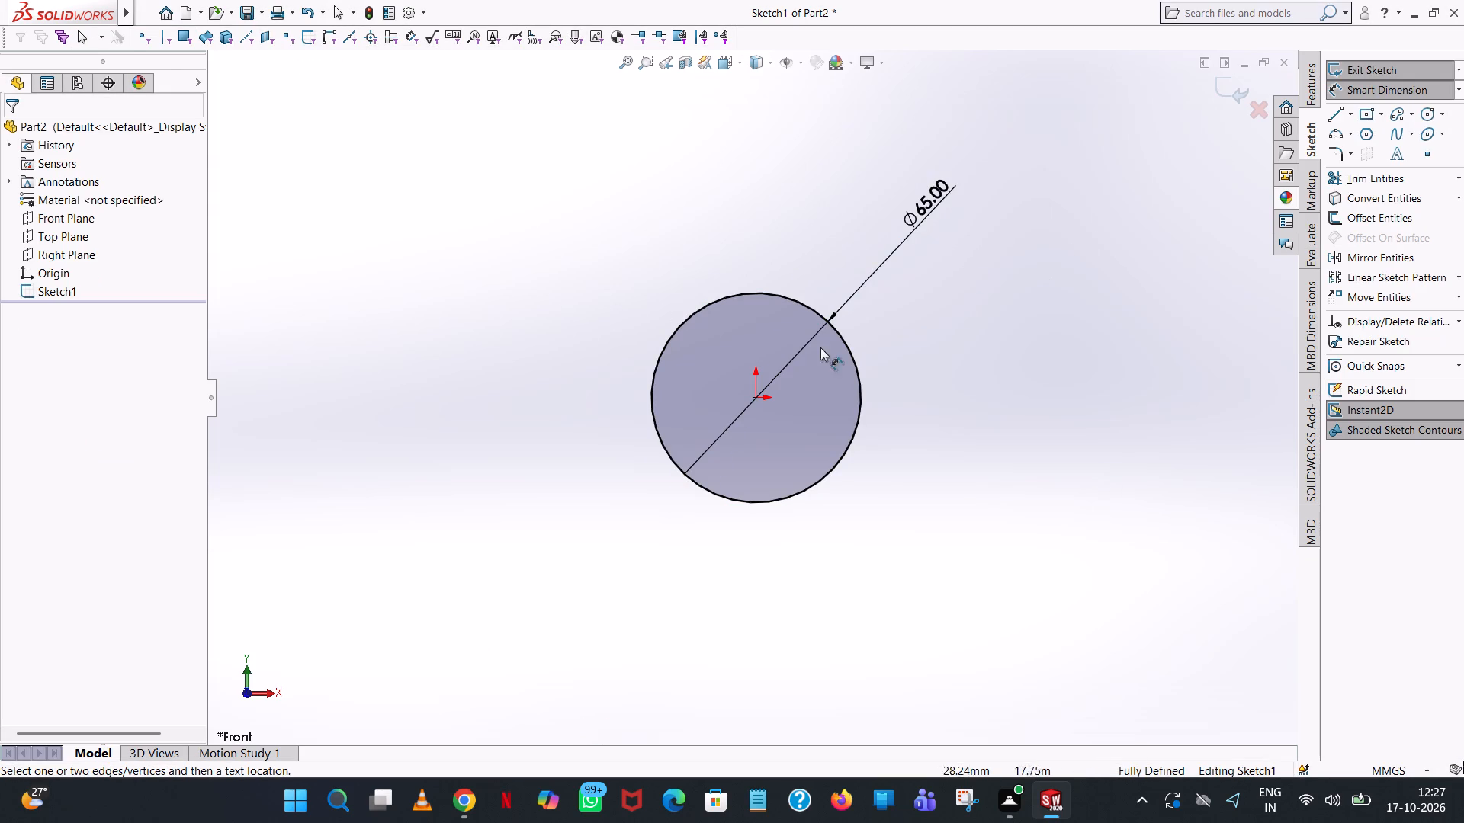
Extrude the 65 mm circle as a blind boss 10 mm deep.
{"action": "left_click", "coordinate": [1303, 75]}
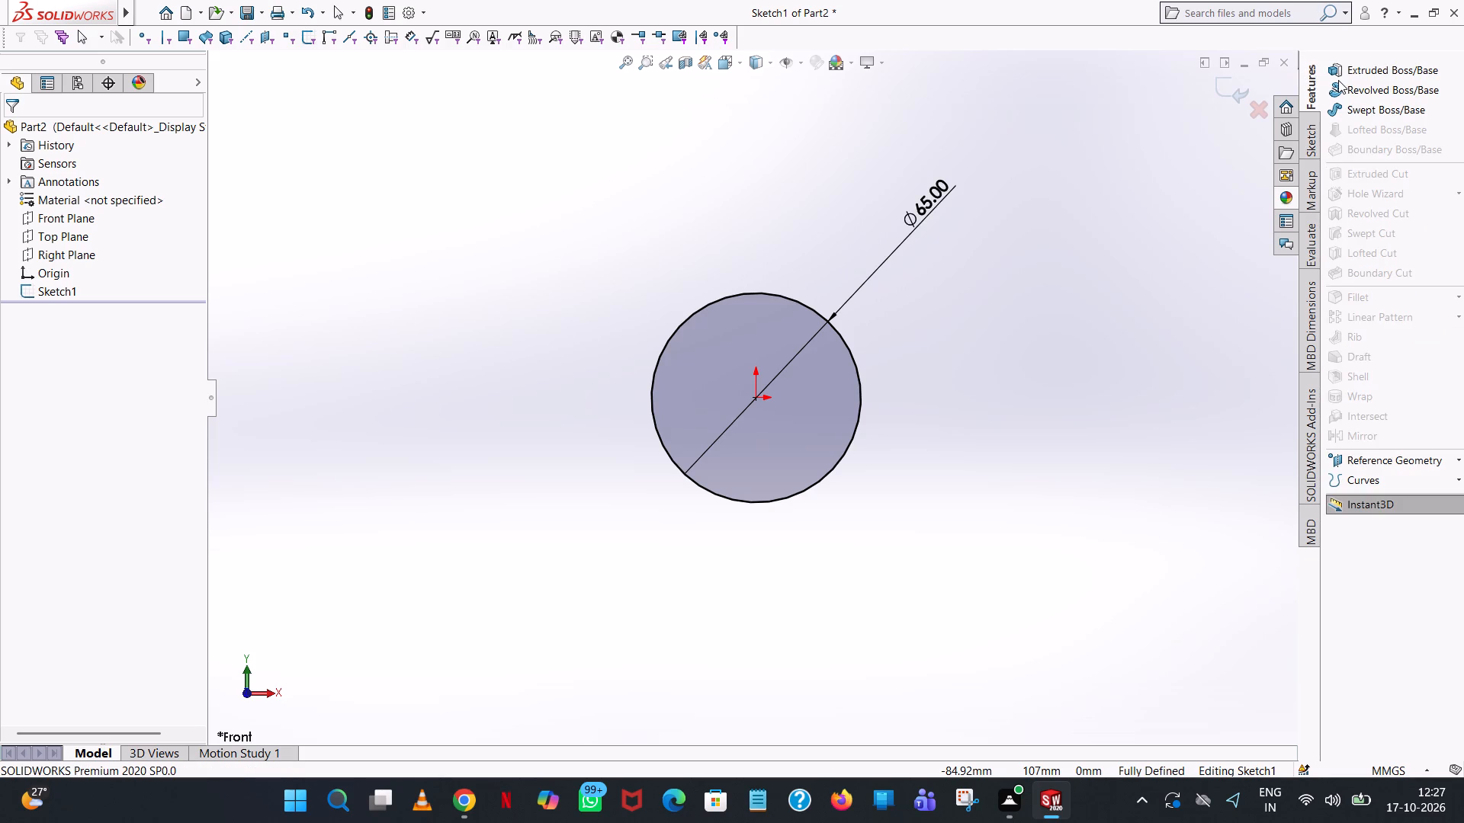
{"action": "left_click", "coordinate": [1361, 62]}
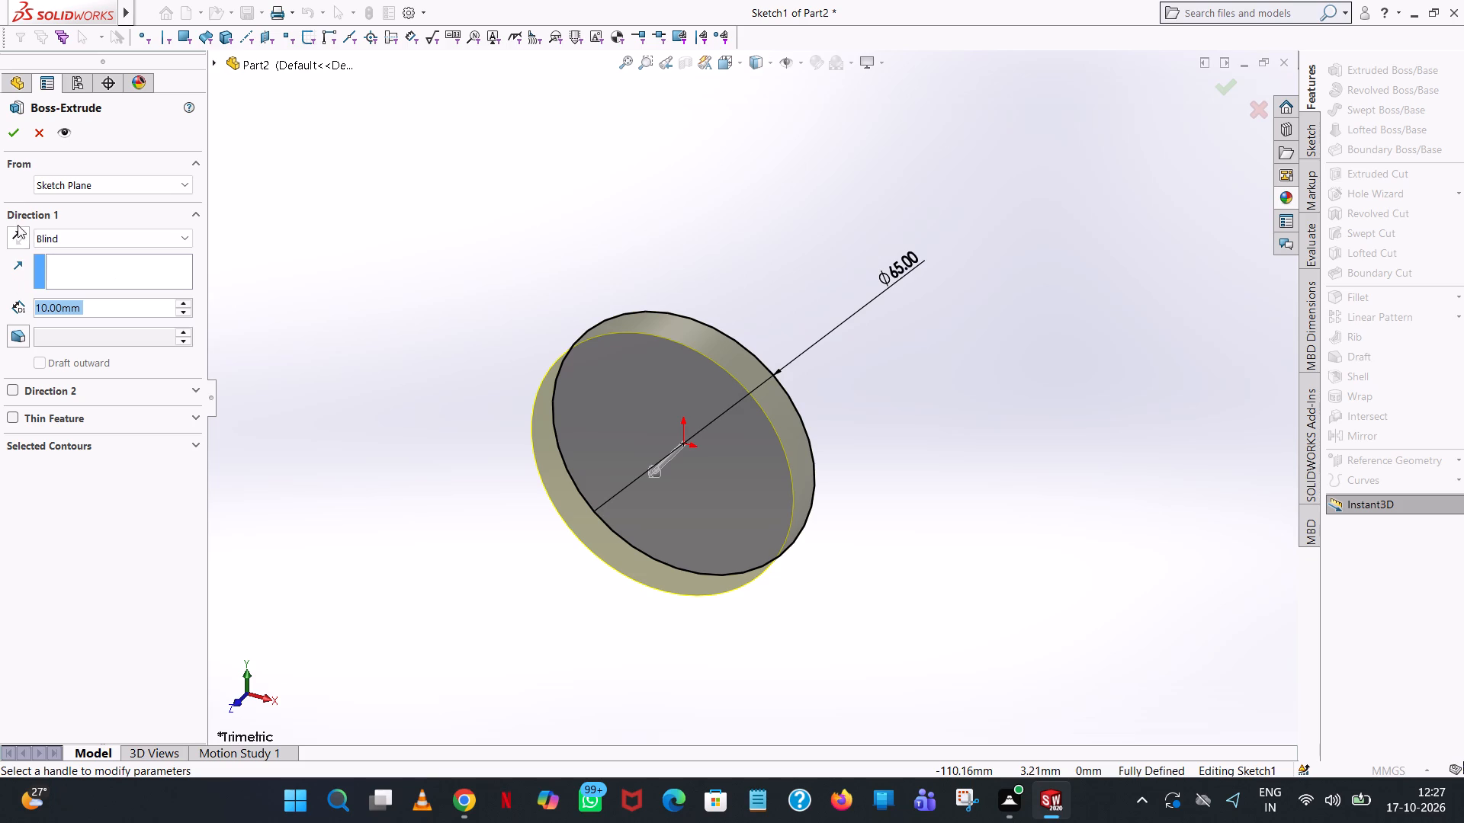
{"action": "left_click", "coordinate": [7, 134]}
{"action": "left_click", "coordinate": [742, 239]}
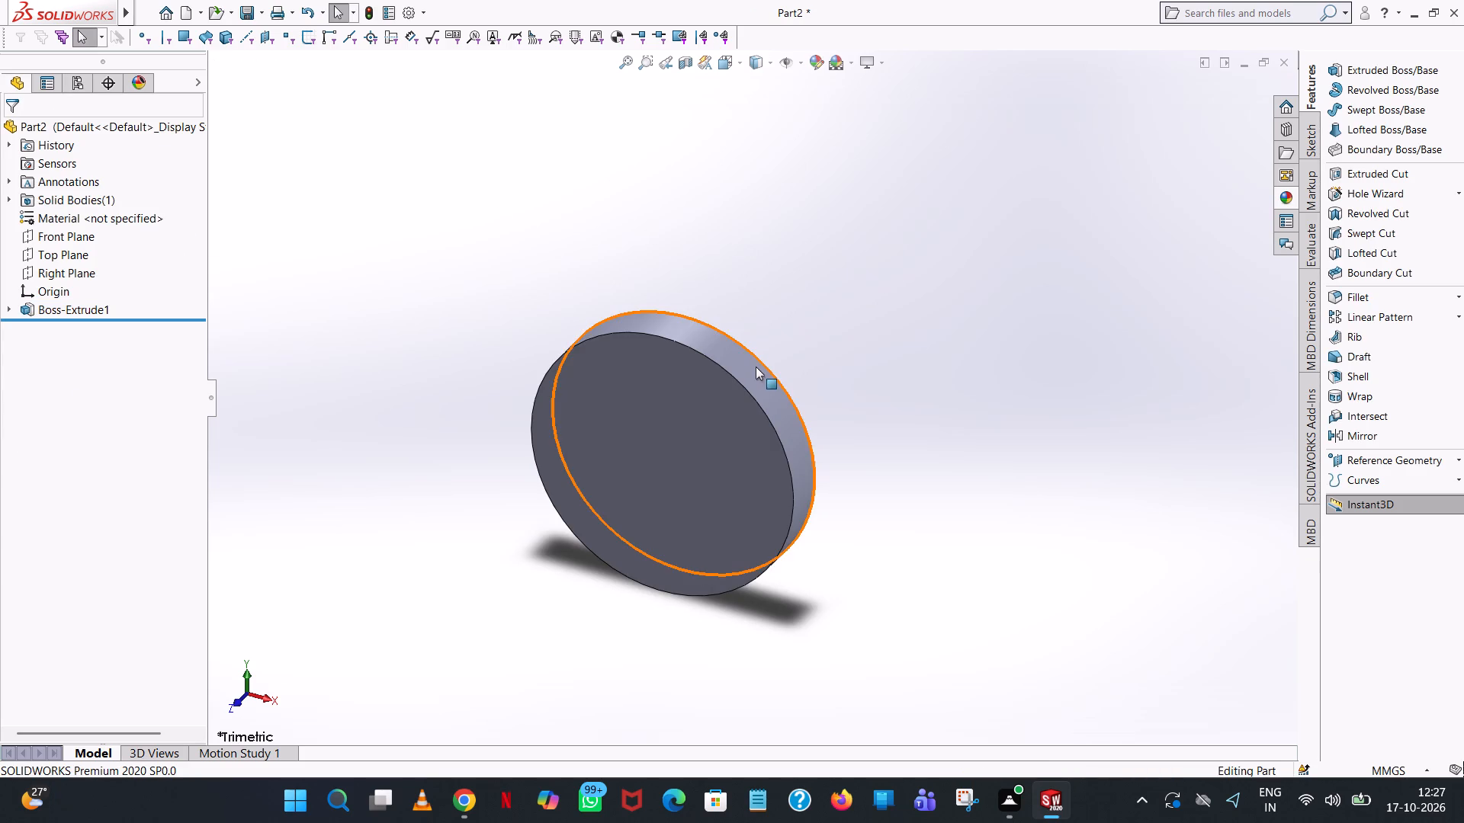
Open a sketch for an extruded boss on the disc's front flat face and view it face-on.
{"action": "middle_click_drag", "start_coordinate": [756, 368], "coordinate": [760, 458]}
{"action": "scroll", "coordinate": [754, 437], "scroll_direction": "down", "scroll_amount": 1}
{"action": "scroll", "coordinate": [660, 424], "scroll_direction": "down", "scroll_amount": 4}
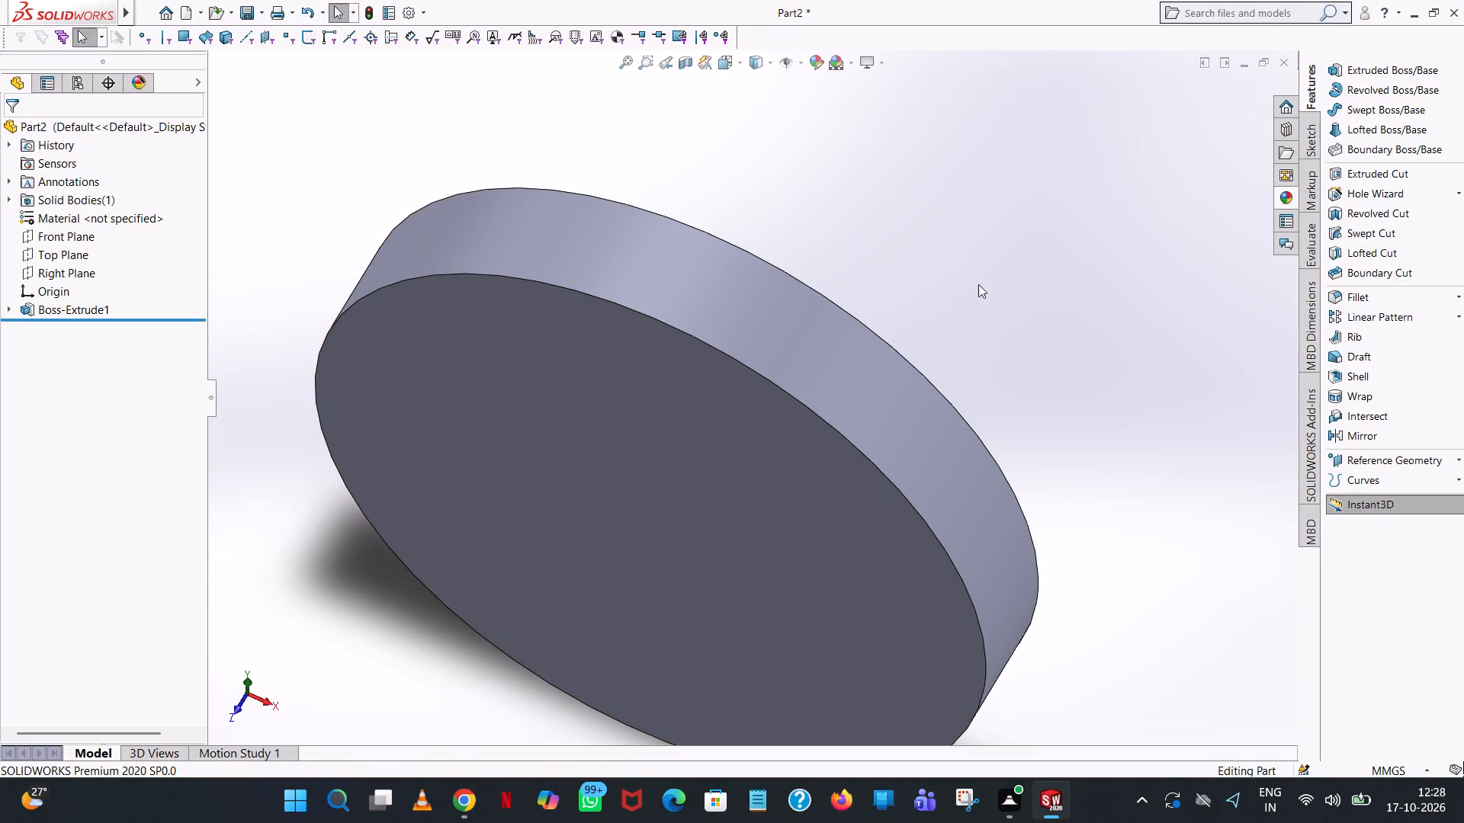
{"action": "scroll", "coordinate": [926, 386], "scroll_direction": "up", "scroll_amount": 1}
{"action": "middle_click_drag", "start_coordinate": [926, 385], "coordinate": [922, 231]}
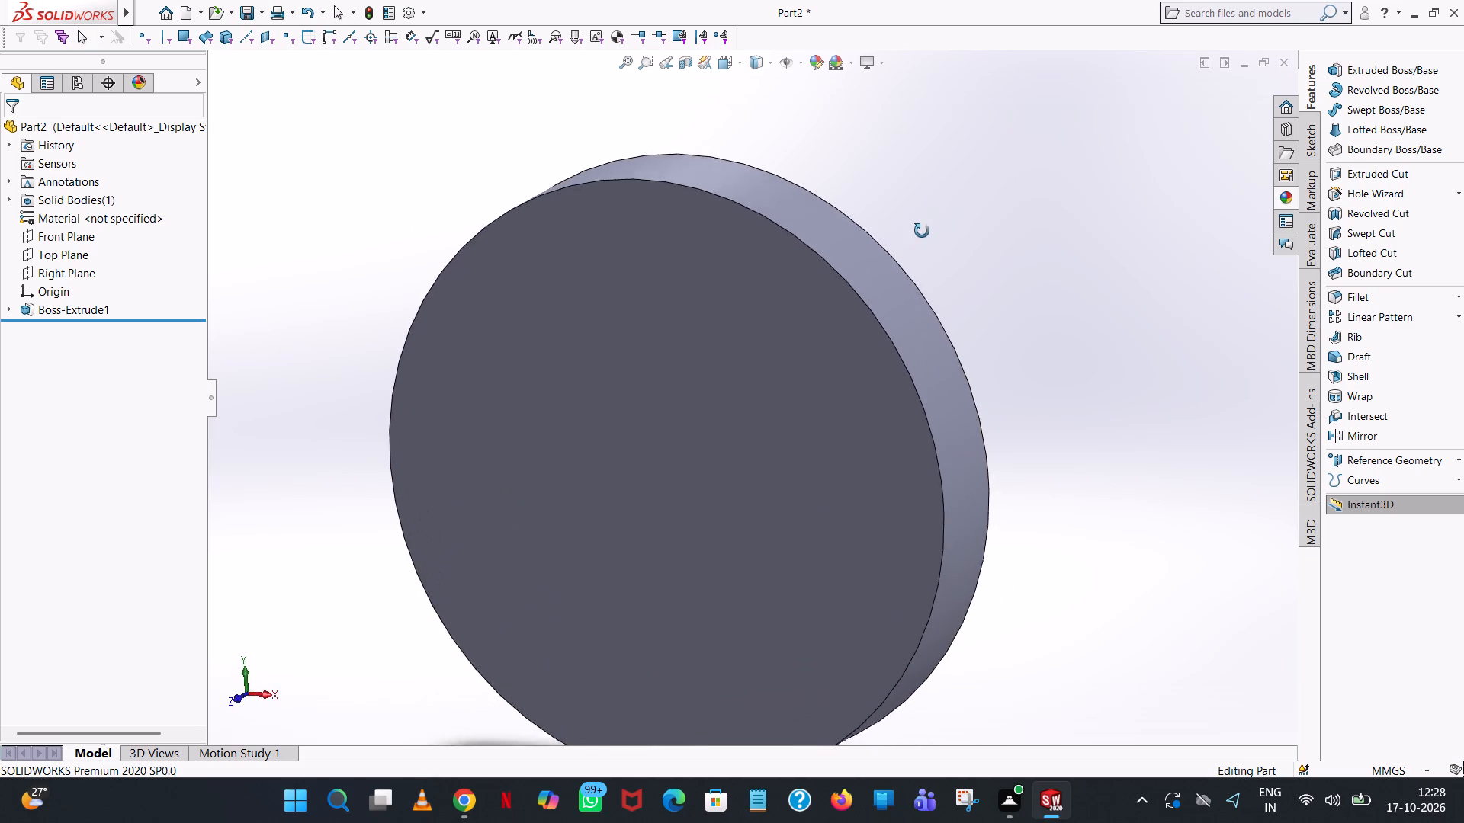
{"action": "middle_click_drag", "start_coordinate": [922, 231], "coordinate": [952, 258]}
{"action": "scroll", "coordinate": [961, 238], "scroll_direction": "down", "scroll_amount": 1}
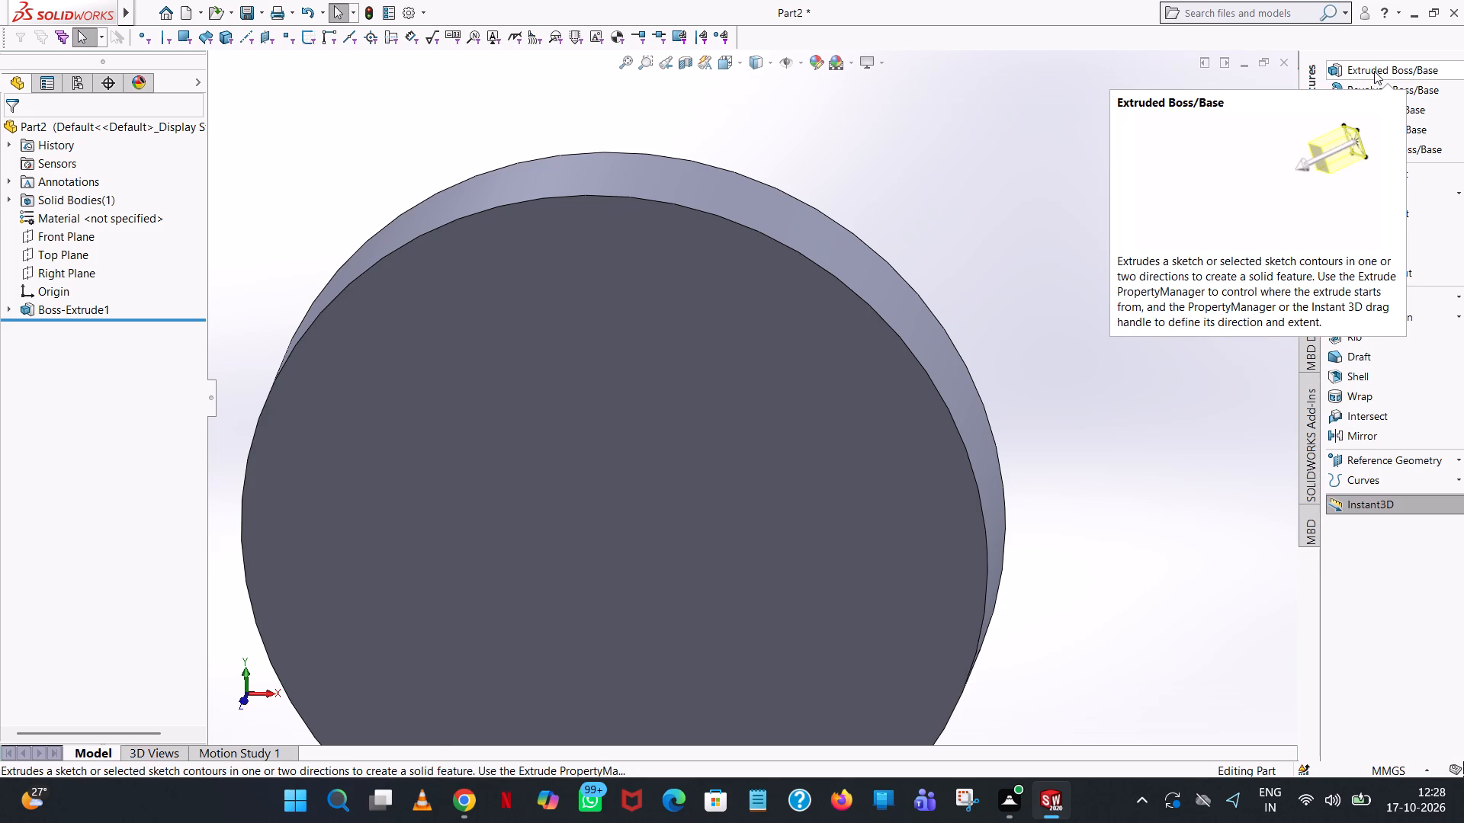
{"action": "left_click", "coordinate": [1374, 71]}
{"action": "left_click", "coordinate": [608, 351]}
{"action": "key", "text": "space"}
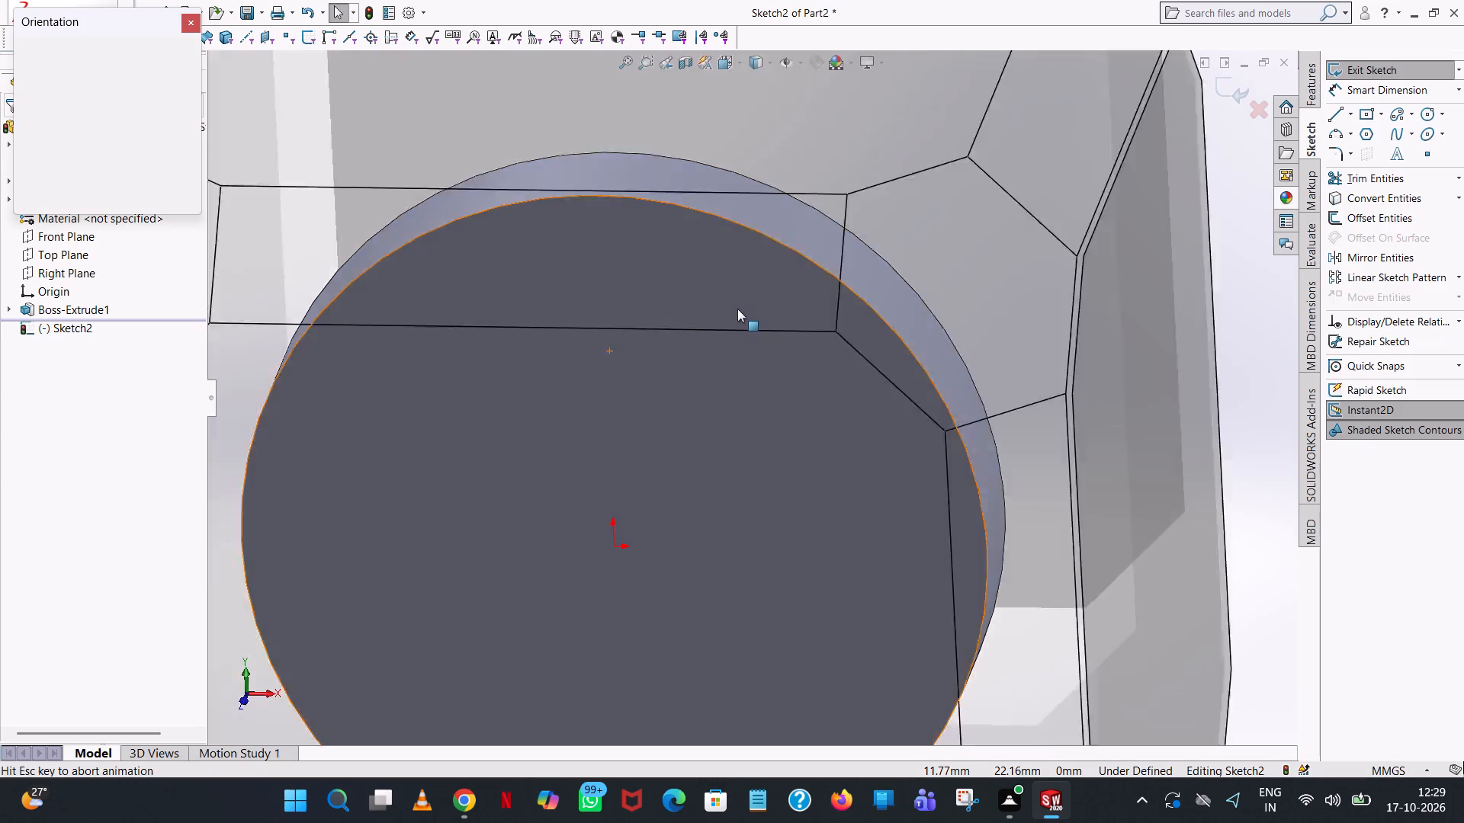
{"action": "left_click", "coordinate": [185, 117]}
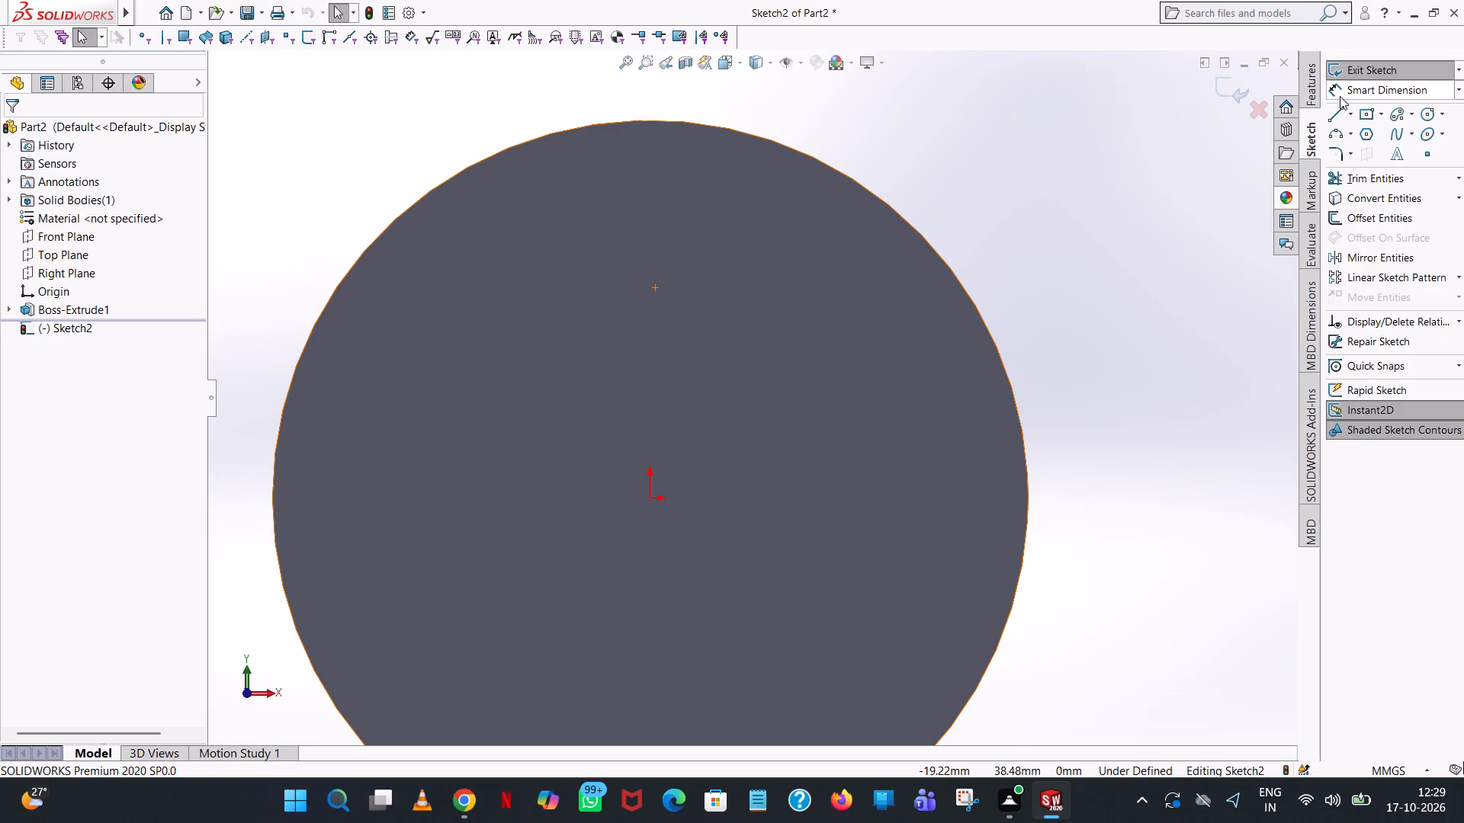
Sketch a circle centred on the origin on the disc's face with a radius of 31.251 mm (62.502/2).
{"action": "left_click", "coordinate": [1422, 115]}
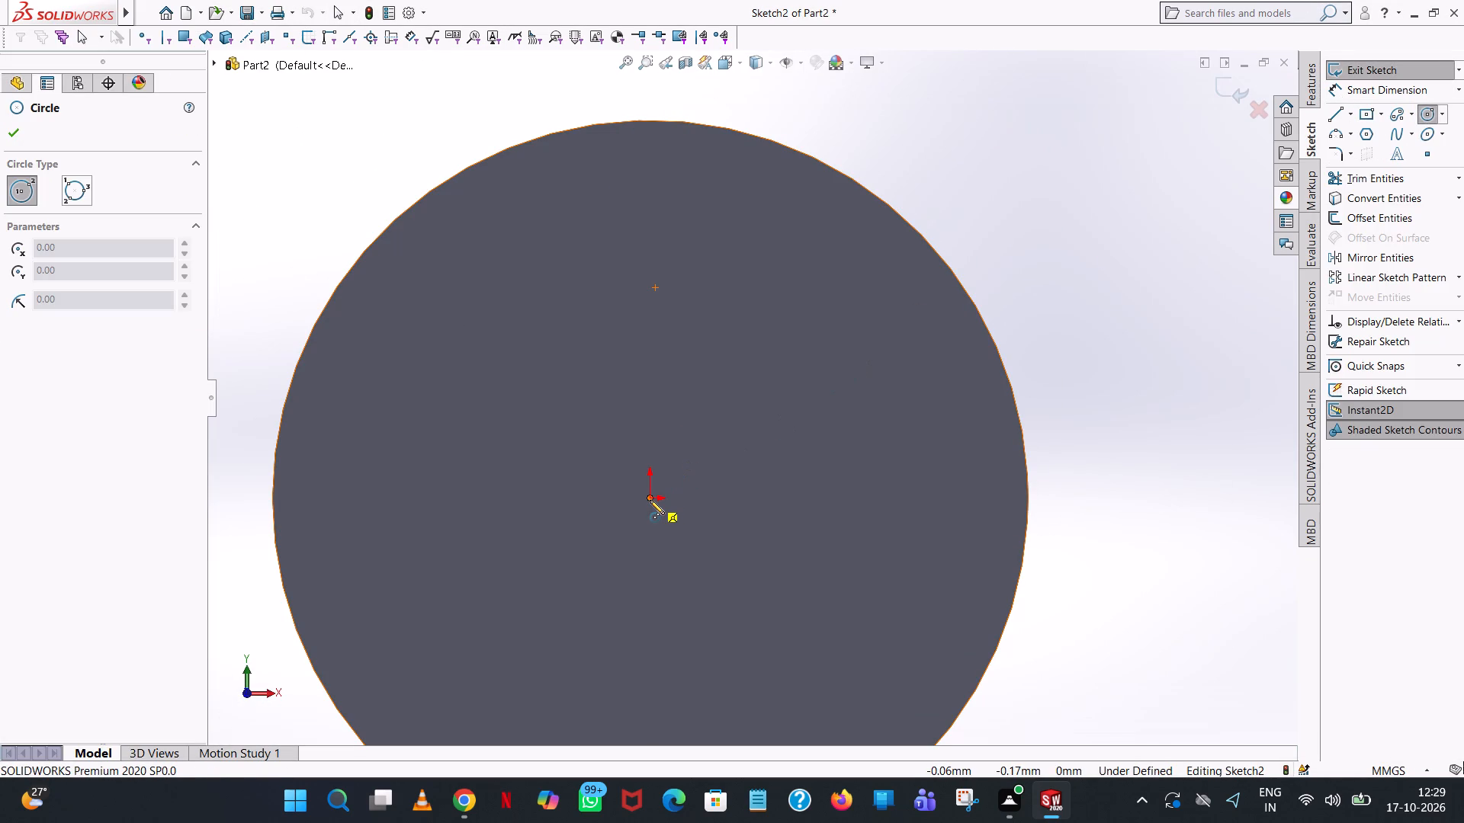
{"action": "left_click", "coordinate": [650, 500]}
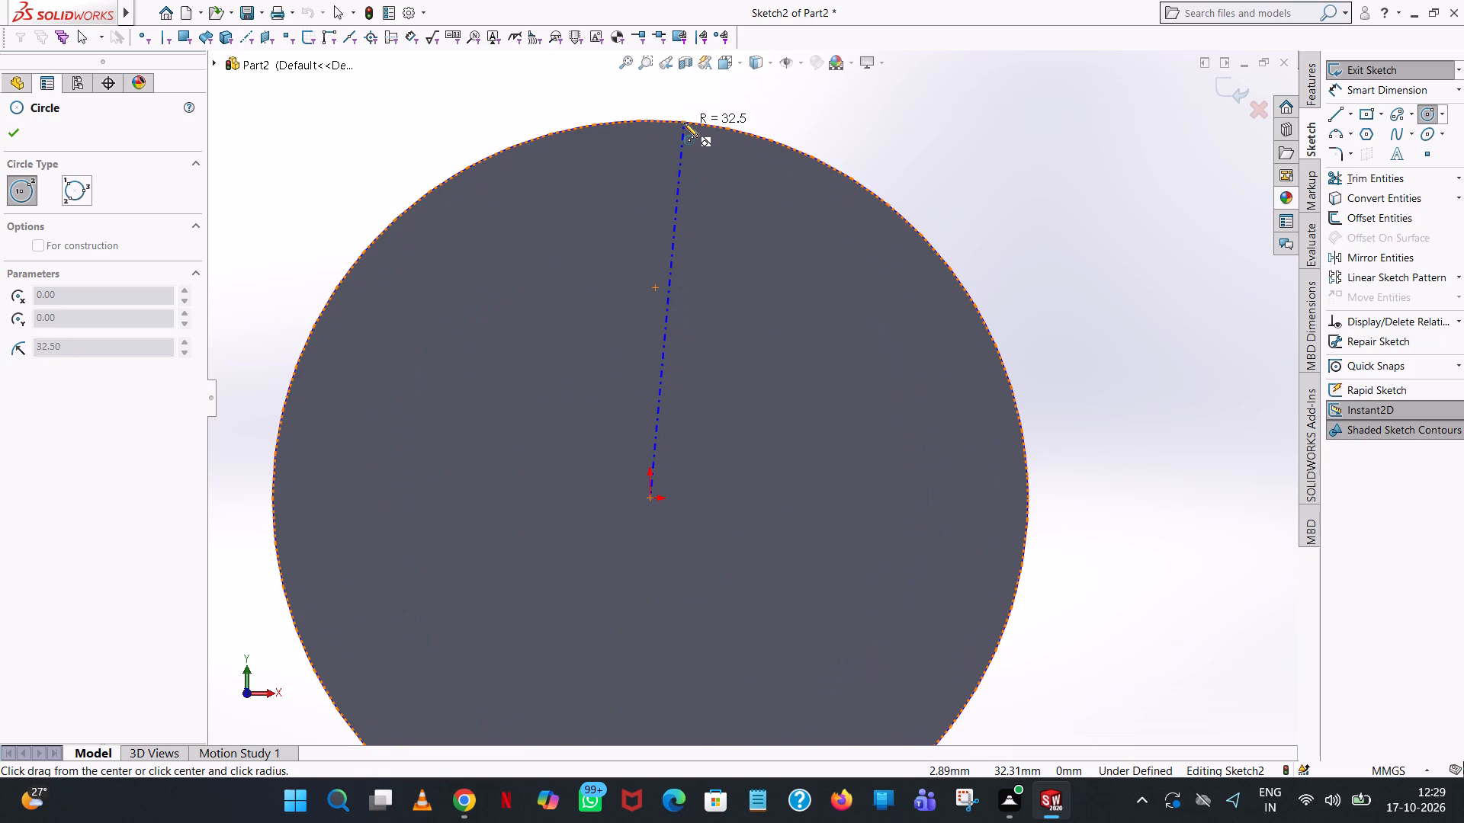
{"action": "left_click", "coordinate": [682, 130]}
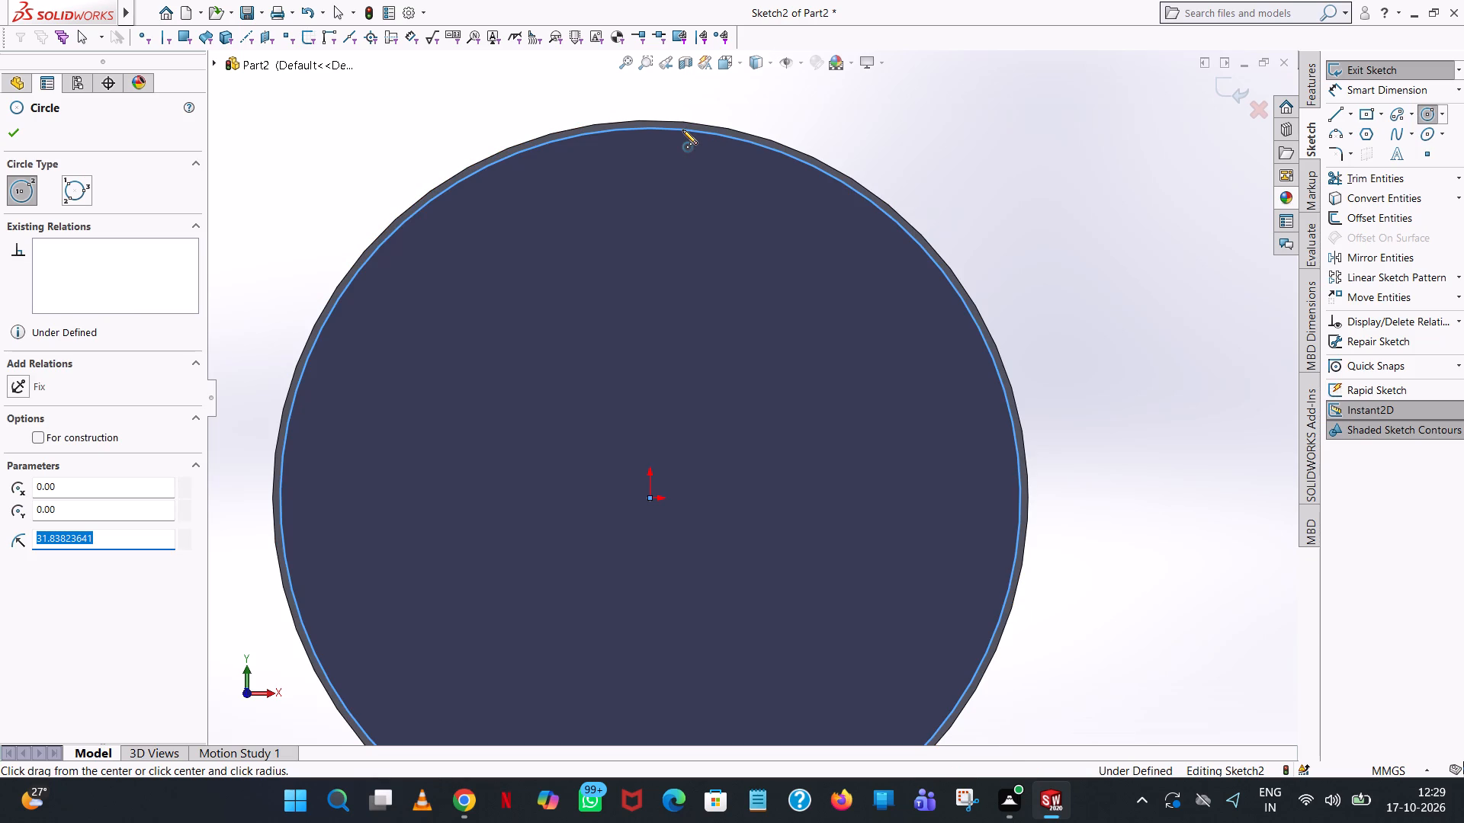
{"action": "type", "text": "62"}
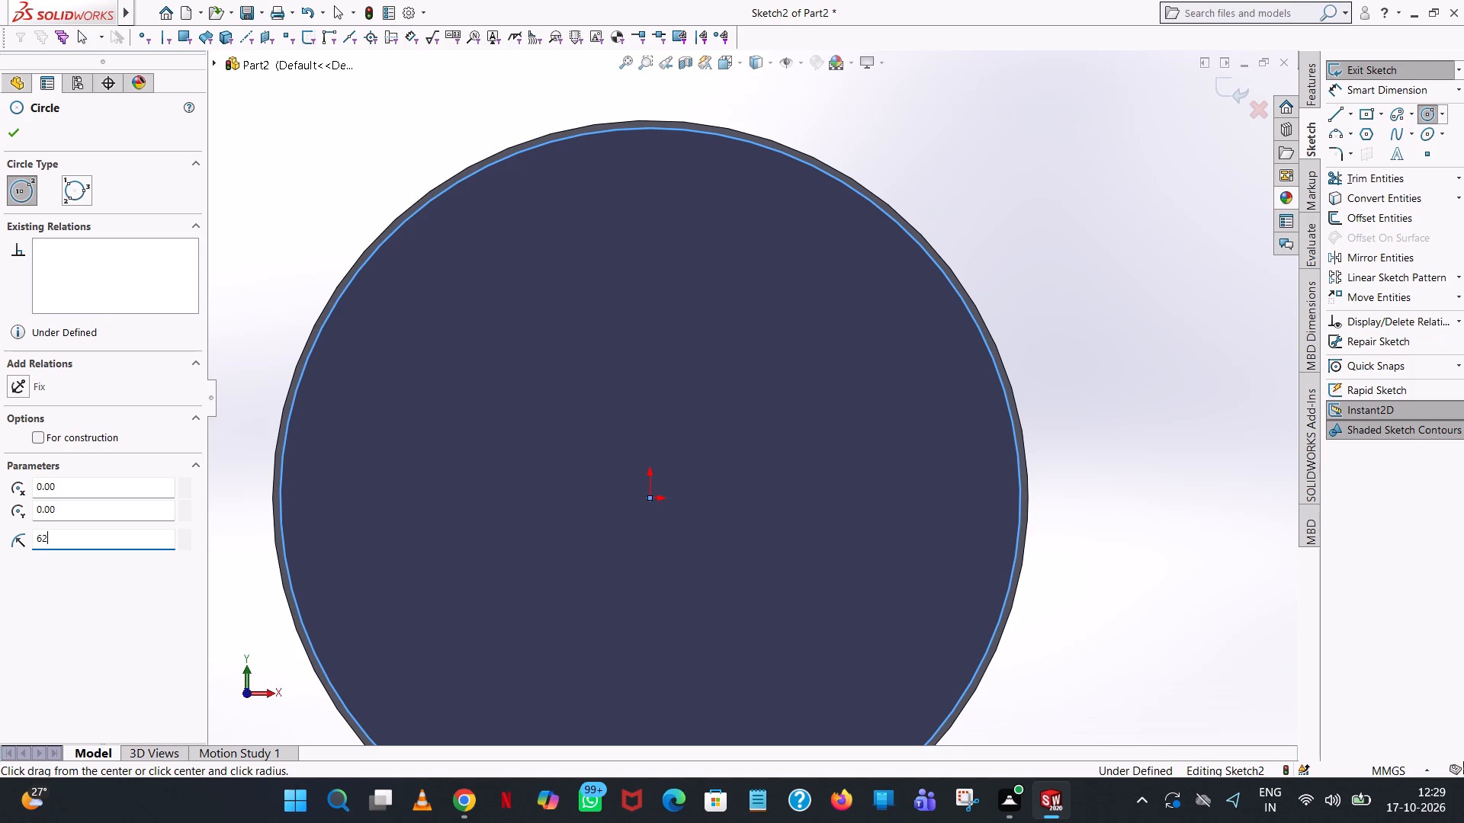
{"action": "type", "text": "623"}
{"action": "key", "text": "BackSpace"}
{"action": "key", "text": "BackSpace"}
{"action": "key", "text": "BackSpace"}
{"action": "type", "text": ".5/2"}
{"action": "key", "text": "BackSpace"}
{"action": "key", "text": "BackSpace"}
{"action": "type", "text": "02/2"}
{"action": "key", "text": "Return"}
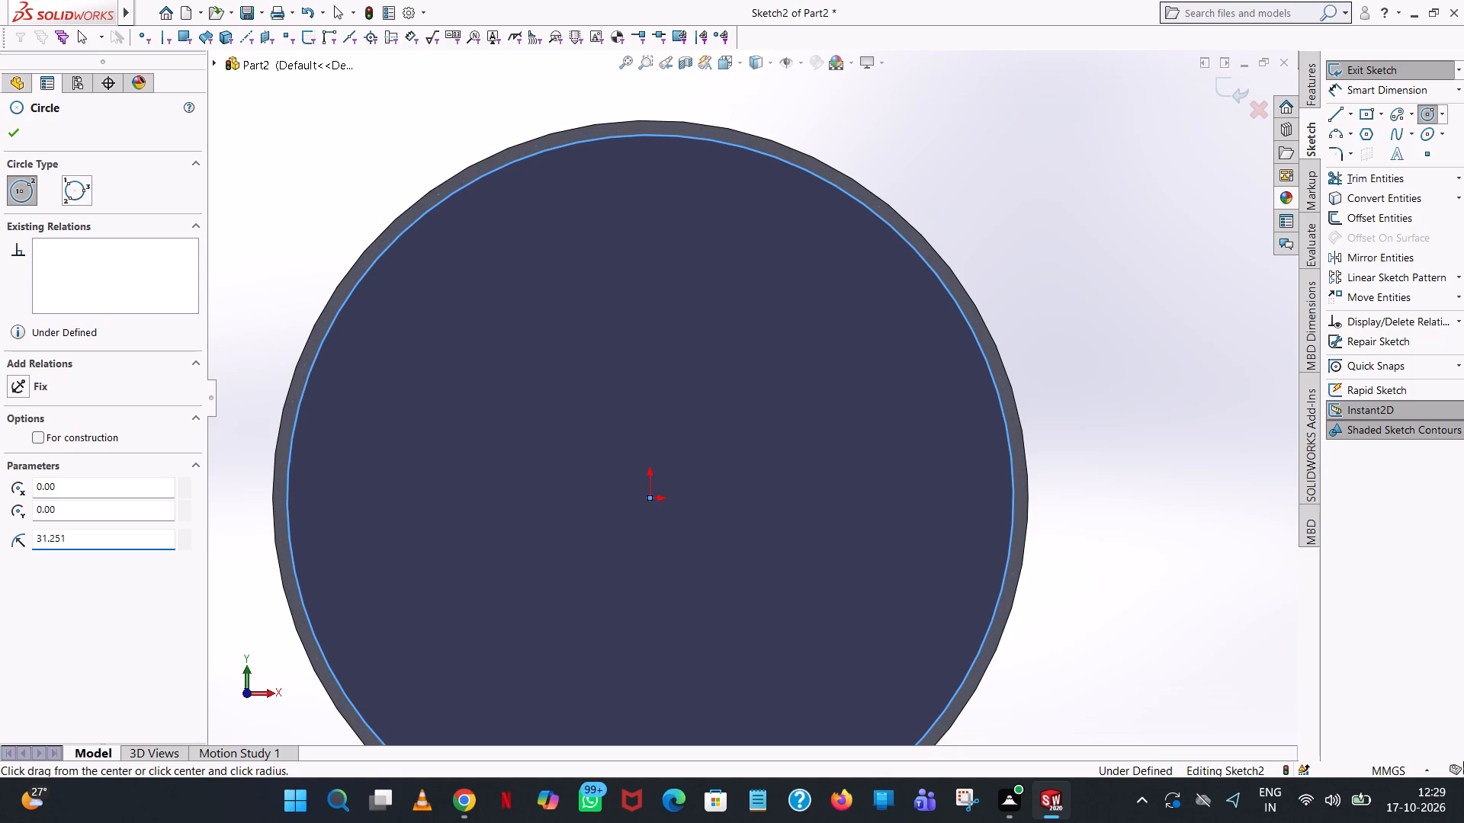
{"action": "right_click", "coordinate": [682, 130]}
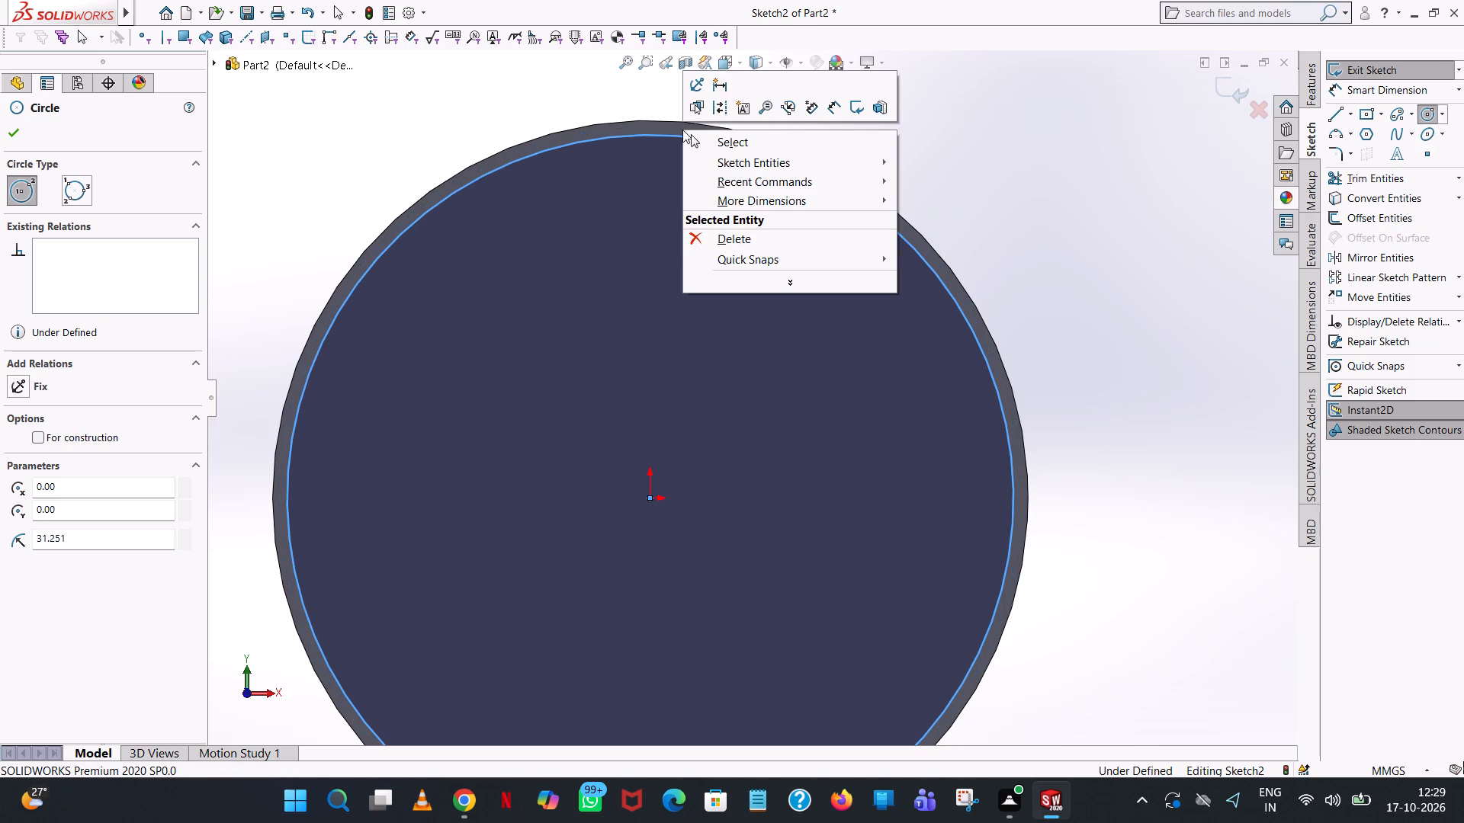
{"action": "left_click", "coordinate": [729, 137]}
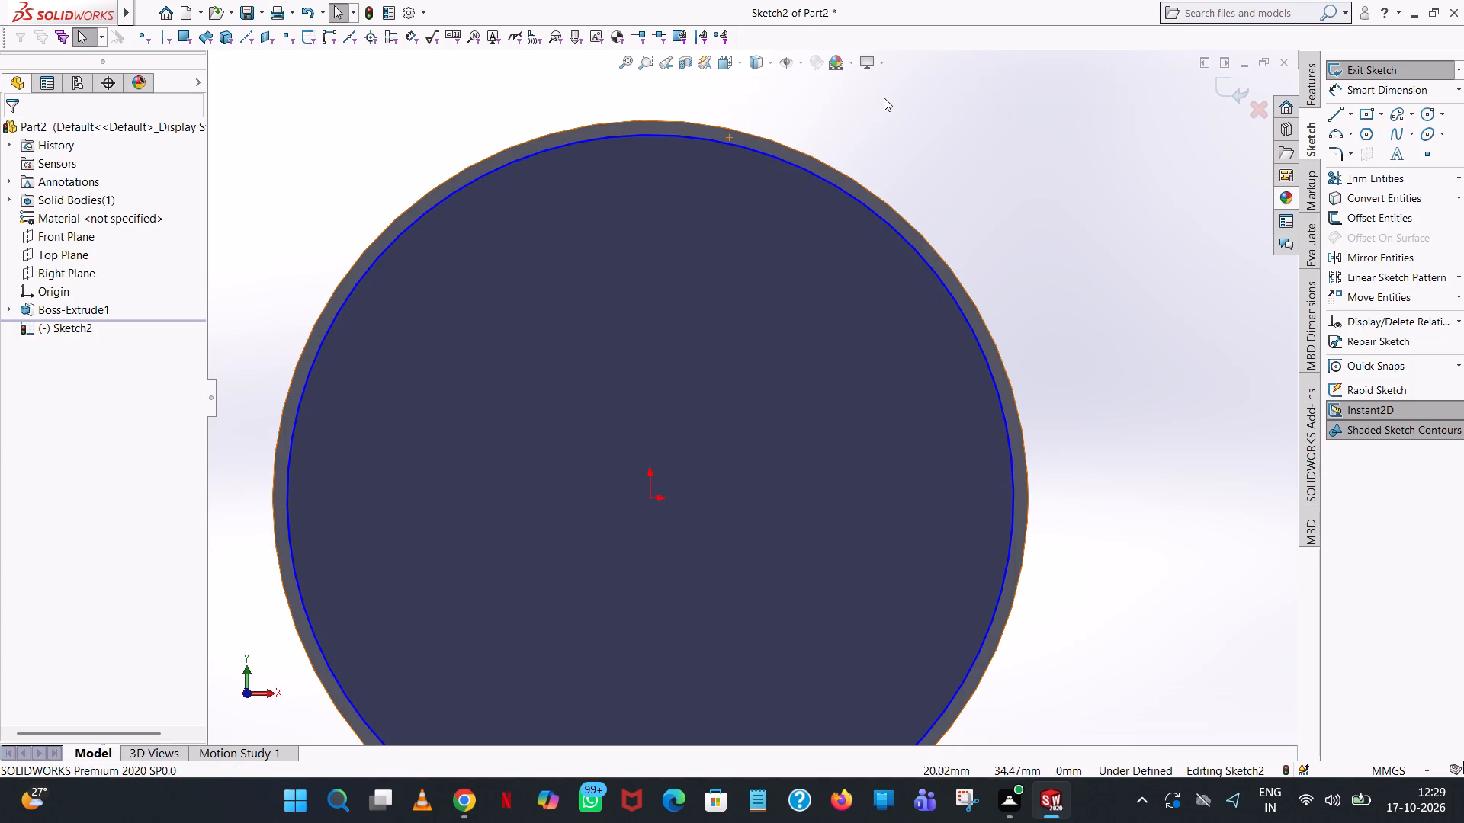
{"action": "left_click", "coordinate": [884, 98]}
Add a 62.502 mm diameter dimension to the inner circle on the disc's face.
{"action": "scroll", "coordinate": [876, 102], "scroll_direction": "up", "scroll_amount": 1}
{"action": "left_click", "coordinate": [1408, 88]}
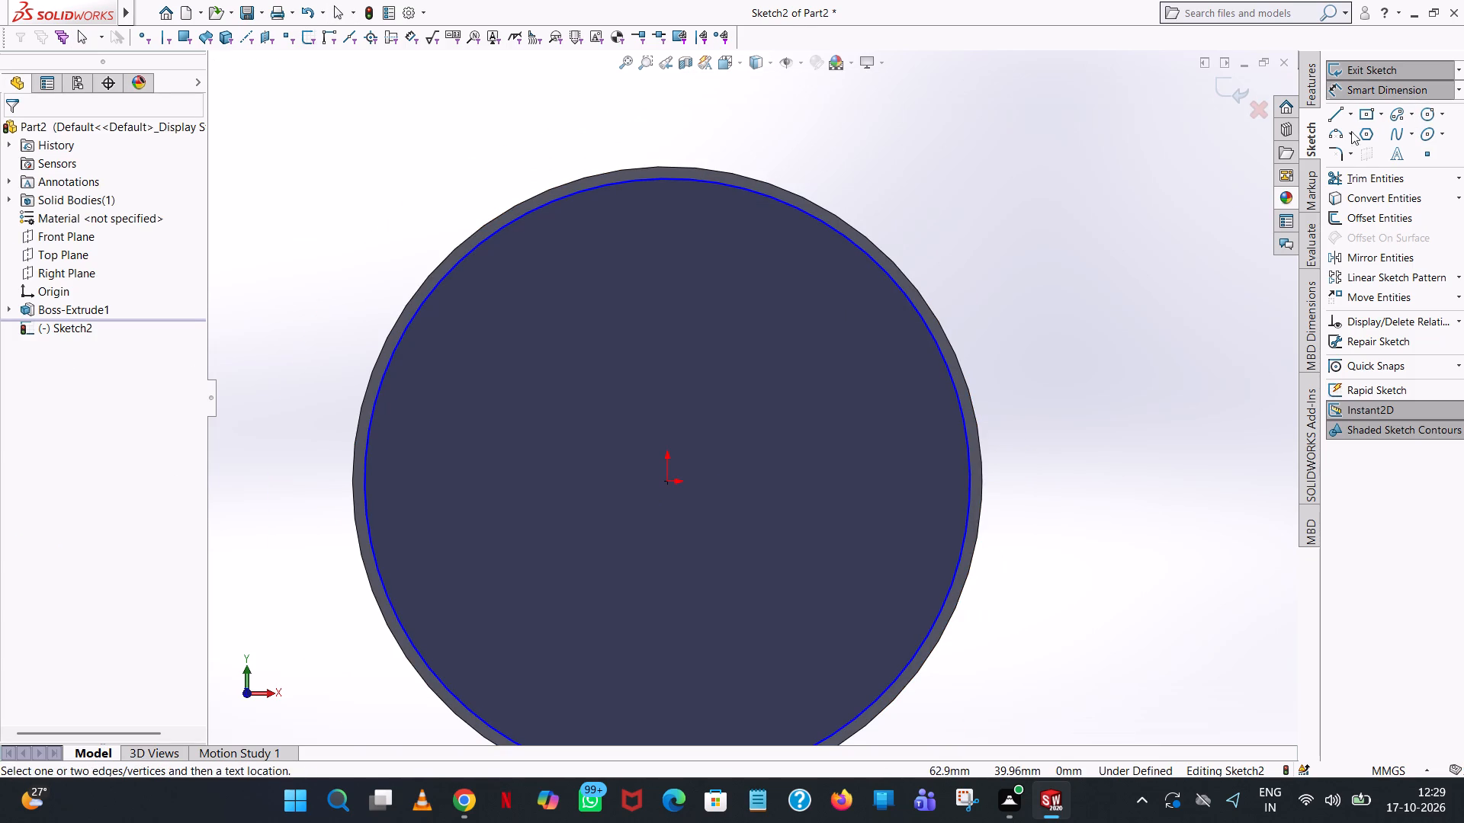
{"action": "left_click", "coordinate": [936, 350]}
{"action": "left_click", "coordinate": [1074, 284]}
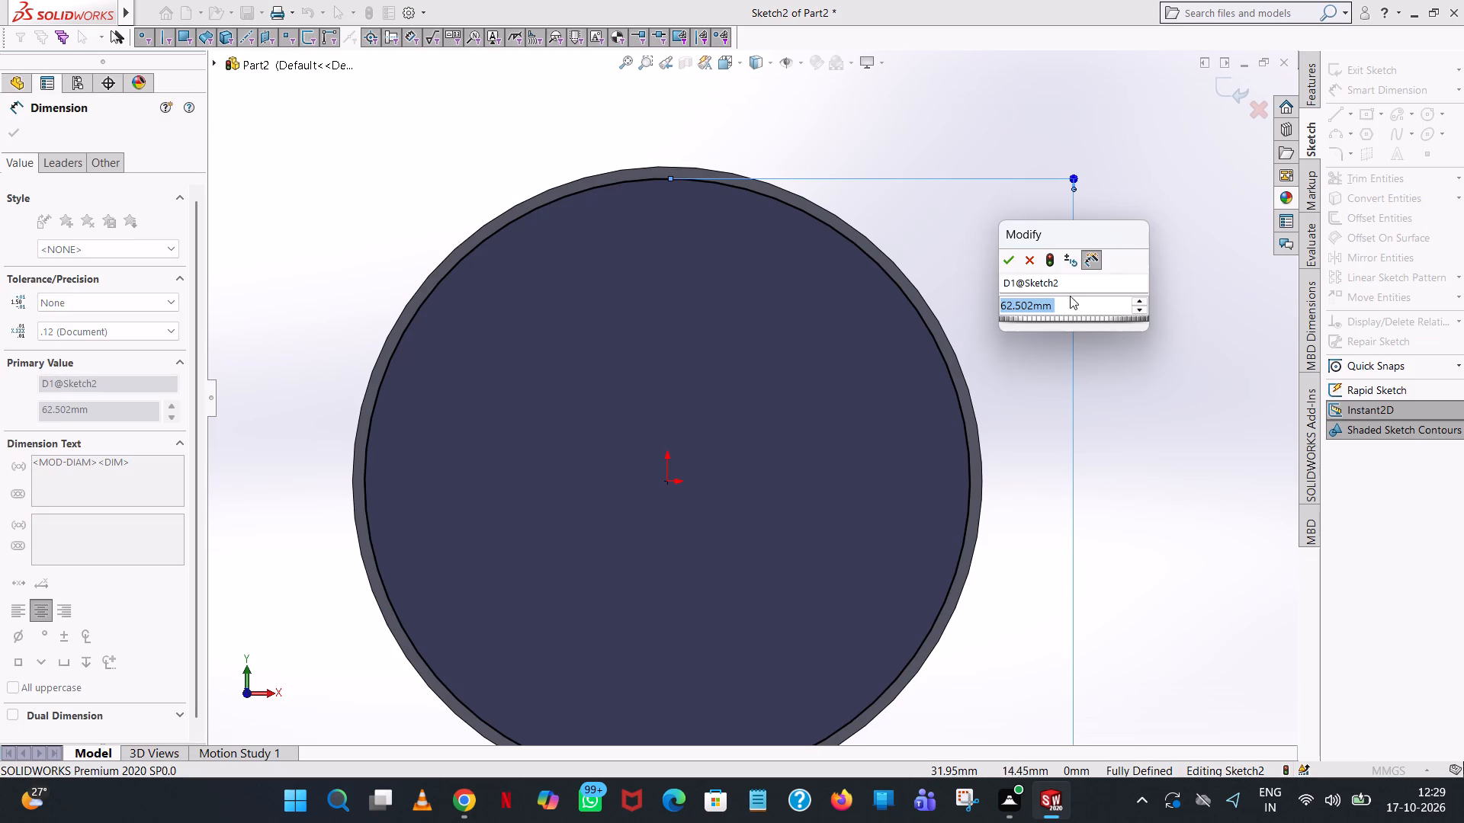
{"action": "left_click", "coordinate": [1013, 258]}
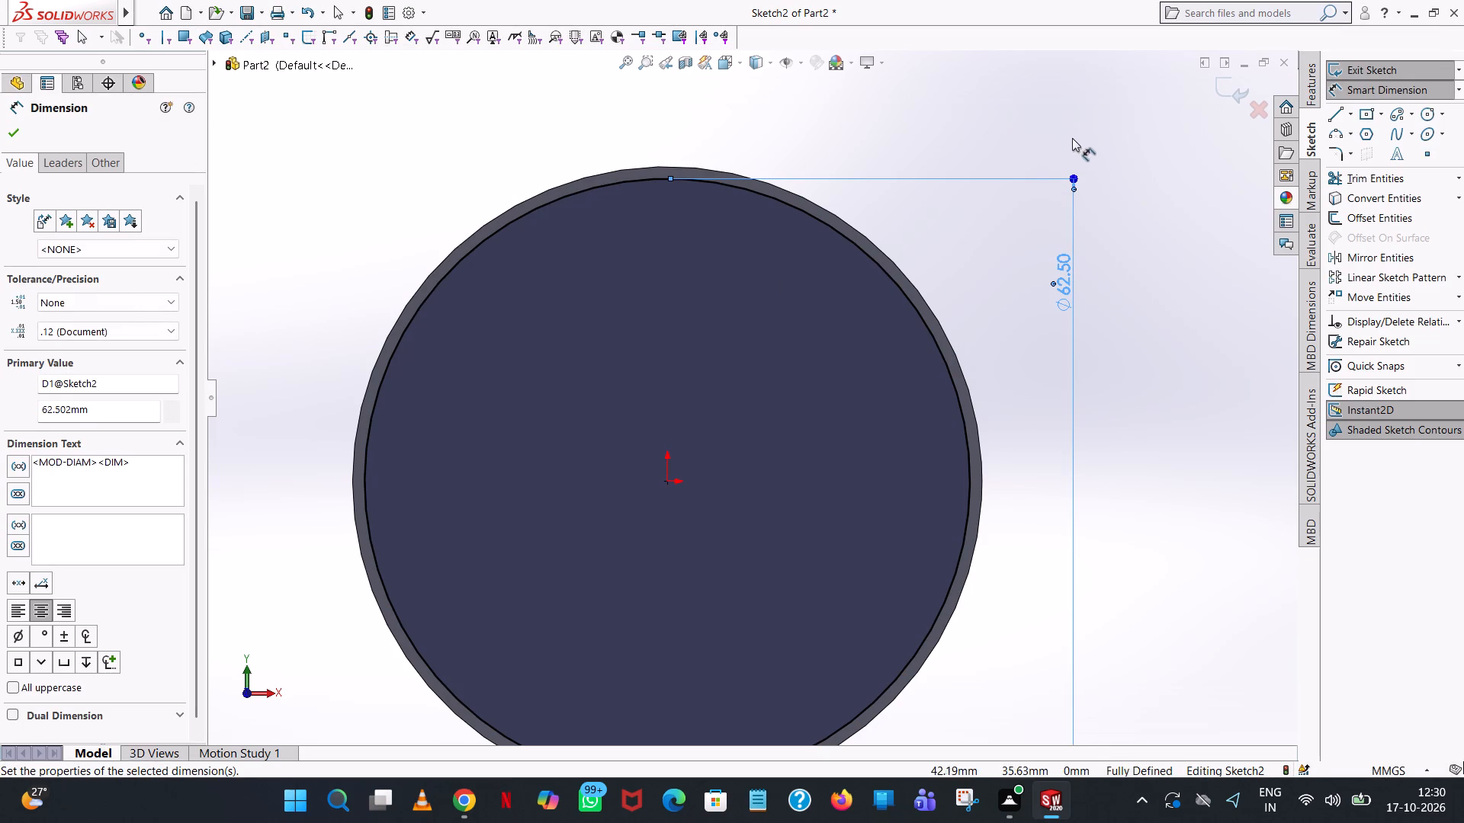
{"action": "left_click", "coordinate": [1018, 150]}
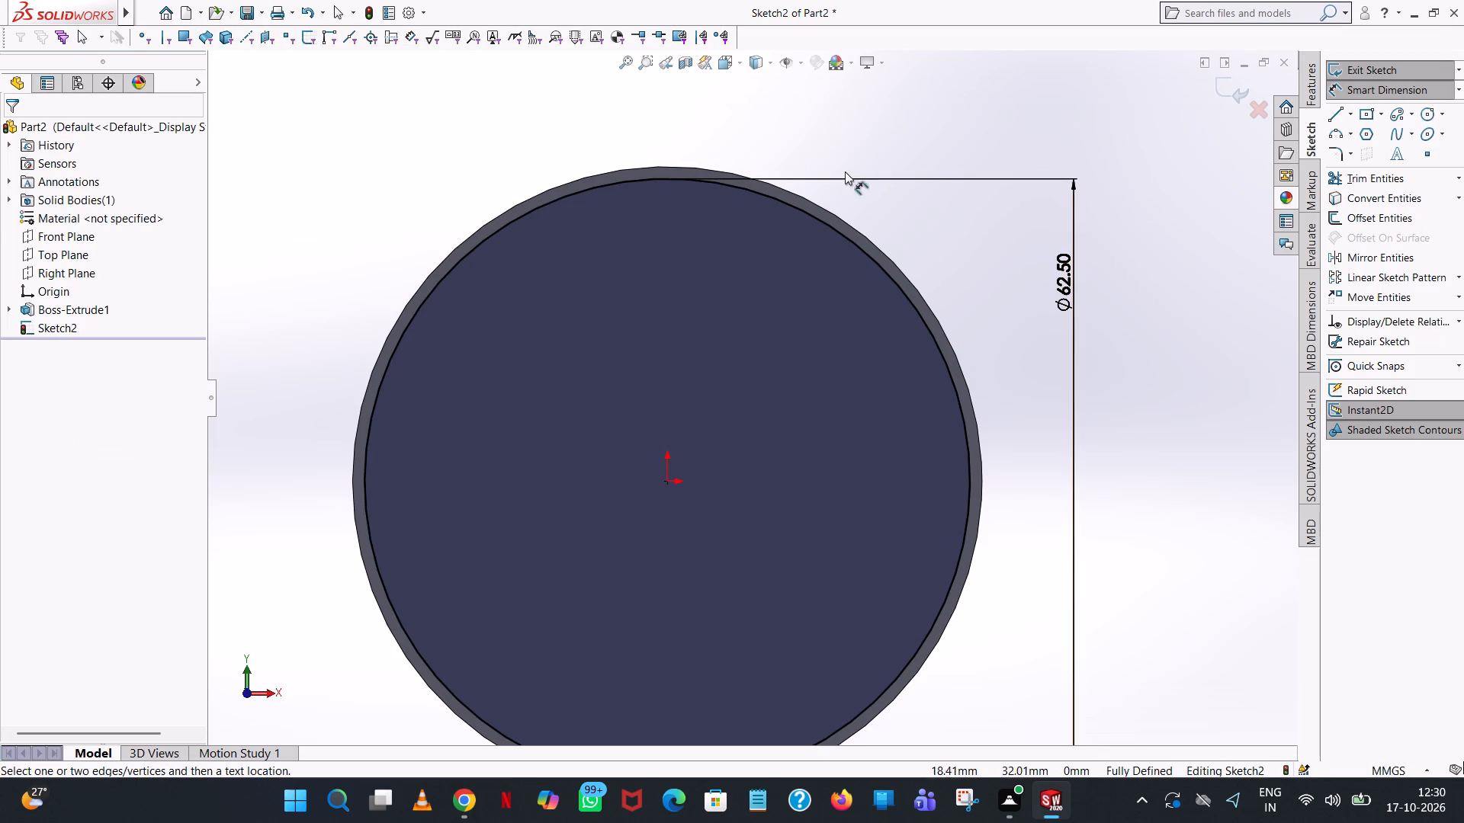
{"action": "middle_click_drag", "start_coordinate": [883, 143], "coordinate": [890, 212]}
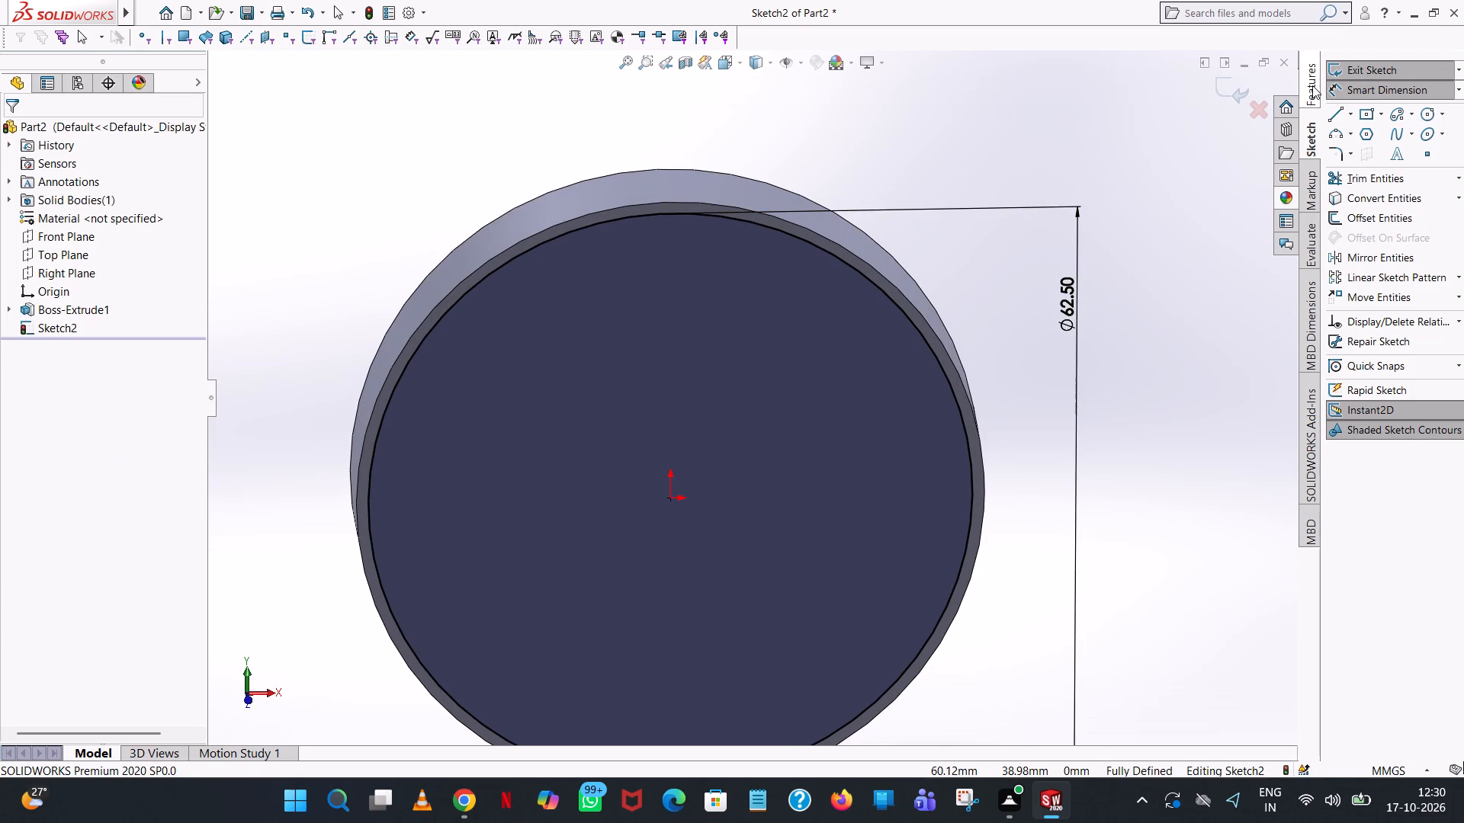
Cut-extrude the 62.5 mm circle through the disc as a blind cut 15 mm deep, leaving a thin ring.
{"action": "left_click", "coordinate": [1312, 85]}
{"action": "left_click", "coordinate": [1345, 169]}
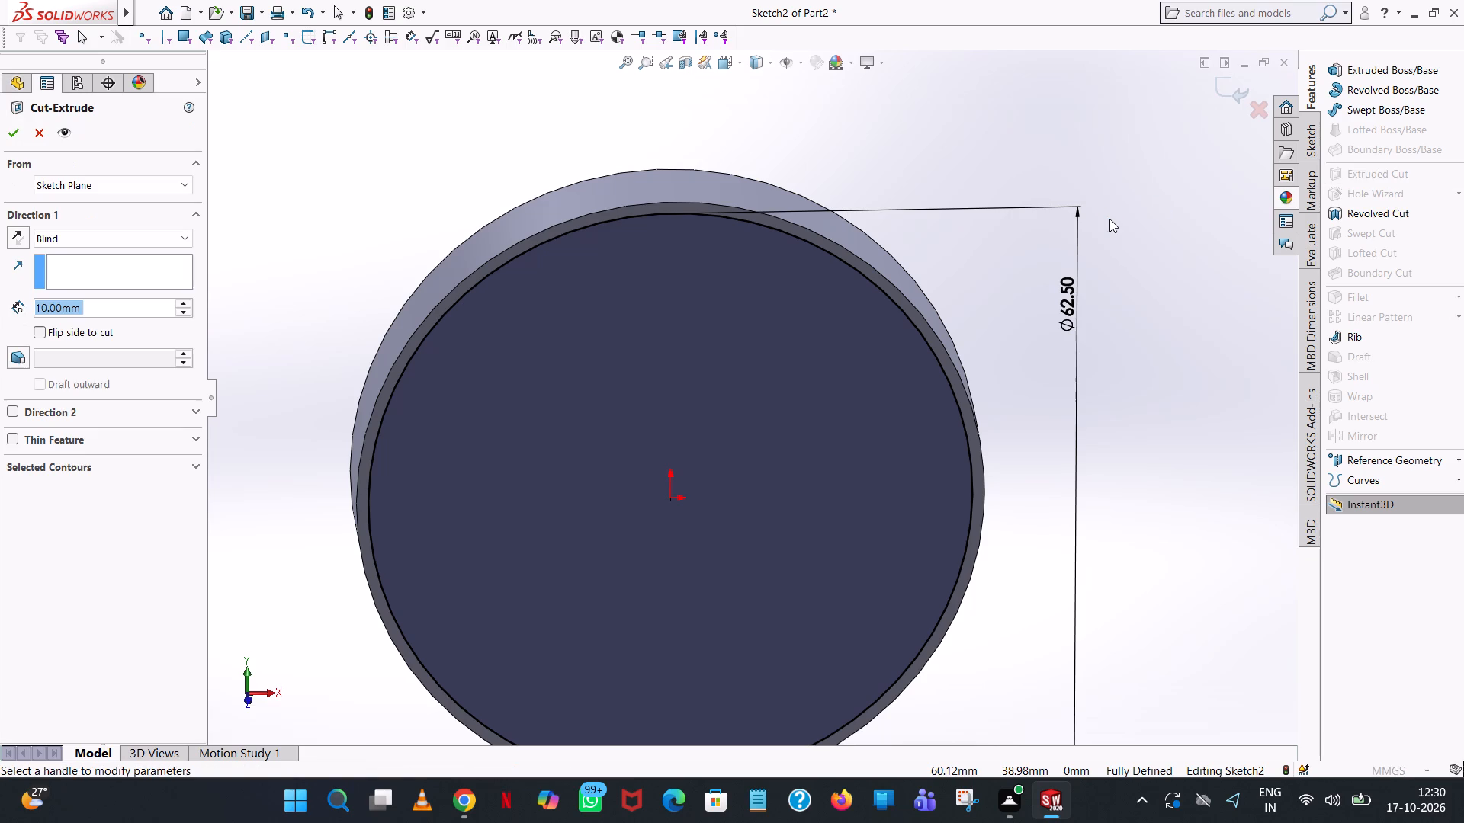
{"action": "middle_click_drag", "start_coordinate": [221, 251], "coordinate": [303, 376]}
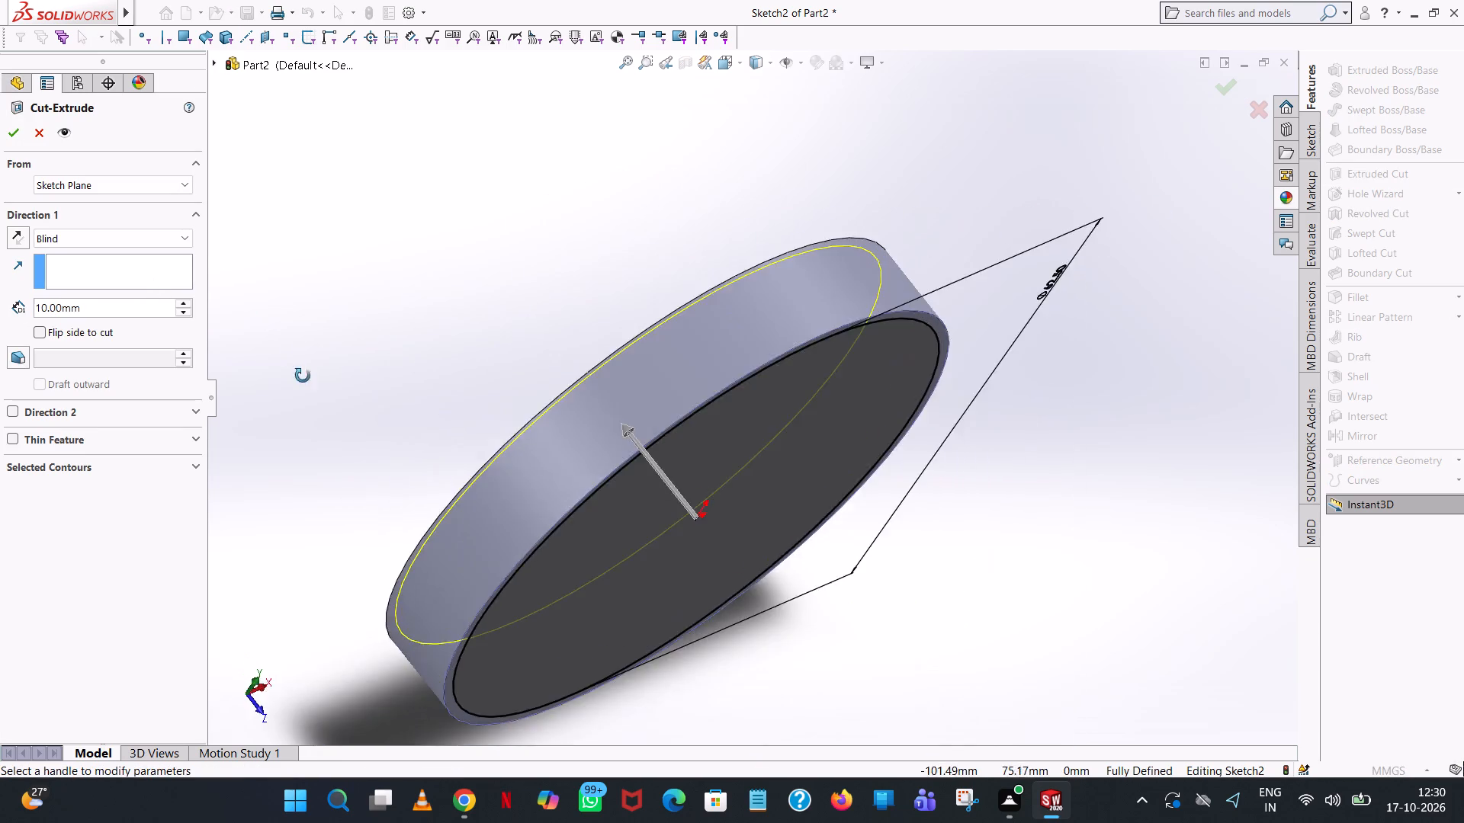
{"action": "middle_click_drag", "start_coordinate": [303, 376], "coordinate": [327, 444]}
{"action": "scroll", "coordinate": [327, 444], "scroll_direction": "down", "scroll_amount": 1}
{"action": "left_click_drag", "start_coordinate": [703, 429], "coordinate": [702, 425]}
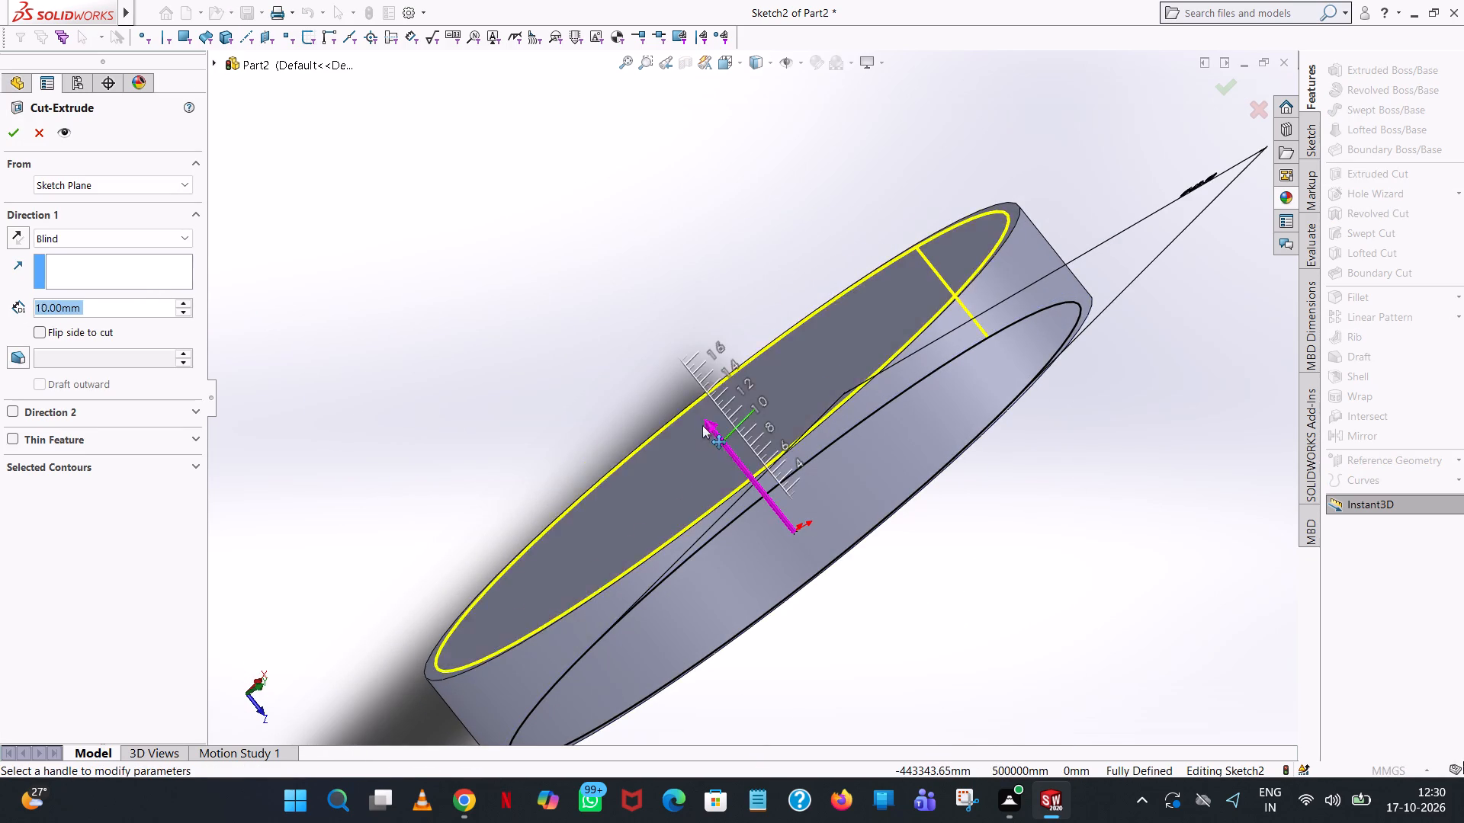
{"action": "left_click_drag", "start_coordinate": [702, 425], "coordinate": [675, 405]}
{"action": "left_click", "coordinate": [14, 121]}
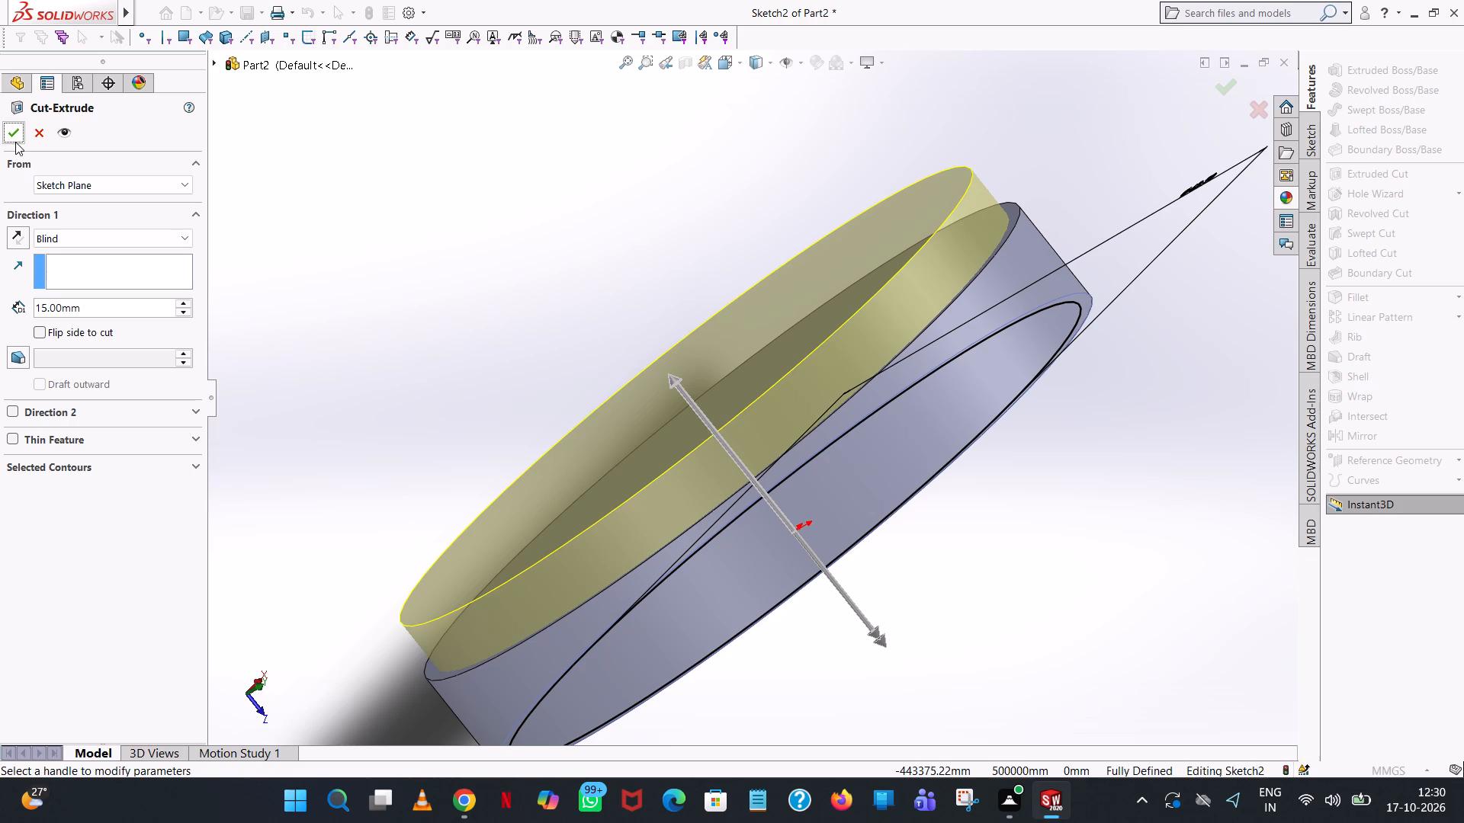
{"action": "left_click", "coordinate": [14, 141]}
{"action": "left_click", "coordinate": [666, 285]}
Create a reference plane parallel to the Top Plane, offset upward by 65/2 (32.5 mm) to the ring's outer edge.
{"action": "middle_click_drag", "start_coordinate": [1137, 530], "coordinate": [1090, 413]}
{"action": "scroll", "coordinate": [1099, 442], "scroll_direction": "up", "scroll_amount": 1}
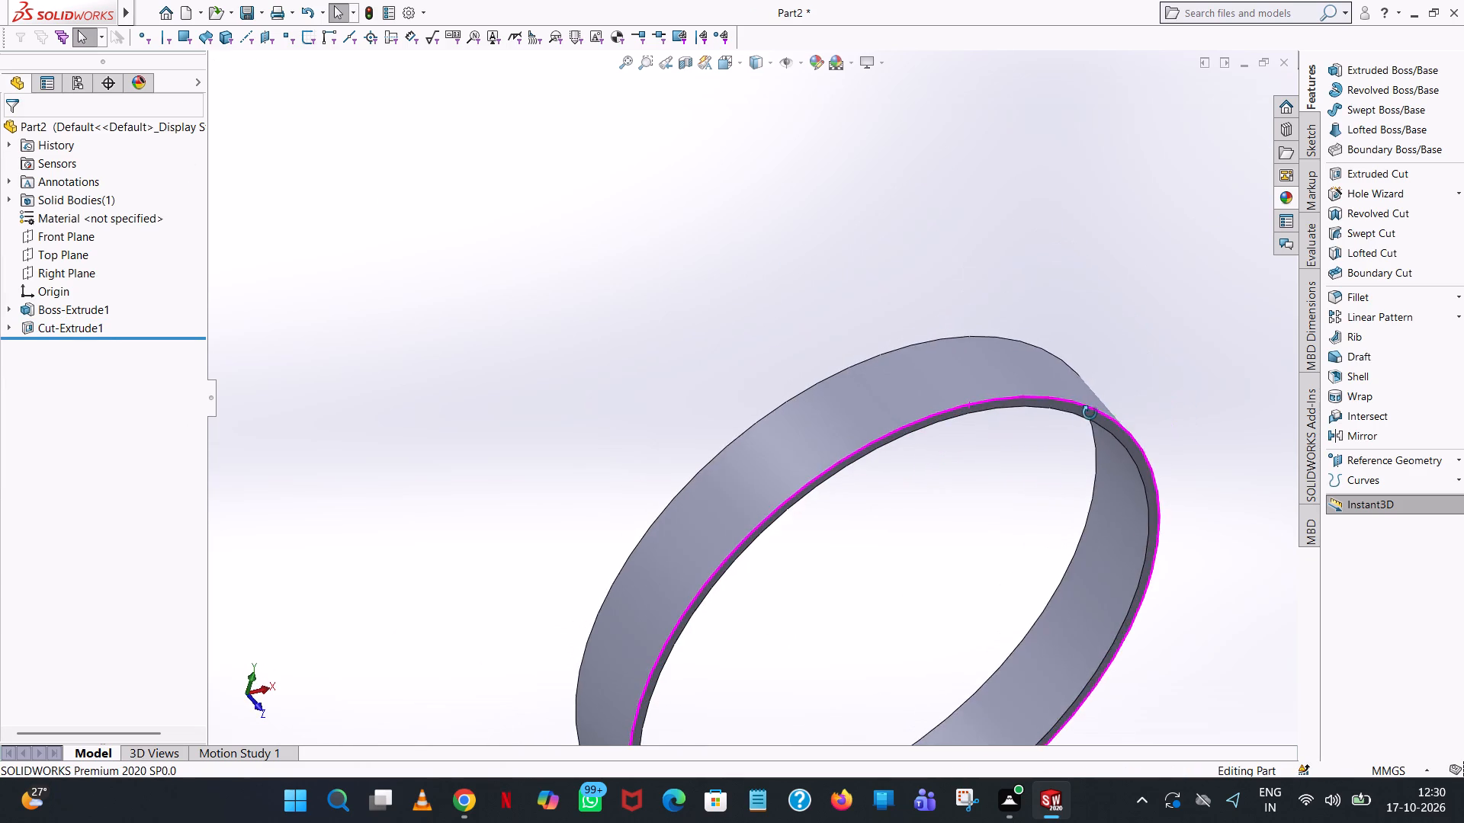
{"action": "middle_click_drag", "start_coordinate": [1090, 413], "coordinate": [1083, 366]}
{"action": "scroll", "coordinate": [1069, 501], "scroll_direction": "down", "scroll_amount": 4}
{"action": "scroll", "coordinate": [1069, 501], "scroll_direction": "up", "scroll_amount": 6}
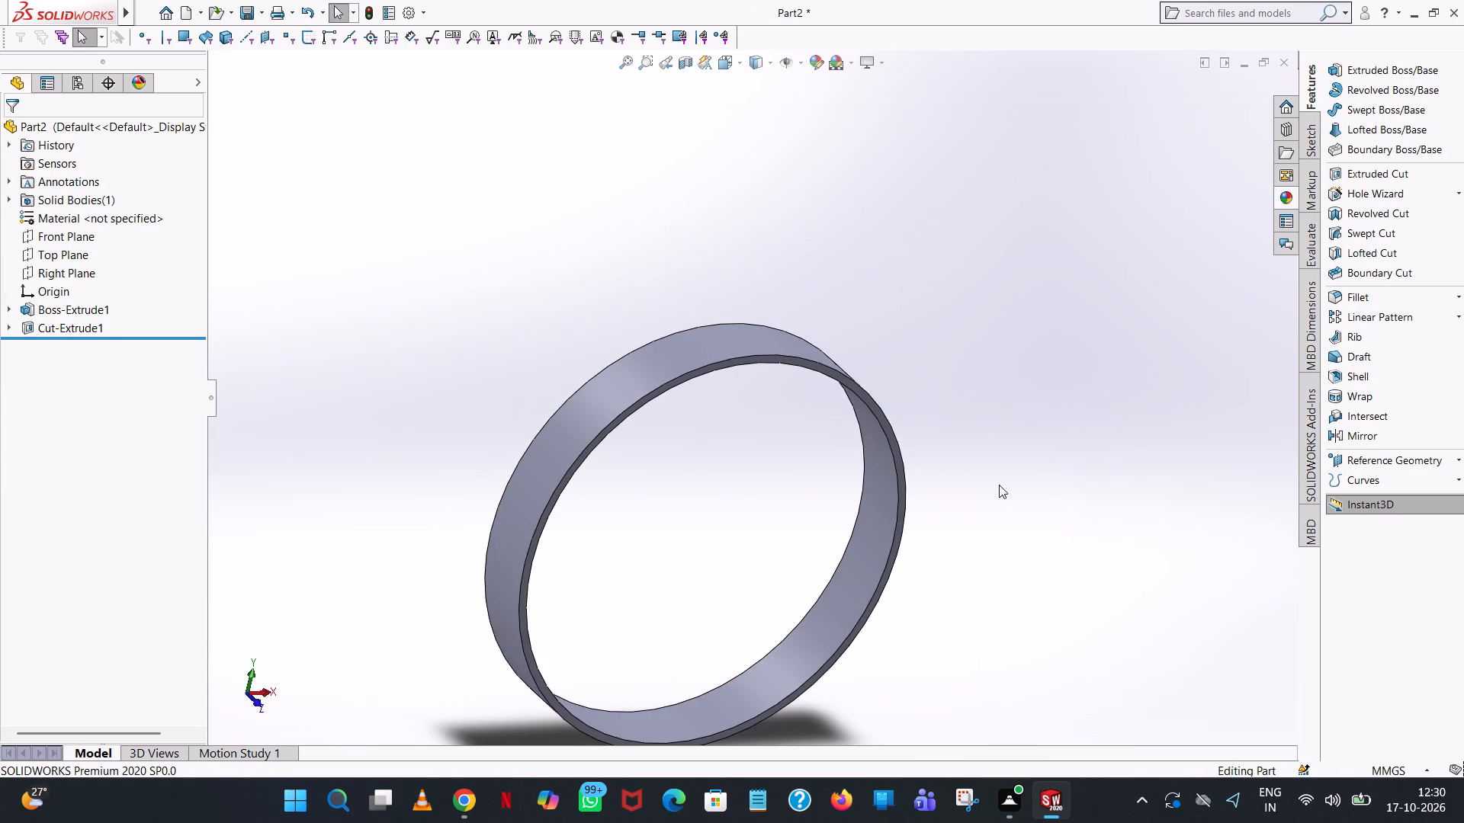
{"action": "scroll", "coordinate": [697, 572], "scroll_direction": "up", "scroll_amount": 1}
{"action": "middle_click_drag", "start_coordinate": [693, 561], "coordinate": [656, 468]}
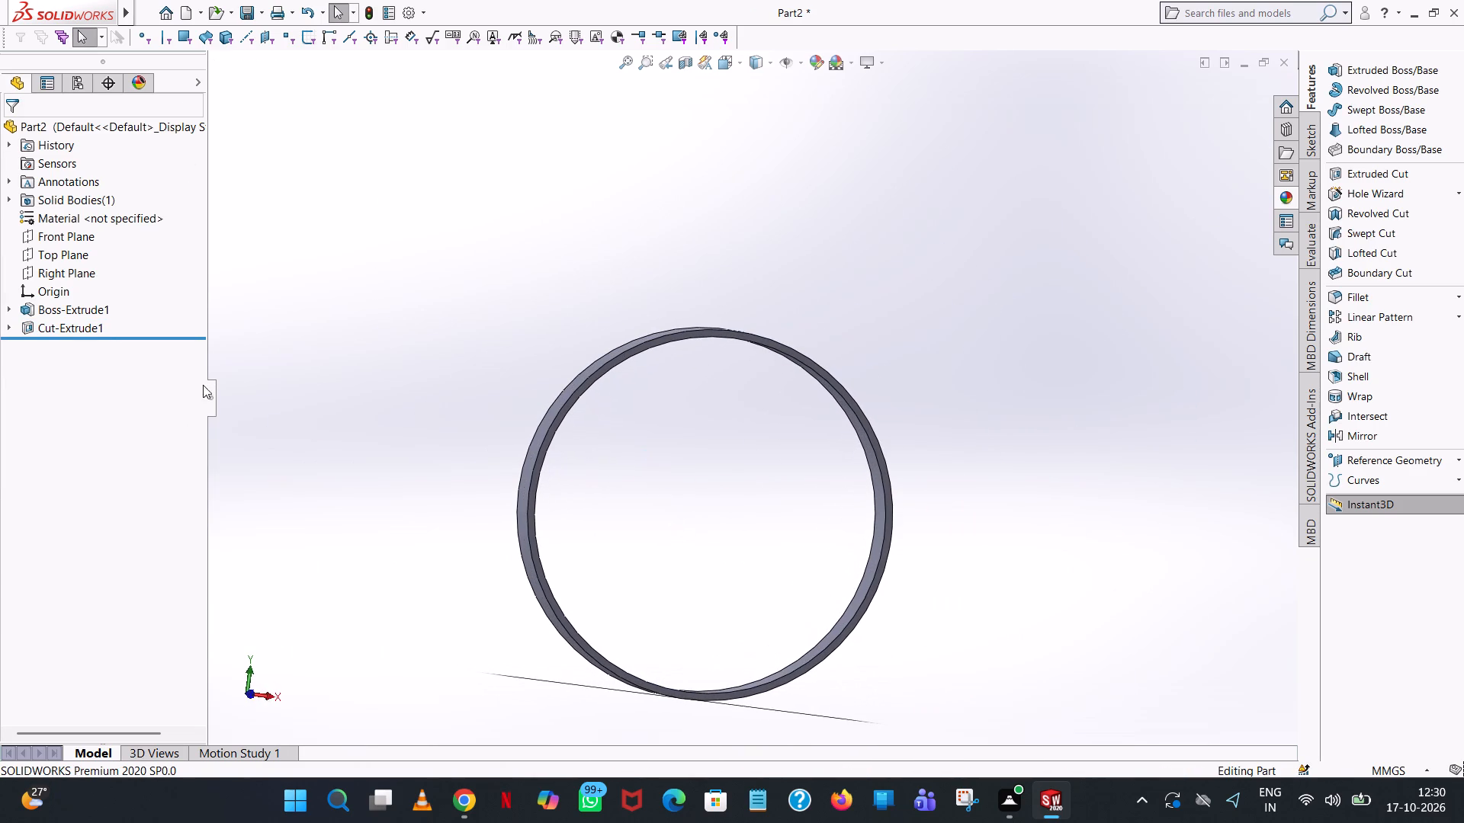
{"action": "left_click", "coordinate": [66, 258]}
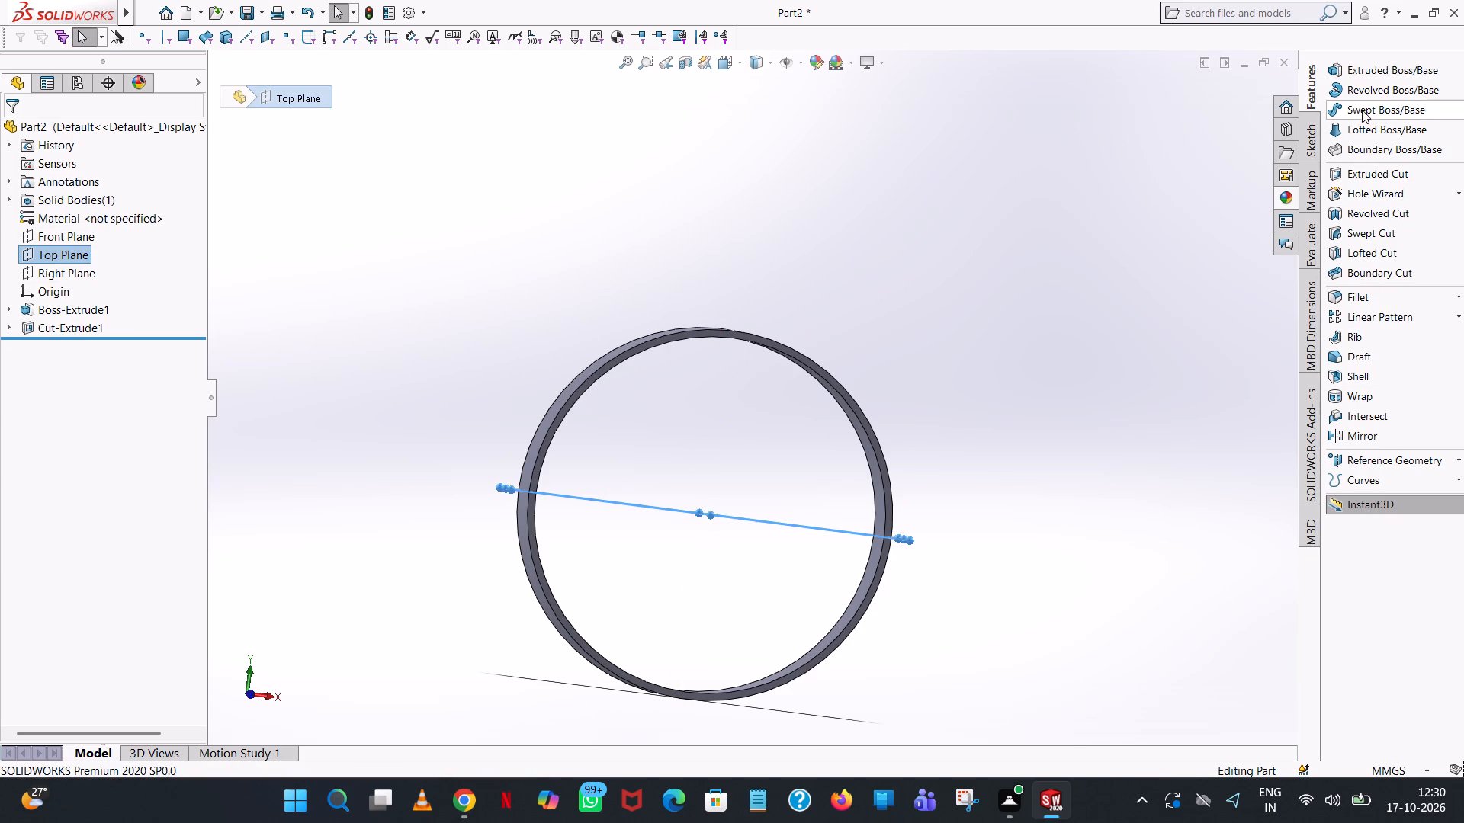
{"action": "left_click", "coordinate": [1394, 460]}
{"action": "left_click", "coordinate": [1368, 461]}
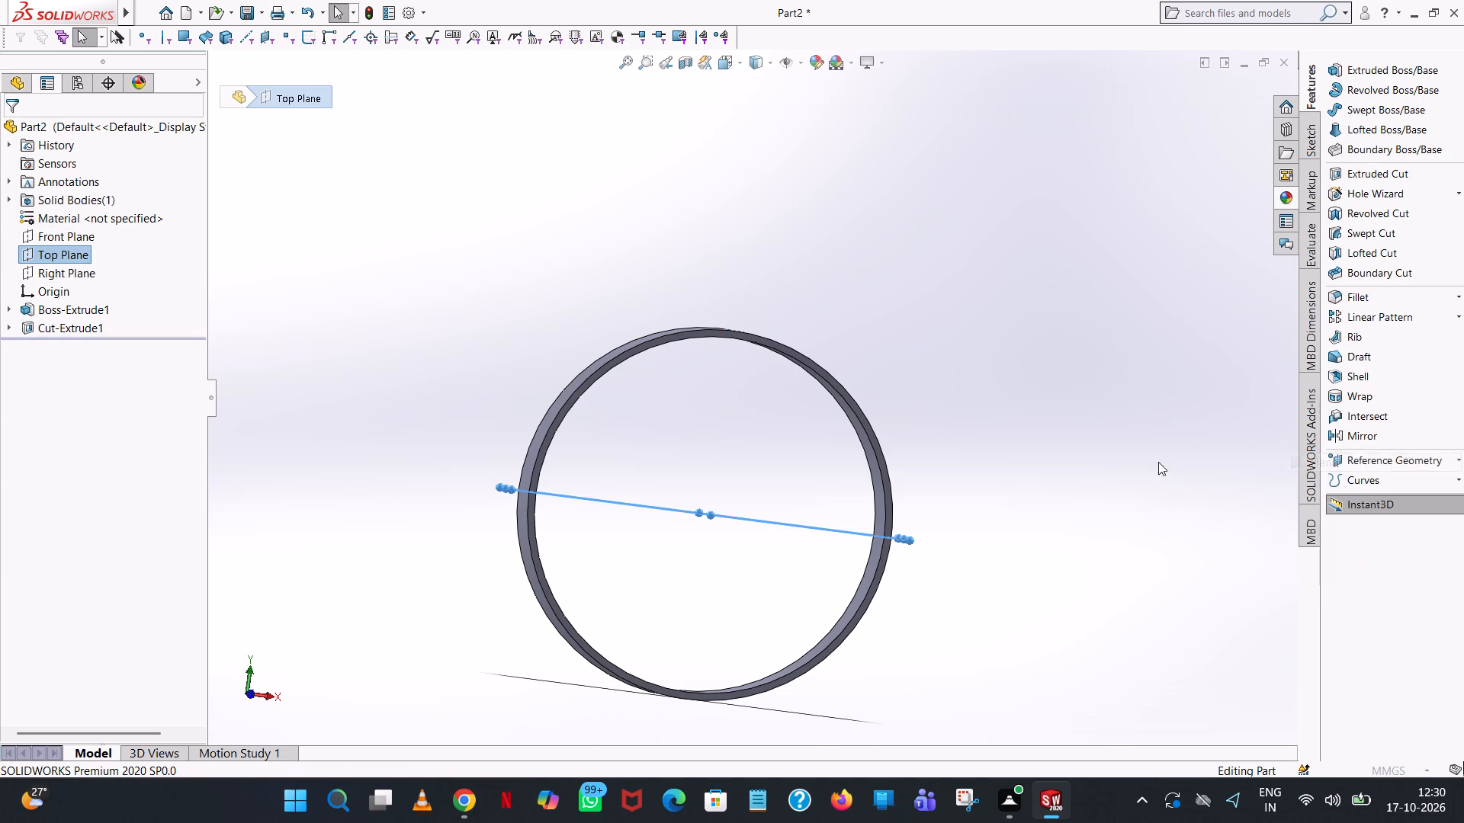
{"action": "middle_click_drag", "start_coordinate": [1065, 445], "coordinate": [1045, 408]}
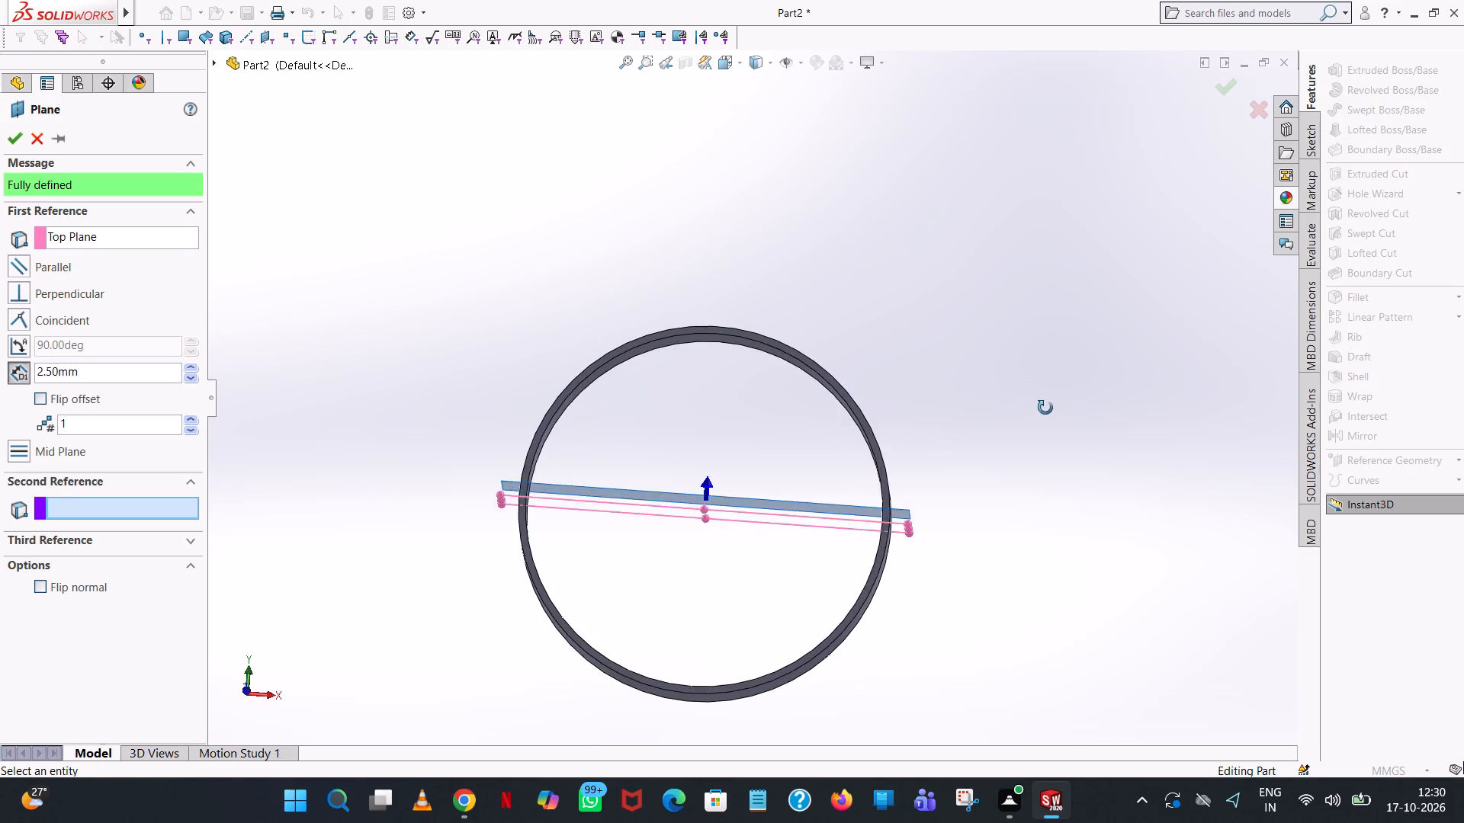
{"action": "middle_click_drag", "start_coordinate": [1045, 408], "coordinate": [1052, 433]}
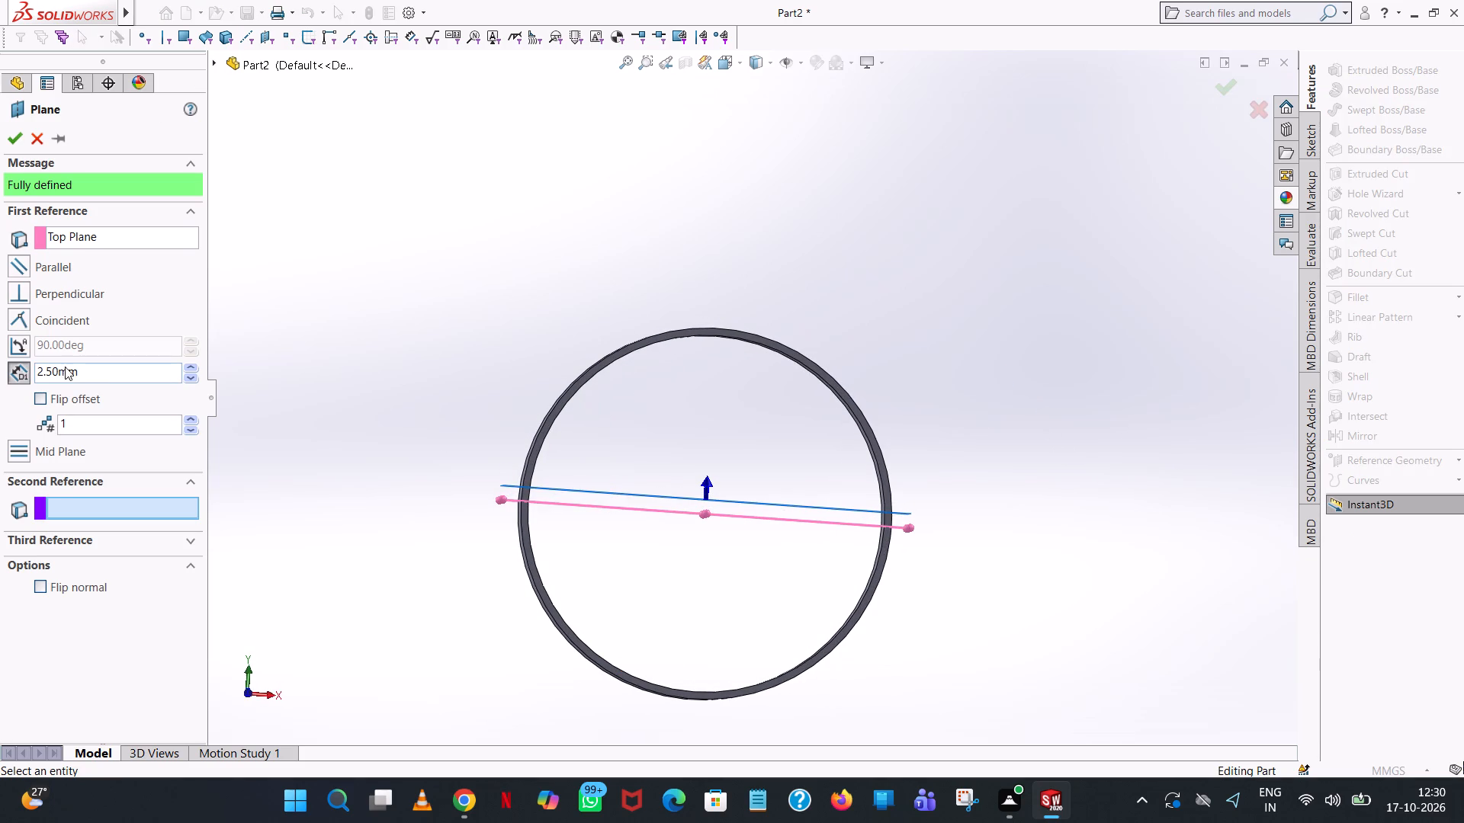
{"action": "double_click", "coordinate": [108, 381]}
{"action": "type", "text": "65/2"}
{"action": "left_click", "coordinate": [153, 648]}
{"action": "scroll", "coordinate": [708, 417], "scroll_direction": "down", "scroll_amount": 4}
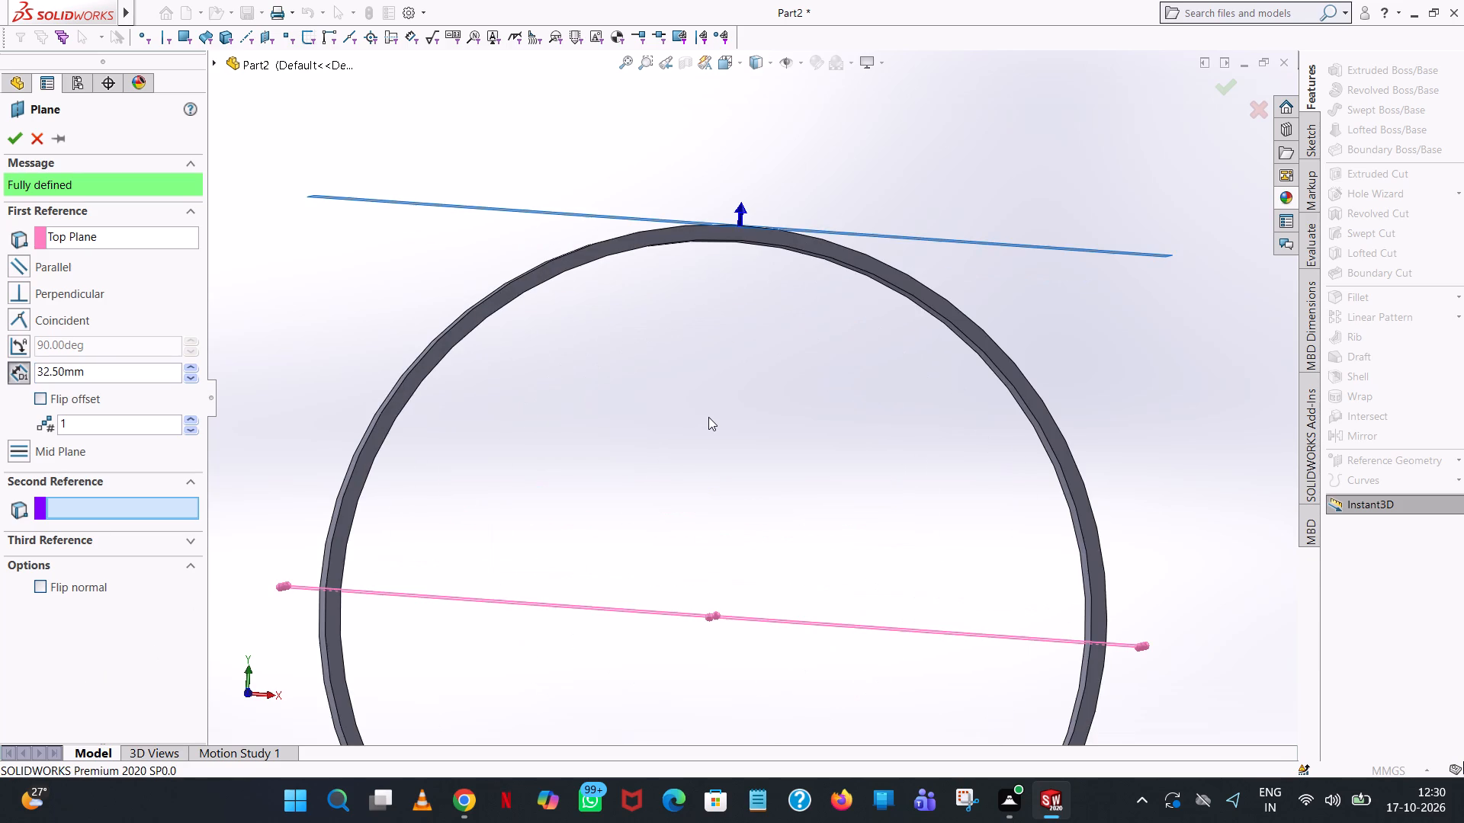
{"action": "scroll", "coordinate": [759, 211], "scroll_direction": "down", "scroll_amount": 5}
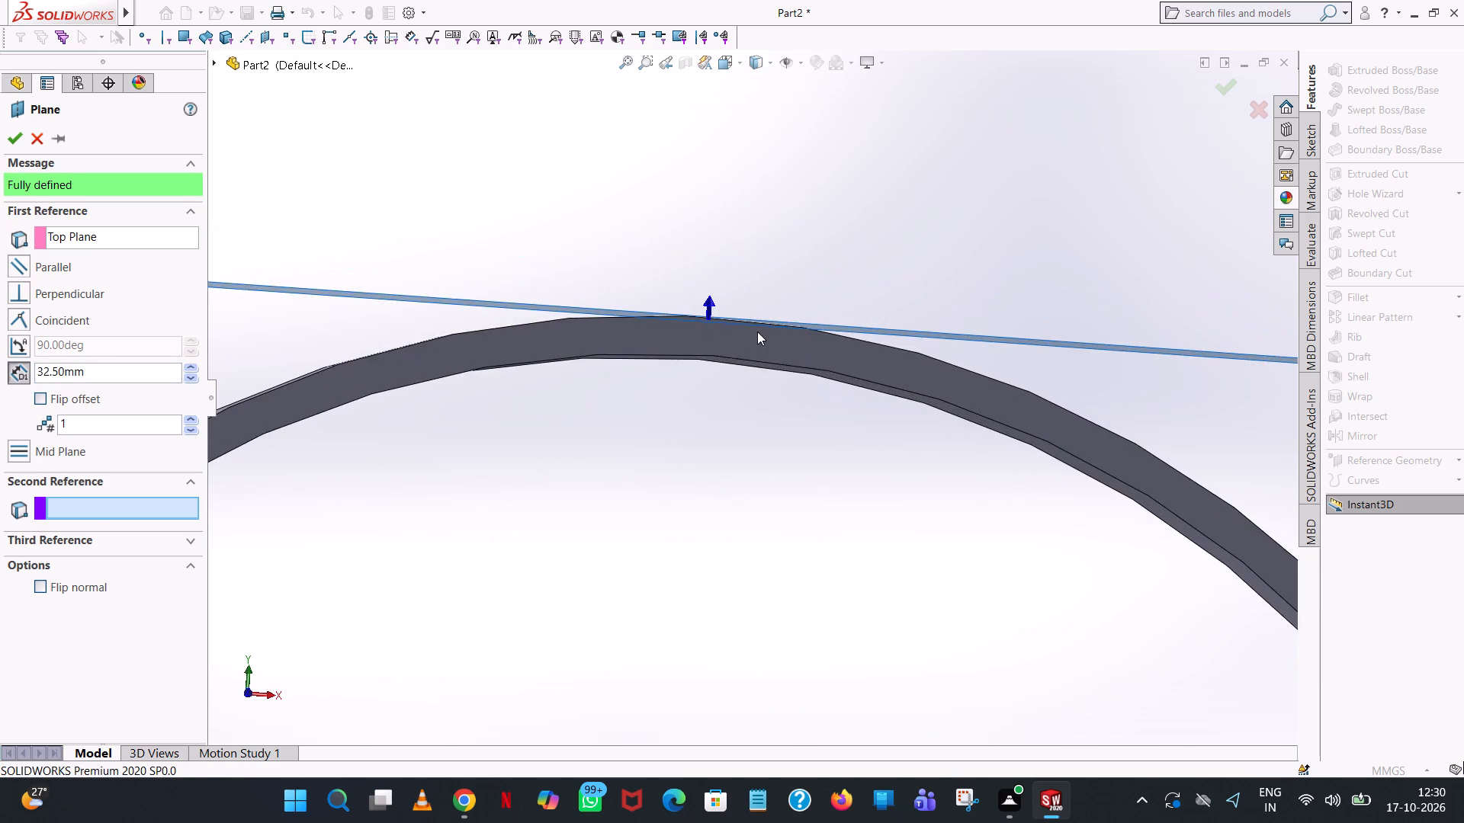
{"action": "scroll", "coordinate": [757, 331], "scroll_direction": "down", "scroll_amount": 3}
{"action": "left_click", "coordinate": [12, 139]}
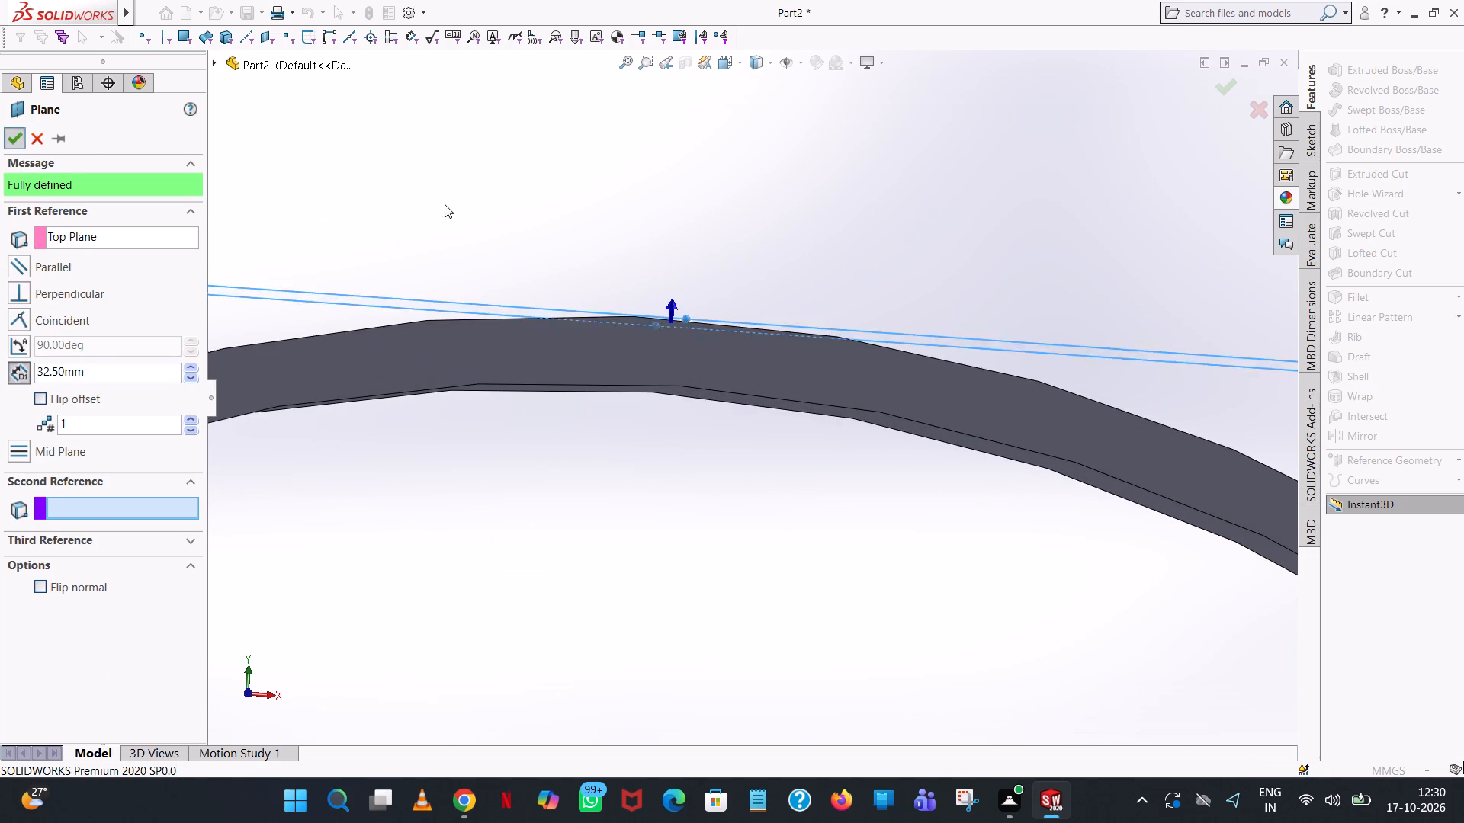
Open a sketch on the new offset plane at the top of the ring and view it face-on.
{"action": "scroll", "coordinate": [603, 263], "scroll_direction": "up", "scroll_amount": 18}
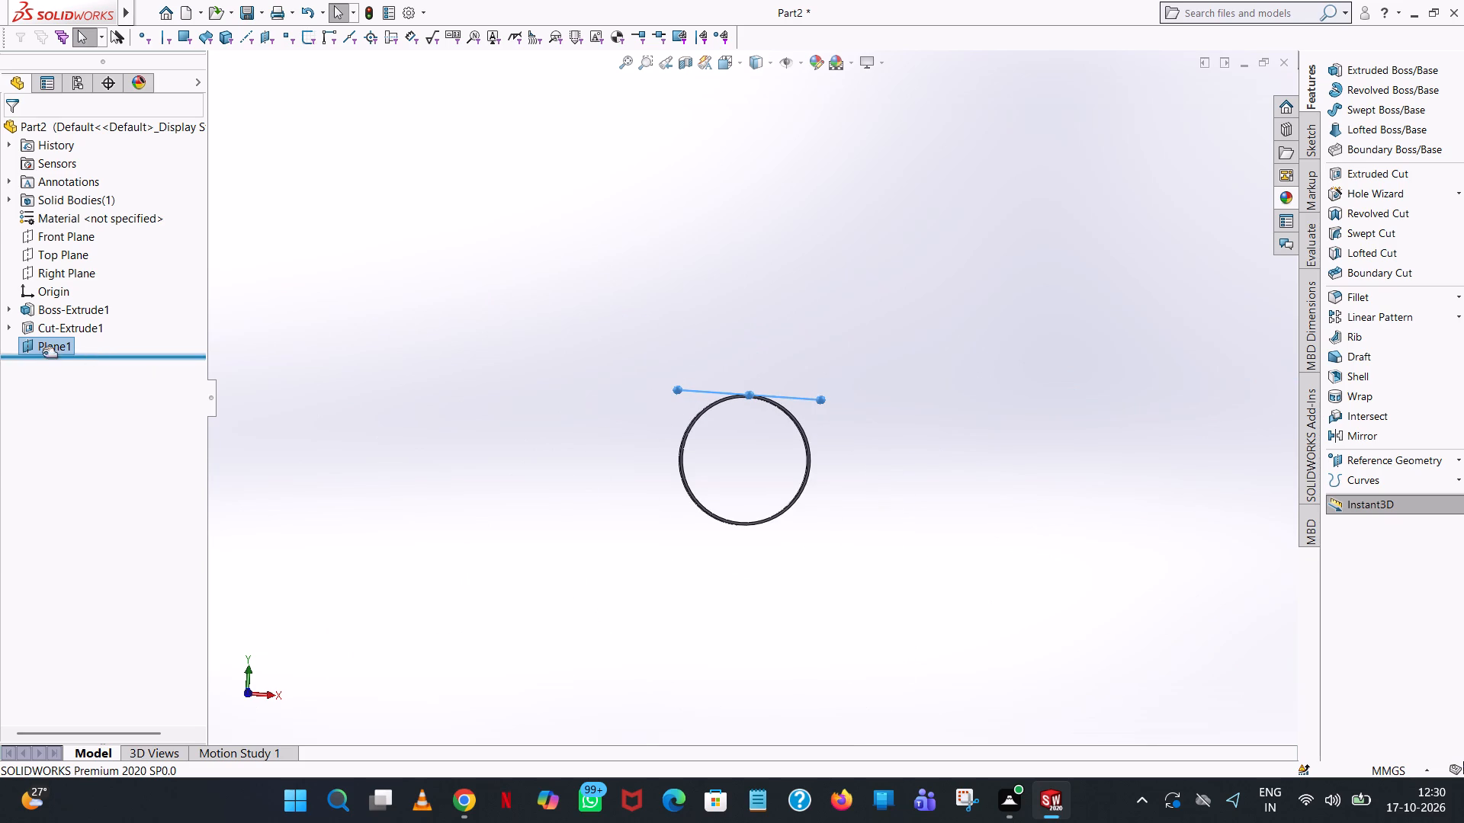
{"action": "left_click", "coordinate": [38, 350]}
{"action": "left_click", "coordinate": [48, 328]}
{"action": "left_click", "coordinate": [47, 345]}
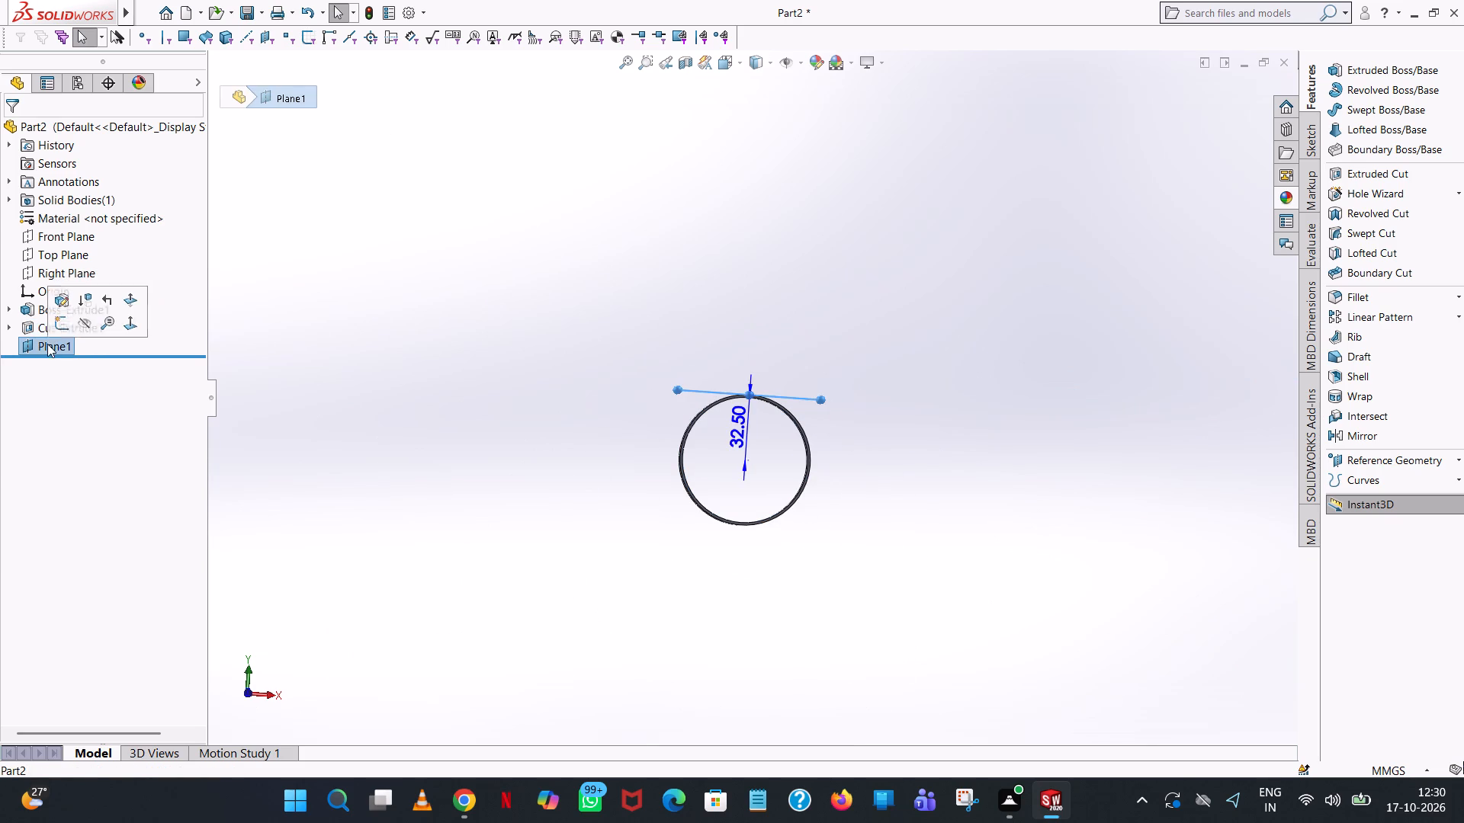
{"action": "left_click", "coordinate": [56, 323]}
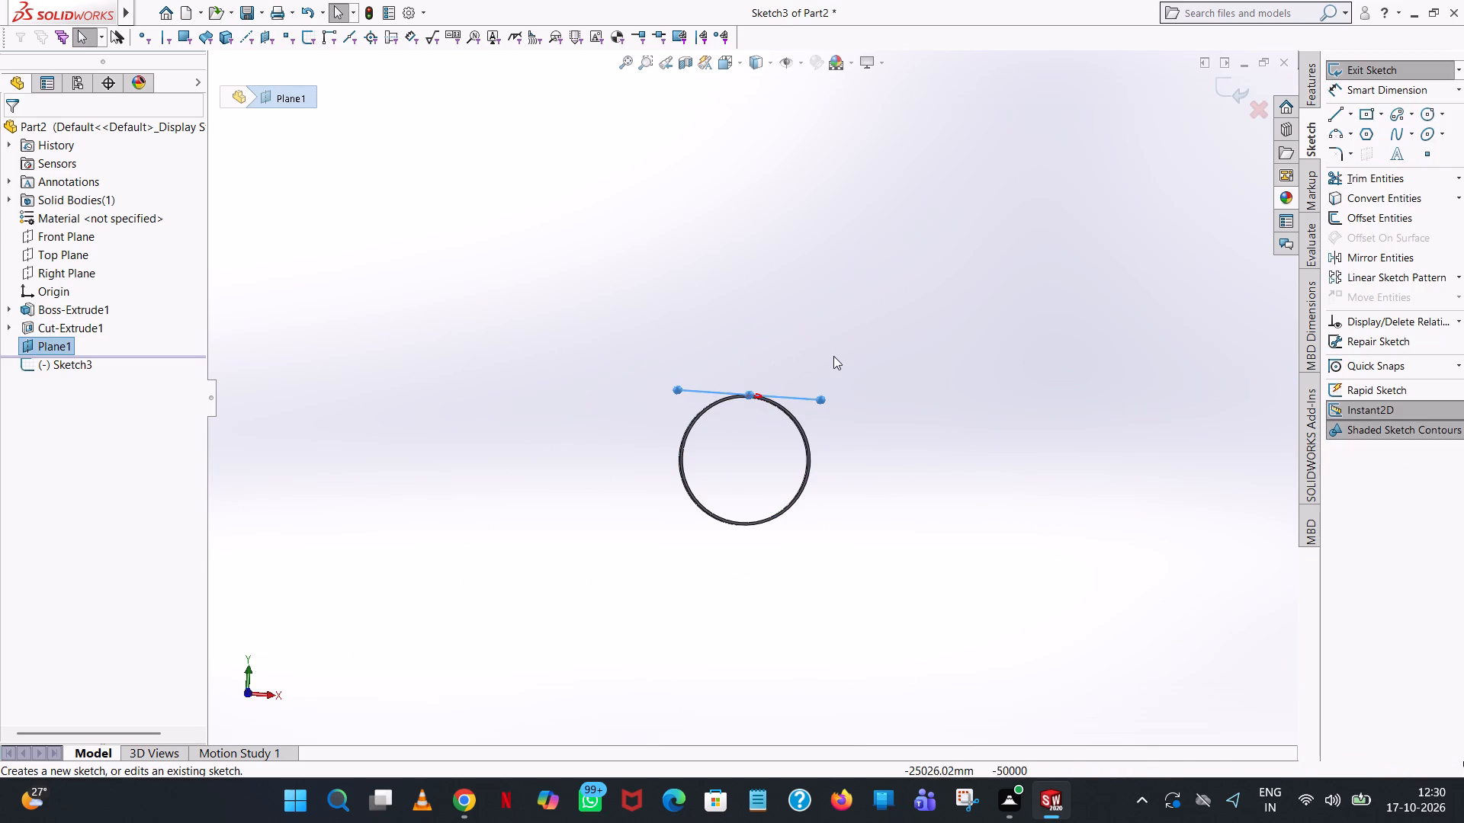
{"action": "scroll", "coordinate": [786, 334], "scroll_direction": "down", "scroll_amount": 6}
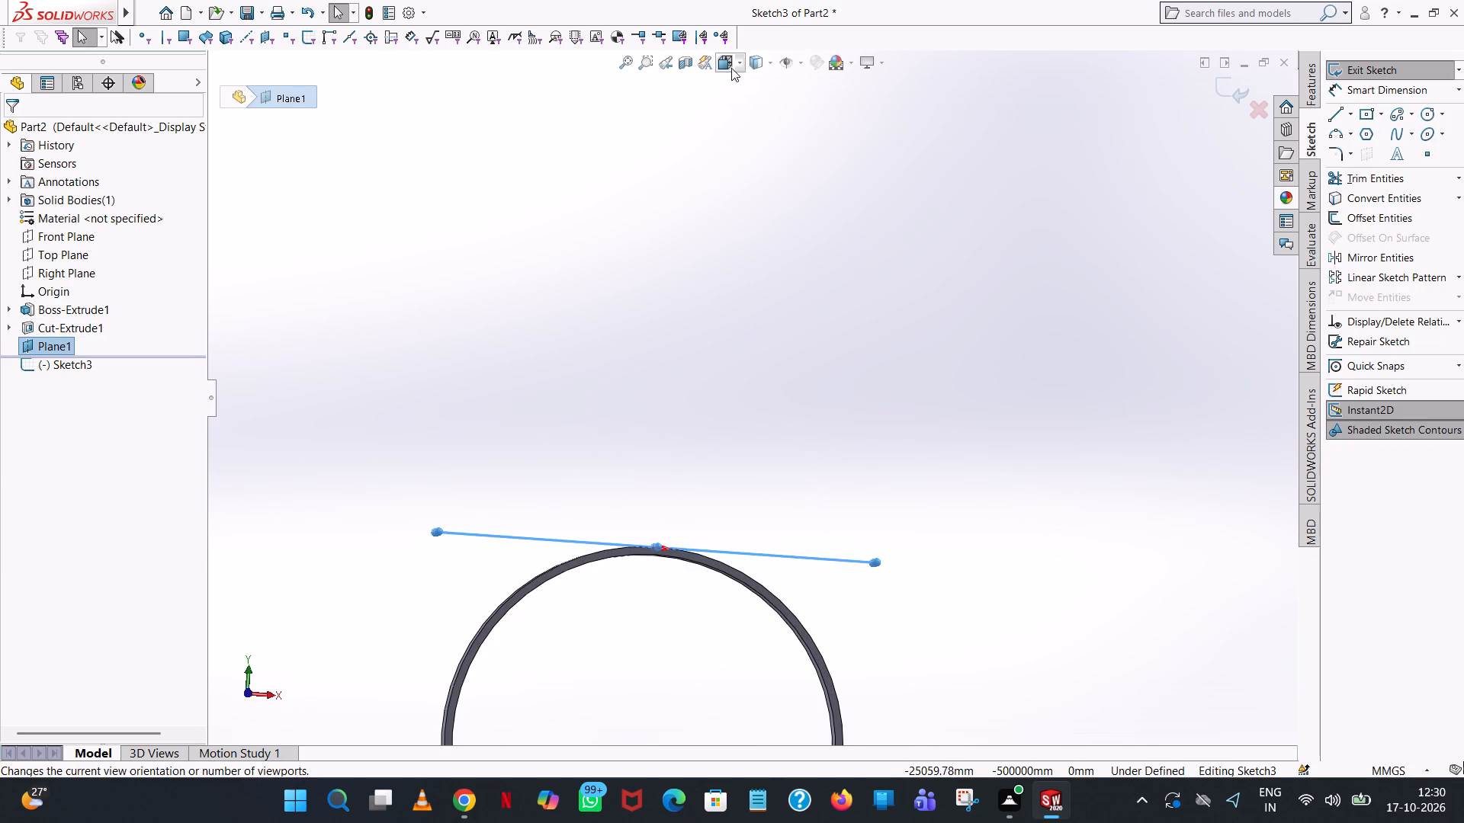
{"action": "left_click", "coordinate": [739, 64]}
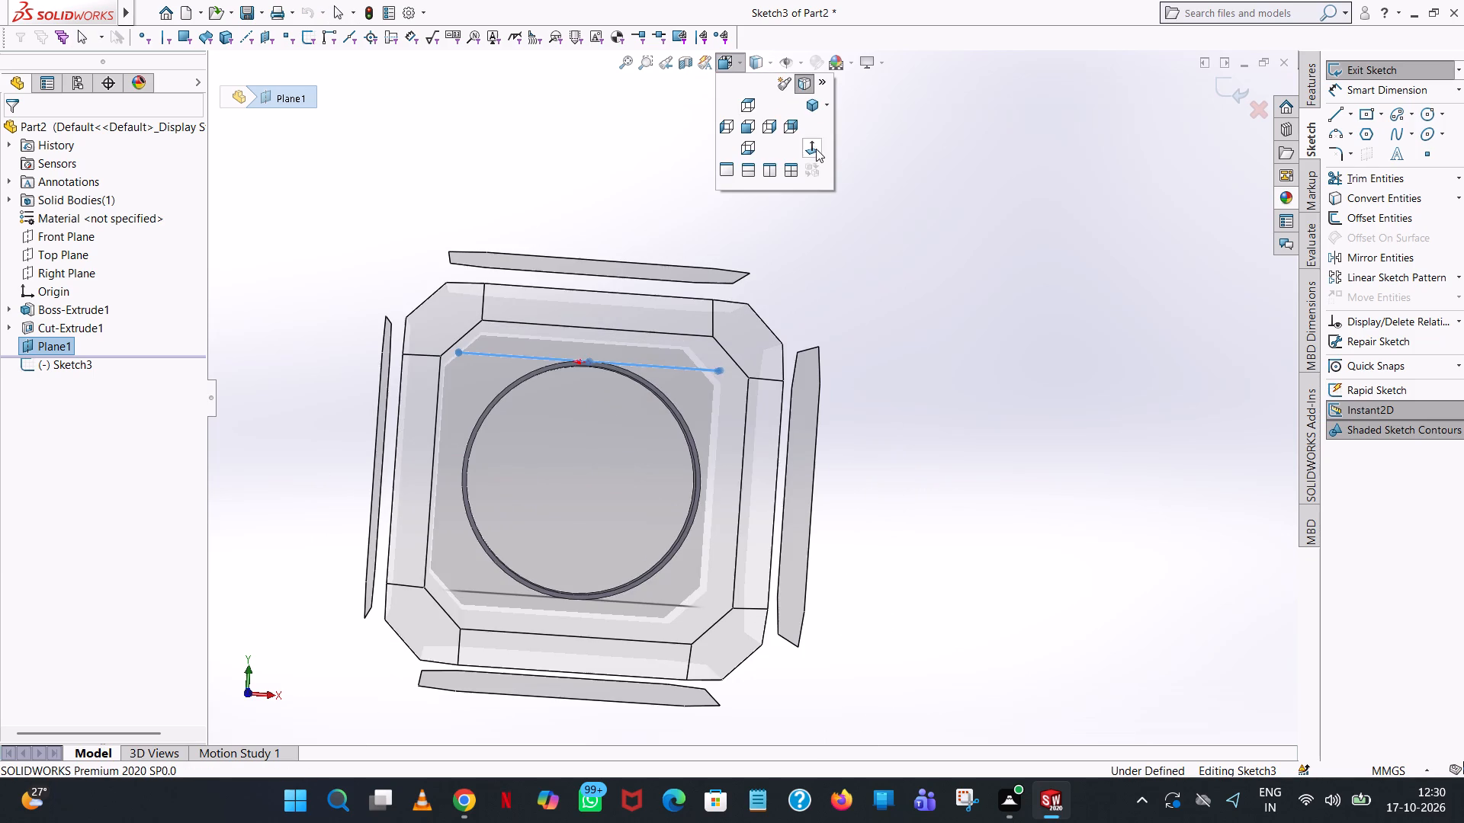
{"action": "left_click", "coordinate": [814, 147]}
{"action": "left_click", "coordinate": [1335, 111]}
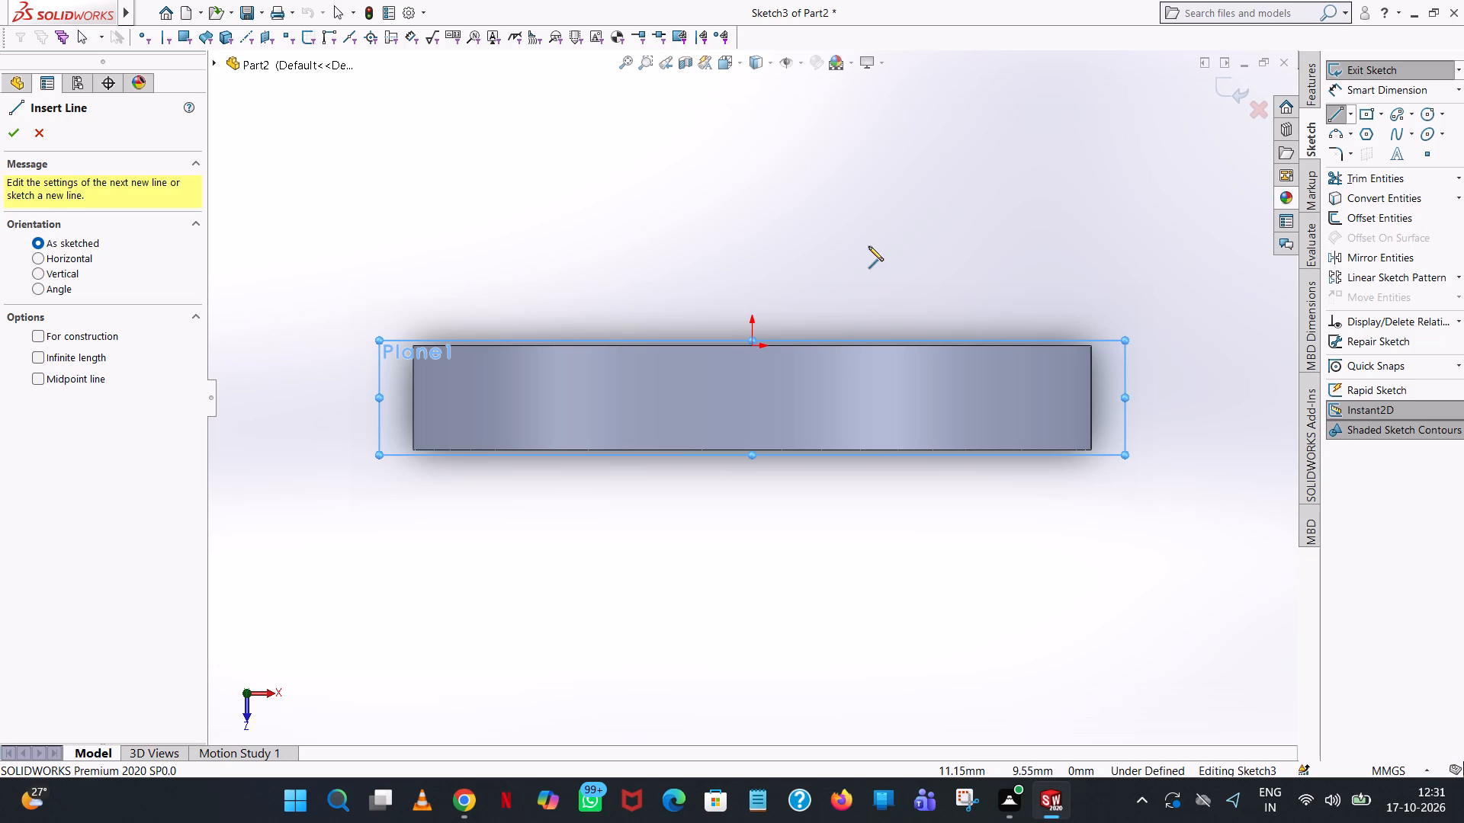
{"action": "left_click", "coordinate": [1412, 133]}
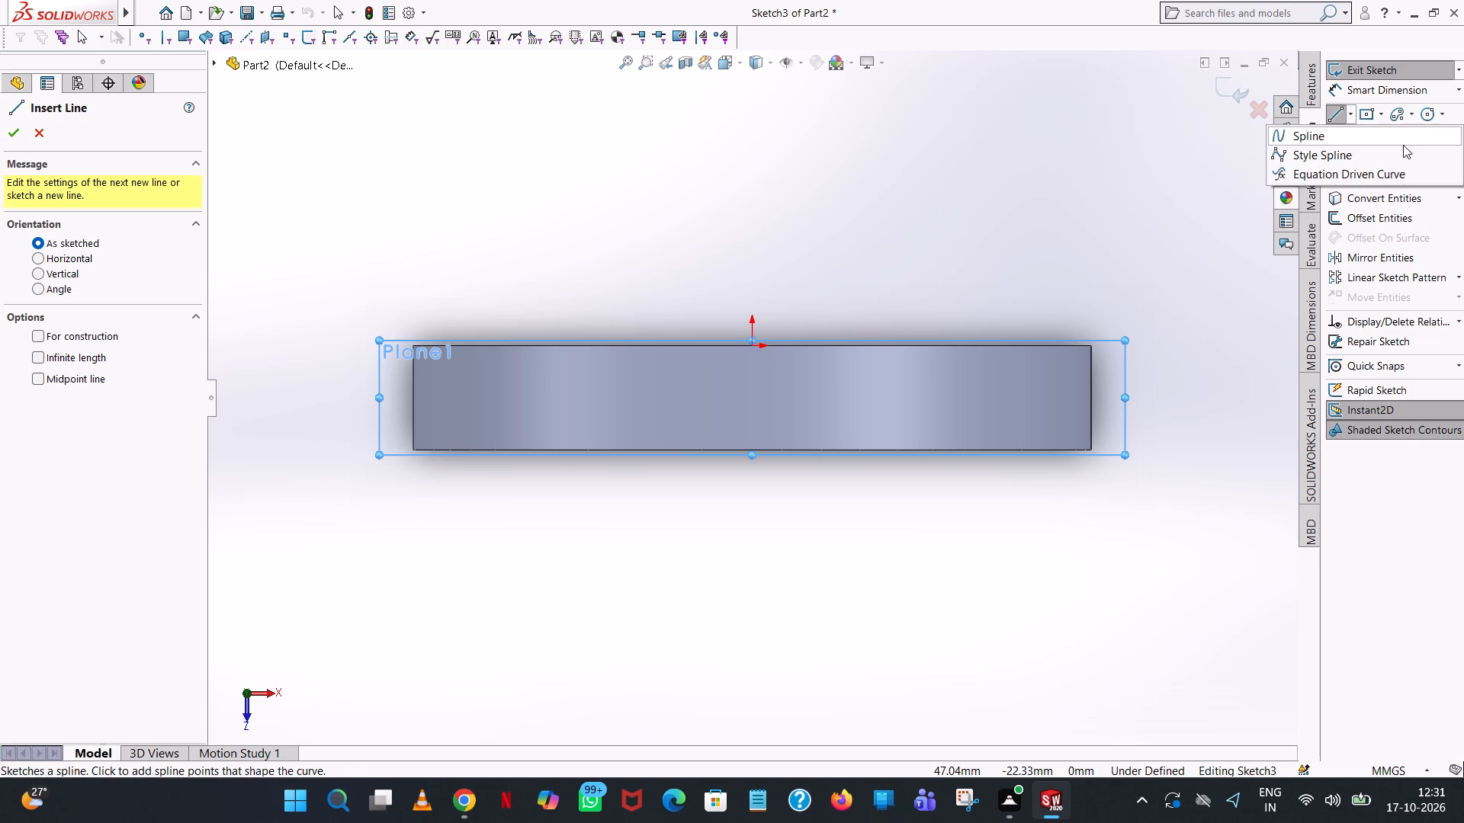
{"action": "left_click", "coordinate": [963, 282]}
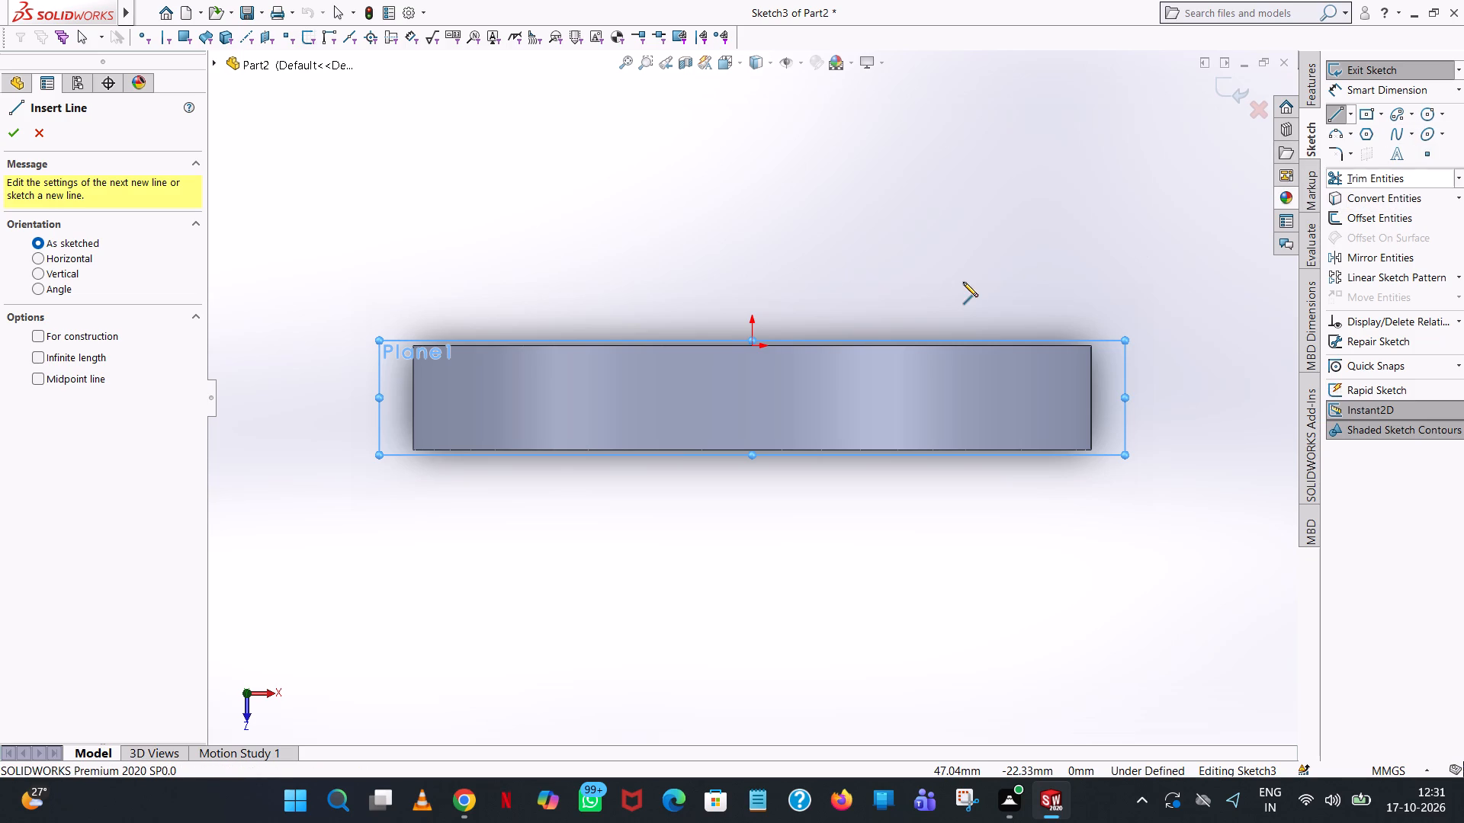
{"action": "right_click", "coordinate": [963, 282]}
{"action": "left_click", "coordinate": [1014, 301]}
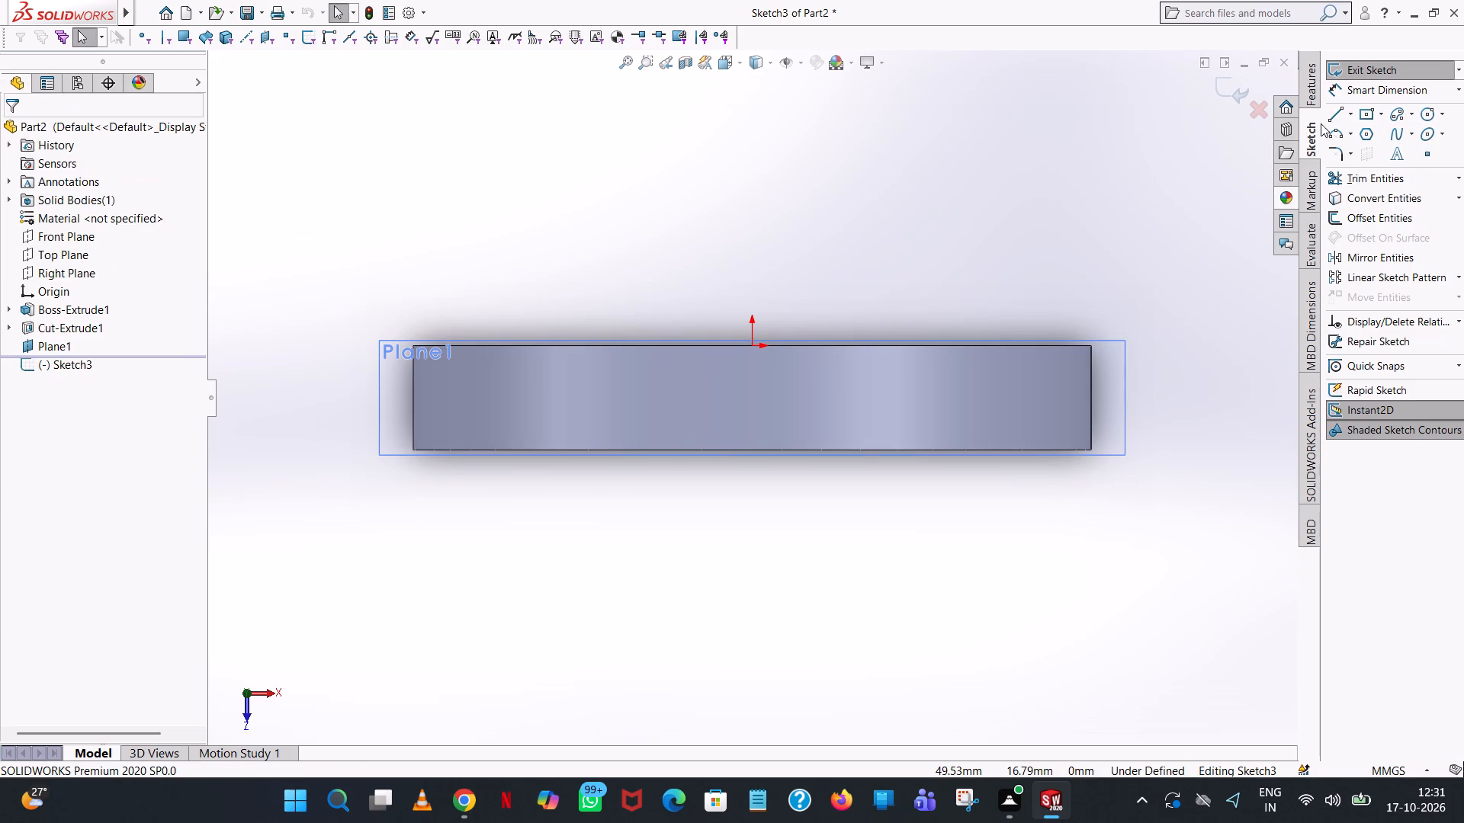
Sketch a line starting at the origin on the ring's edge and running across the ring's width.
{"action": "left_click", "coordinate": [1338, 112]}
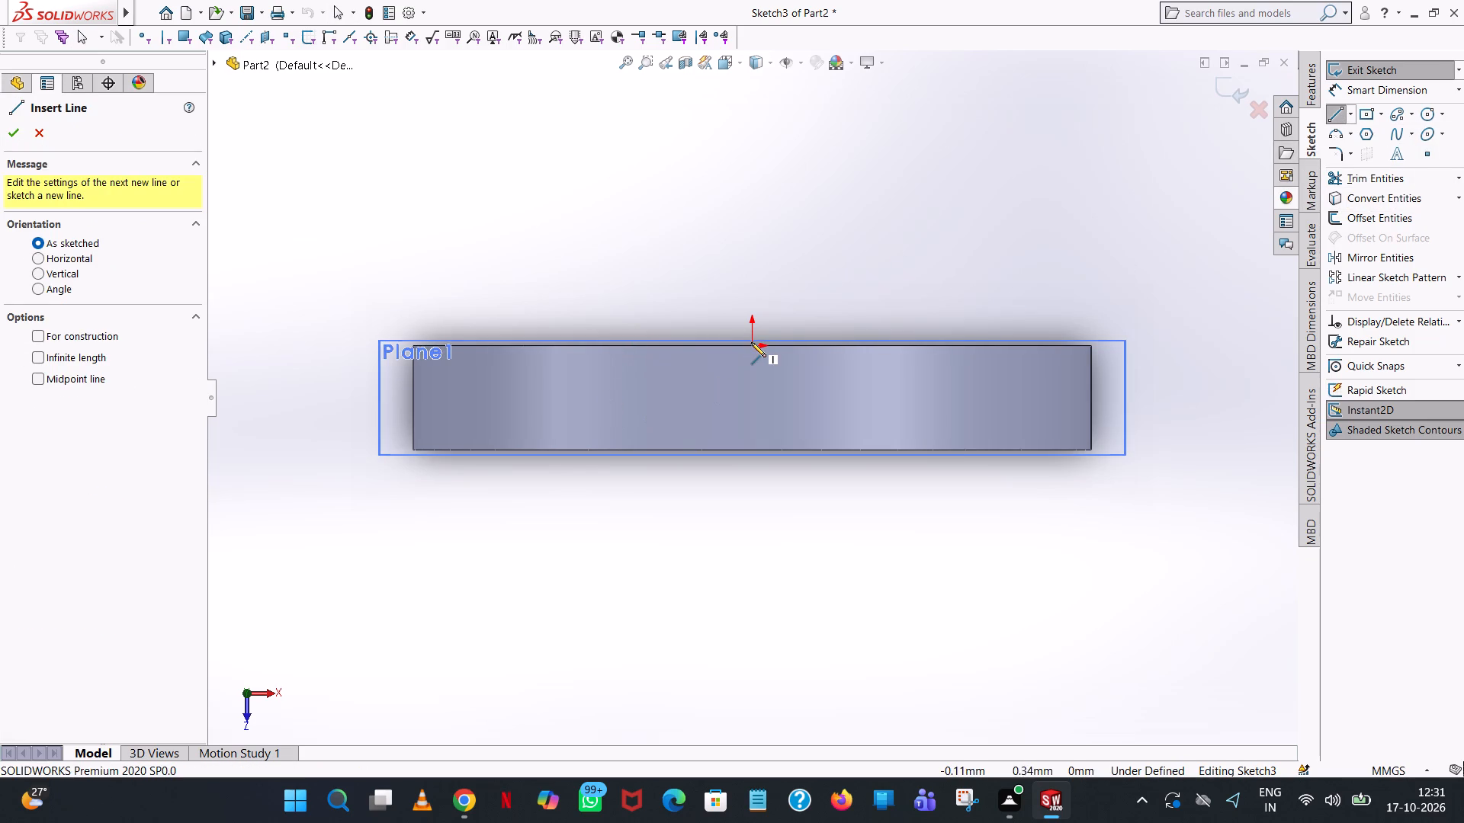
{"action": "left_click", "coordinate": [751, 345]}
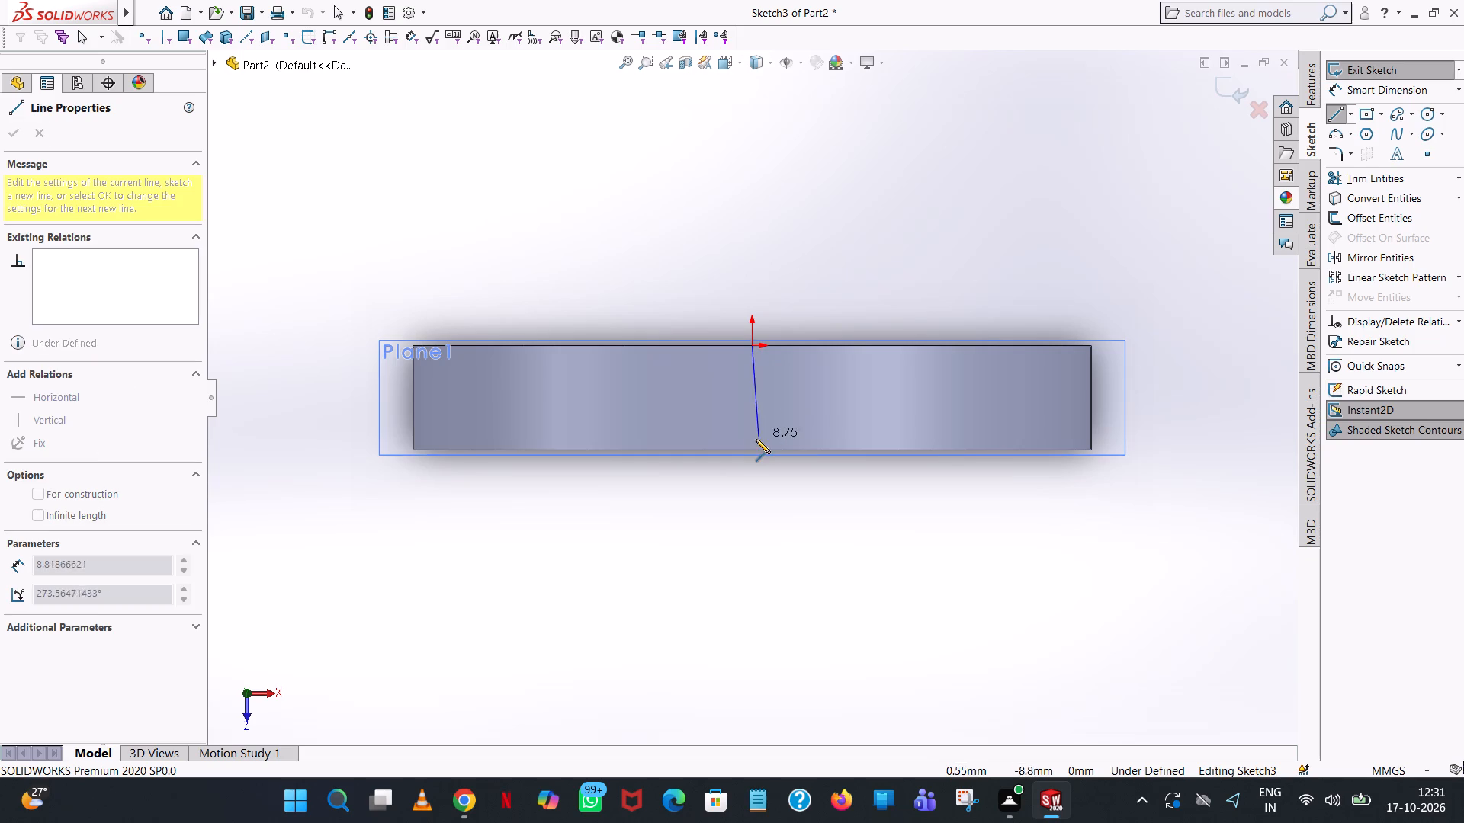
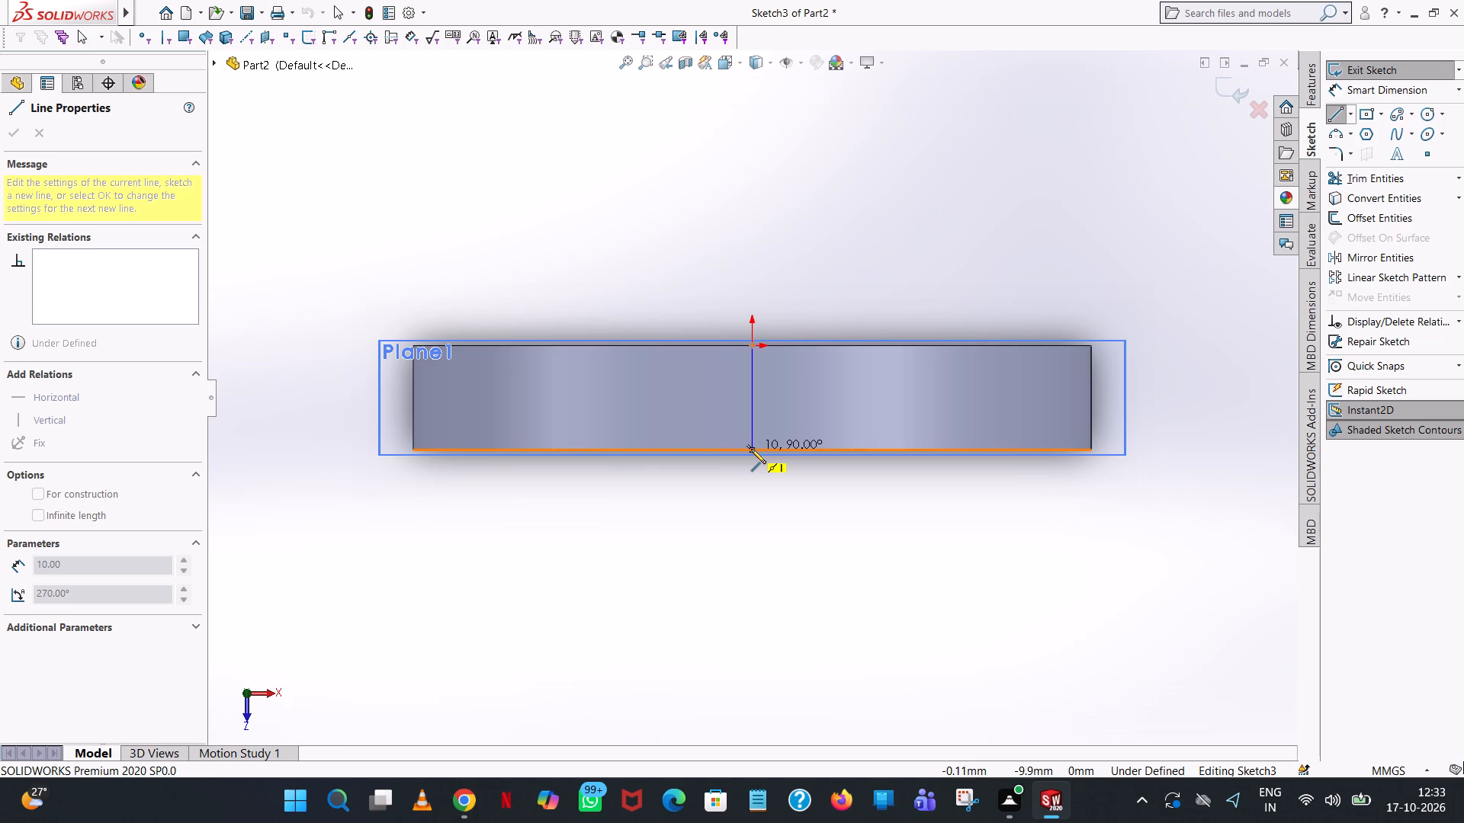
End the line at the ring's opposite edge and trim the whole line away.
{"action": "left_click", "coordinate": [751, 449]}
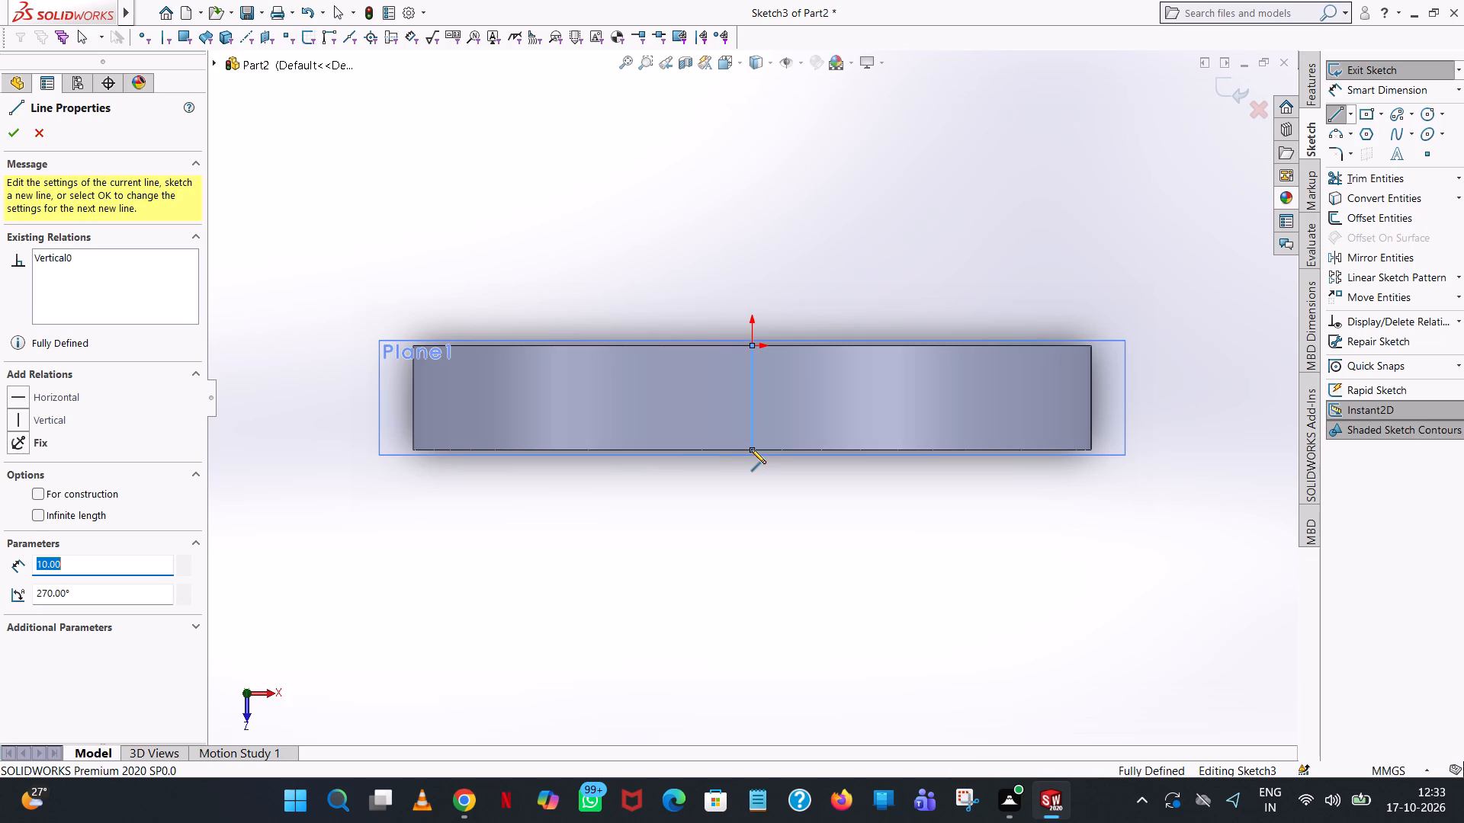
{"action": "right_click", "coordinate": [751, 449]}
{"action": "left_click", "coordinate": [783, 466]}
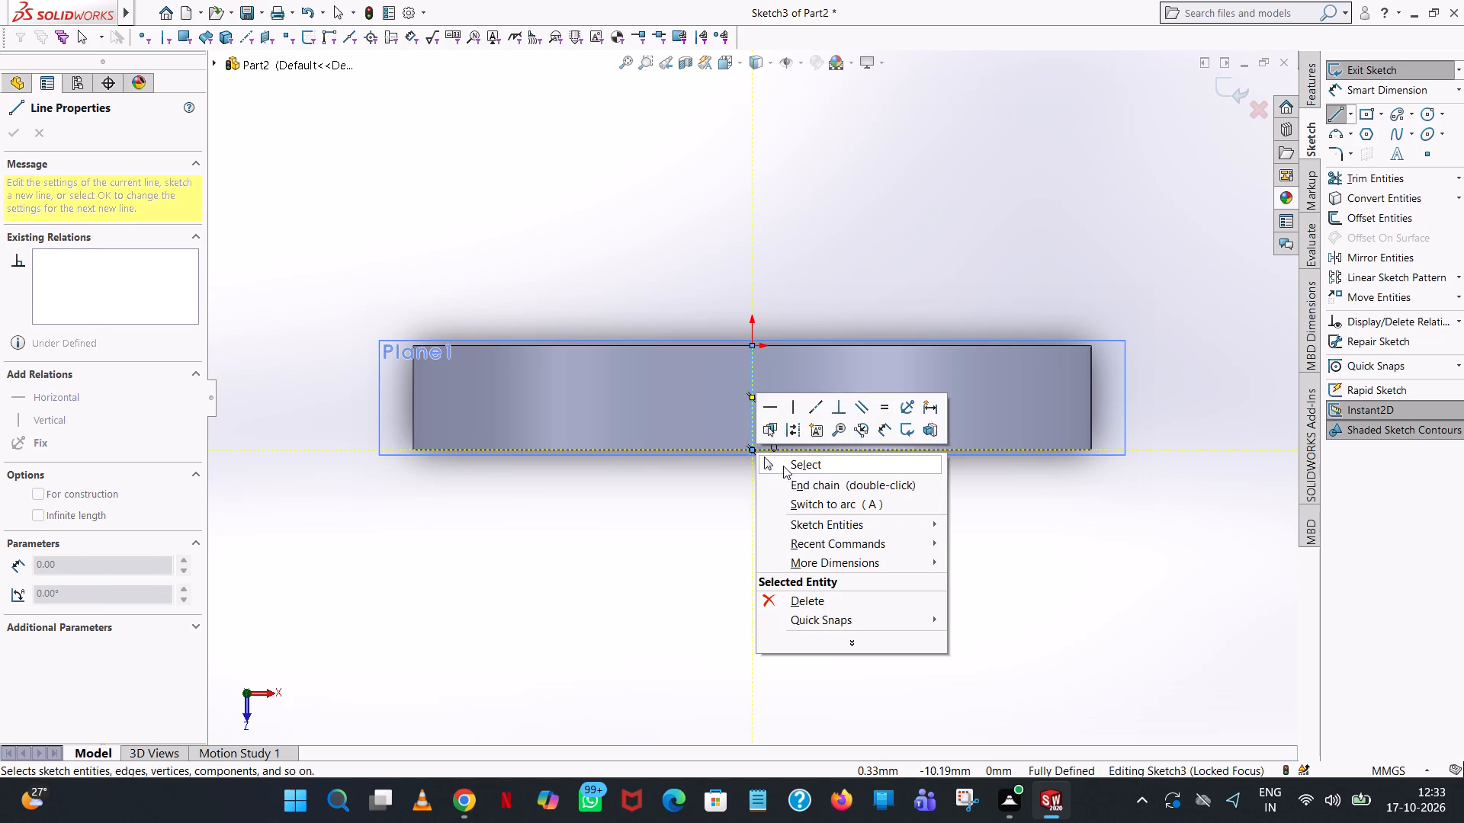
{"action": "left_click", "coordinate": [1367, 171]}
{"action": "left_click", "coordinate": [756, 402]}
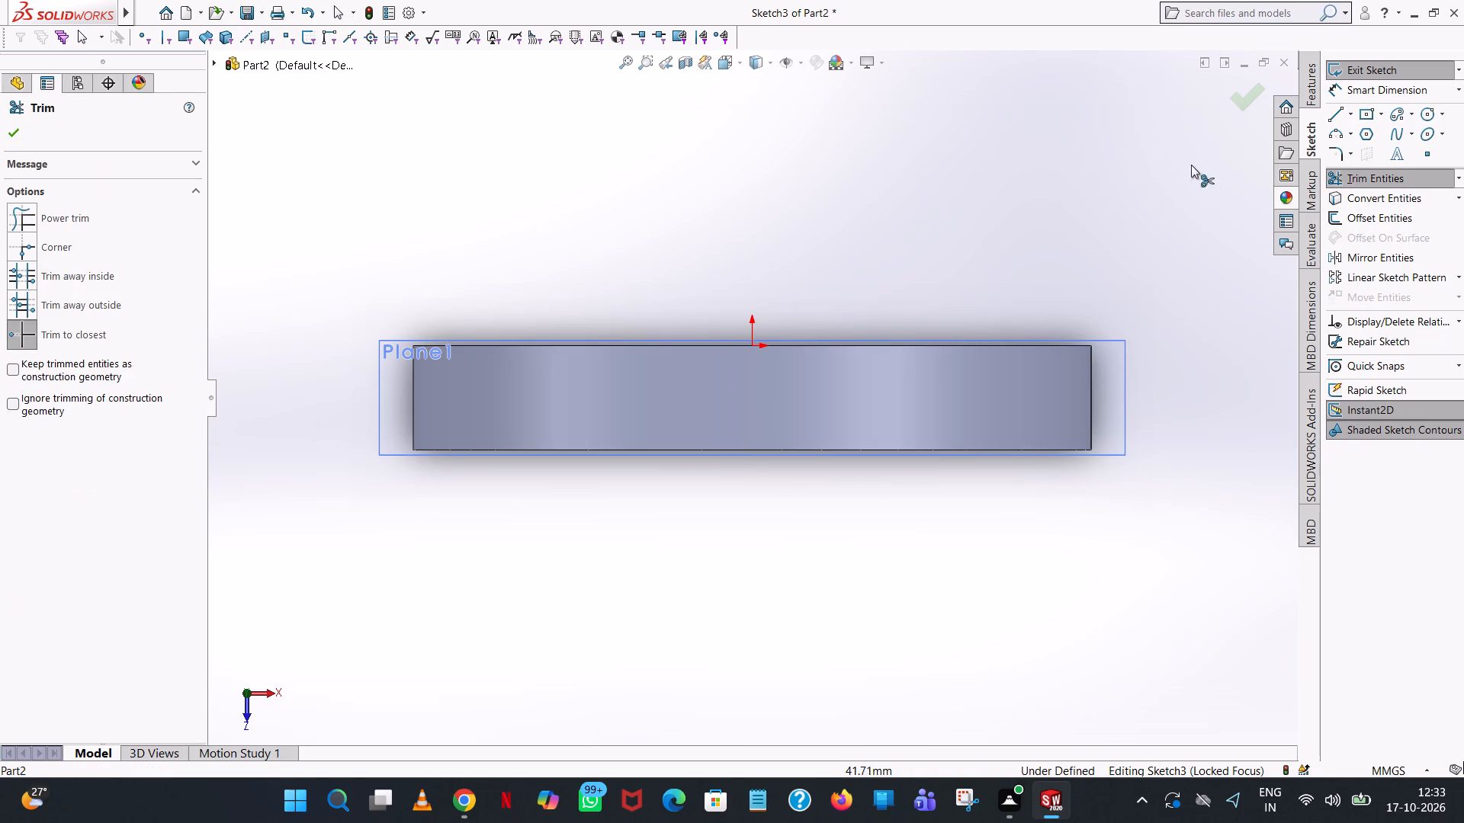
Sketch a vertical guide line from the origin into the ring's width, with a length of 1 mm.
{"action": "left_click", "coordinate": [1330, 111]}
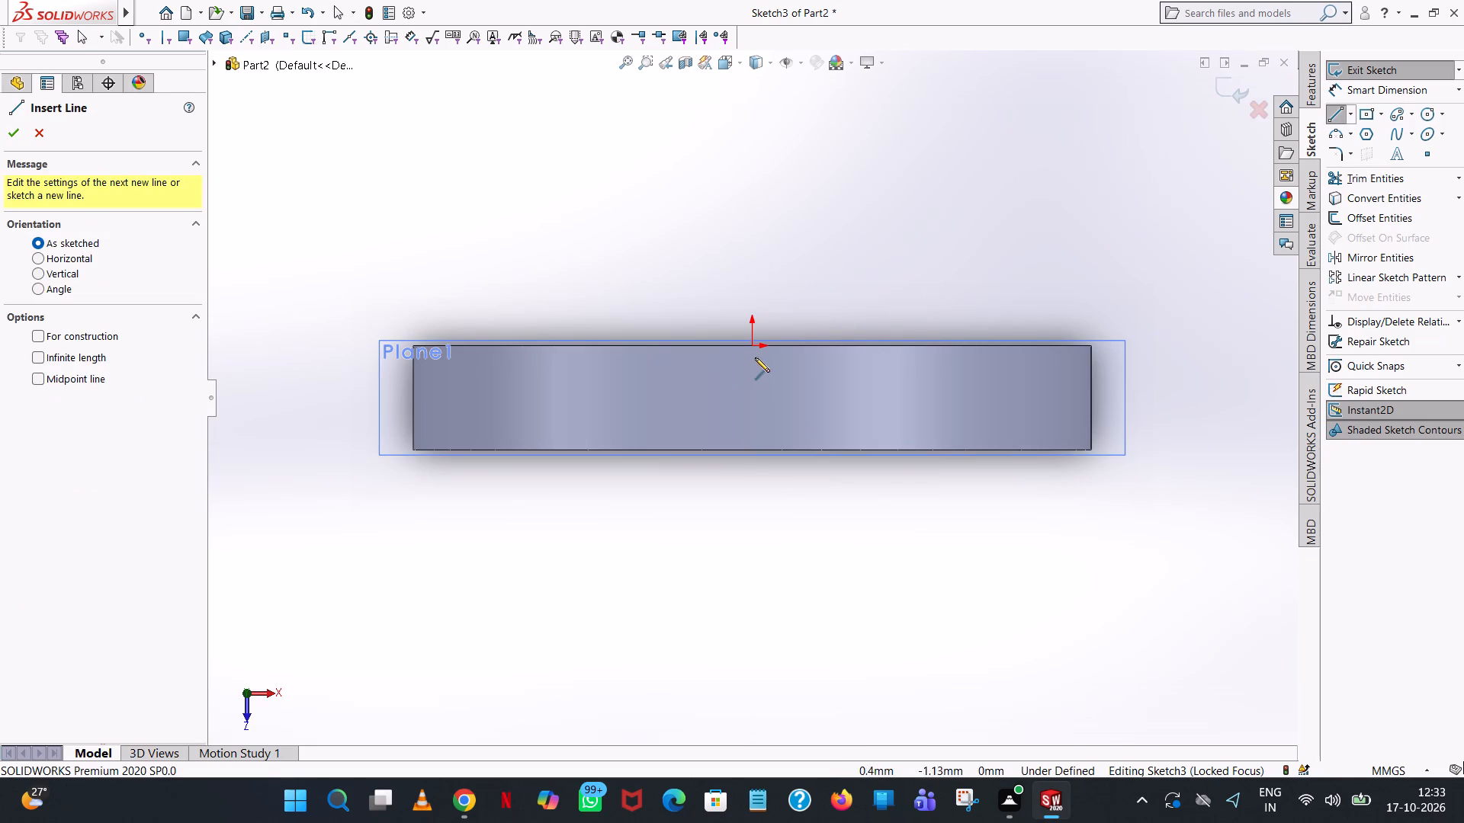
{"action": "left_click", "coordinate": [752, 344]}
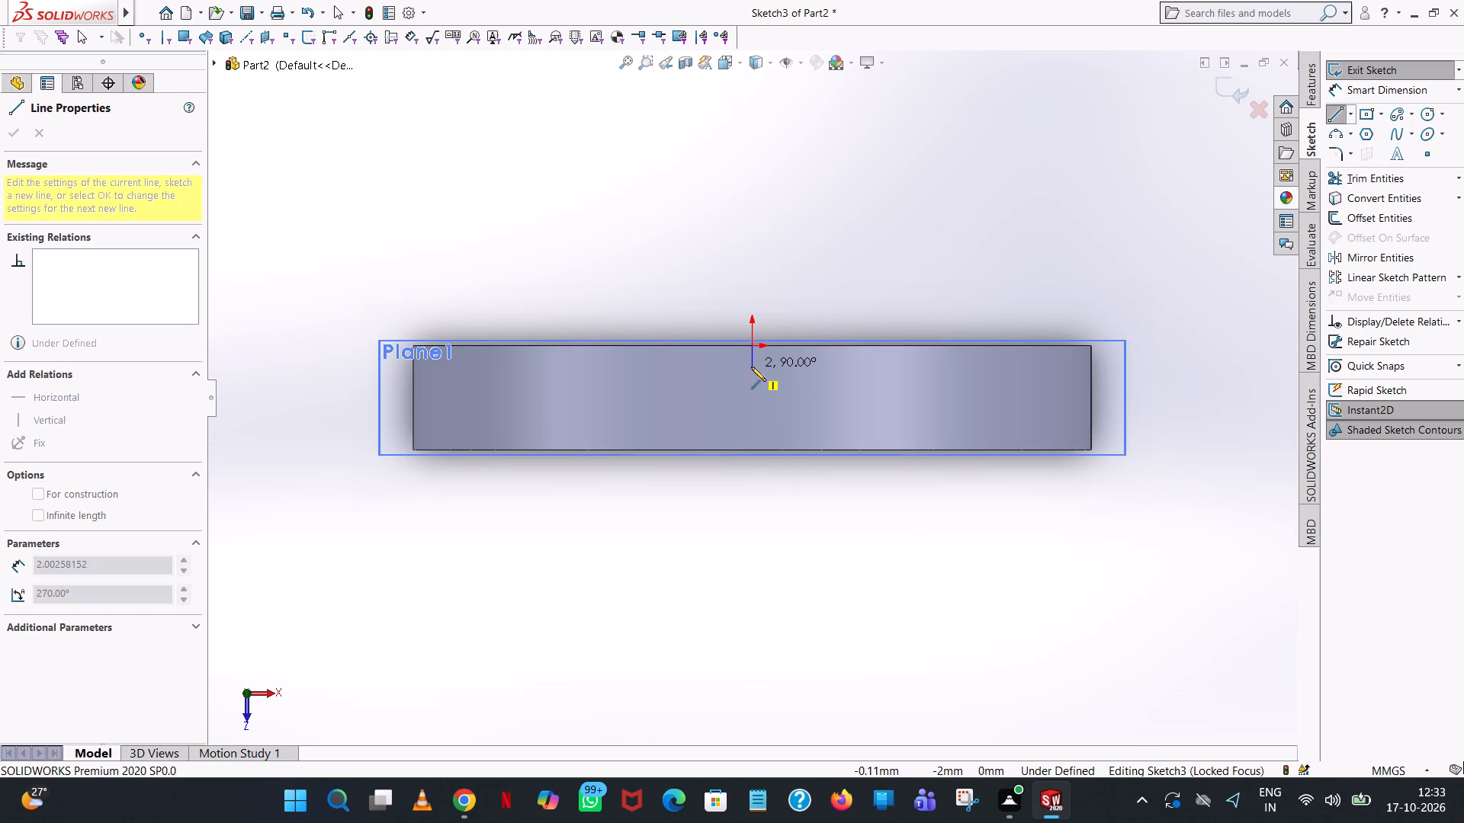
{"action": "left_click", "coordinate": [751, 367]}
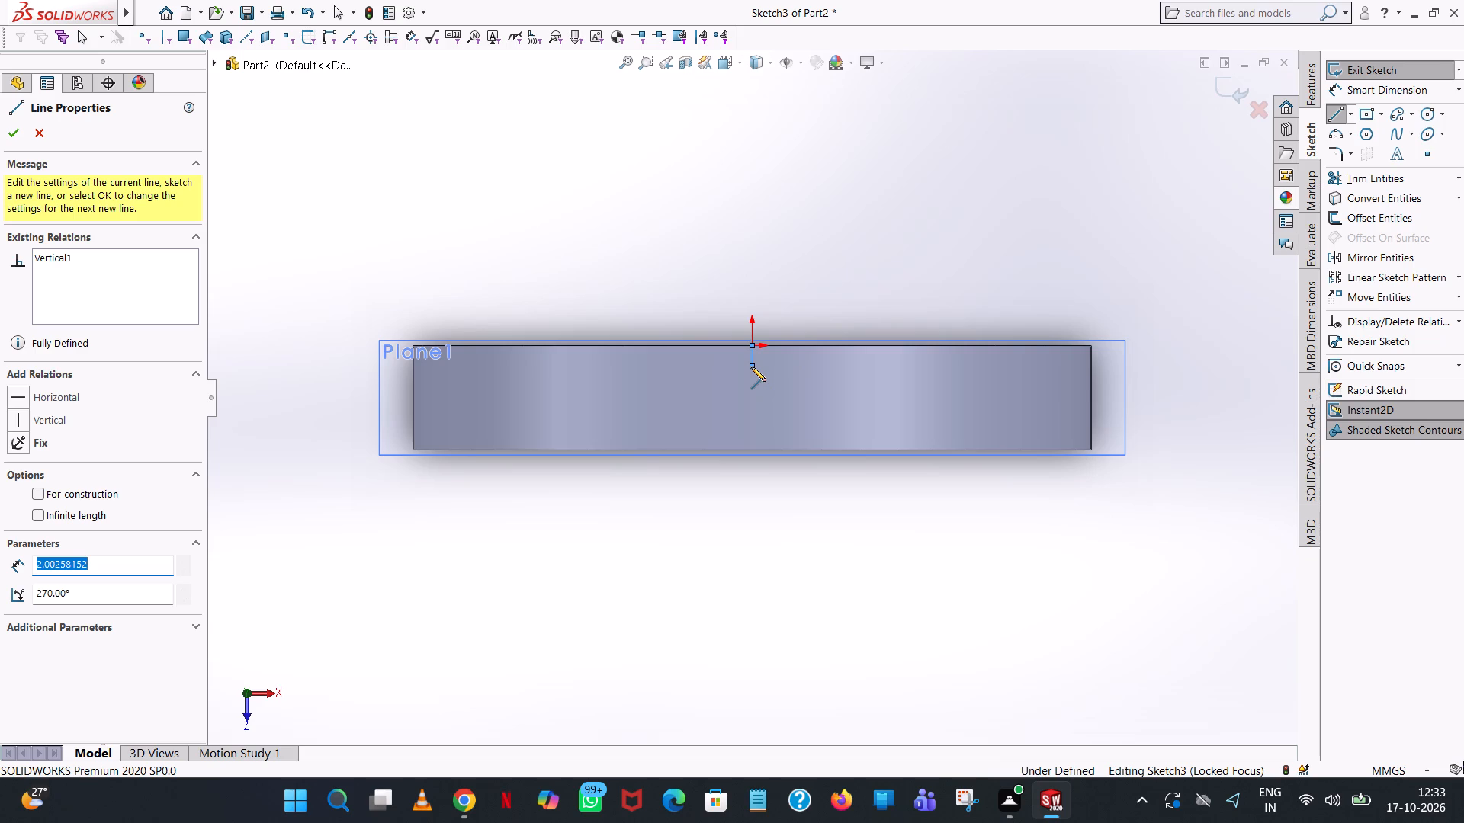
{"action": "key", "text": "1"}
{"action": "key", "text": "Return"}
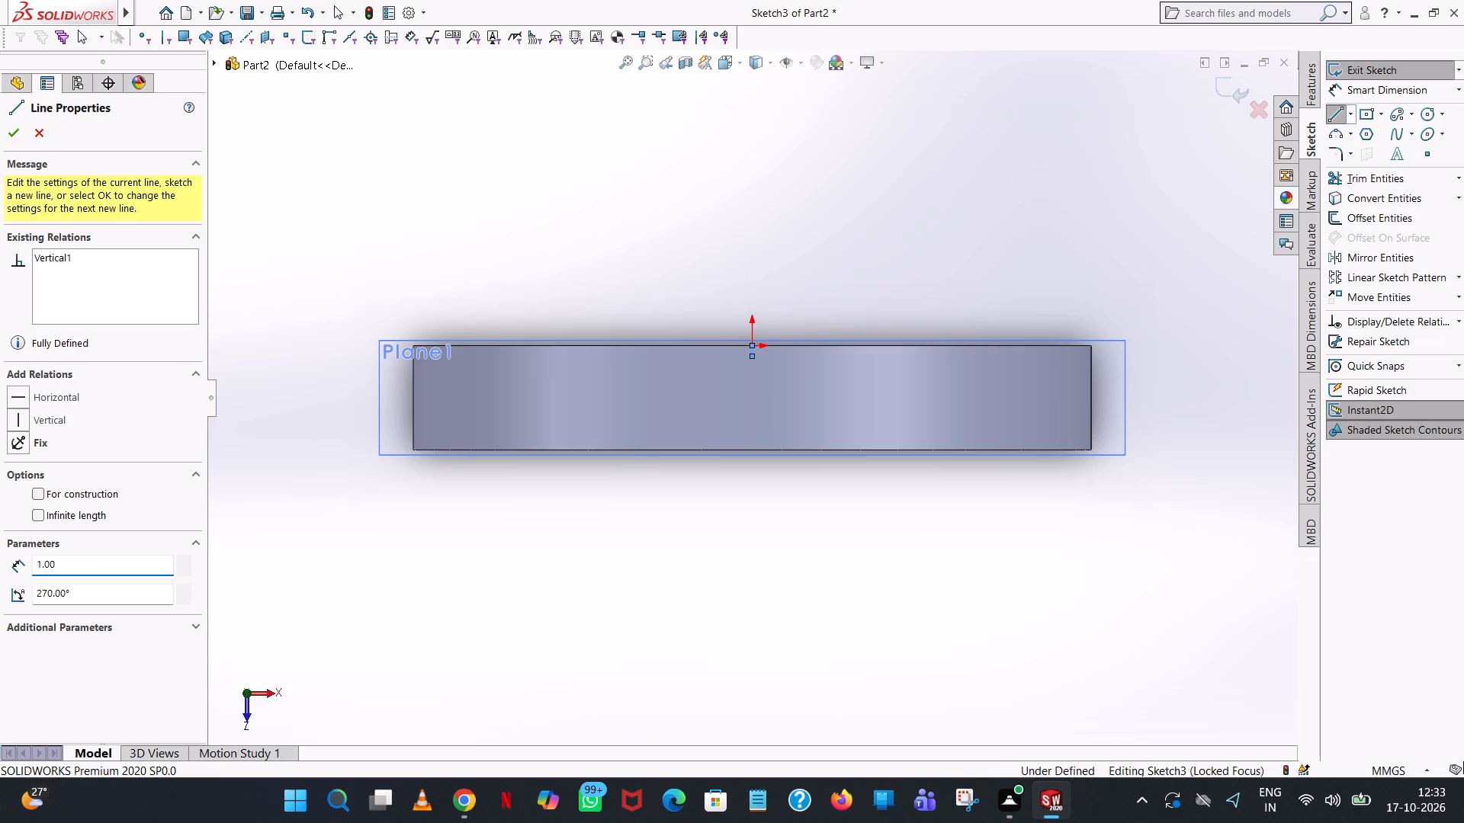
Sketch a horizontal line in the +X direction from the guide line's free end and set its length to 1 mm.
{"action": "scroll", "coordinate": [751, 367], "scroll_direction": "down", "scroll_amount": 4}
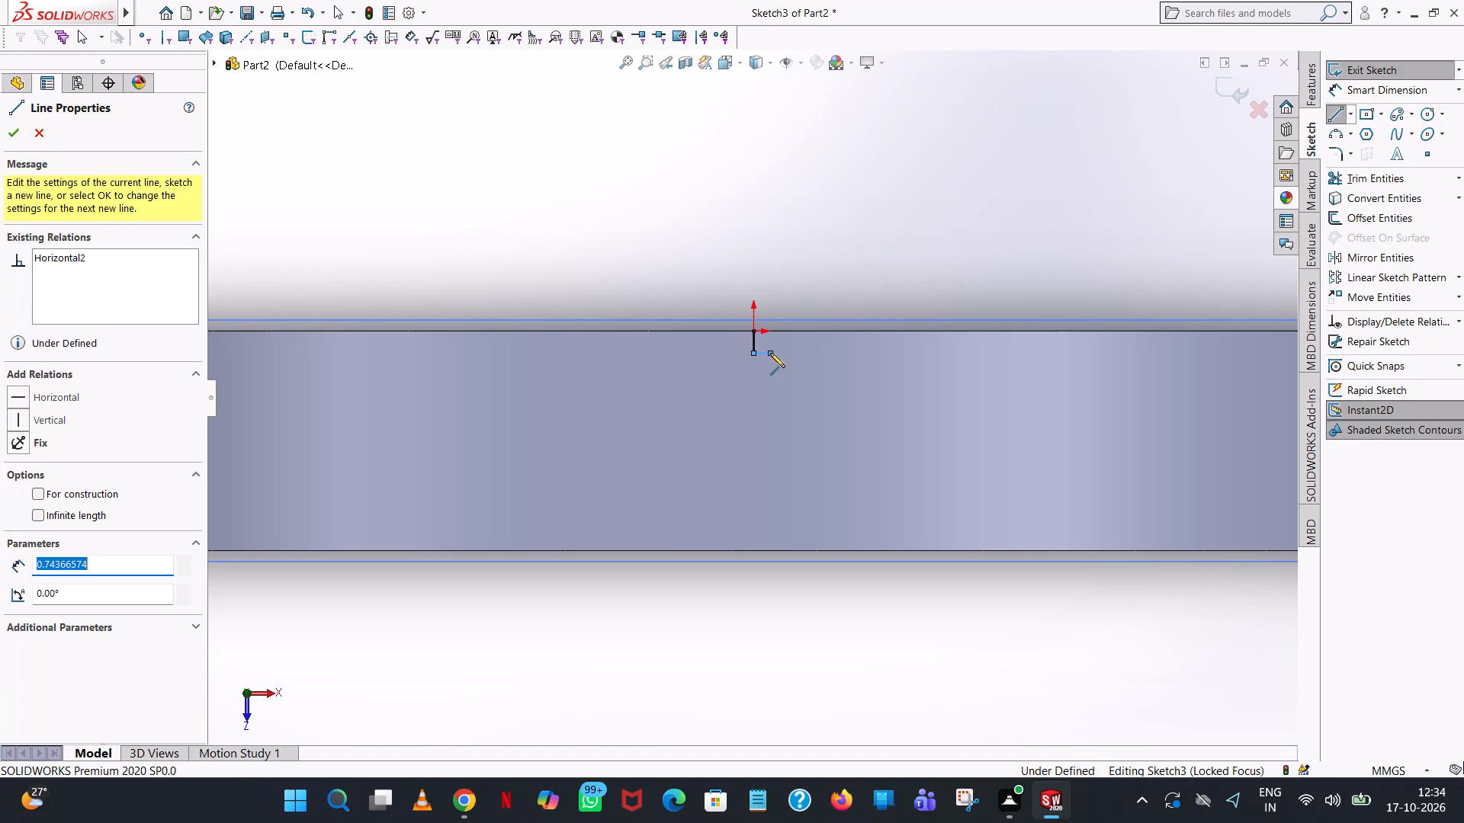
{"action": "right_click", "coordinate": [770, 353]}
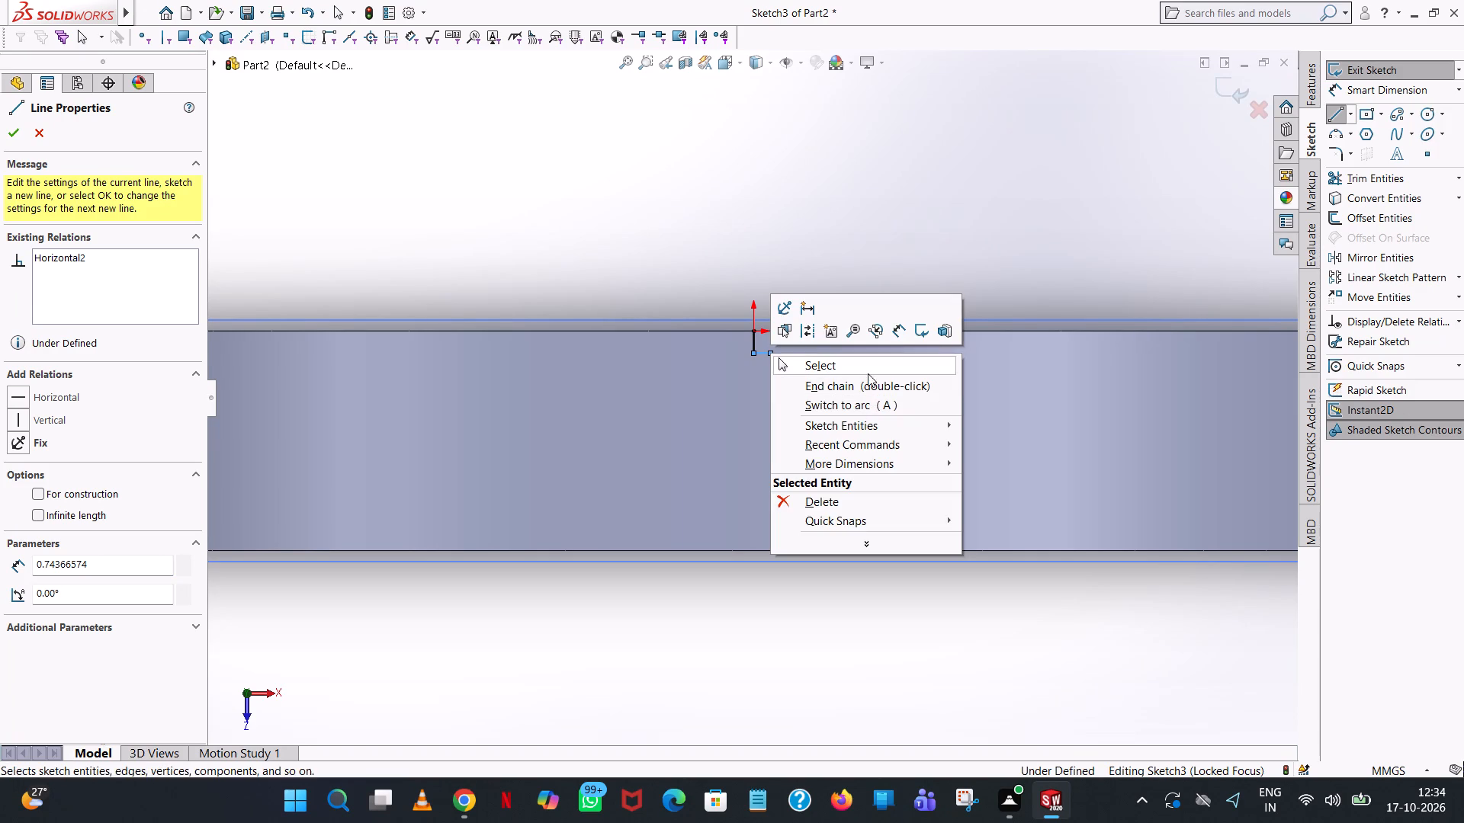
{"action": "left_click", "coordinate": [868, 373]}
{"action": "scroll", "coordinate": [774, 360], "scroll_direction": "down", "scroll_amount": 6}
{"action": "left_click", "coordinate": [734, 360]}
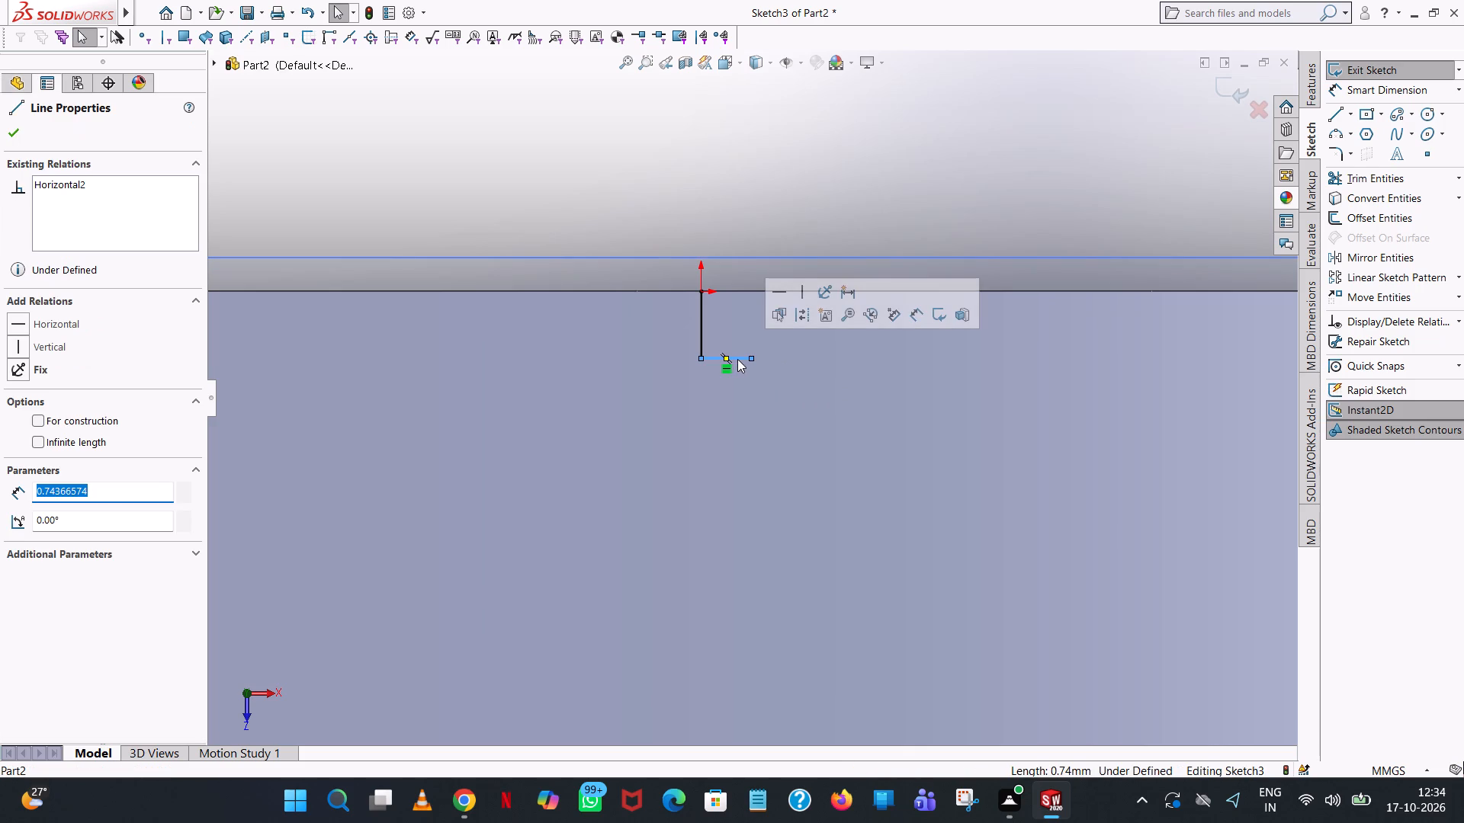
{"action": "scroll", "coordinate": [793, 356], "scroll_direction": "up", "scroll_amount": 8}
{"action": "scroll", "coordinate": [757, 414], "scroll_direction": "up", "scroll_amount": 3}
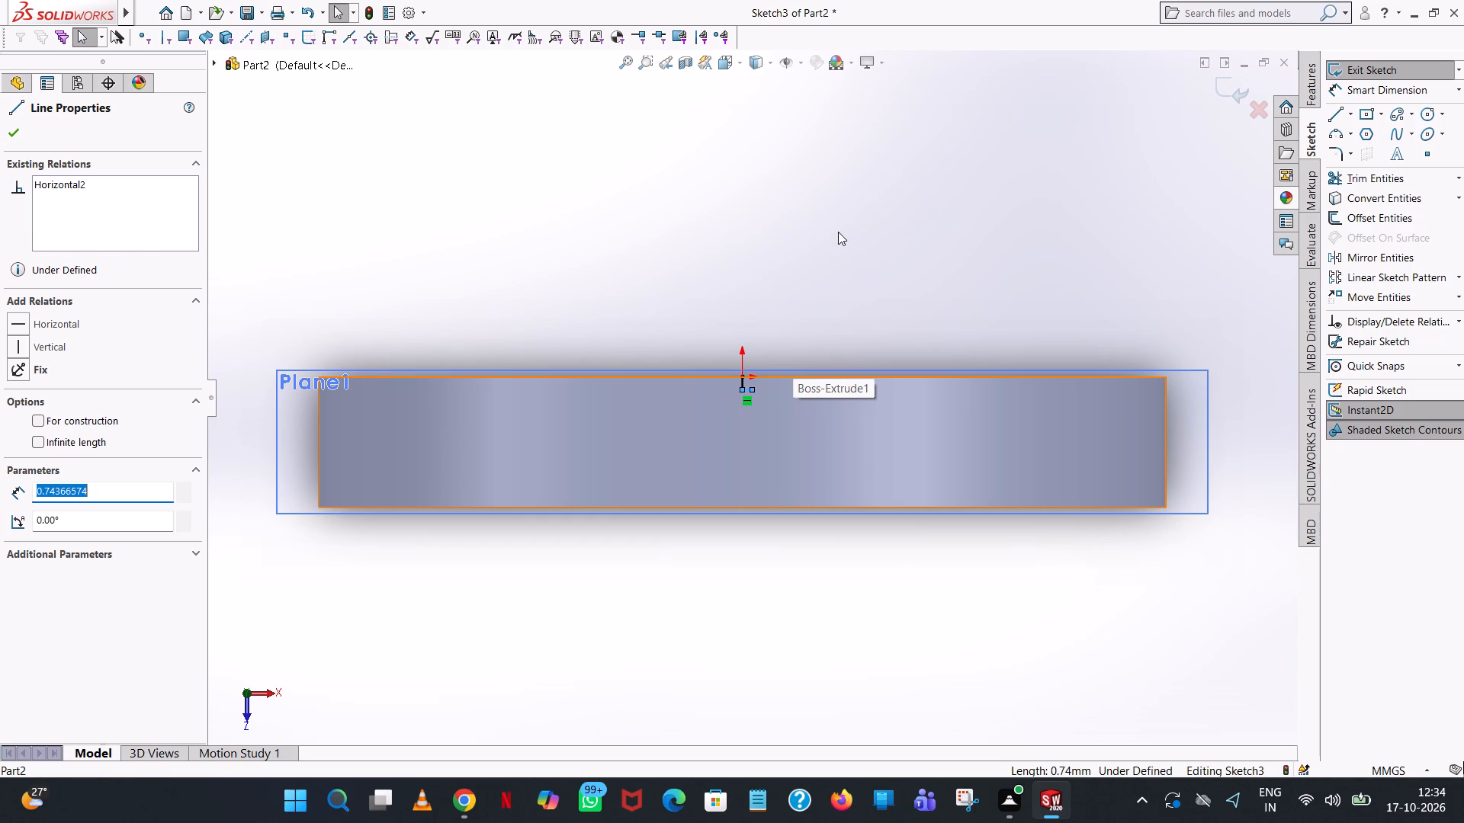
{"action": "left_click", "coordinate": [826, 279]}
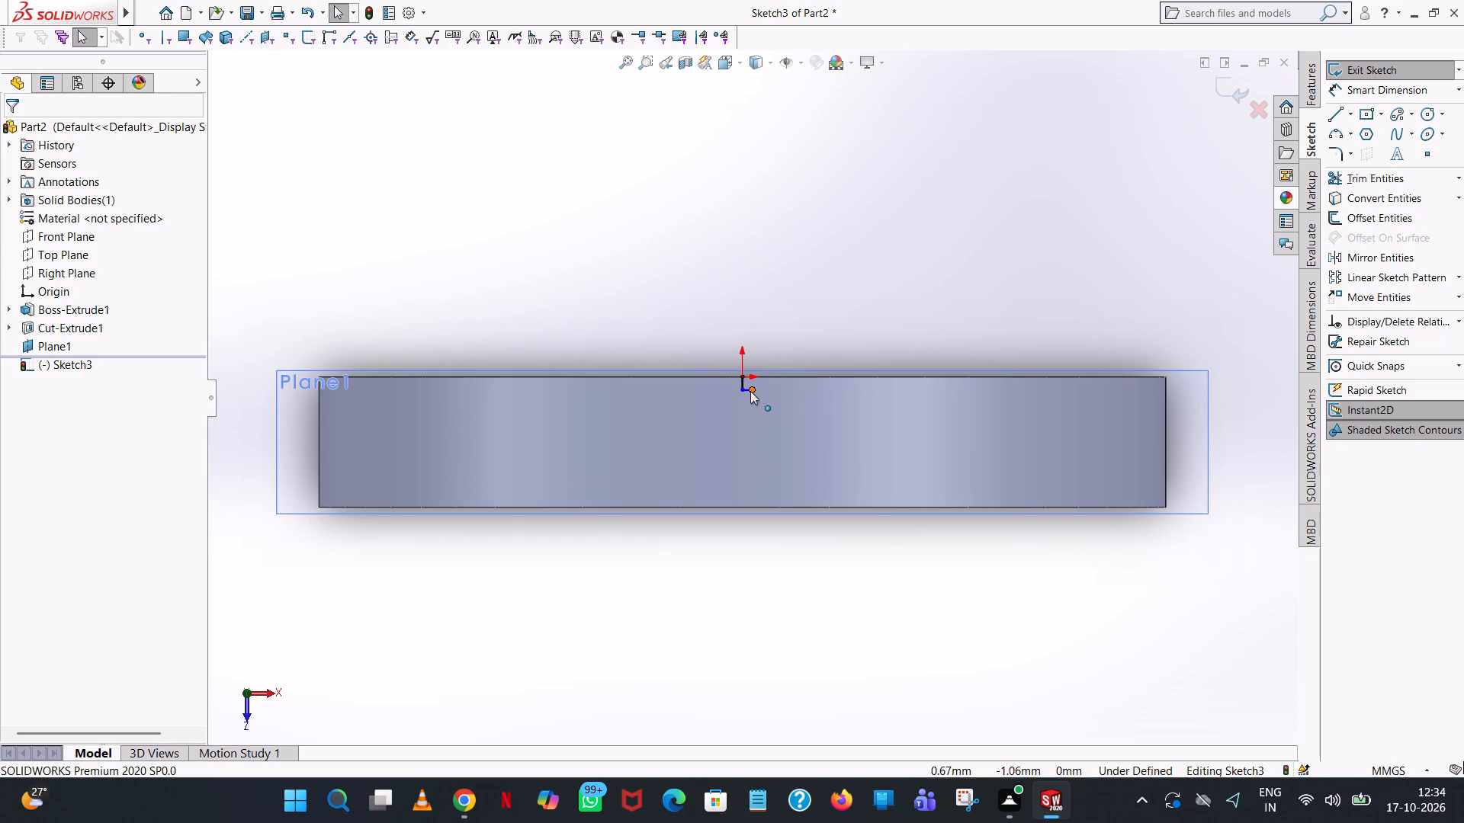
{"action": "scroll", "coordinate": [747, 392], "scroll_direction": "down", "scroll_amount": 7}
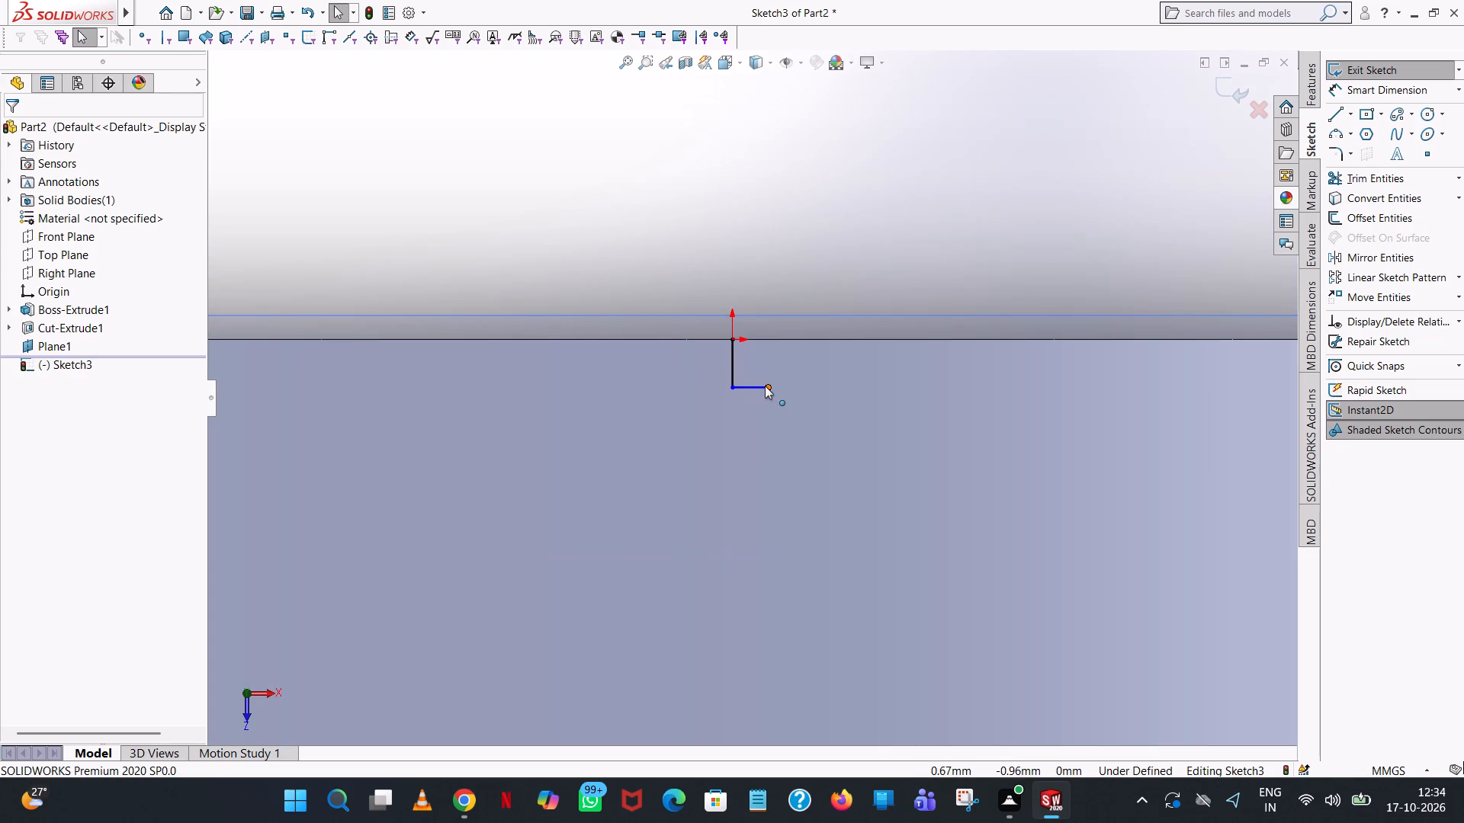
{"action": "left_click", "coordinate": [759, 389]}
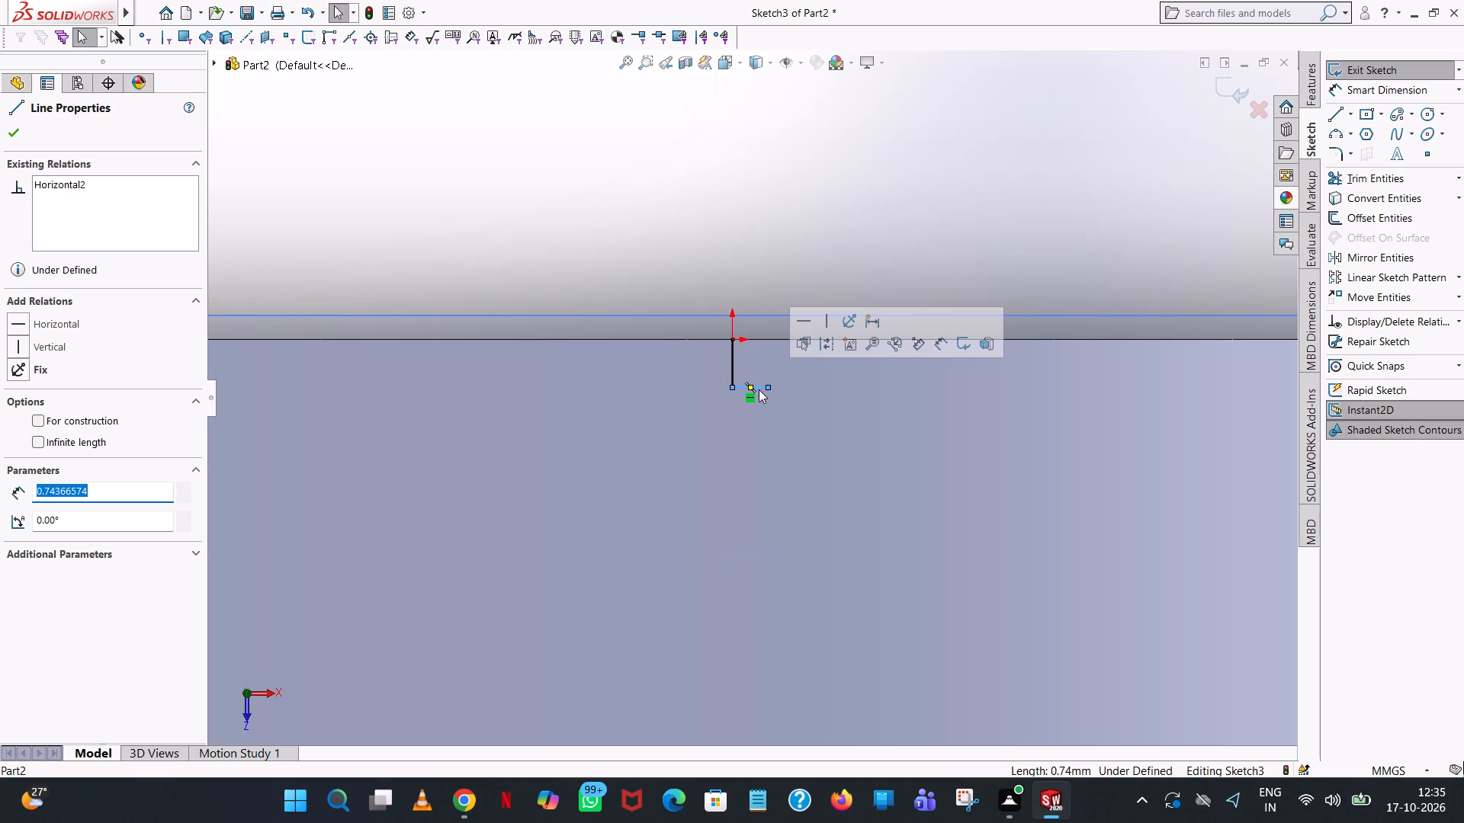
{"action": "key", "text": "1"}
{"action": "key", "text": "Return"}
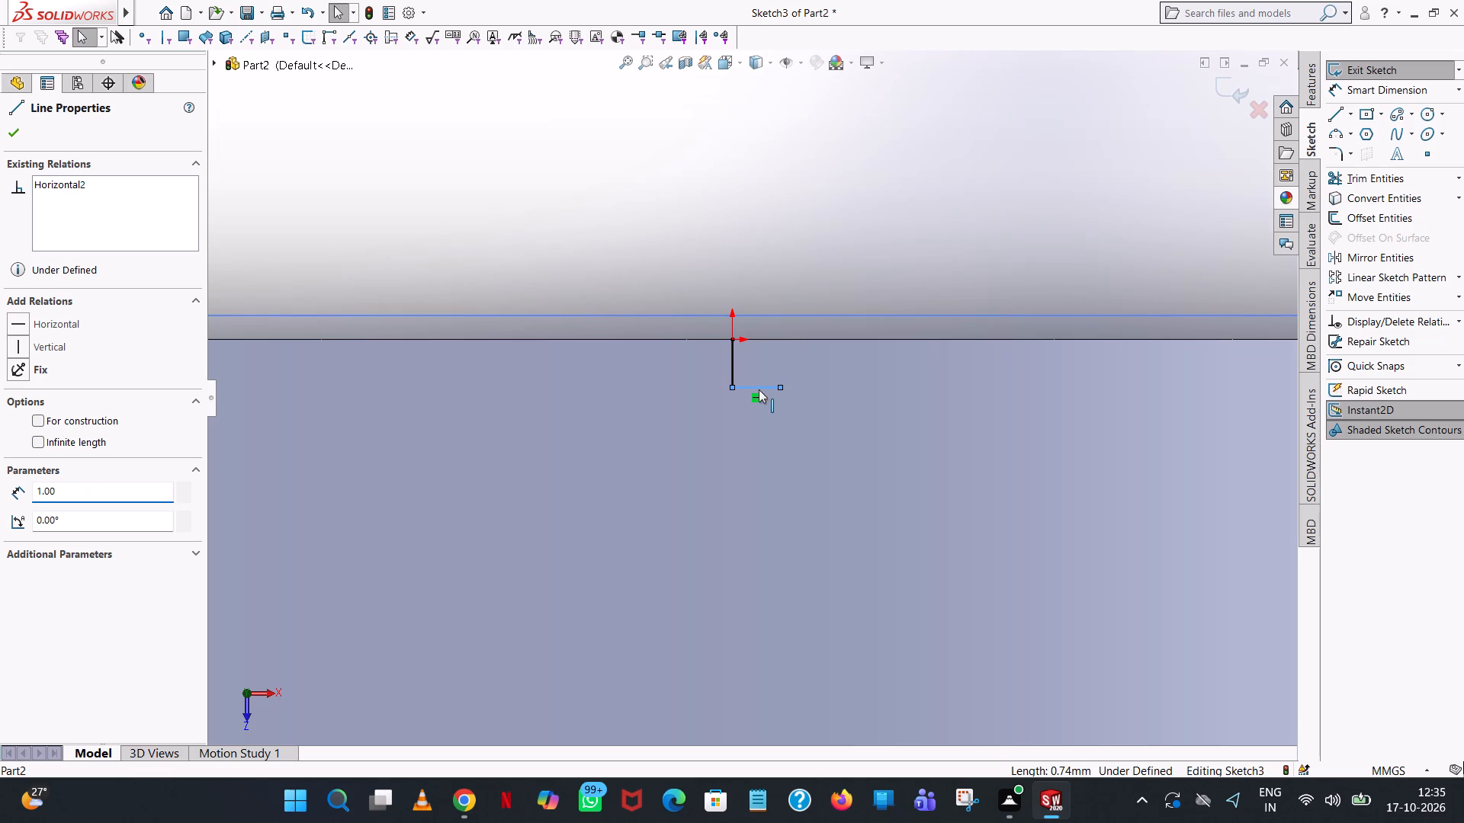
{"action": "scroll", "coordinate": [759, 389], "scroll_direction": "up", "scroll_amount": 5}
{"action": "left_click", "coordinate": [854, 267]}
Complete a closed rectangle from the horizontal line's end with an 8 mm side, a 2 mm base and an 8 mm return side.
{"action": "left_click", "coordinate": [1339, 117]}
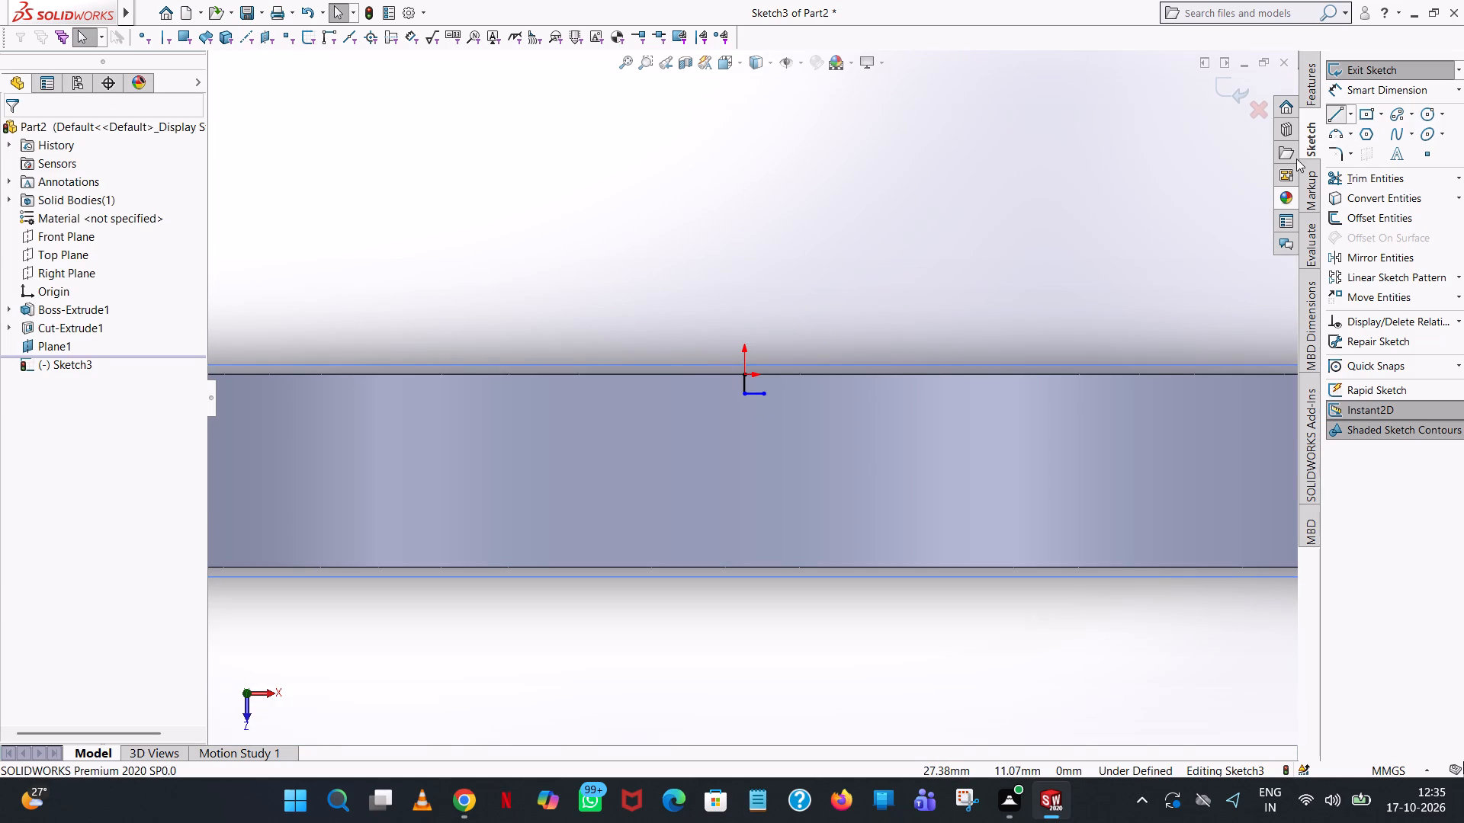
{"action": "left_click", "coordinate": [762, 396]}
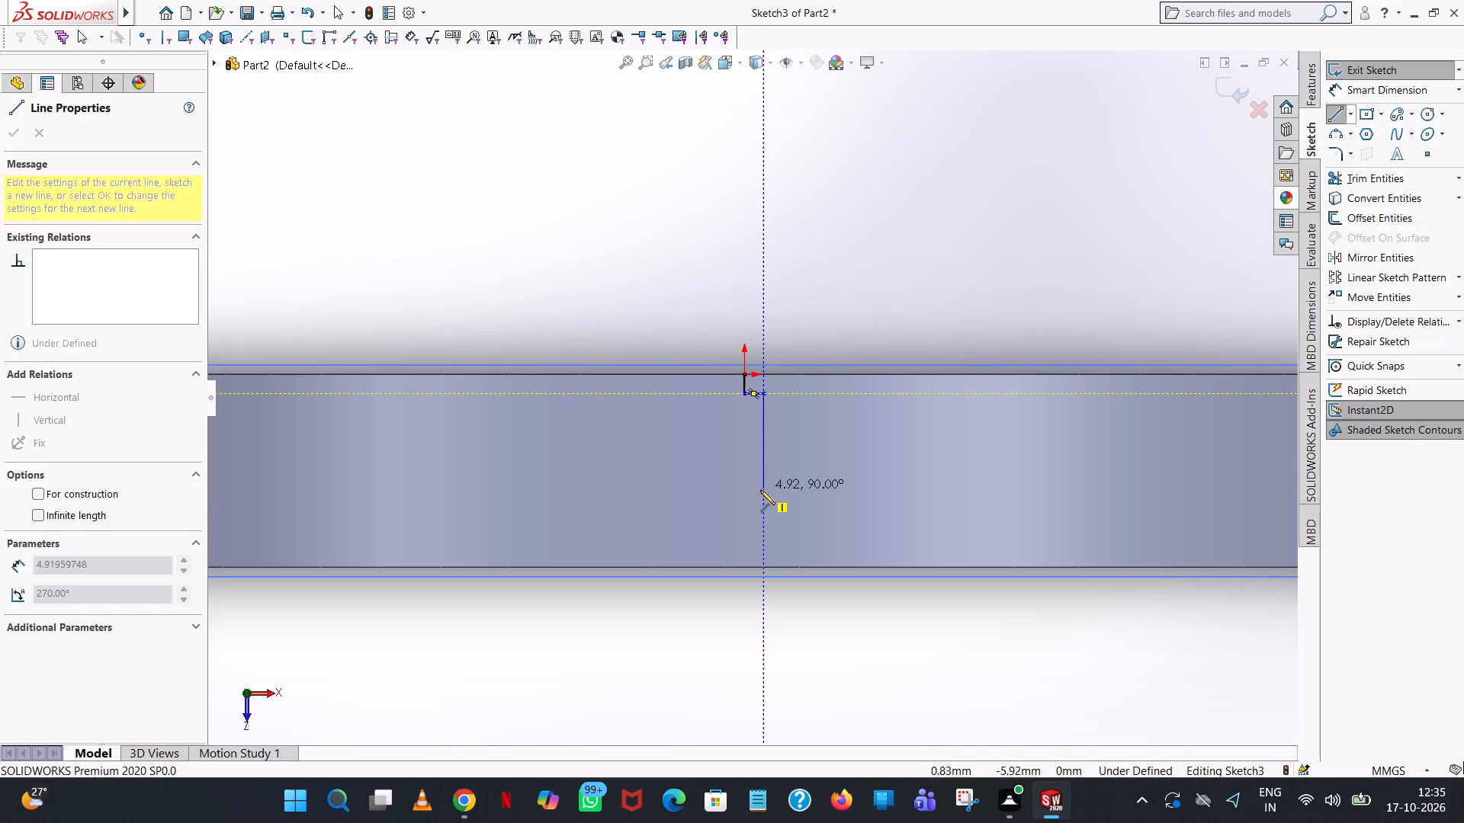
{"action": "left_click", "coordinate": [760, 508]}
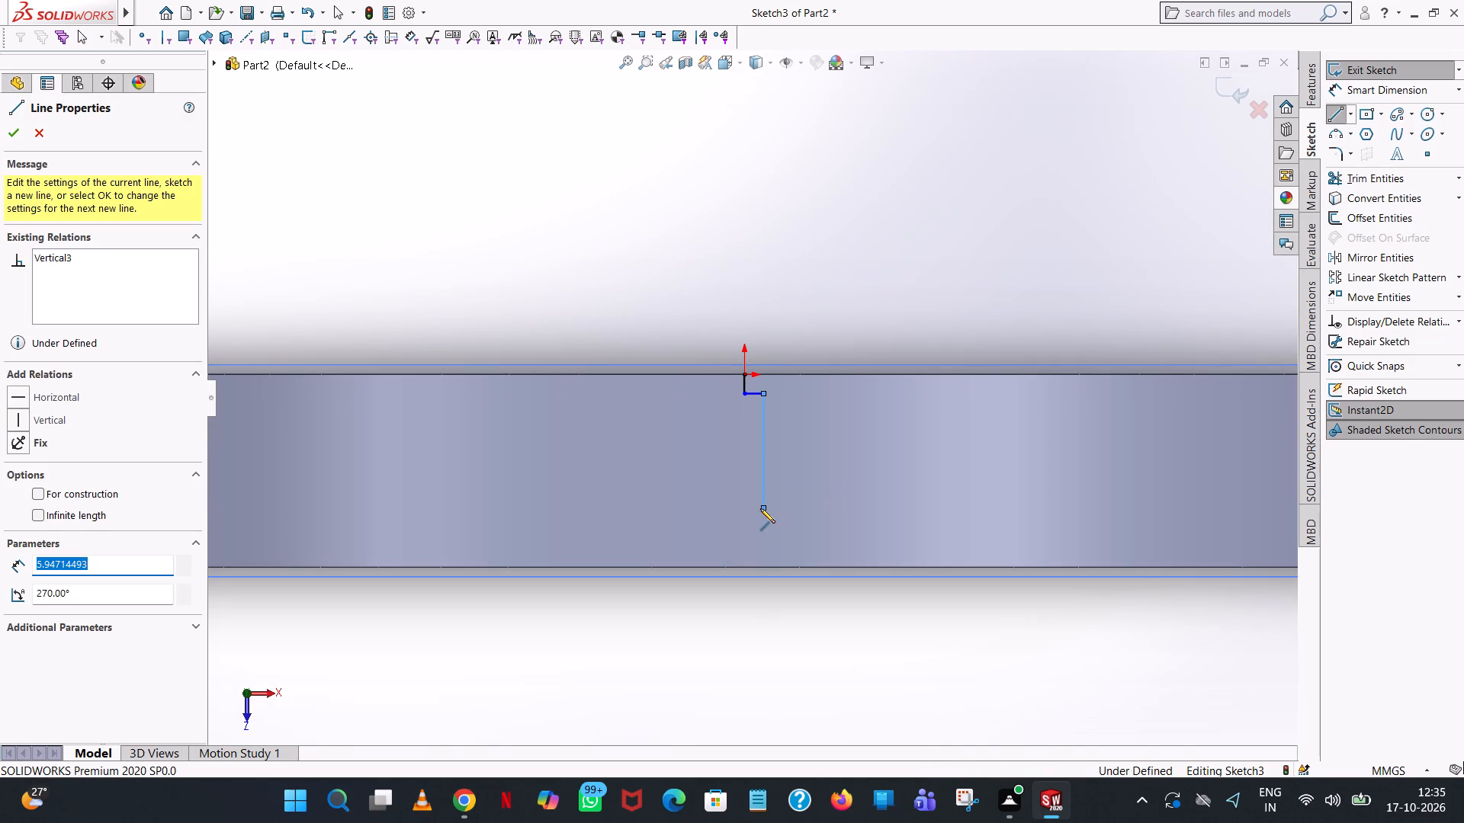
{"action": "key", "text": "8"}
{"action": "key", "text": "Return"}
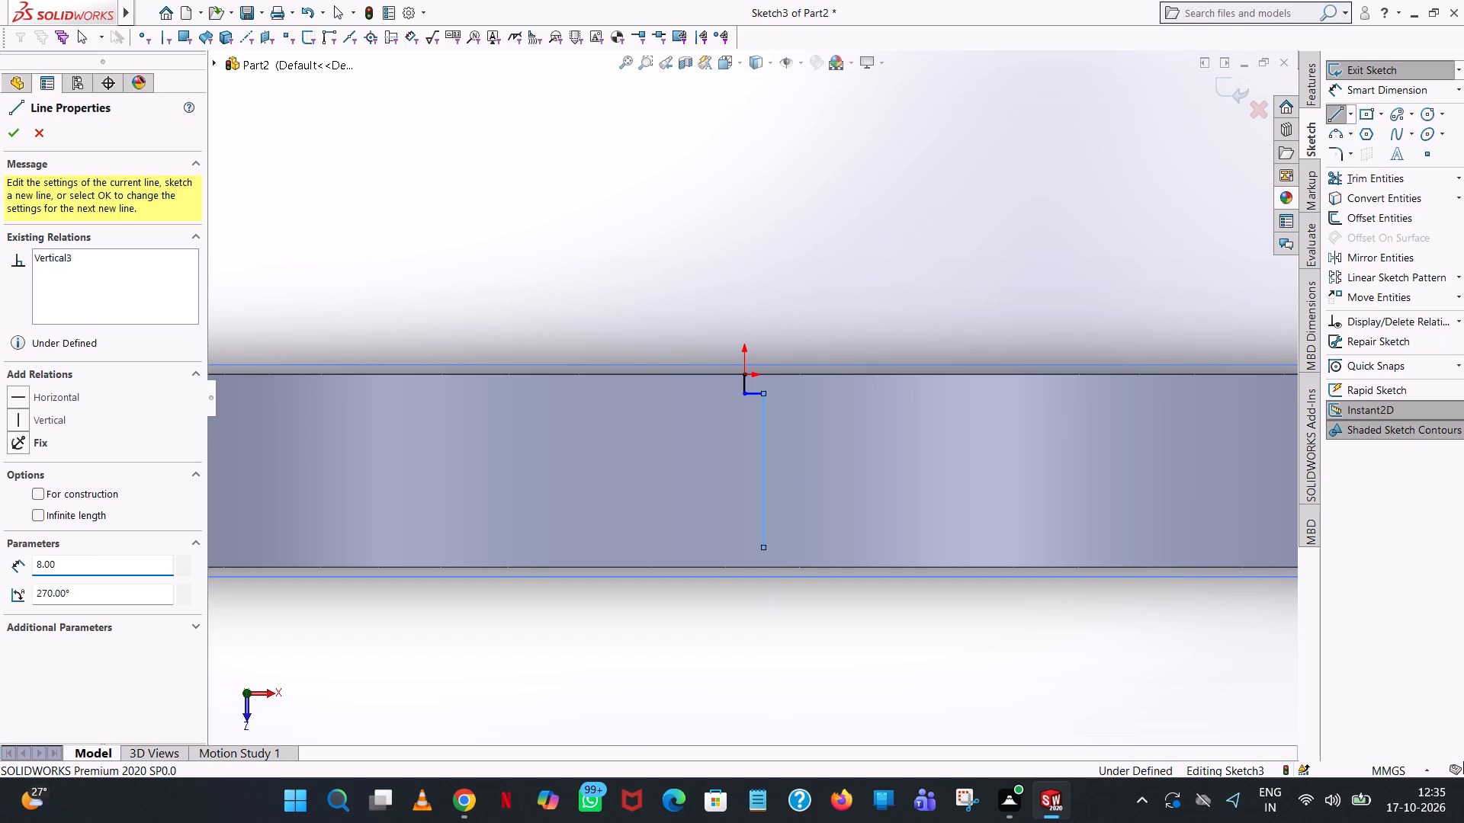
{"action": "left_click", "coordinate": [708, 549]}
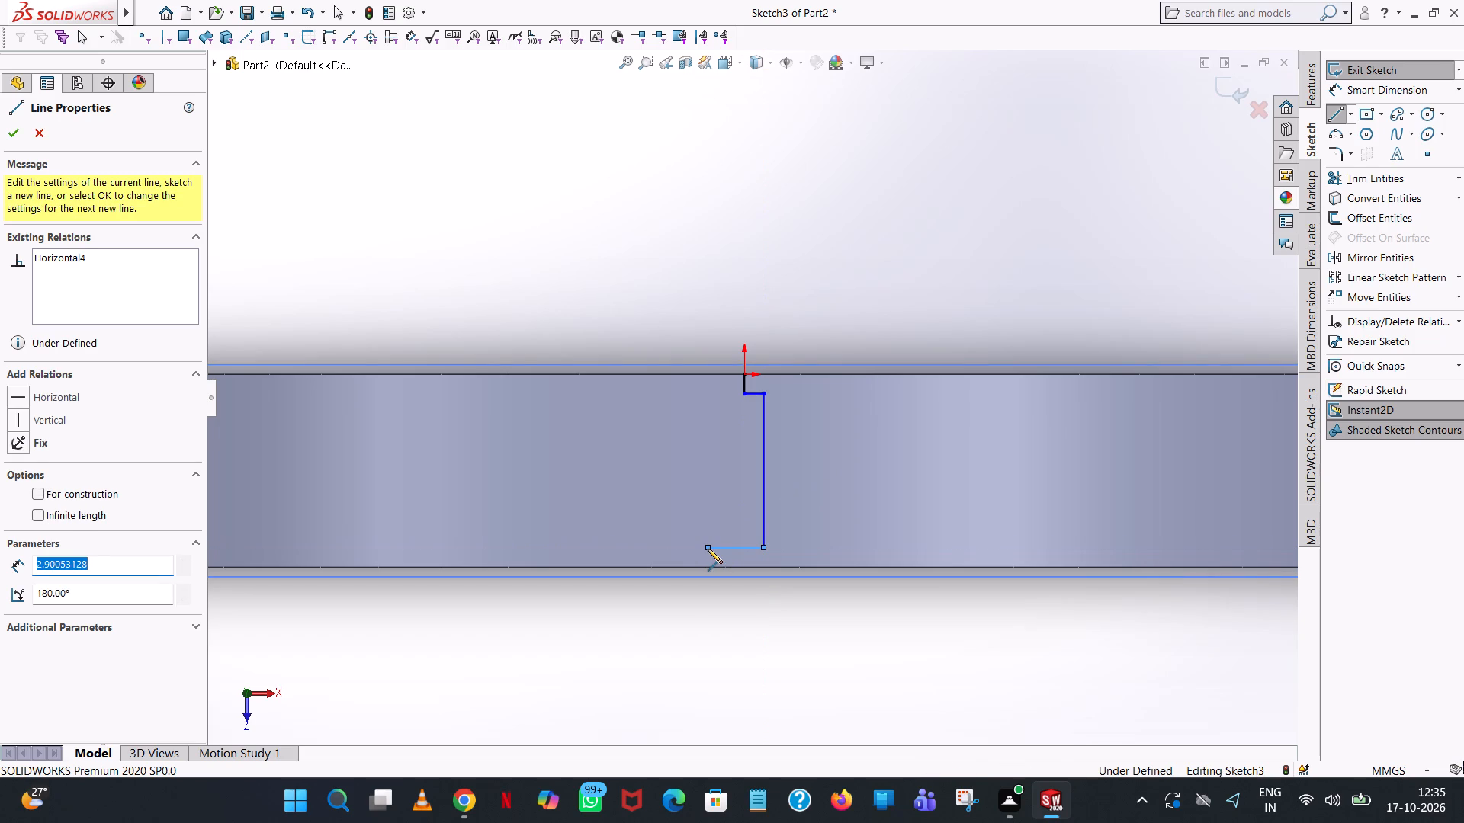
{"action": "key", "text": "2"}
{"action": "key", "text": "Return"}
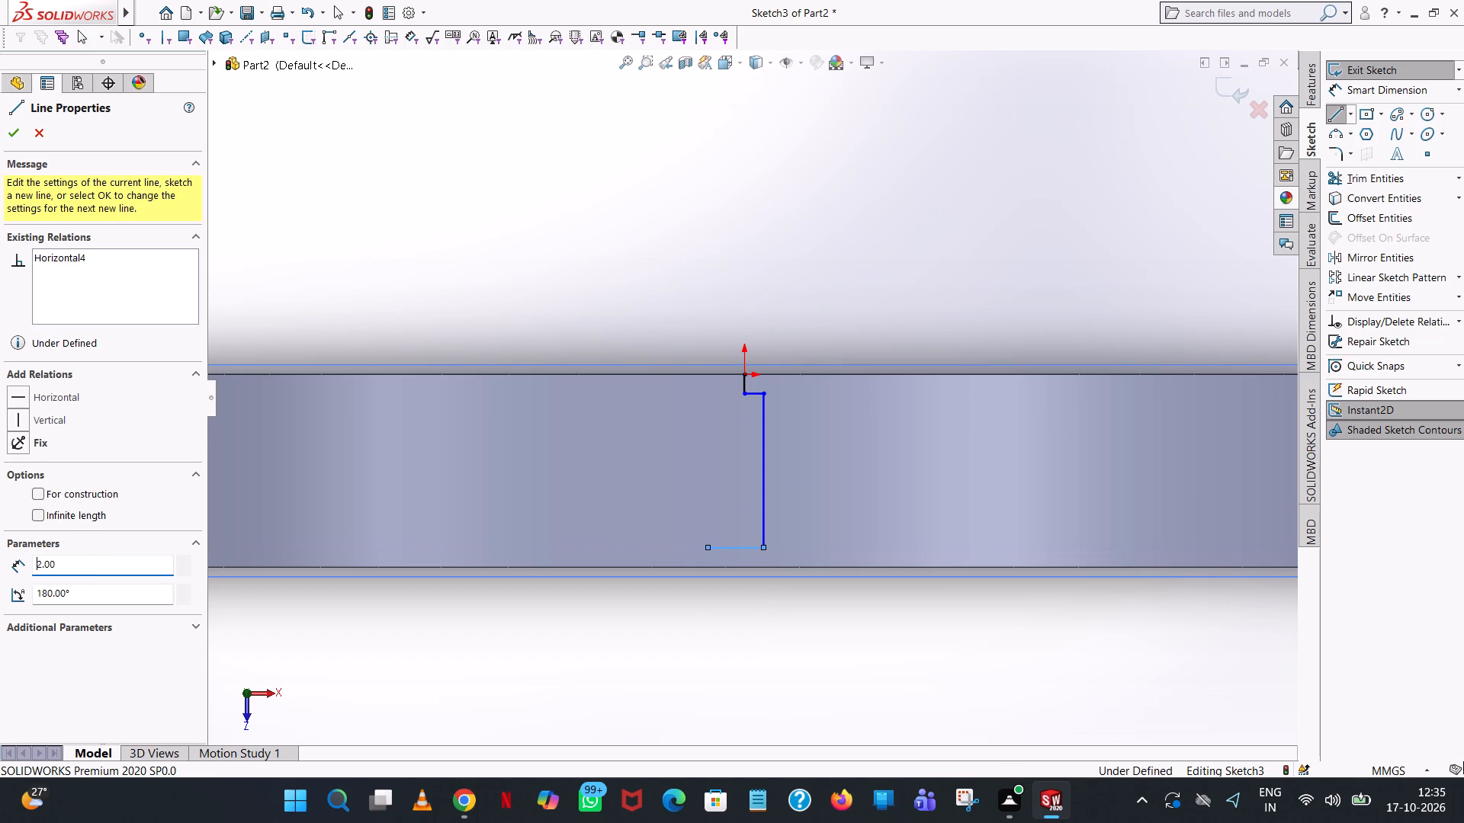
{"action": "left_click", "coordinate": [723, 393]}
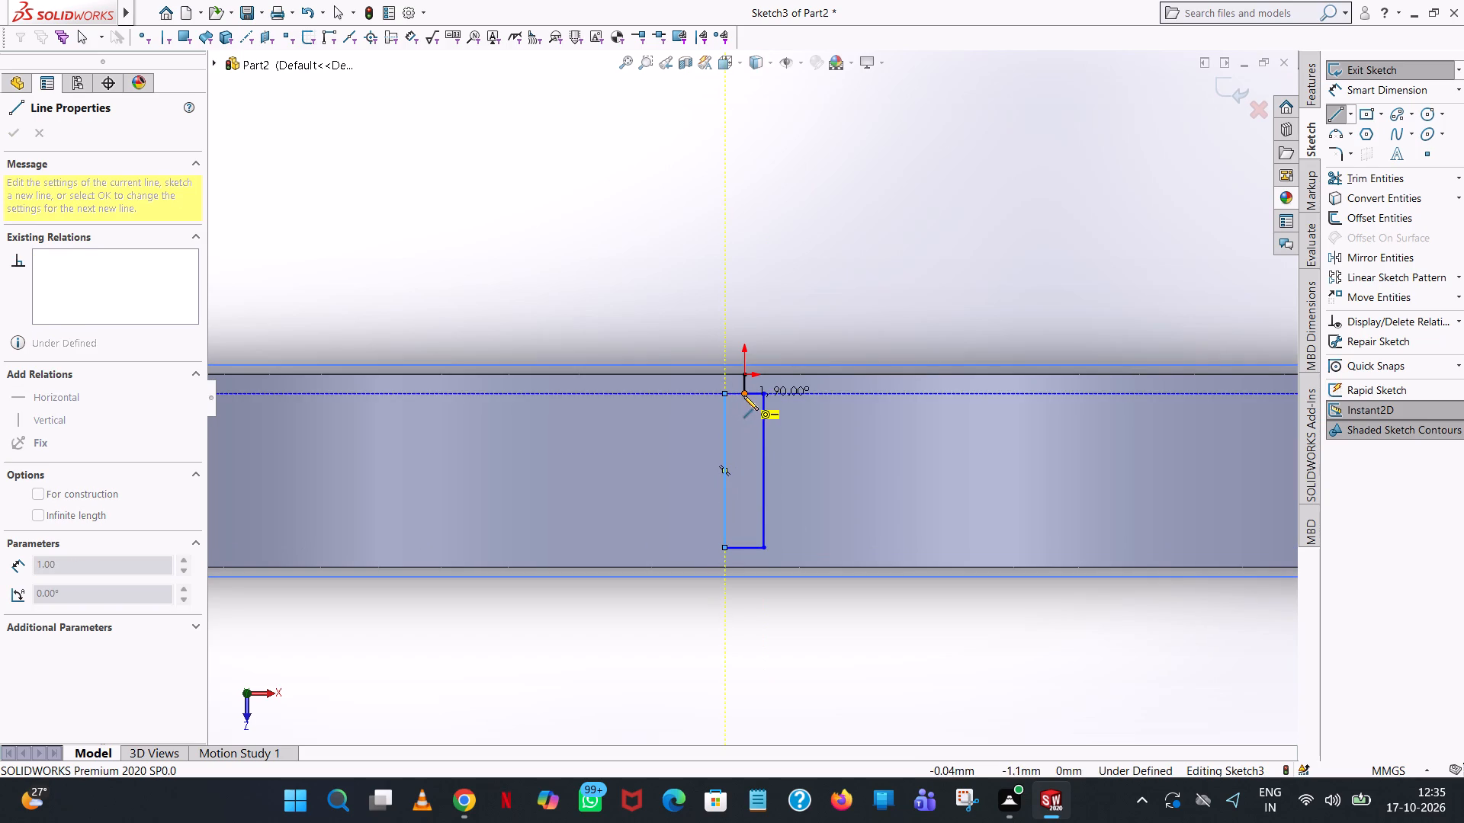
{"action": "left_click", "coordinate": [743, 395]}
{"action": "right_click", "coordinate": [743, 395]}
{"action": "left_click", "coordinate": [767, 408]}
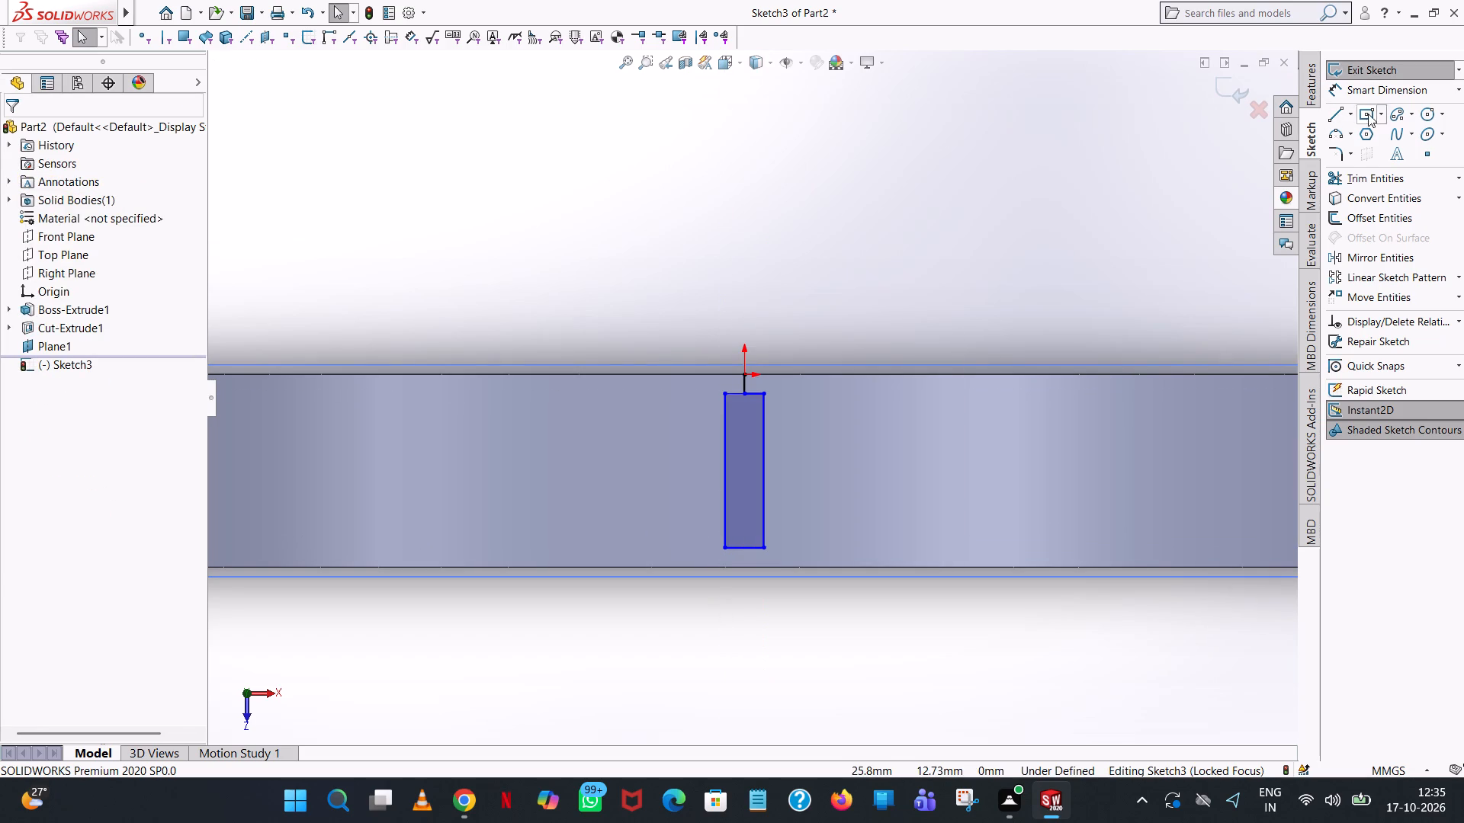
Trim away the 1 mm guide line between the origin and the rectangle.
{"action": "left_click", "coordinate": [1362, 174]}
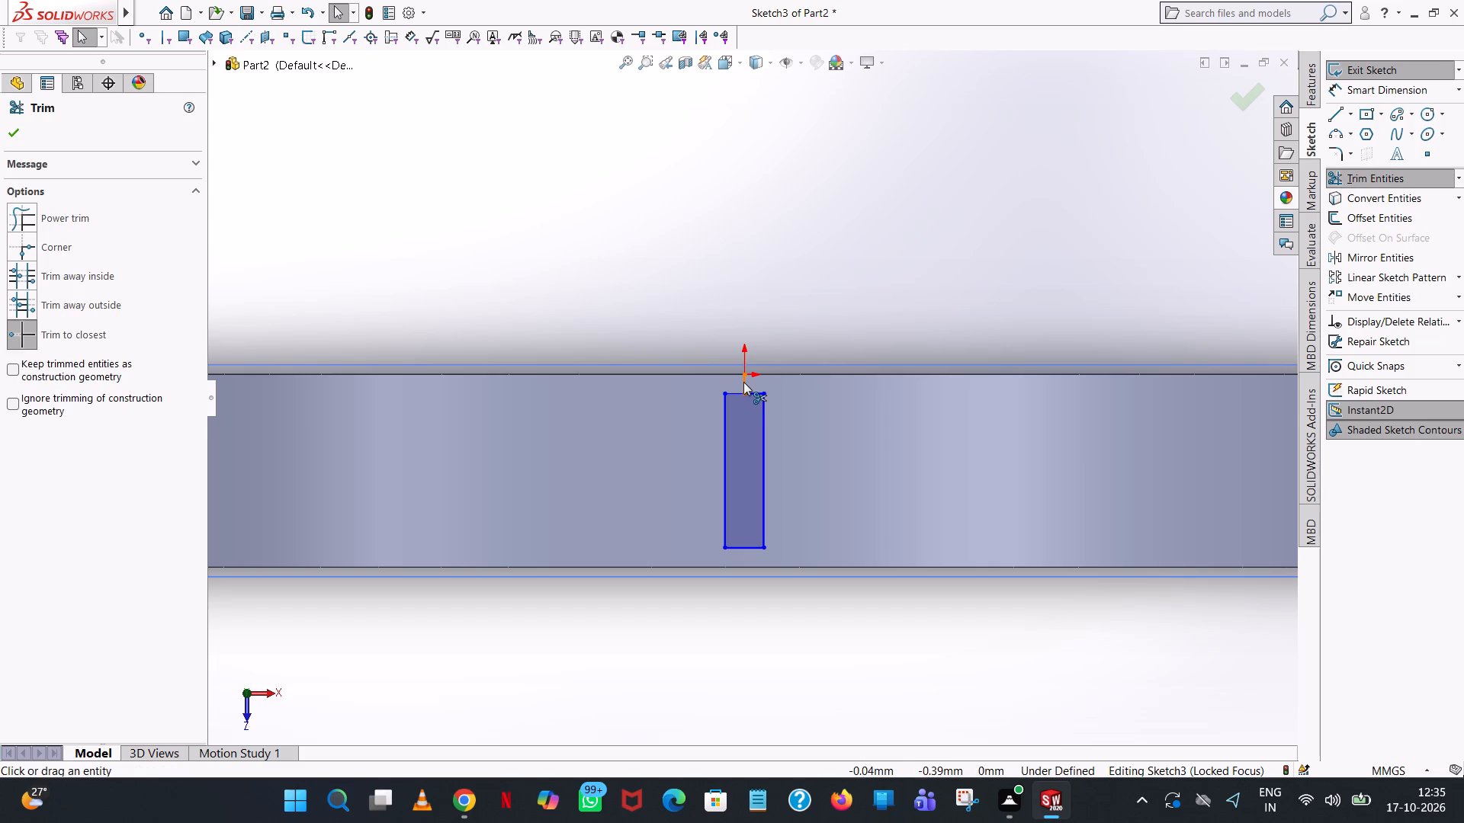
{"action": "left_click", "coordinate": [743, 382]}
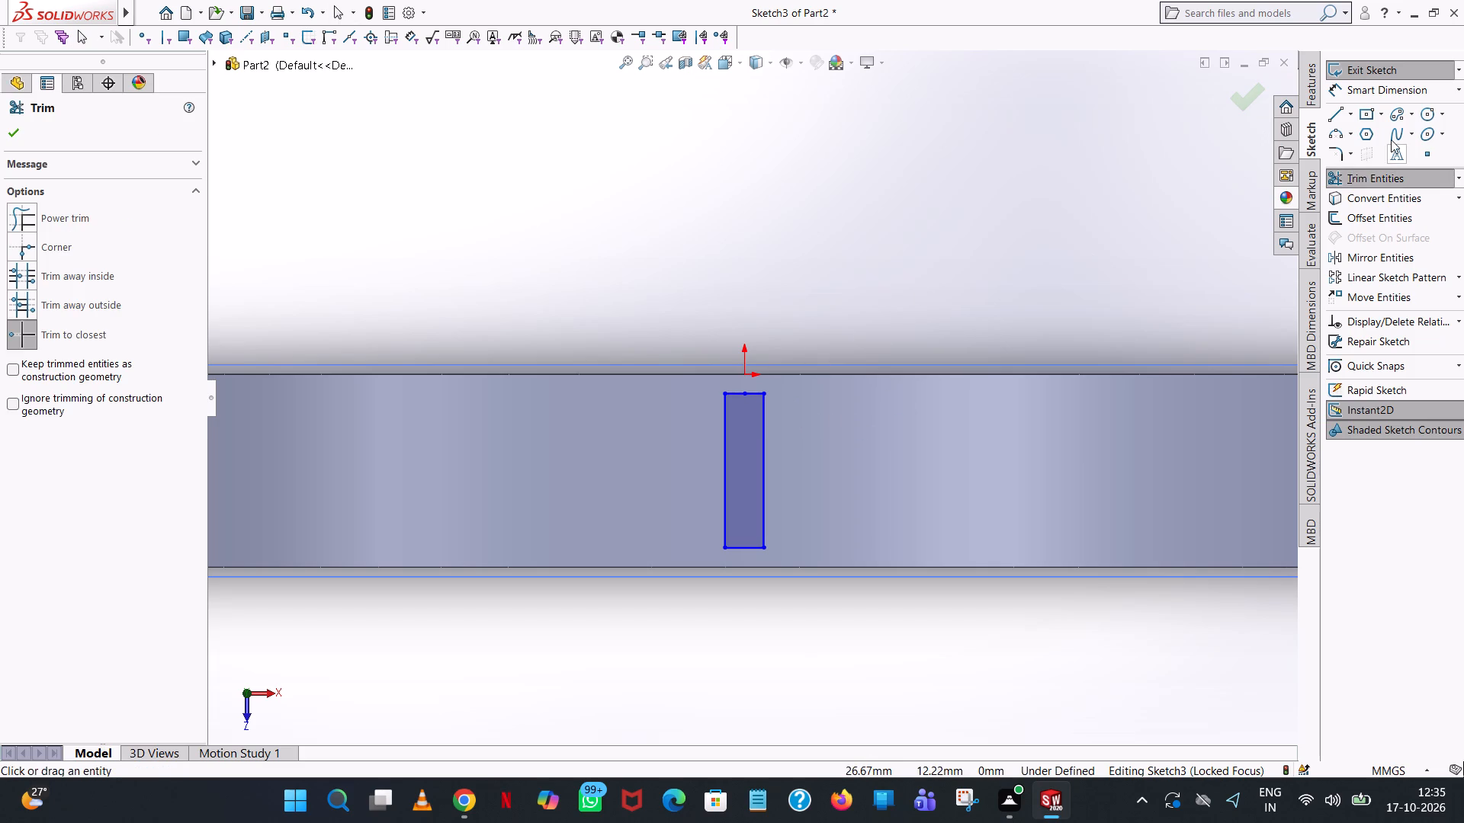
Dimension the rectangle's long side as 8 mm and its short side as 2 mm.
{"action": "left_click", "coordinate": [1405, 94]}
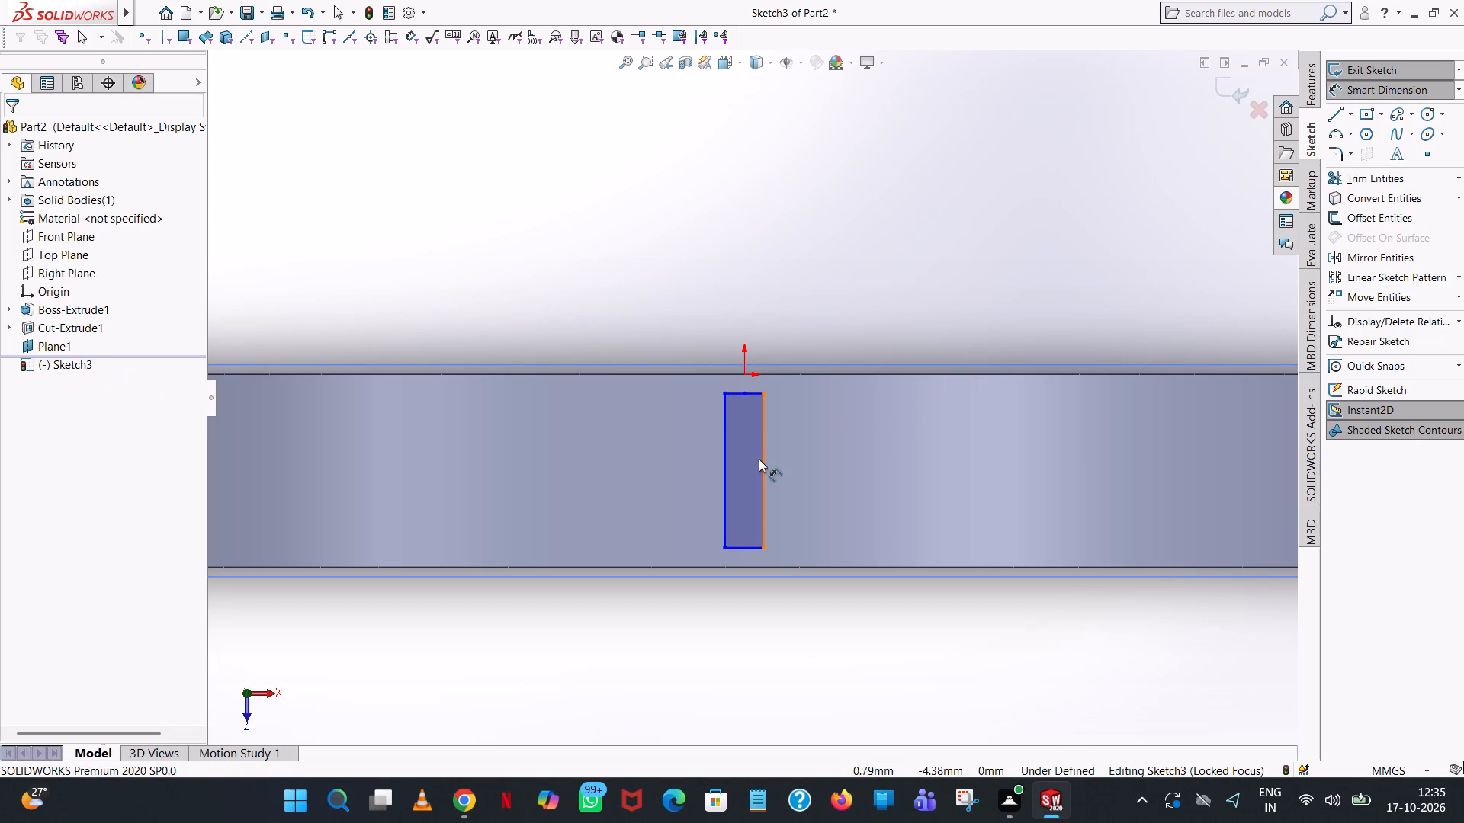
{"action": "left_click", "coordinate": [763, 460]}
{"action": "left_click", "coordinate": [840, 444]}
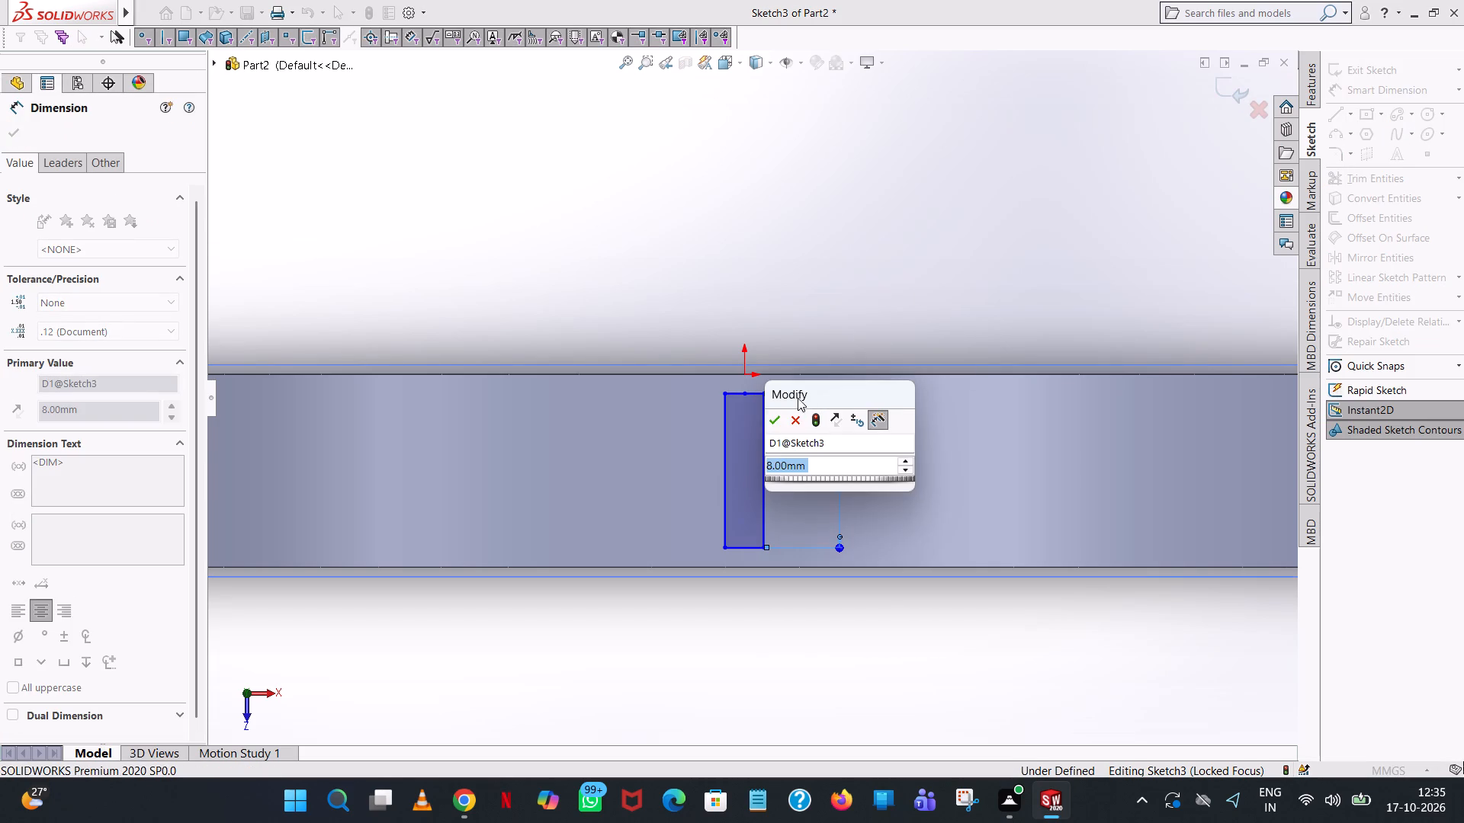
{"action": "left_click", "coordinate": [772, 418]}
{"action": "left_click", "coordinate": [968, 236]}
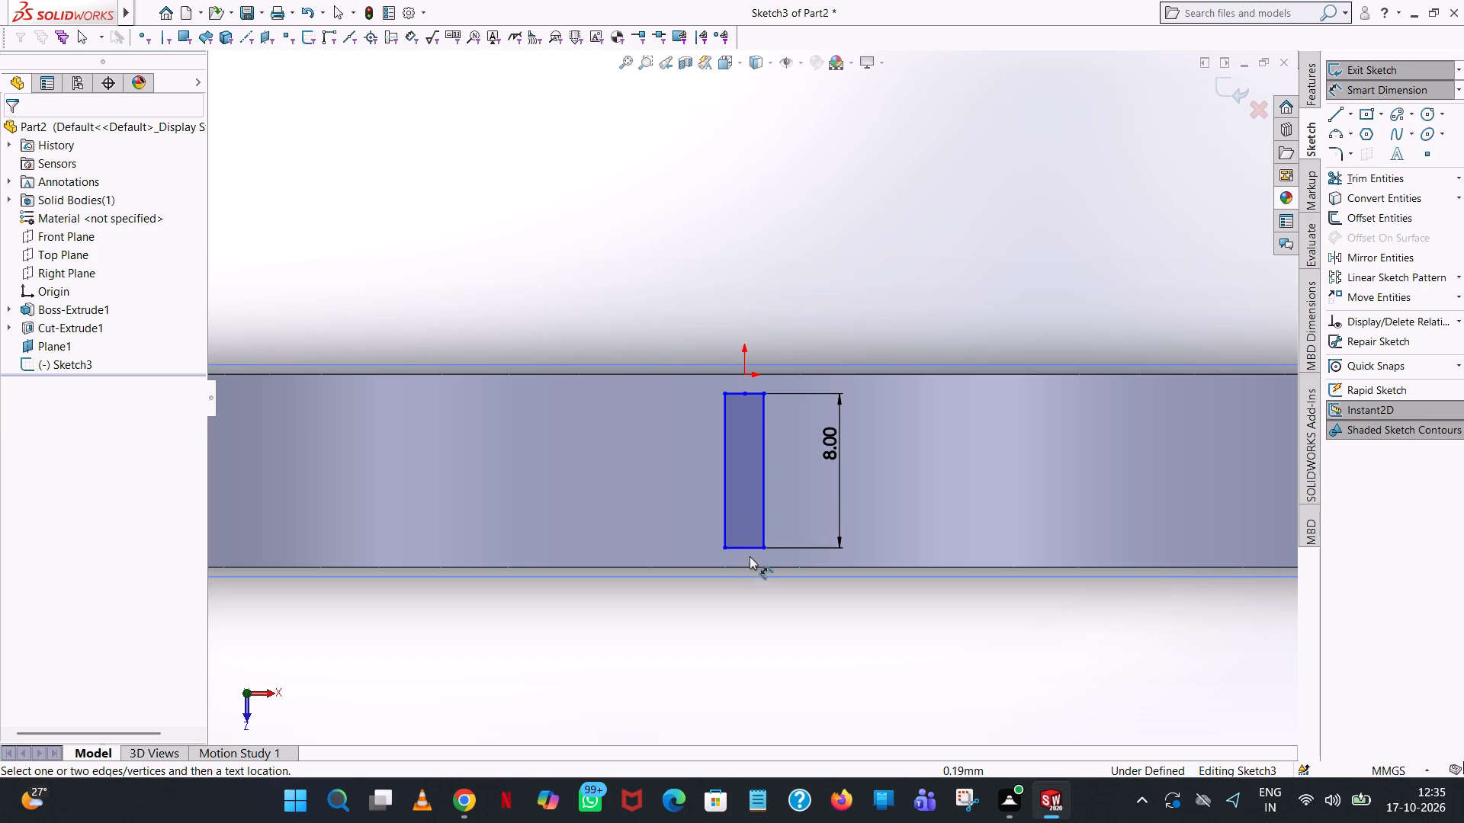
{"action": "left_click", "coordinate": [753, 549]}
{"action": "left_click", "coordinate": [754, 627]}
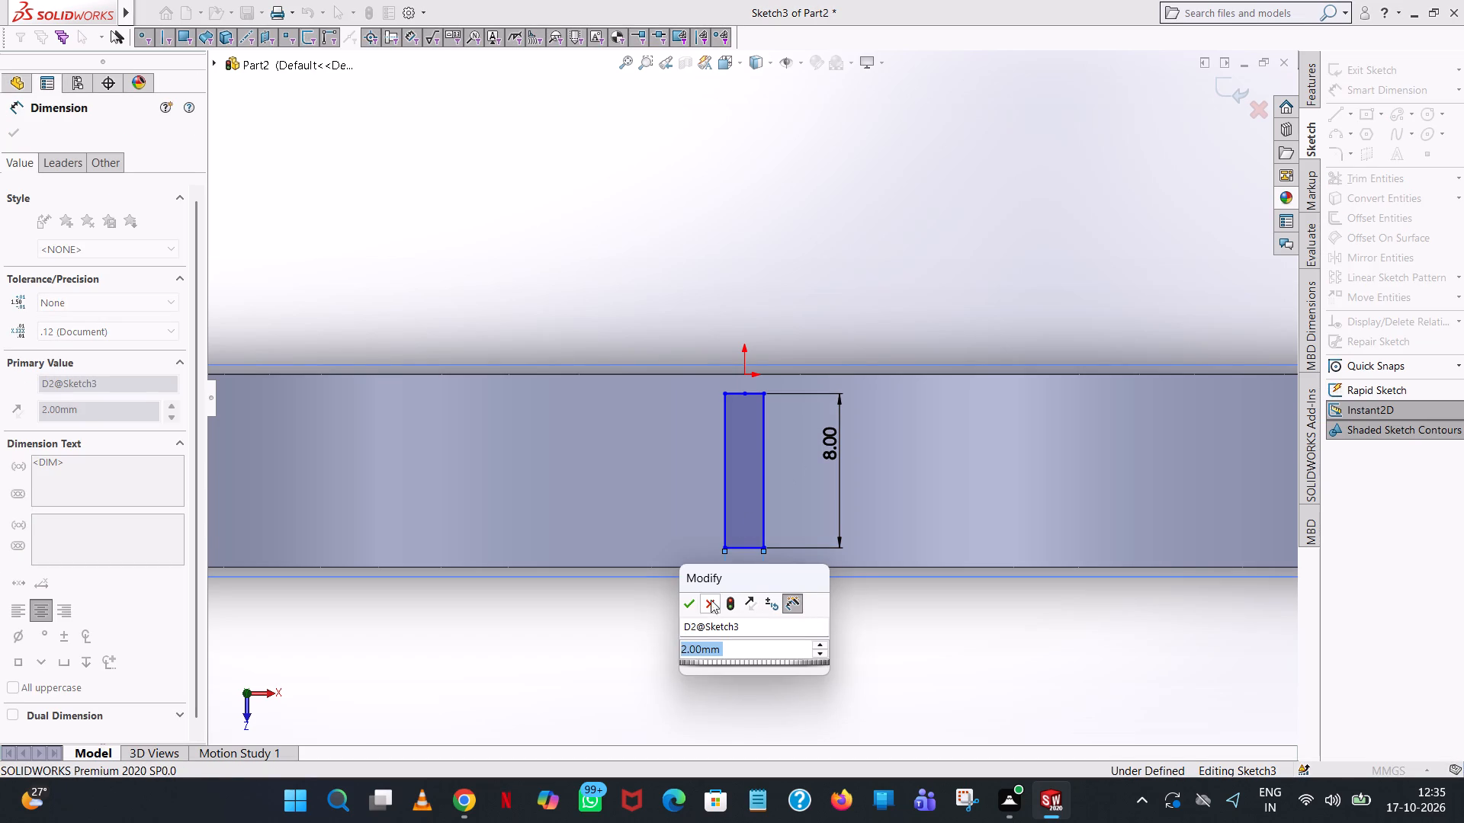
{"action": "left_click", "coordinate": [692, 604]}
{"action": "left_click", "coordinate": [1074, 156]}
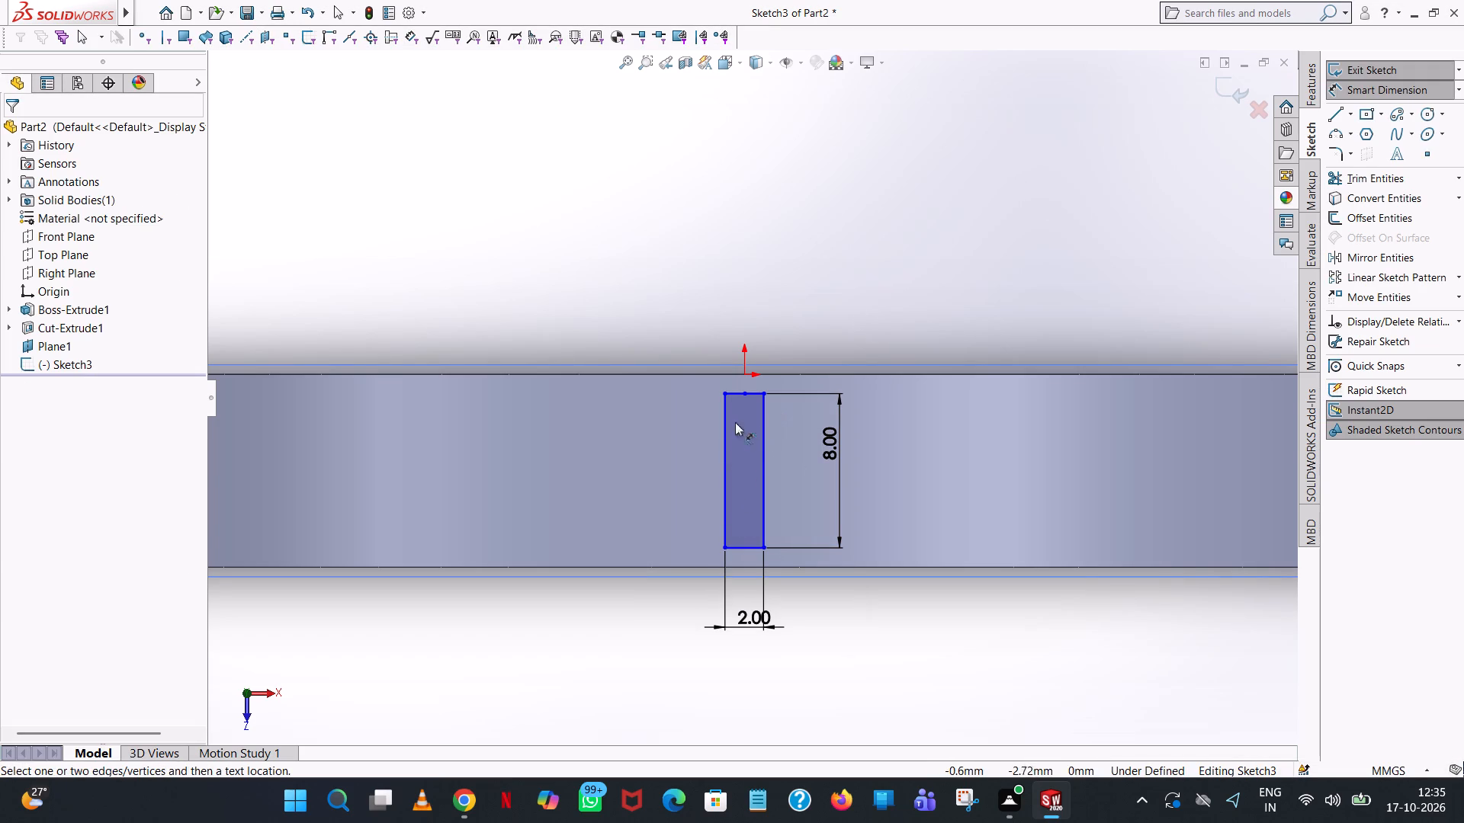
Dimension 1 mm from the rectangle's -X long side to the midpoint nearest the origin, and 9 mm from its far short side to the origin.
{"action": "left_click", "coordinate": [724, 415]}
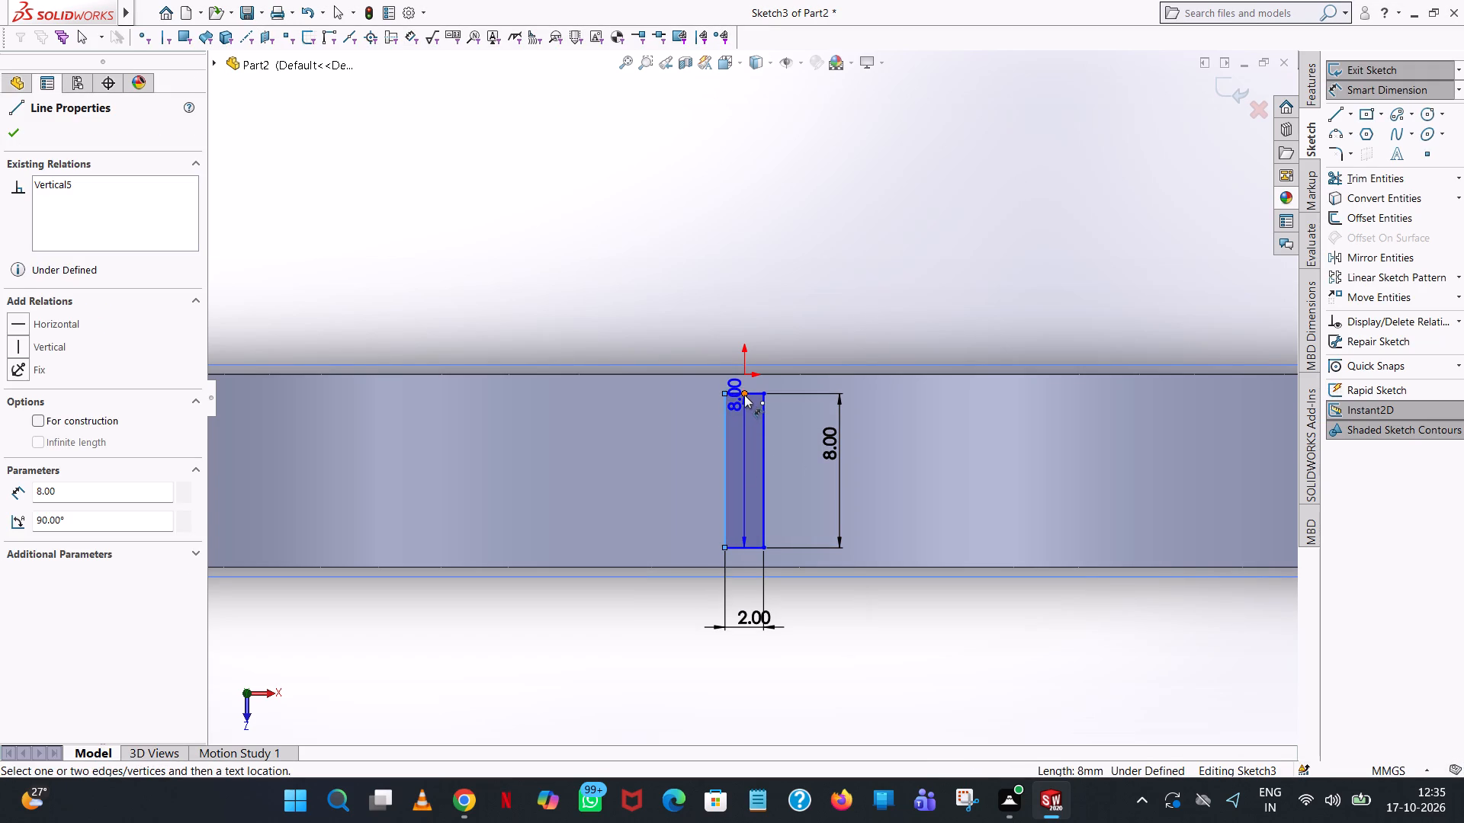
{"action": "left_click", "coordinate": [744, 395]}
{"action": "left_click", "coordinate": [772, 267]}
{"action": "left_click", "coordinate": [707, 246]}
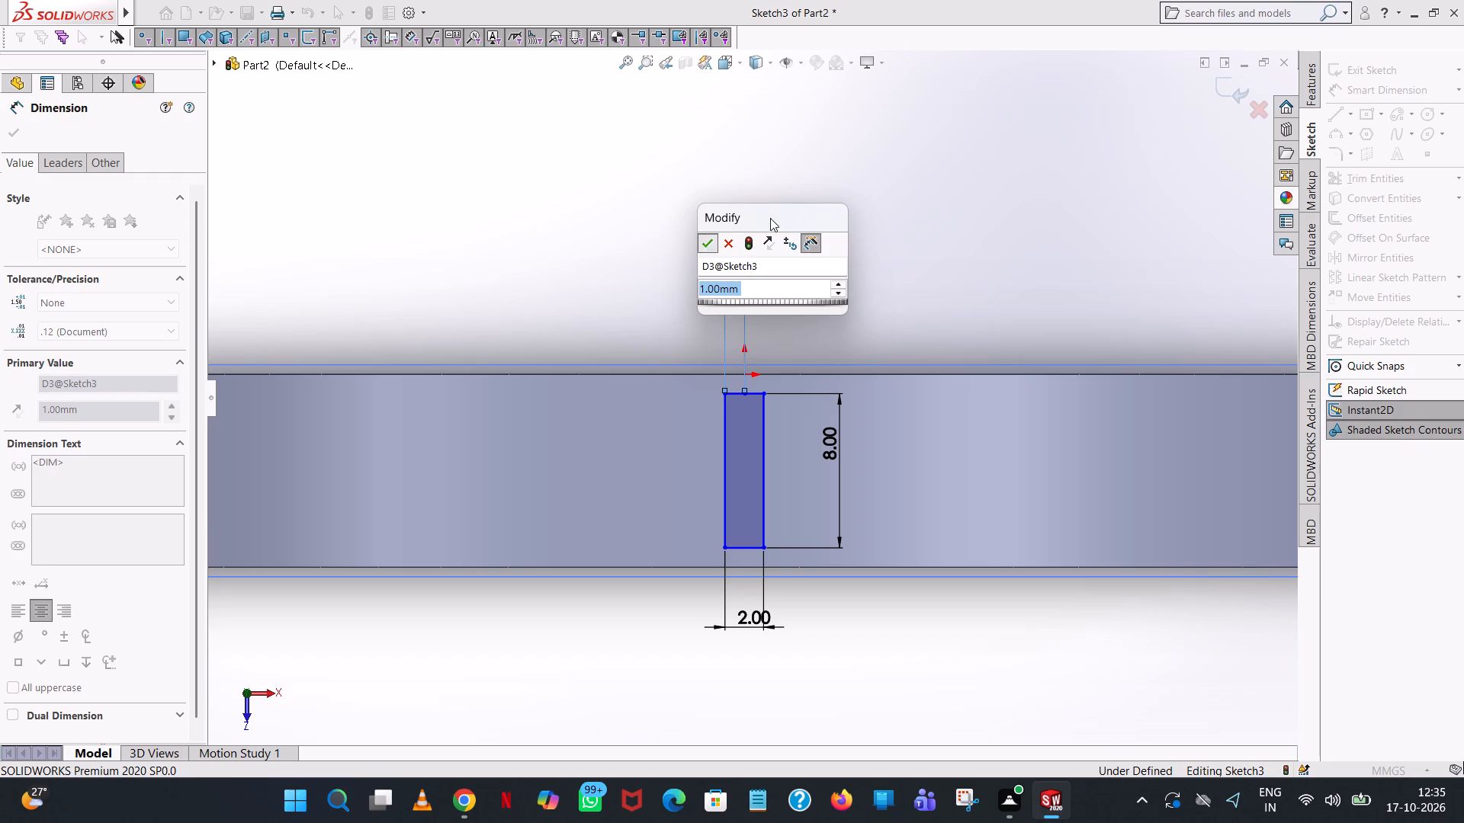
{"action": "left_click", "coordinate": [926, 178]}
{"action": "left_click", "coordinate": [744, 550]}
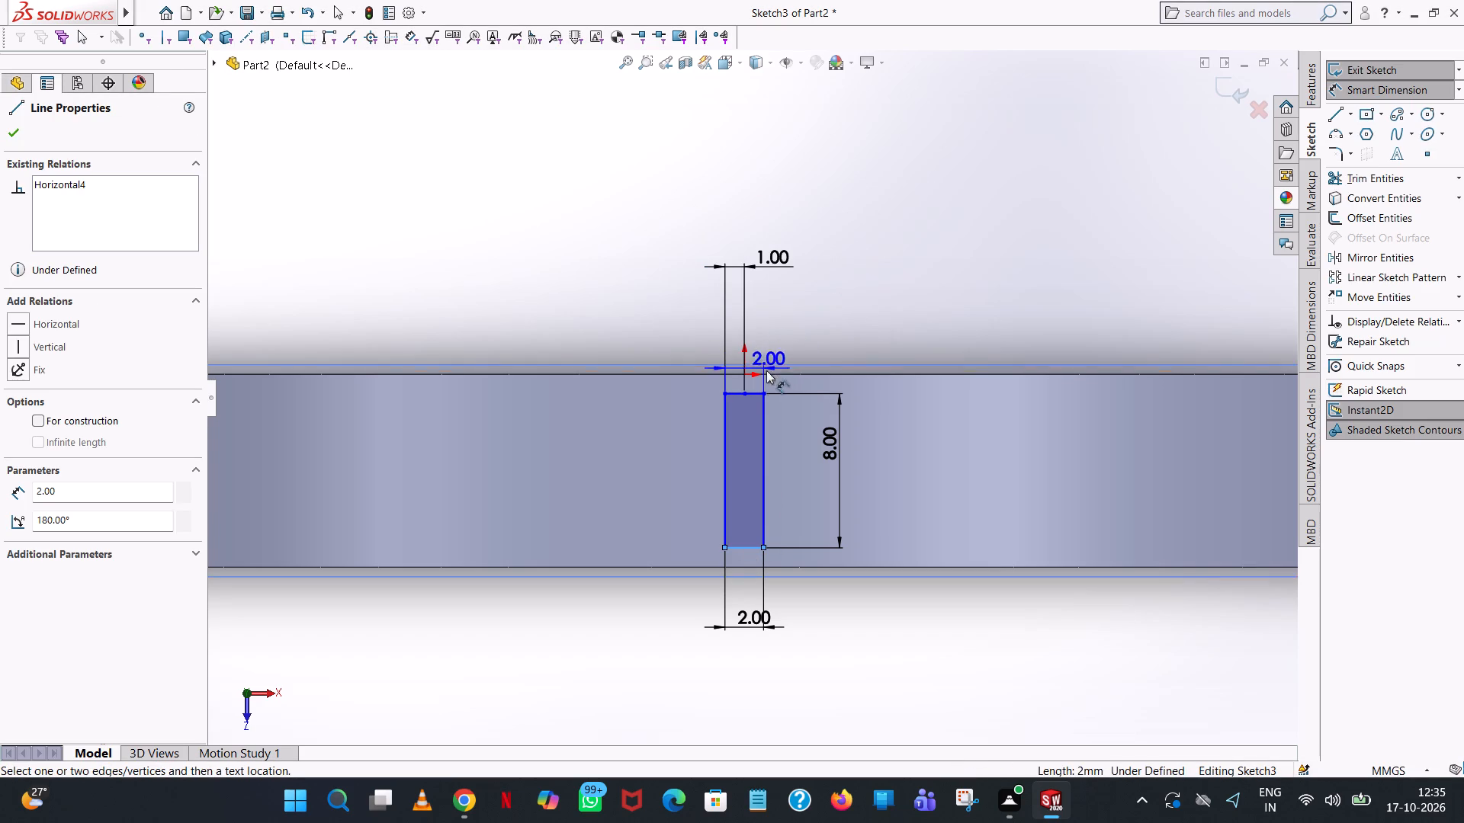
{"action": "left_click", "coordinate": [743, 373]}
{"action": "left_click", "coordinate": [632, 327]}
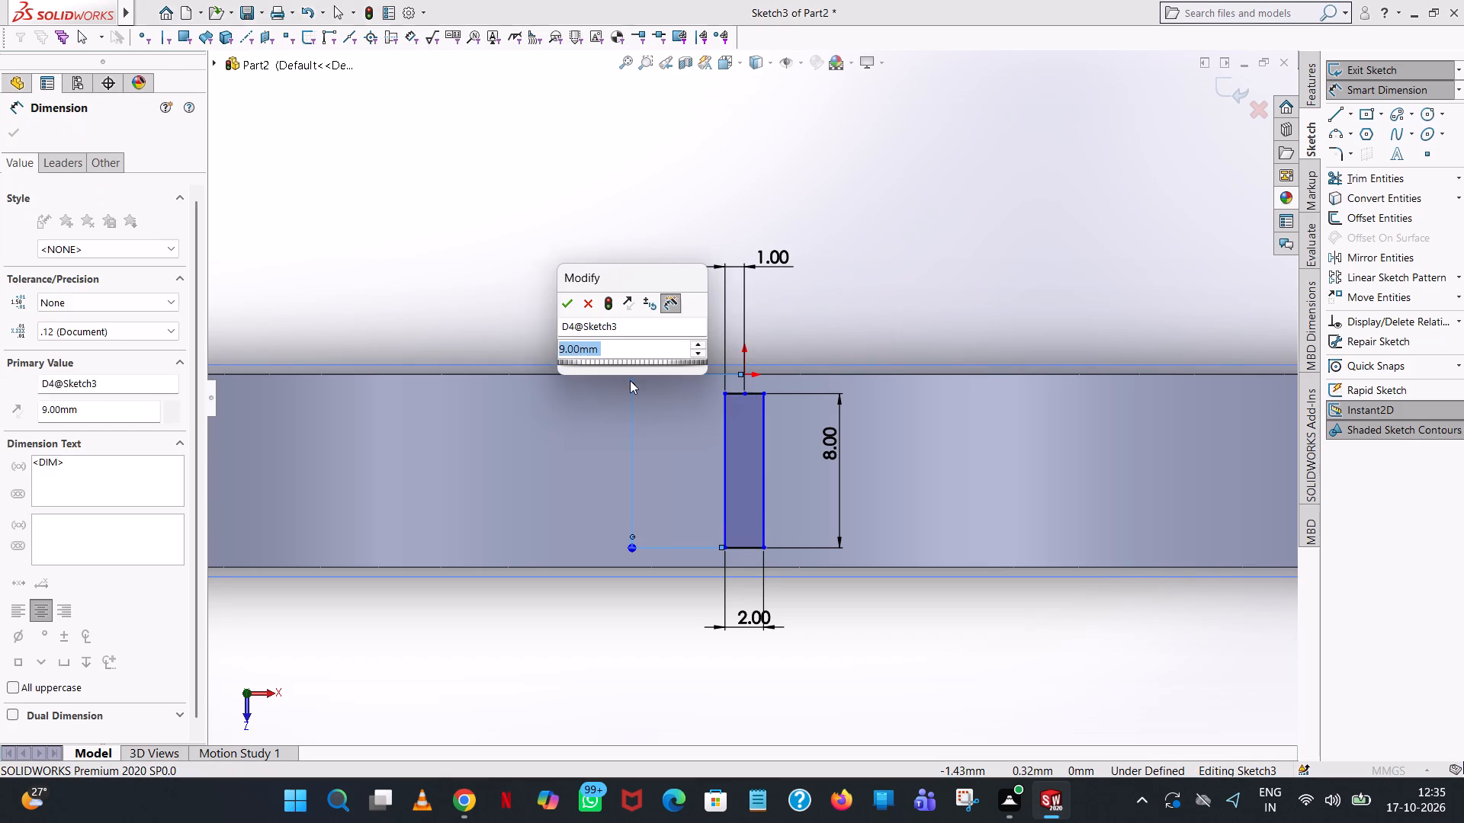
{"action": "left_click", "coordinate": [564, 296]}
{"action": "left_click", "coordinate": [648, 250]}
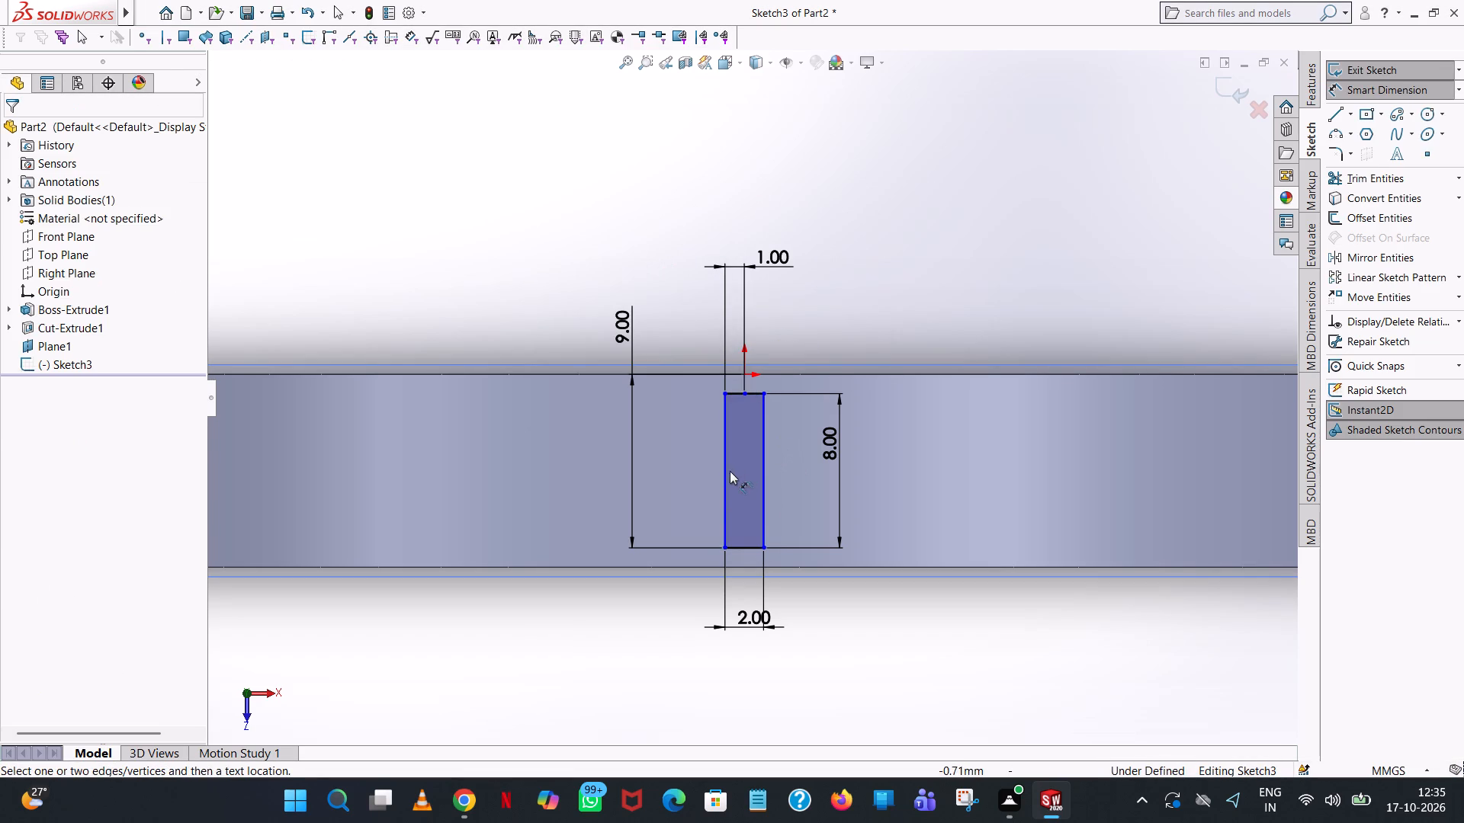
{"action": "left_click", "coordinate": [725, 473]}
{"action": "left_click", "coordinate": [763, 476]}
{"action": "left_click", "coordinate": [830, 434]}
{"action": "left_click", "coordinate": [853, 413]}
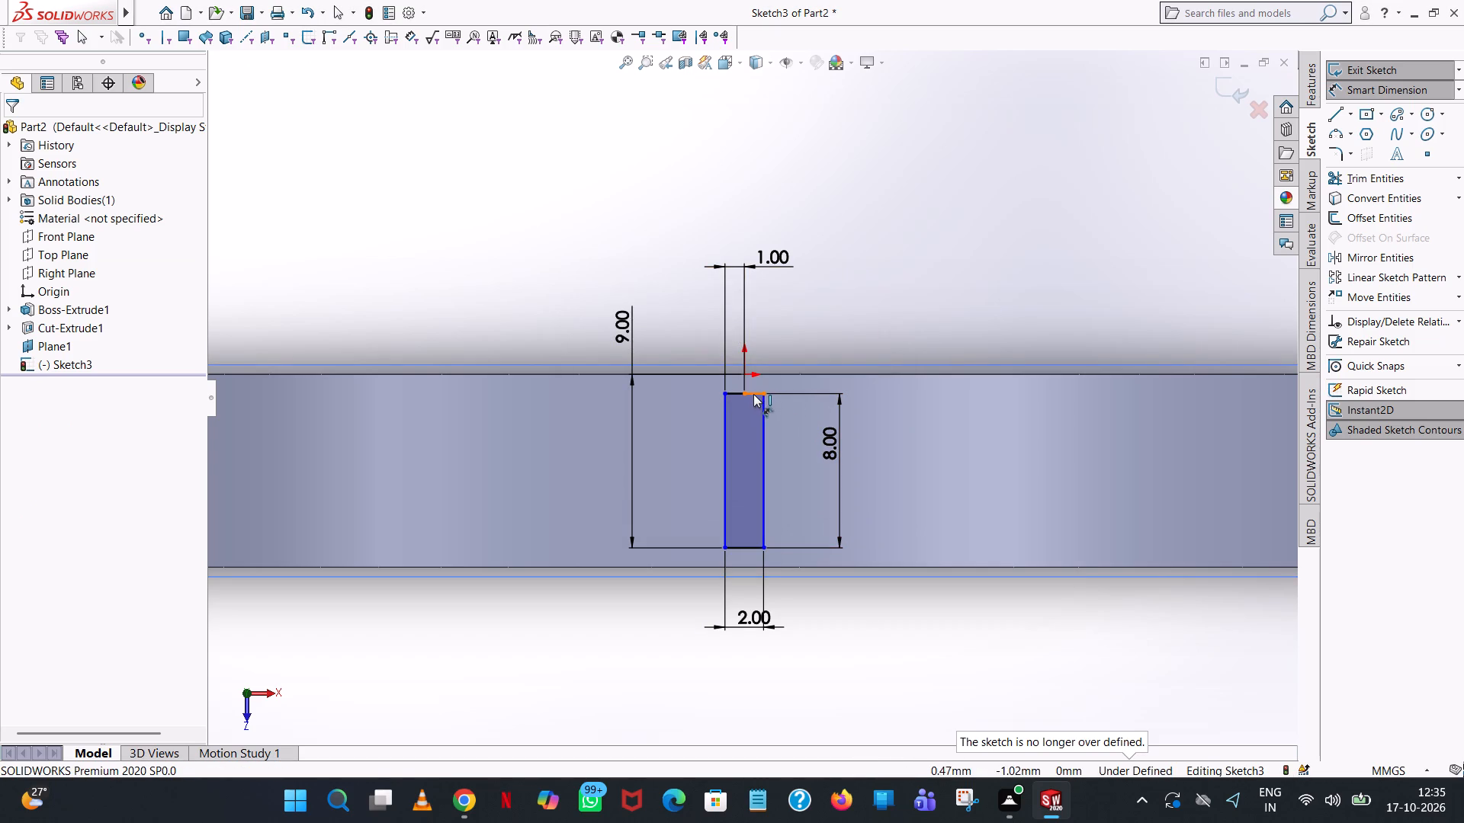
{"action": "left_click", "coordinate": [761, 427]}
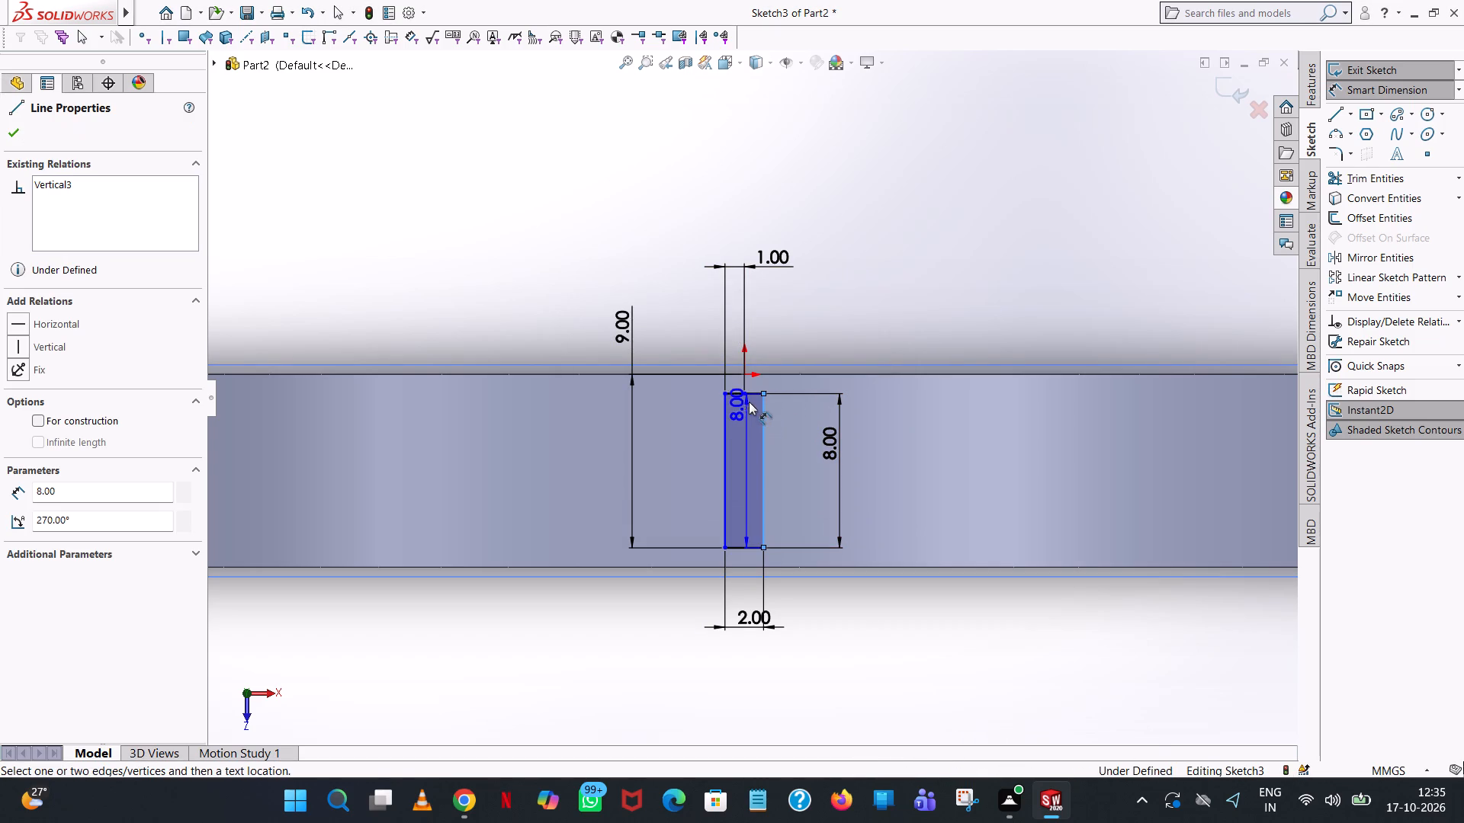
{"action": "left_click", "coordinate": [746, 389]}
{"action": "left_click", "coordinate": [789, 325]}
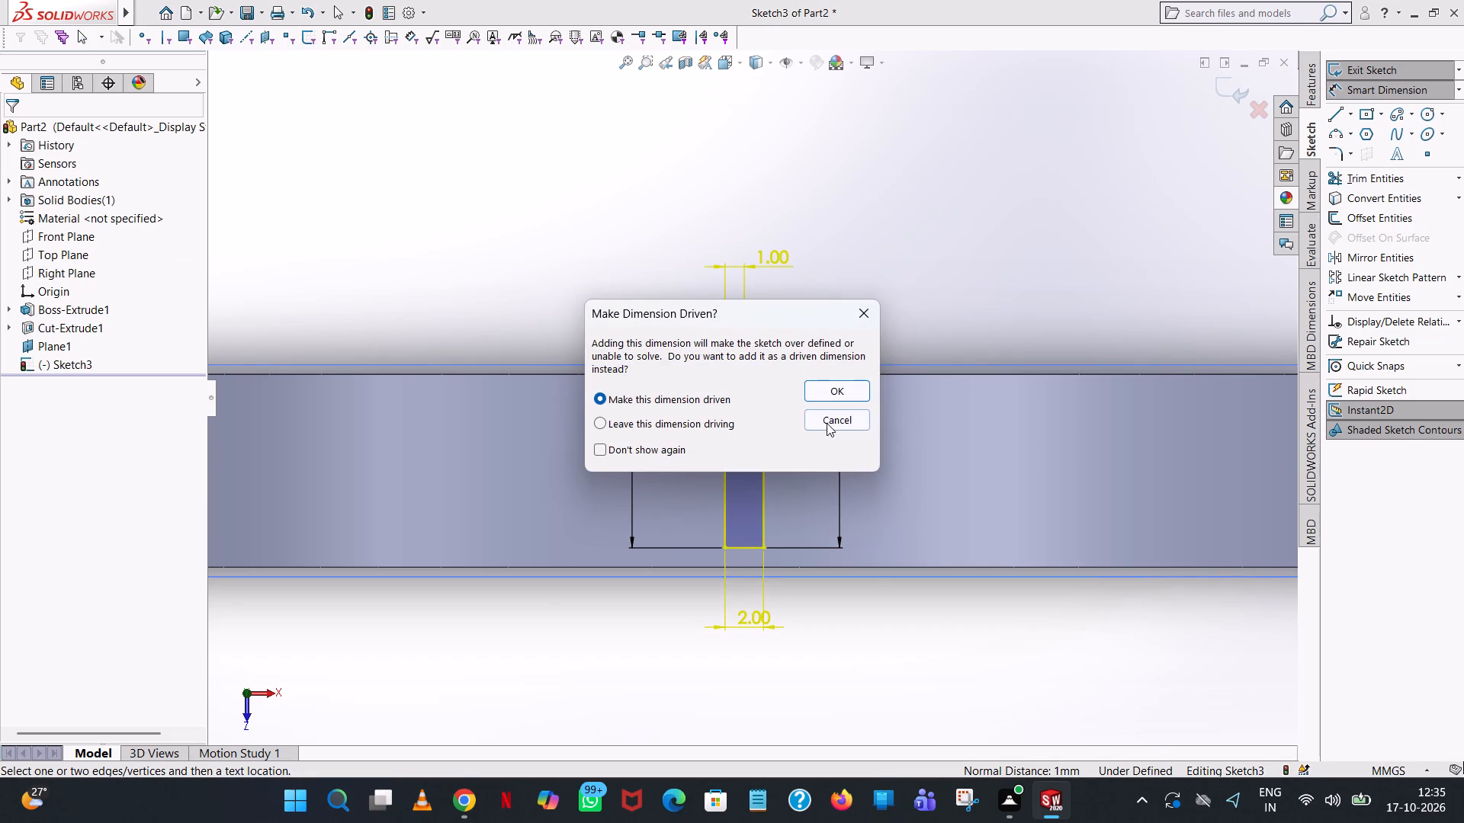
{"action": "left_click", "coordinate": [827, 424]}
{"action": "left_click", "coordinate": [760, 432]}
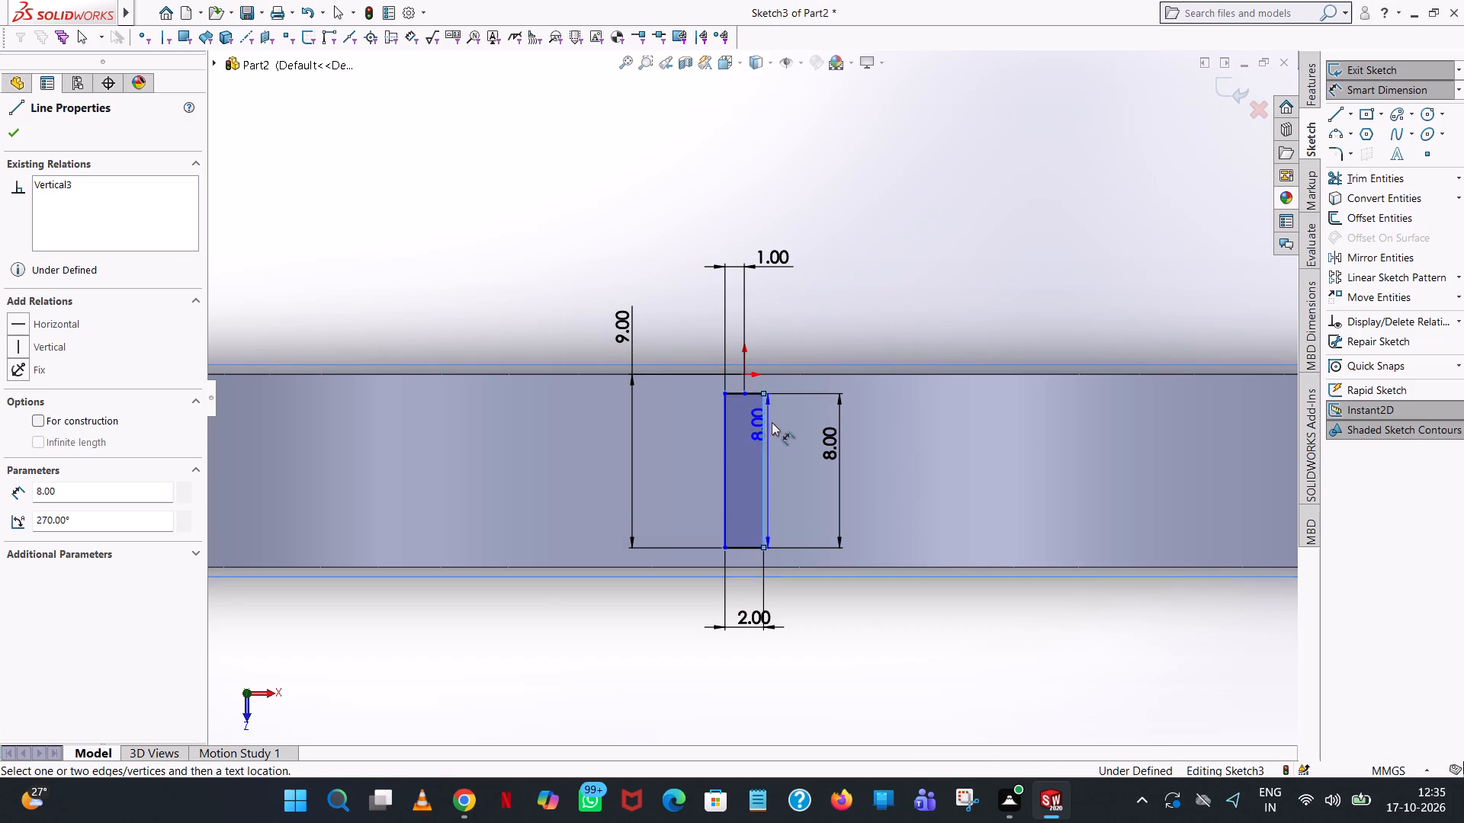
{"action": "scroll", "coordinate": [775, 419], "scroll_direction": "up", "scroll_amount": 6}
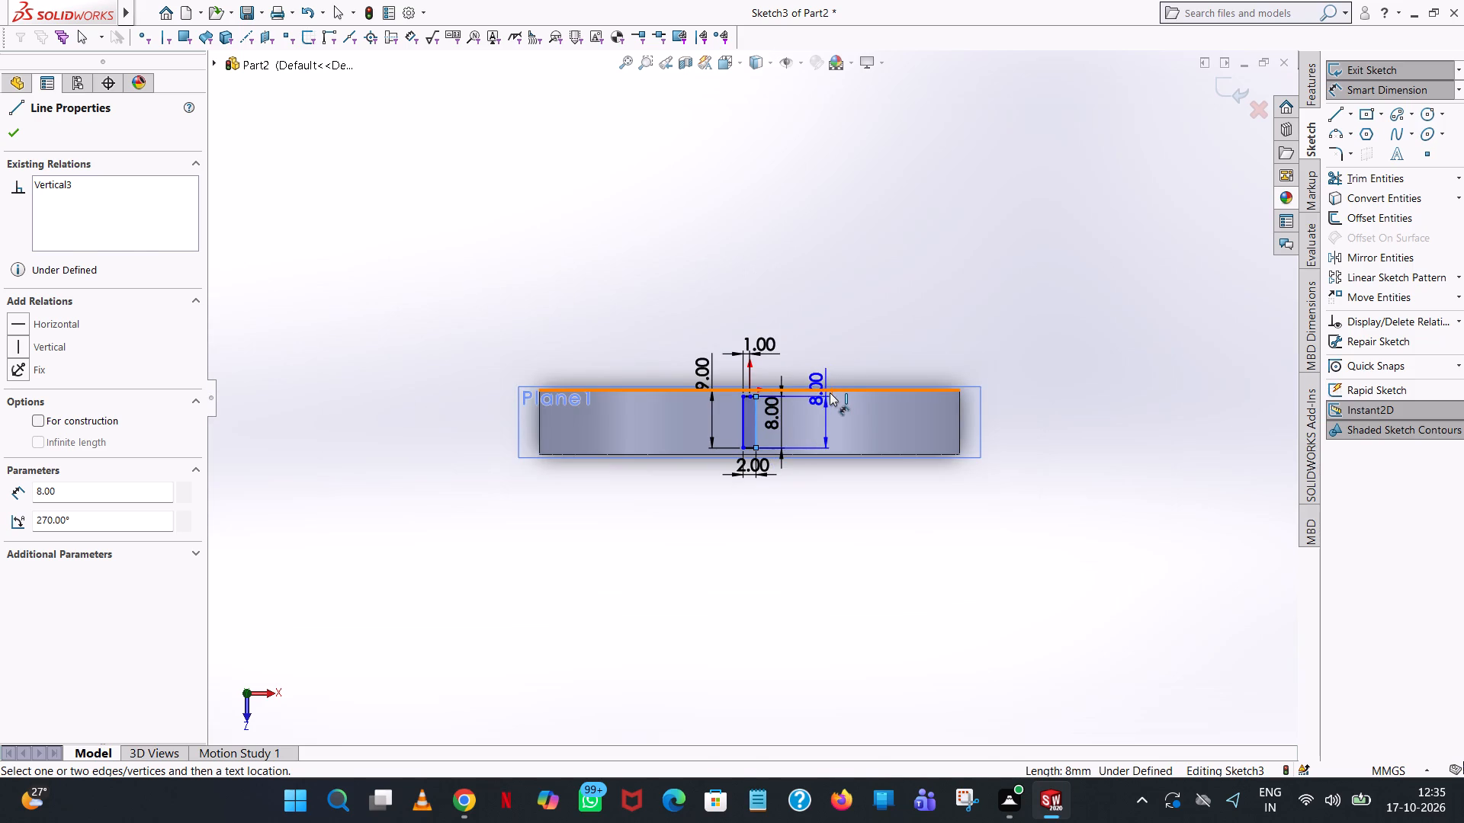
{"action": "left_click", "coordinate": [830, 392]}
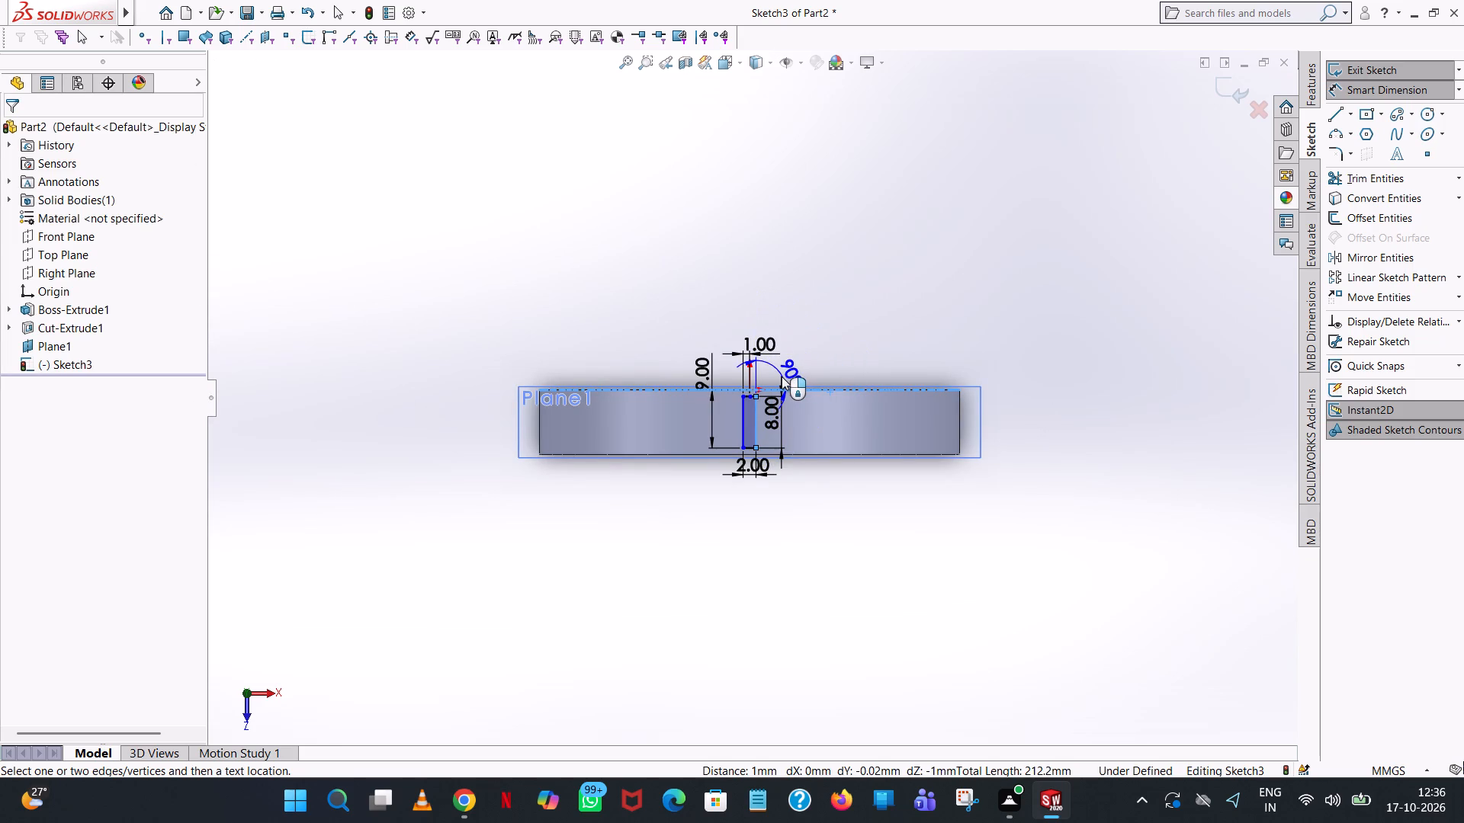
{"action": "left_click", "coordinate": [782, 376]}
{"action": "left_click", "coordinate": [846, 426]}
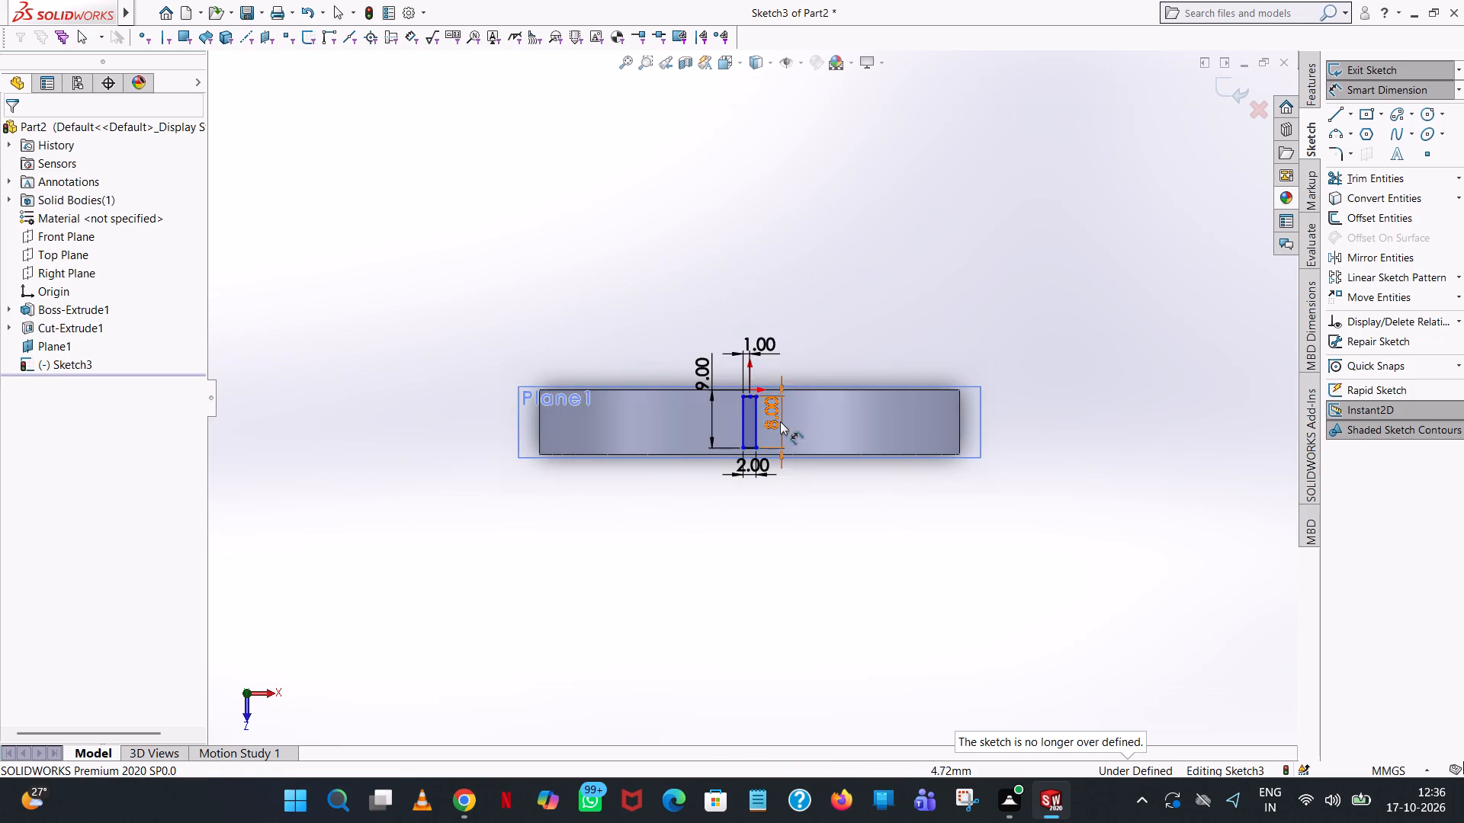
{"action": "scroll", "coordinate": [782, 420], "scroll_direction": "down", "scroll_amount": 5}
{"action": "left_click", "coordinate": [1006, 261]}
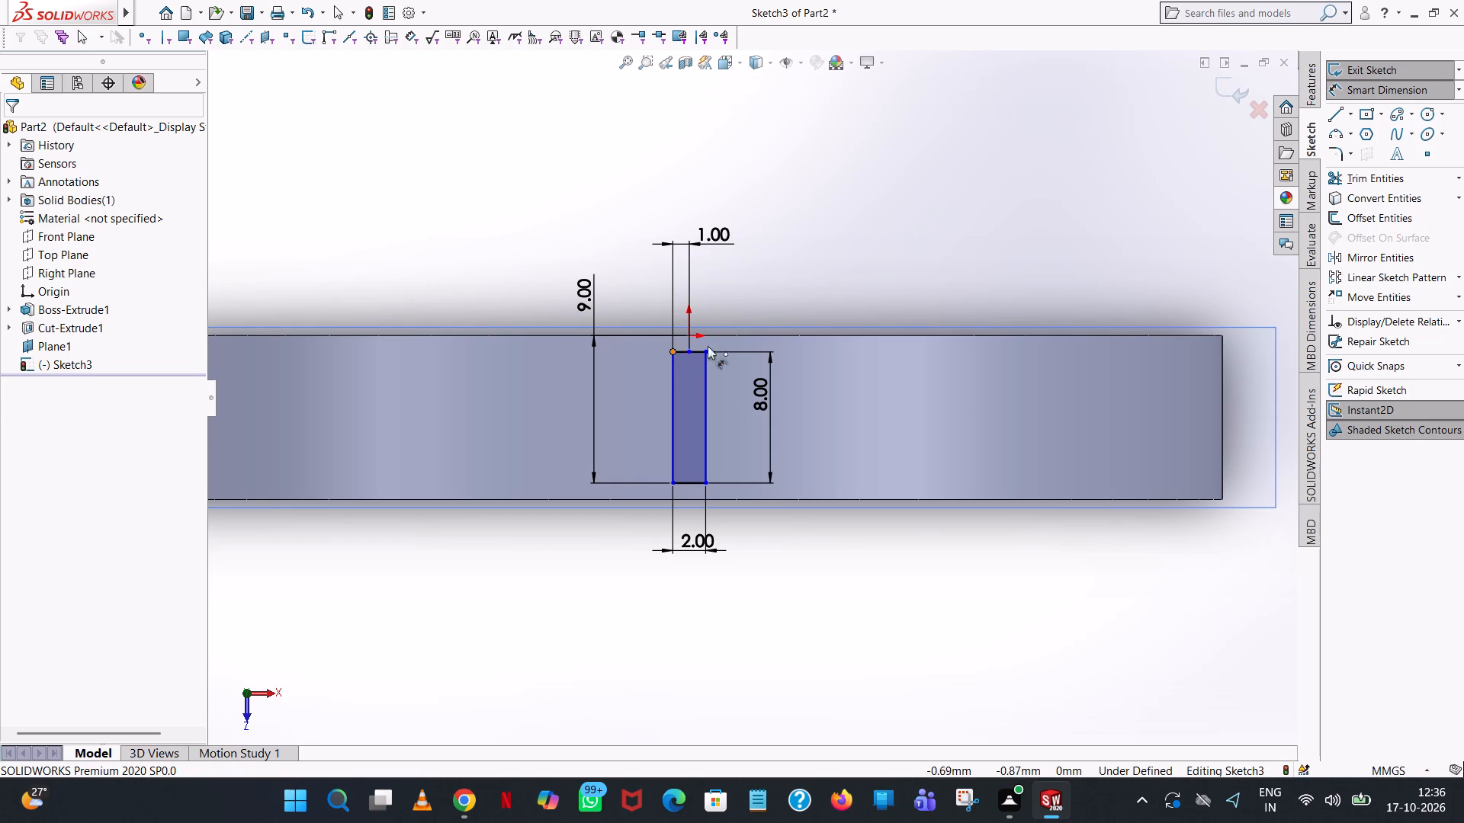
Extrude-cut the 2 x 8 mm rectangle through the ring's wall with a blind depth of 15 mm.
{"action": "left_click", "coordinate": [1312, 95]}
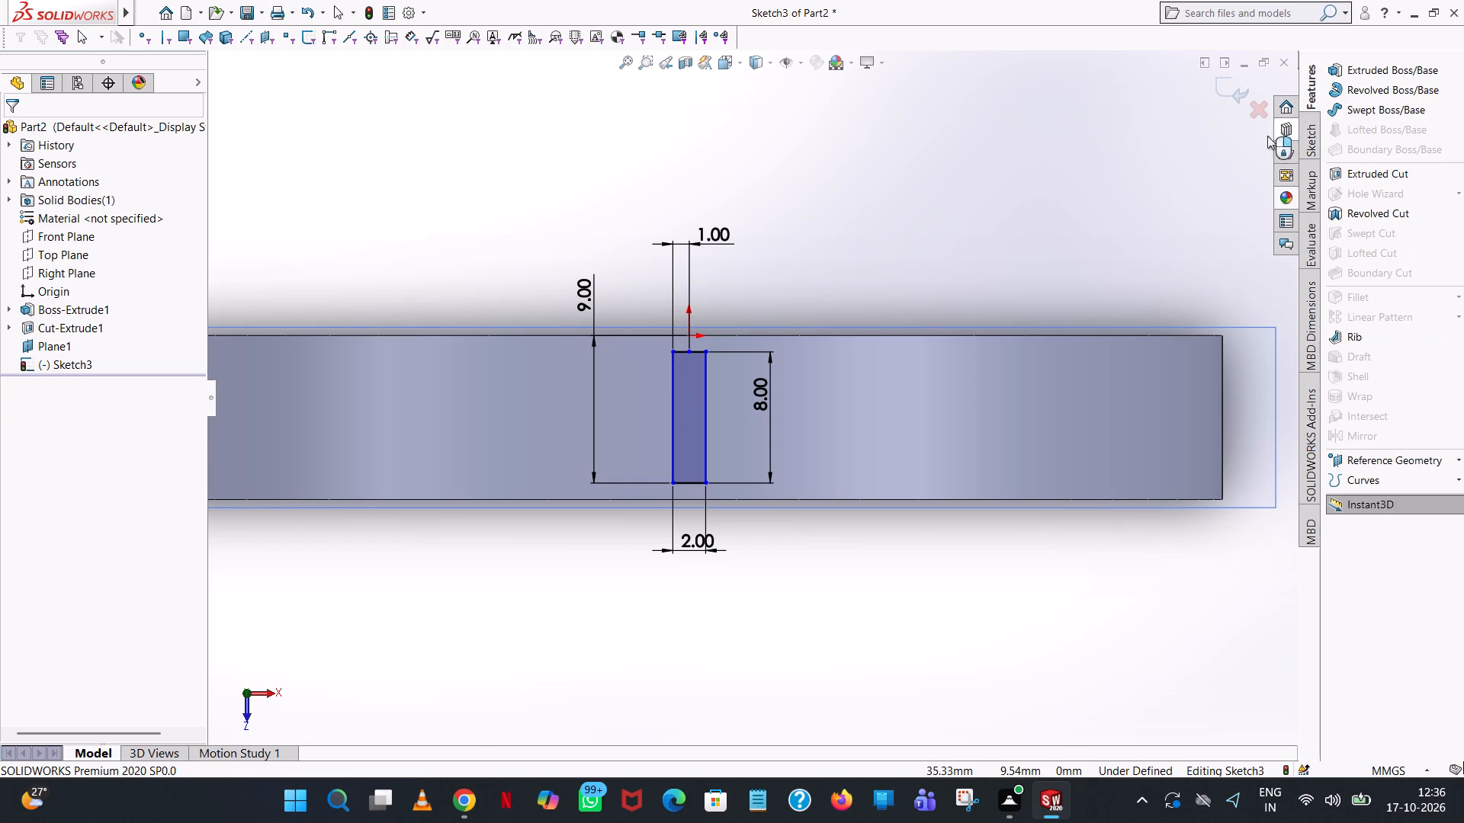
{"action": "left_click", "coordinate": [1359, 178]}
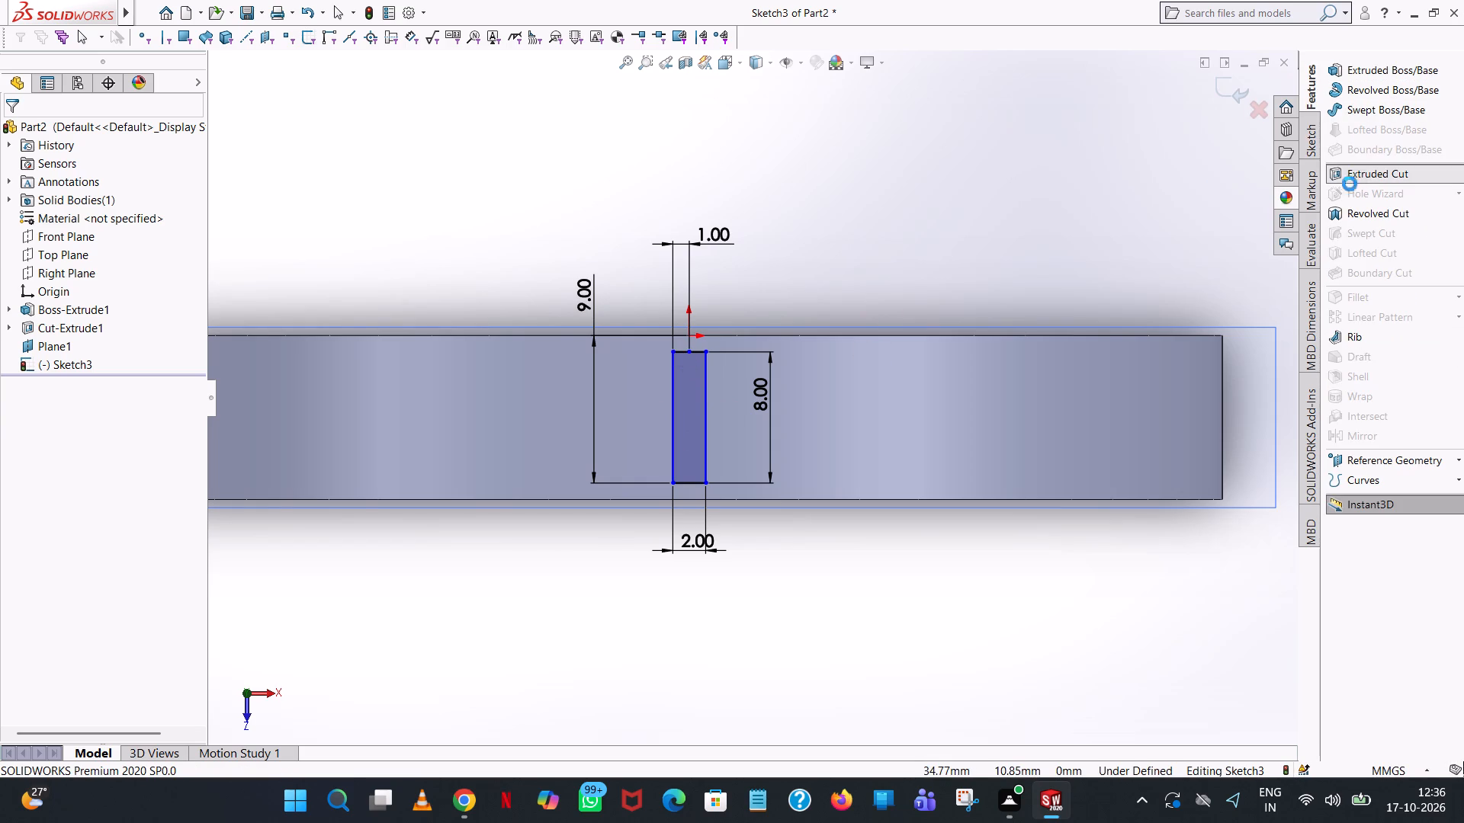
{"action": "middle_click_drag", "start_coordinate": [993, 292], "coordinate": [1010, 200]}
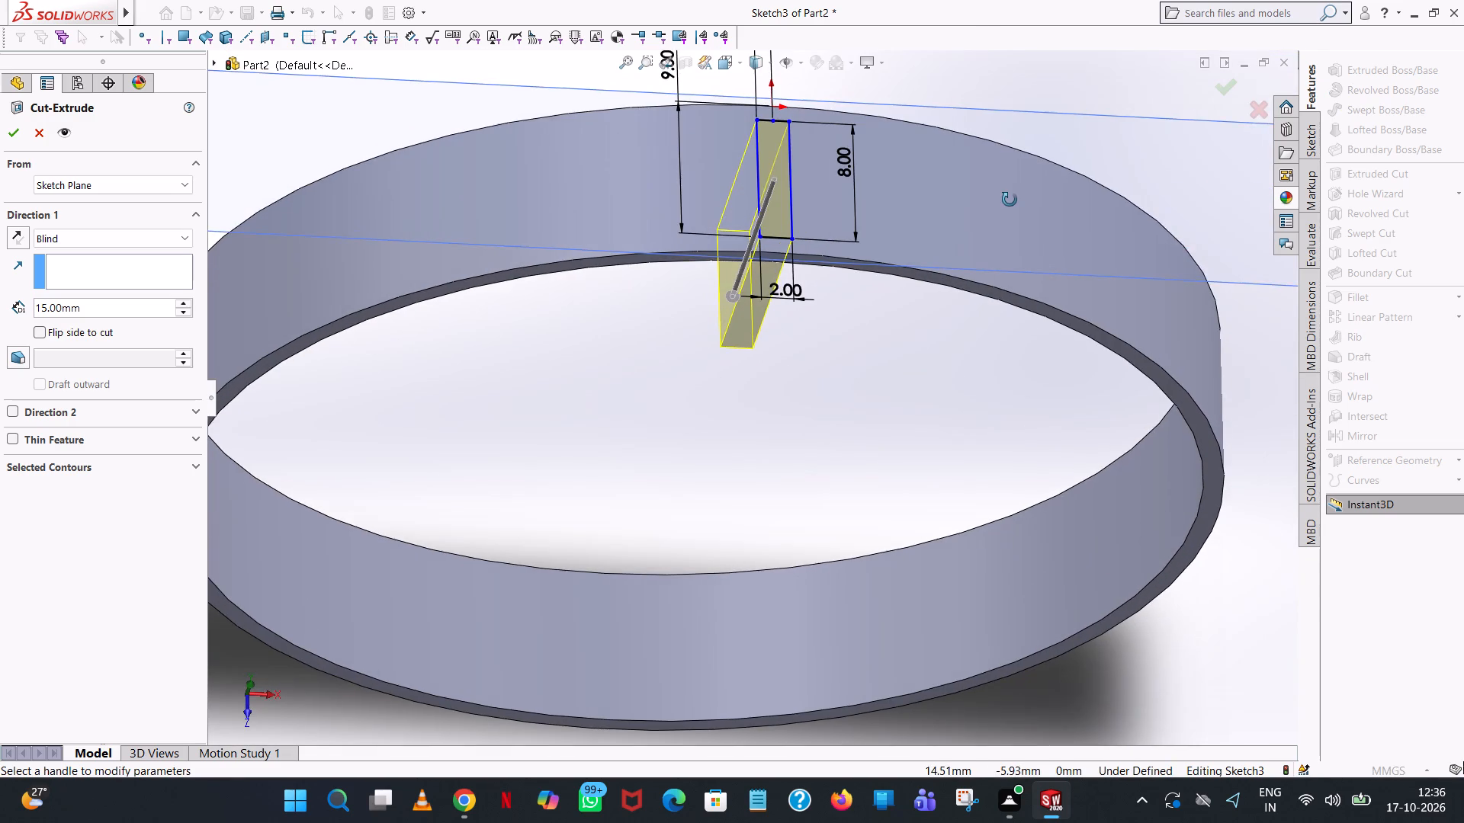
{"action": "middle_click_drag", "start_coordinate": [1010, 200], "coordinate": [1003, 176]}
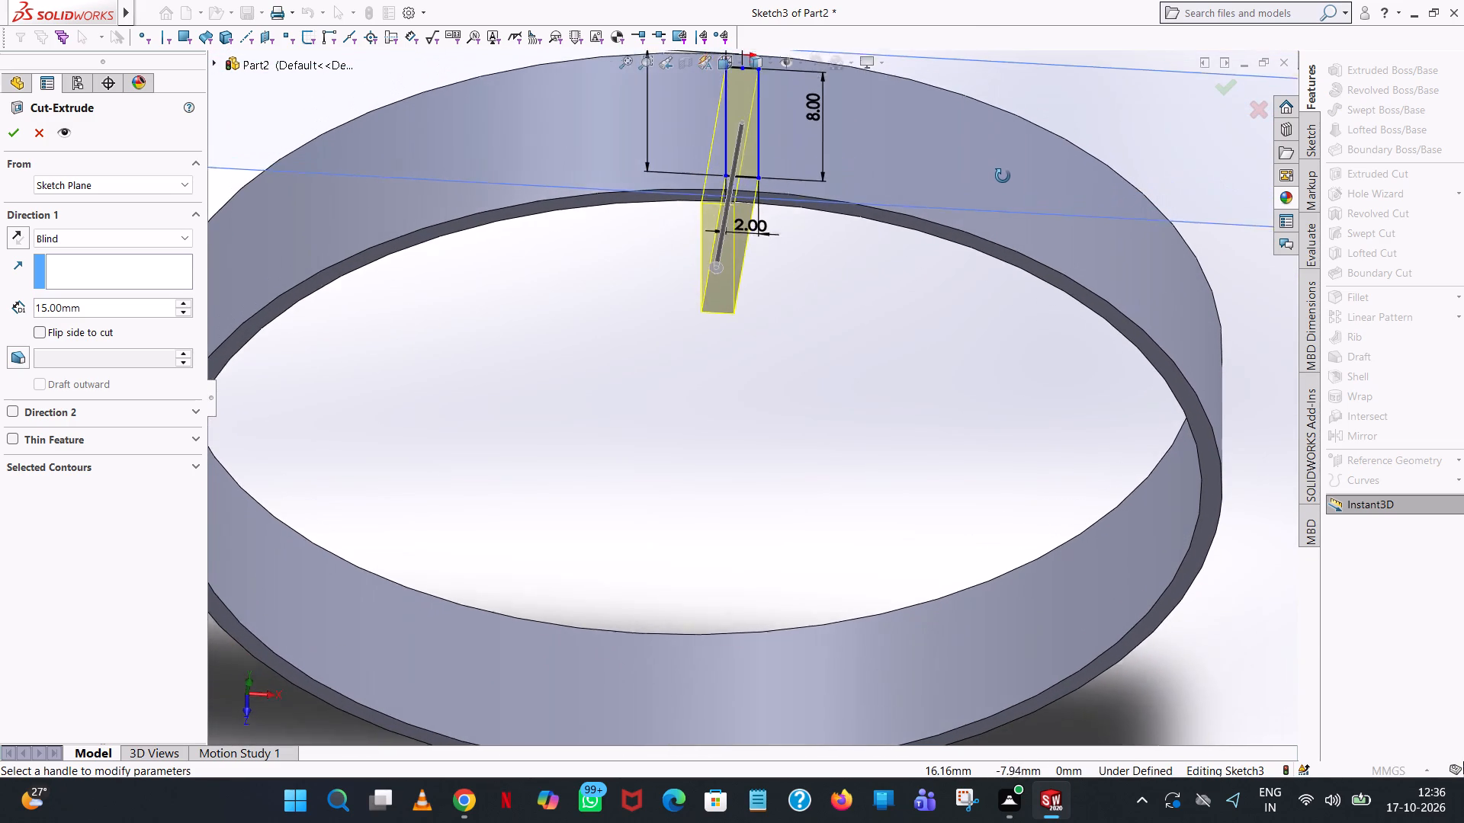
{"action": "middle_click_drag", "start_coordinate": [1003, 176], "coordinate": [1006, 204]}
{"action": "scroll", "coordinate": [1006, 204], "scroll_direction": "up", "scroll_amount": 1}
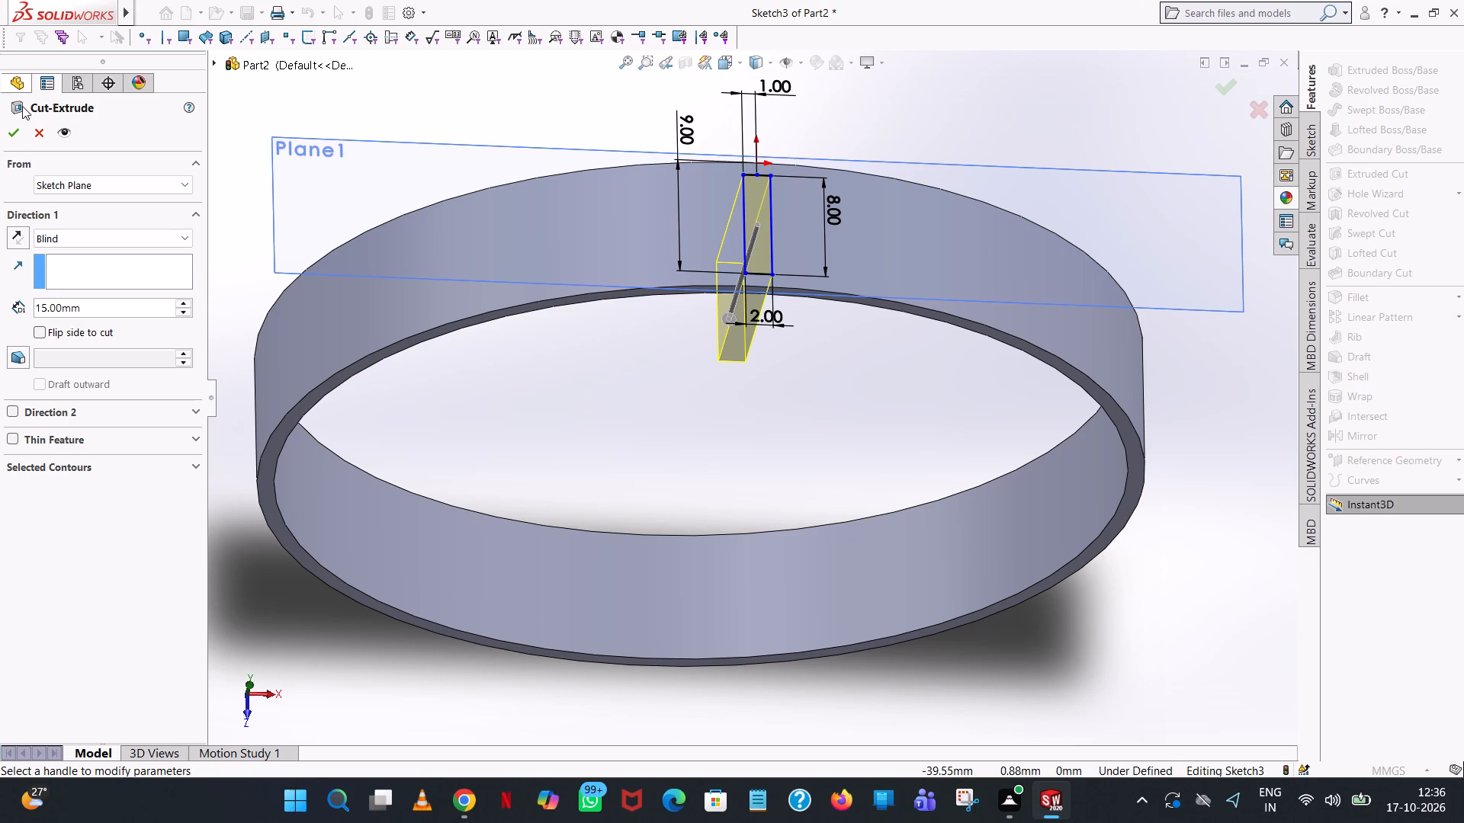
{"action": "left_click", "coordinate": [9, 124]}
Circular-pattern the slot cut about the ring's circular edge with 60 equally spaced instances over 360 degrees.
{"action": "middle_click_drag", "start_coordinate": [789, 382], "coordinate": [786, 325]}
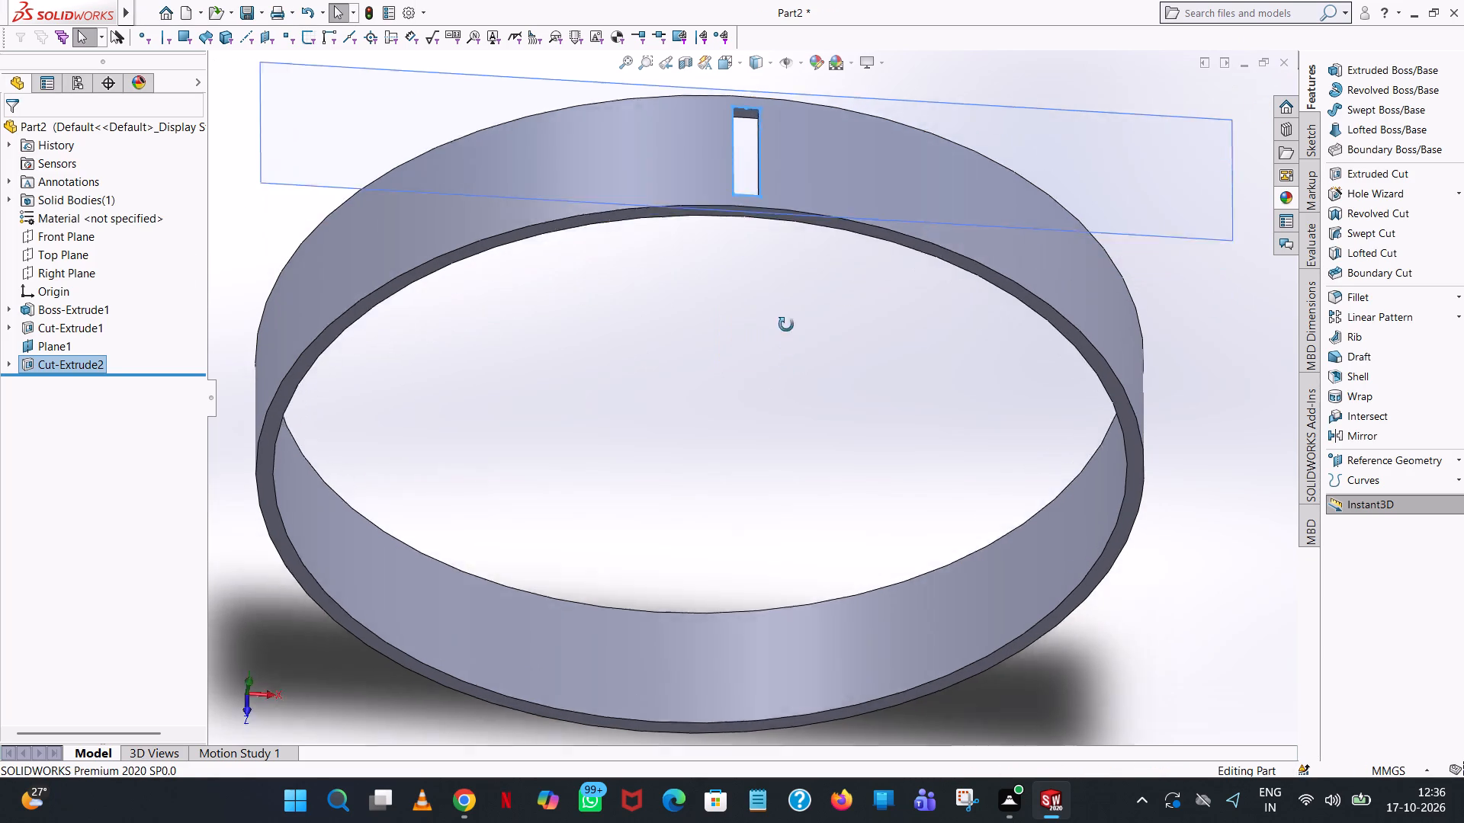
{"action": "middle_click_drag", "start_coordinate": [786, 325], "coordinate": [788, 287]}
{"action": "scroll", "coordinate": [788, 287], "scroll_direction": "up", "scroll_amount": 1}
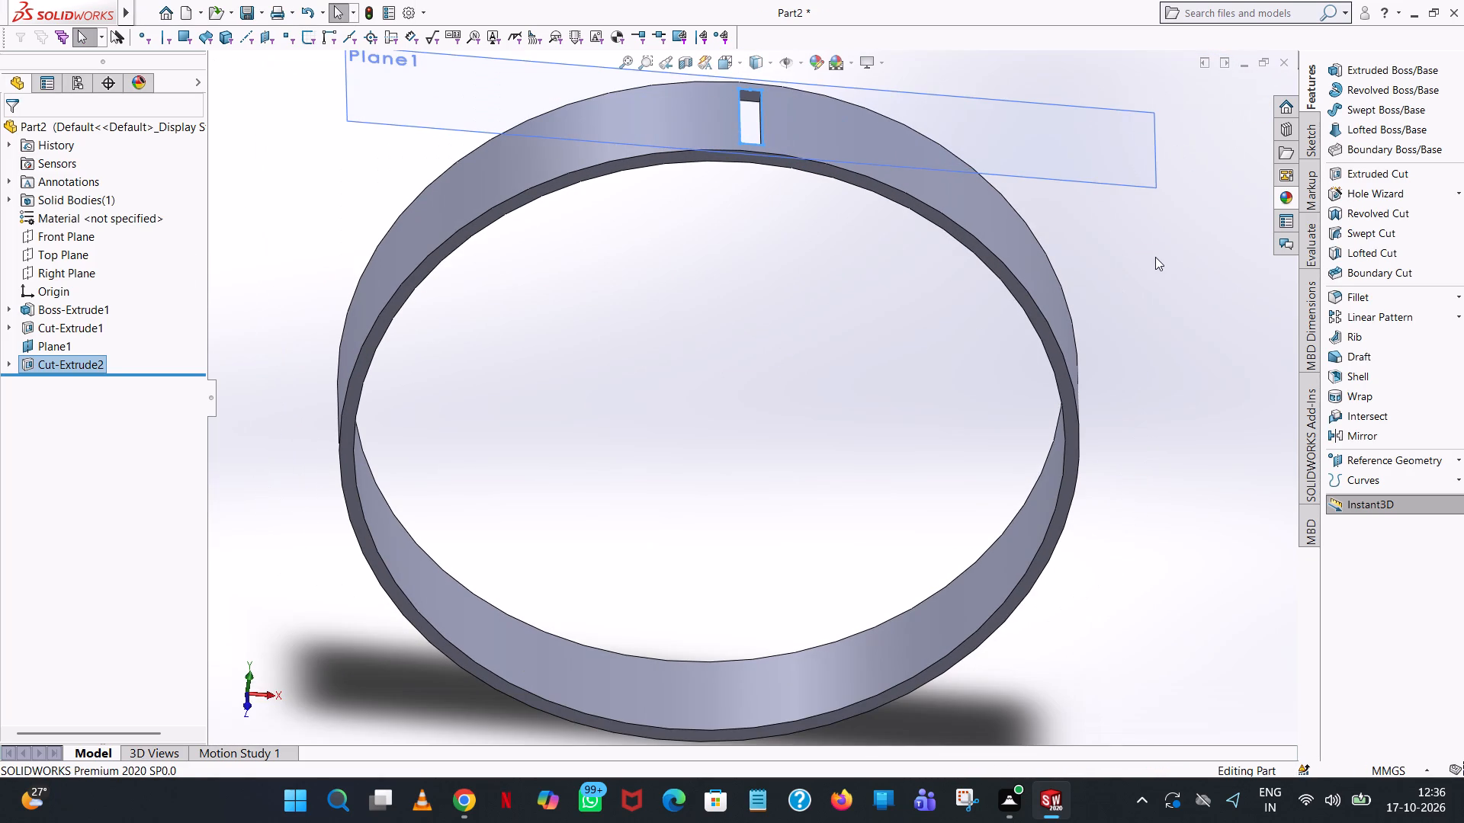
{"action": "left_click", "coordinate": [1155, 257]}
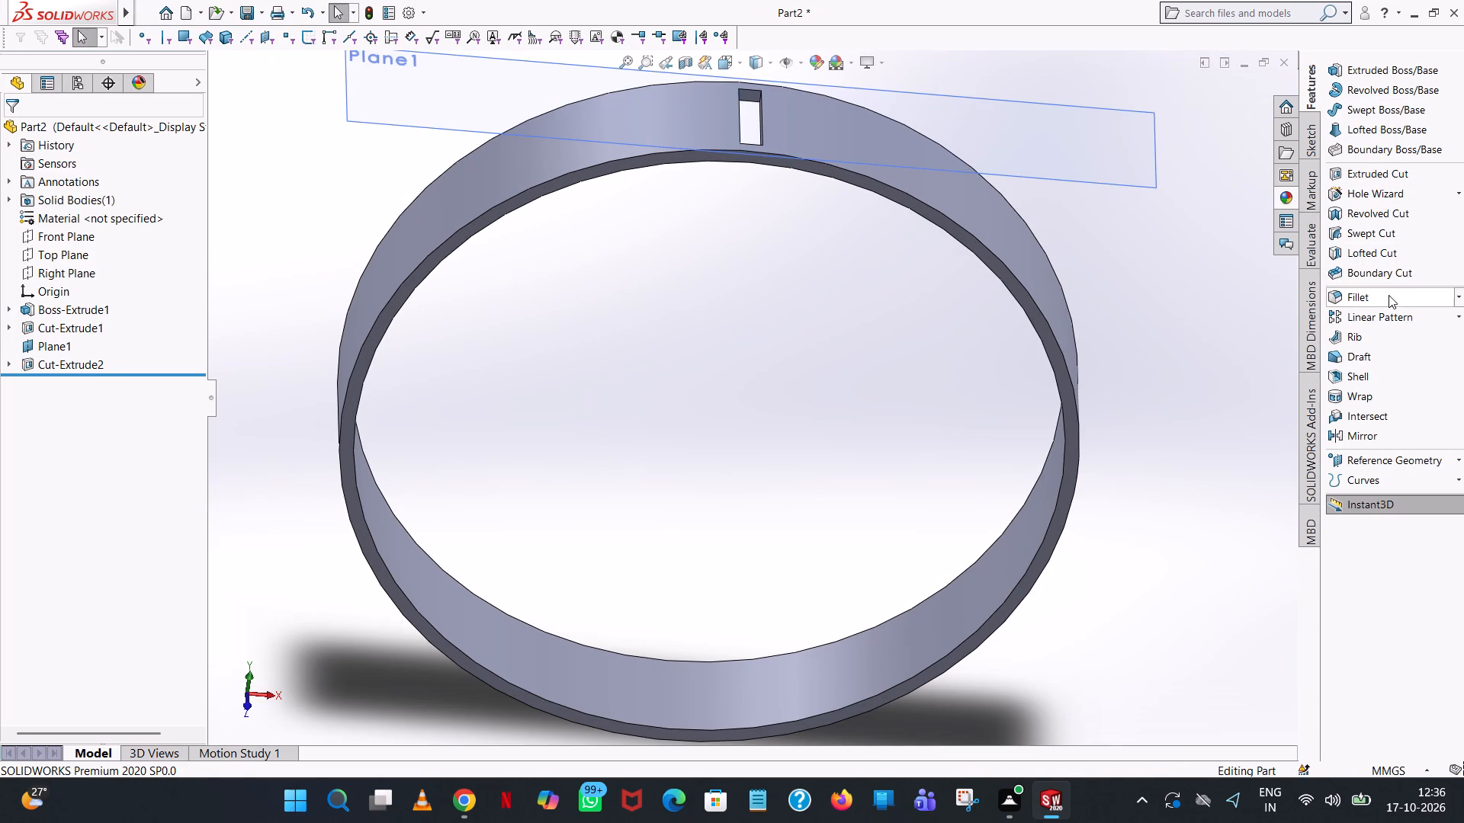
{"action": "left_click", "coordinate": [1459, 315]}
{"action": "left_click", "coordinate": [1379, 341]}
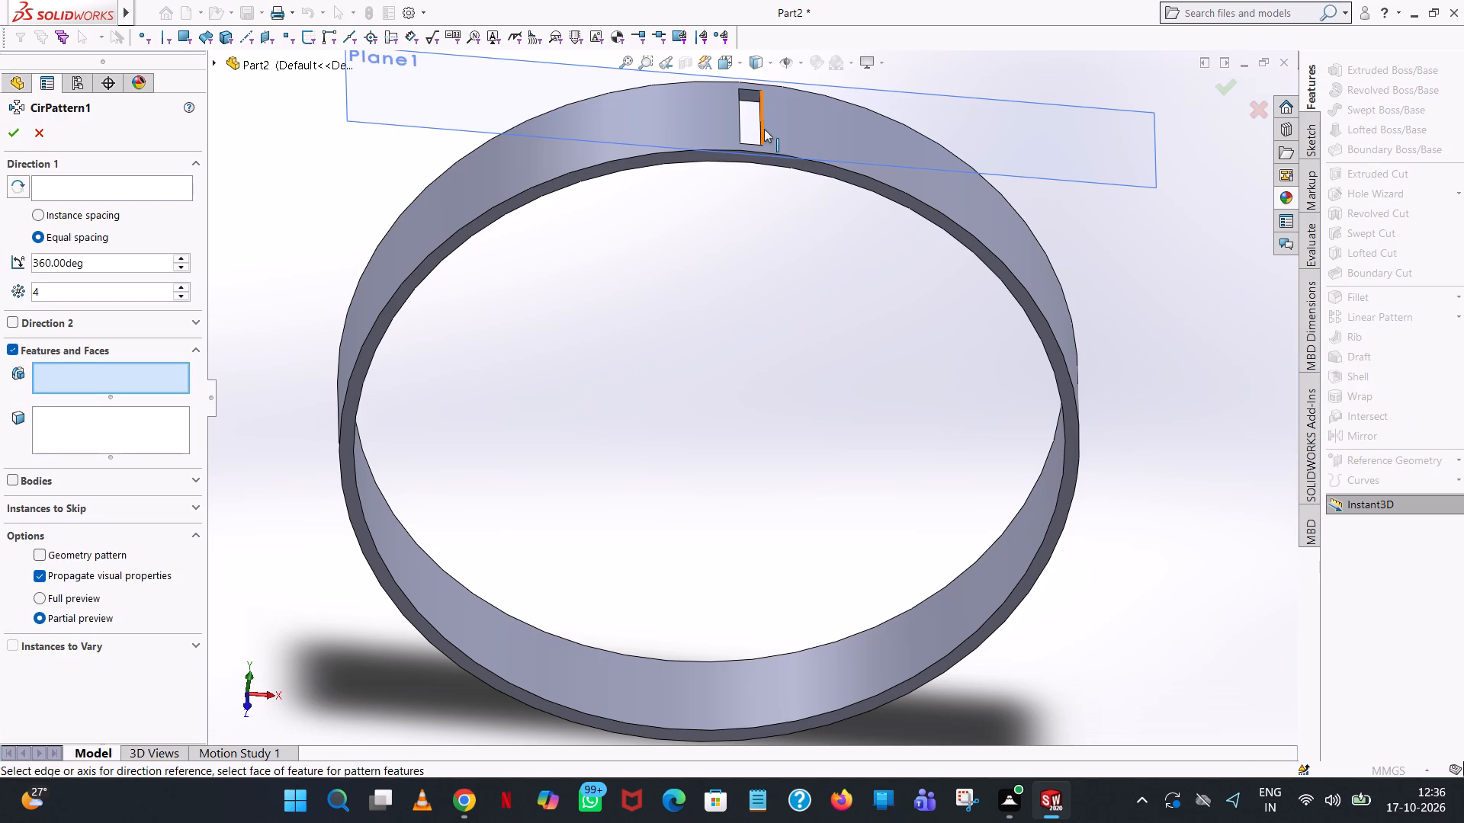
{"action": "left_click", "coordinate": [754, 93]}
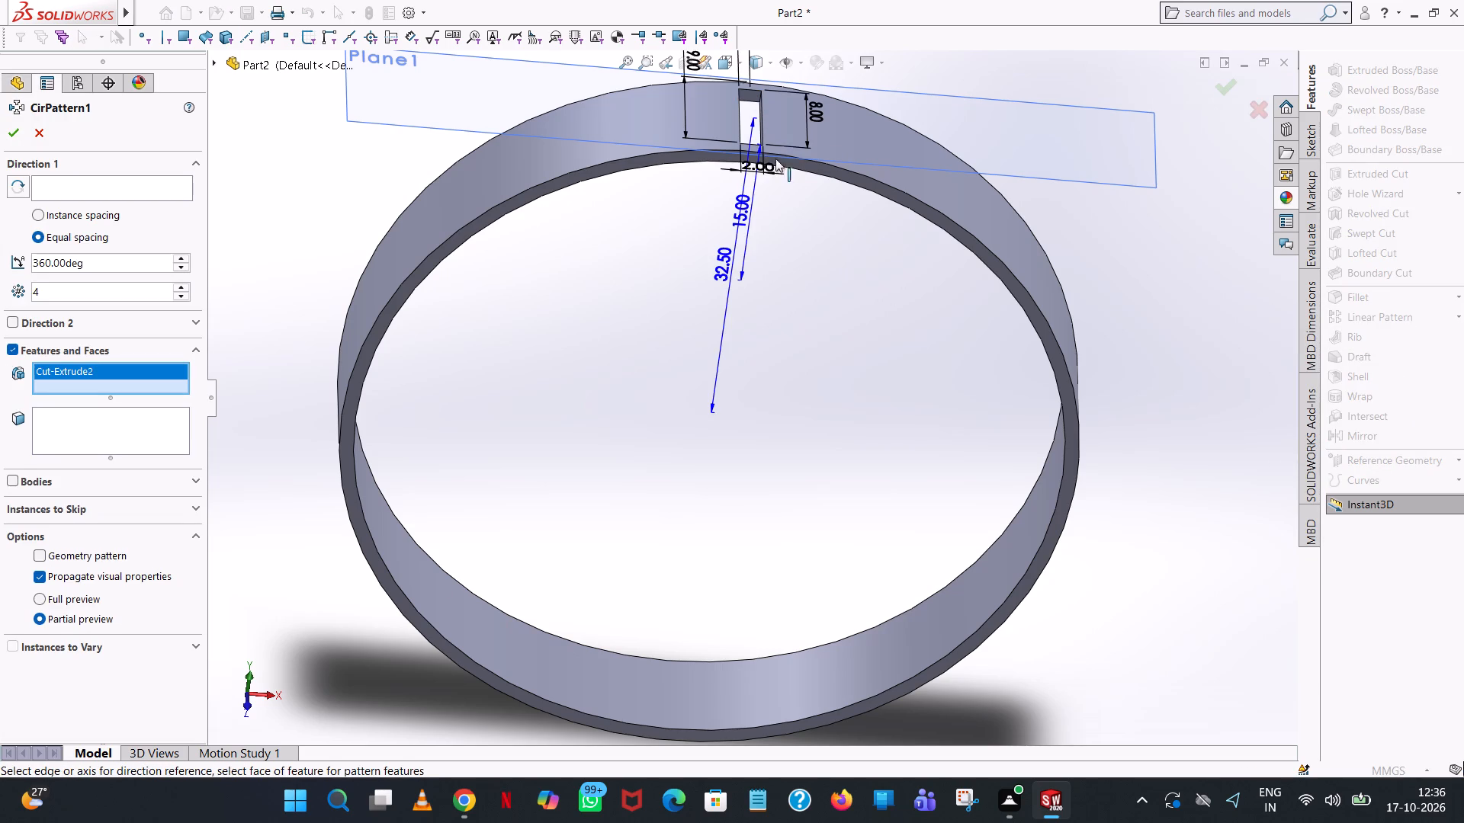
{"action": "middle_click_drag", "start_coordinate": [821, 214], "coordinate": [799, 151]}
{"action": "scroll", "coordinate": [811, 207], "scroll_direction": "up", "scroll_amount": 1}
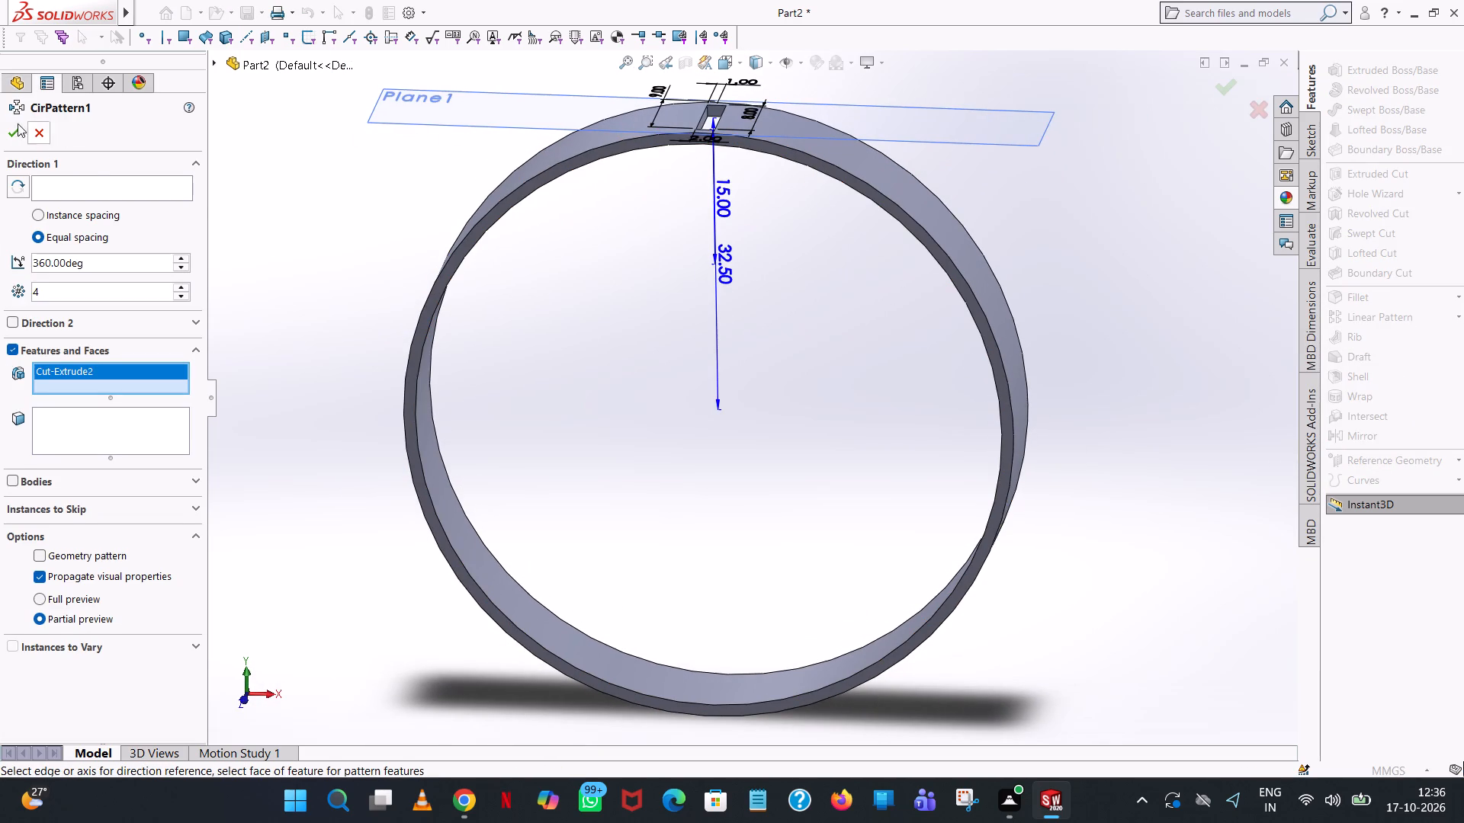
{"action": "left_click", "coordinate": [94, 183]}
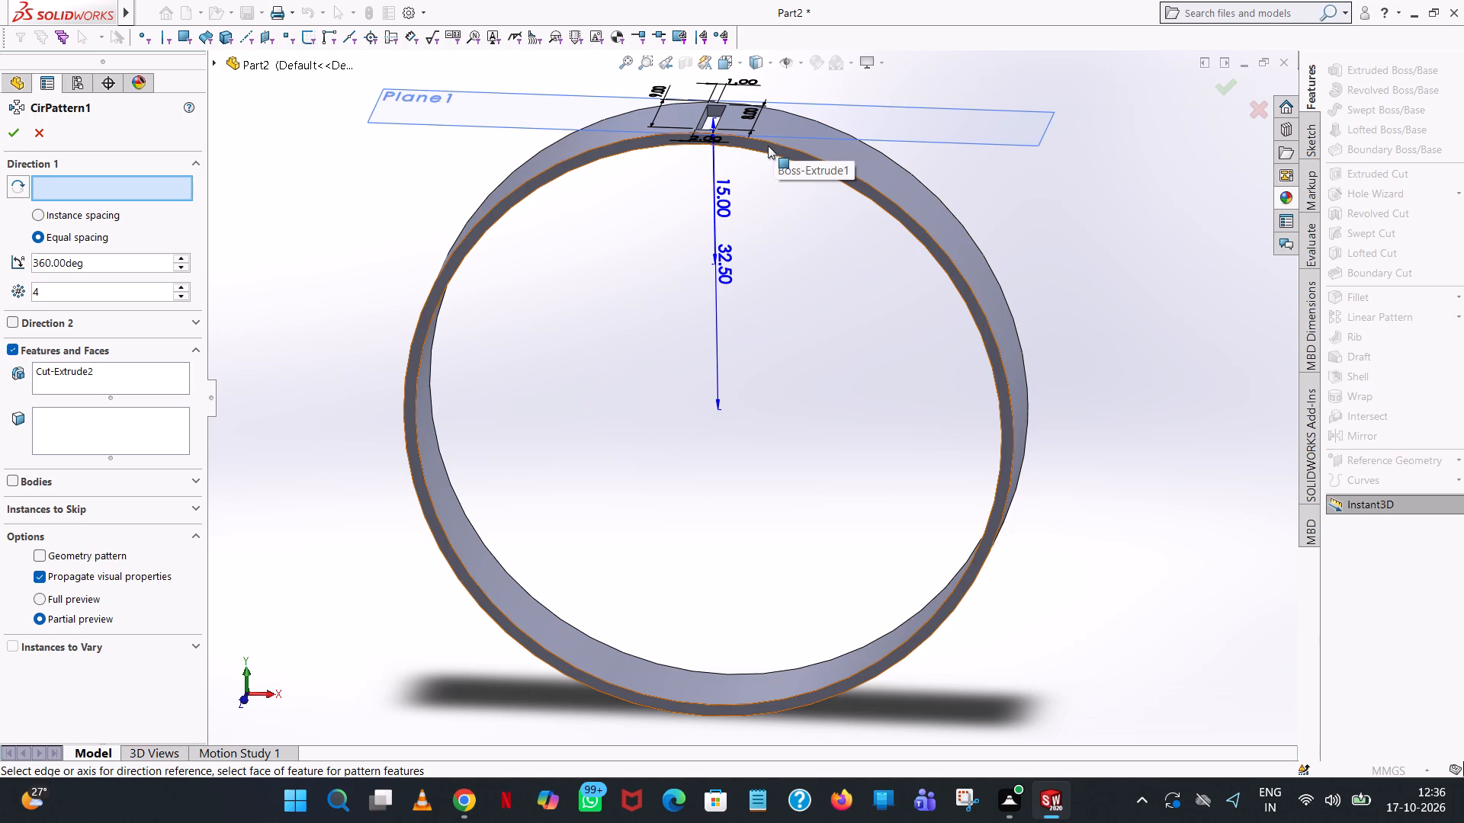
{"action": "left_click", "coordinate": [767, 140]}
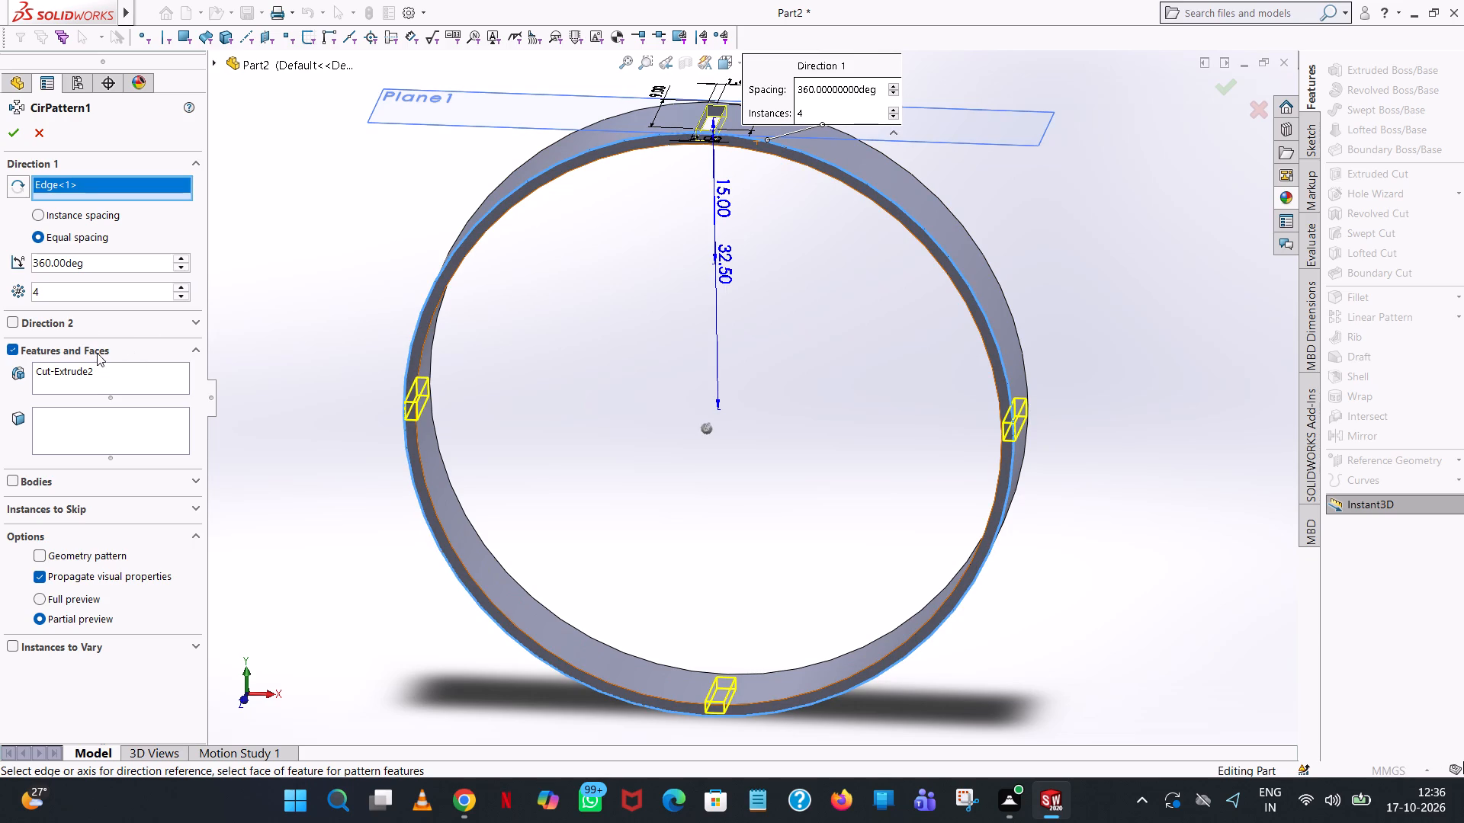
{"action": "left_click", "coordinate": [183, 282]}
{"action": "left_click_drag", "start_coordinate": [183, 282], "coordinate": [175, 294]}
{"action": "left_click", "coordinate": [187, 286]}
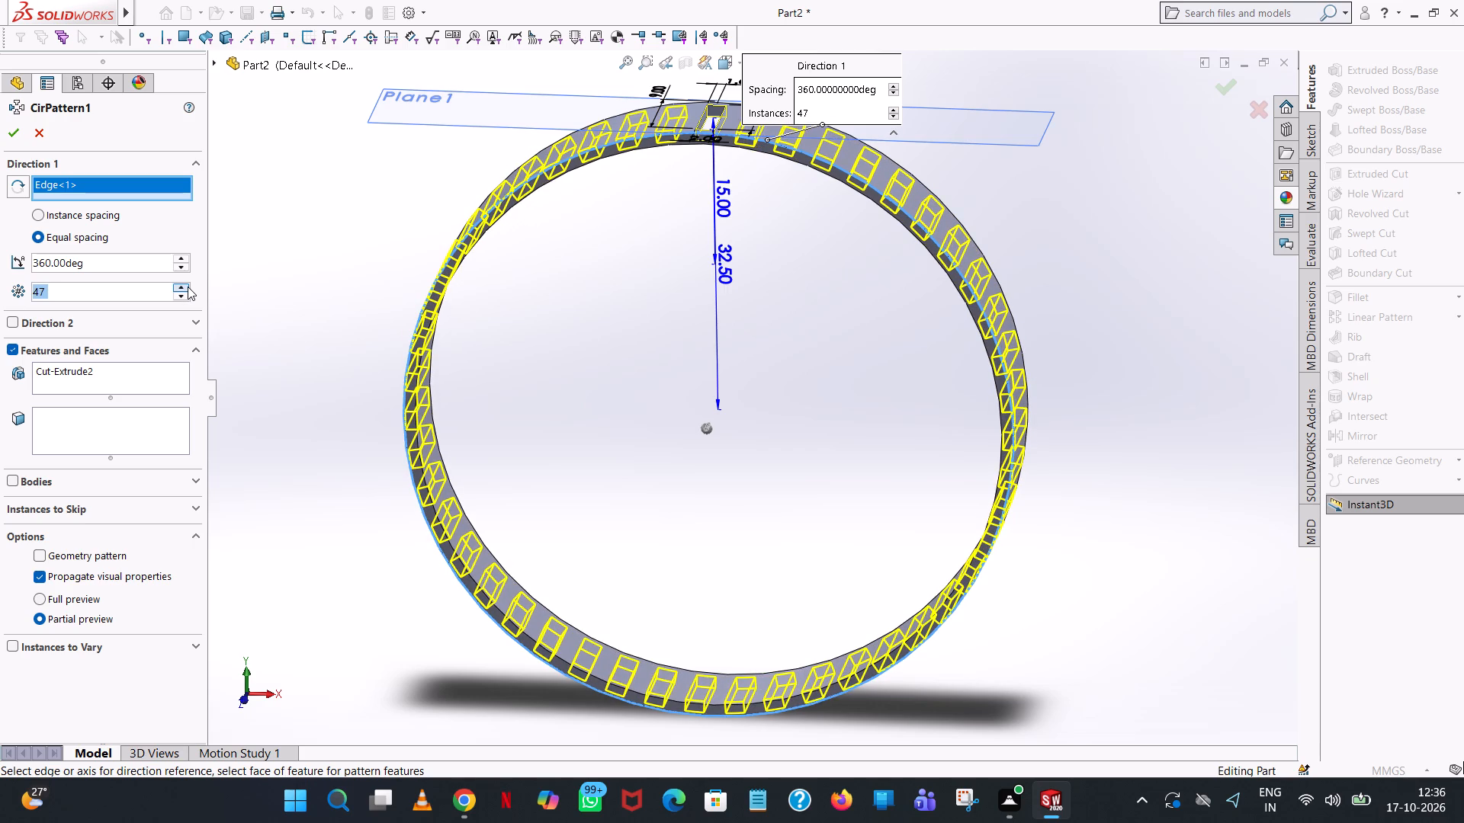
{"action": "left_click", "coordinate": [188, 287]}
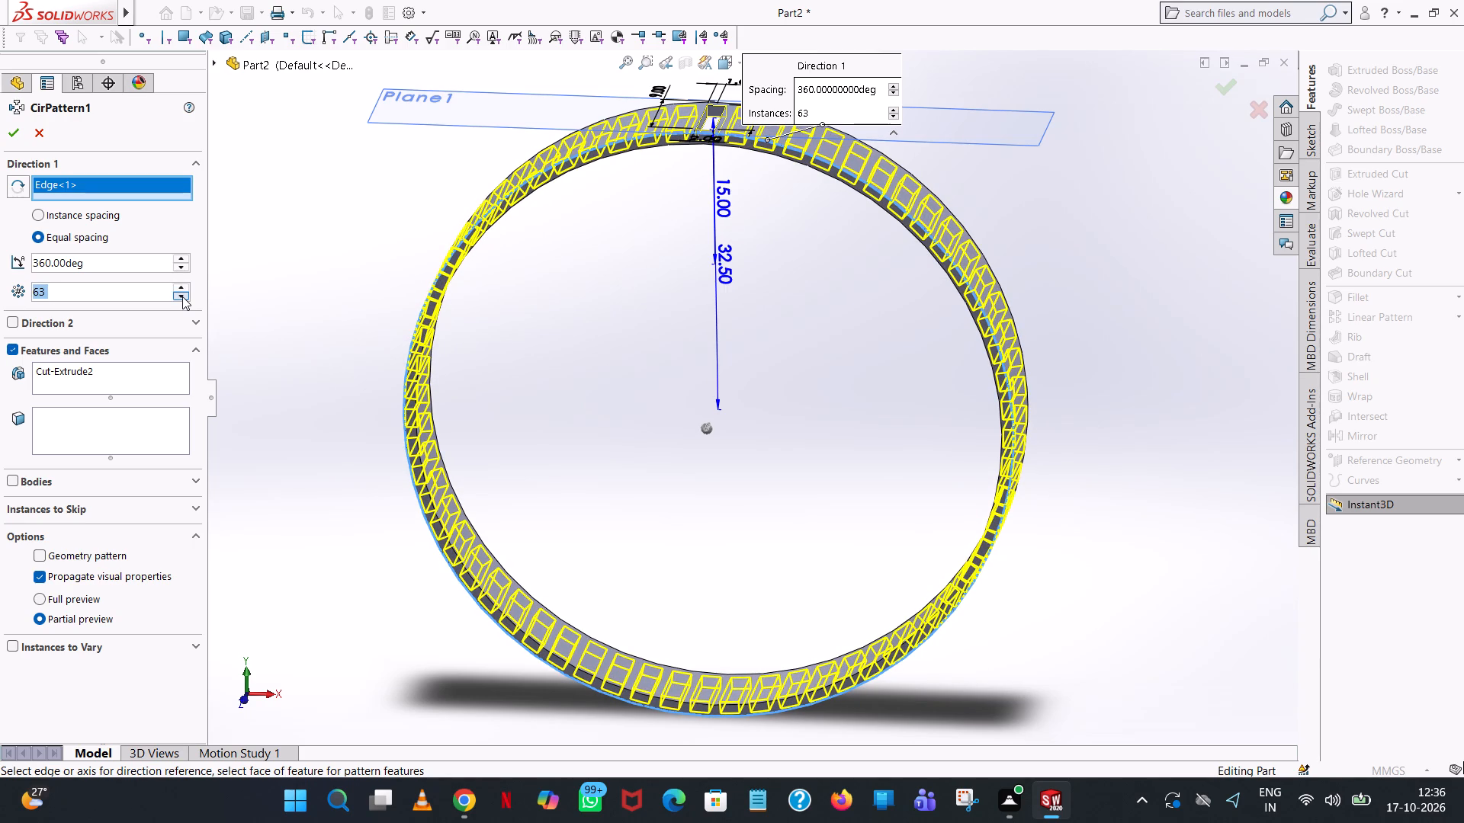
{"action": "left_click", "coordinate": [182, 296]}
{"action": "left_click", "coordinate": [182, 296]}
{"action": "left_click", "coordinate": [182, 296]}
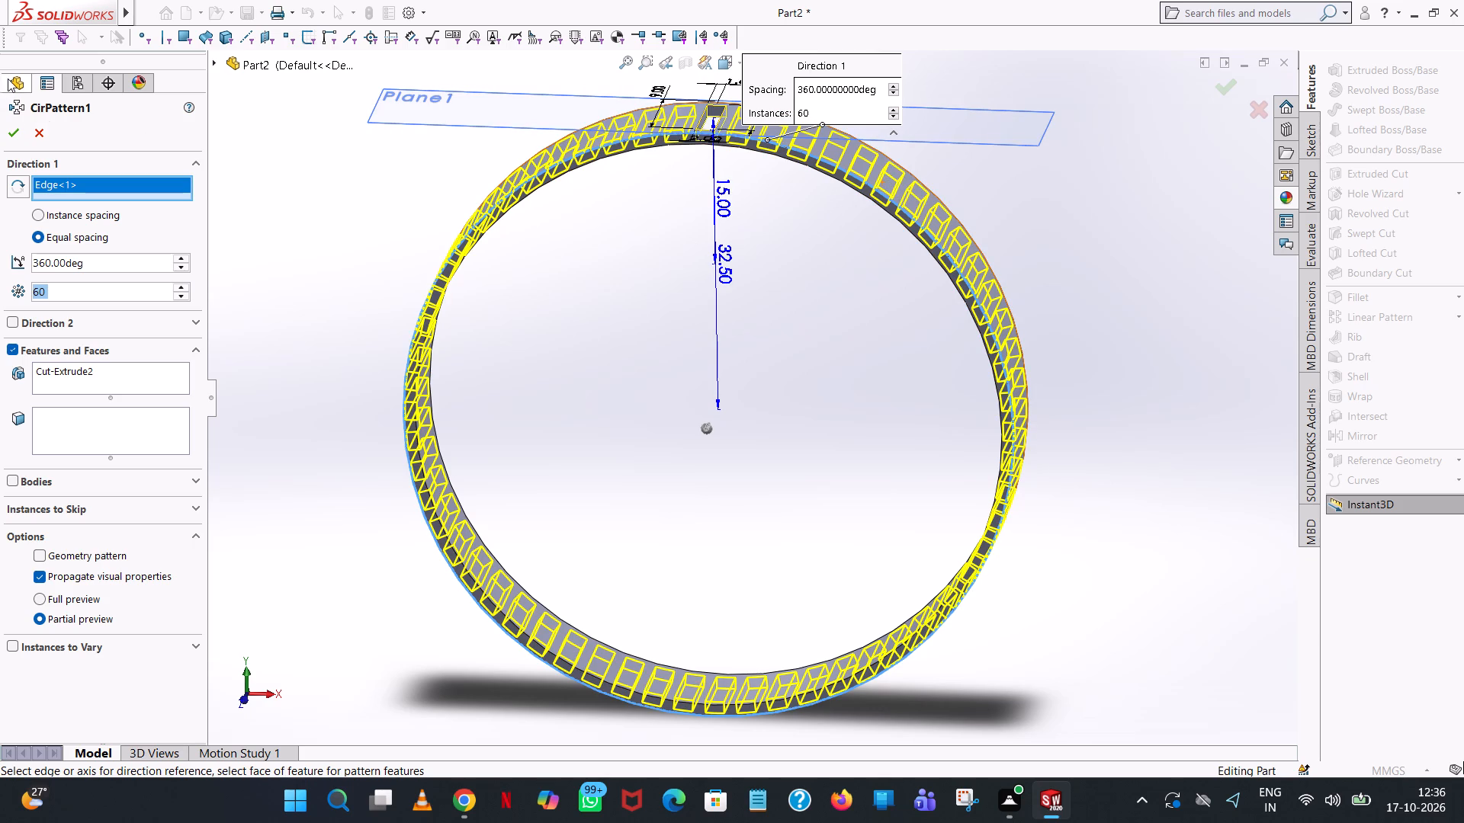
{"action": "left_click", "coordinate": [18, 133]}
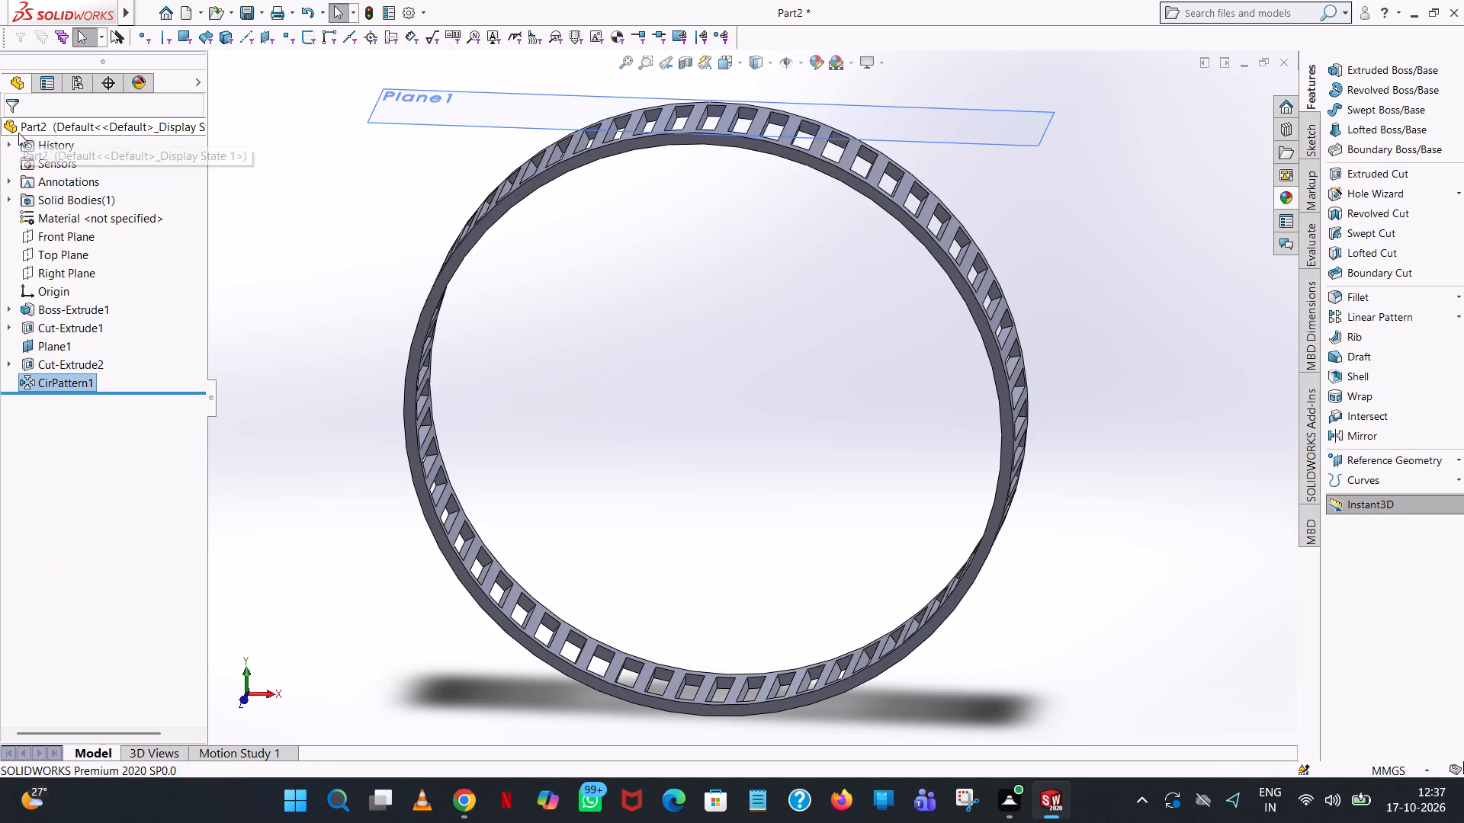
{"action": "left_click", "coordinate": [719, 323]}
Hide the offset reference plane Plane1.
{"action": "middle_click_drag", "start_coordinate": [743, 303], "coordinate": [773, 246]}
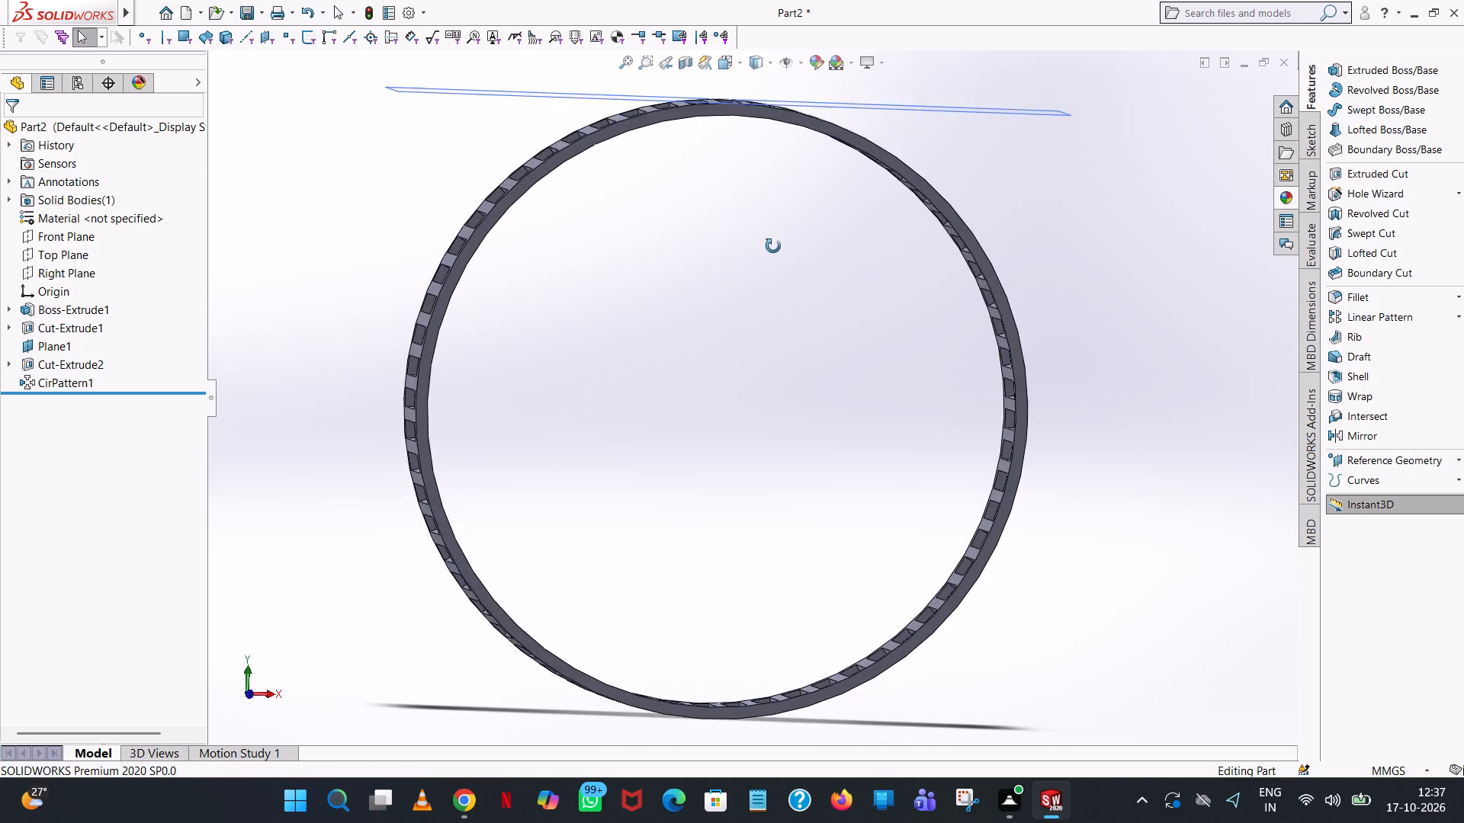
{"action": "middle_click_drag", "start_coordinate": [773, 246], "coordinate": [769, 275]}
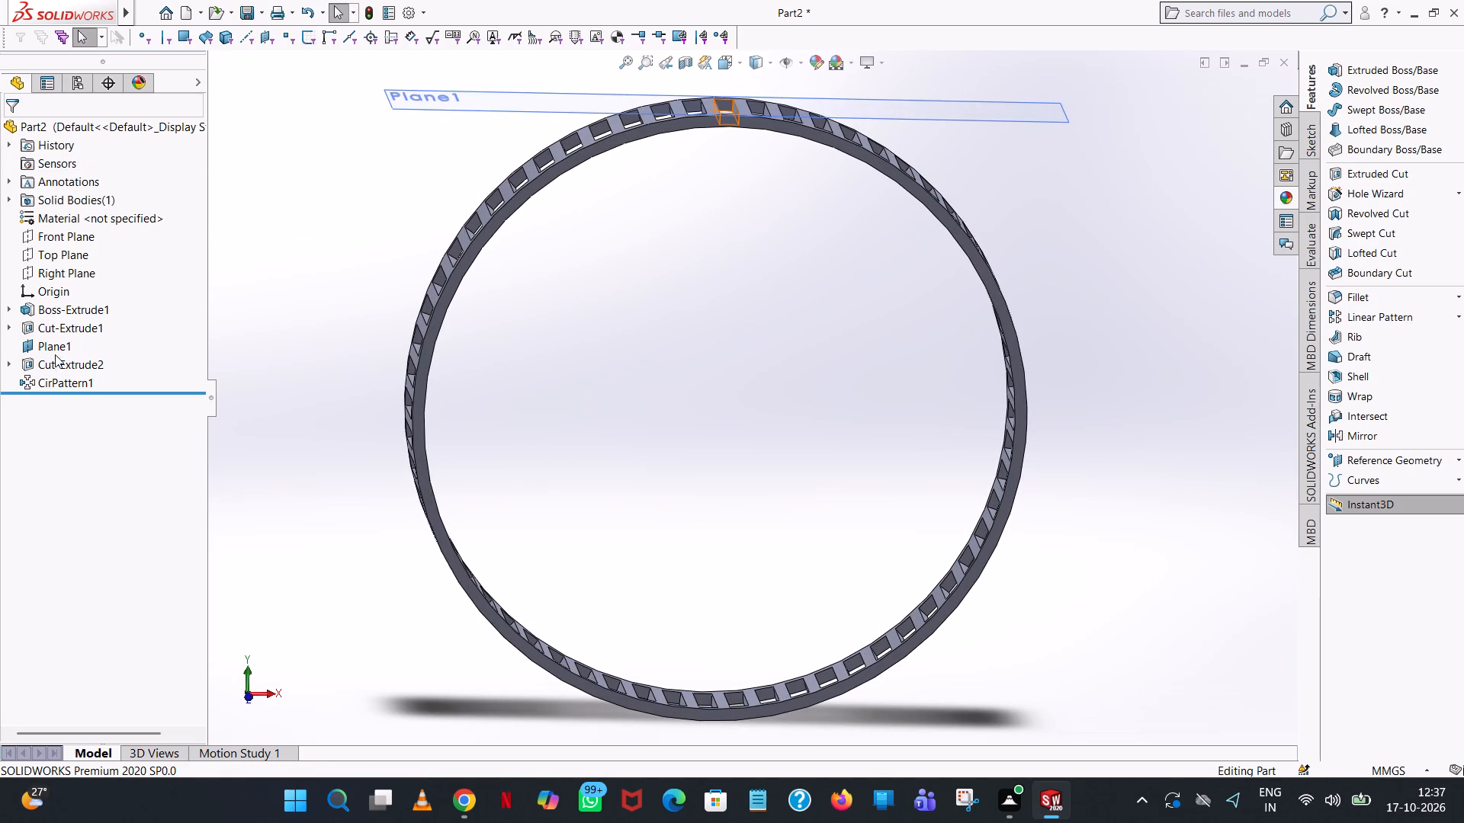
{"action": "left_click", "coordinate": [53, 344]}
{"action": "left_click", "coordinate": [88, 328]}
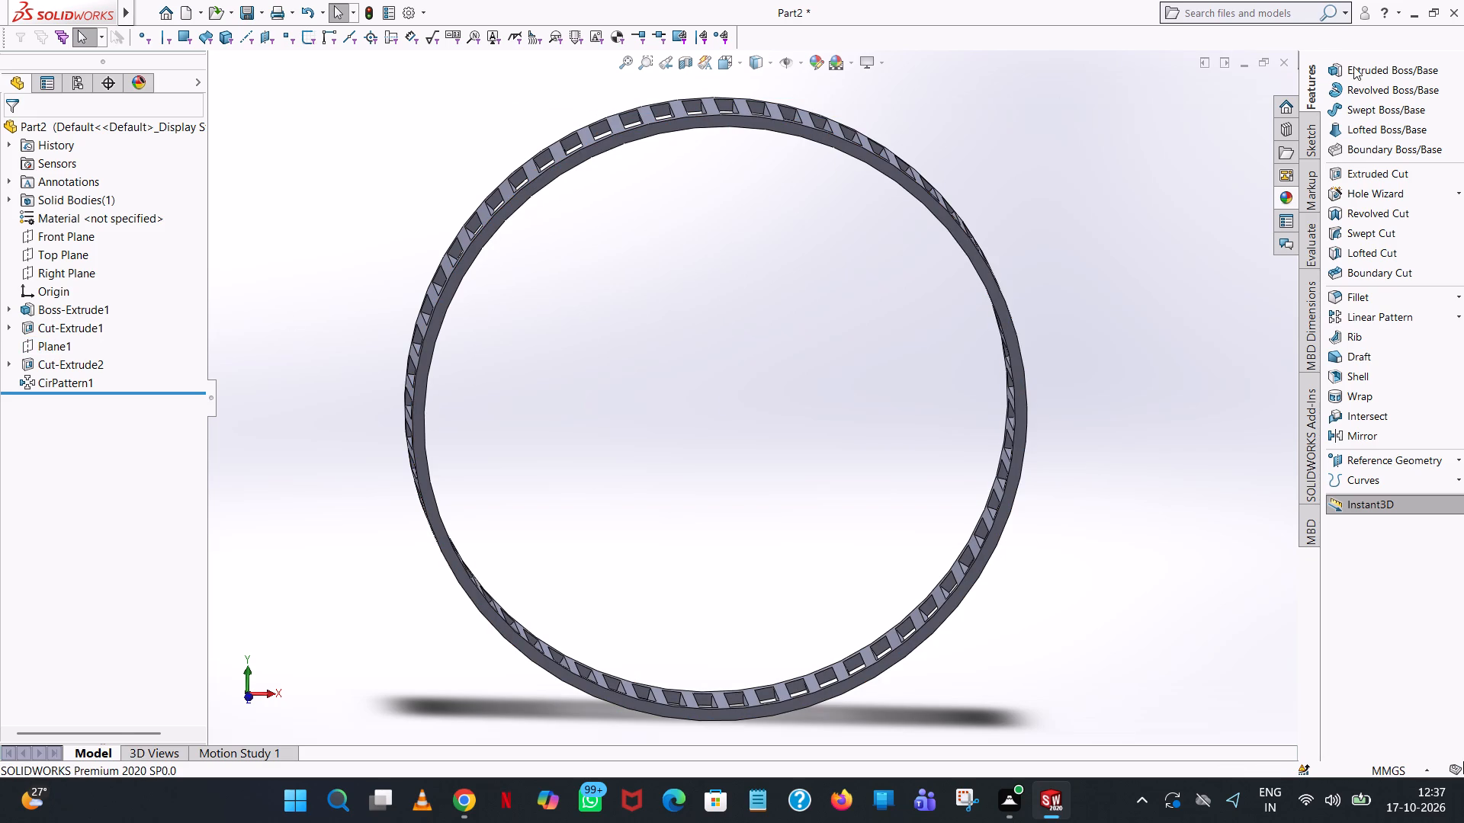
Start an Extruded Boss on the ring's +Z end face and sketch an origin-centred circle of about 31.25 mm radius.
{"action": "left_click", "coordinate": [1356, 74]}
{"action": "left_click", "coordinate": [756, 119]}
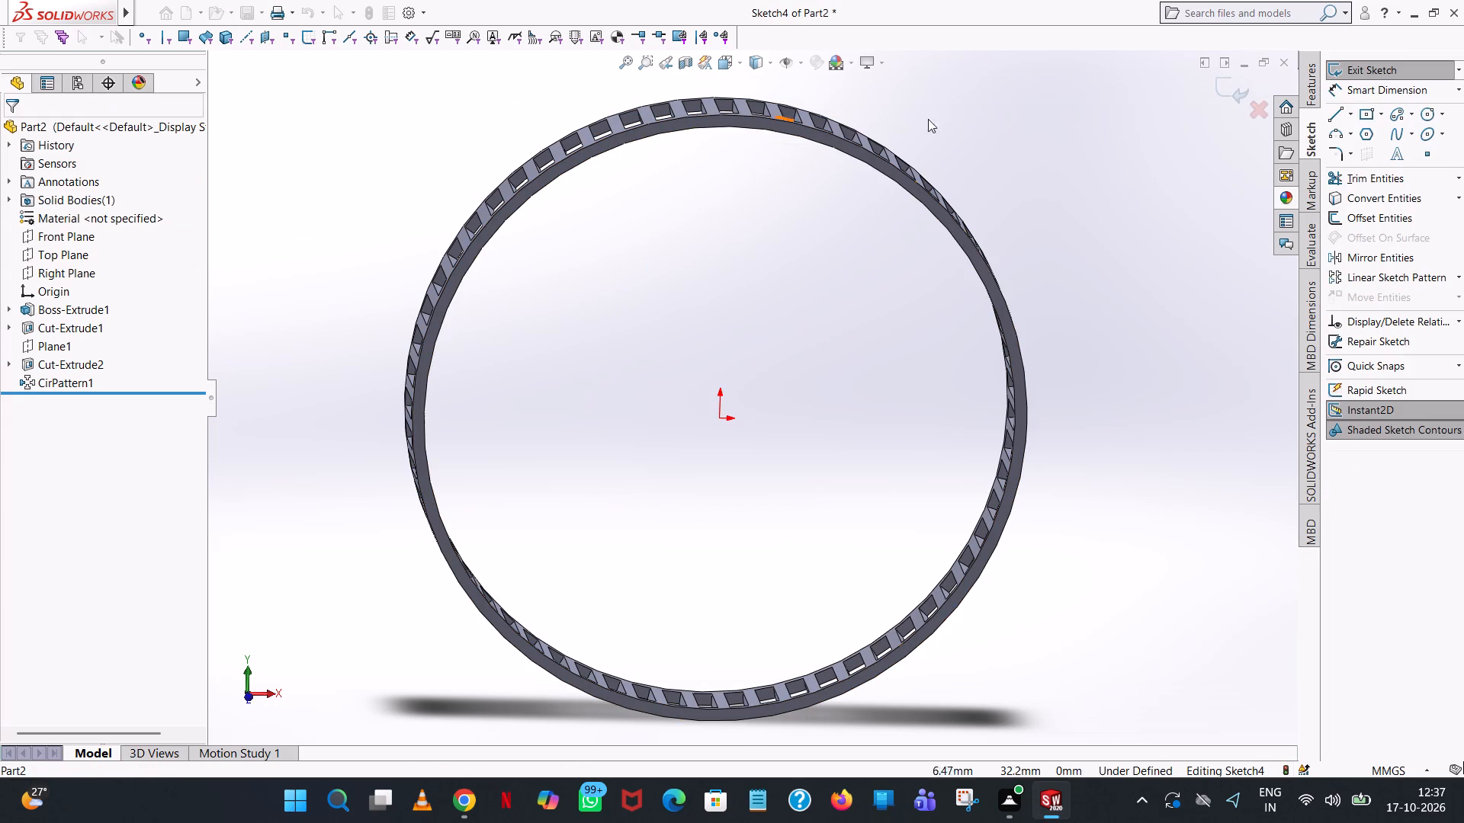
{"action": "left_click", "coordinate": [1422, 117]}
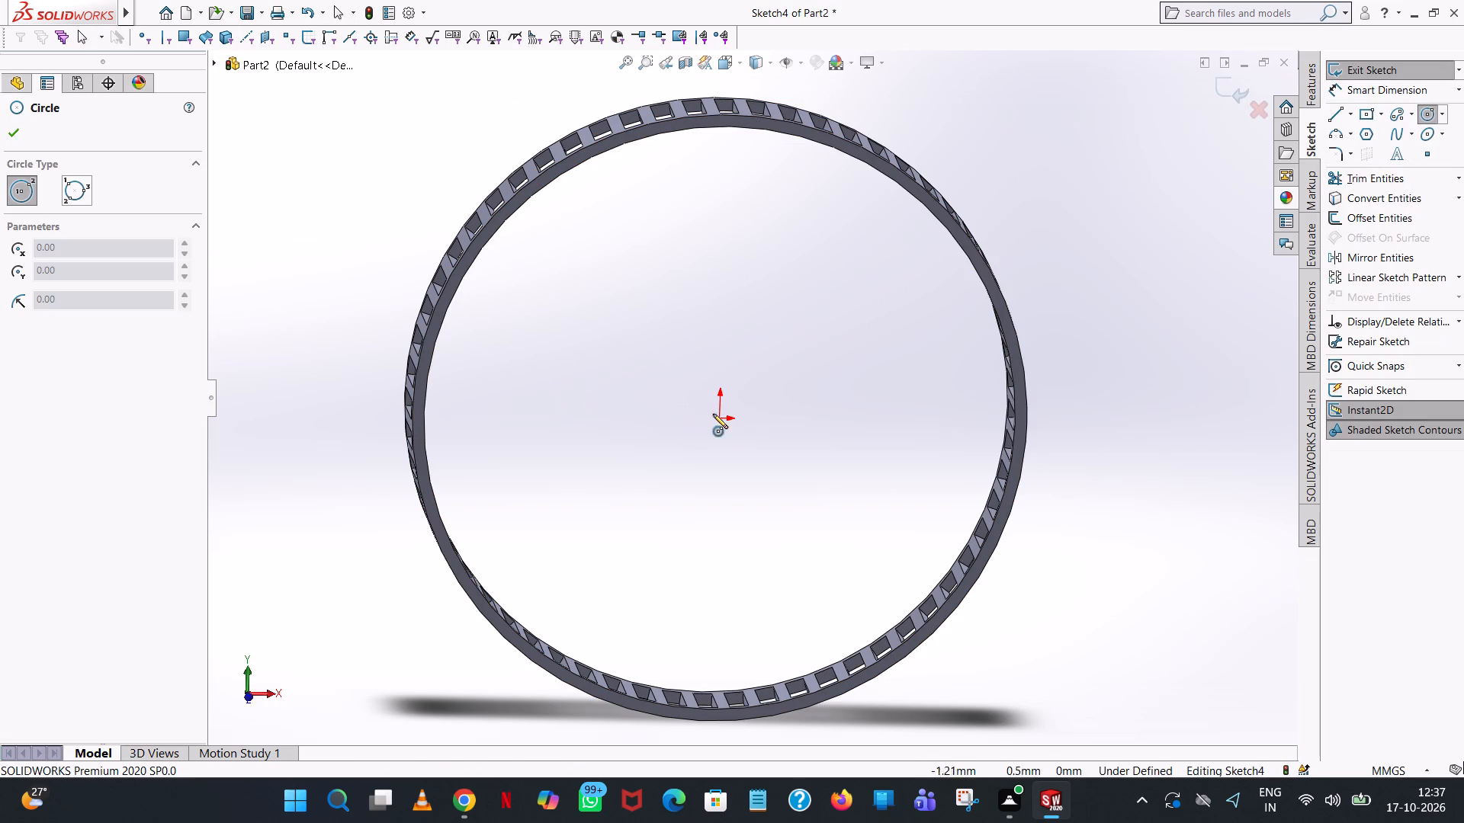
{"action": "left_click", "coordinate": [718, 421]}
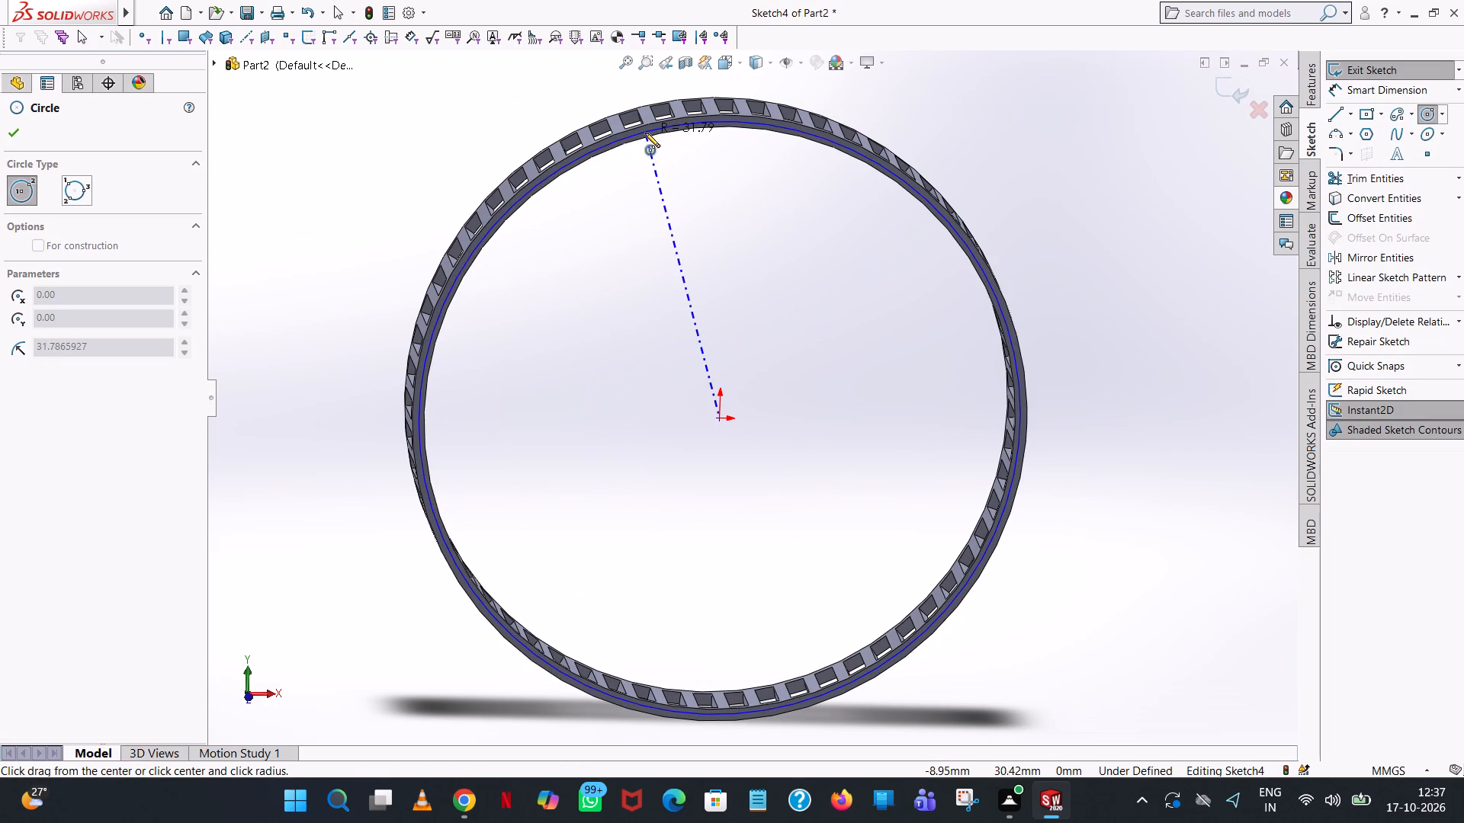
{"action": "left_click", "coordinate": [645, 138]}
{"action": "right_click", "coordinate": [645, 138]}
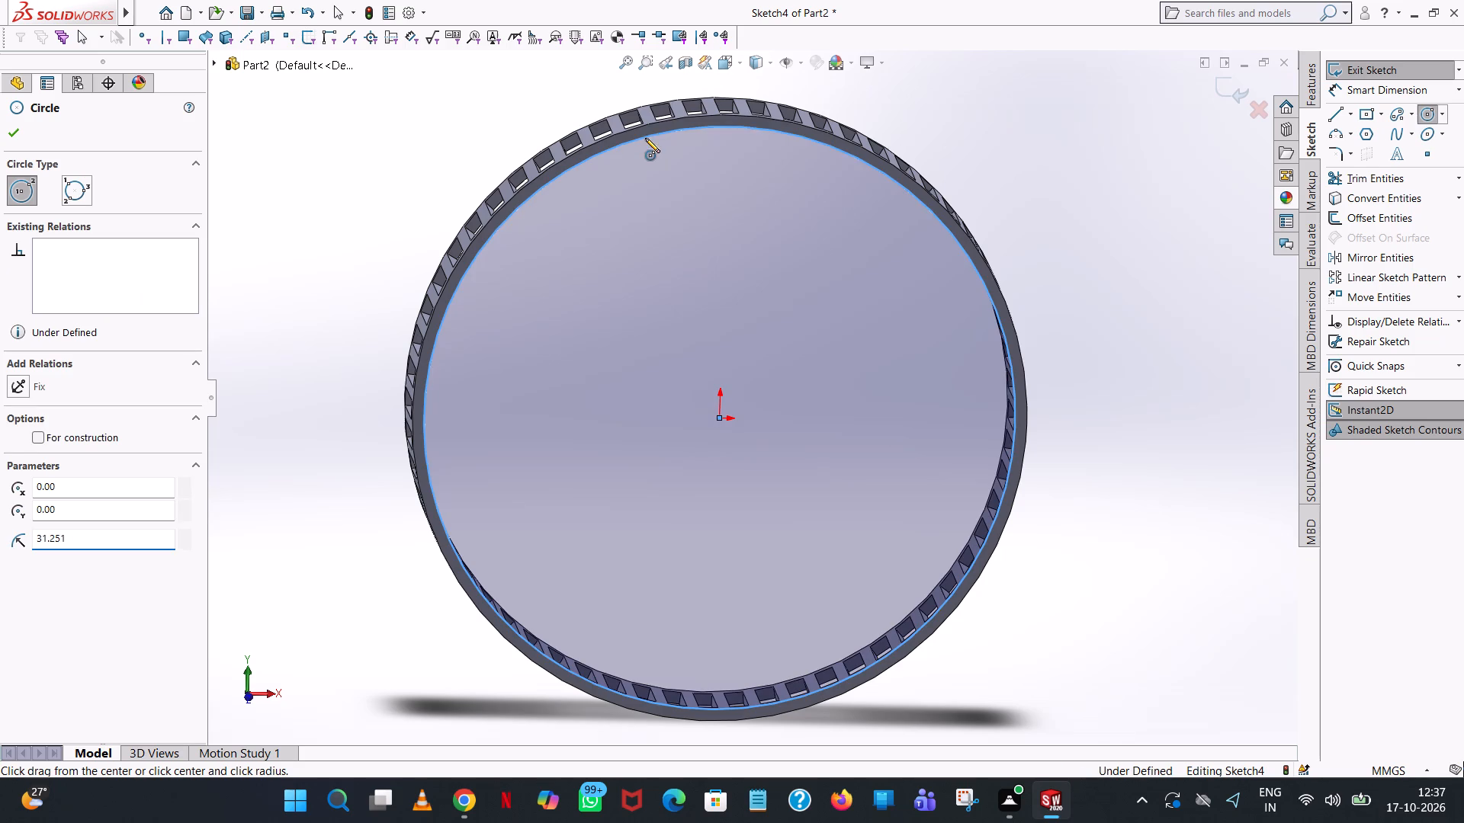
{"action": "left_click", "coordinate": [717, 145]}
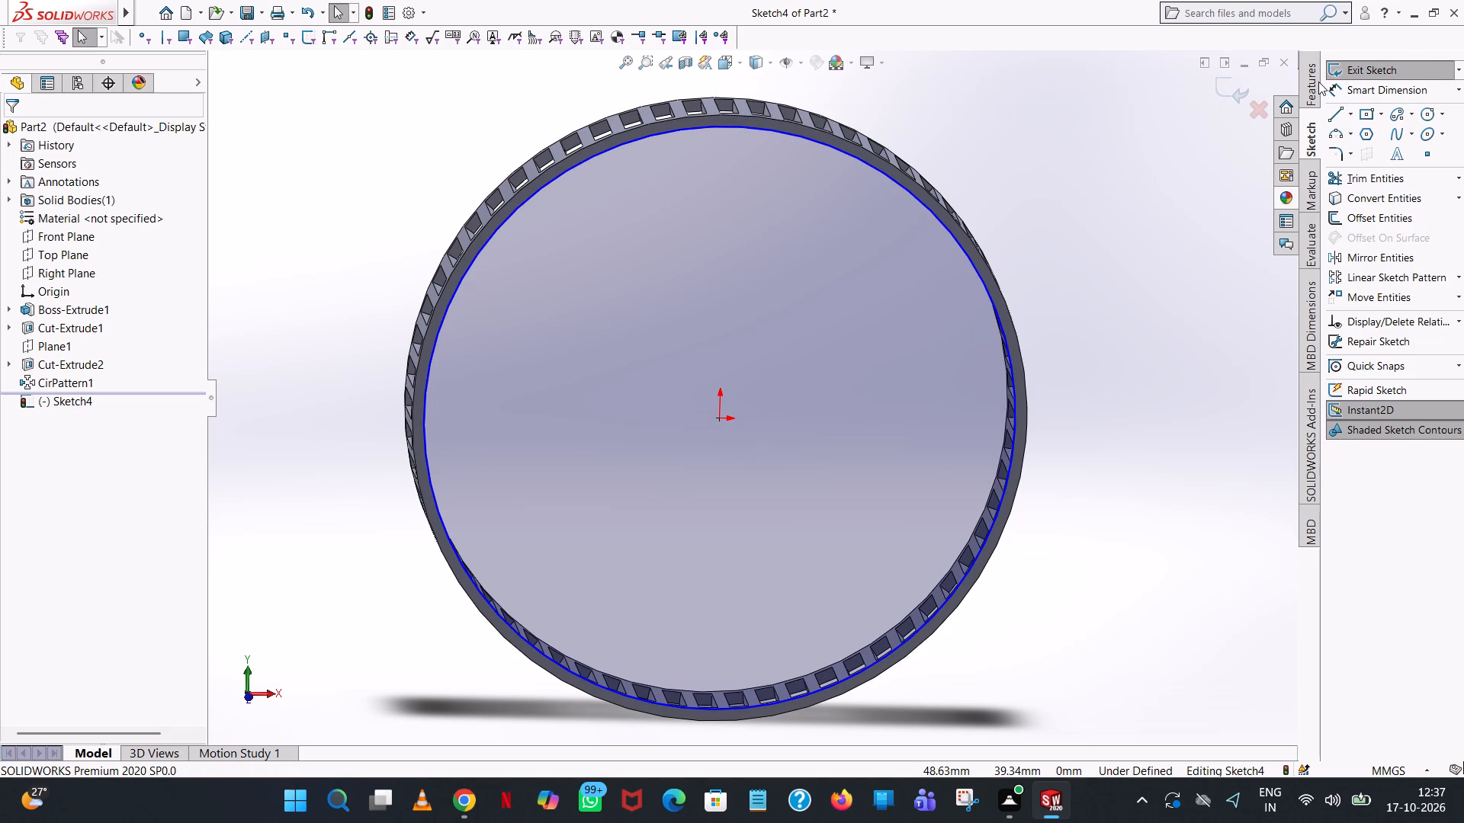
Extrude the circle as a merged blind boss 10 mm deep, with the direction reversed into the ring.
{"action": "left_click", "coordinate": [1318, 82]}
{"action": "left_click", "coordinate": [1334, 75]}
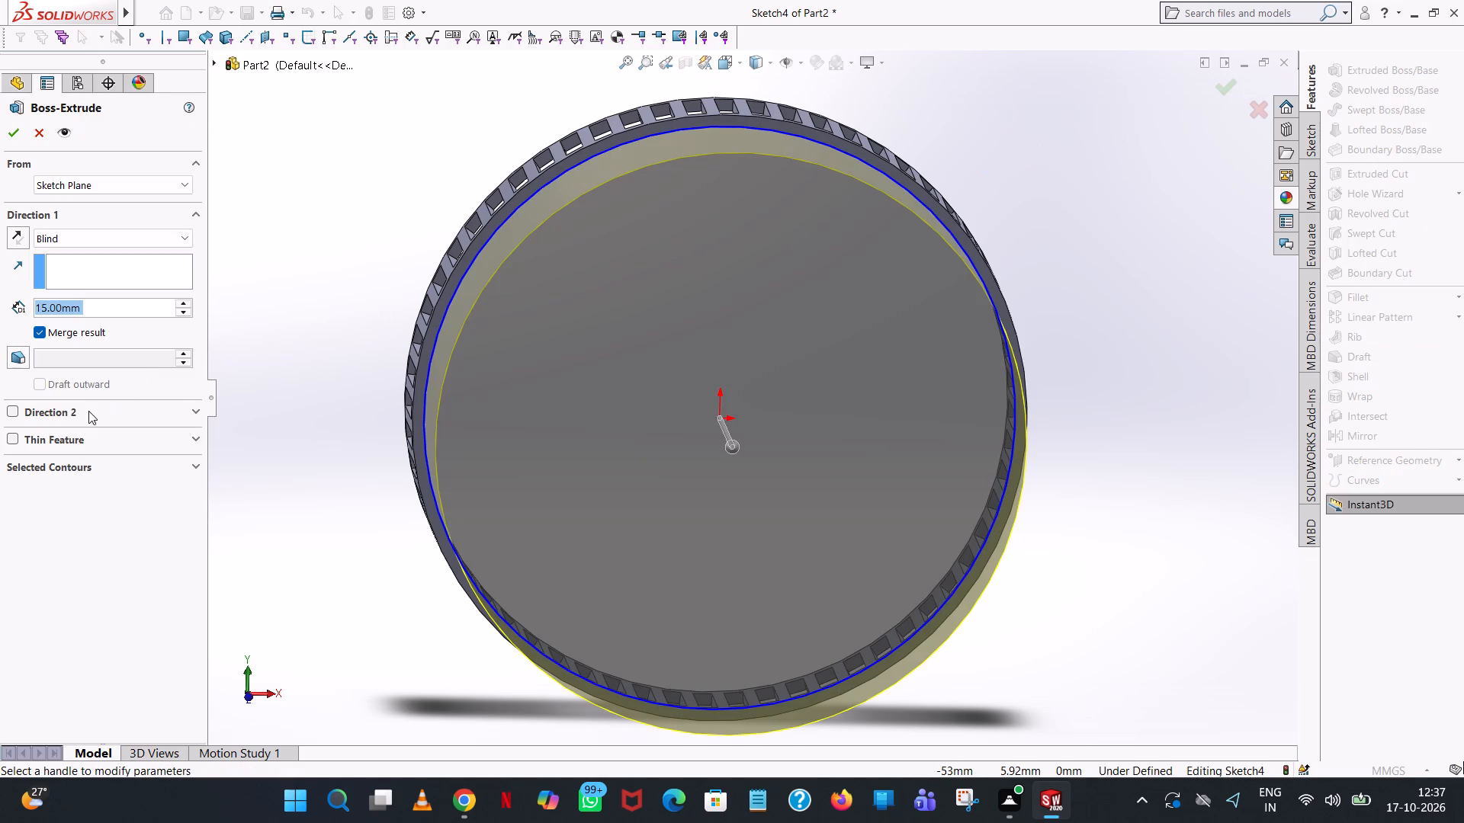
{"action": "left_click", "coordinate": [19, 234]}
{"action": "double_click", "coordinate": [105, 313]}
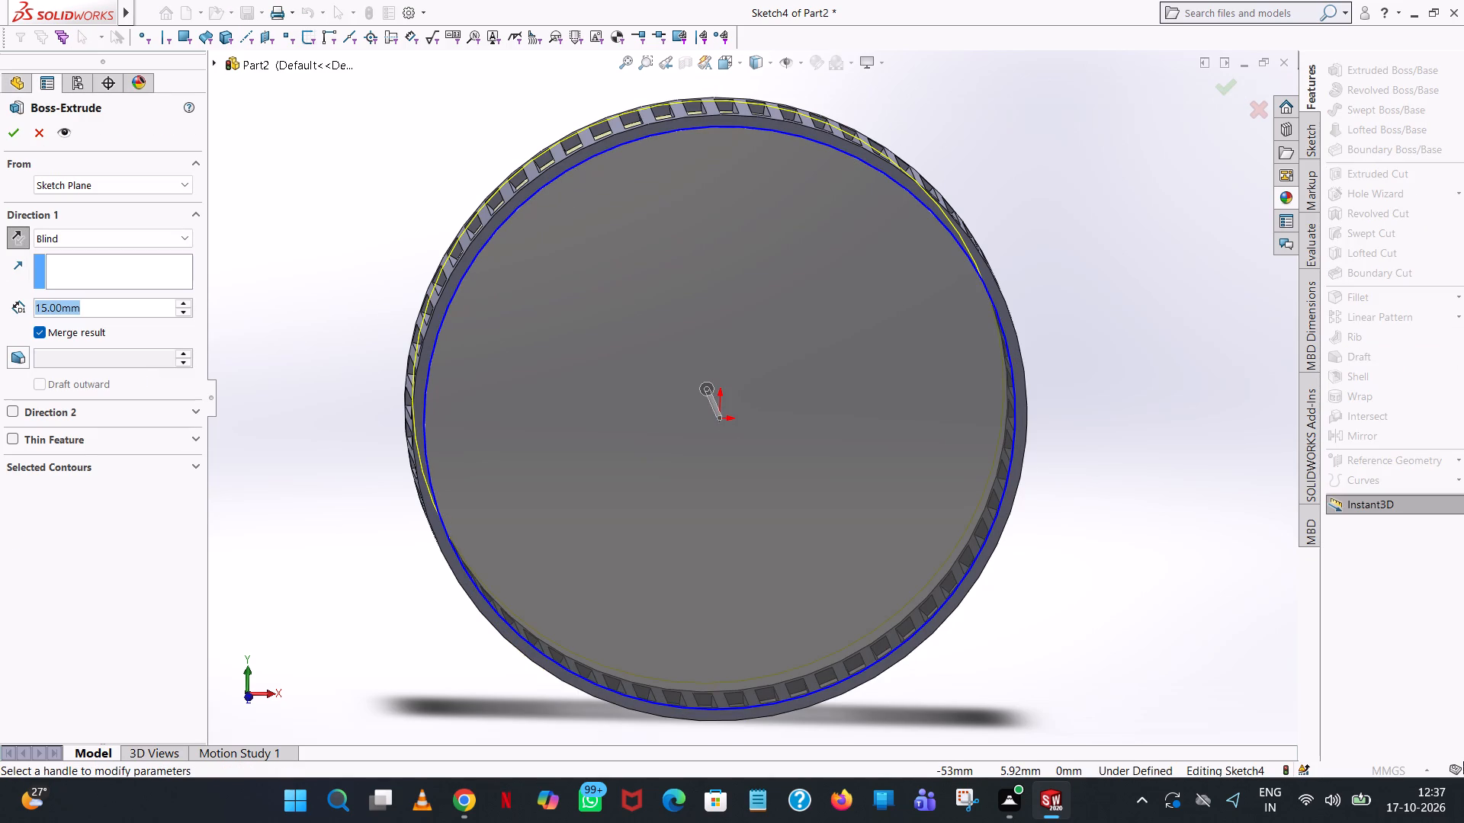
{"action": "type", "text": "10."}
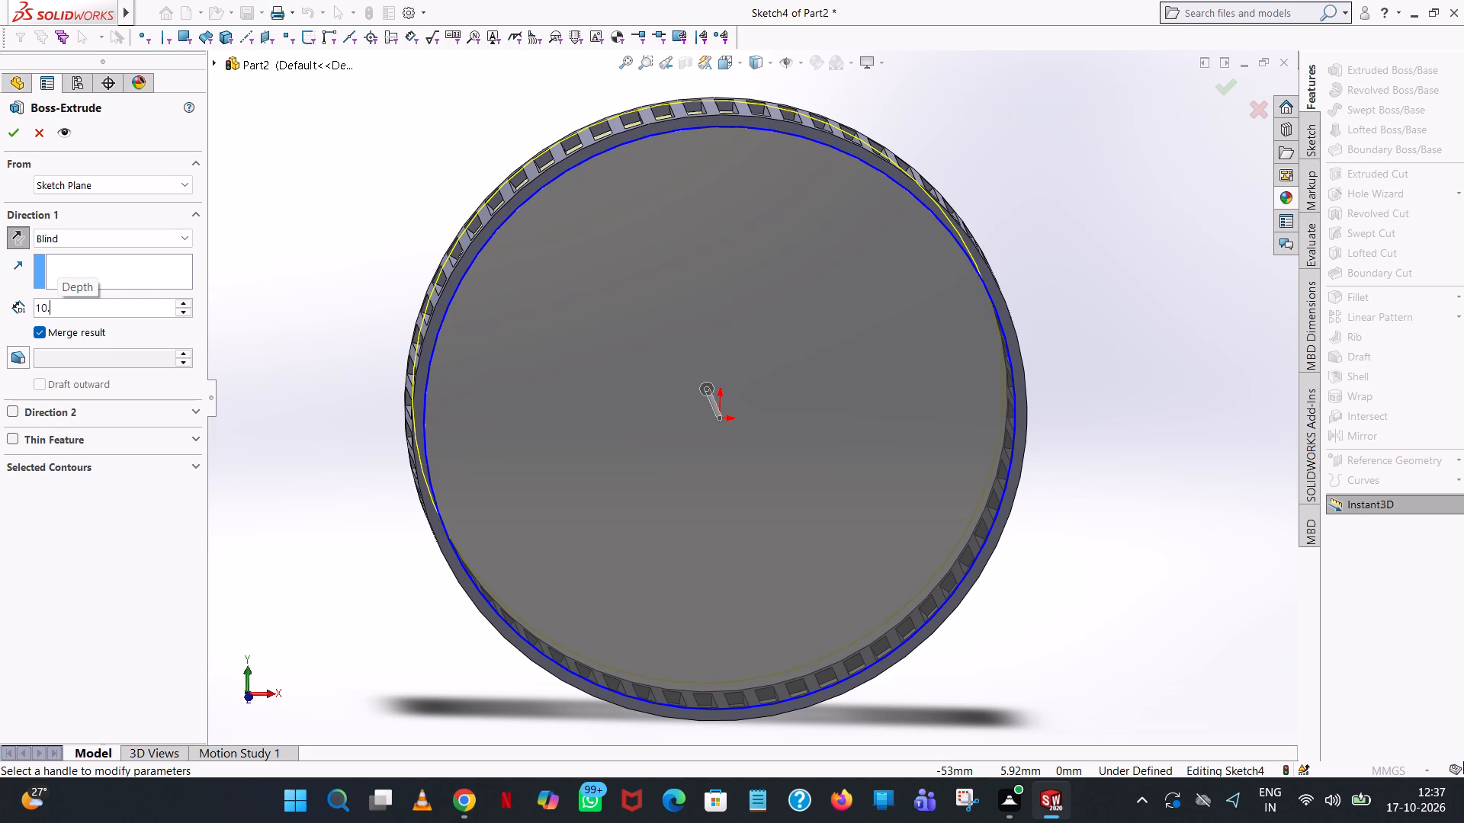
{"action": "key", "text": "BackSpace"}
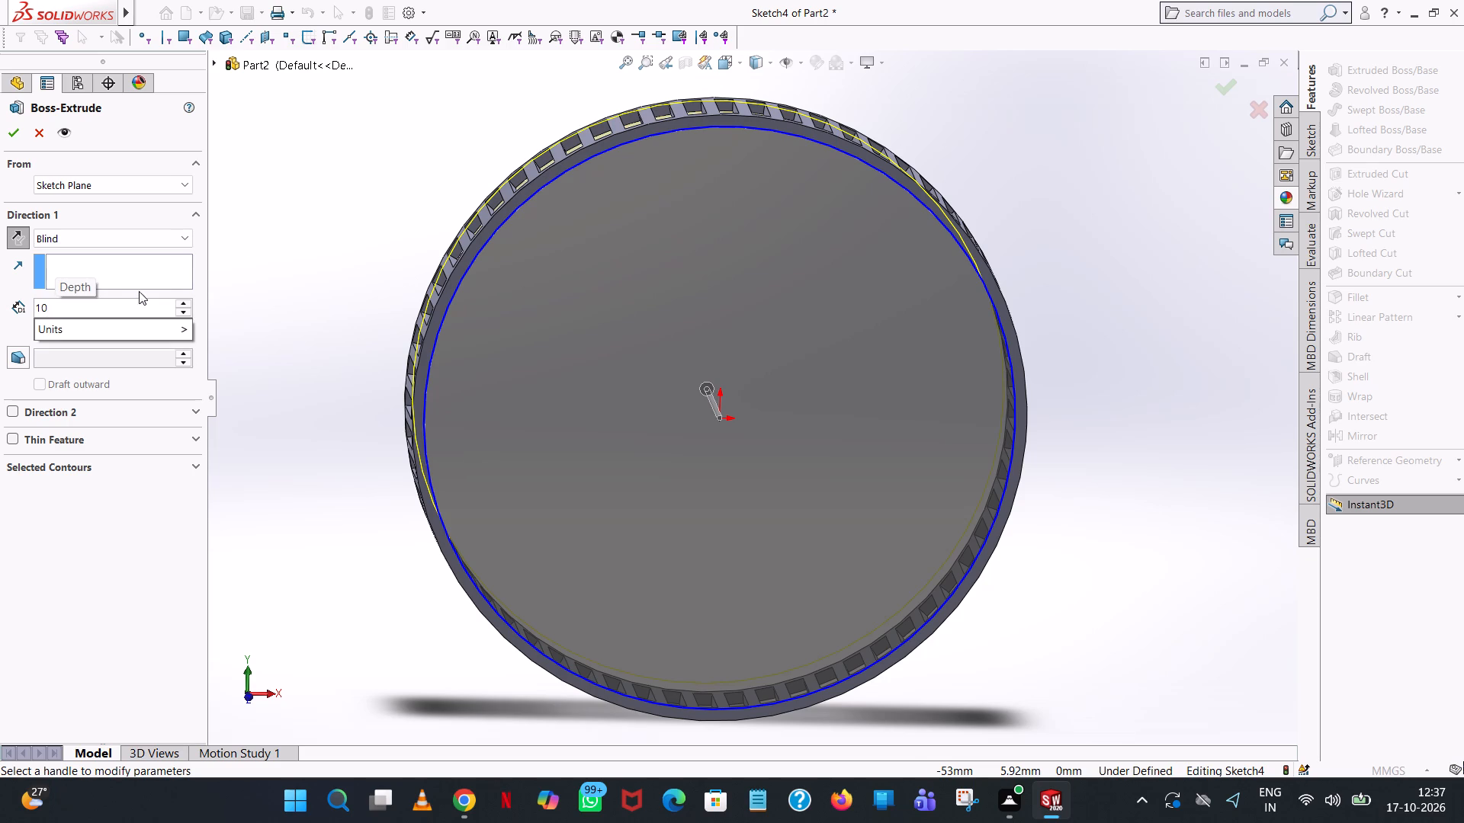
{"action": "left_click", "coordinate": [364, 174]}
{"action": "middle_click_drag", "start_coordinate": [369, 175], "coordinate": [413, 352]}
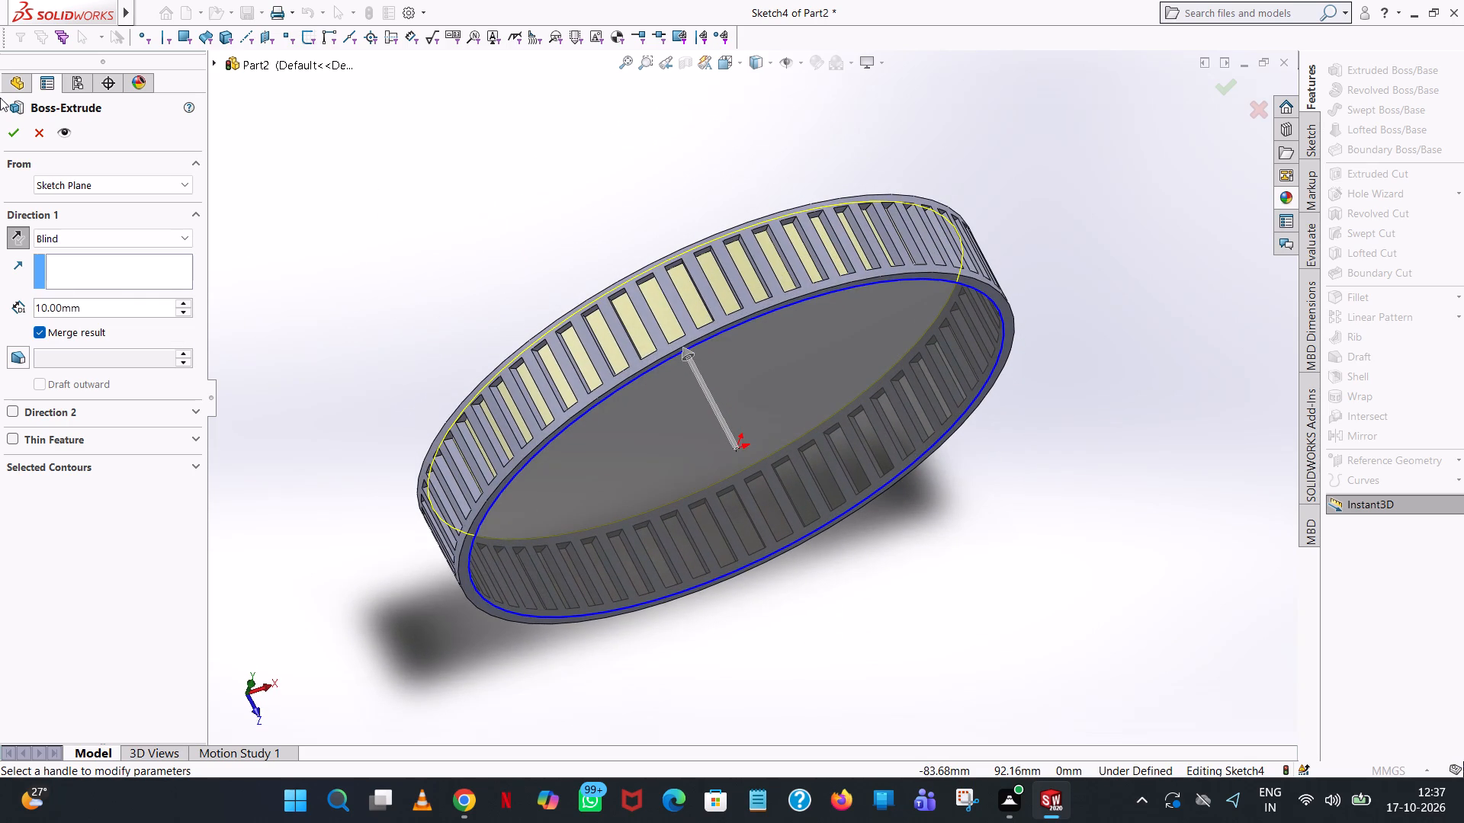
{"action": "left_click", "coordinate": [11, 132]}
{"action": "left_click", "coordinate": [552, 137]}
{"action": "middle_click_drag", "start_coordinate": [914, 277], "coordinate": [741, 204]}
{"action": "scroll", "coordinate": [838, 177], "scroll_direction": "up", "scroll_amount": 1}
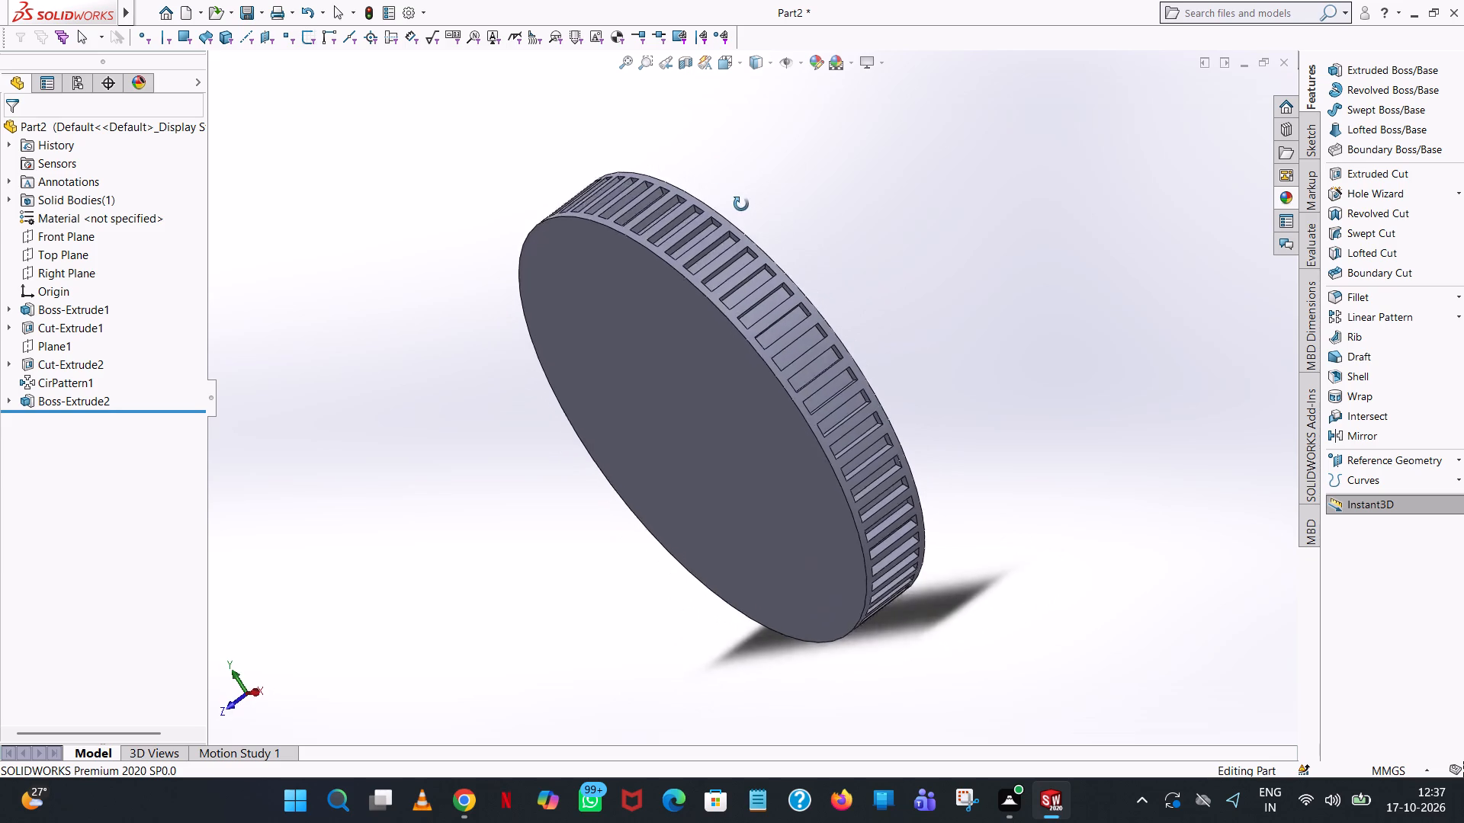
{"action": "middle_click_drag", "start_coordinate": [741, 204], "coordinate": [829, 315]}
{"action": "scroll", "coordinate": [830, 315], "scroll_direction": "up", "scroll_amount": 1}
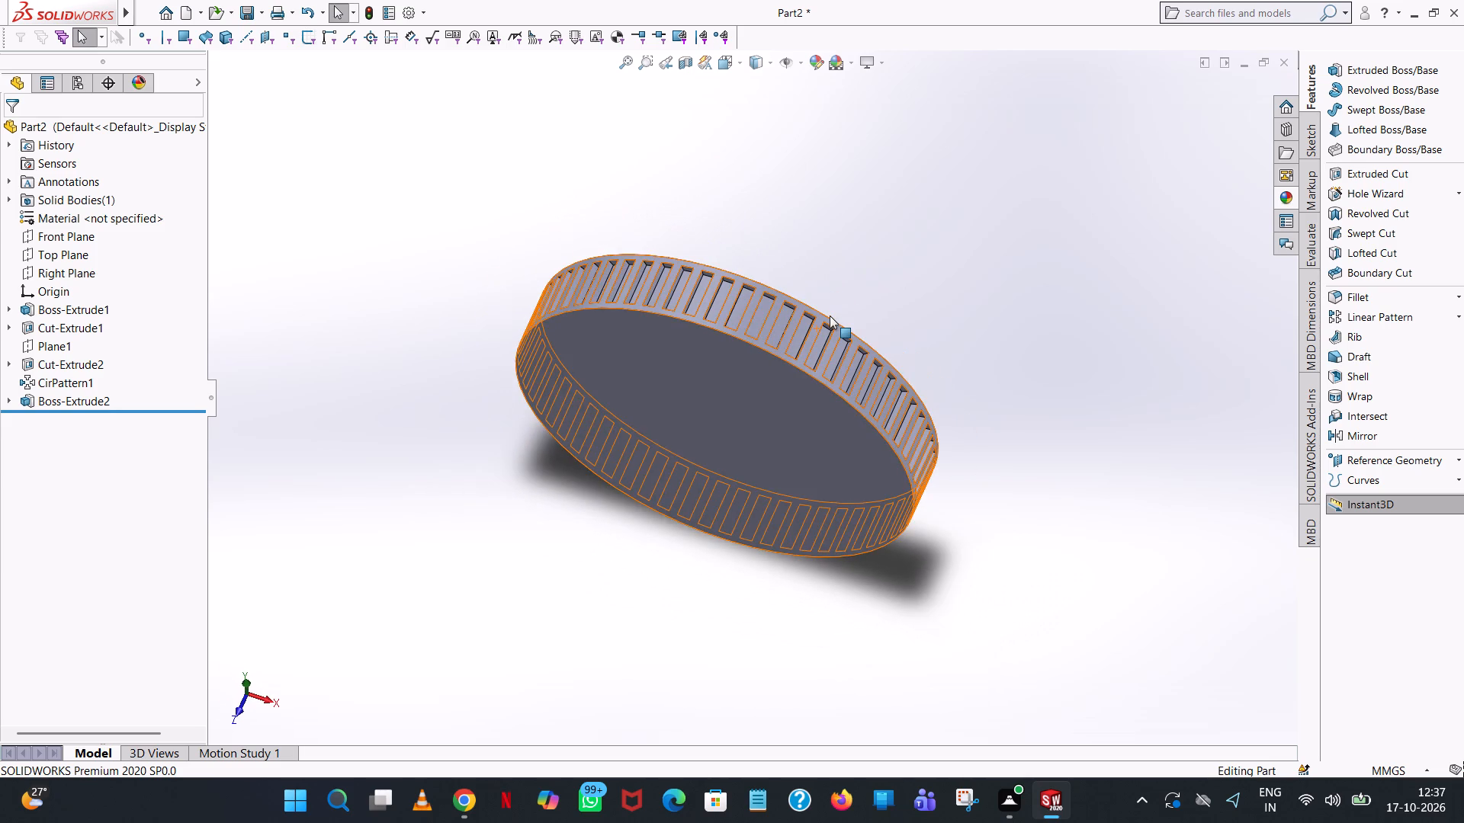
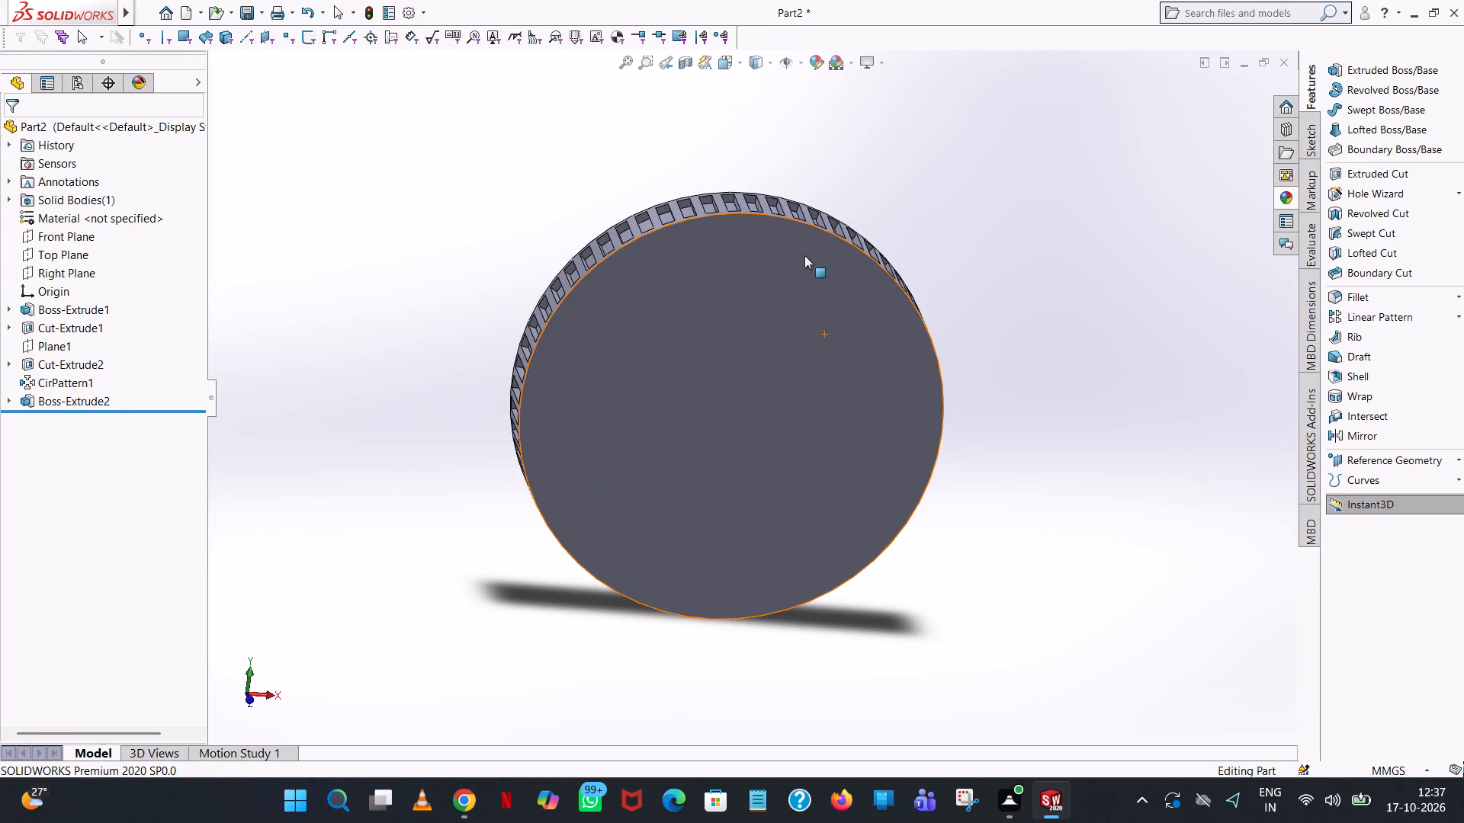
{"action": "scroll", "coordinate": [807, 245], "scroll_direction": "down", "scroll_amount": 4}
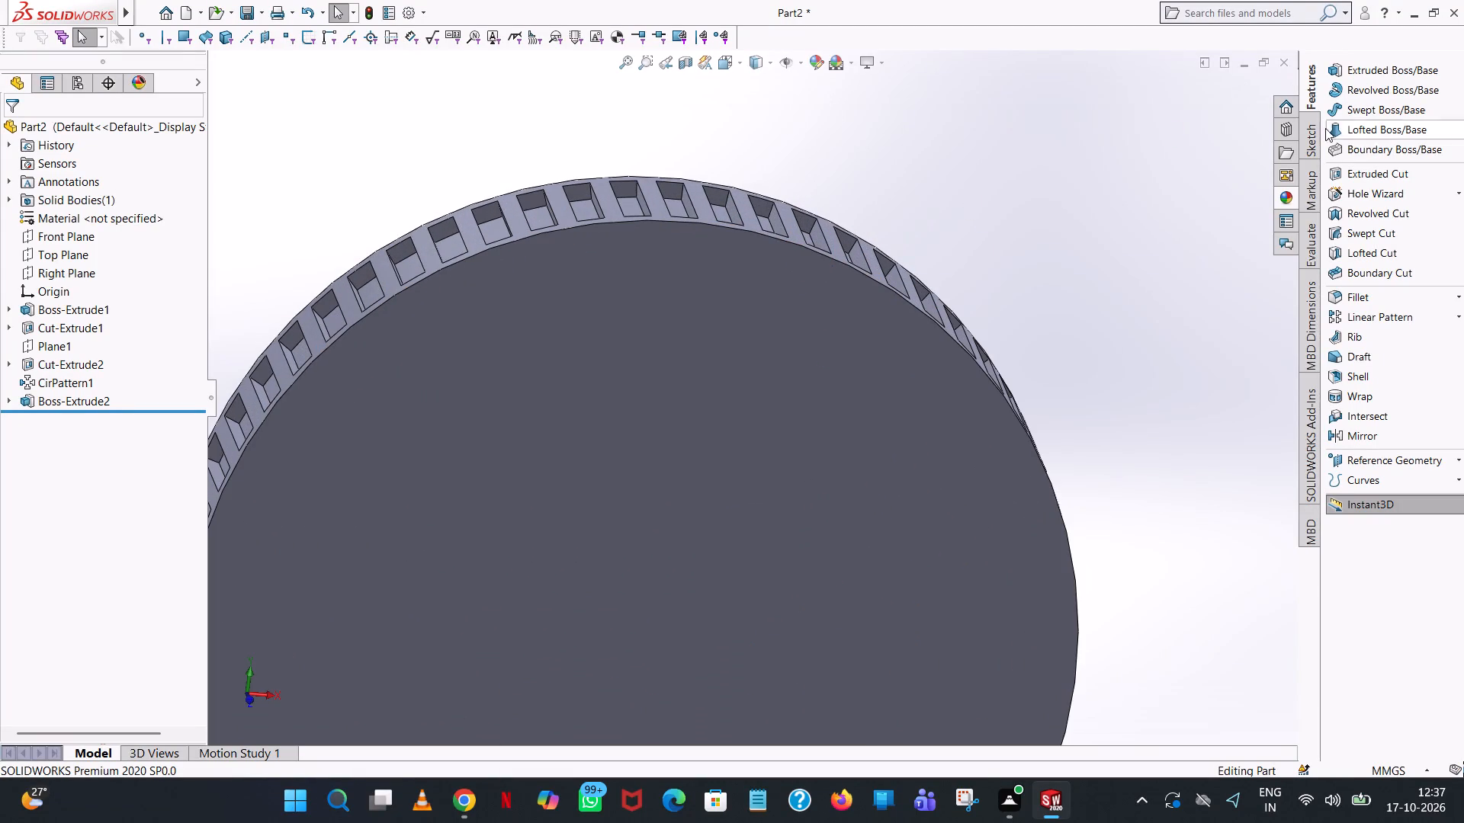
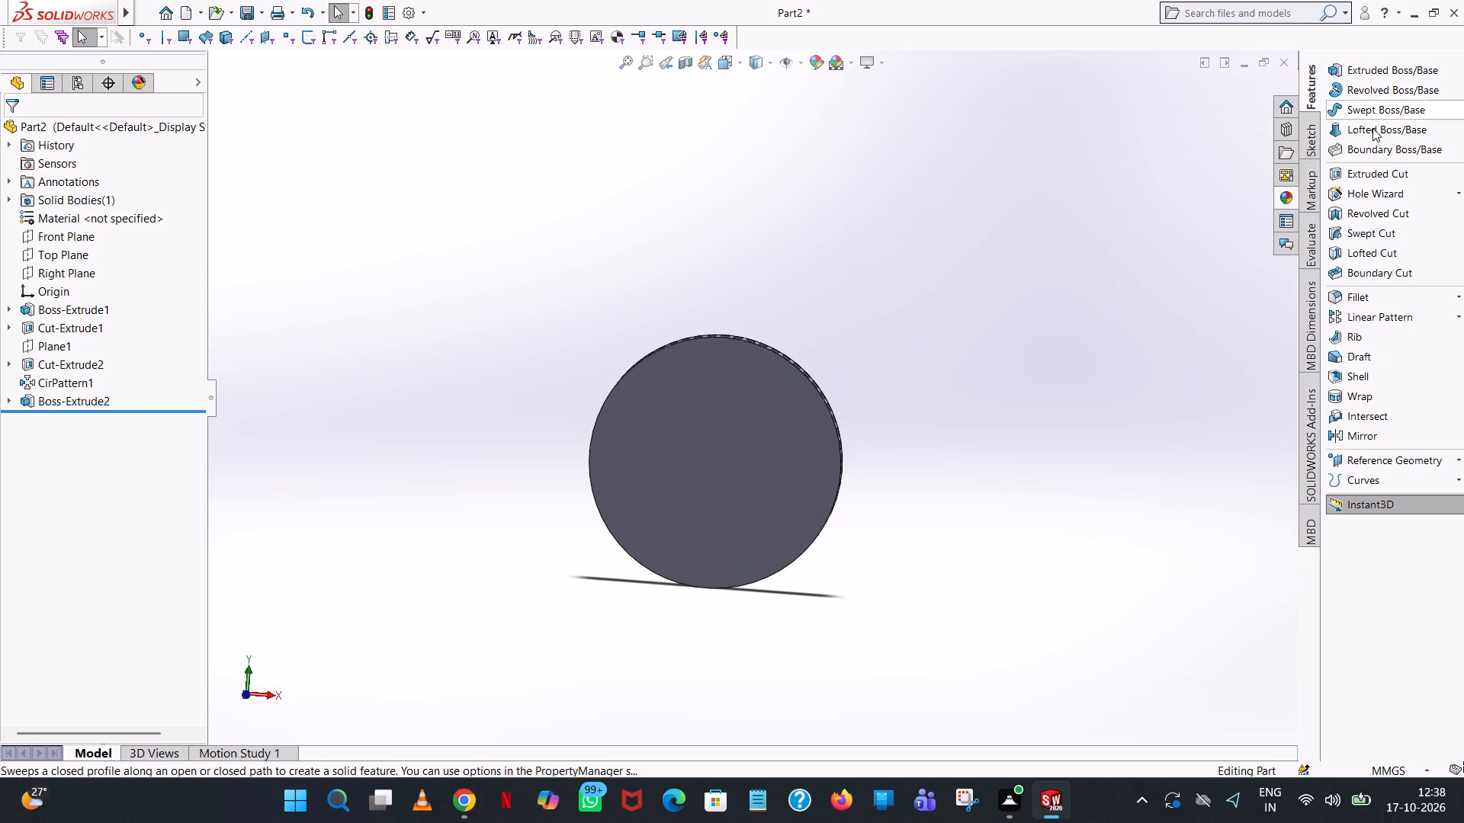
Start an Extruded Cut sketch on the disc's flat front face and draw an origin-centred circle of radius 30 mm.
{"action": "left_click", "coordinate": [1376, 174]}
{"action": "left_click", "coordinate": [716, 457]}
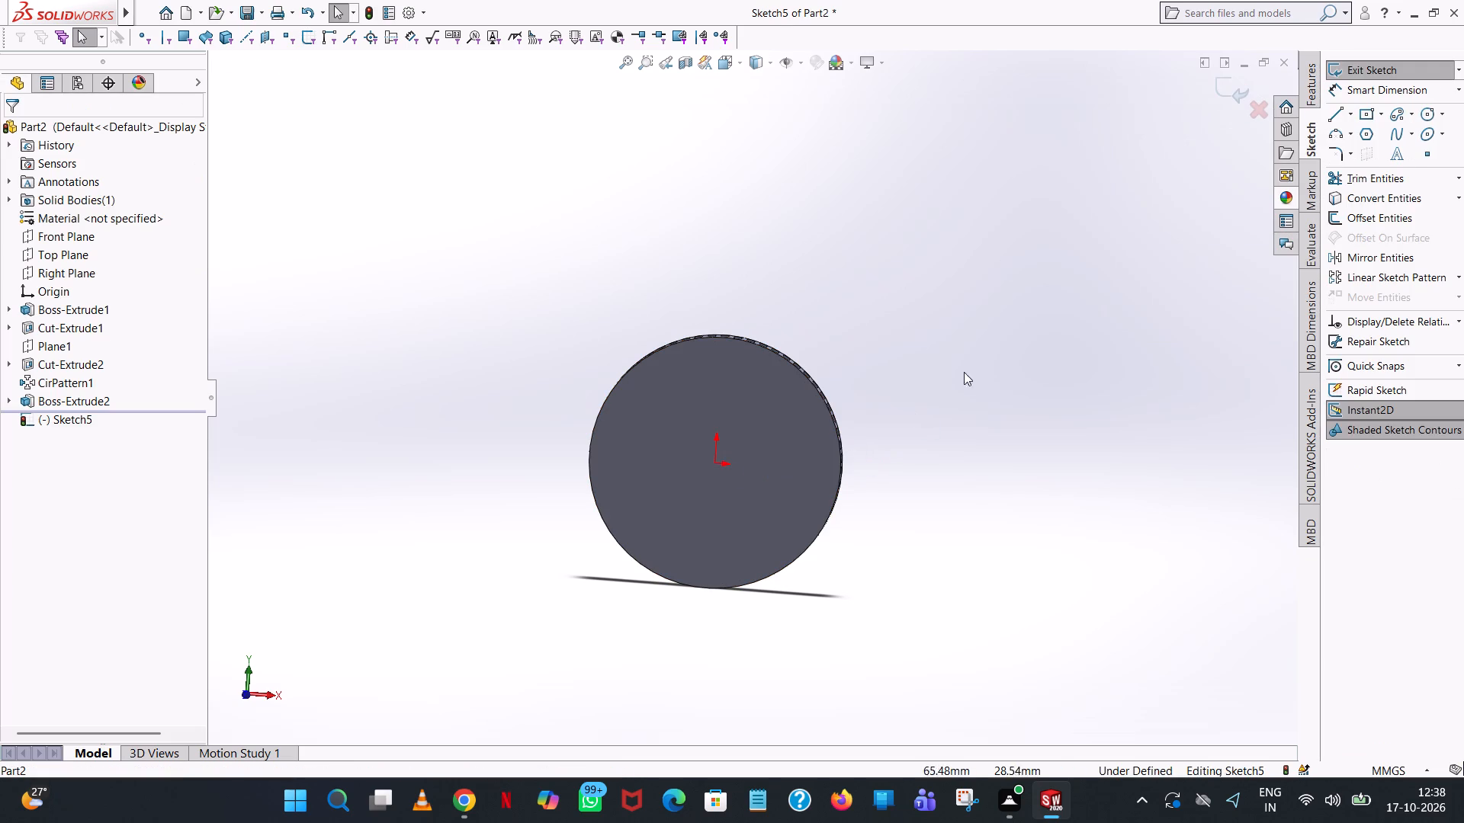
{"action": "left_click", "coordinate": [1426, 119]}
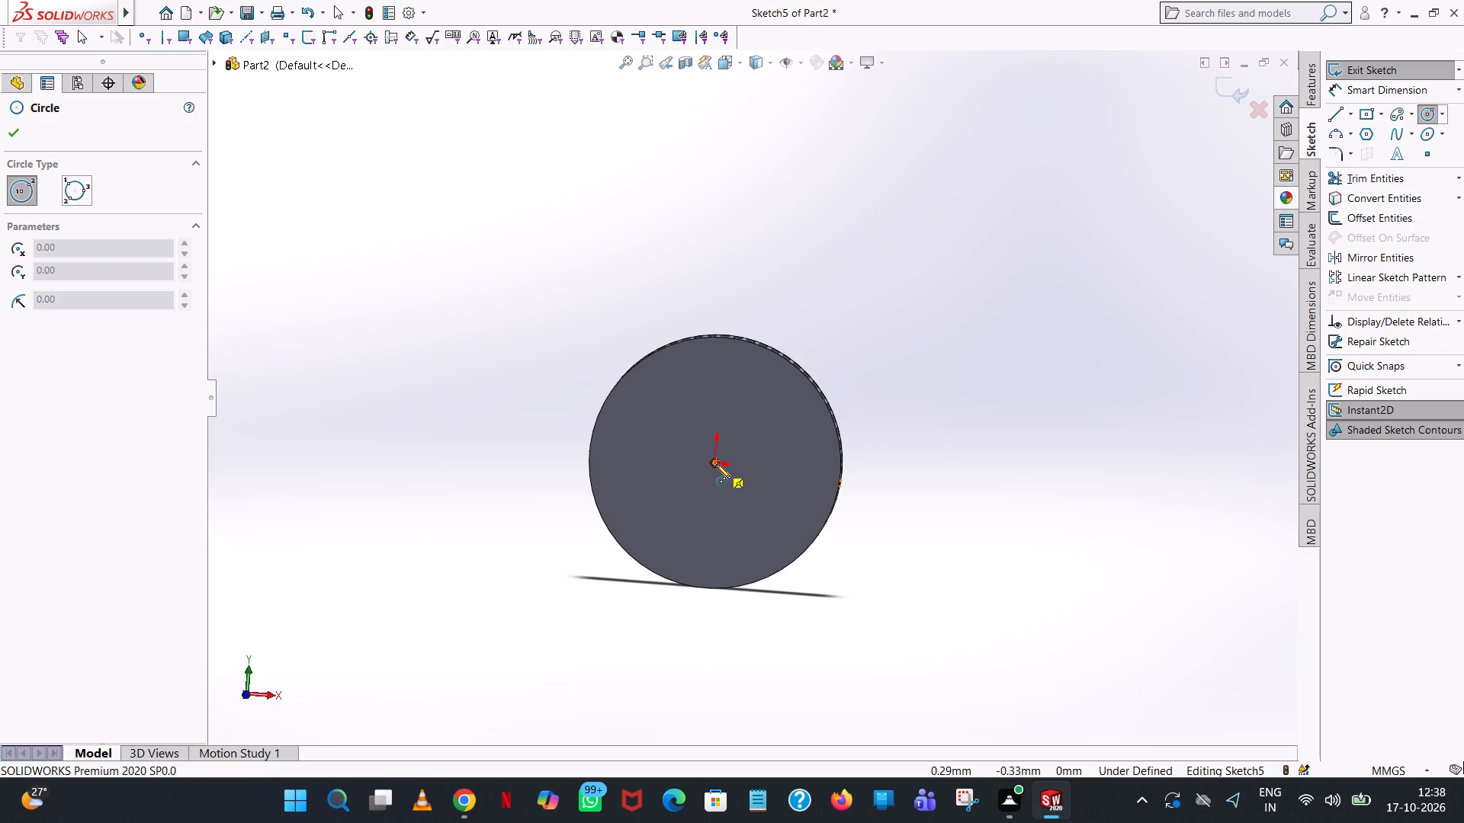
{"action": "left_click", "coordinate": [716, 464]}
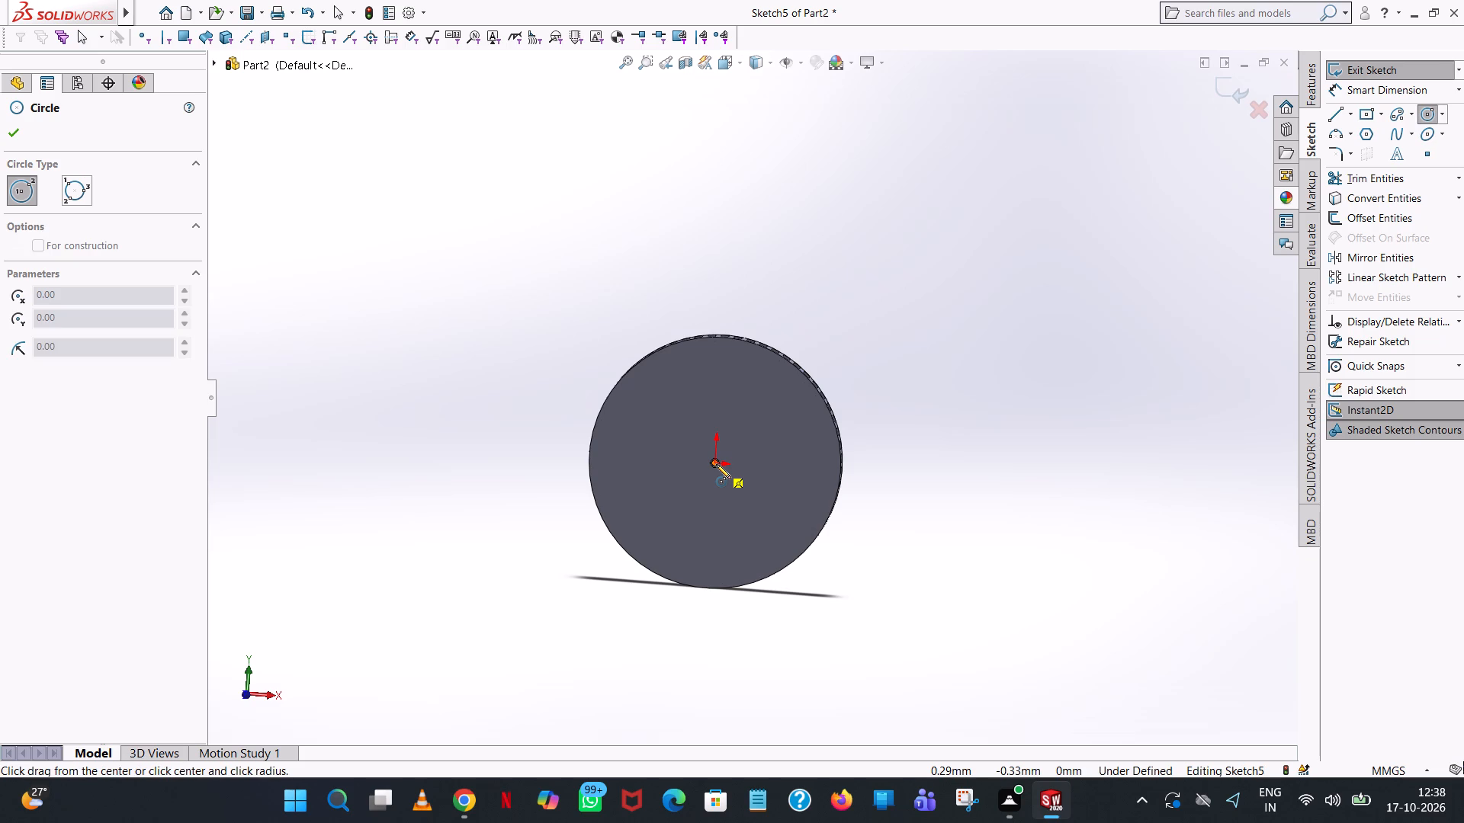
{"action": "left_click", "coordinate": [740, 373]}
{"action": "type", "text": "30"}
{"action": "key", "text": "Return"}
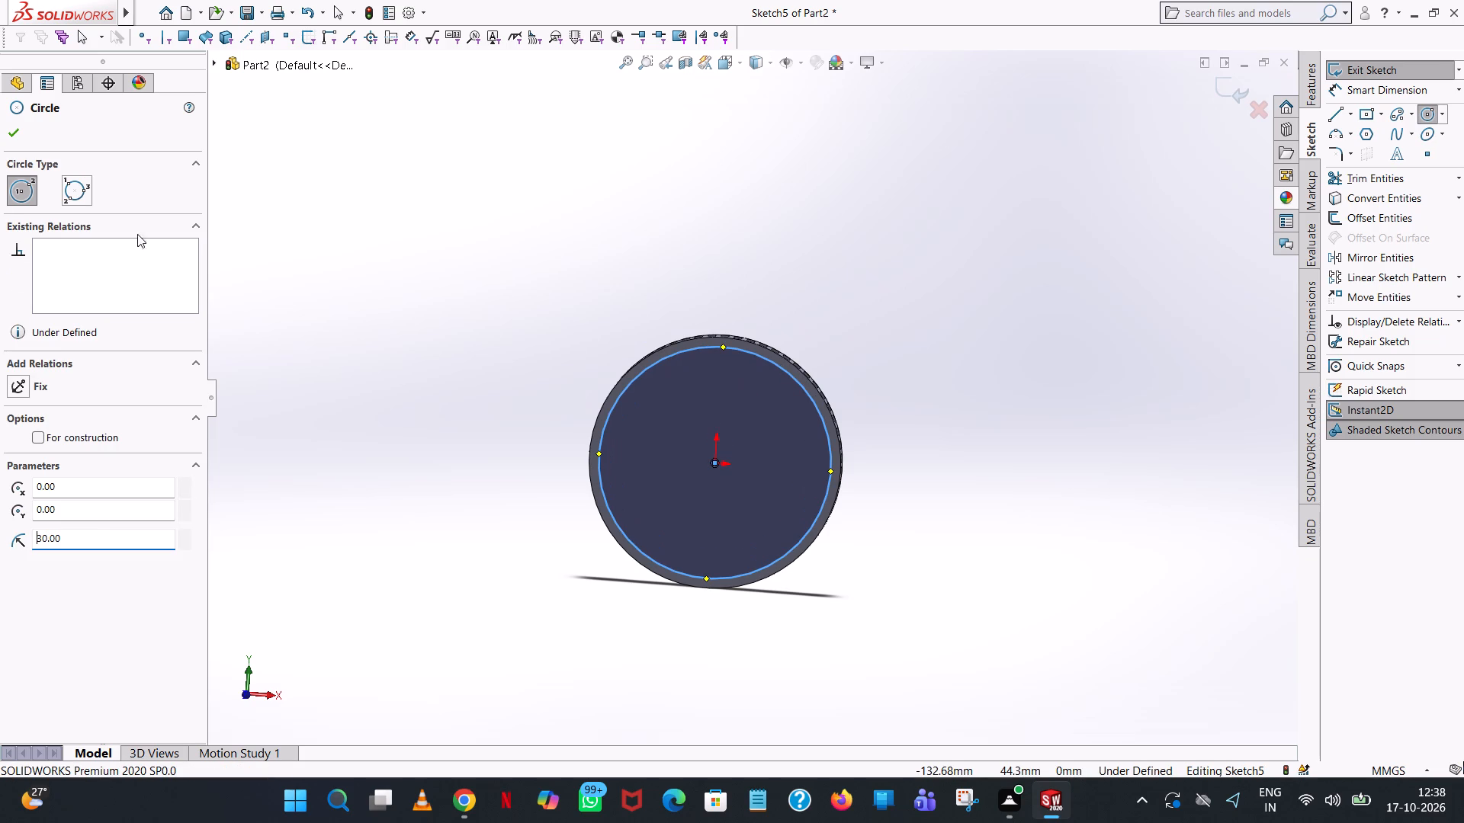
{"action": "left_click", "coordinate": [8, 132]}
{"action": "left_click", "coordinate": [724, 216]}
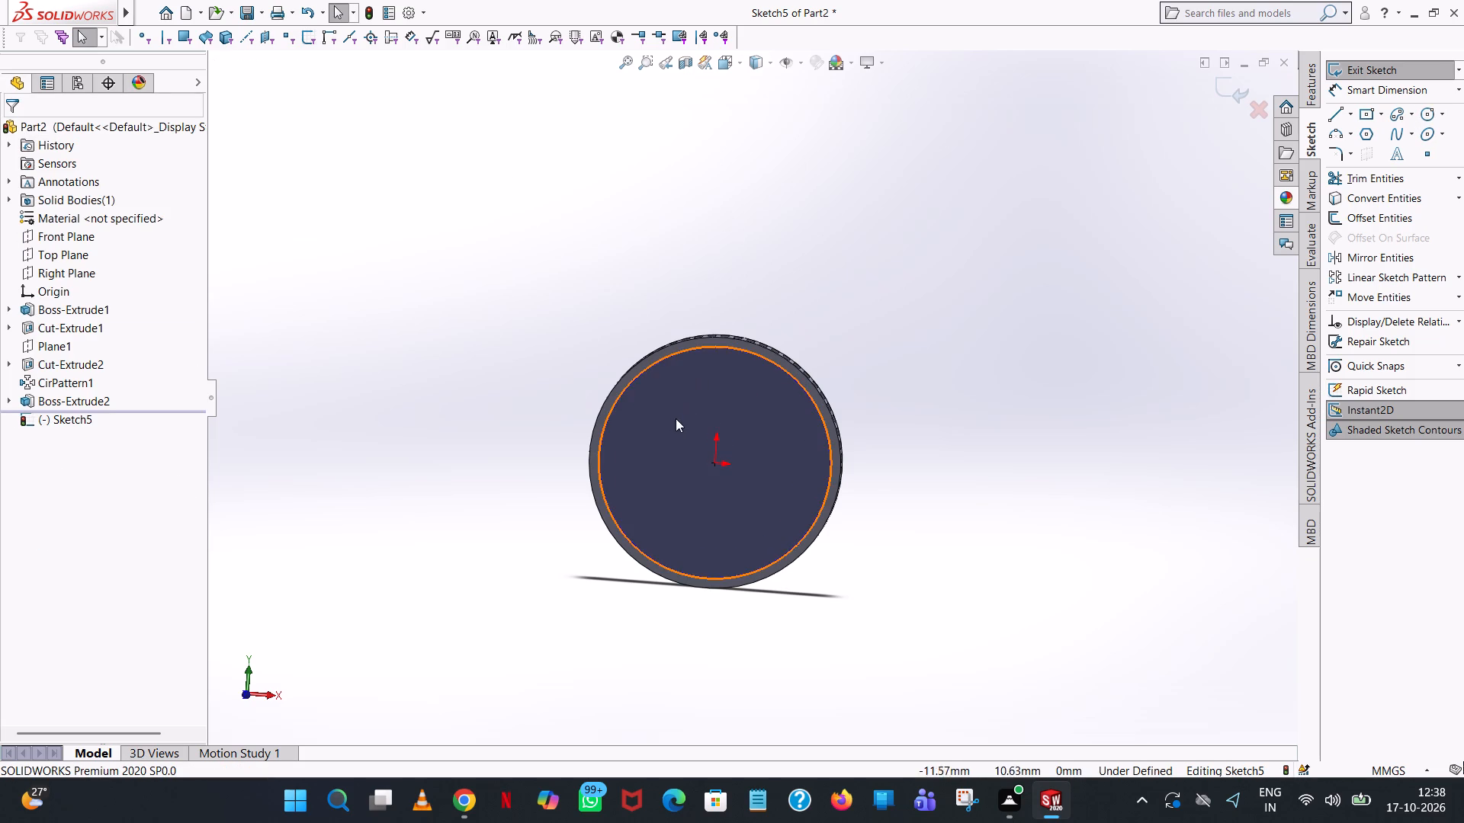
Add a diameter dimension to the sketched circle, fully defining the cut sketch.
{"action": "scroll", "coordinate": [679, 418], "scroll_direction": "down", "scroll_amount": 7}
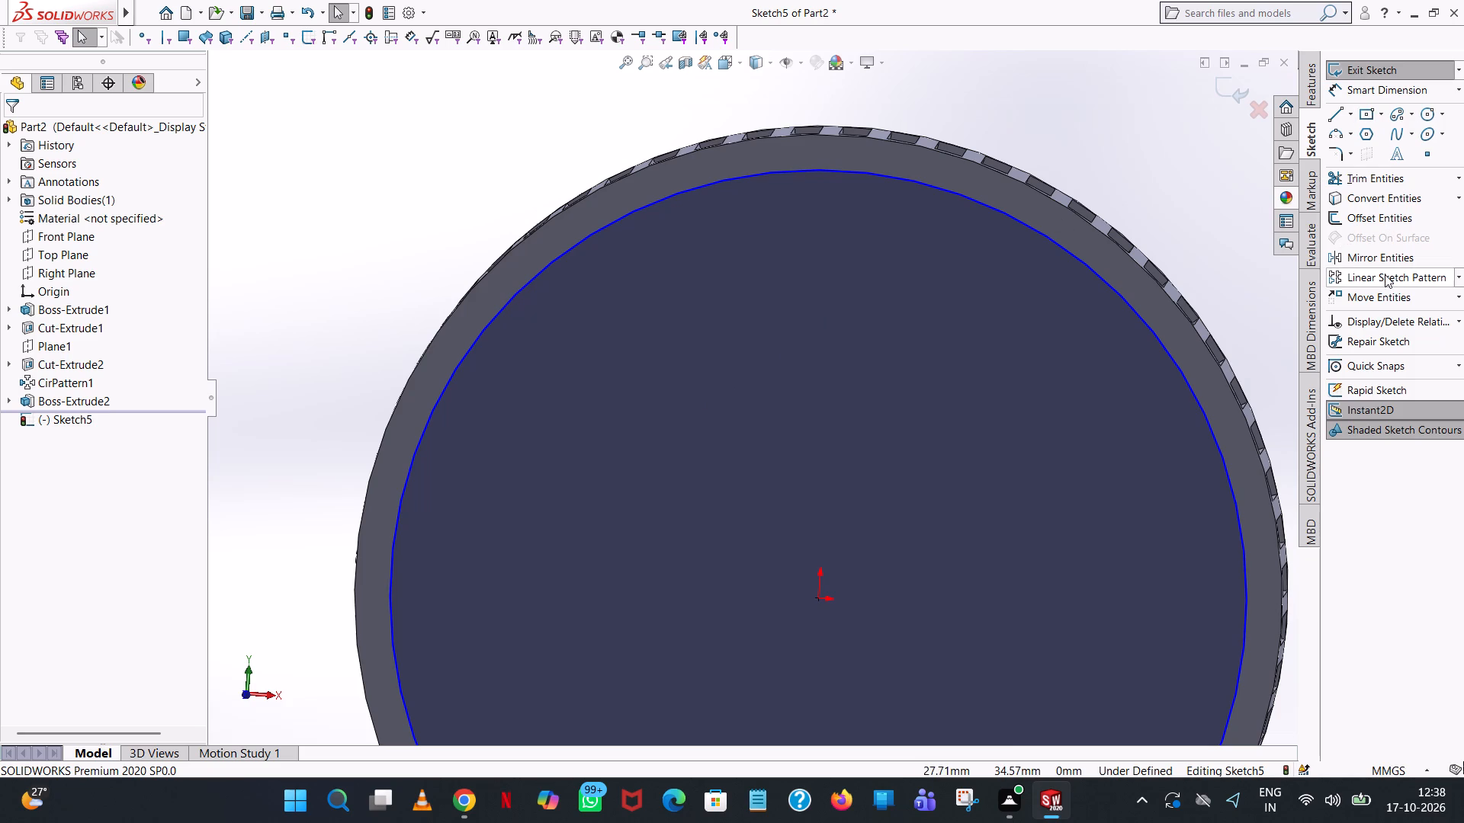
{"action": "left_click", "coordinate": [1382, 94]}
{"action": "left_click", "coordinate": [911, 181]}
{"action": "left_click", "coordinate": [1064, 115]}
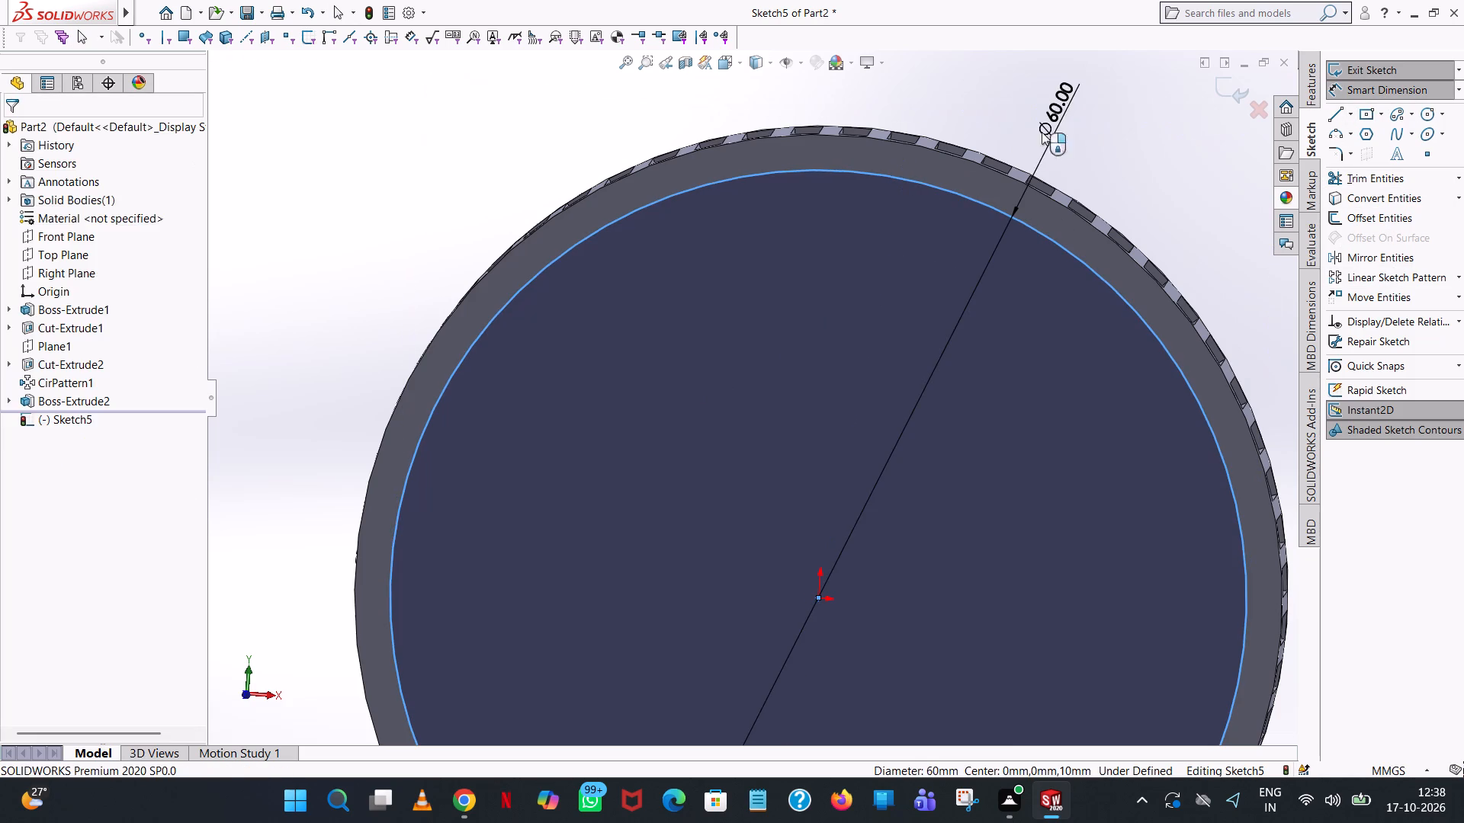
{"action": "left_click", "coordinate": [996, 91]}
{"action": "left_click", "coordinate": [1121, 154]}
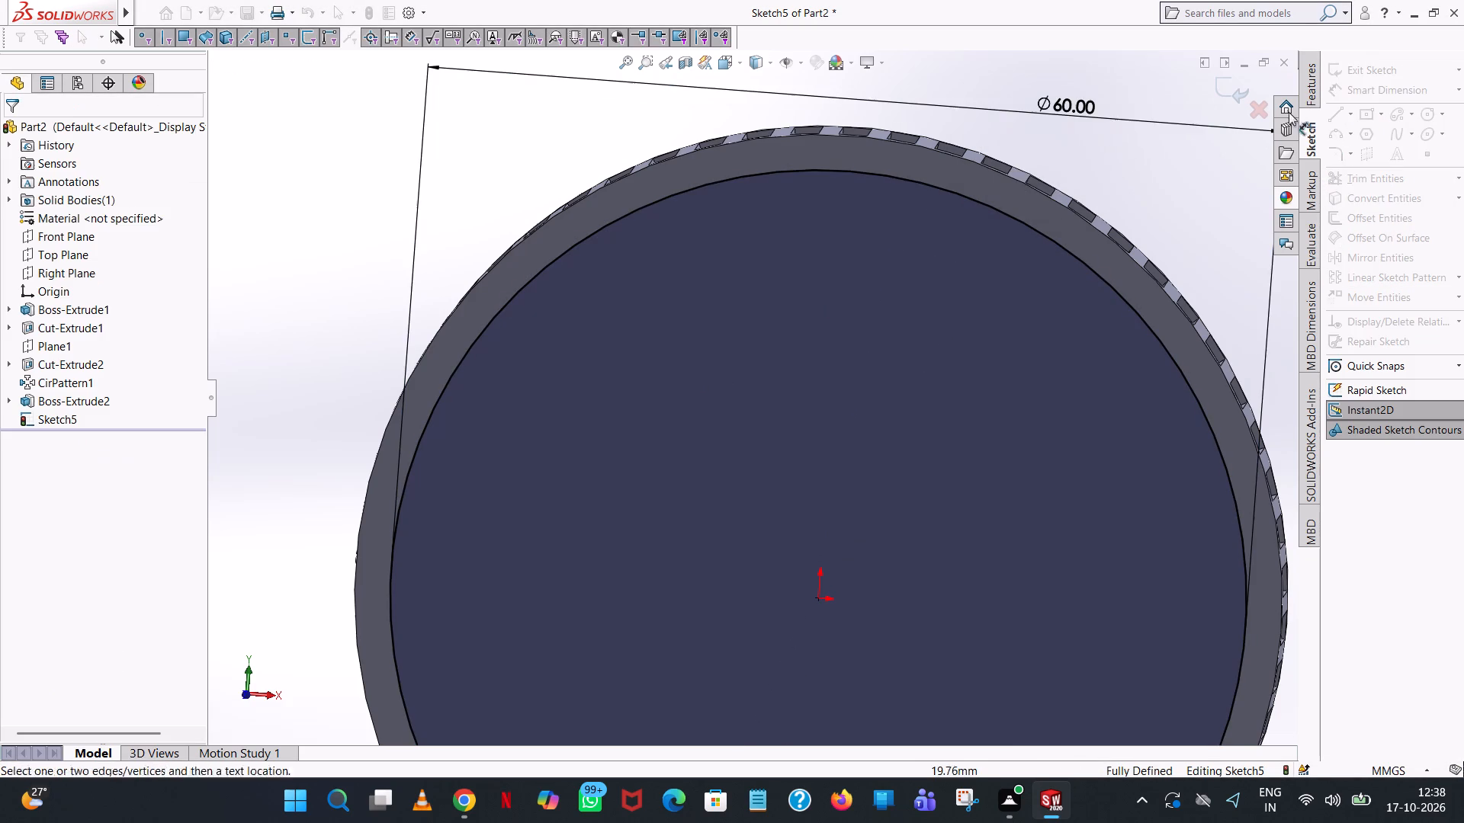
Extrude-cut the circle as a Blind cut 10 mm deep to open the centre of the disc.
{"action": "left_click", "coordinate": [1311, 93]}
{"action": "left_click", "coordinate": [1366, 180]}
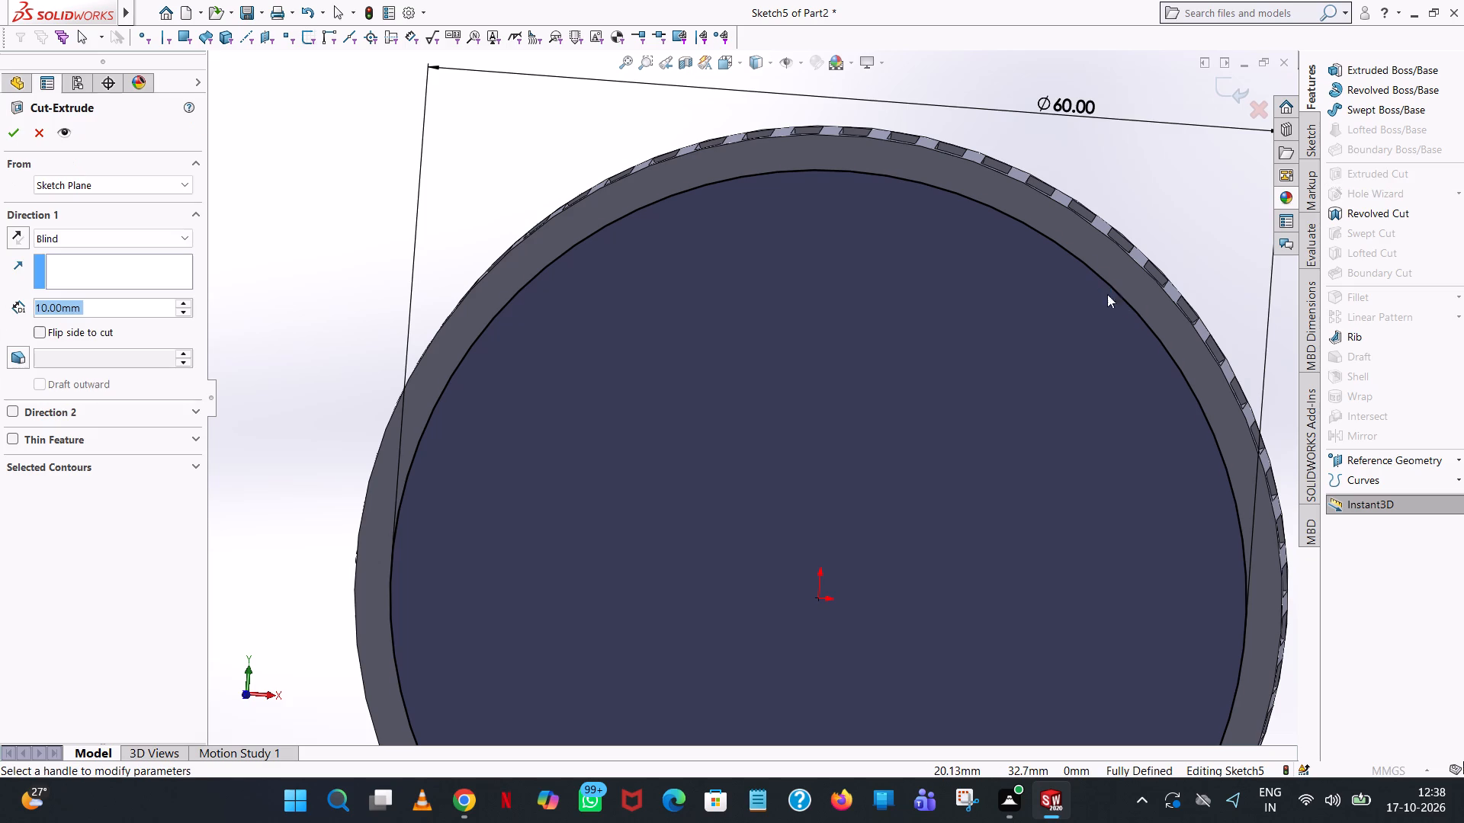
{"action": "scroll", "coordinate": [1126, 280], "scroll_direction": "up", "scroll_amount": 7}
{"action": "middle_click_drag", "start_coordinate": [1104, 326], "coordinate": [937, 392]}
{"action": "left_click", "coordinate": [19, 140]}
{"action": "left_click", "coordinate": [971, 258]}
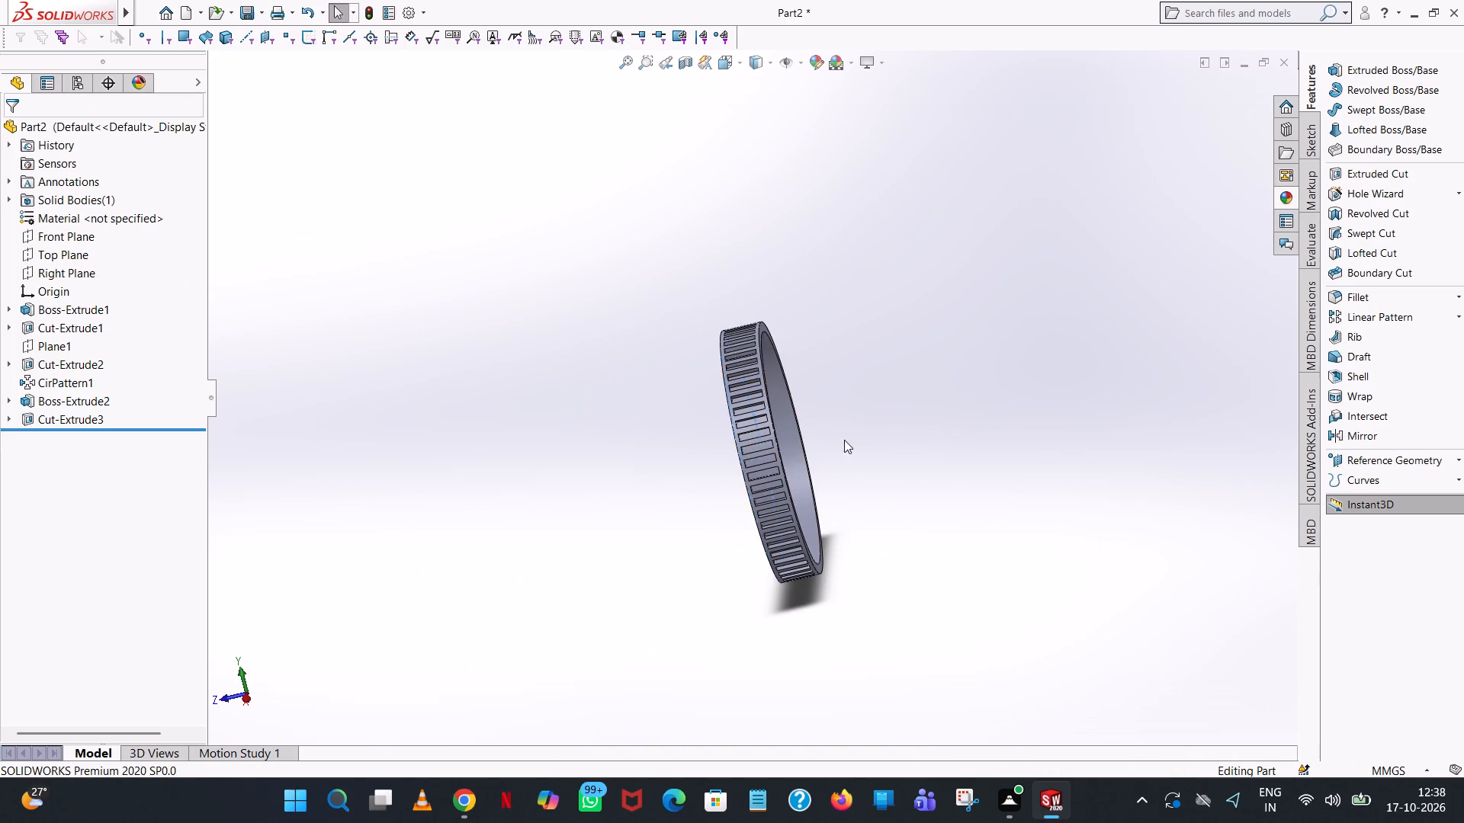
Start an Extruded Boss sketch on the ring's flat front face and draw an origin-centred circle with a radius of 57.95/2 mm.
{"action": "middle_click_drag", "start_coordinate": [862, 431], "coordinate": [995, 378]}
{"action": "scroll", "coordinate": [814, 386], "scroll_direction": "down", "scroll_amount": 5}
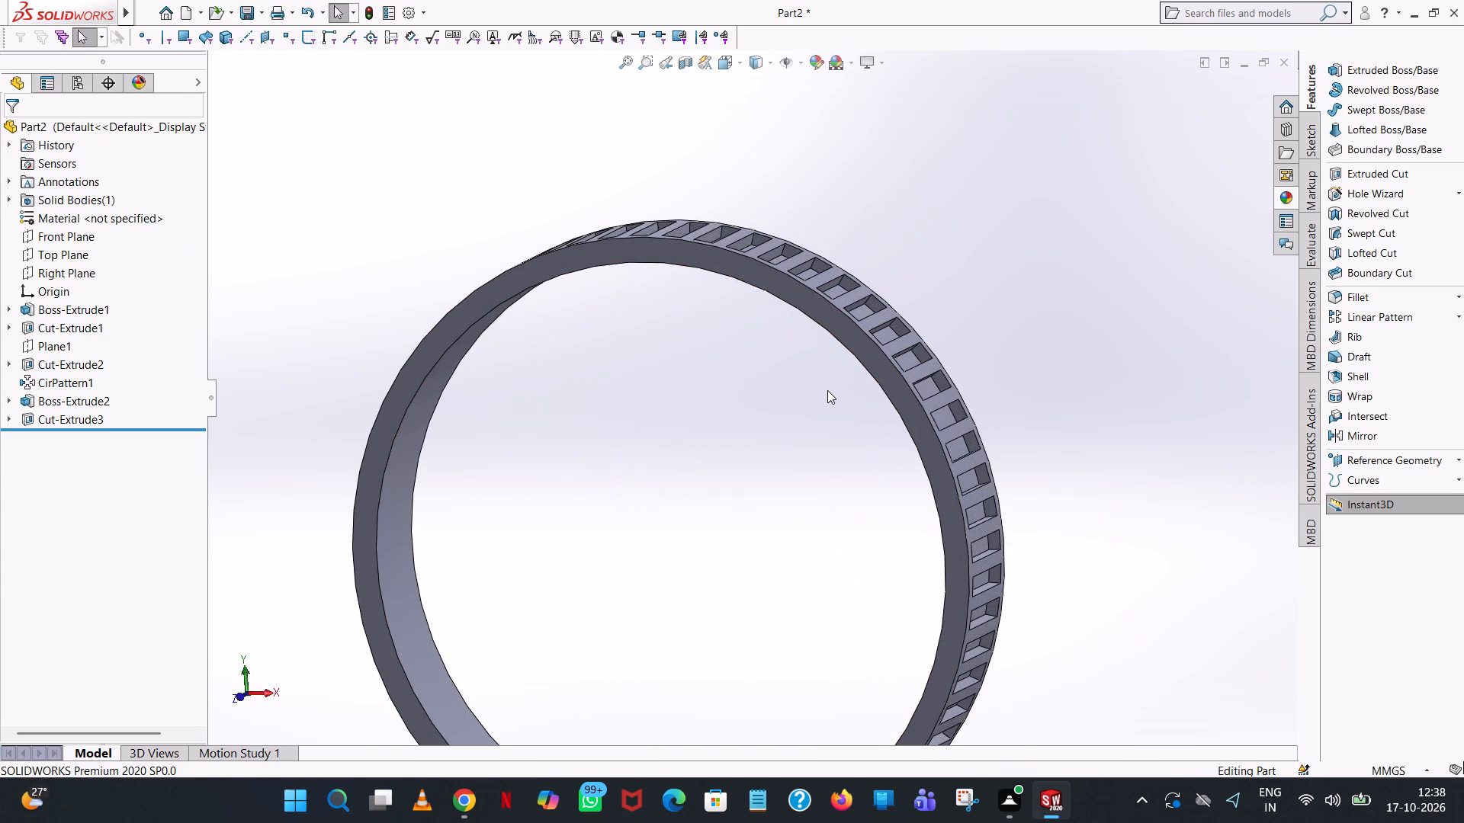
{"action": "middle_click_drag", "start_coordinate": [829, 389], "coordinate": [850, 374]}
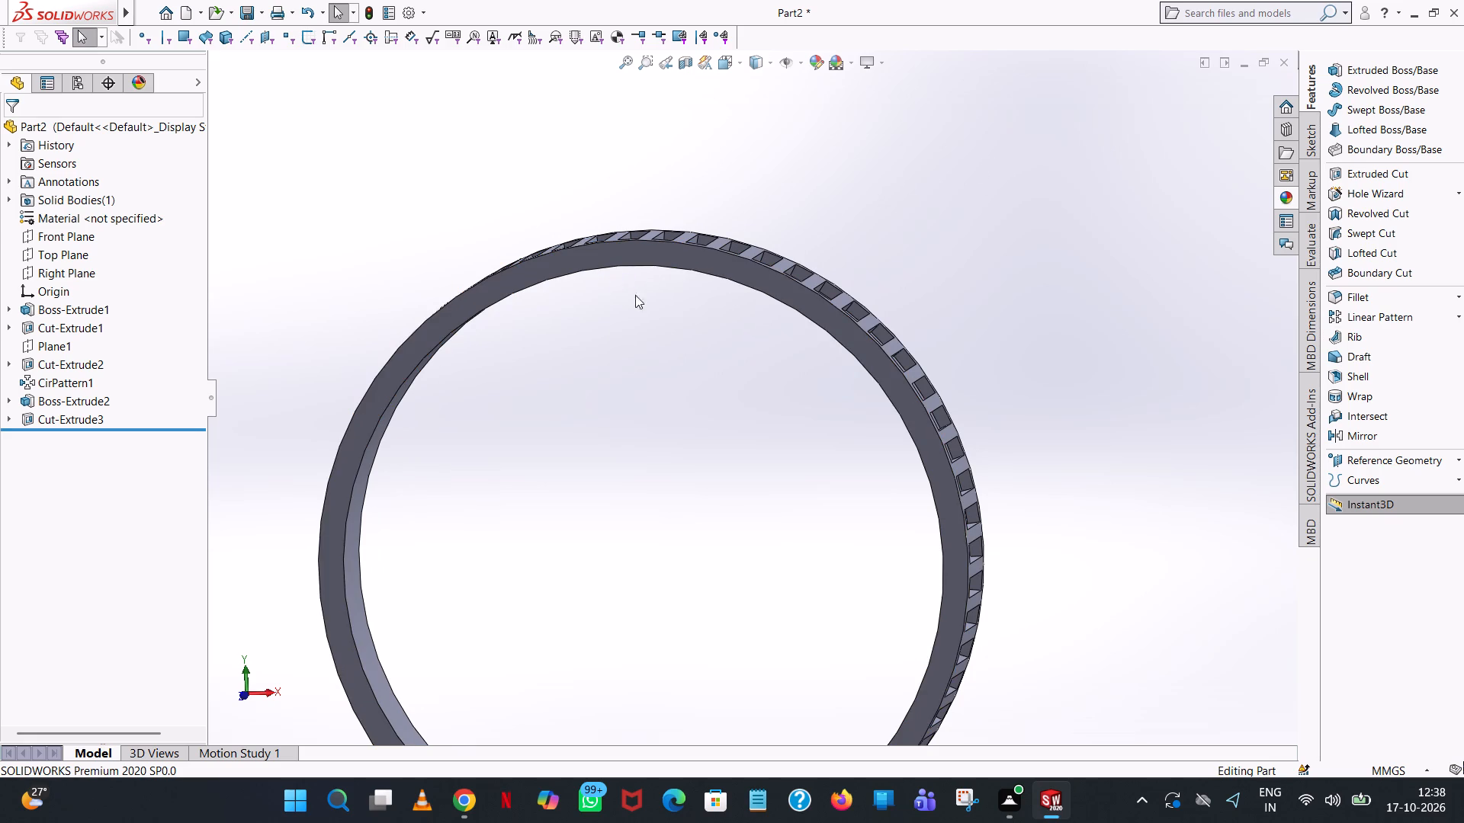
{"action": "scroll", "coordinate": [657, 275], "scroll_direction": "down", "scroll_amount": 5}
{"action": "scroll", "coordinate": [695, 360], "scroll_direction": "up", "scroll_amount": 2}
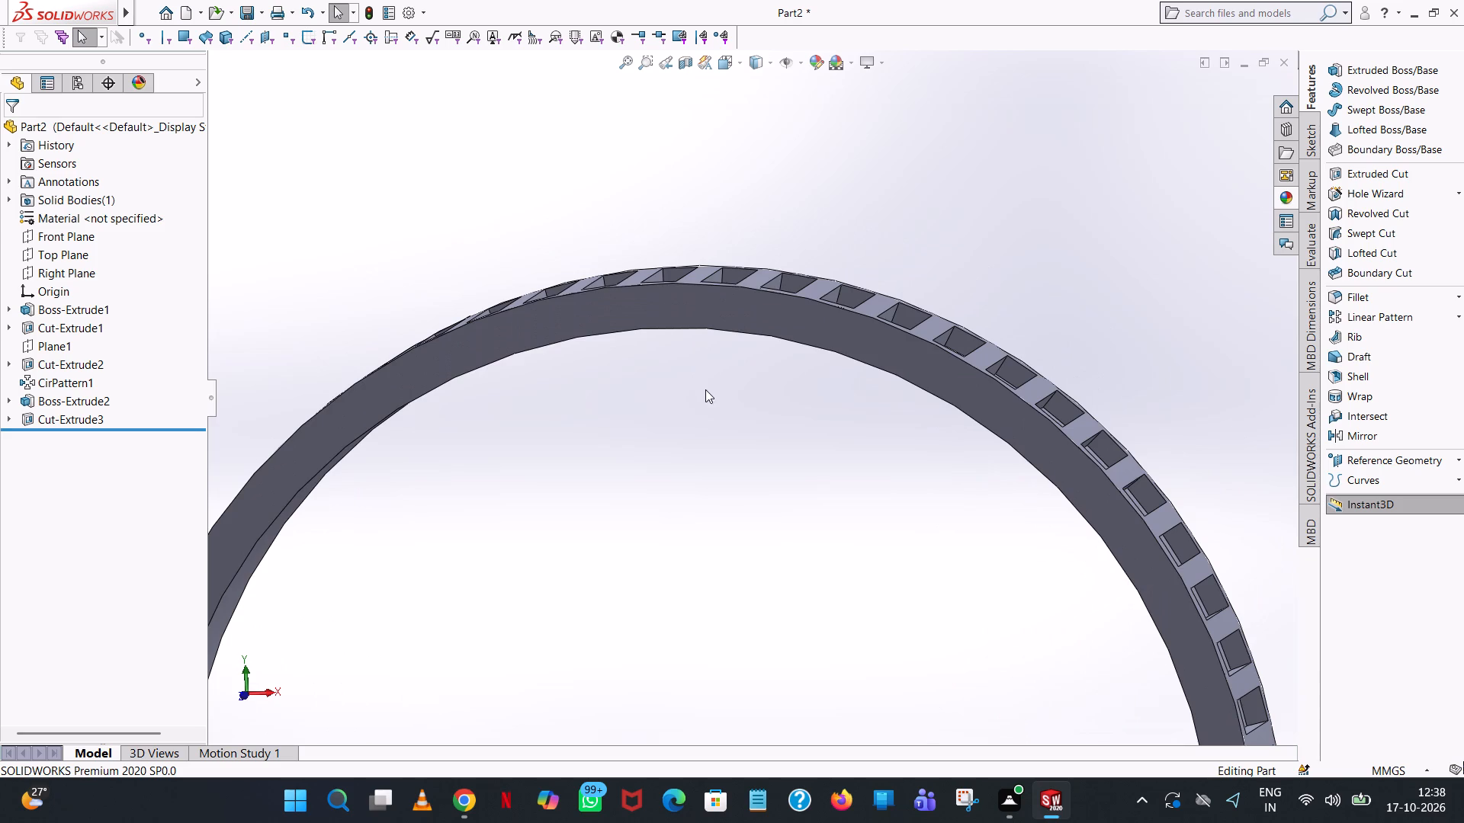
{"action": "left_click", "coordinate": [1414, 72]}
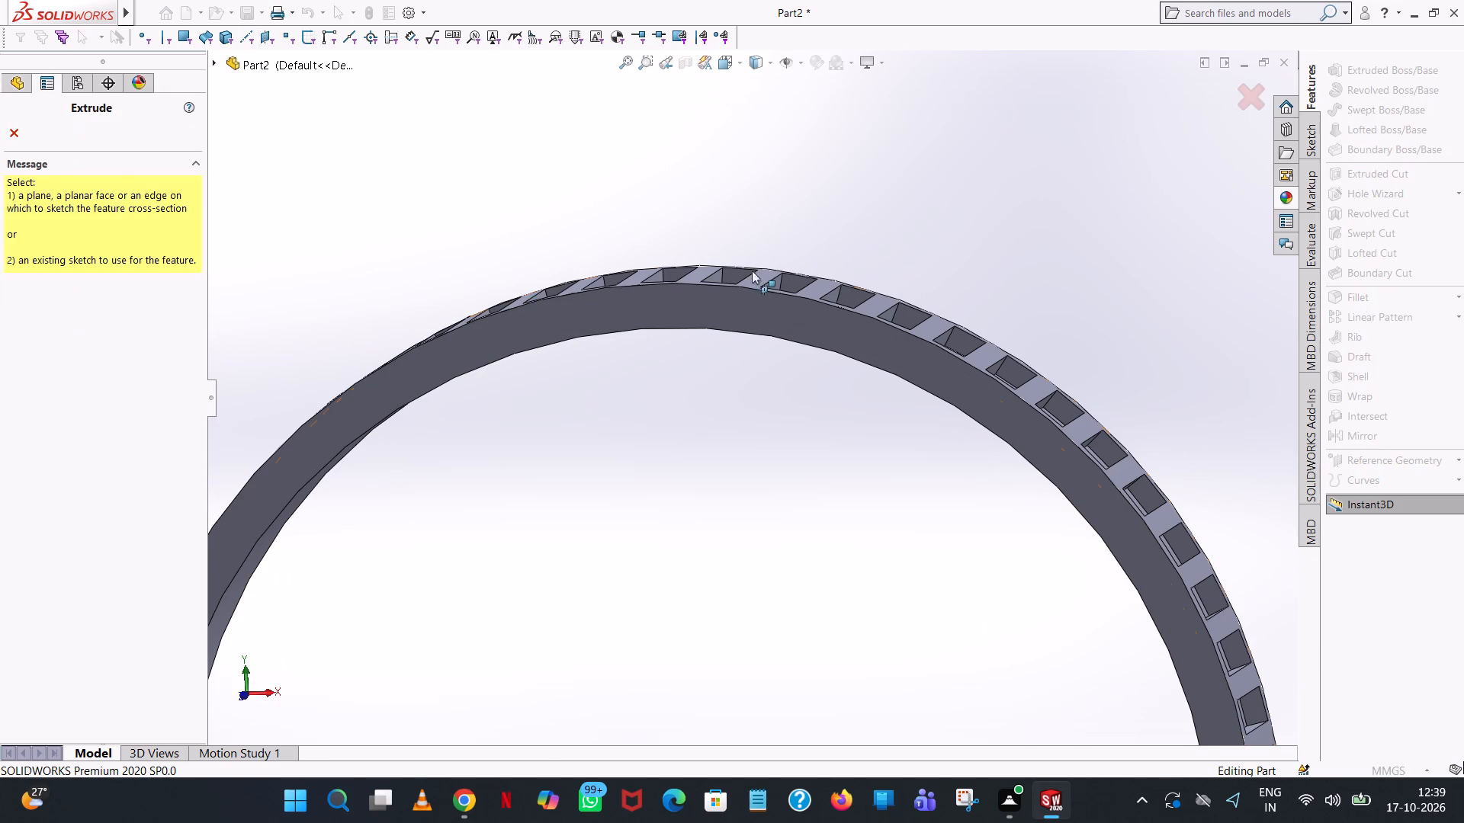
{"action": "left_click", "coordinate": [723, 304]}
{"action": "key", "text": "space"}
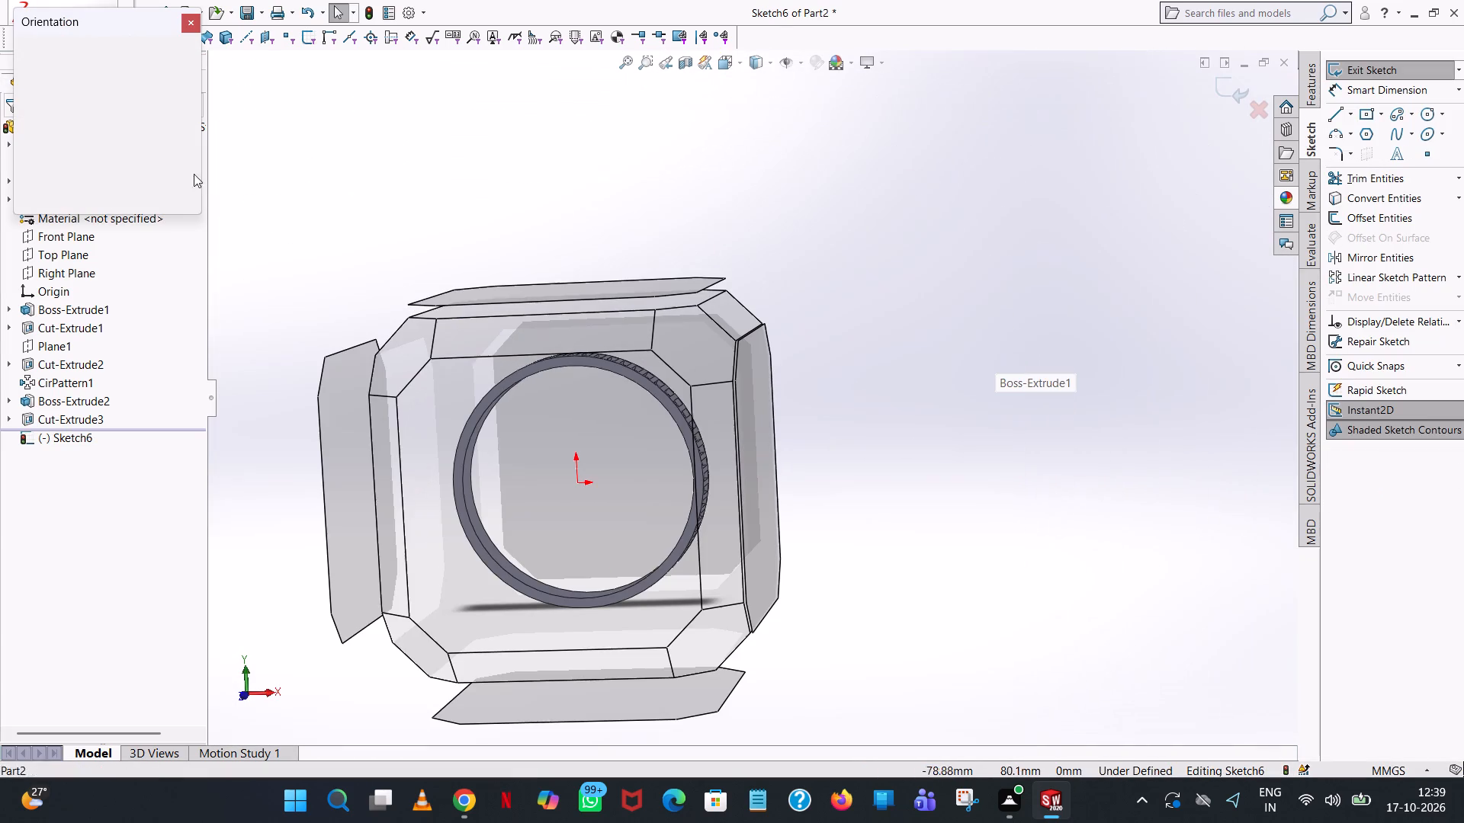
{"action": "left_click", "coordinate": [194, 108]}
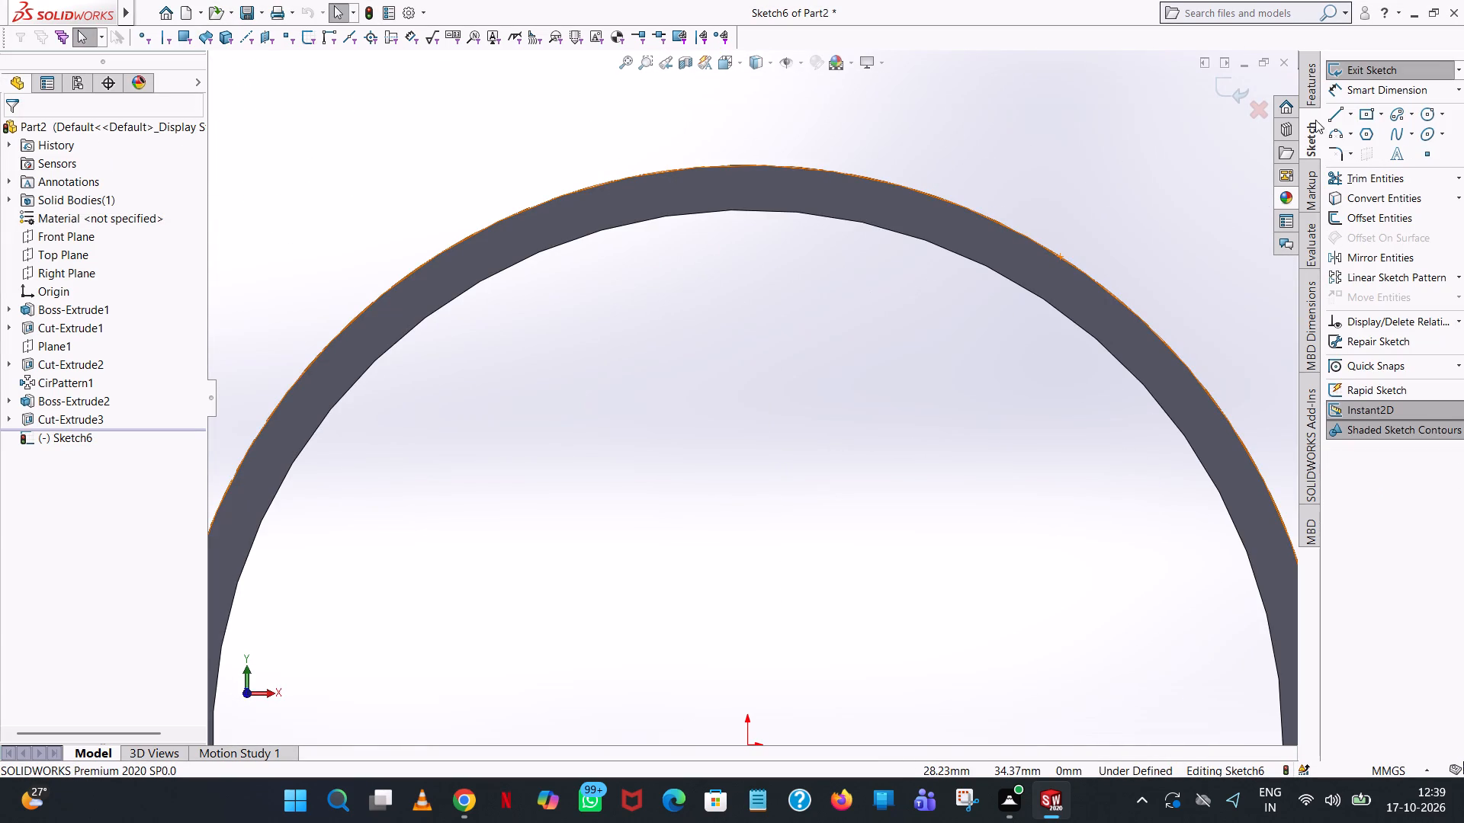
{"action": "left_click", "coordinate": [1426, 111]}
{"action": "scroll", "coordinate": [838, 506], "scroll_direction": "up", "scroll_amount": 4}
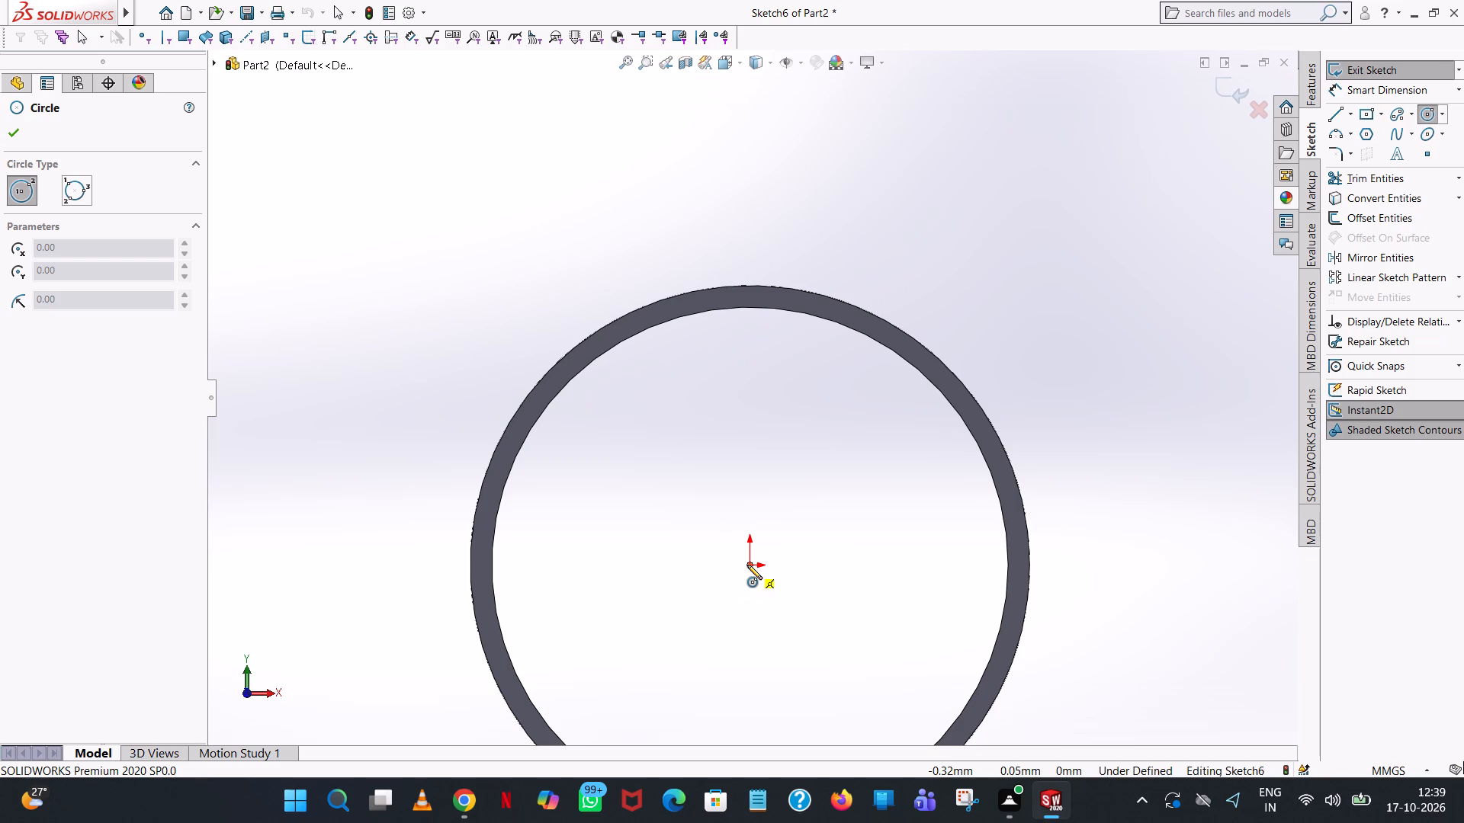
{"action": "left_click", "coordinate": [747, 565]}
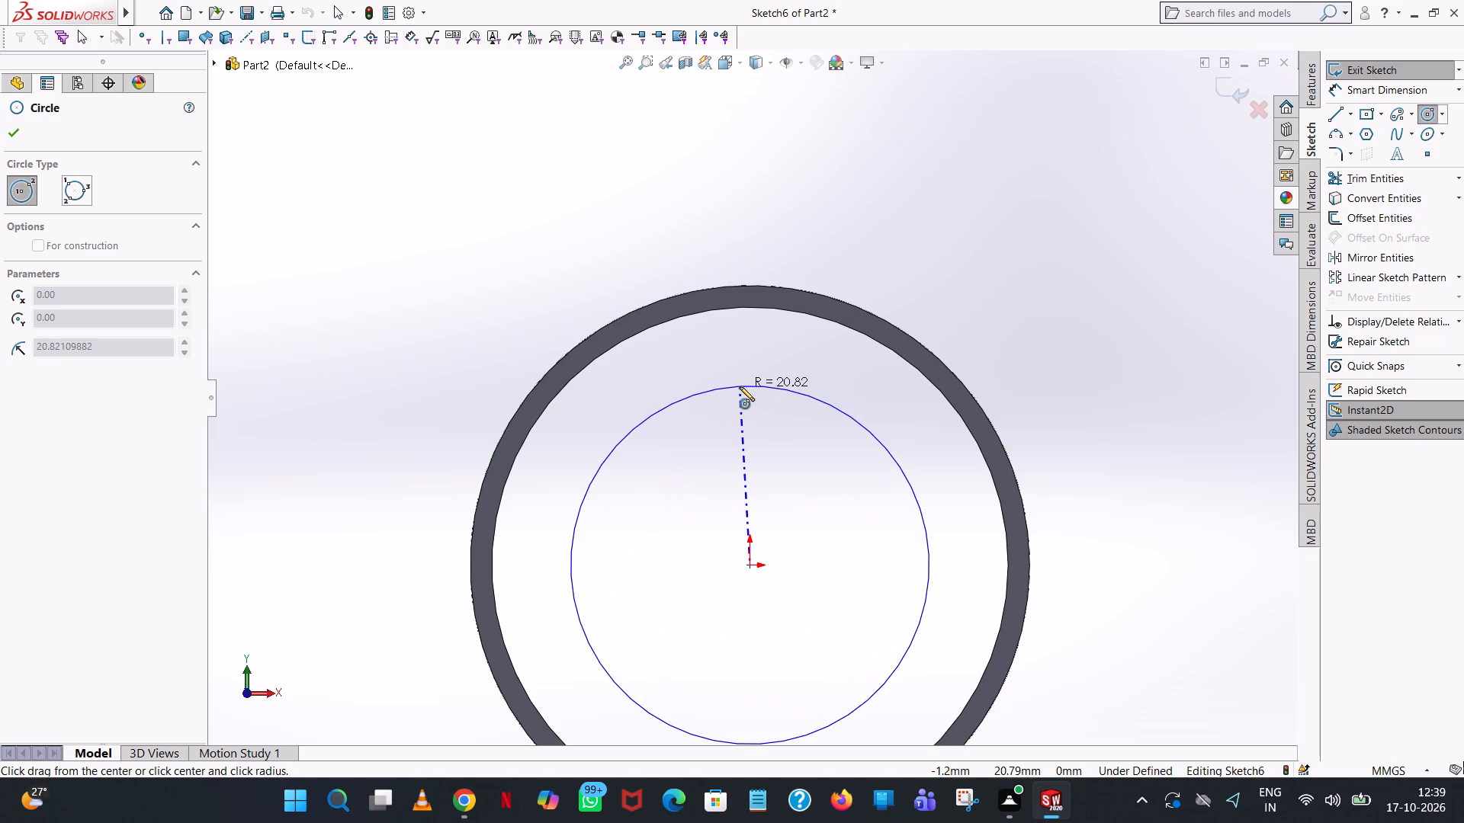
{"action": "left_click", "coordinate": [740, 386]}
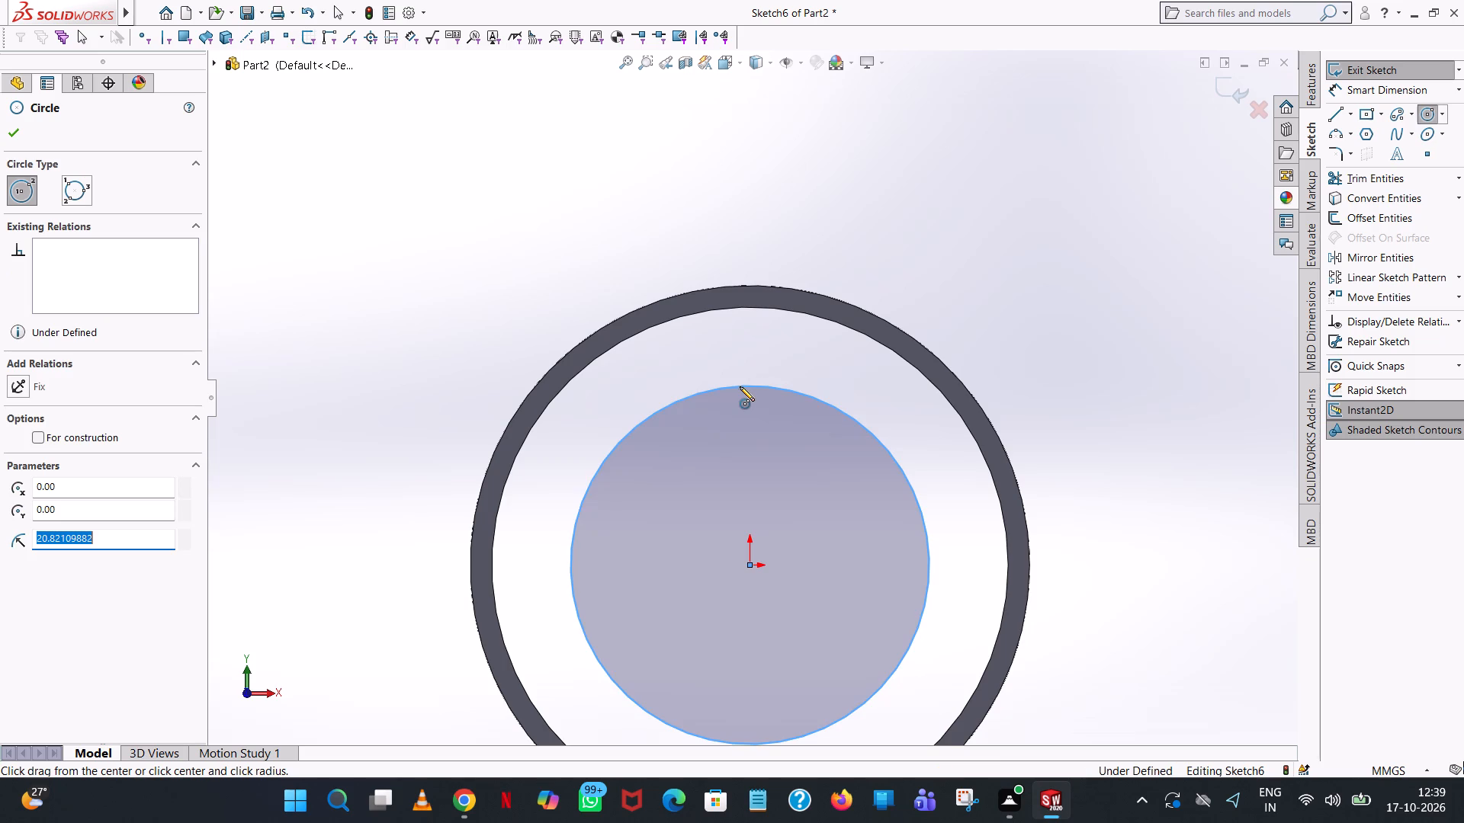
{"action": "type", "text": "57"}
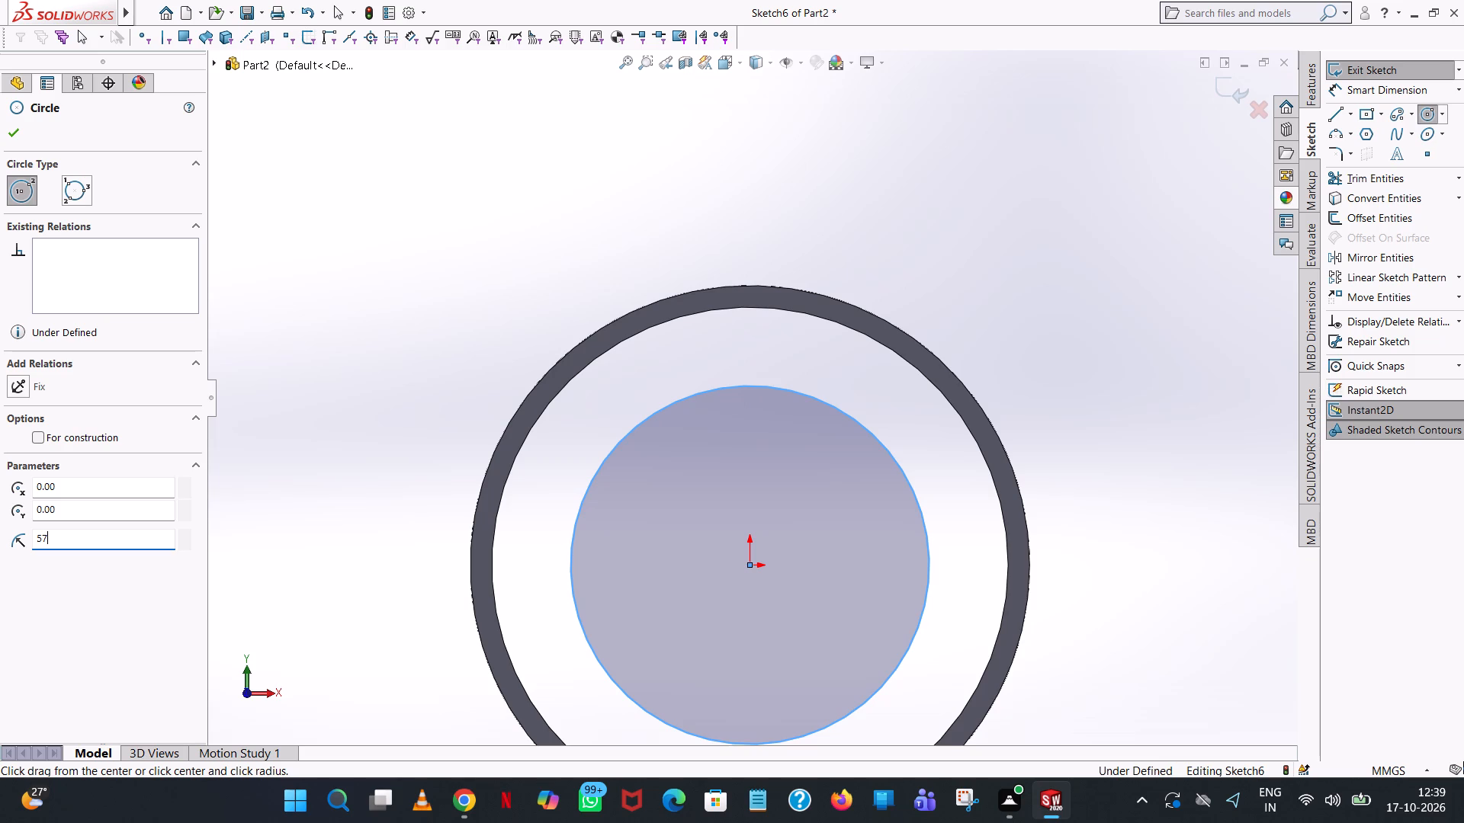
{"action": "type", "text": ".96"}
{"action": "key", "text": "BackSpace"}
{"action": "type", "text": "5/2"}
{"action": "key", "text": "Return"}
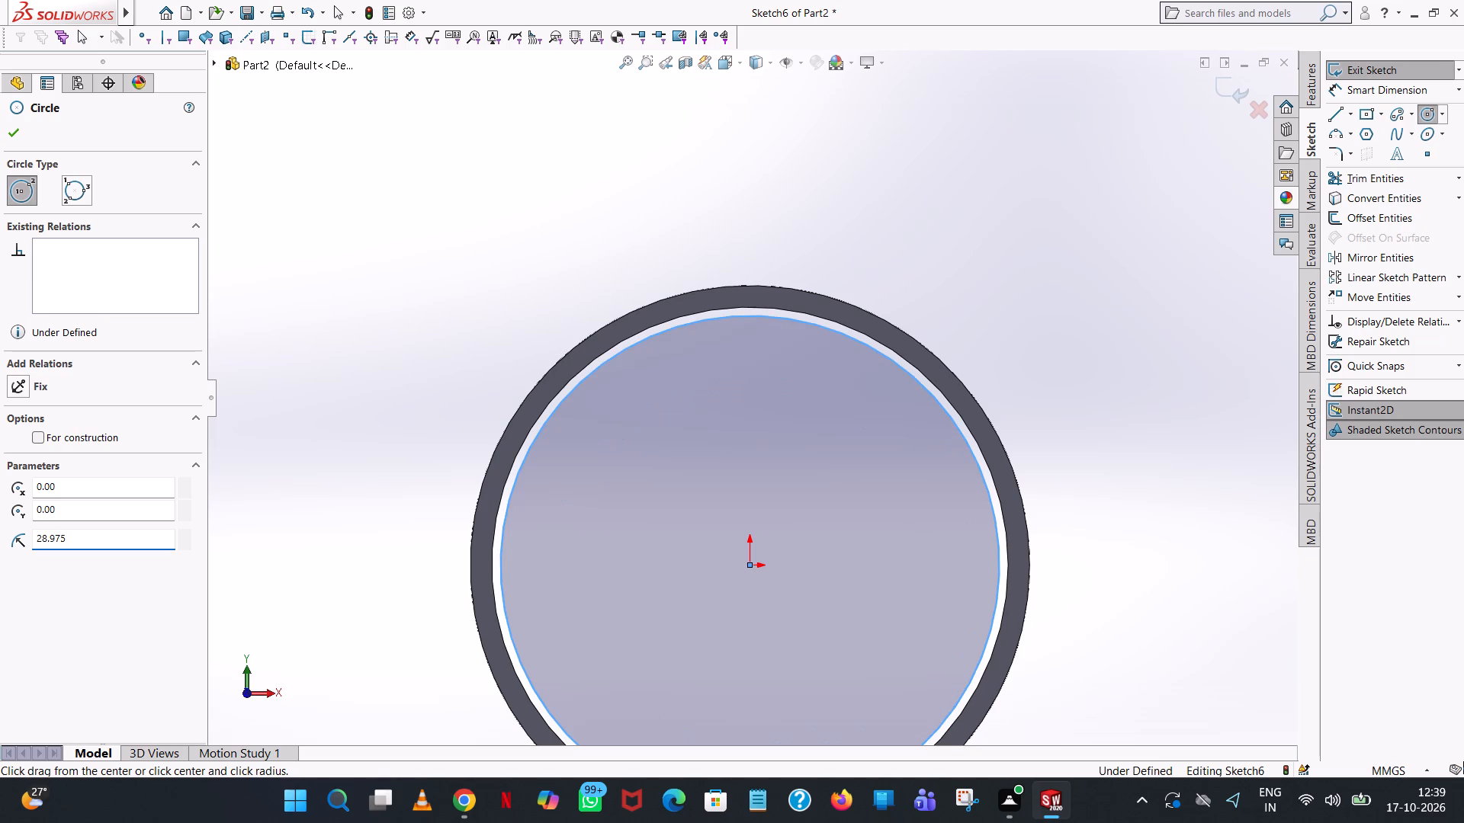
{"action": "right_click", "coordinate": [740, 386]}
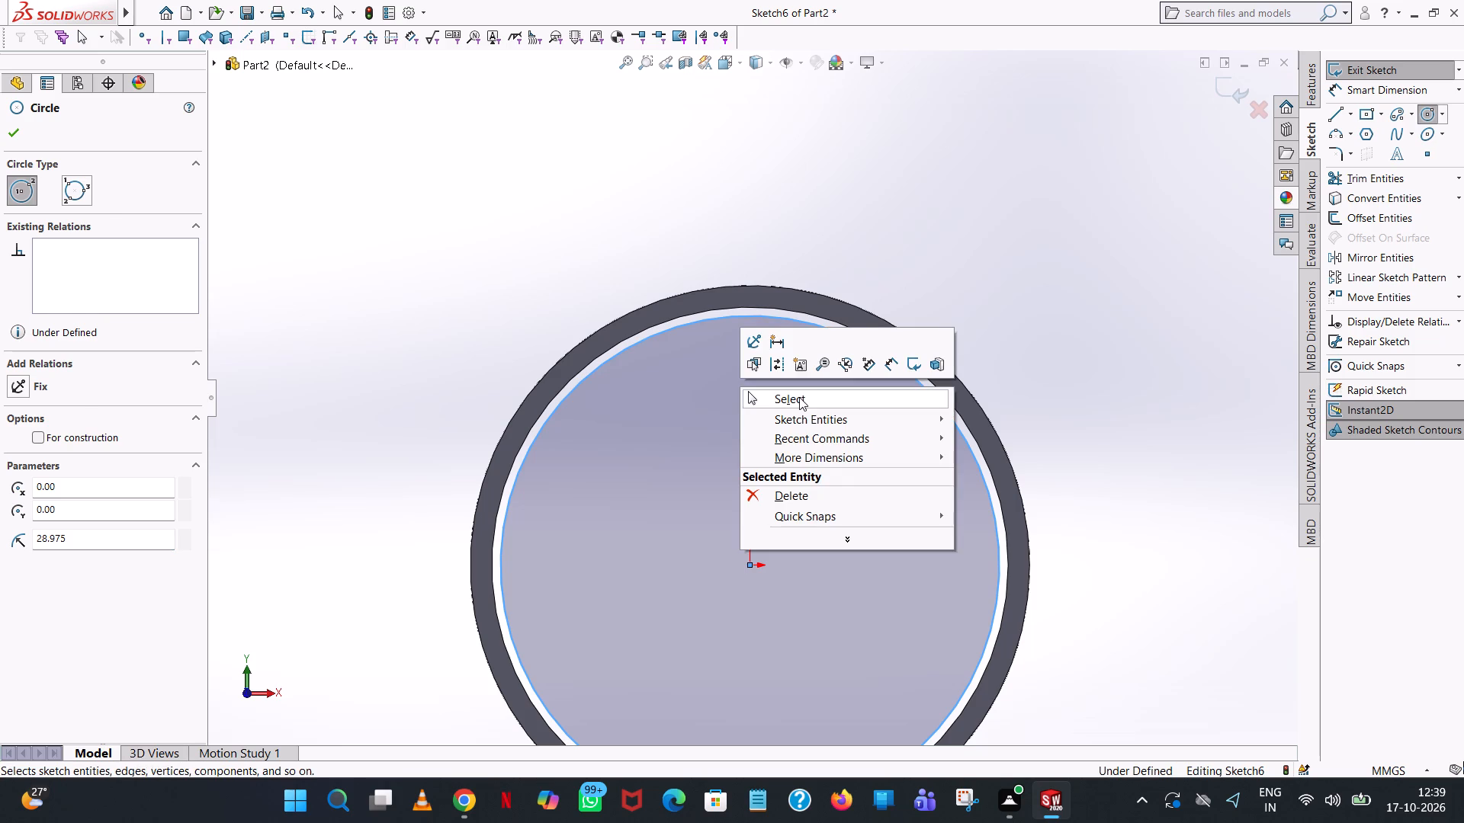
{"action": "left_click", "coordinate": [799, 397]}
{"action": "scroll", "coordinate": [767, 343], "scroll_direction": "down", "scroll_amount": 4}
{"action": "left_click", "coordinate": [984, 199]}
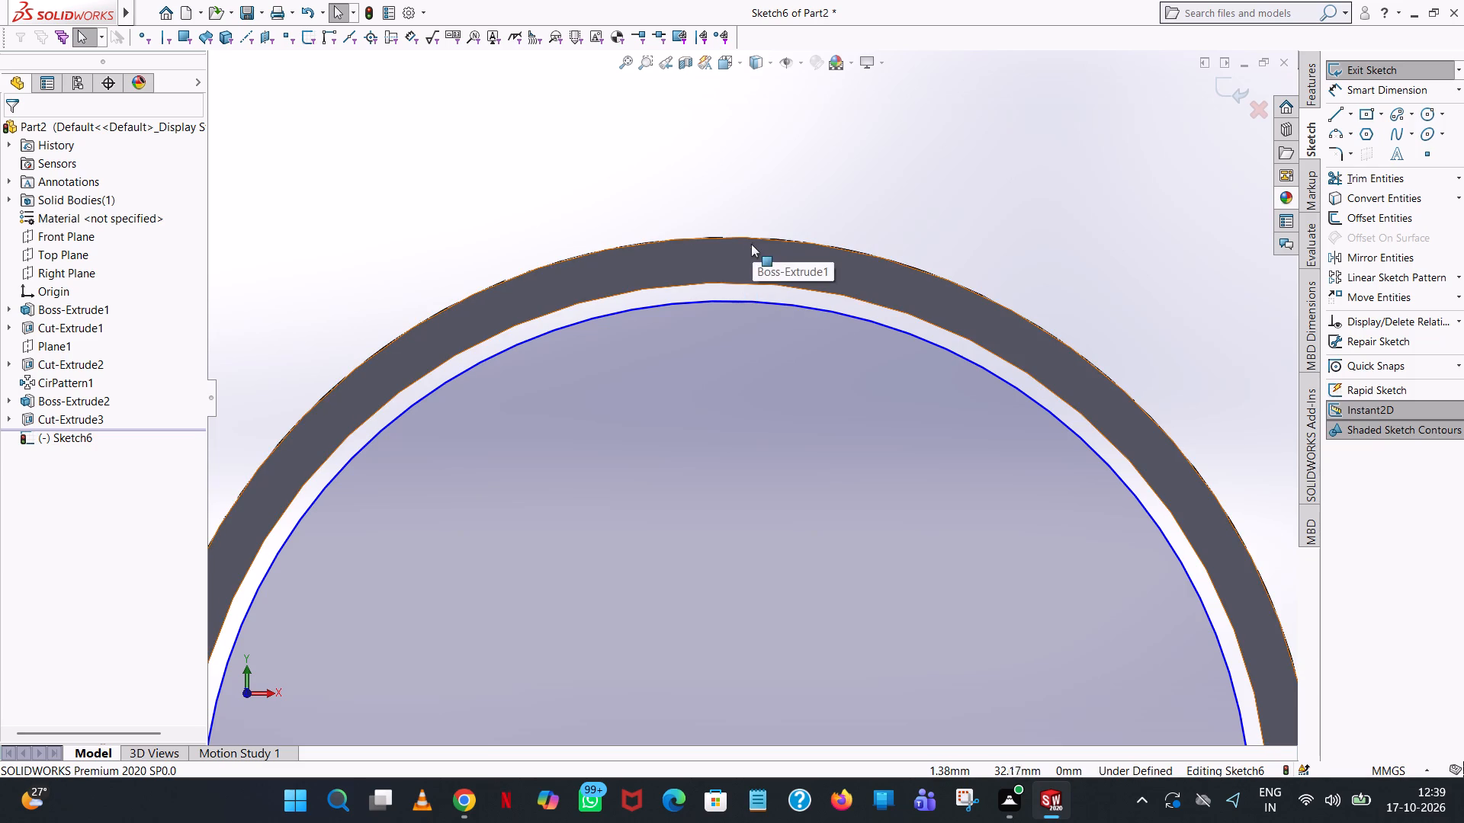
Draw a second origin-centred circle of radius 30 mm, coinciding with the ring's inner edge.
{"action": "middle_click_drag", "start_coordinate": [905, 220], "coordinate": [905, 274]}
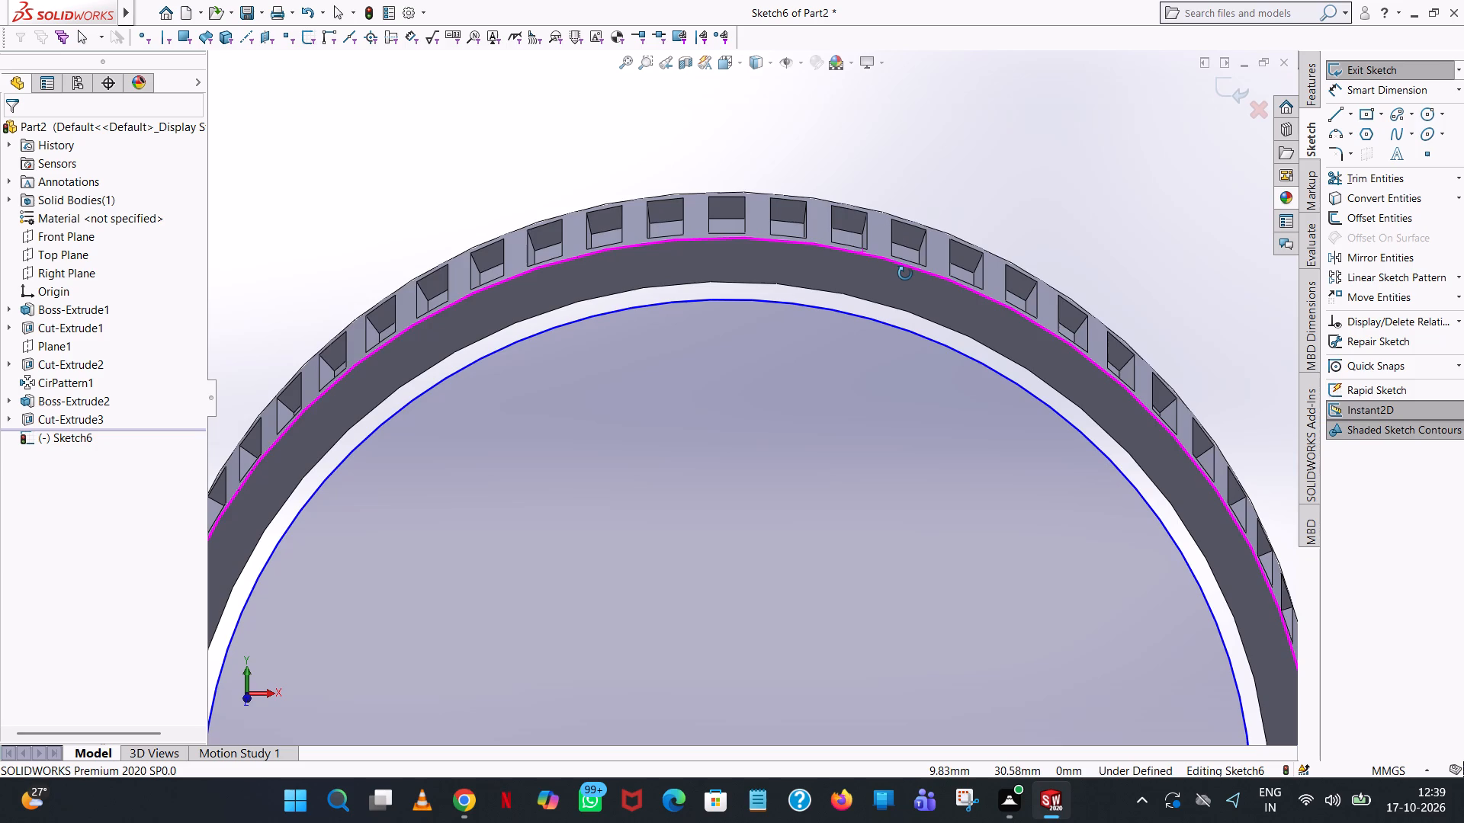
{"action": "middle_click_drag", "start_coordinate": [905, 274], "coordinate": [906, 242]}
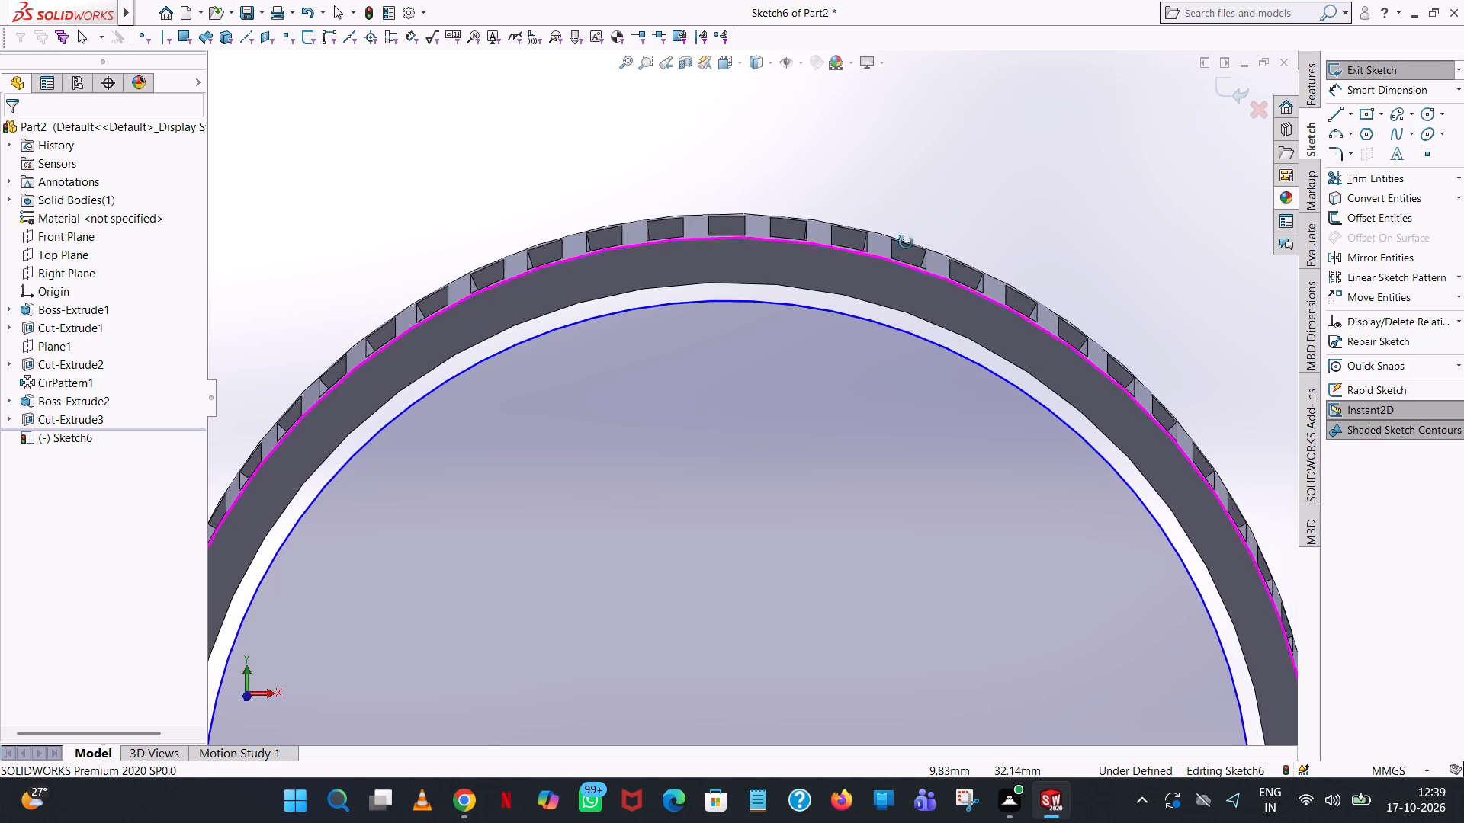
{"action": "middle_click_drag", "start_coordinate": [906, 242], "coordinate": [903, 269]}
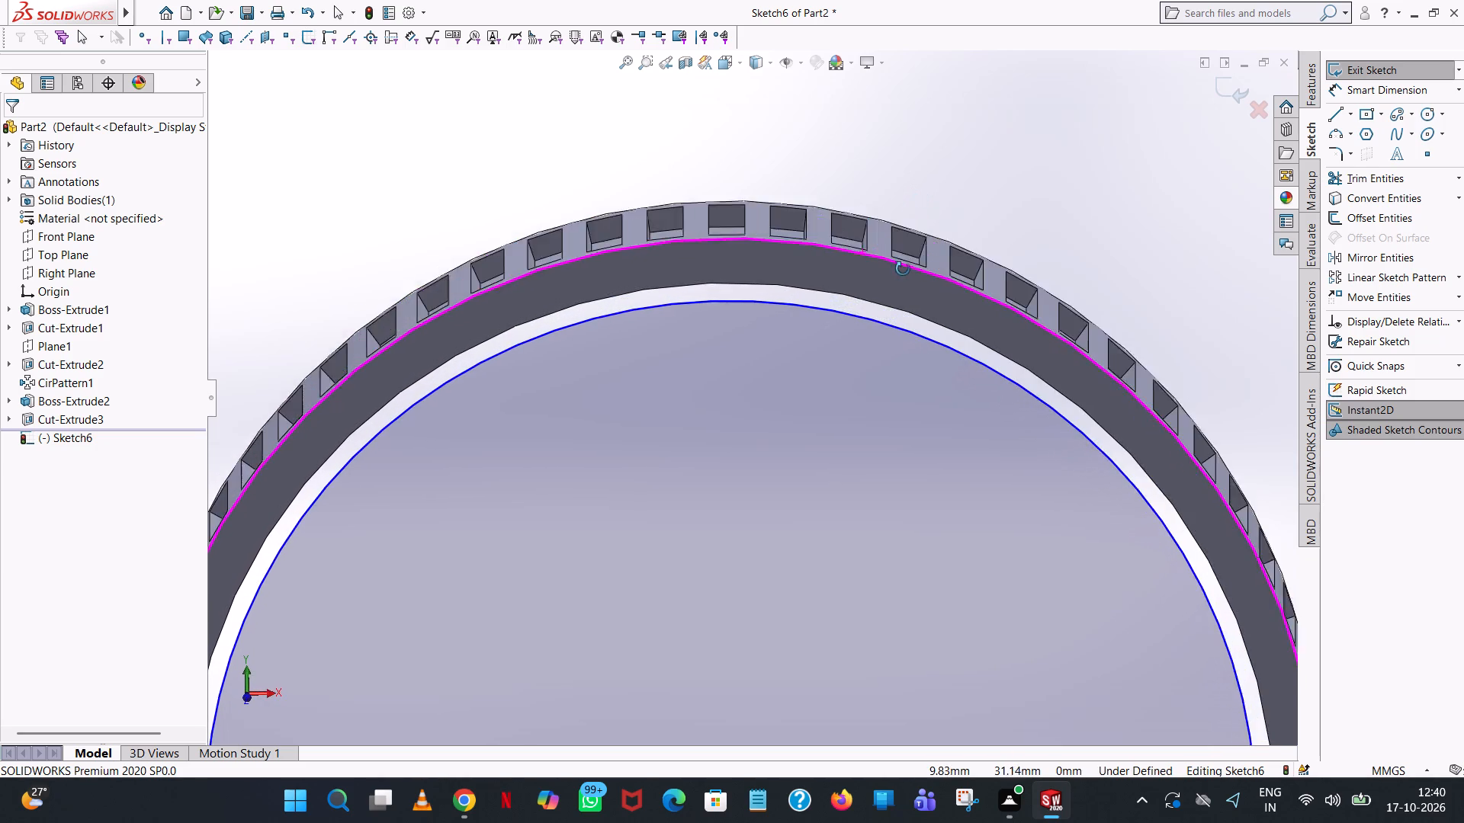
{"action": "middle_click_drag", "start_coordinate": [903, 269], "coordinate": [902, 270]}
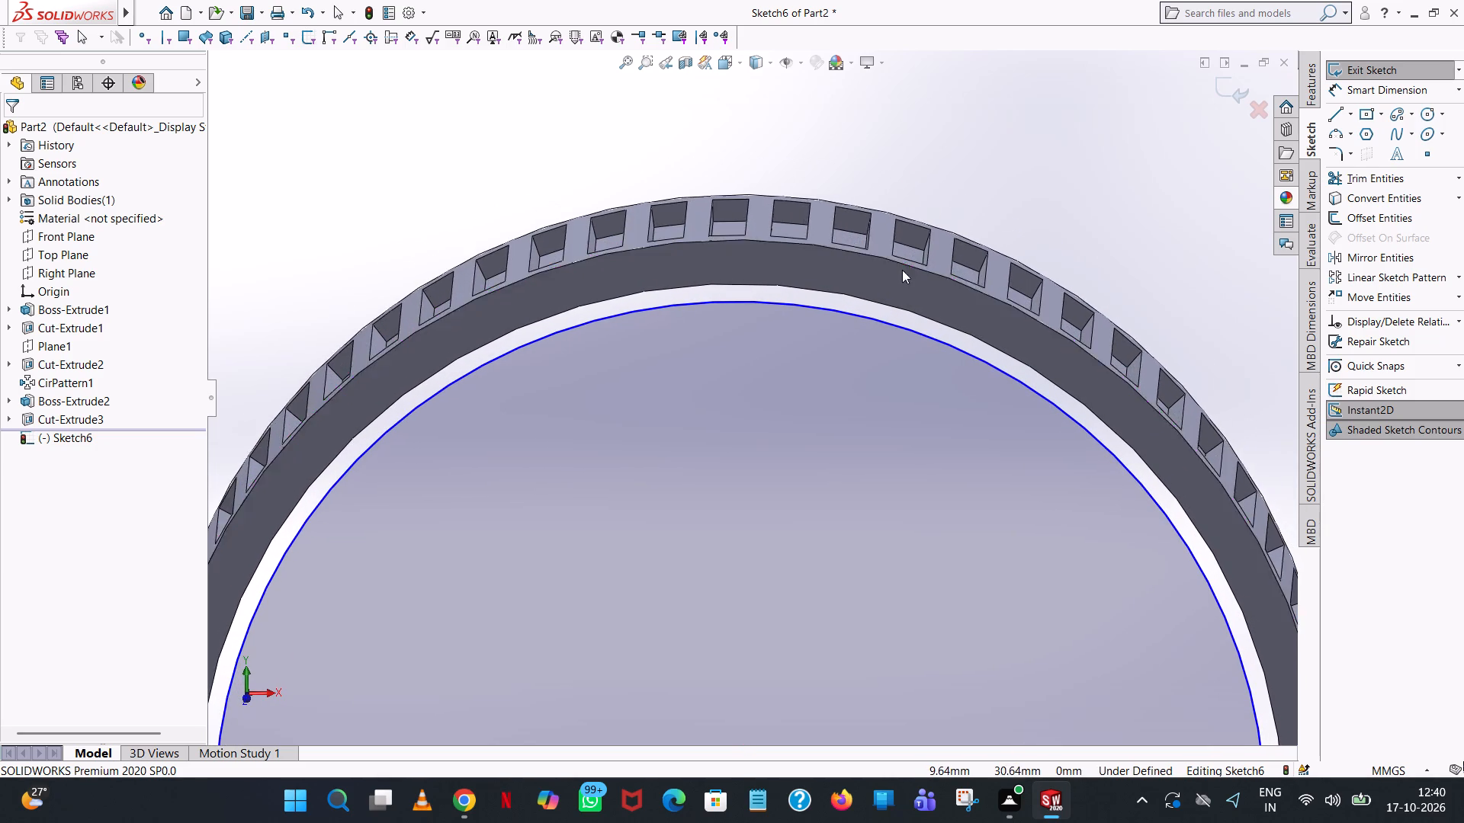
{"action": "left_click", "coordinate": [1424, 111]}
{"action": "scroll", "coordinate": [823, 531], "scroll_direction": "up", "scroll_amount": 5}
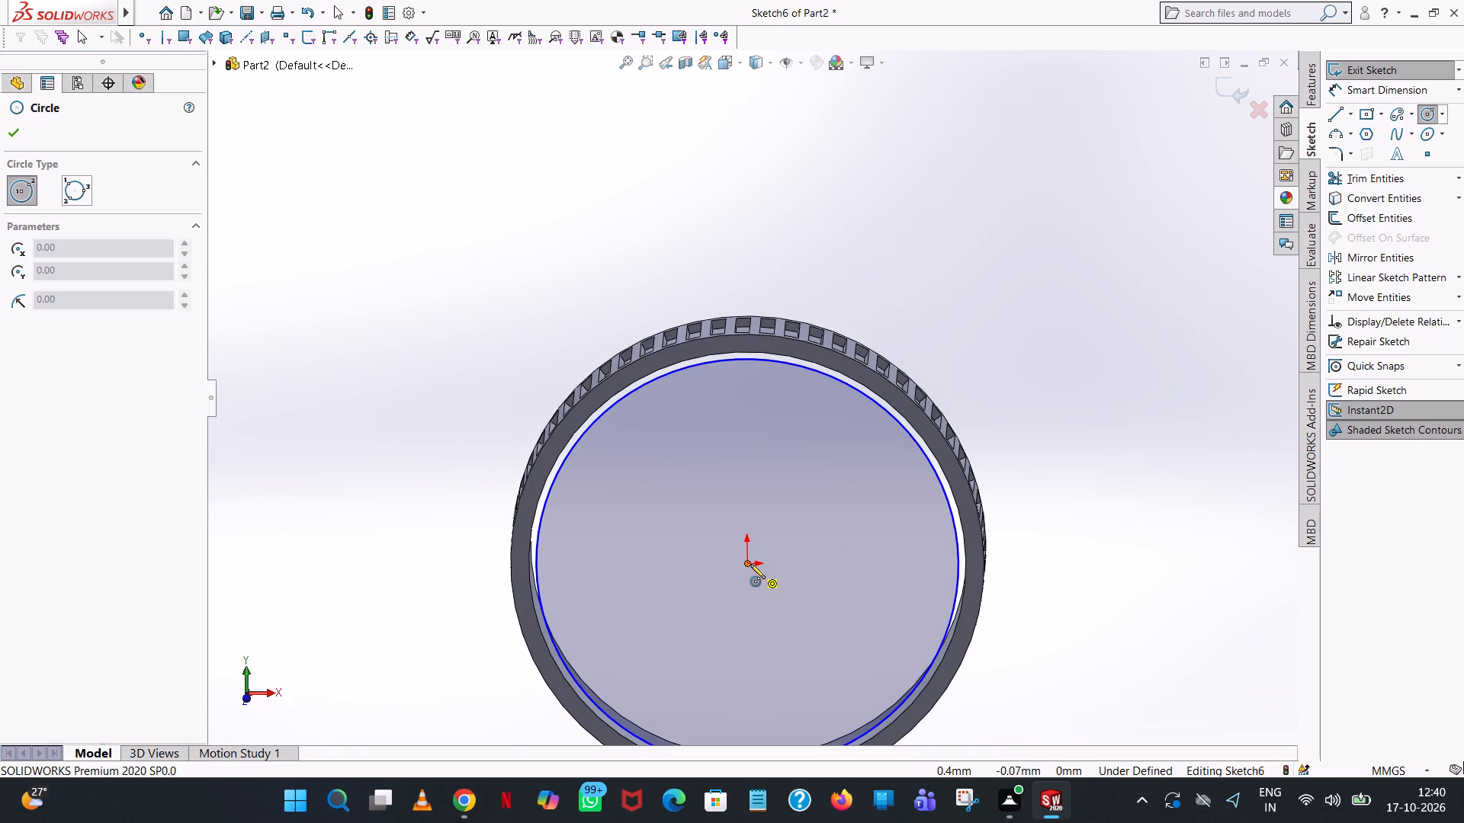
{"action": "left_click", "coordinate": [749, 564]}
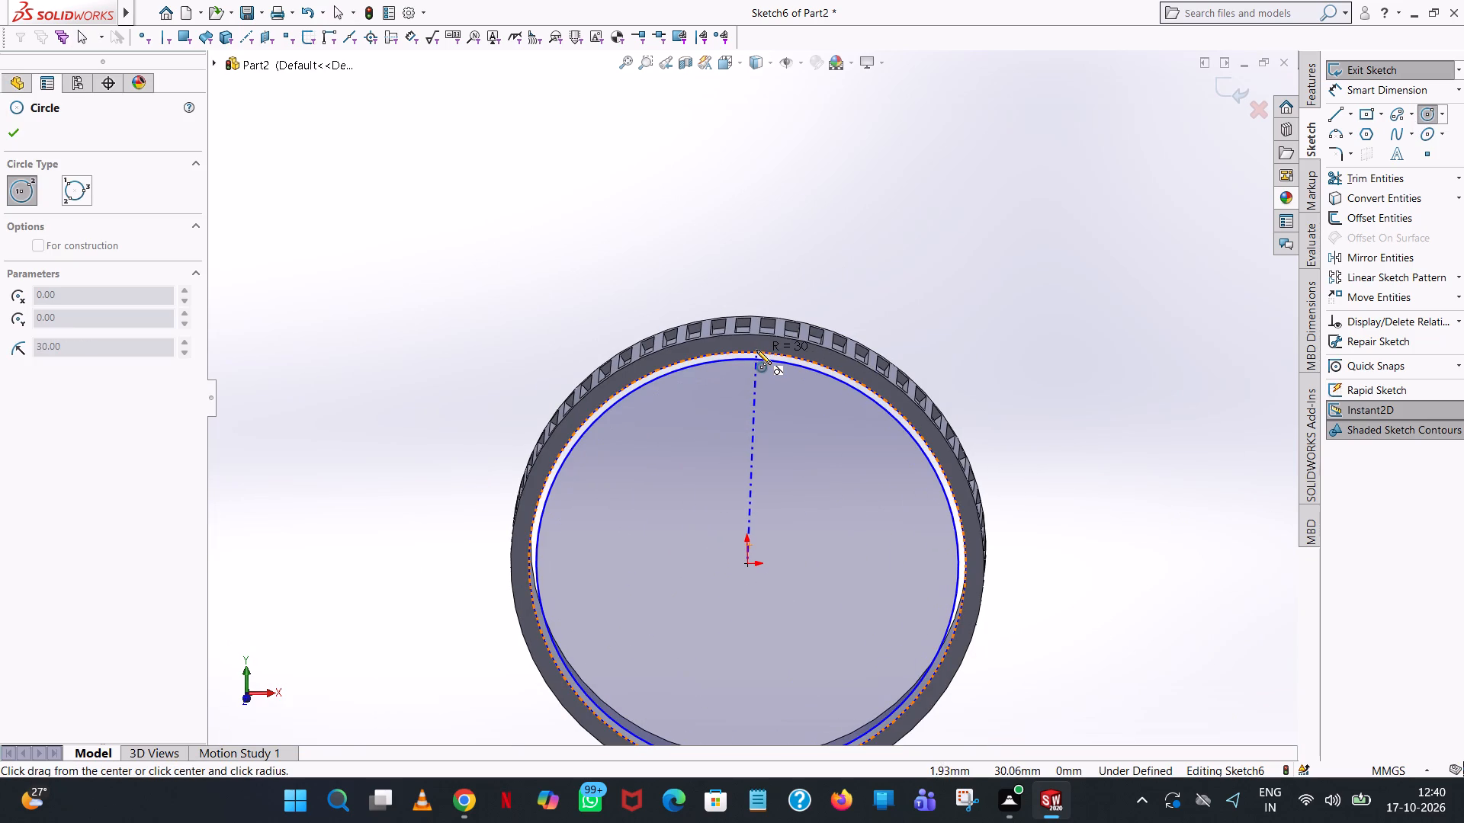
{"action": "scroll", "coordinate": [756, 350], "scroll_direction": "up", "scroll_amount": 1}
{"action": "middle_click_drag", "start_coordinate": [756, 350], "coordinate": [756, 337]}
{"action": "scroll", "coordinate": [756, 336], "scroll_direction": "up", "scroll_amount": 1}
{"action": "scroll", "coordinate": [756, 350], "scroll_direction": "down", "scroll_amount": 5}
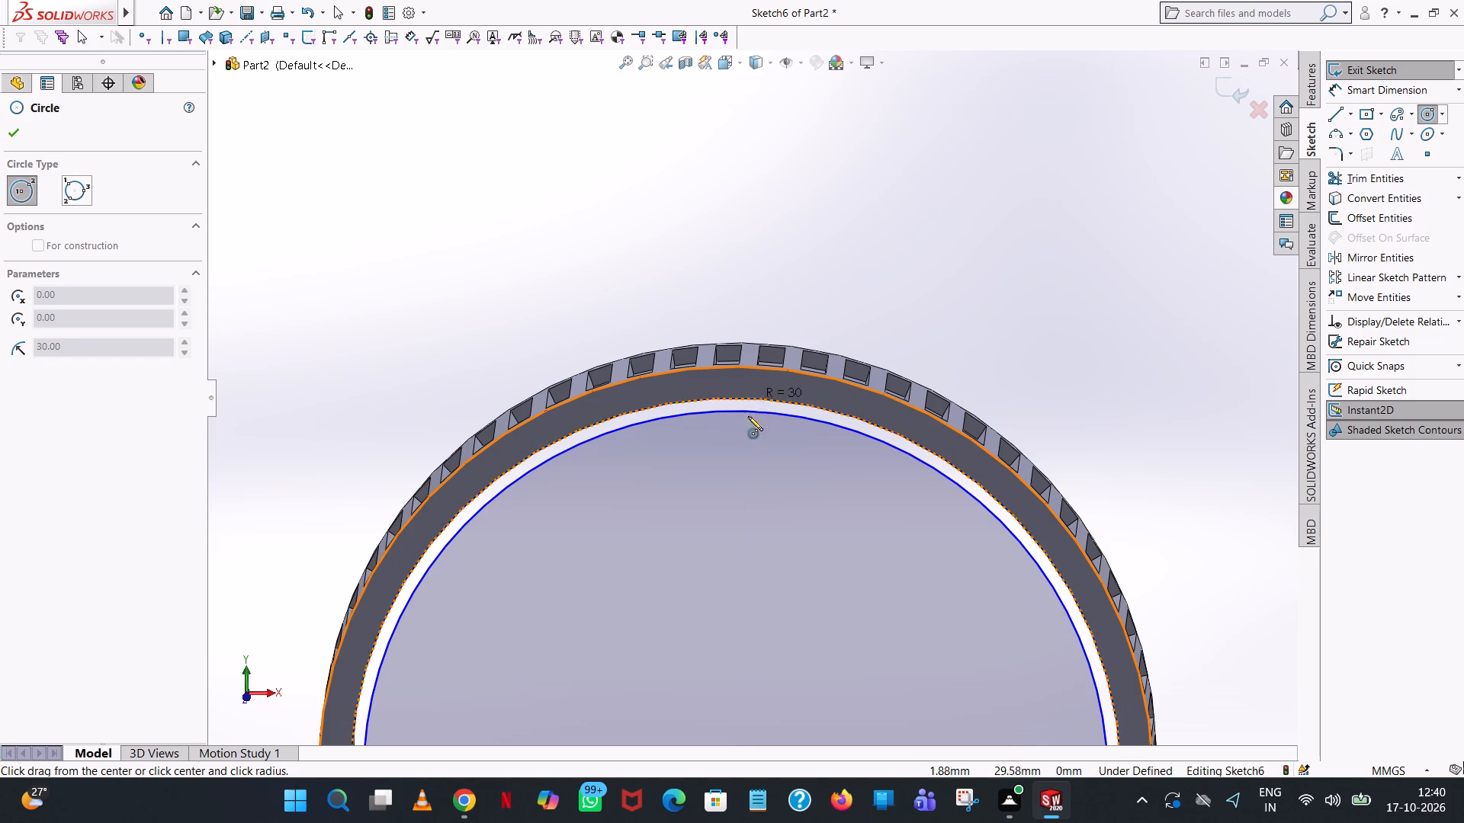
{"action": "left_click", "coordinate": [764, 400]}
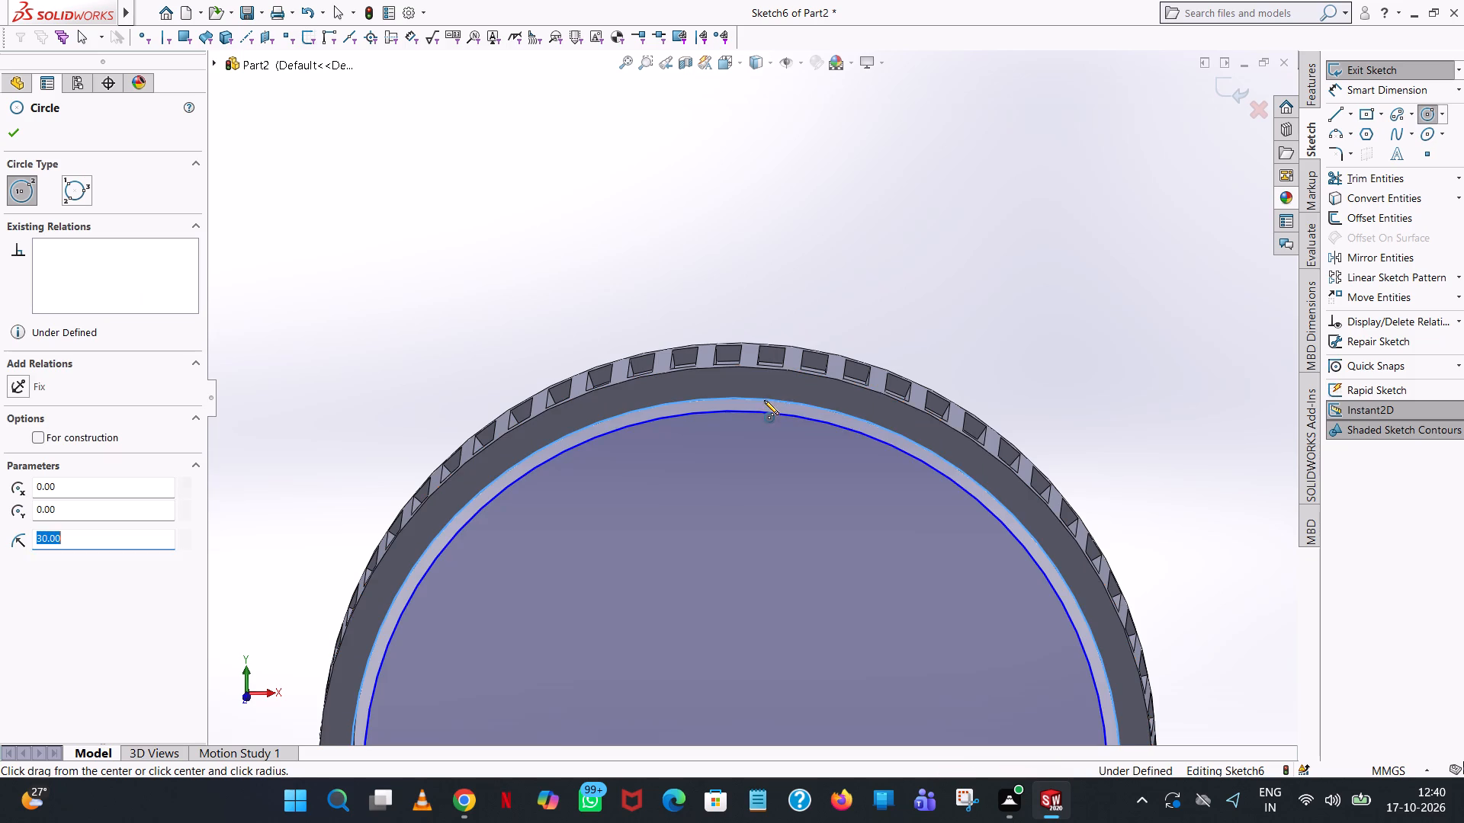
{"action": "right_click", "coordinate": [764, 400]}
{"action": "left_click", "coordinate": [787, 407]}
{"action": "scroll", "coordinate": [788, 418], "scroll_direction": "down", "scroll_amount": 7}
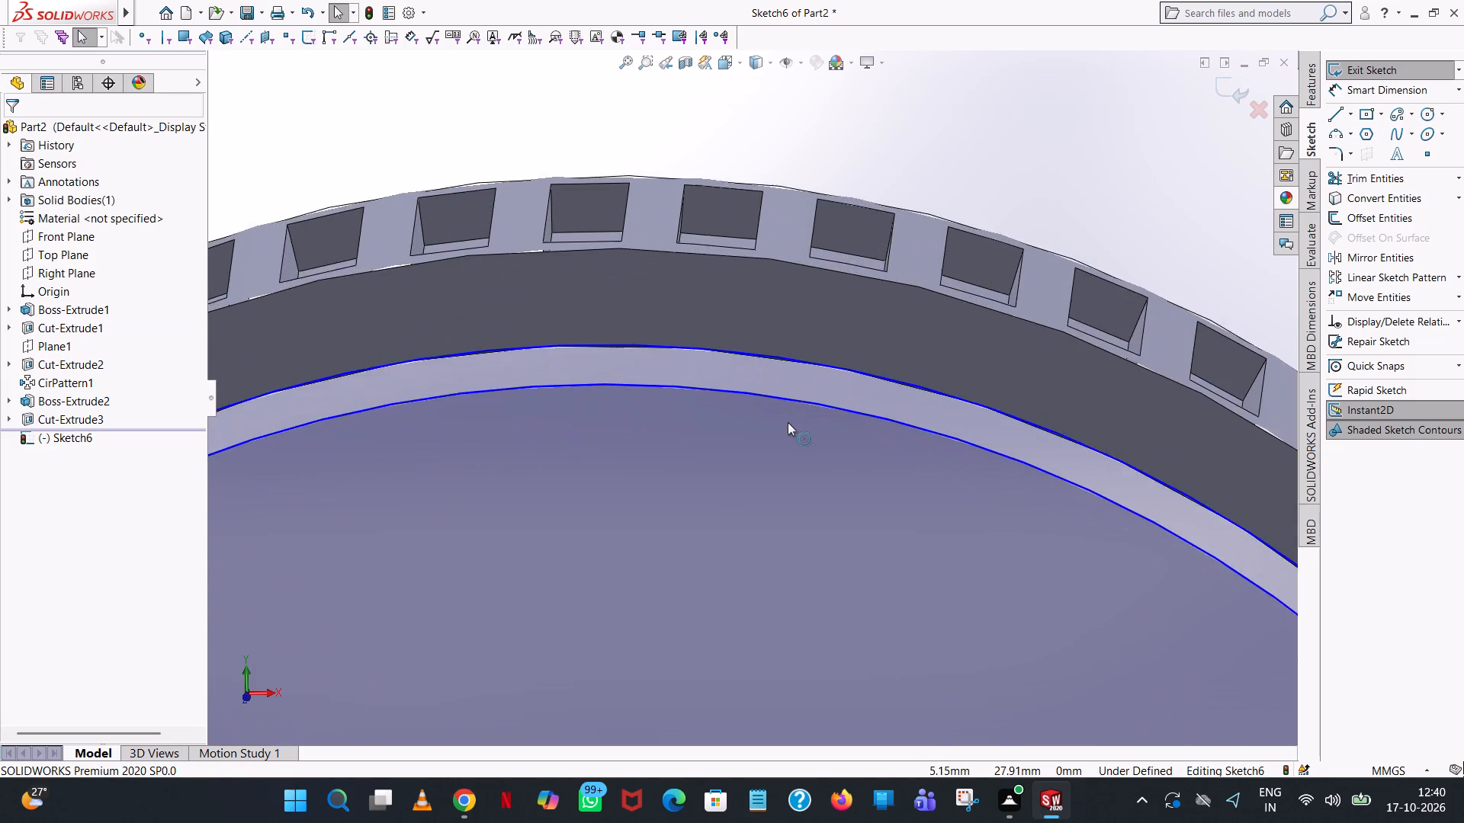
{"action": "scroll", "coordinate": [692, 336], "scroll_direction": "down", "scroll_amount": 3}
{"action": "scroll", "coordinate": [706, 342], "scroll_direction": "up", "scroll_amount": 6}
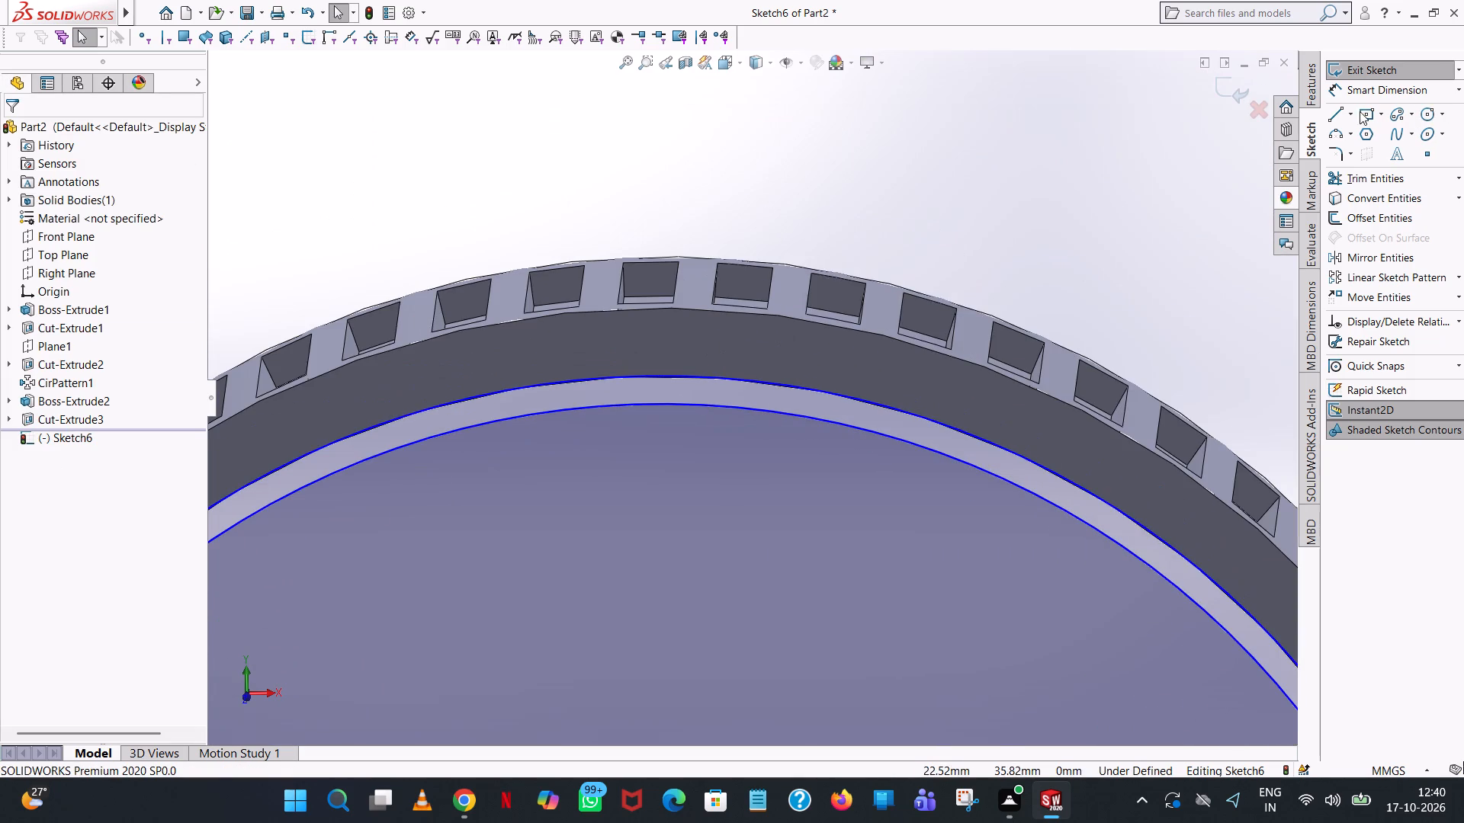
Draw a horizontal line 0.5 mm long starting at the top point of the inner sketch circle.
{"action": "left_click", "coordinate": [1011, 165]}
{"action": "scroll", "coordinate": [726, 293], "scroll_direction": "up", "scroll_amount": 2}
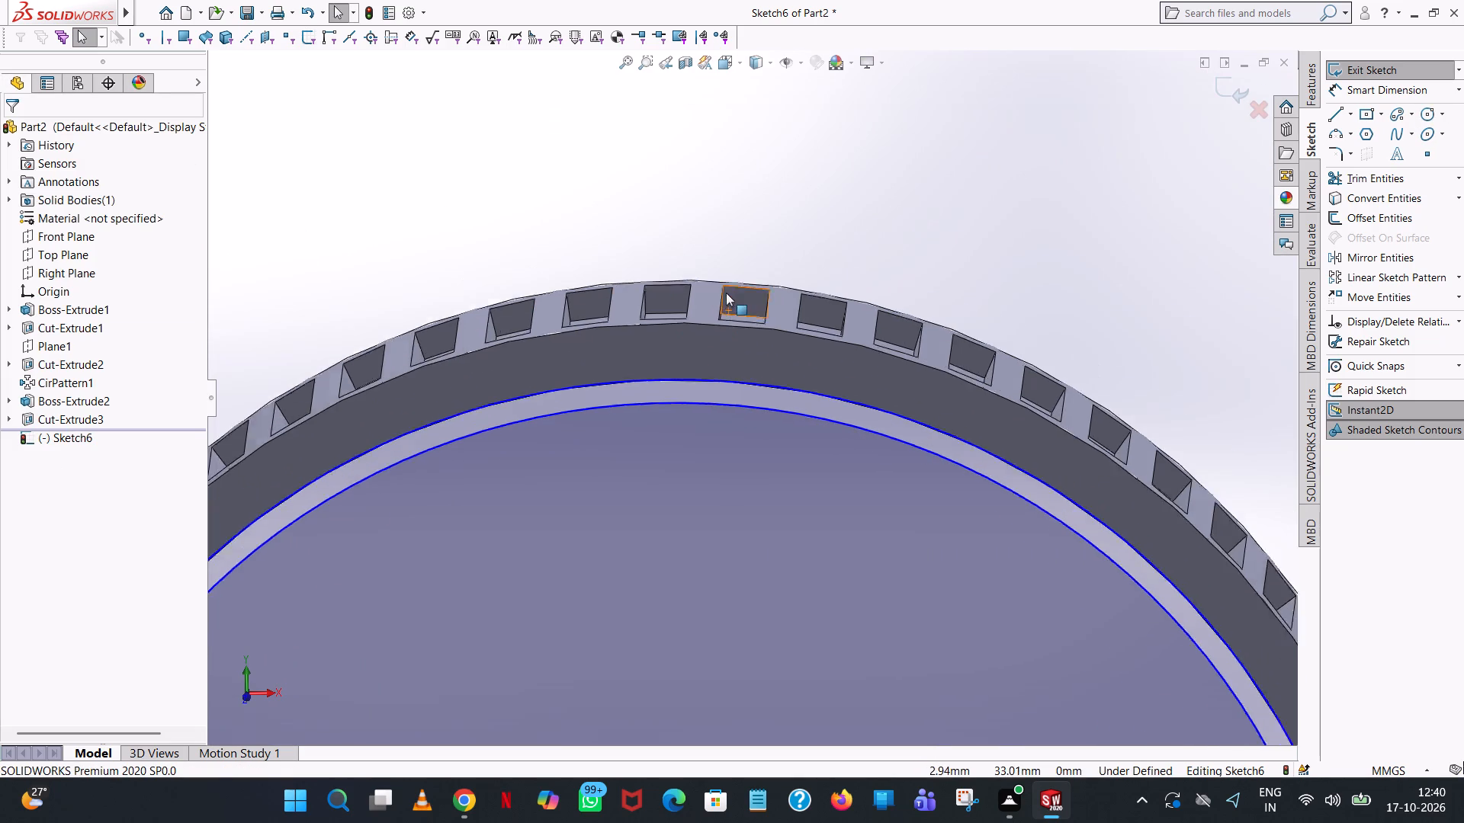
{"action": "scroll", "coordinate": [726, 293], "scroll_direction": "up", "scroll_amount": 1}
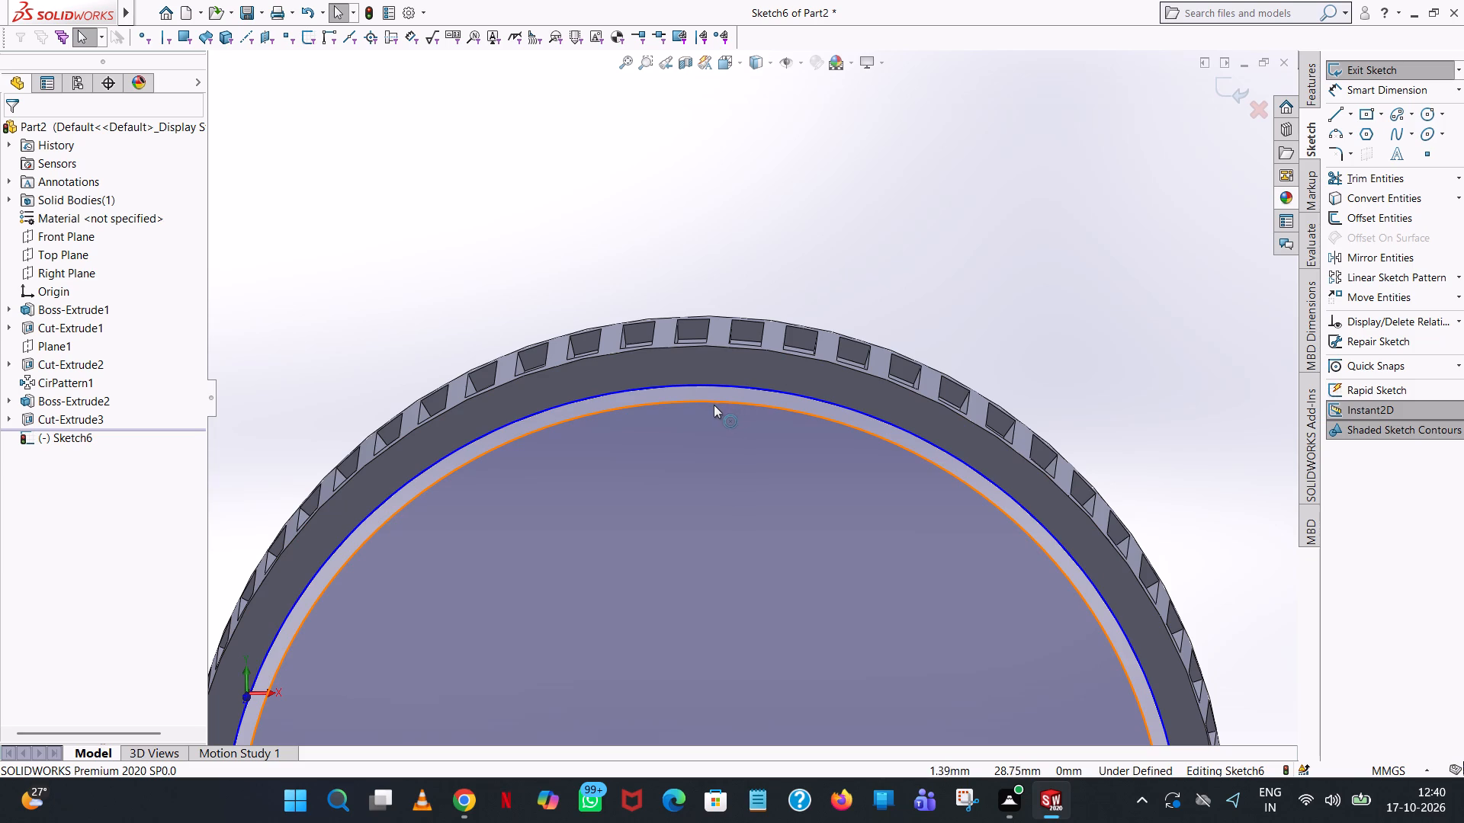
{"action": "left_click", "coordinate": [1329, 116]}
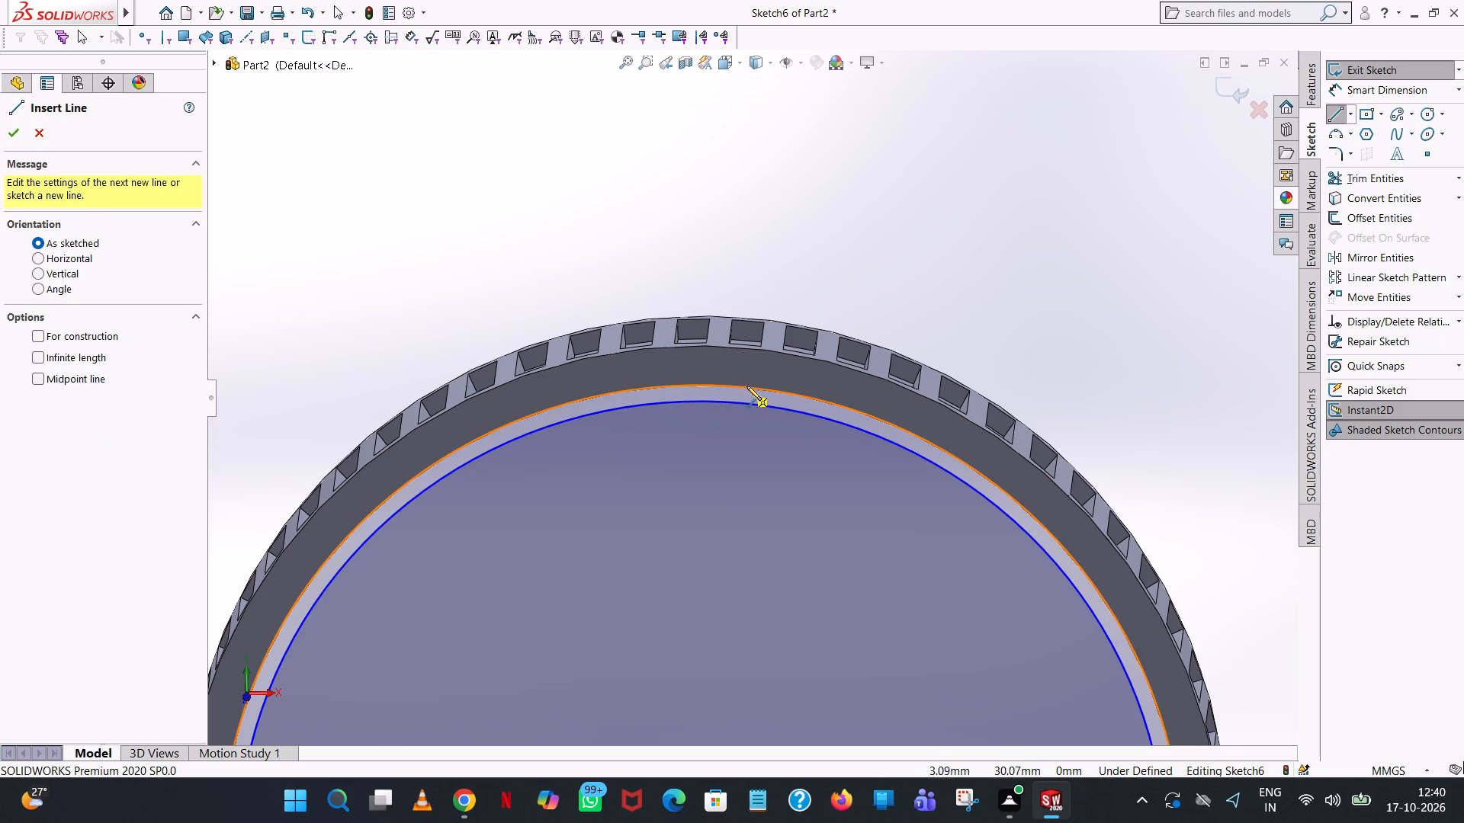
{"action": "scroll", "coordinate": [725, 411], "scroll_direction": "up", "scroll_amount": 7}
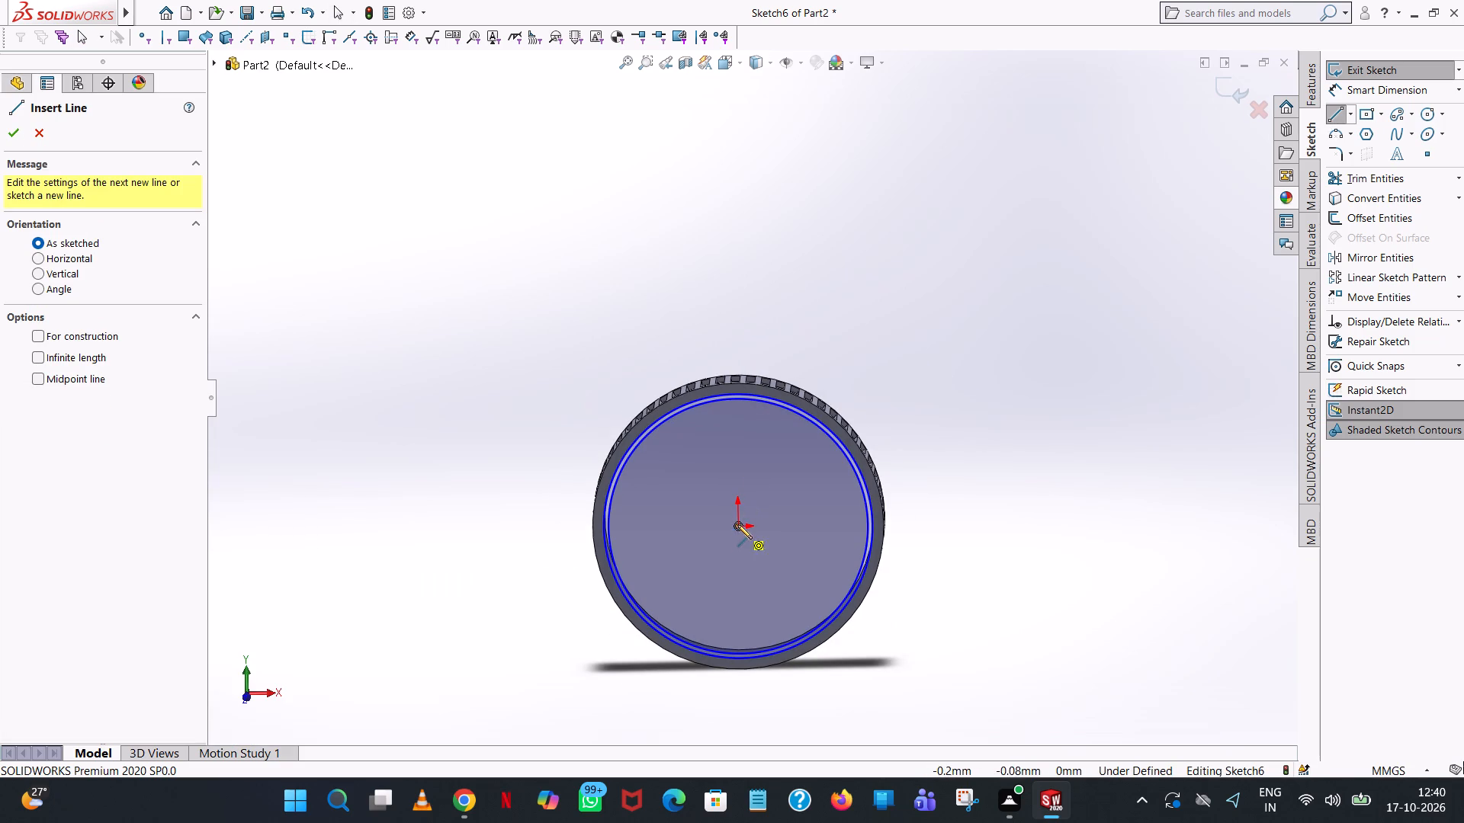
{"action": "scroll", "coordinate": [733, 402], "scroll_direction": "down", "scroll_amount": 8}
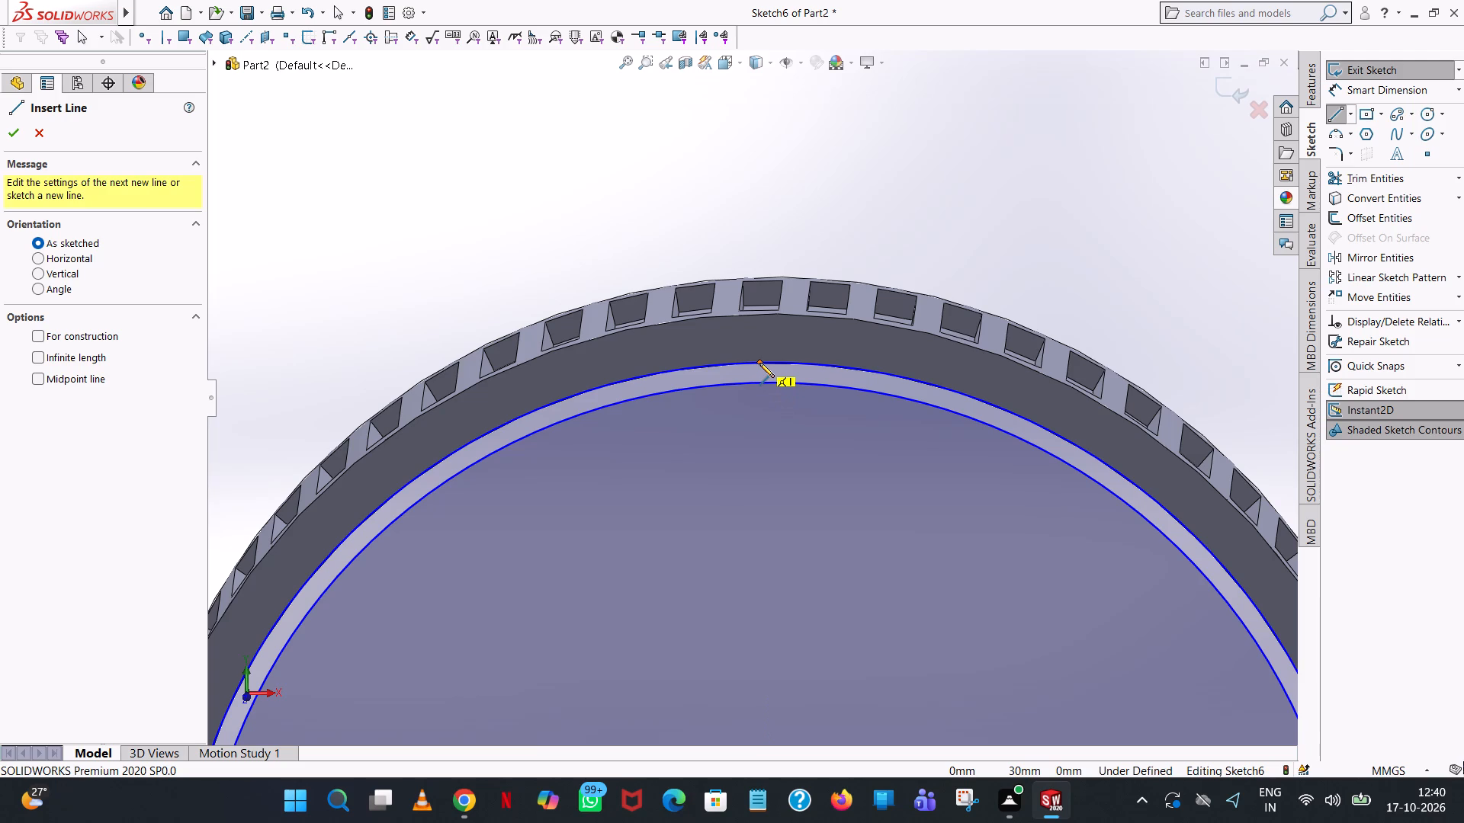
{"action": "scroll", "coordinate": [760, 386], "scroll_direction": "down", "scroll_amount": 4}
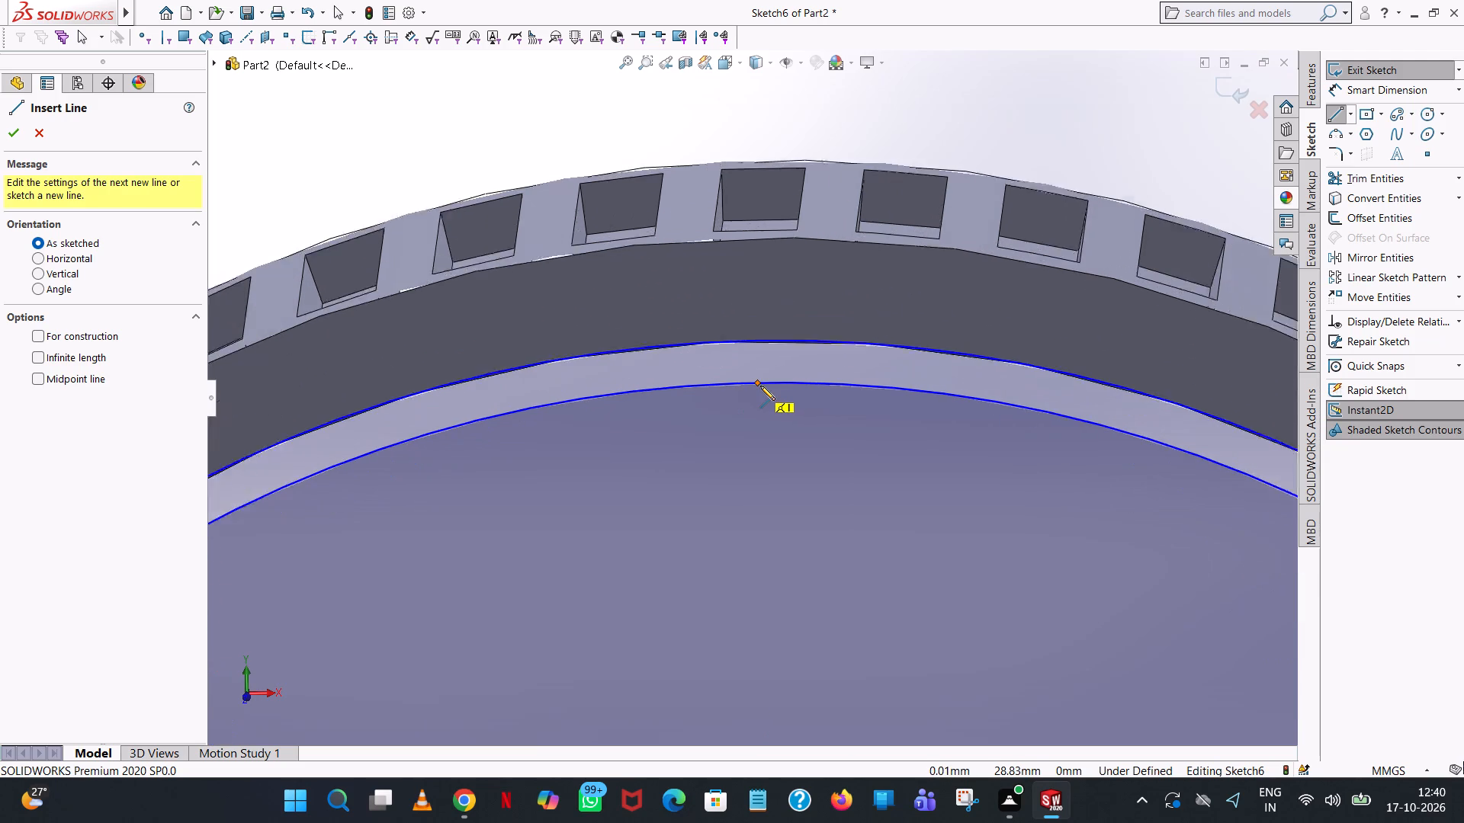
{"action": "scroll", "coordinate": [760, 386], "scroll_direction": "down", "scroll_amount": 2}
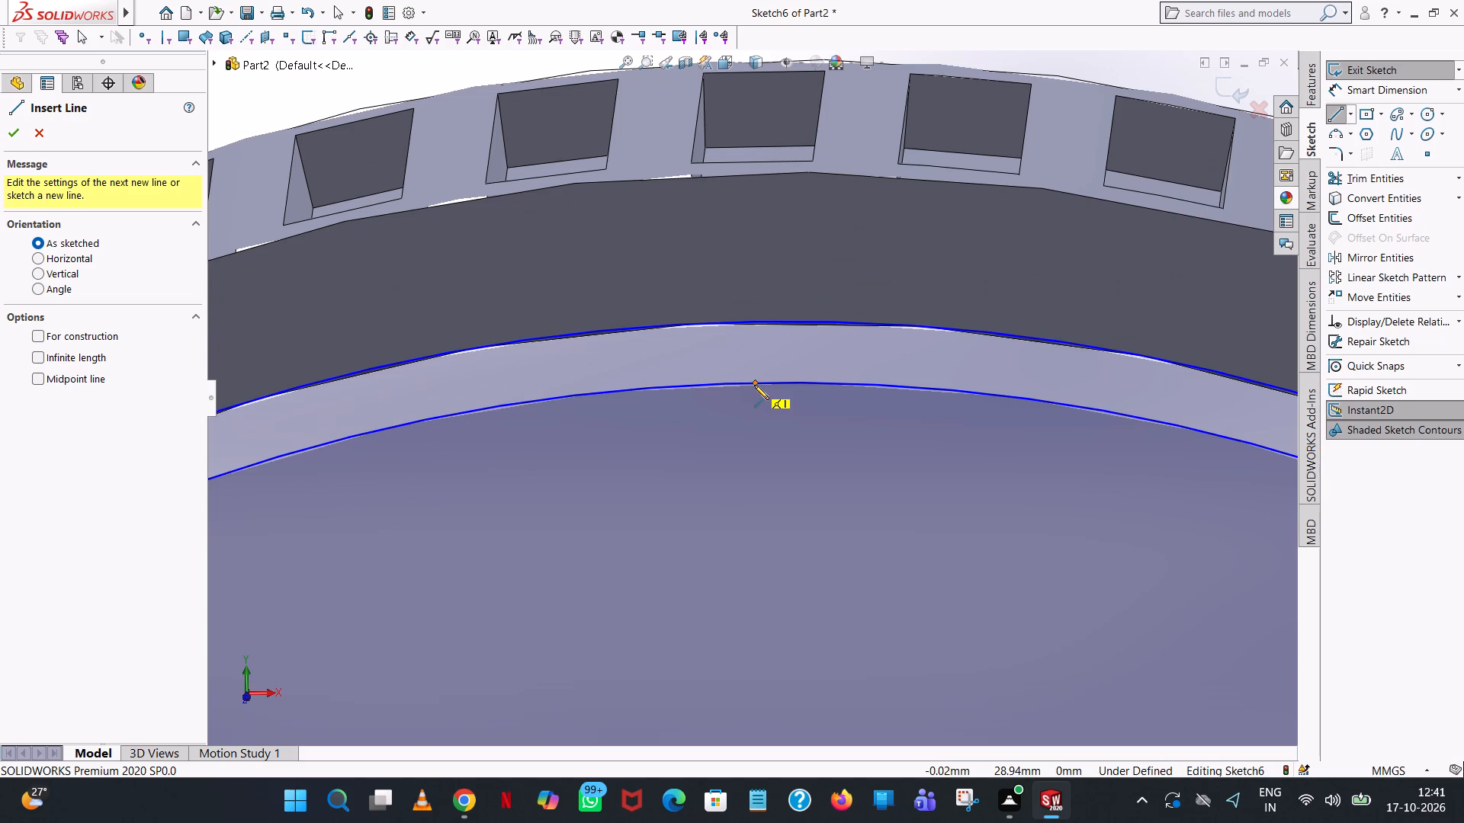
{"action": "scroll", "coordinate": [754, 385], "scroll_direction": "down", "scroll_amount": 3}
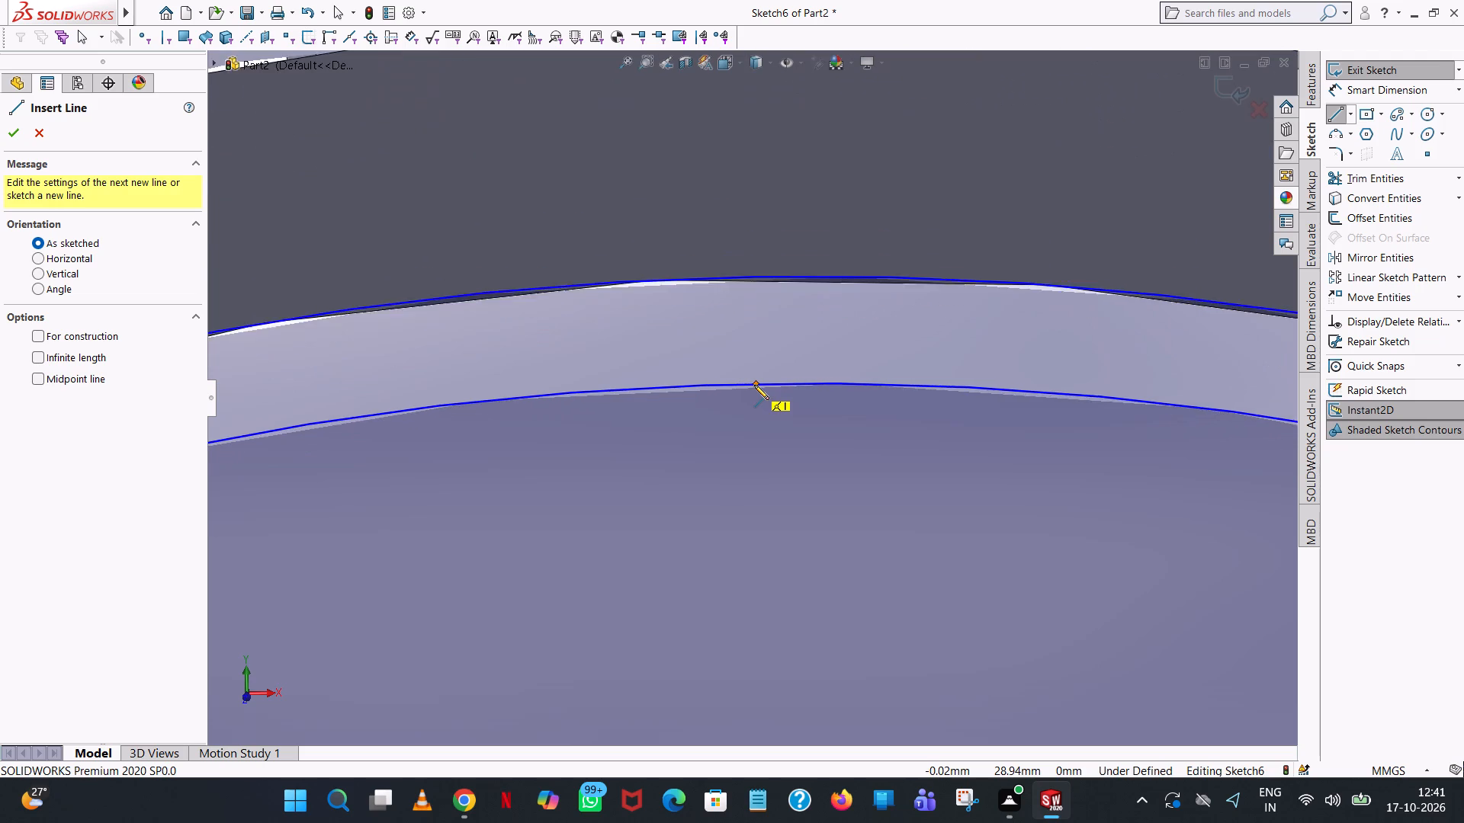
{"action": "scroll", "coordinate": [754, 385], "scroll_direction": "down", "scroll_amount": 1}
{"action": "left_click", "coordinate": [754, 385]}
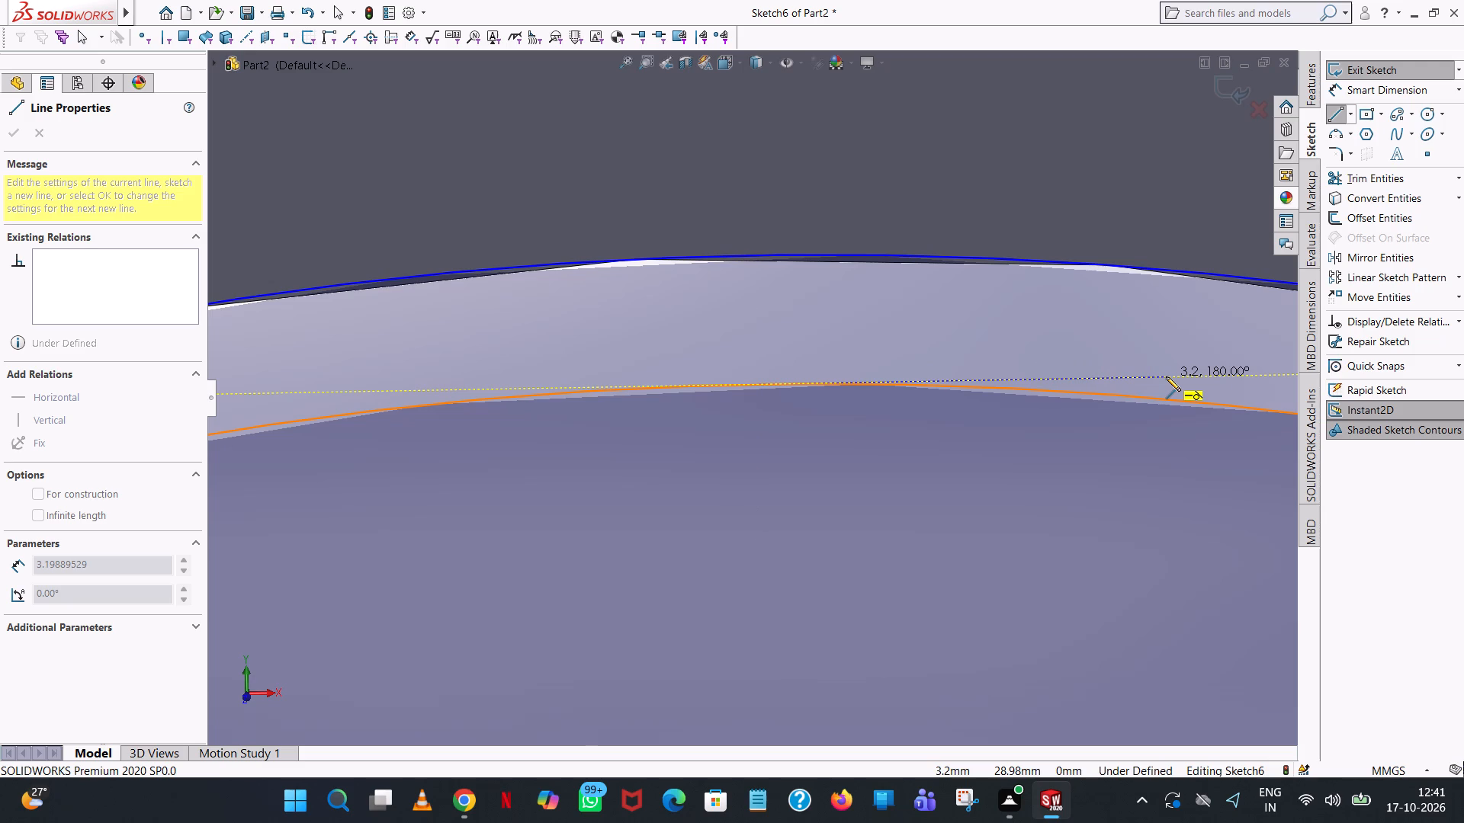
{"action": "left_click", "coordinate": [1166, 376]}
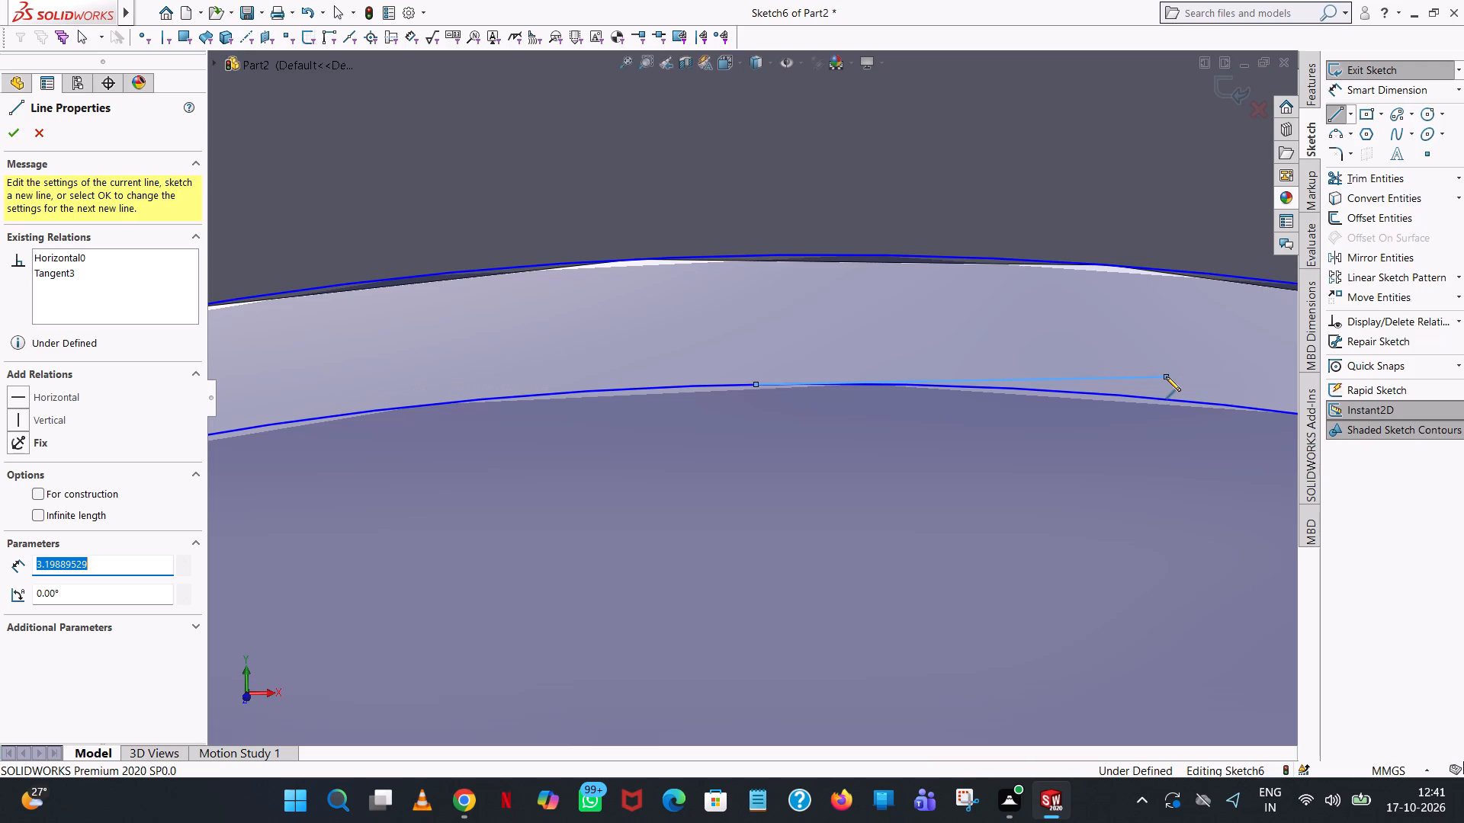
{"action": "type", "text": "0.5"}
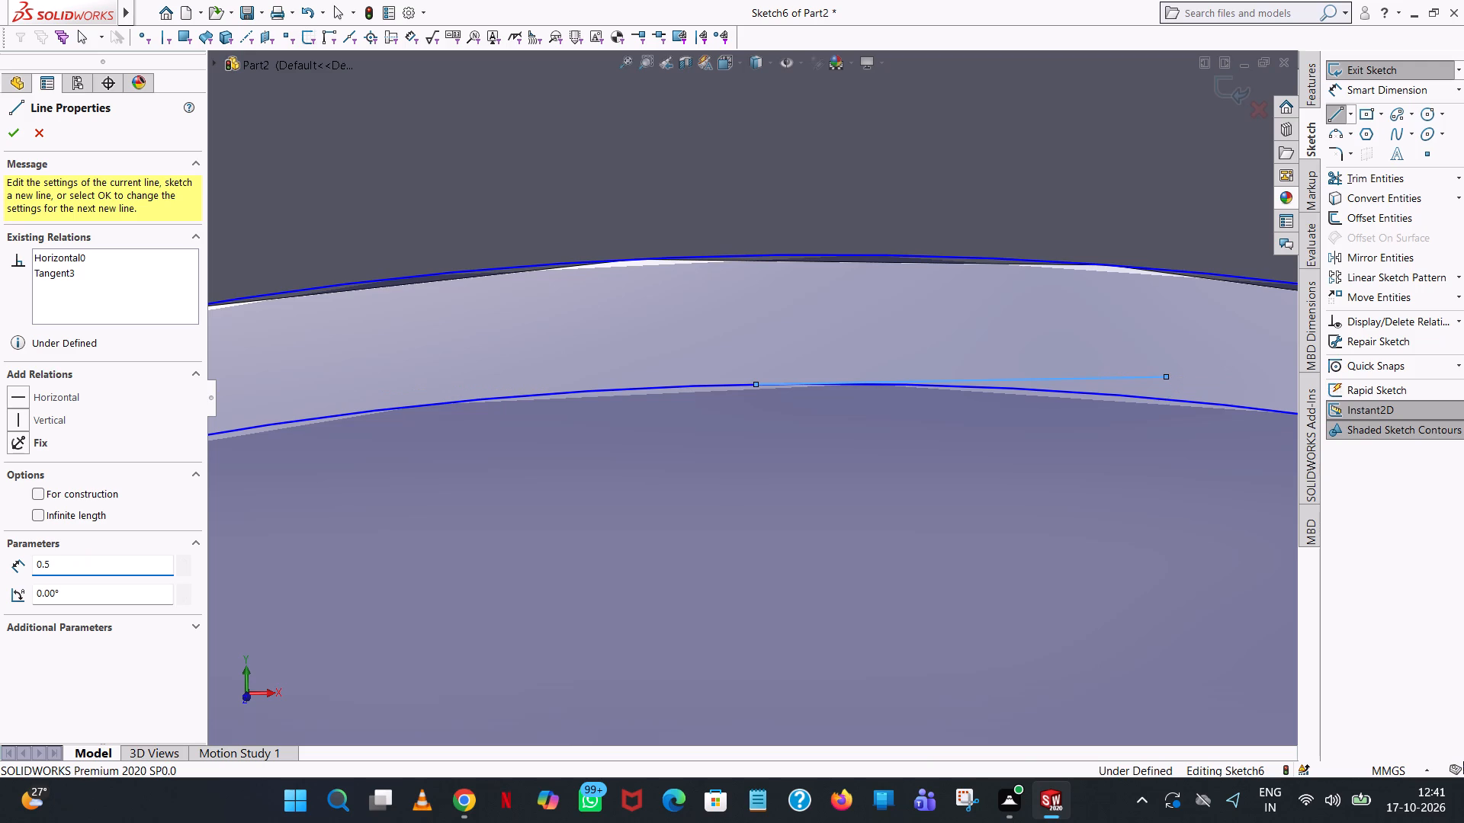
{"action": "key", "text": "Return"}
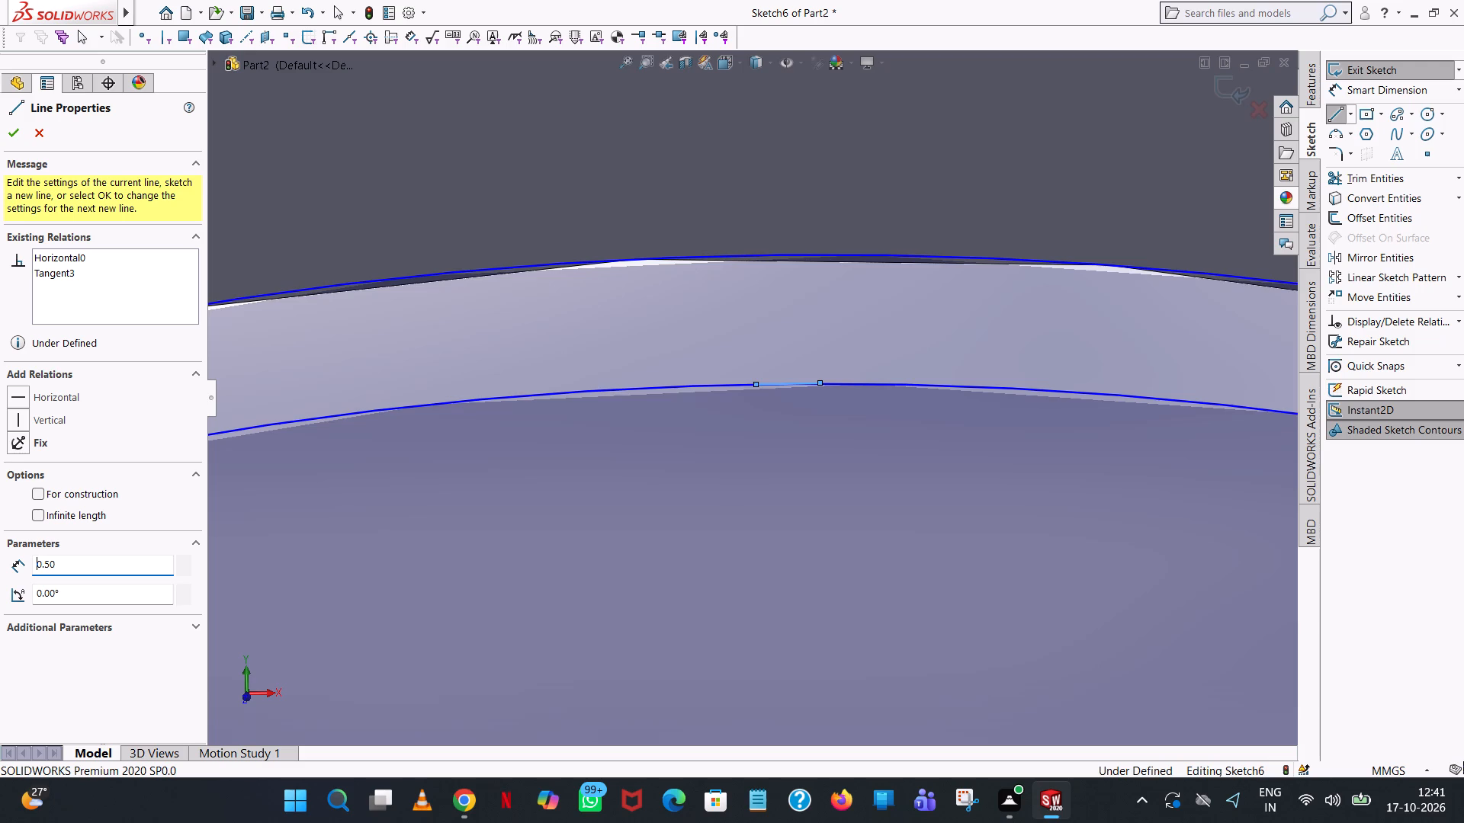
{"action": "scroll", "coordinate": [1166, 376], "scroll_direction": "down", "scroll_amount": 2}
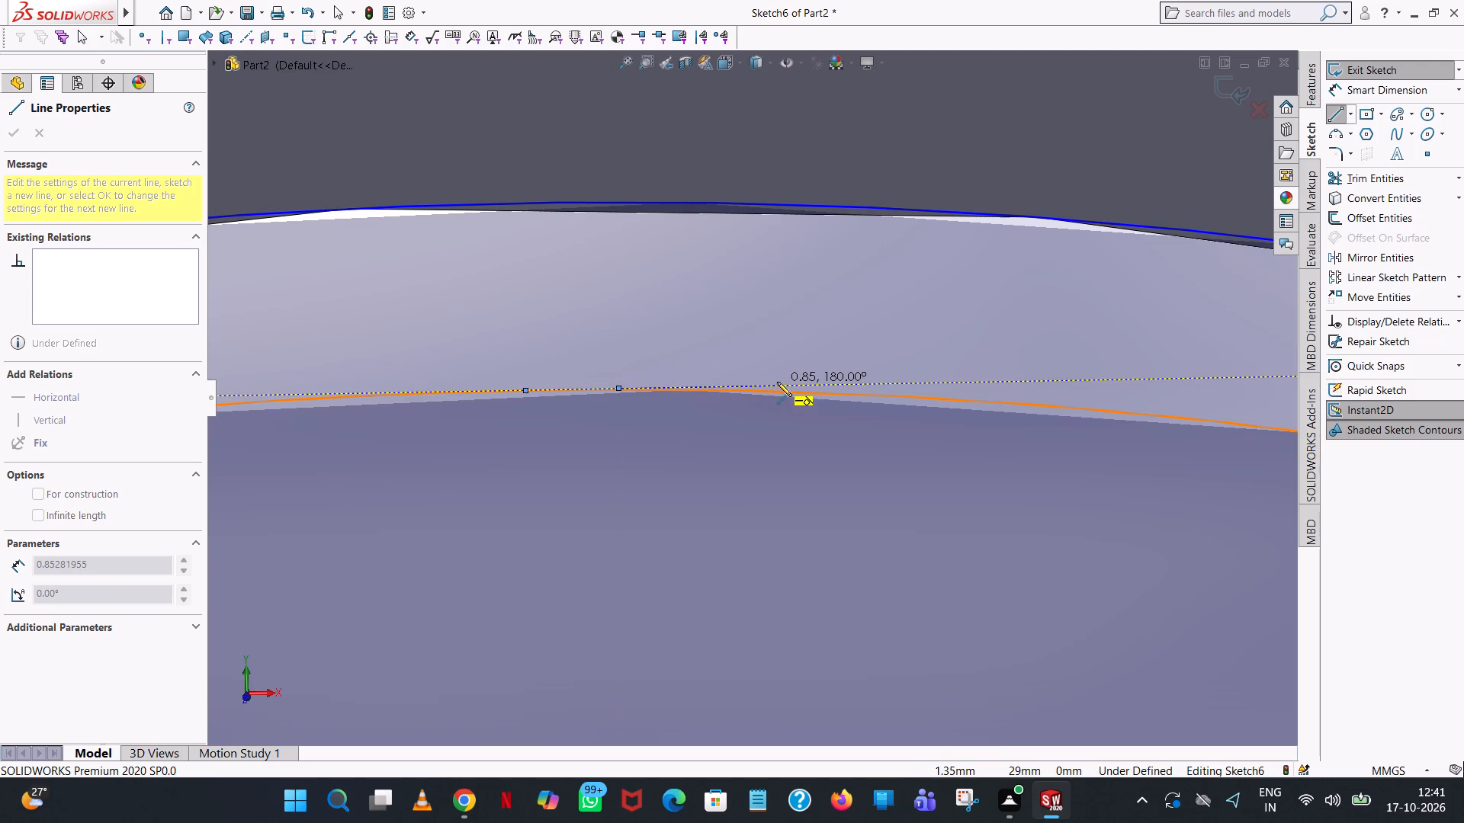
{"action": "scroll", "coordinate": [777, 382], "scroll_direction": "up", "scroll_amount": 4}
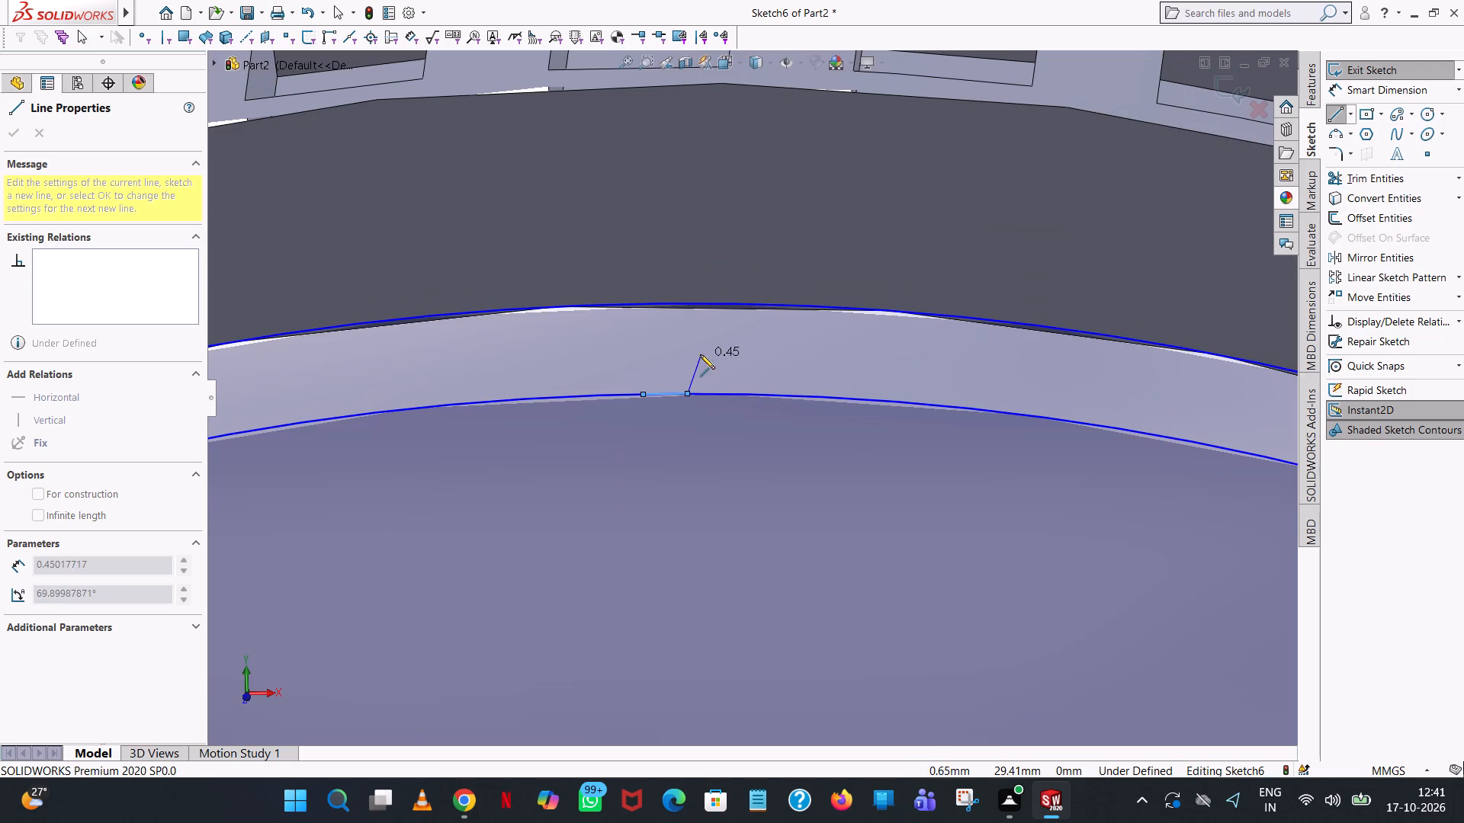
{"action": "right_click", "coordinate": [700, 354]}
{"action": "left_click", "coordinate": [776, 370]}
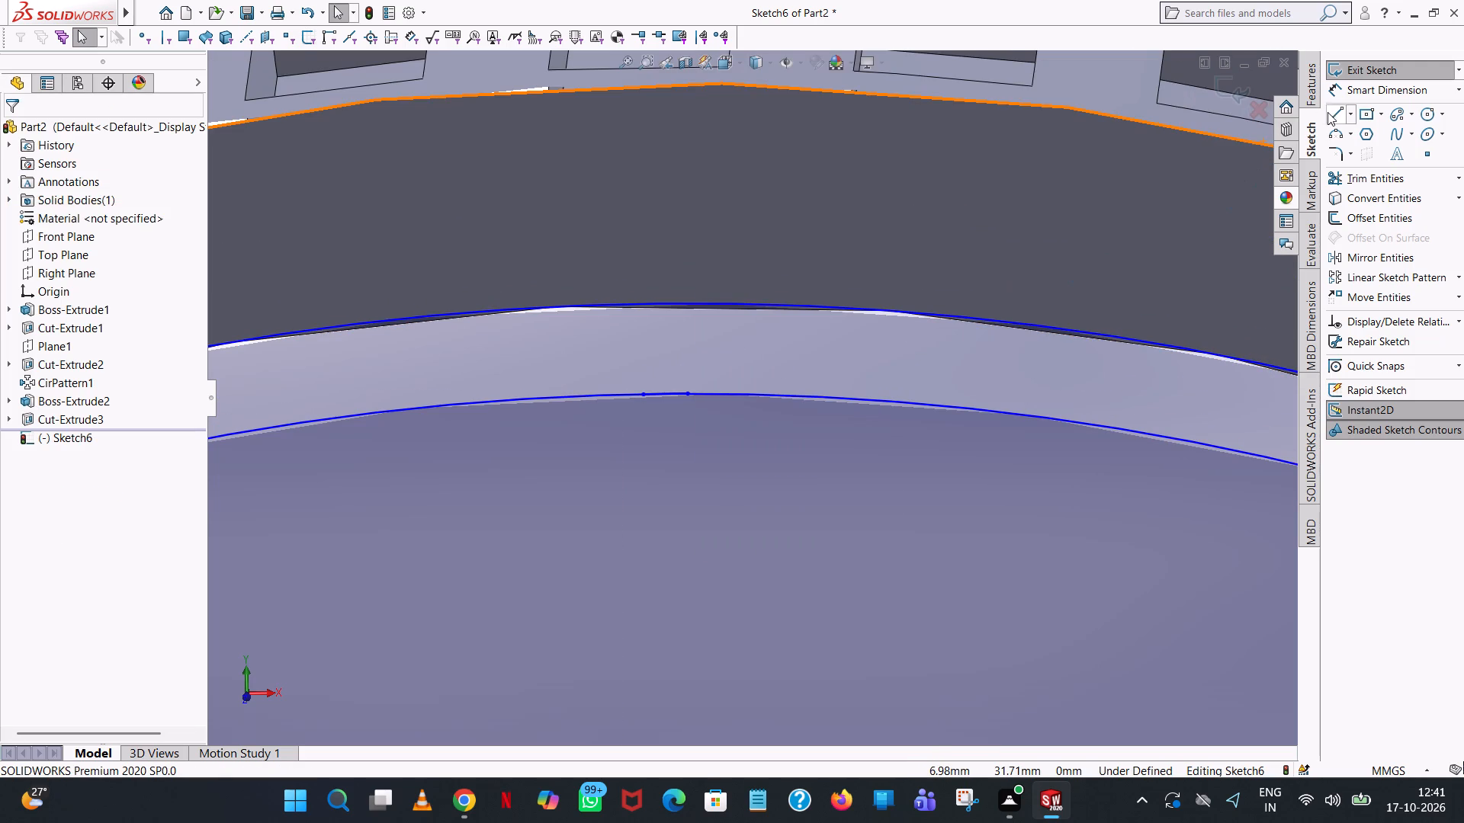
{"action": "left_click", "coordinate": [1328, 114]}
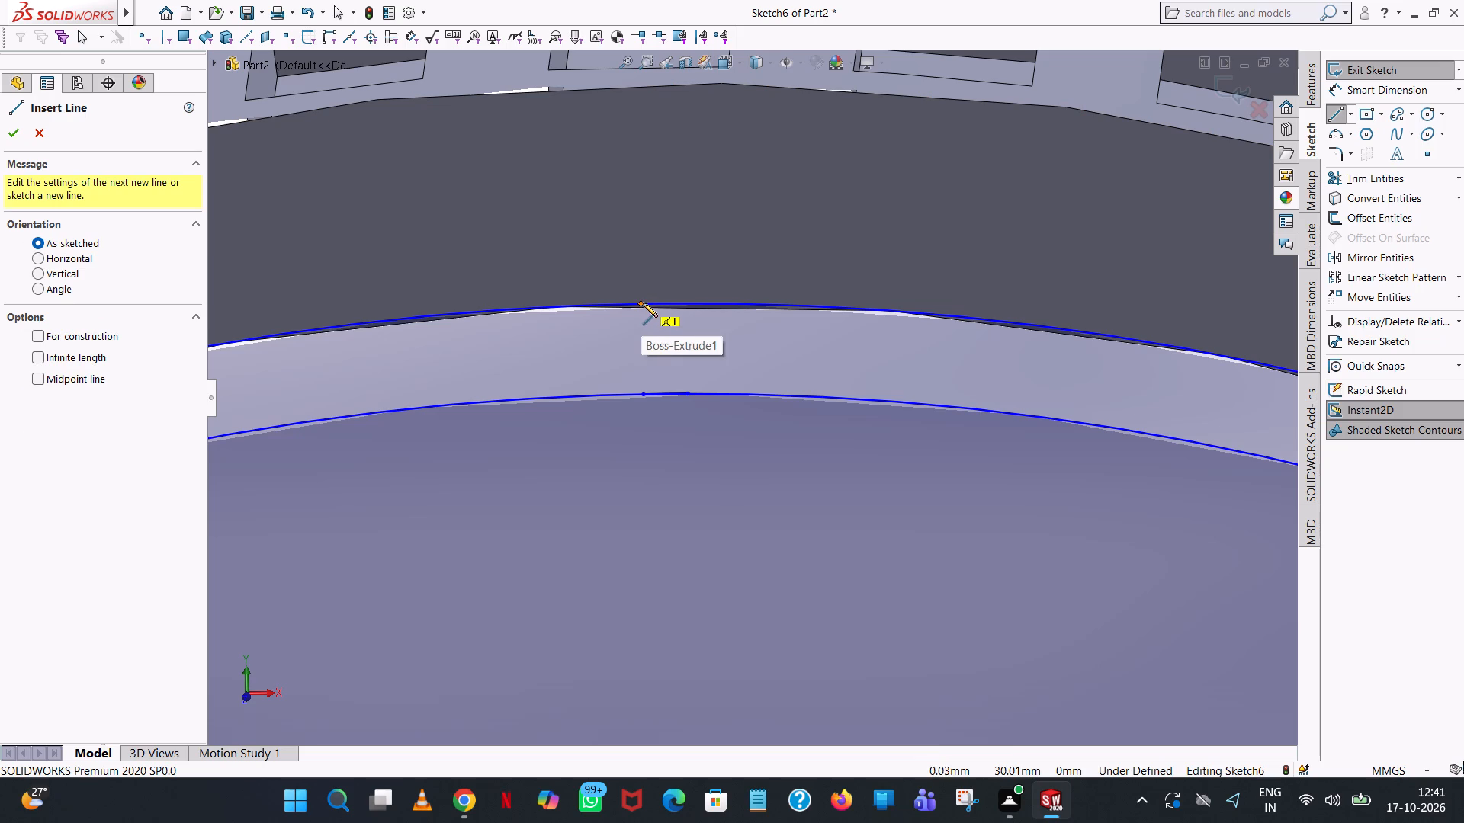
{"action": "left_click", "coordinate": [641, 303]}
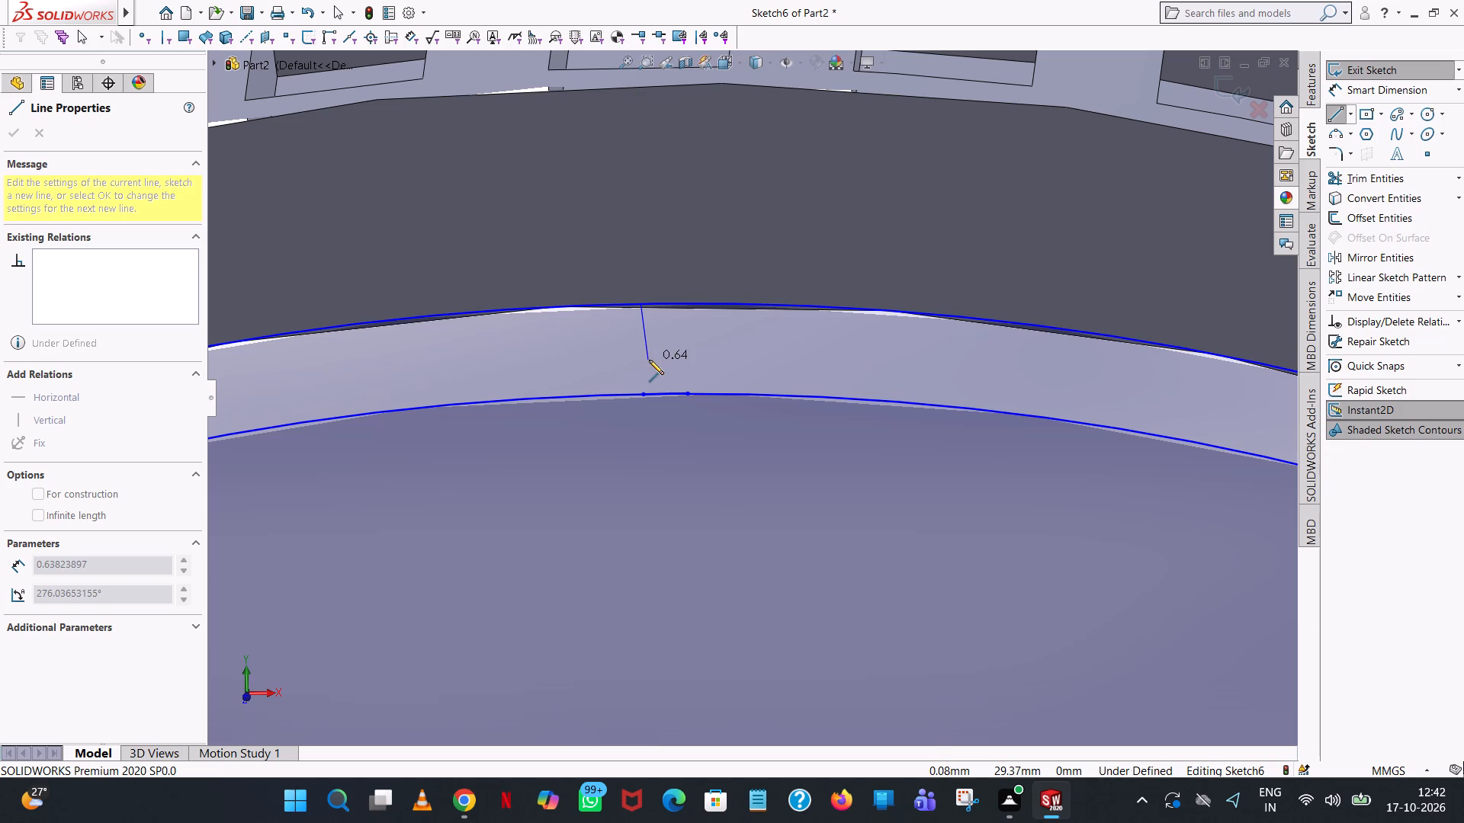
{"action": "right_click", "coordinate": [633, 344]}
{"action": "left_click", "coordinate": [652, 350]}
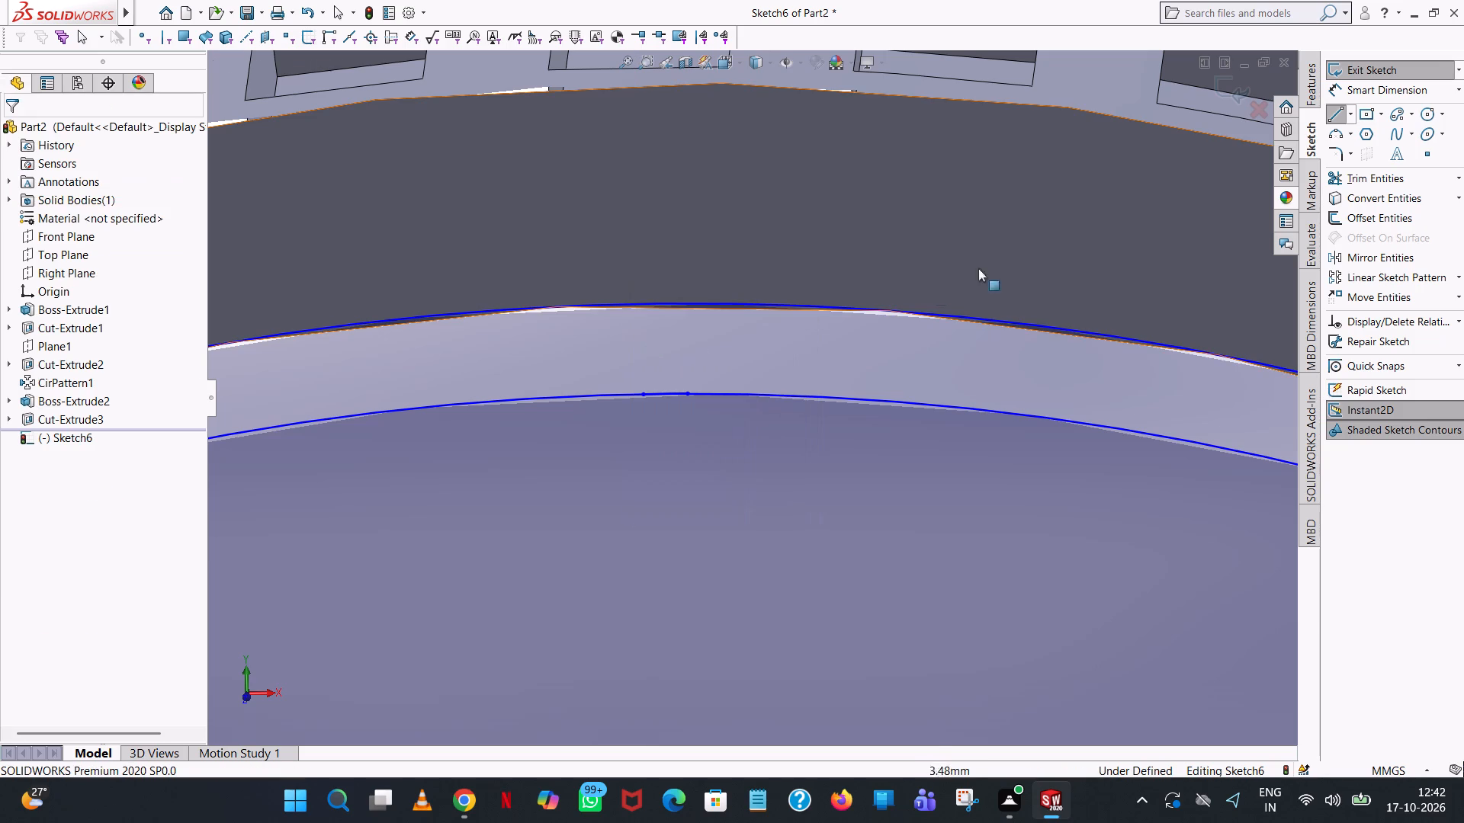
Draw a line about 1.38 mm long from the short line's right end up past the outer circle and set its angle to 90-3 degrees.
{"action": "left_click", "coordinate": [1333, 107]}
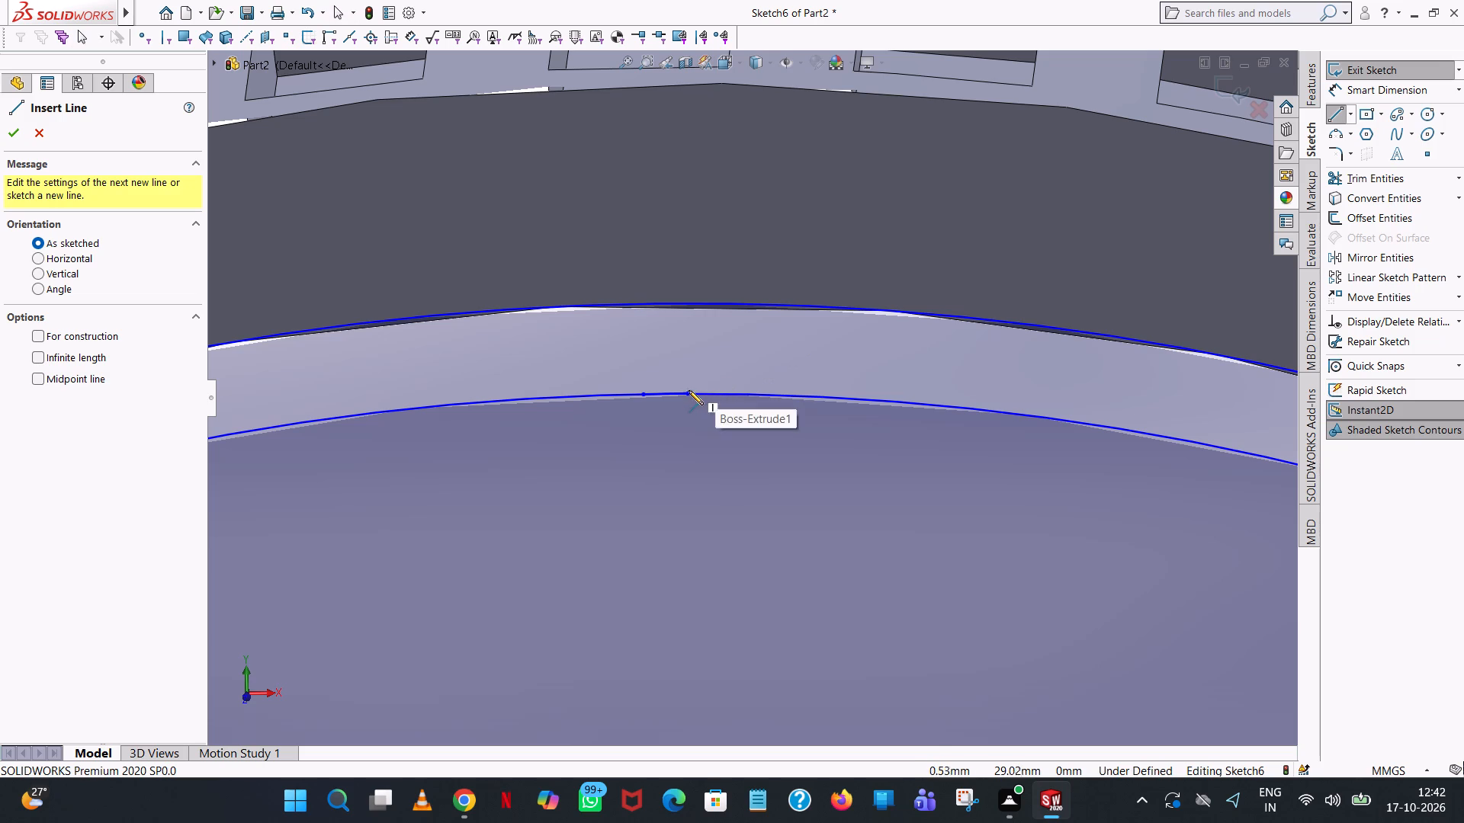
{"action": "left_click", "coordinate": [687, 392]}
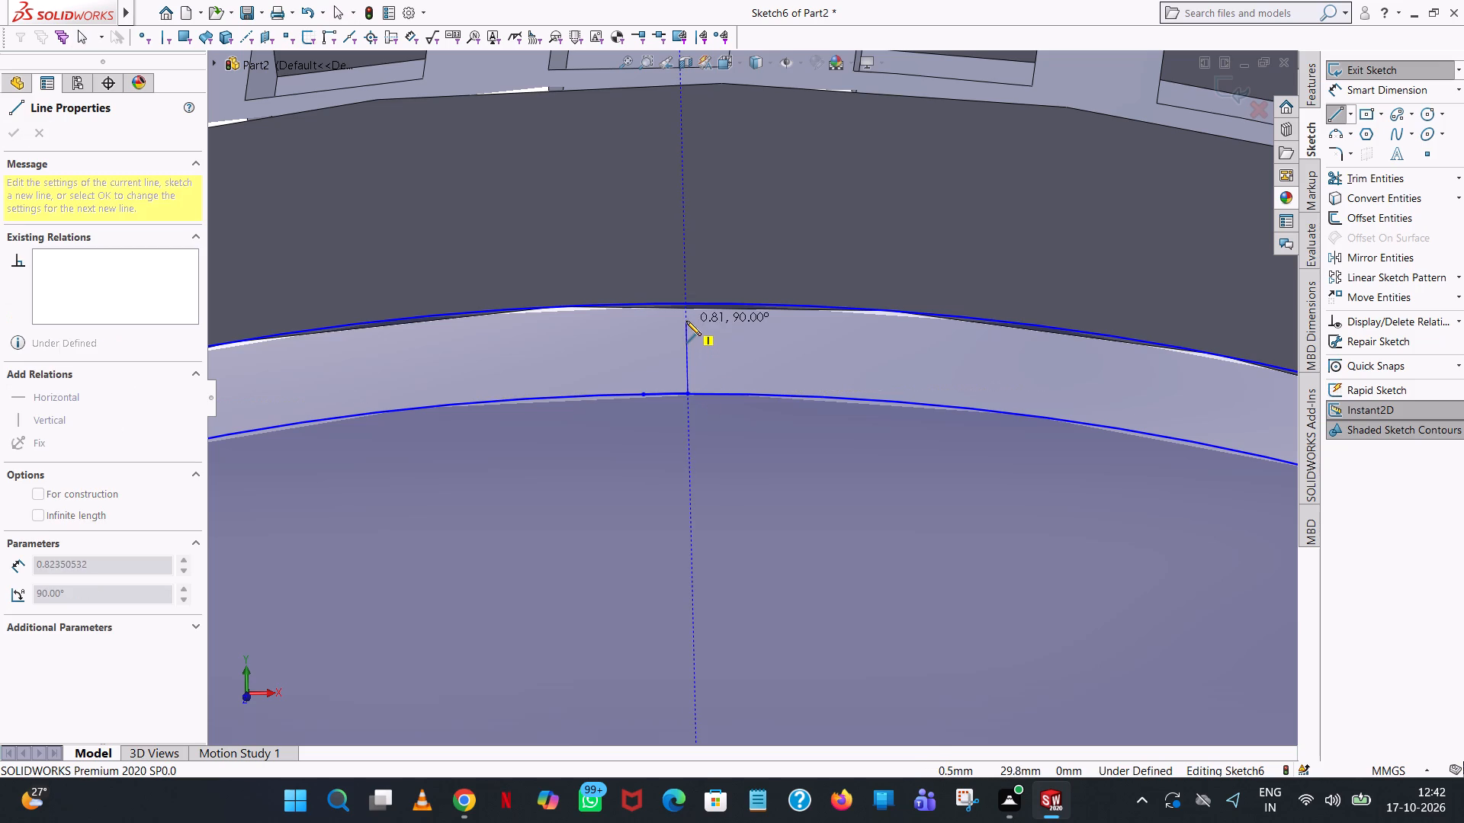
{"action": "left_click", "coordinate": [703, 273]}
{"action": "right_click", "coordinate": [703, 273]}
{"action": "left_click", "coordinate": [737, 280]}
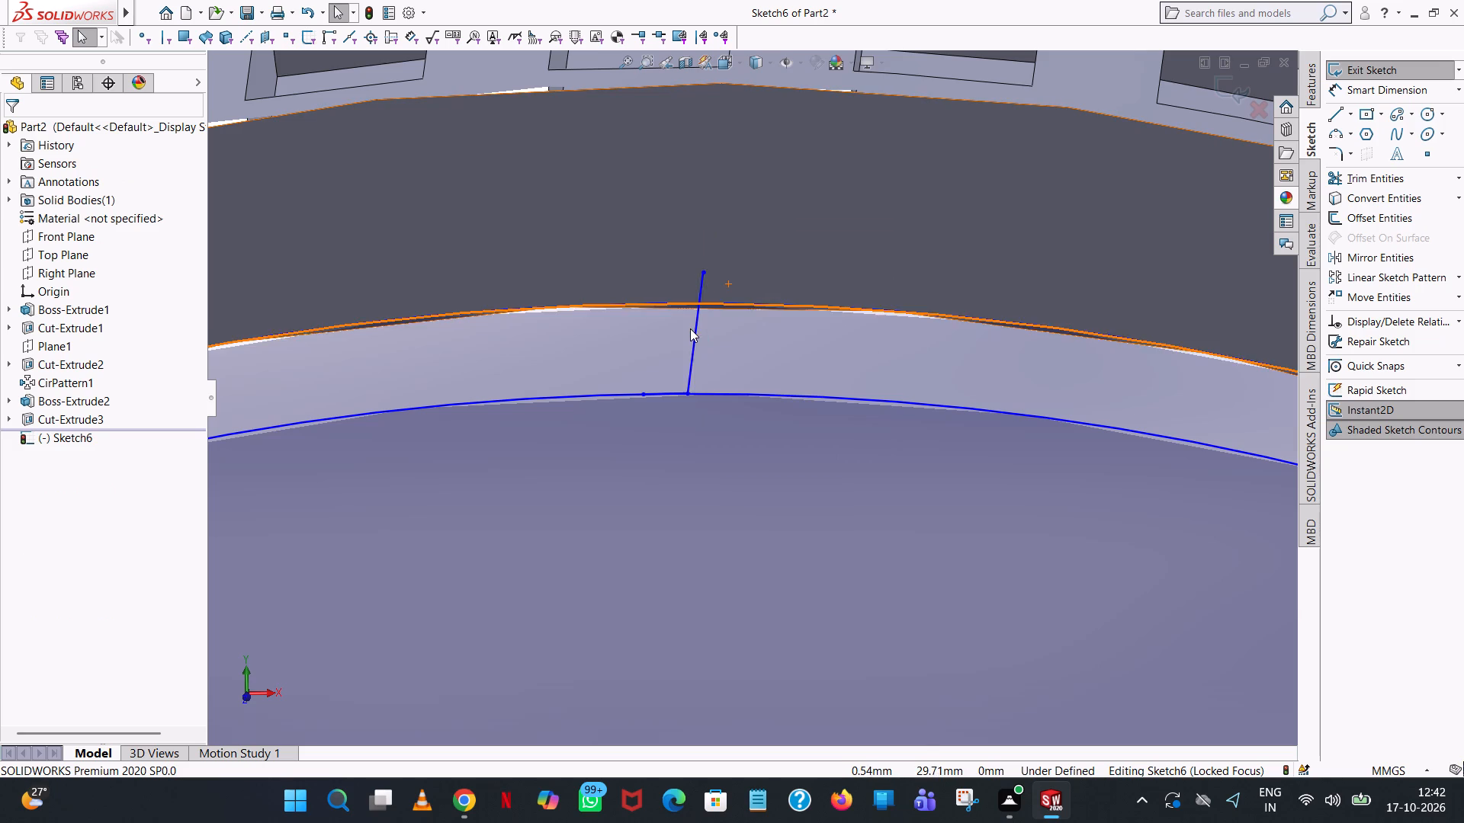
{"action": "left_click", "coordinate": [694, 337]}
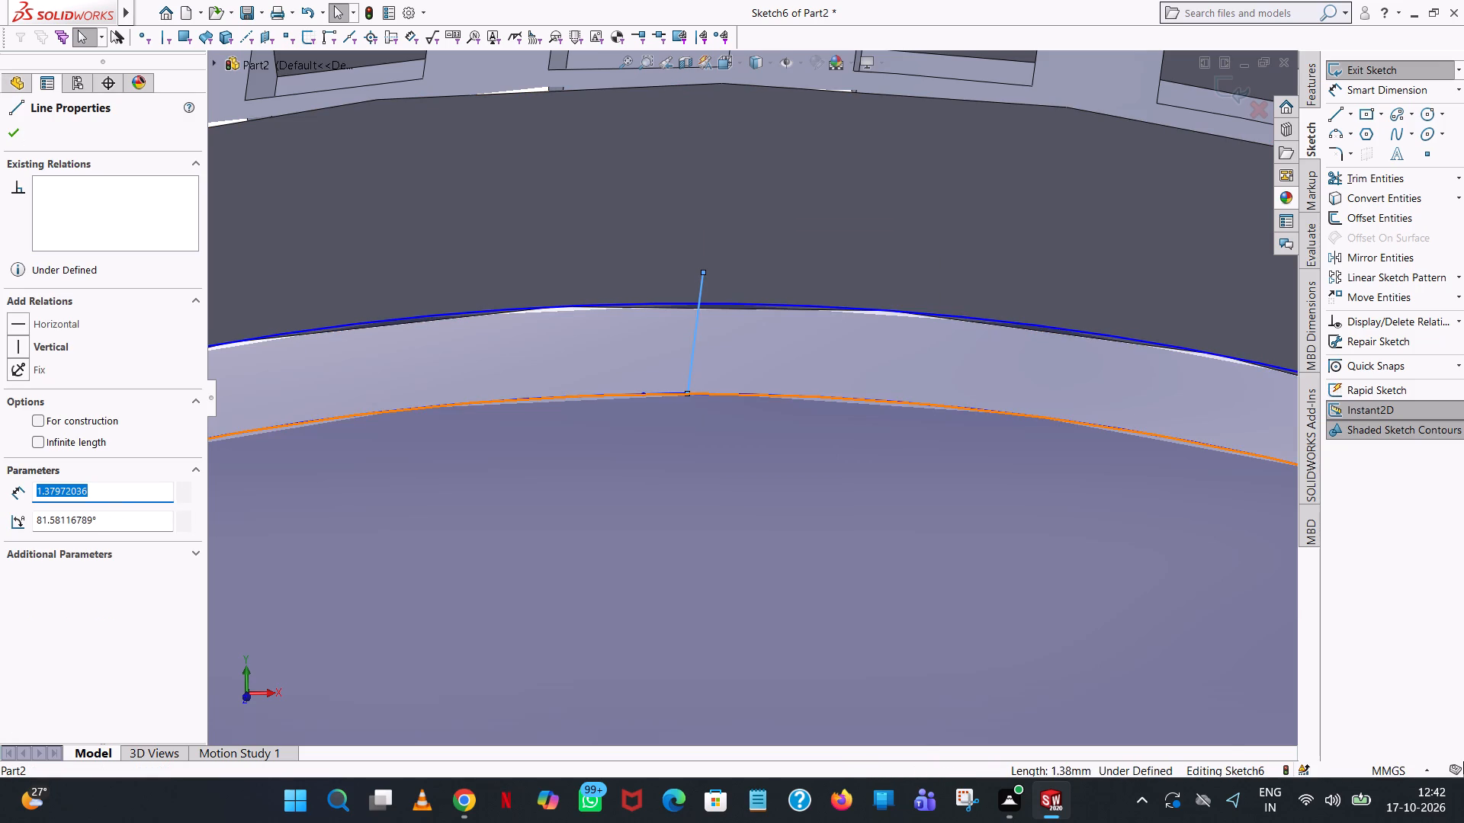
{"action": "double_click", "coordinate": [136, 523]}
{"action": "type", "text": "90-3"}
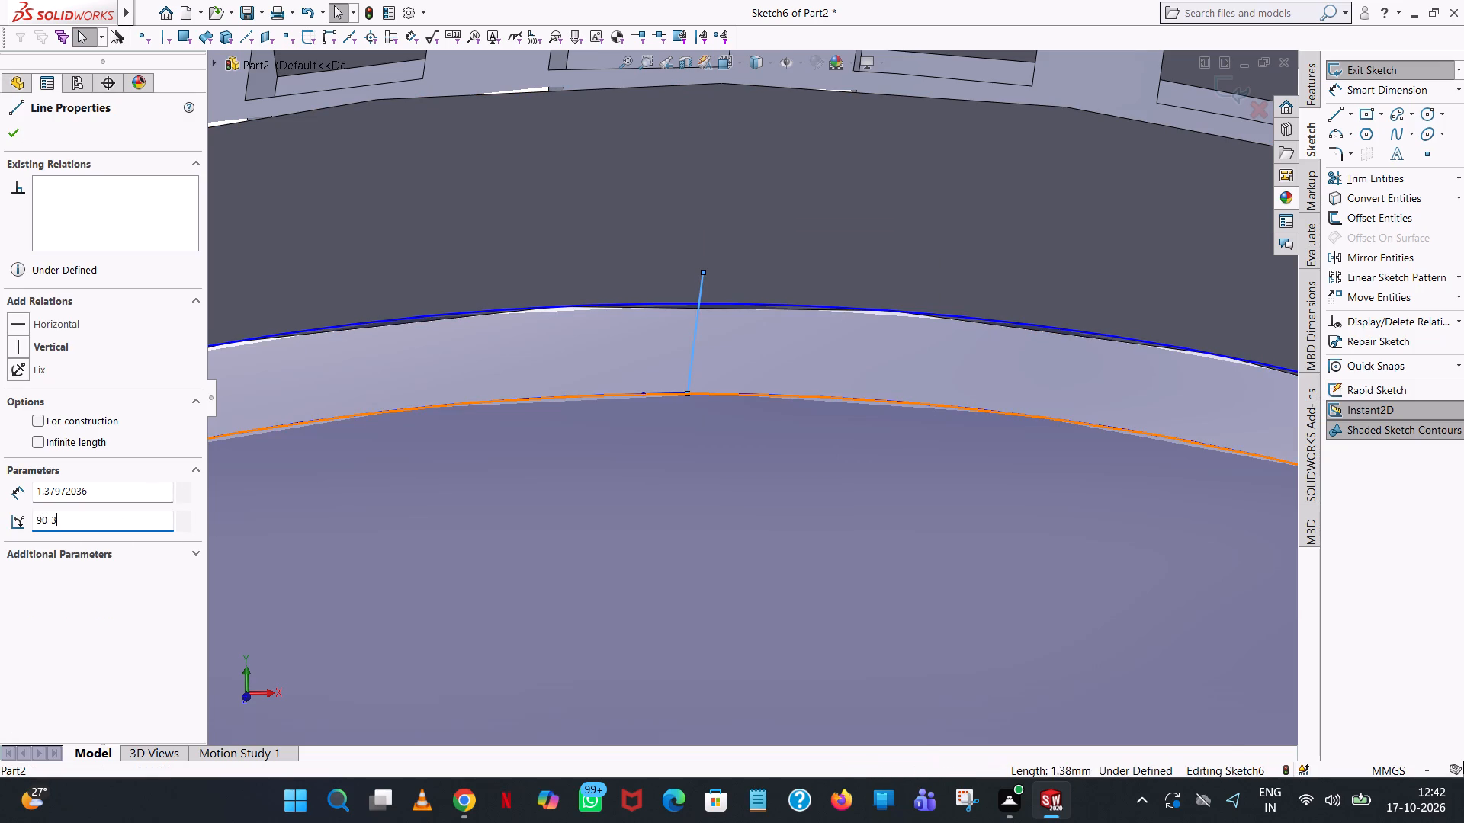
{"action": "key", "text": "Return"}
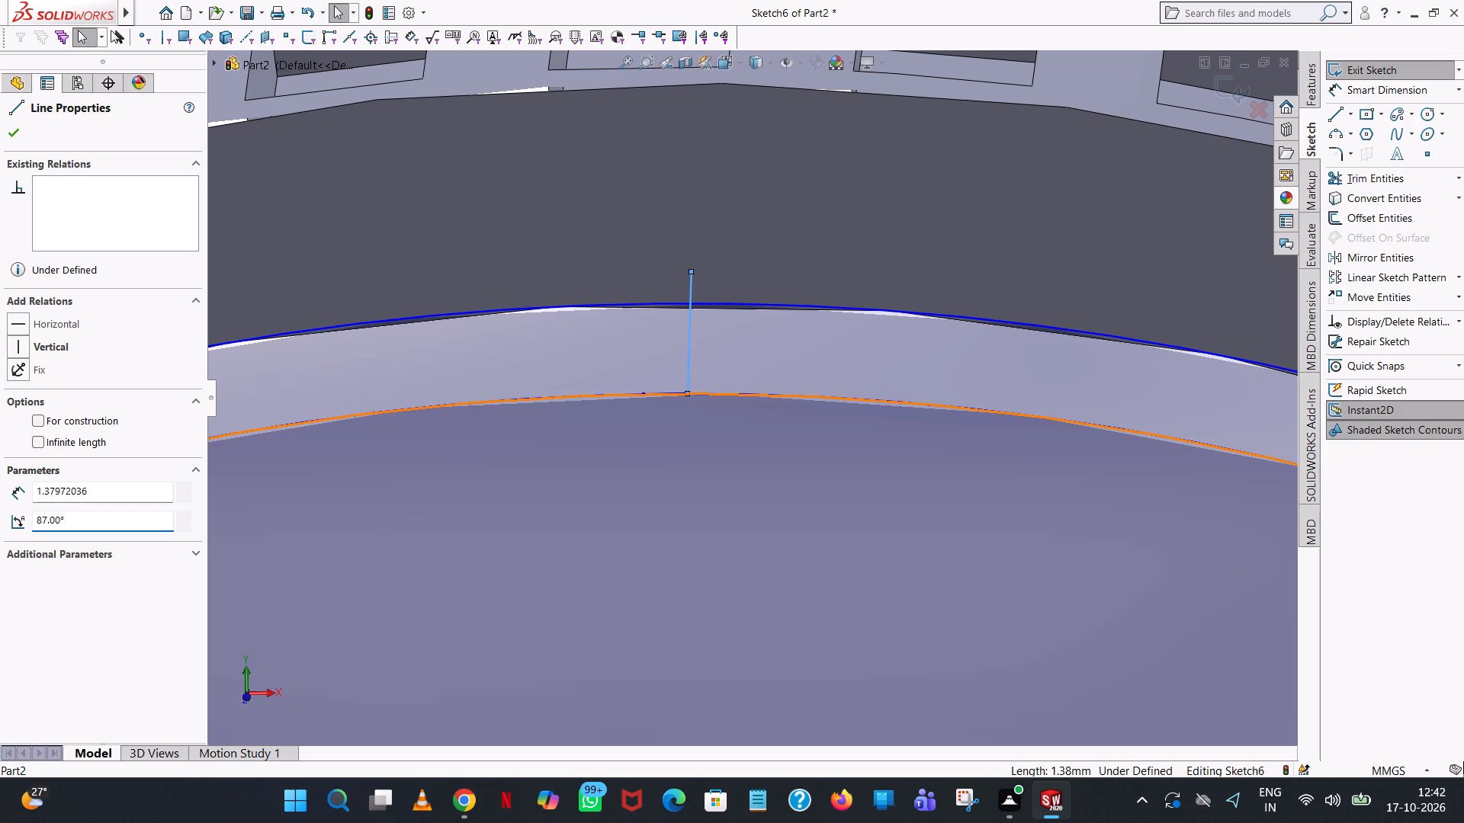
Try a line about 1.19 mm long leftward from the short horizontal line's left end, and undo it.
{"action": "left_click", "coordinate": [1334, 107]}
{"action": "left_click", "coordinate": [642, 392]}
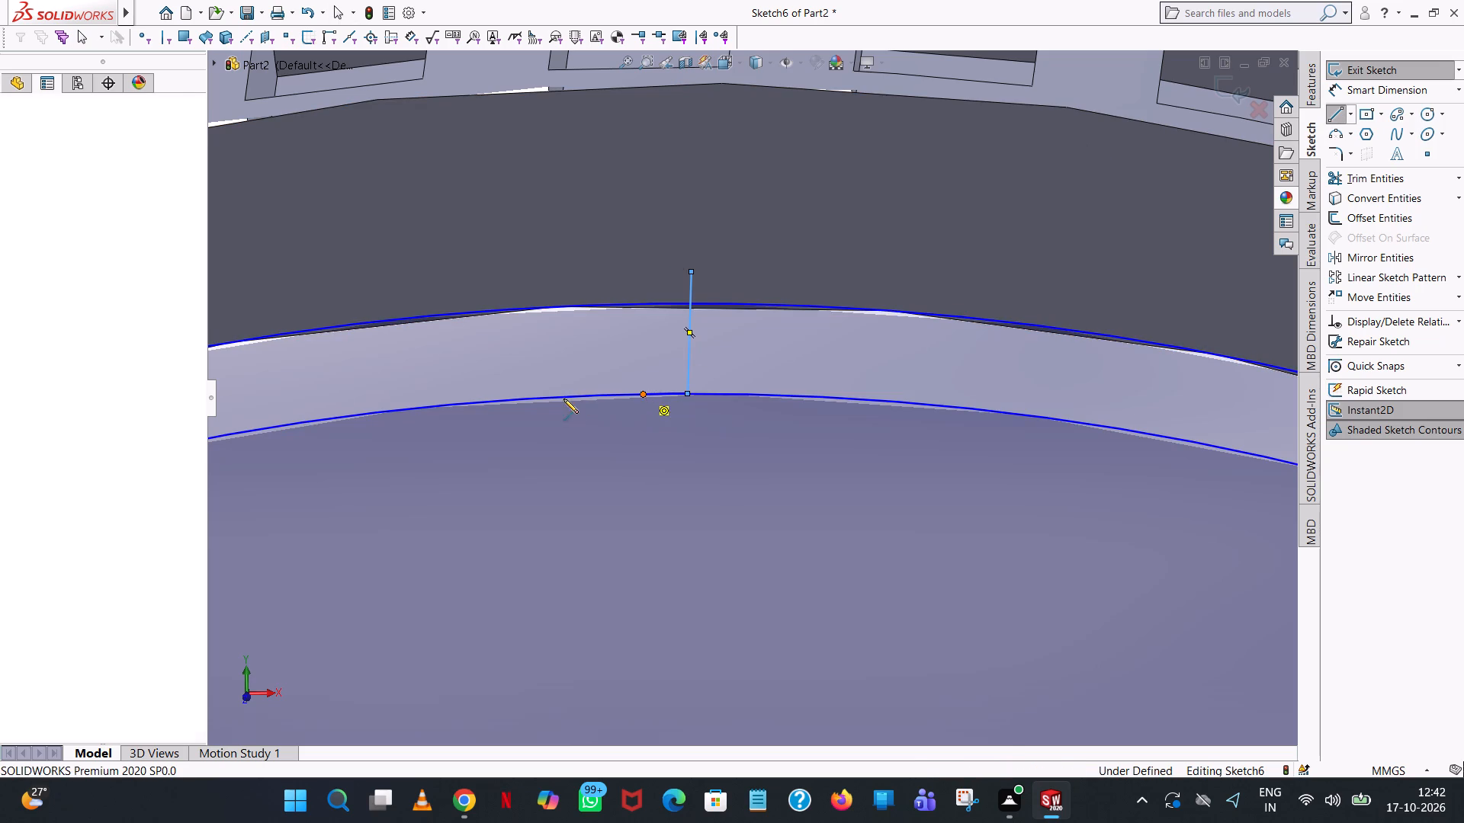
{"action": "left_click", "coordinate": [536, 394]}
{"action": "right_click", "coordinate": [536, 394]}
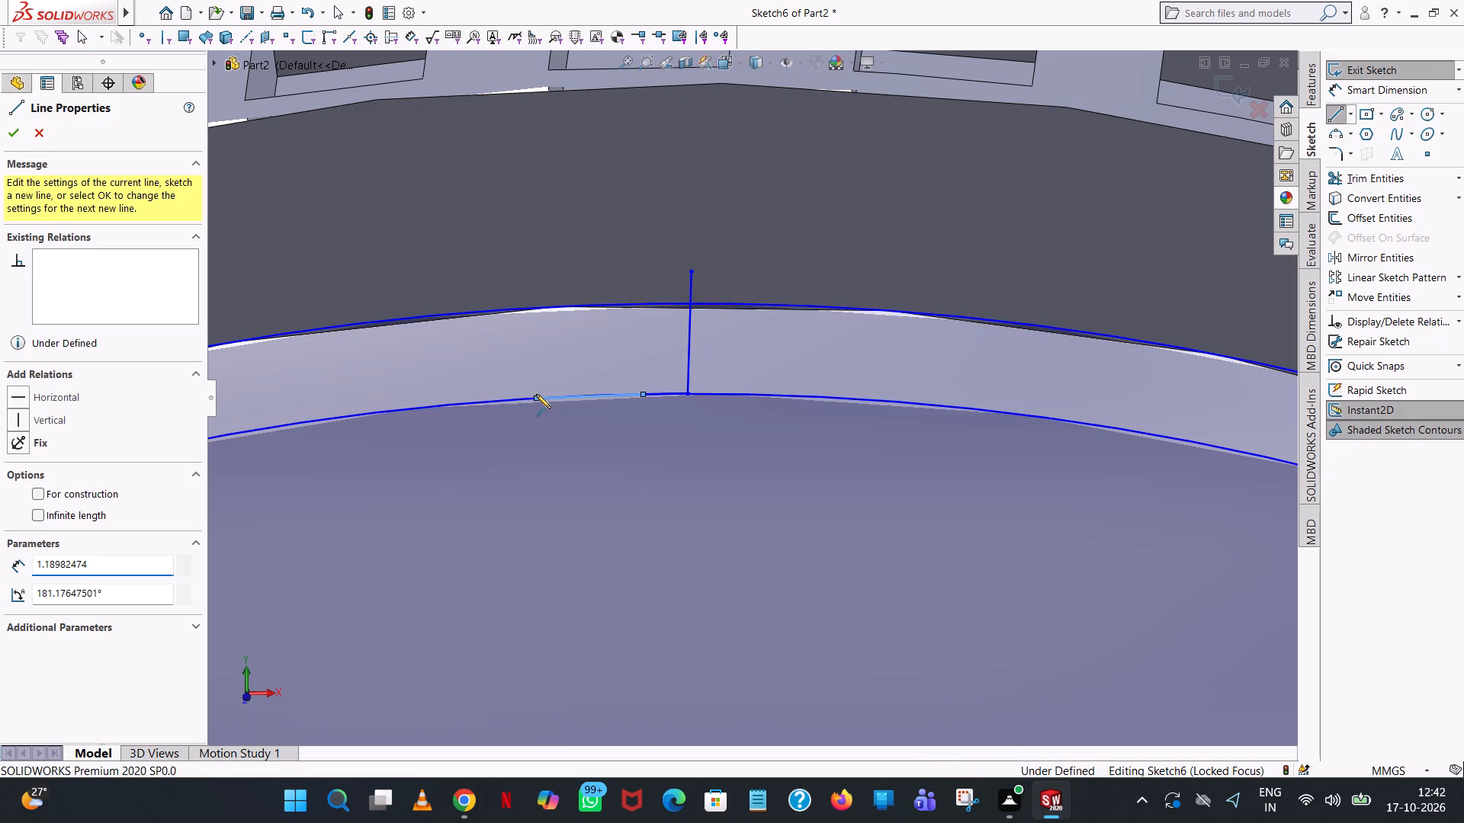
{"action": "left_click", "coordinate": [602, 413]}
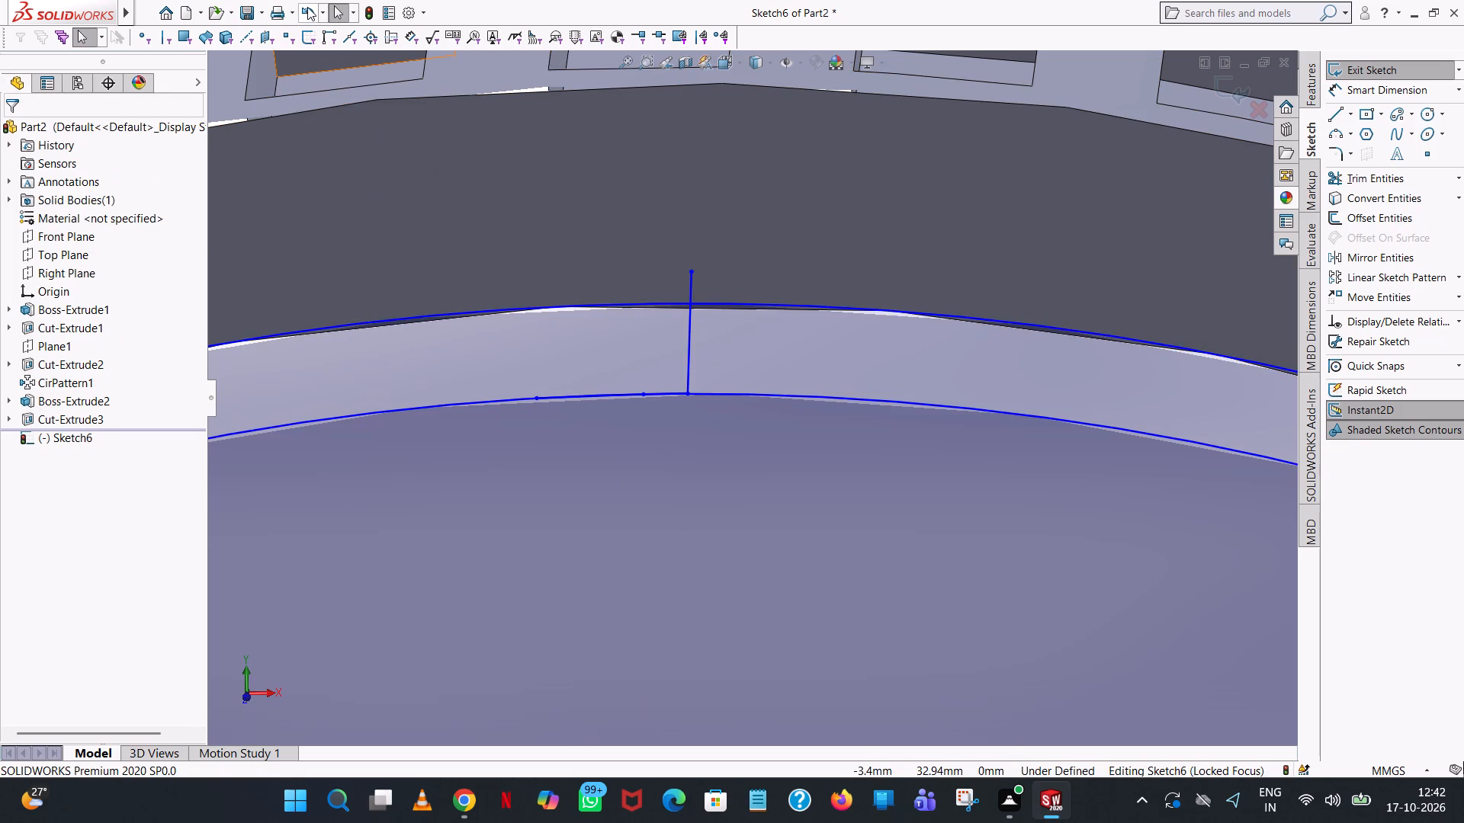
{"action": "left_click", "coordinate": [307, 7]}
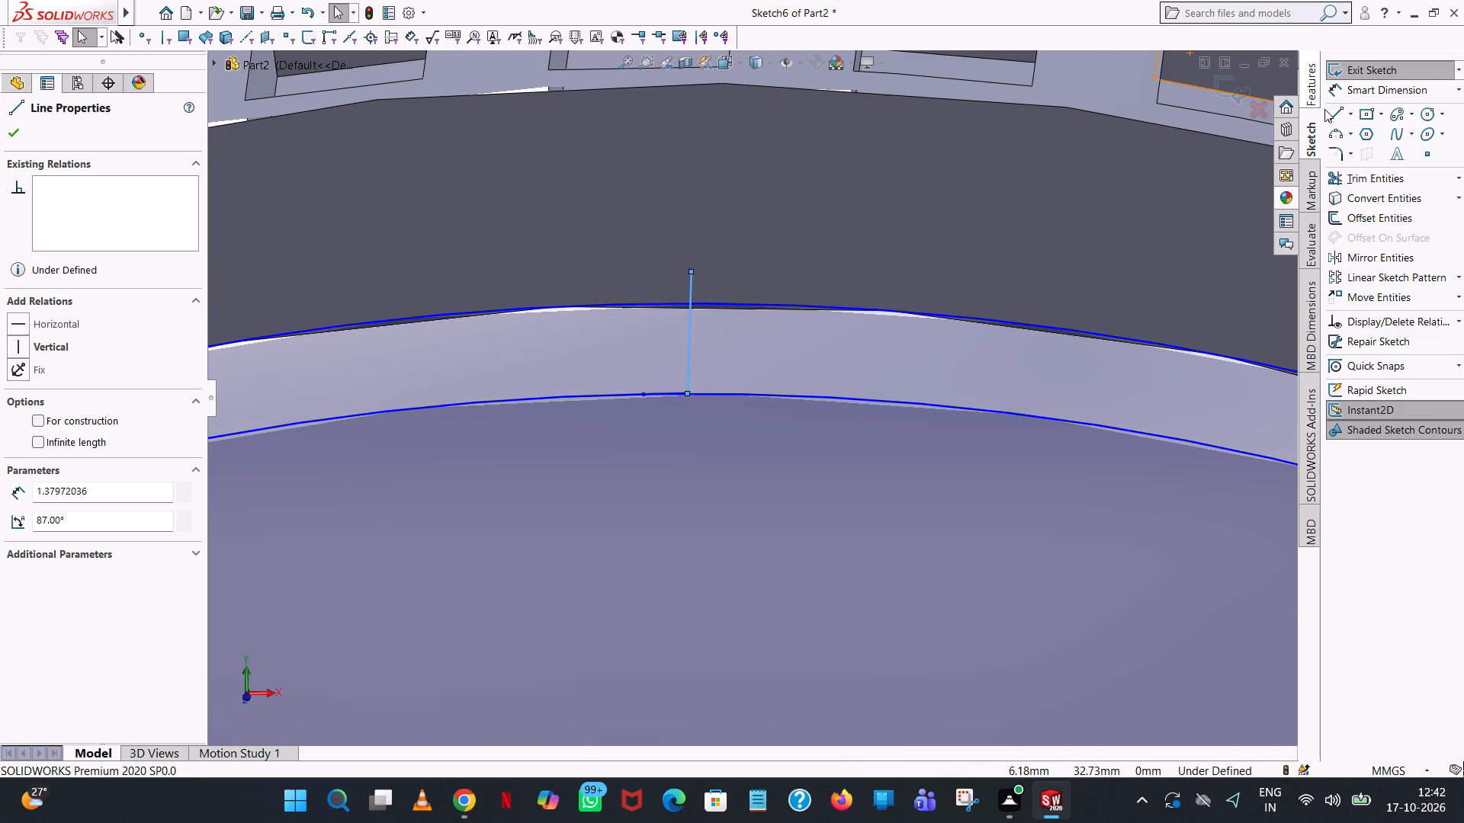
Draw a 0.5 mm line leftward from the short horizontal line's left end, perpendicular to the slanted line.
{"action": "left_click", "coordinate": [1327, 109]}
{"action": "scroll", "coordinate": [592, 359], "scroll_direction": "down", "scroll_amount": 4}
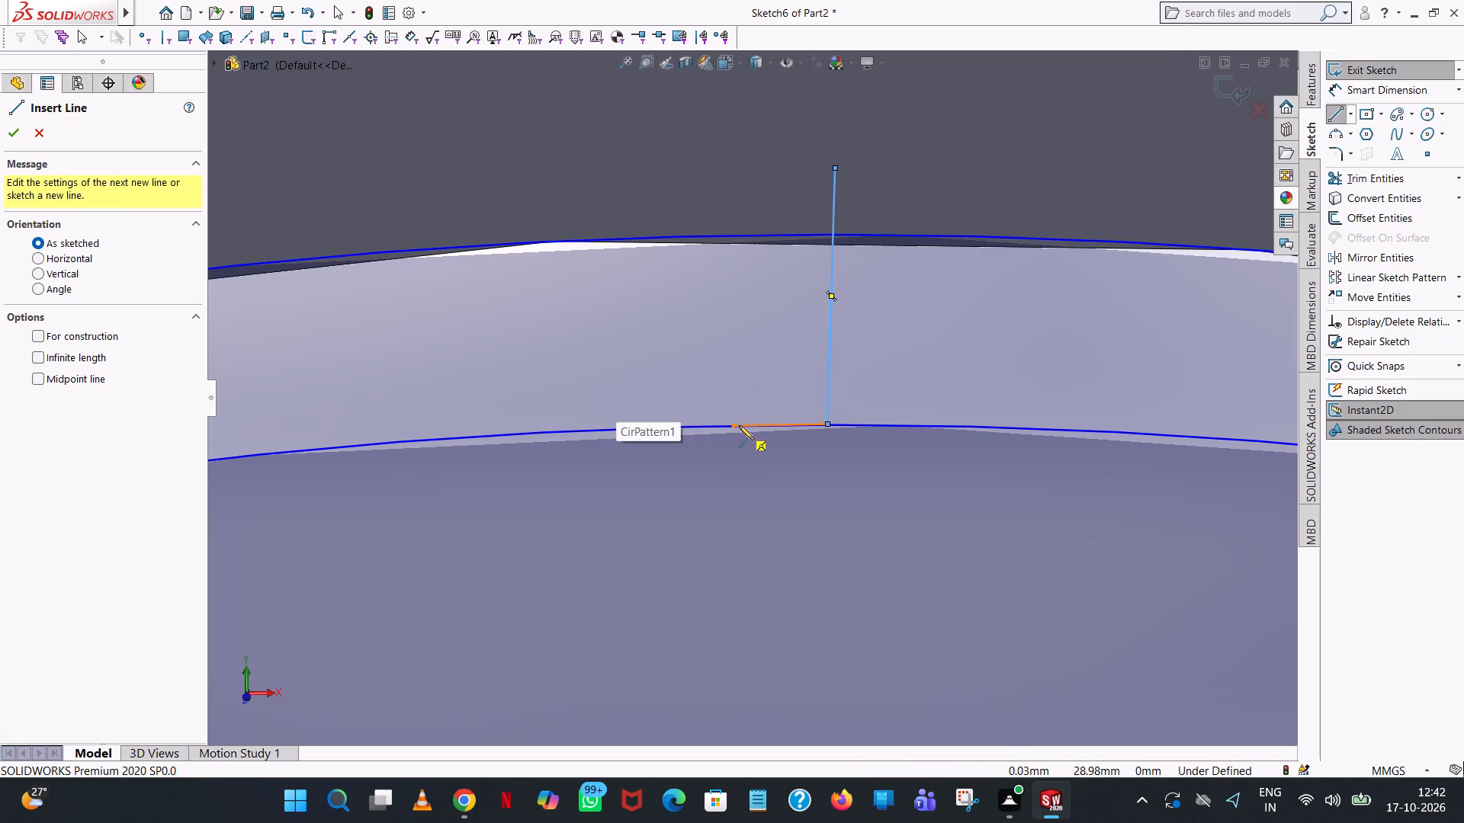
{"action": "left_click", "coordinate": [735, 425]}
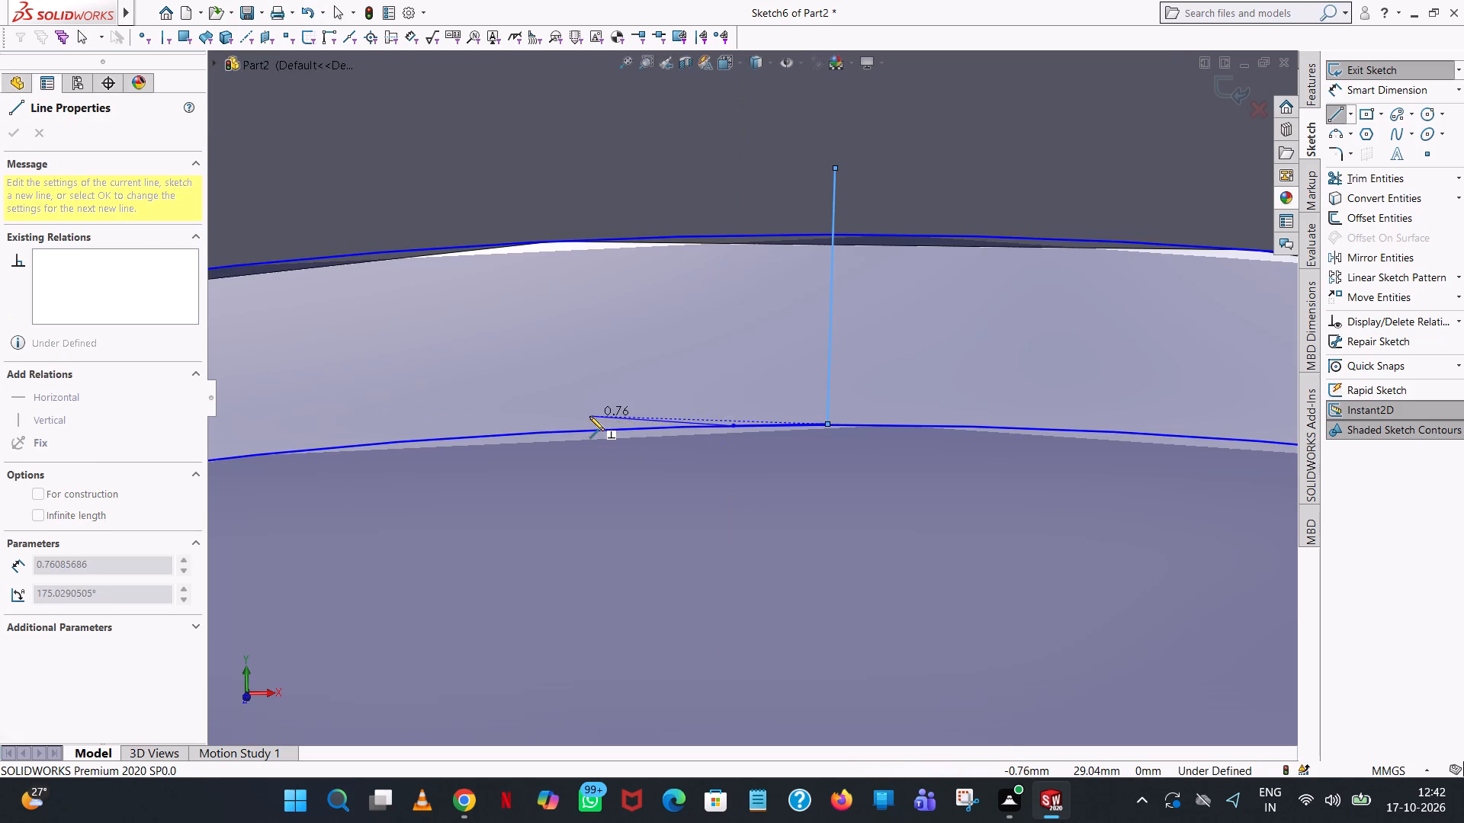
{"action": "left_click", "coordinate": [587, 418]}
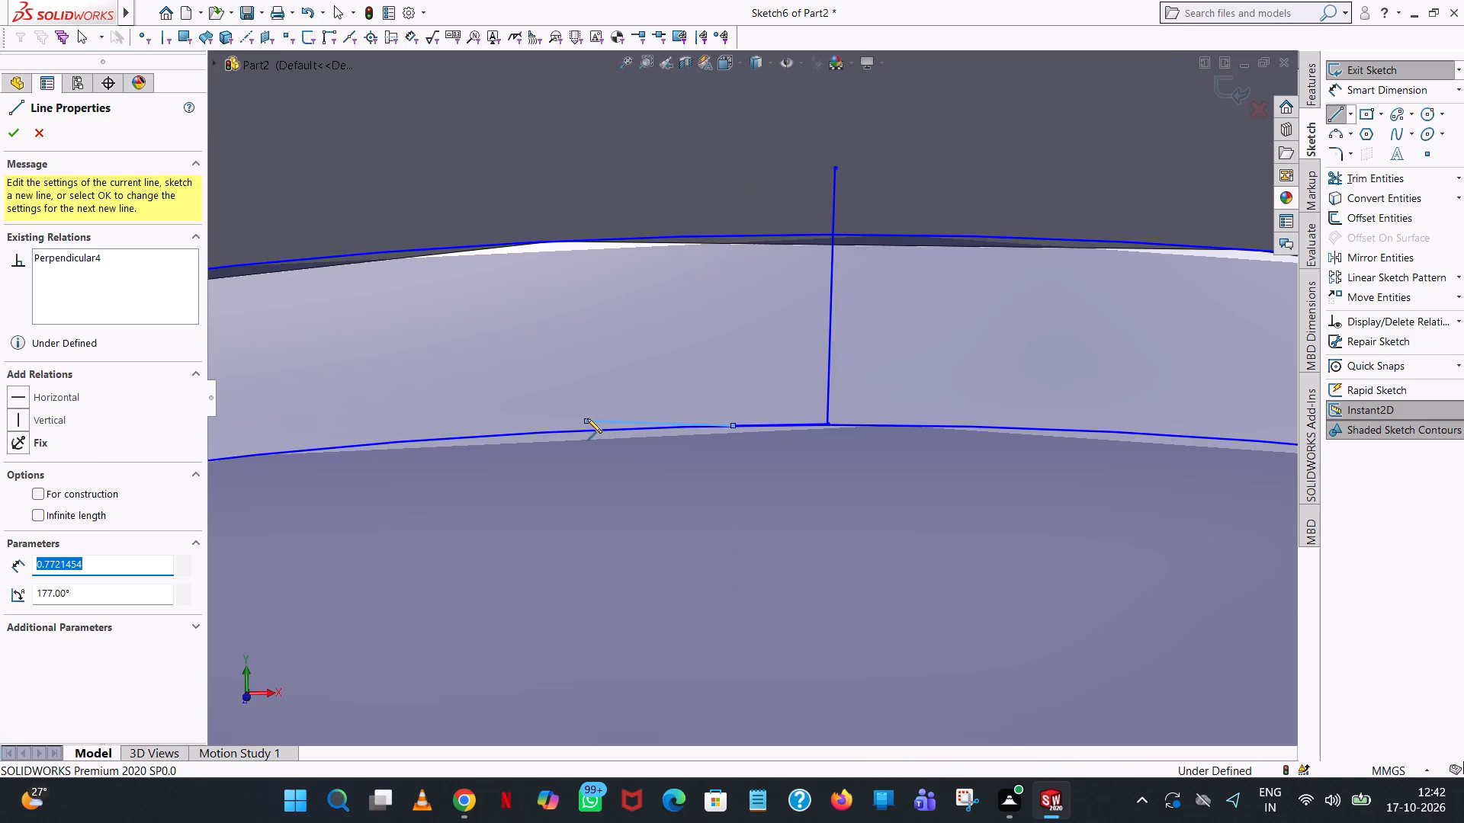
{"action": "type", "text": "0.5"}
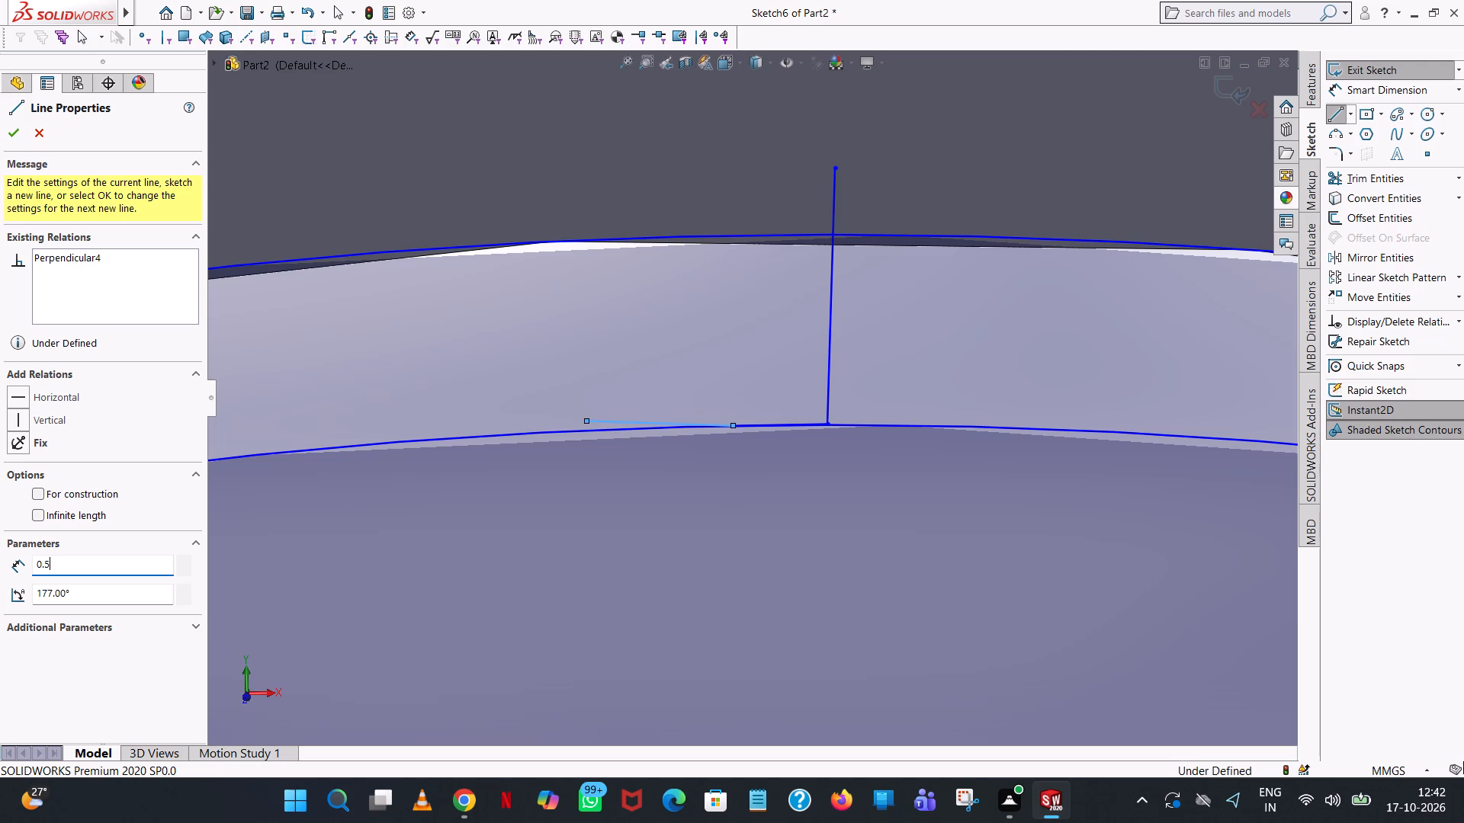
{"action": "key", "text": "Return"}
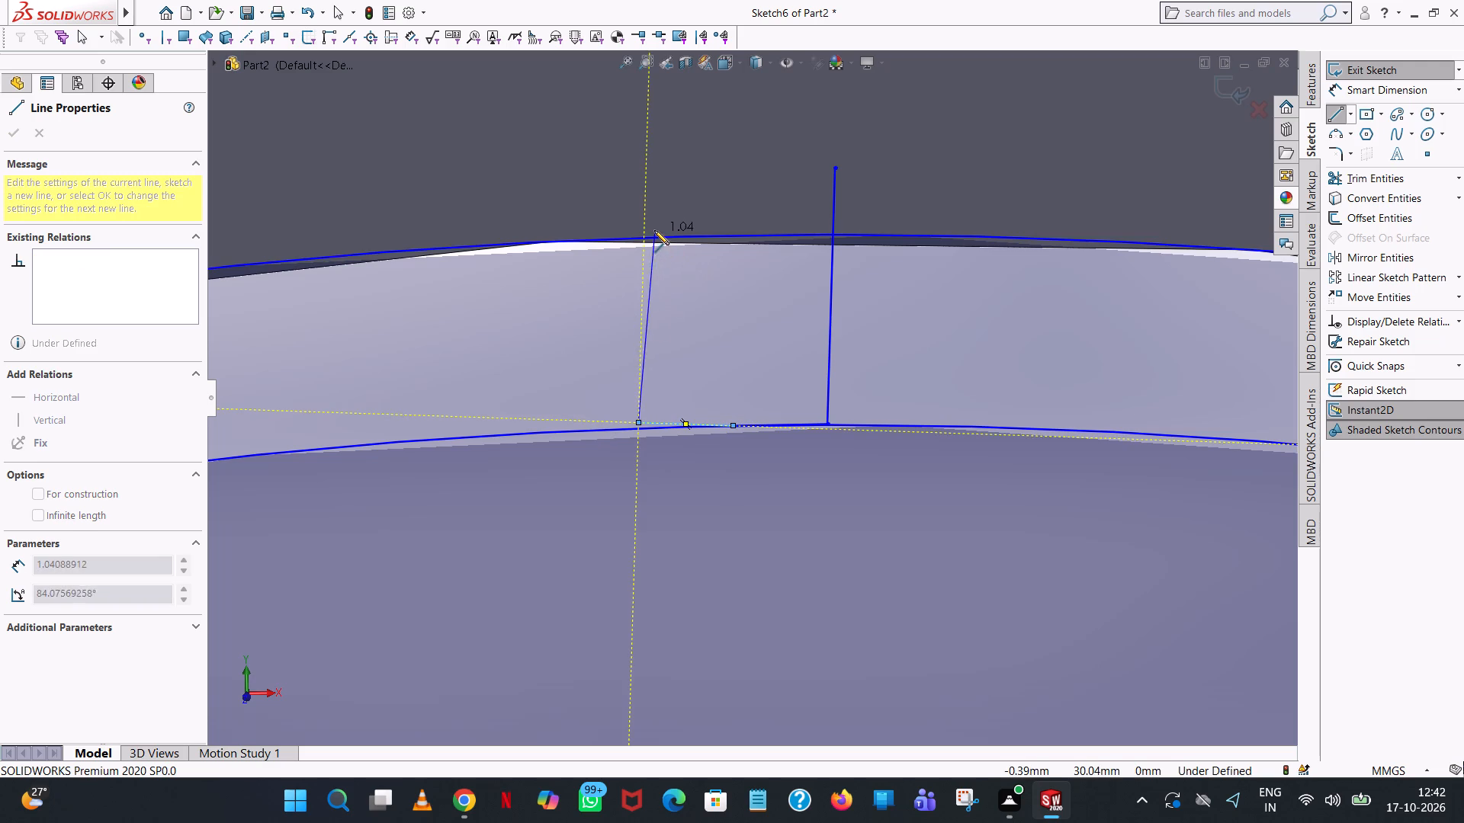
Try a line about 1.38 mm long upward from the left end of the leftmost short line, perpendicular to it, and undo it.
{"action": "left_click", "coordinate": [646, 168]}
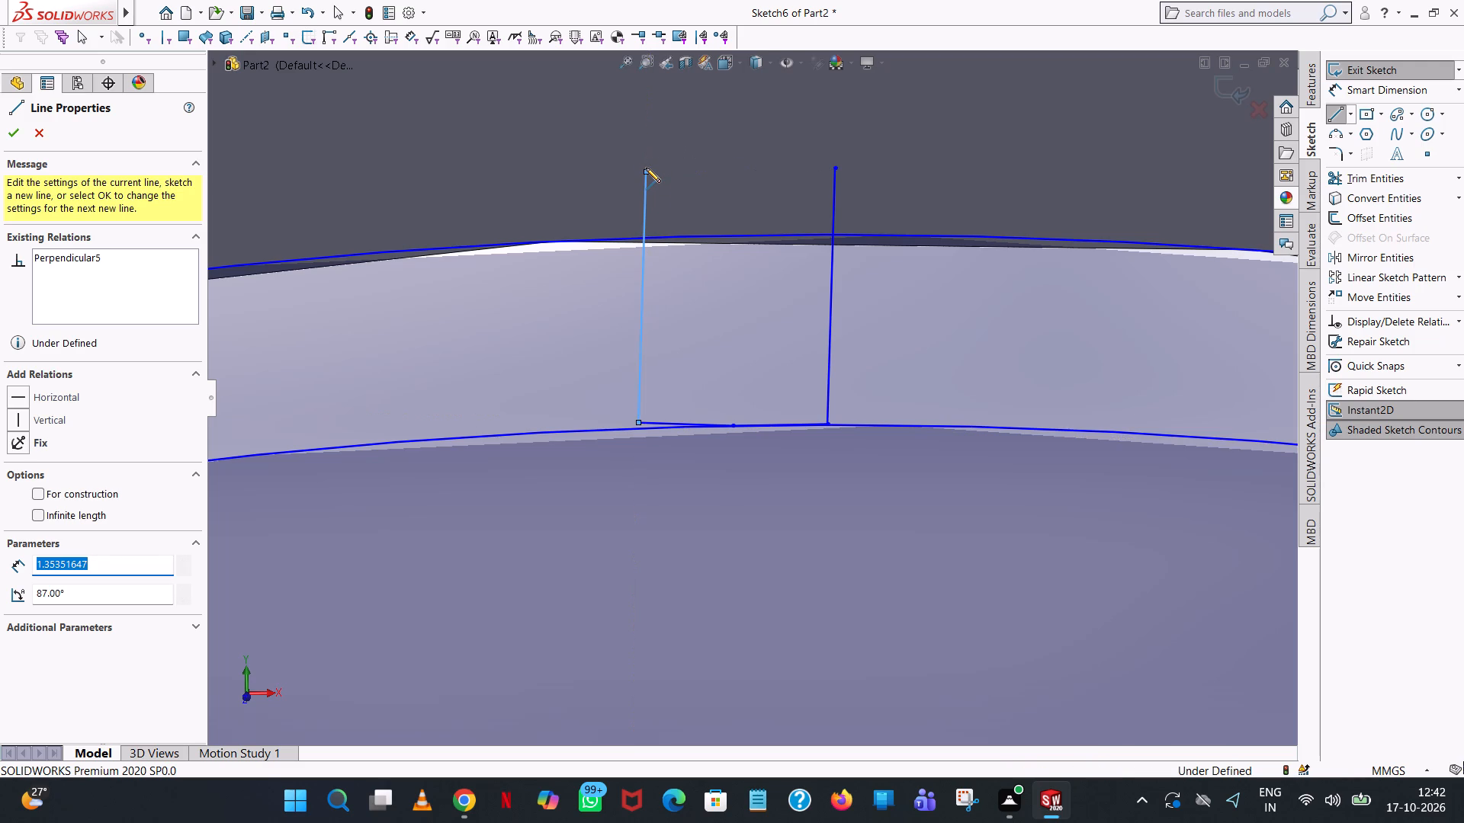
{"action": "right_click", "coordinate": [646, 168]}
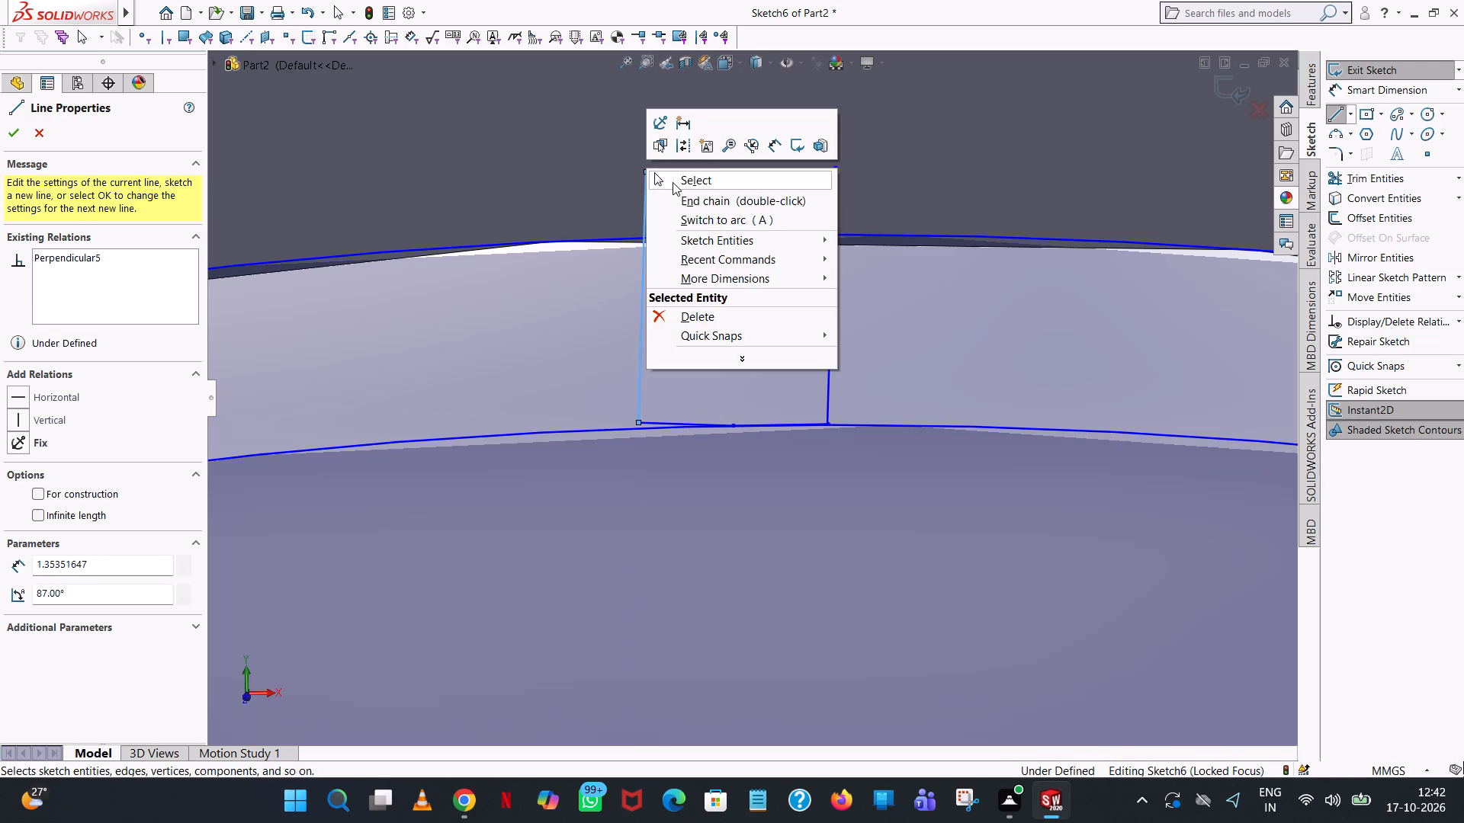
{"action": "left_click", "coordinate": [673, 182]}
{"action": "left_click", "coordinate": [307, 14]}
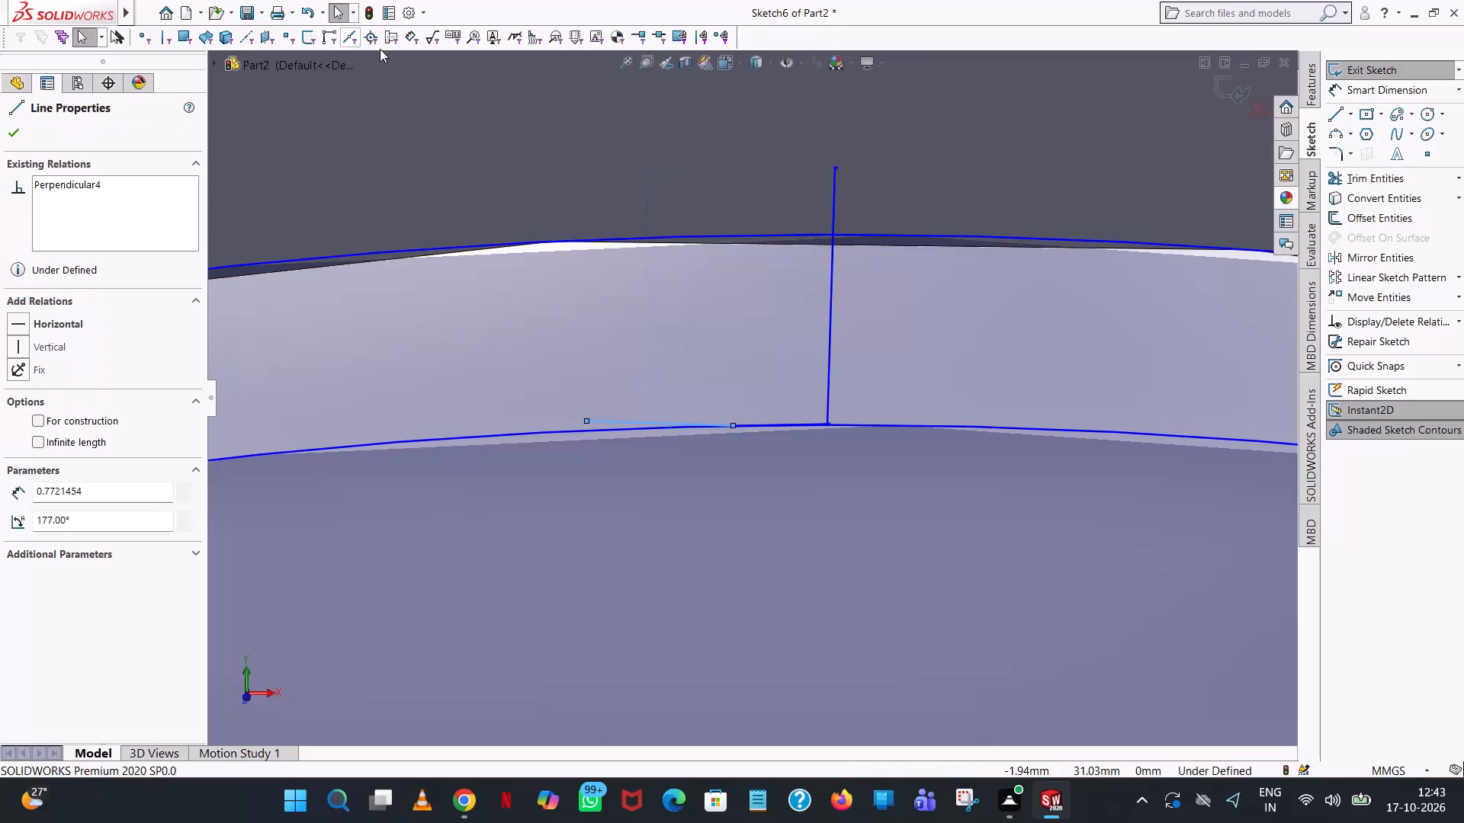
Draw a vertical line about 1.54 mm long from the inner circle through the short line's left end and past the outer circle.
{"action": "scroll", "coordinate": [585, 441], "scroll_direction": "down", "scroll_amount": 5}
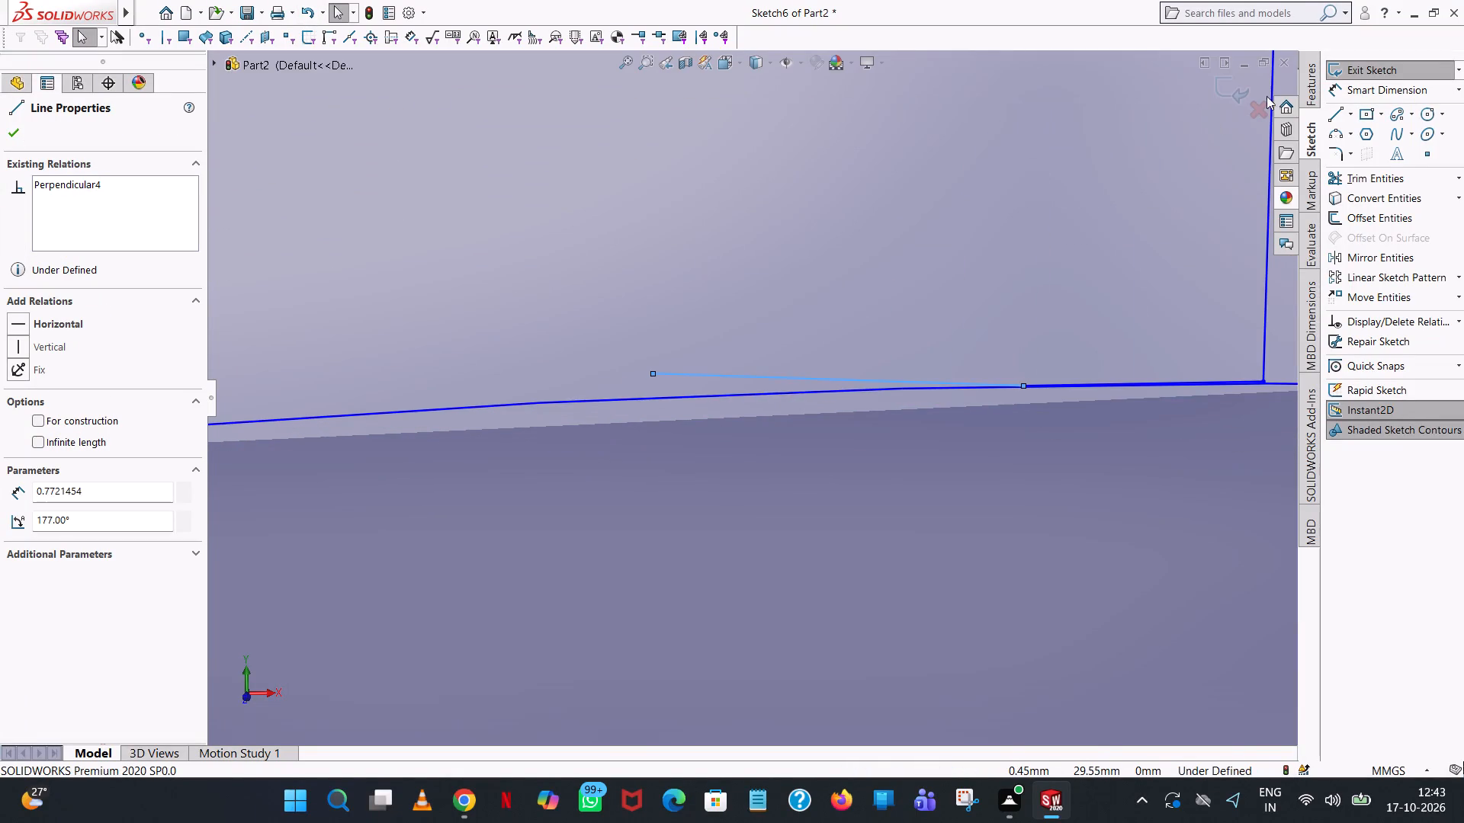
{"action": "left_click", "coordinate": [1337, 110]}
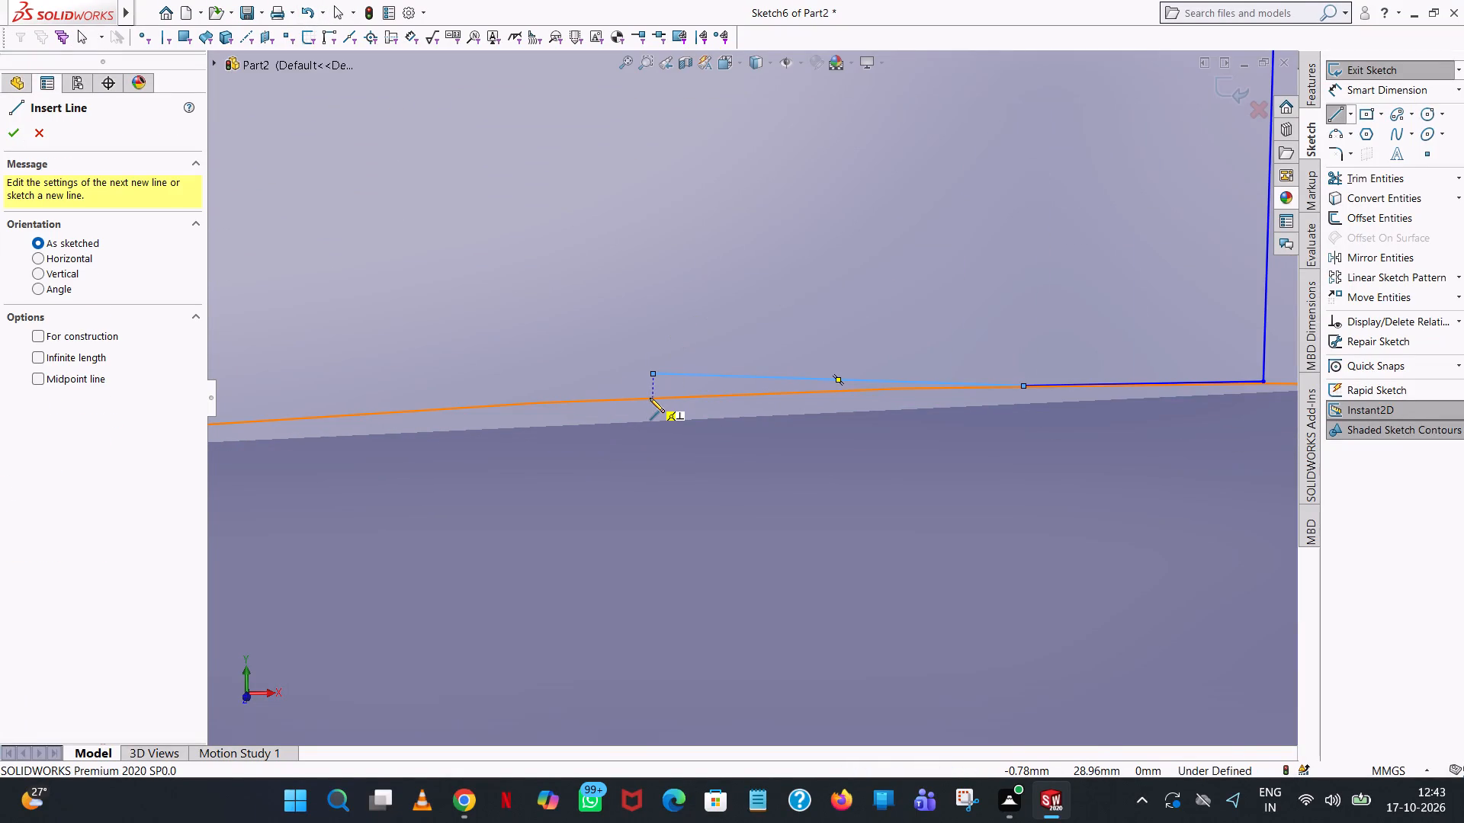
{"action": "left_click", "coordinate": [650, 399]}
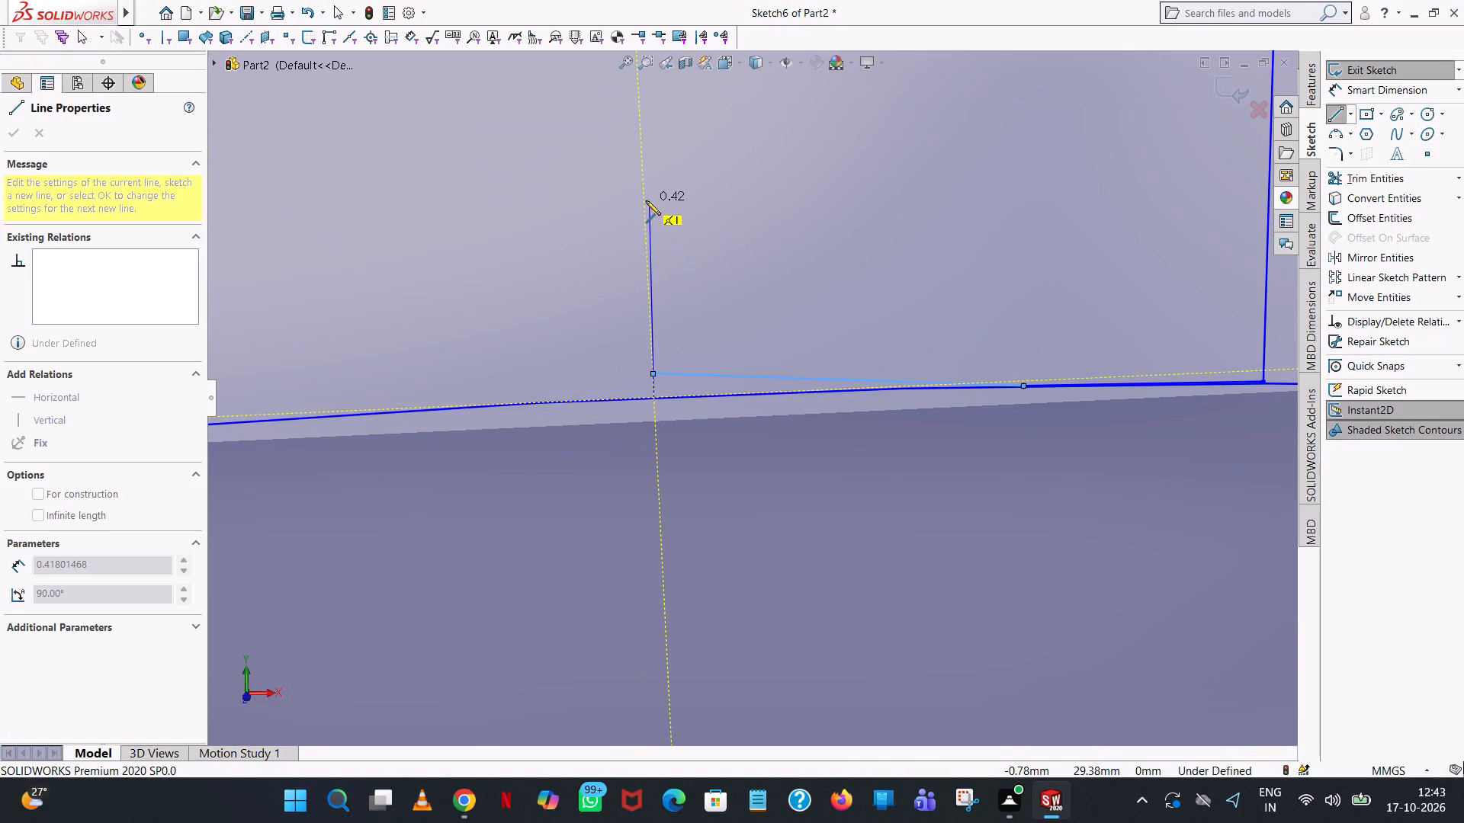
{"action": "scroll", "coordinate": [646, 190], "scroll_direction": "up", "scroll_amount": 7}
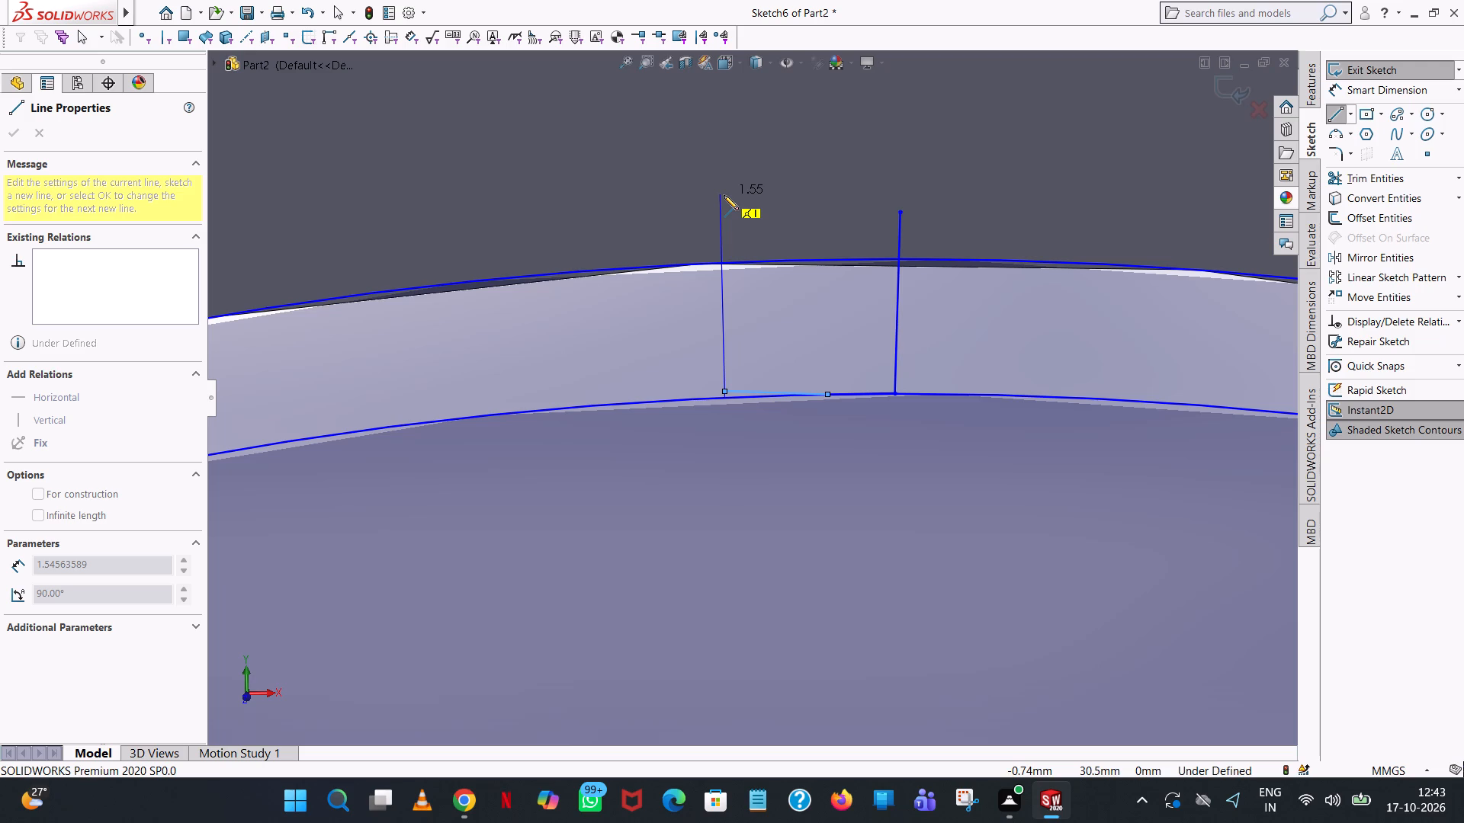
{"action": "left_click", "coordinate": [724, 195]}
{"action": "right_click", "coordinate": [724, 195]}
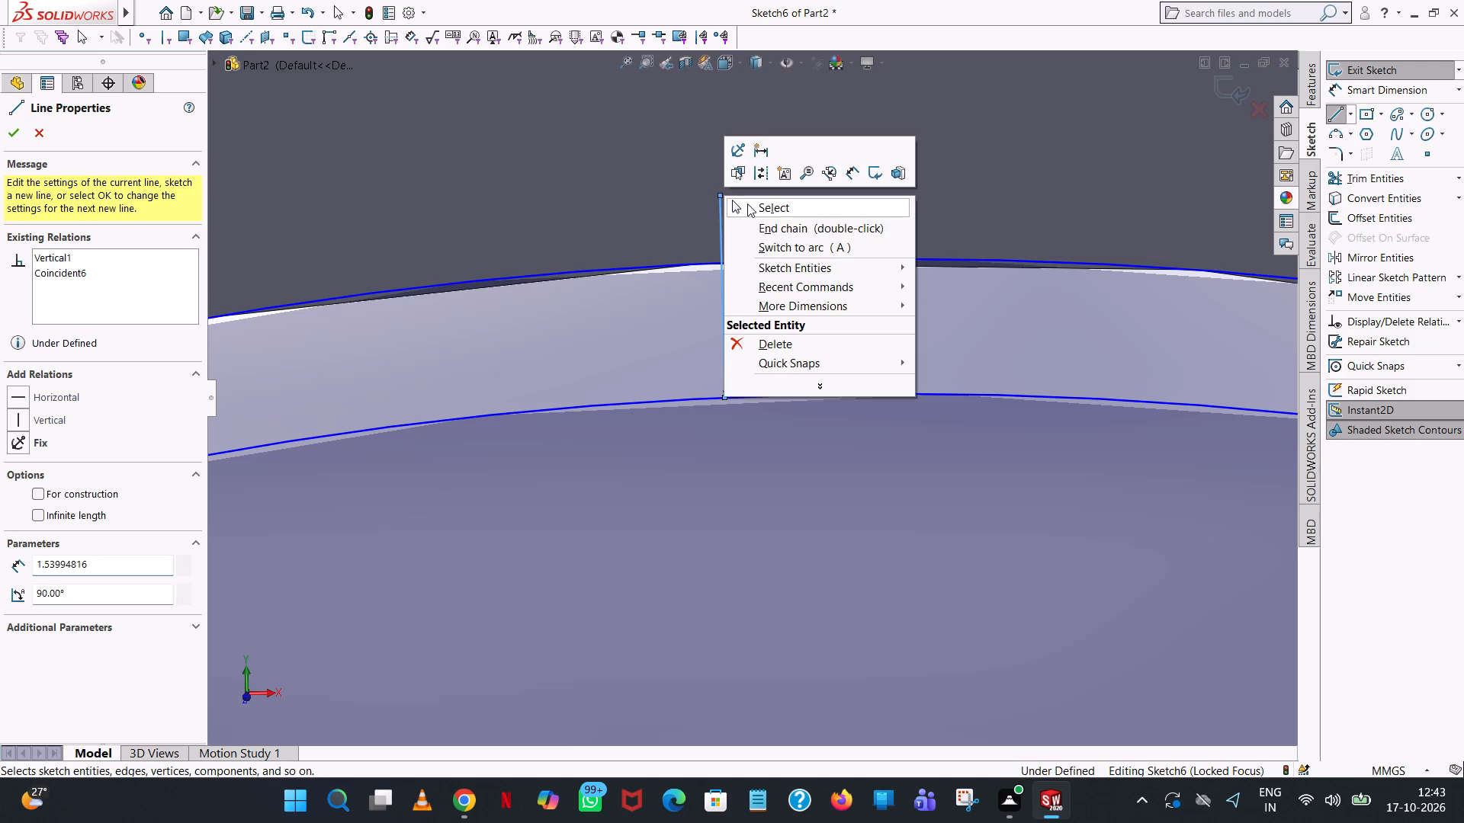
{"action": "left_click", "coordinate": [750, 203]}
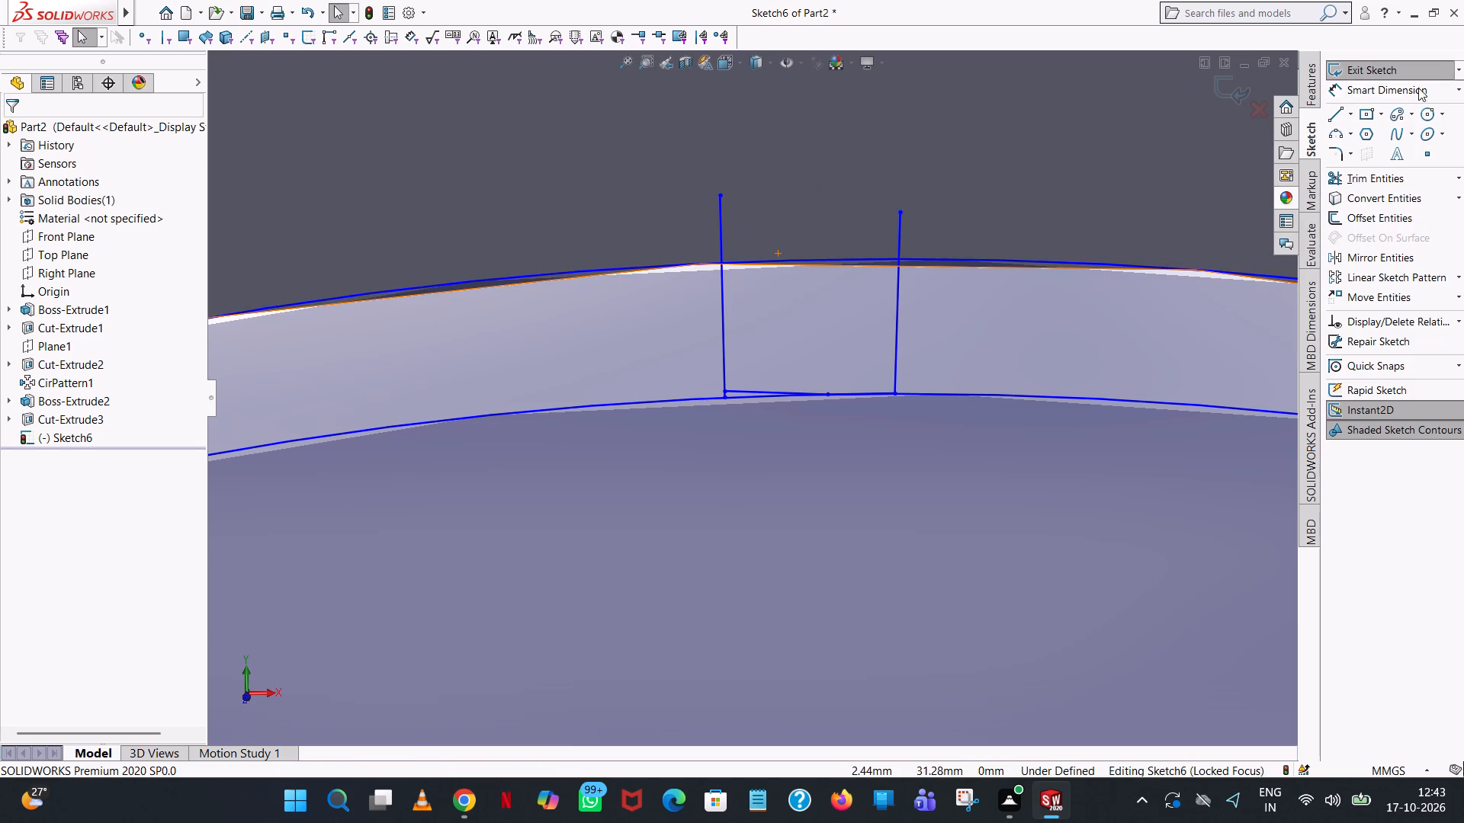
Trim both long side lines above the outer circle and between the two circles.
{"action": "left_click", "coordinate": [1363, 183]}
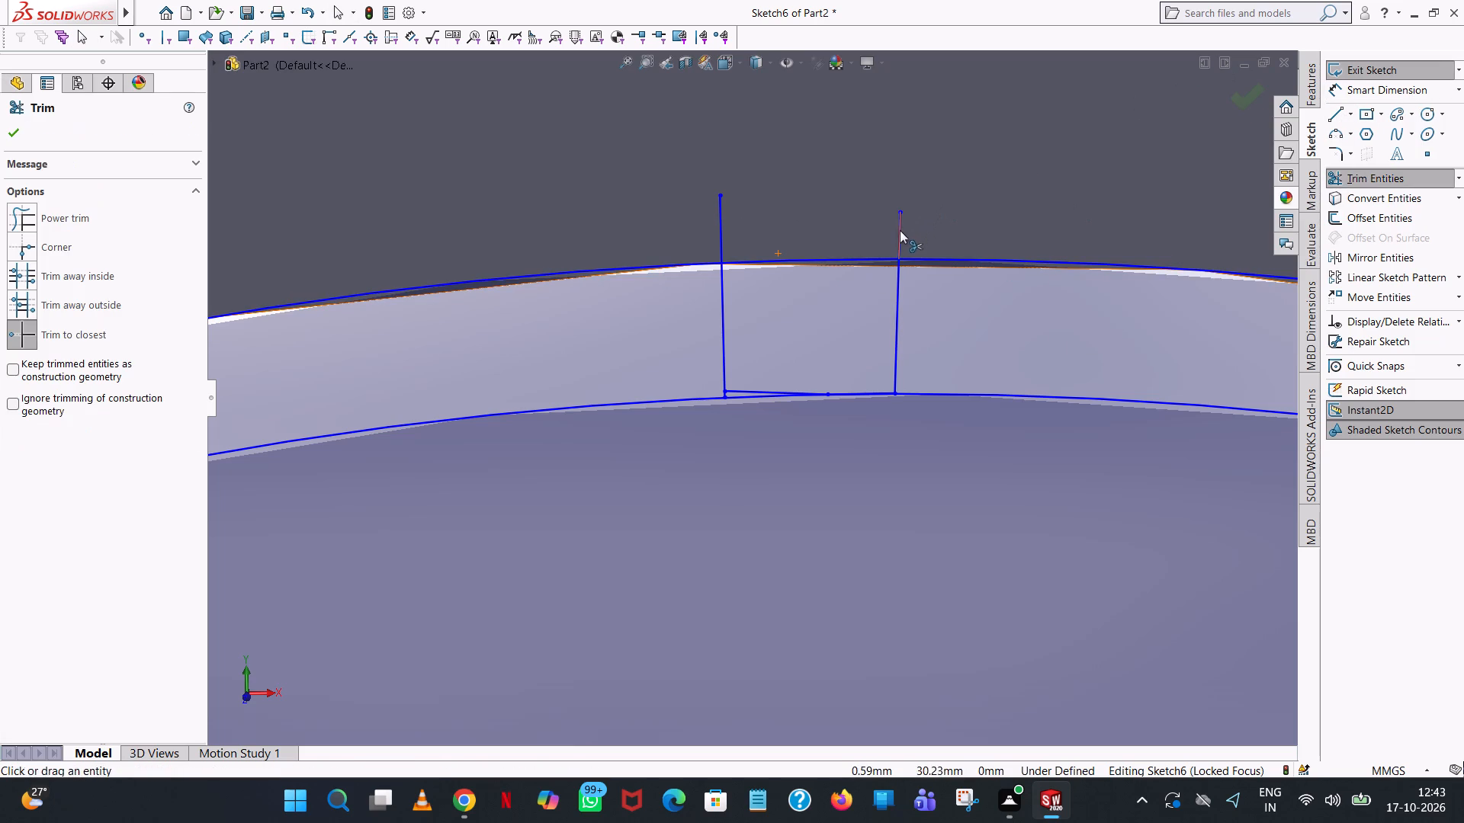
{"action": "left_click", "coordinate": [900, 230]}
{"action": "left_click", "coordinate": [899, 299]}
{"action": "left_click", "coordinate": [721, 220]}
{"action": "left_click", "coordinate": [719, 311]}
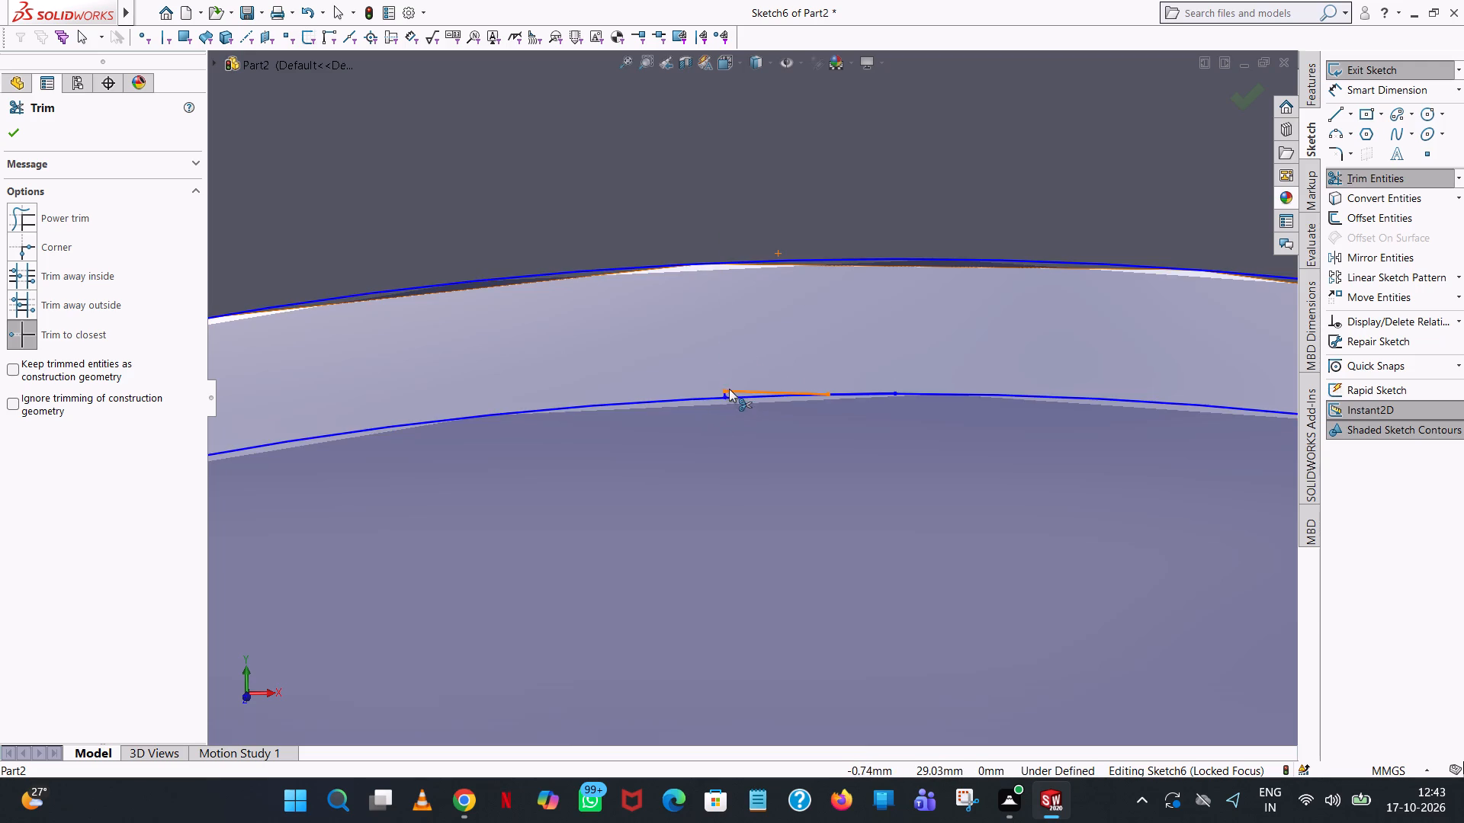
Draw a horizontal line 1 mm long rightward from the top point of the outer circle.
{"action": "scroll", "coordinate": [730, 389], "scroll_direction": "down", "scroll_amount": 4}
{"action": "scroll", "coordinate": [846, 293], "scroll_direction": "up", "scroll_amount": 6}
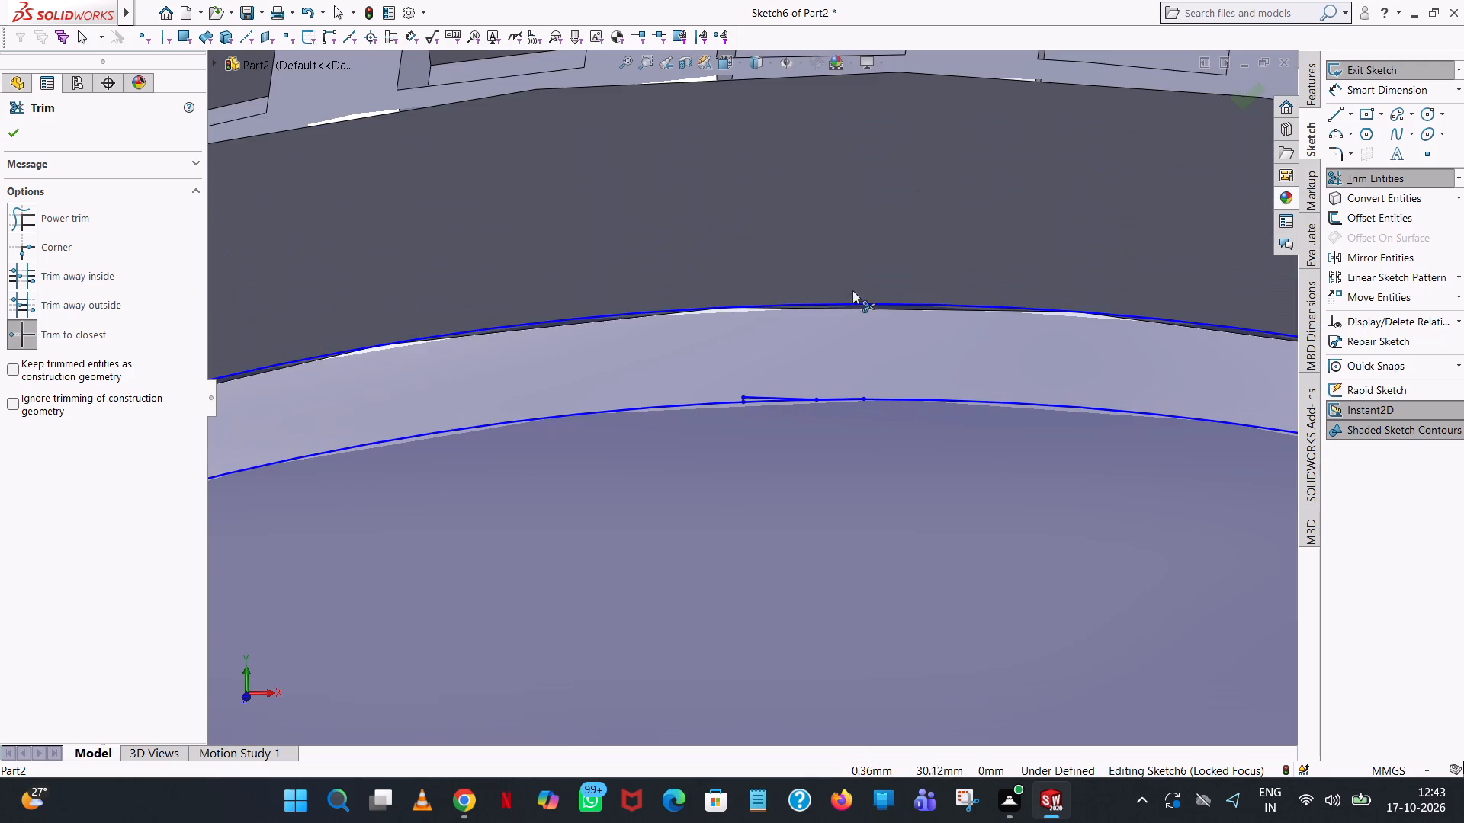
{"action": "left_click", "coordinate": [1334, 115]}
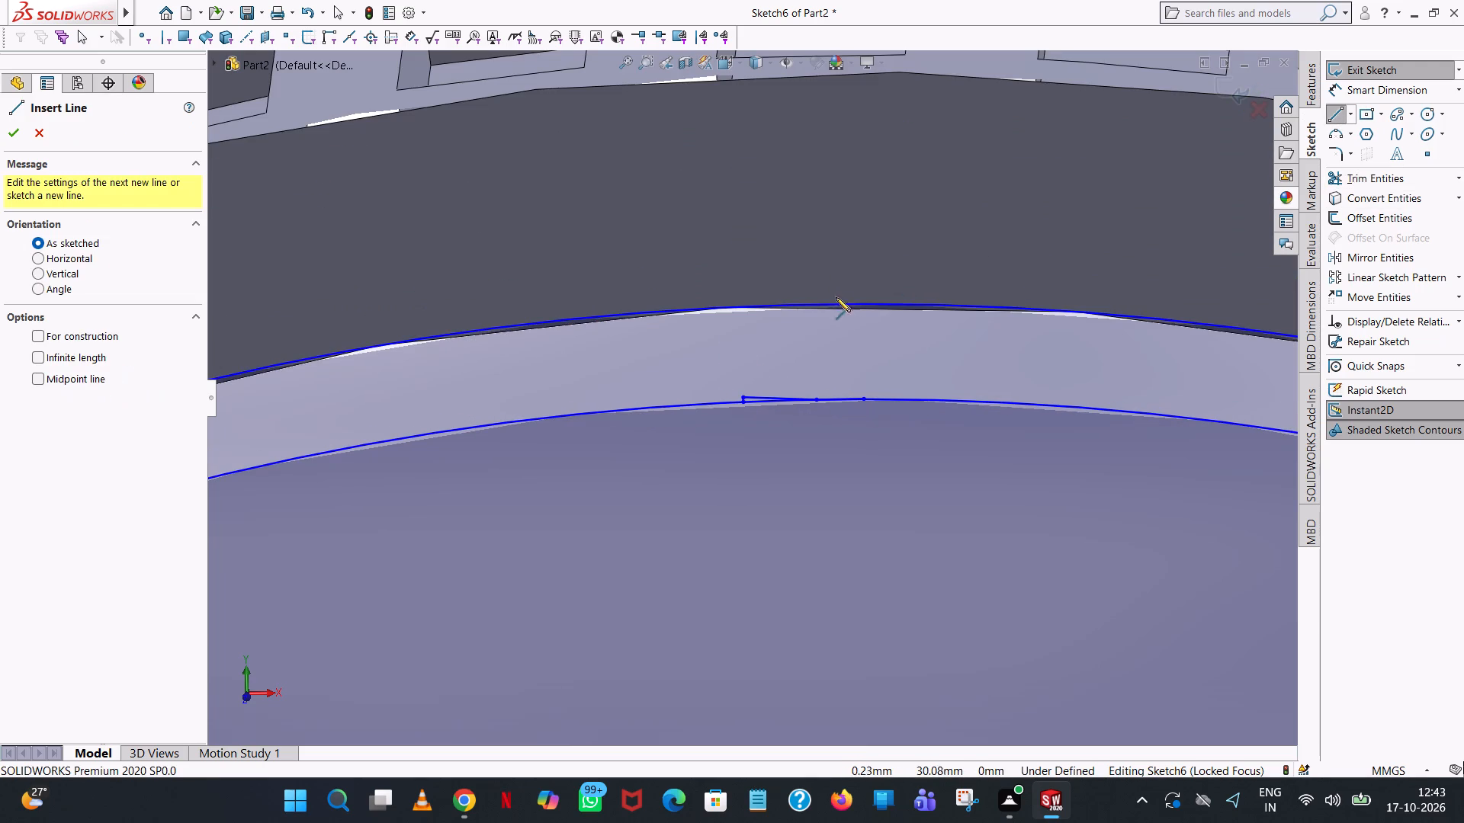
{"action": "left_click", "coordinate": [812, 306]}
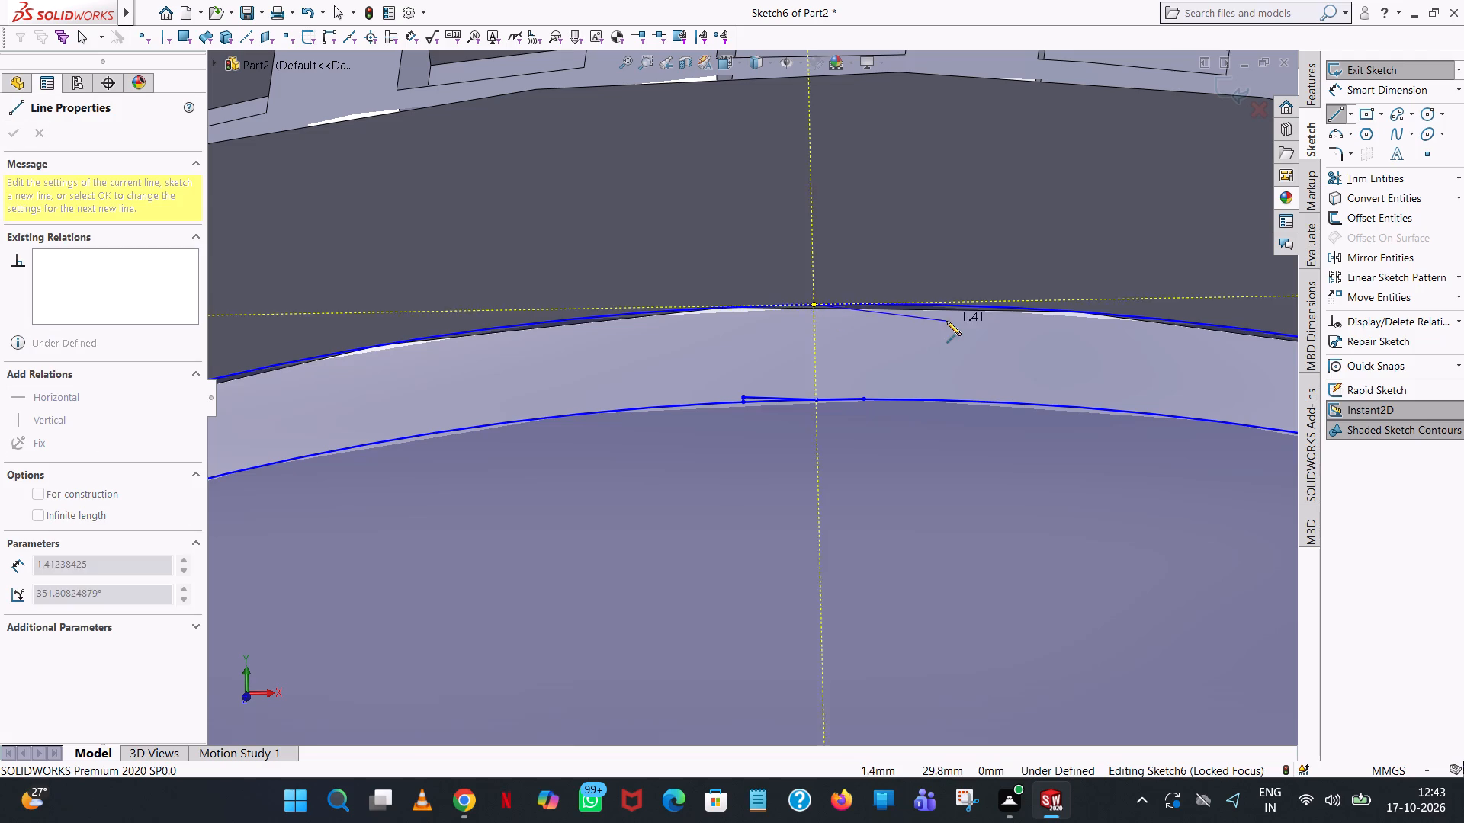
{"action": "left_click", "coordinate": [974, 300]}
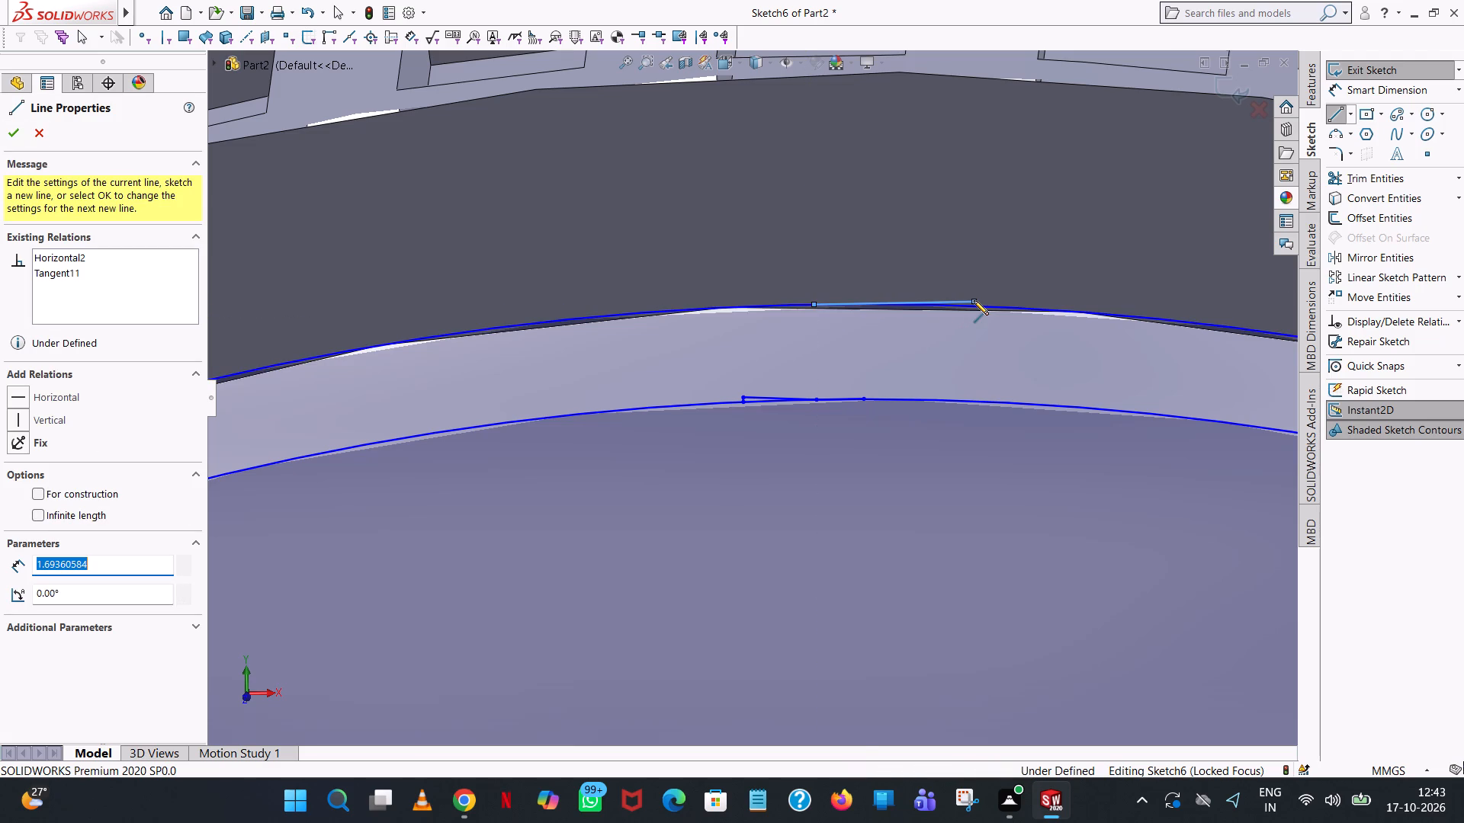
{"action": "key", "text": "1"}
{"action": "key", "text": "Return"}
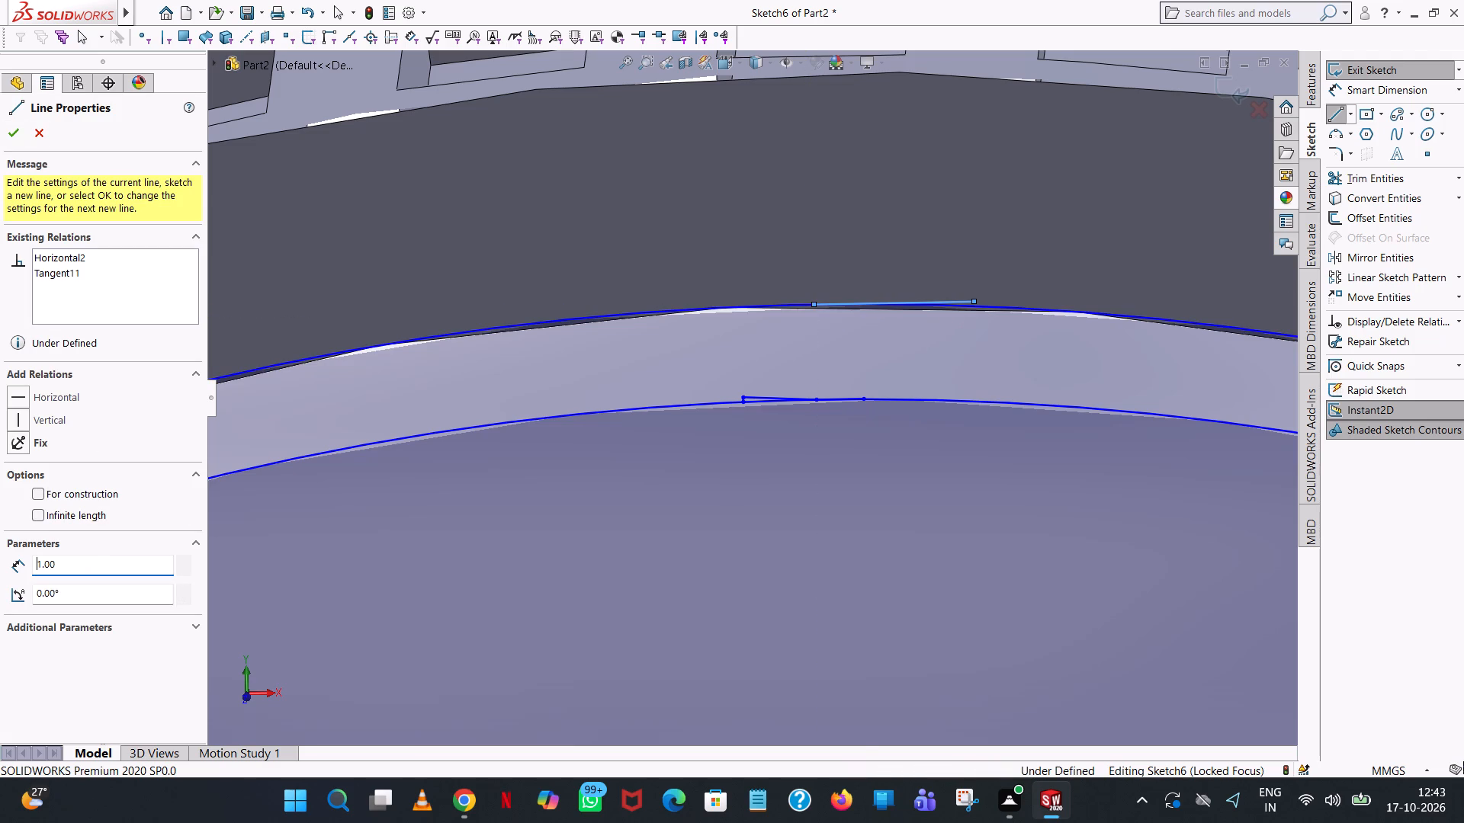
{"action": "scroll", "coordinate": [974, 300], "scroll_direction": "down", "scroll_amount": 5}
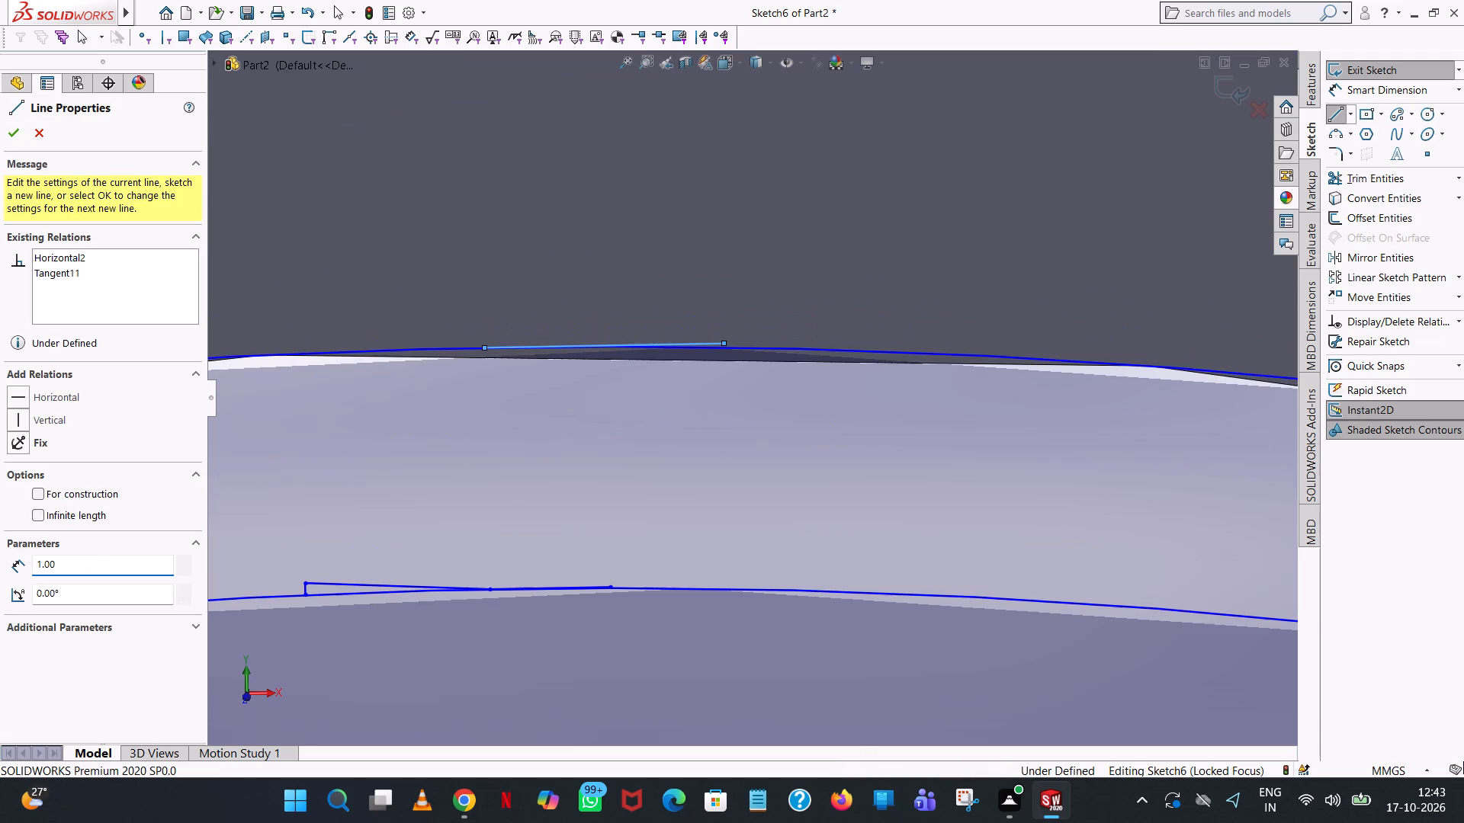
{"action": "scroll", "coordinate": [727, 367], "scroll_direction": "down", "scroll_amount": 5}
{"action": "right_click", "coordinate": [723, 344]}
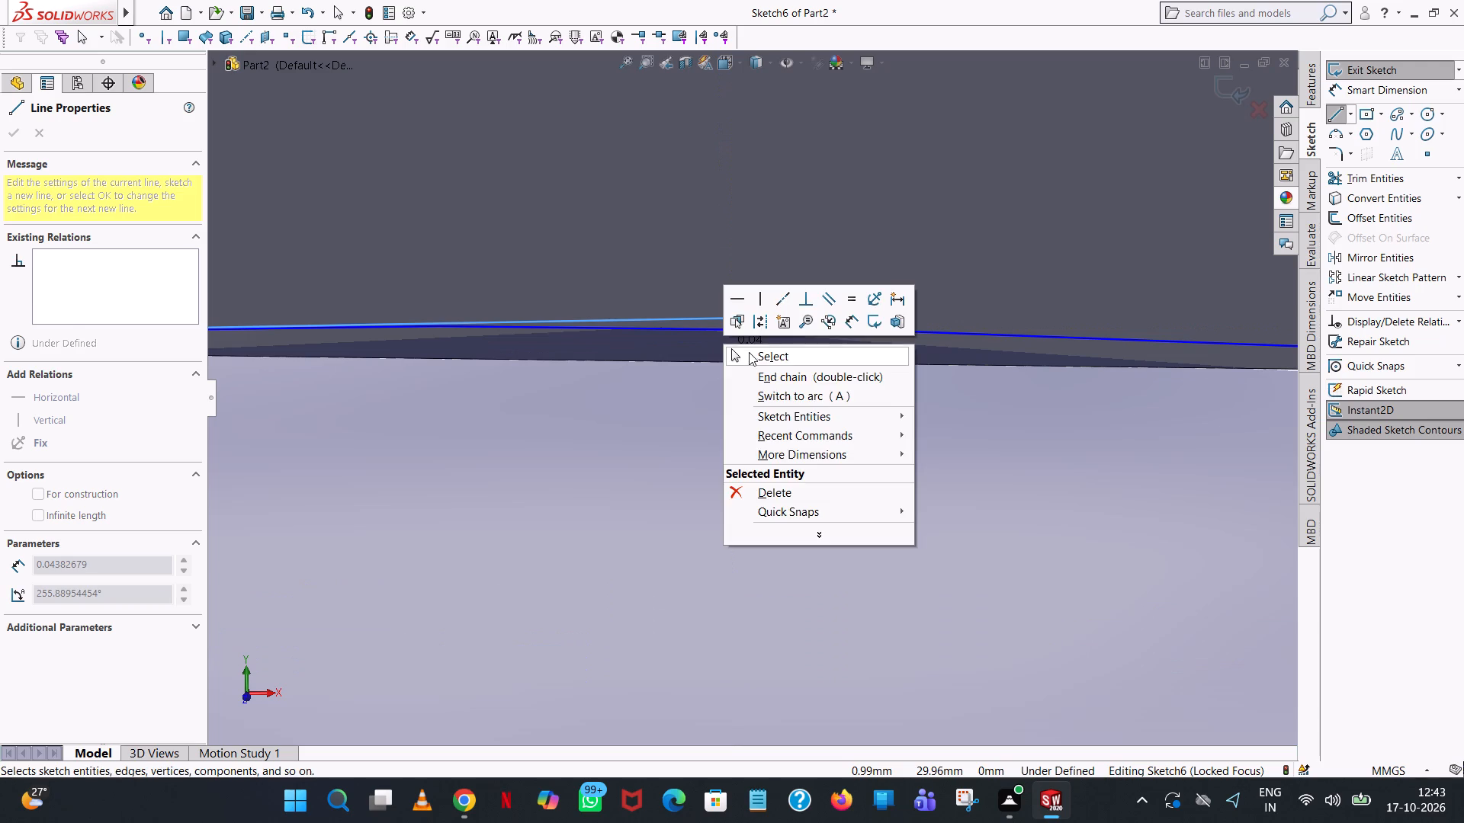
{"action": "left_click", "coordinate": [750, 354]}
Draw a vertical line about 0.04 mm long down from the 1 mm line's right end, crossing the outer circle.
{"action": "left_click", "coordinate": [1335, 112]}
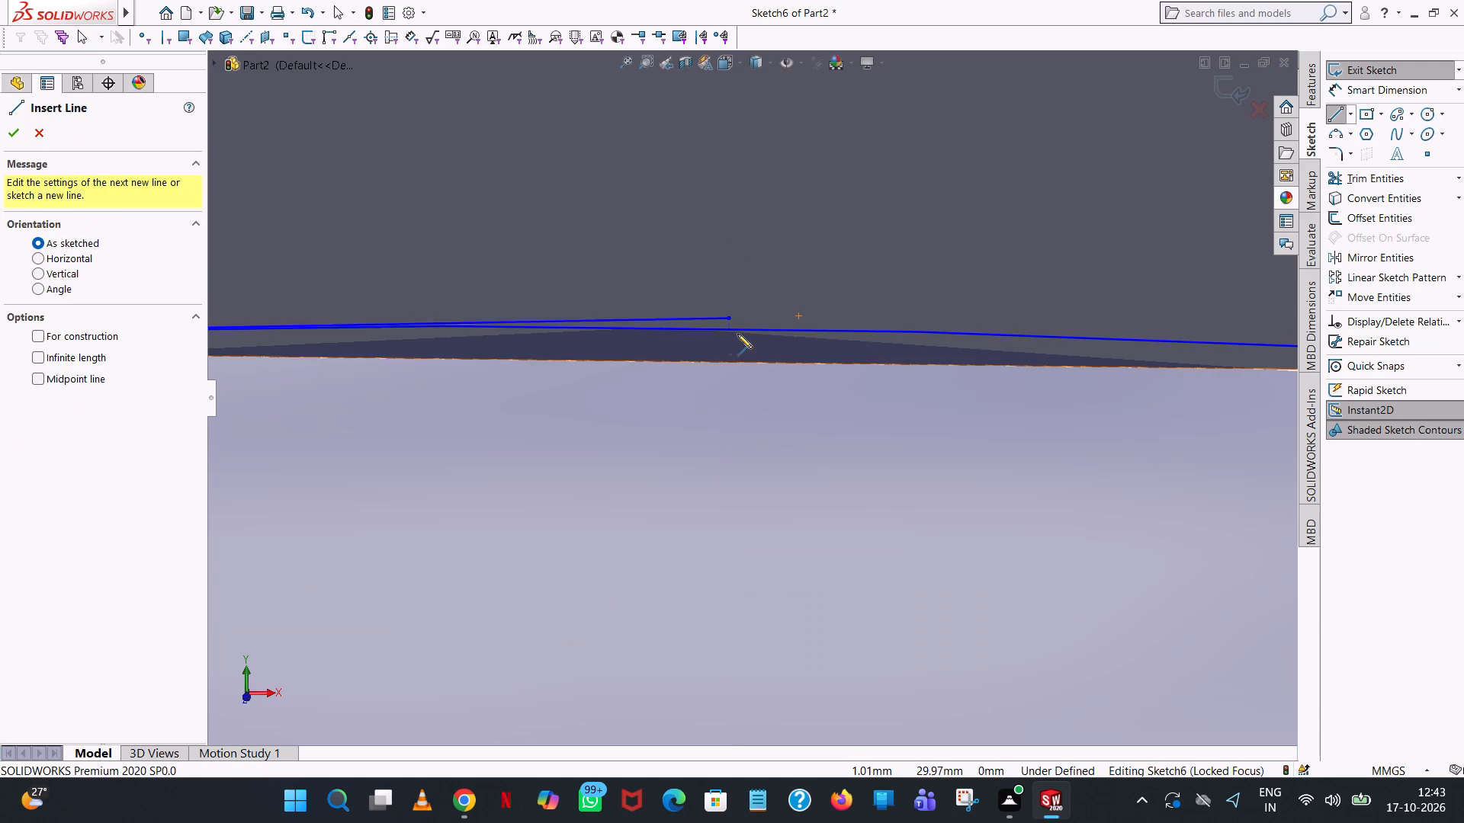
{"action": "scroll", "coordinate": [737, 334], "scroll_direction": "down", "scroll_amount": 4}
{"action": "left_click", "coordinate": [724, 321]}
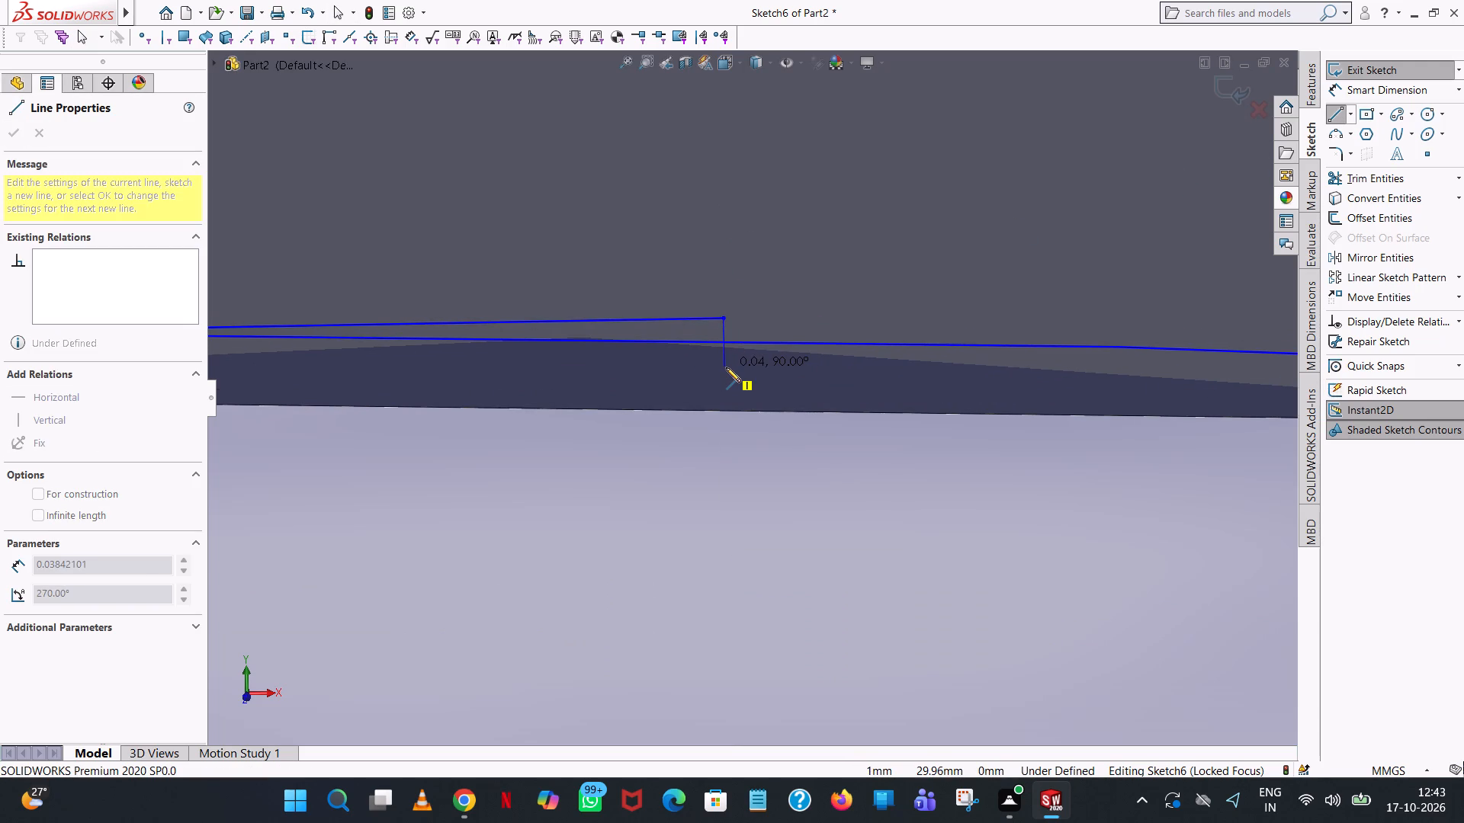
{"action": "left_click", "coordinate": [726, 367]}
{"action": "right_click", "coordinate": [726, 367]}
{"action": "left_click", "coordinate": [750, 379]}
Draw a horizontal line 1 mm long leftward from the top point of the outer circle.
{"action": "scroll", "coordinate": [756, 367], "scroll_direction": "up", "scroll_amount": 7}
{"action": "scroll", "coordinate": [853, 326], "scroll_direction": "up", "scroll_amount": 2}
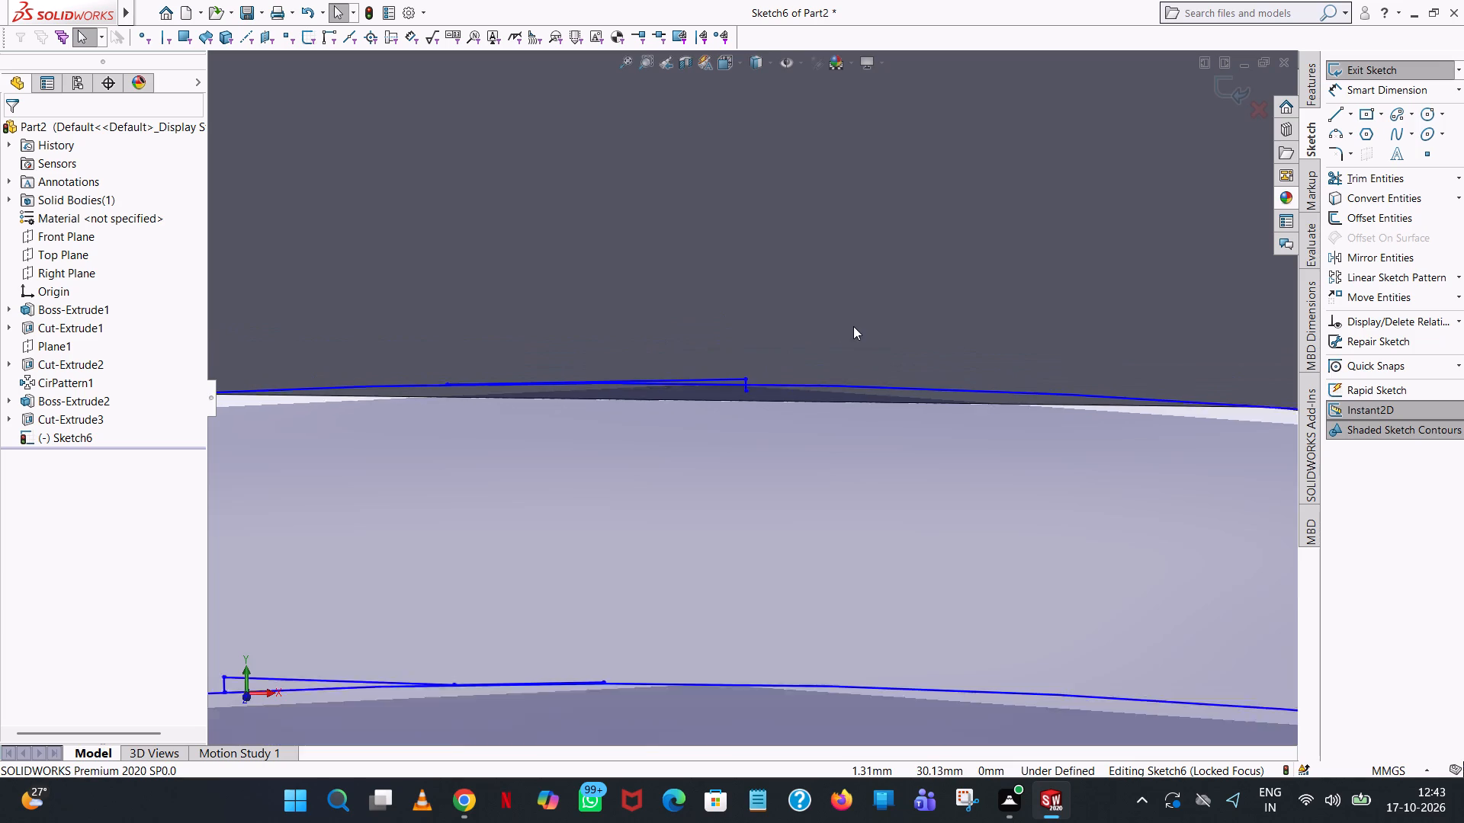
{"action": "scroll", "coordinate": [853, 326], "scroll_direction": "up", "scroll_amount": 2}
{"action": "left_click", "coordinate": [1330, 114]}
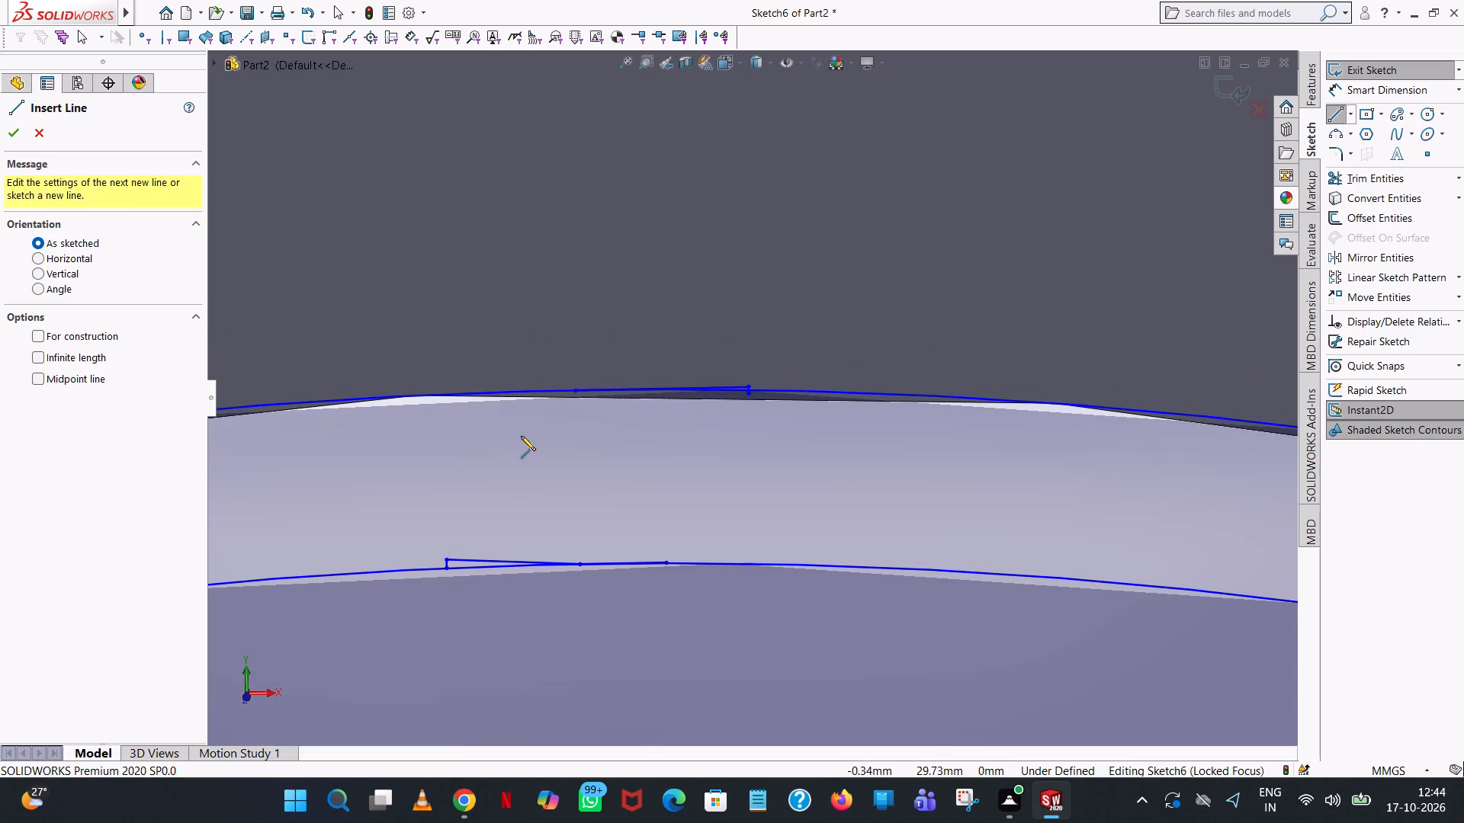
{"action": "scroll", "coordinate": [530, 434], "scroll_direction": "down", "scroll_amount": 3}
{"action": "left_click", "coordinate": [644, 357]}
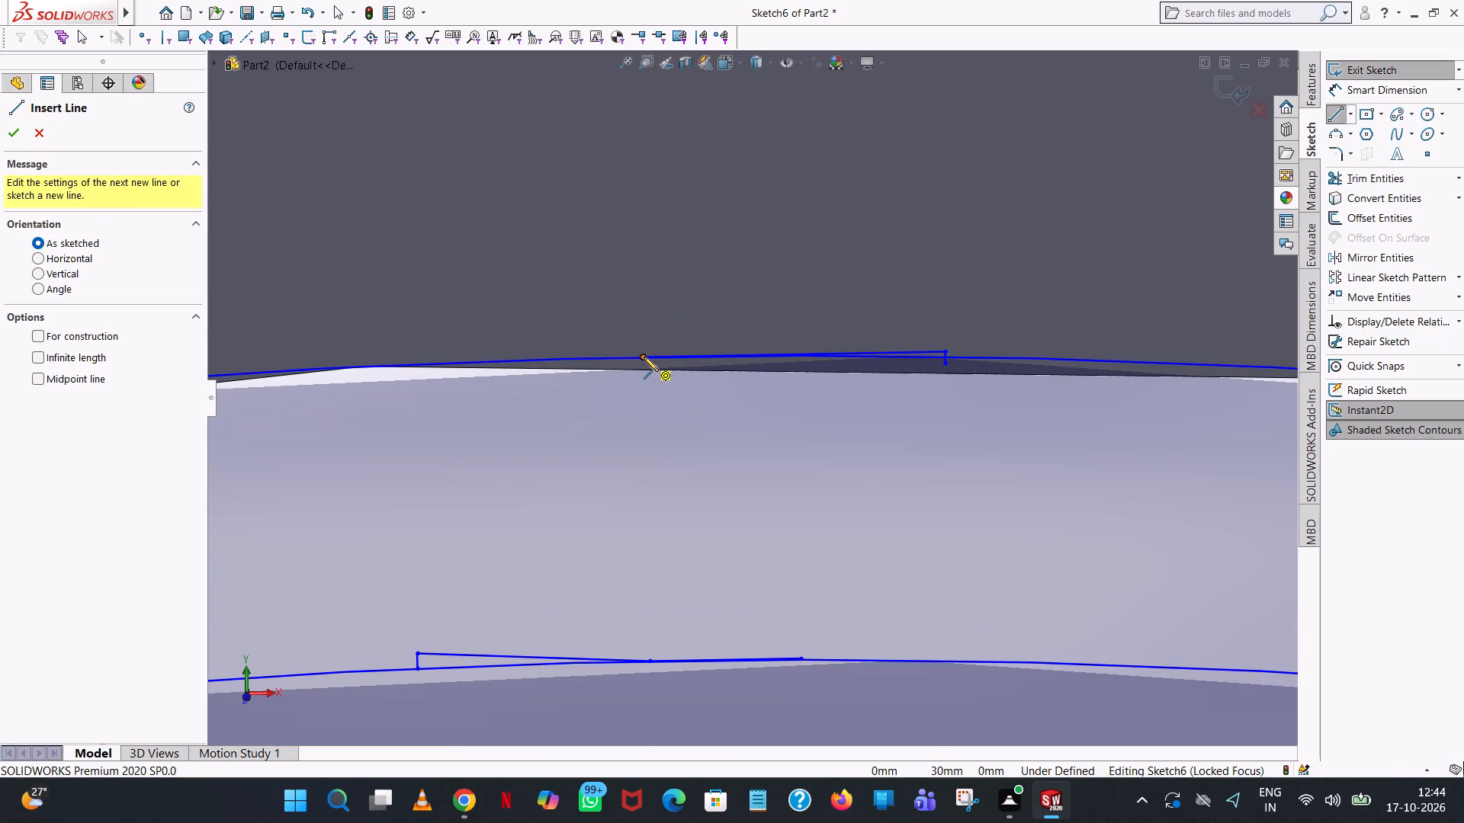
{"action": "scroll", "coordinate": [337, 362], "scroll_direction": "up", "scroll_amount": 5}
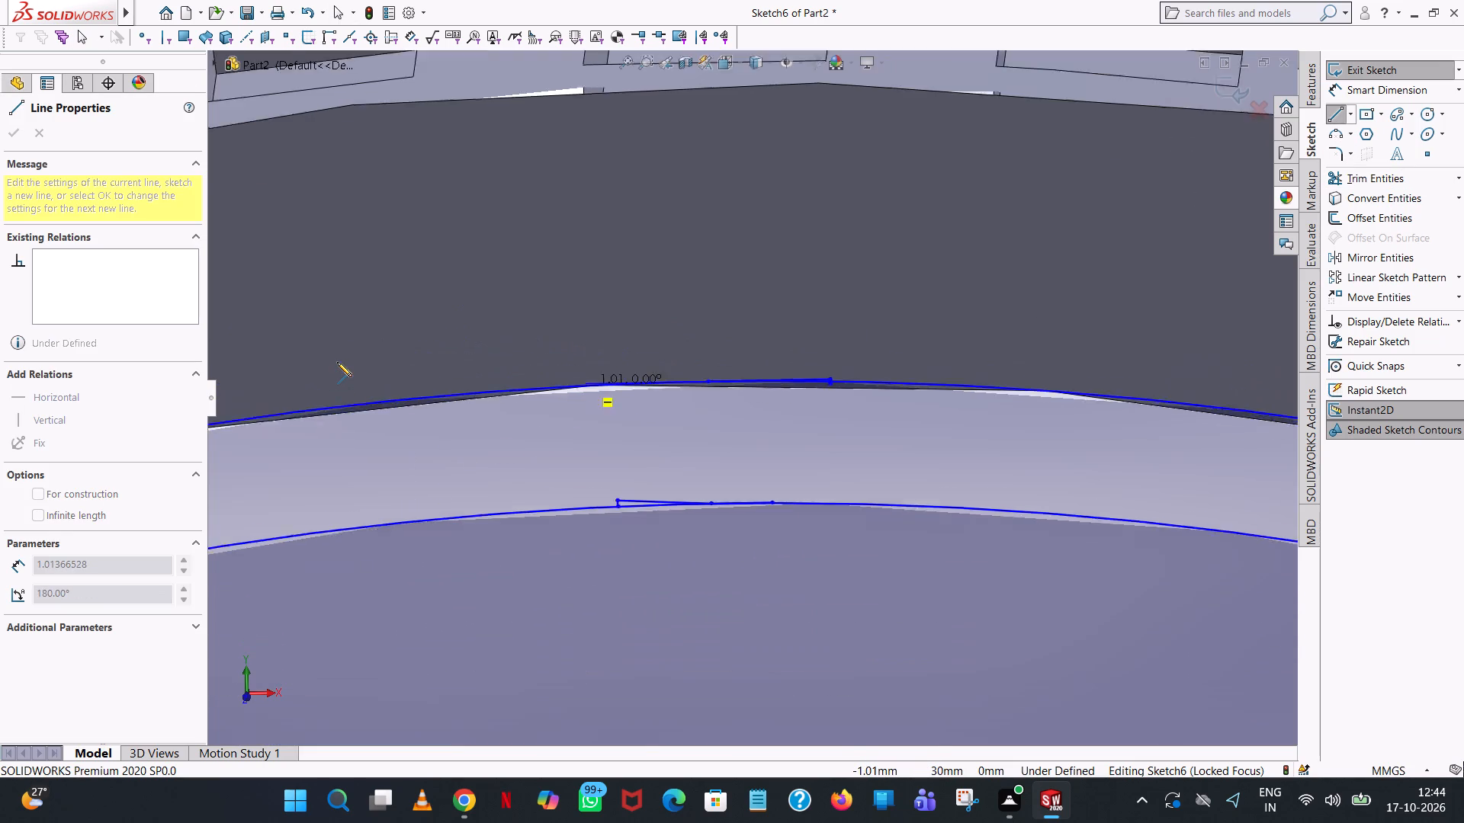
{"action": "scroll", "coordinate": [337, 362], "scroll_direction": "up", "scroll_amount": 1}
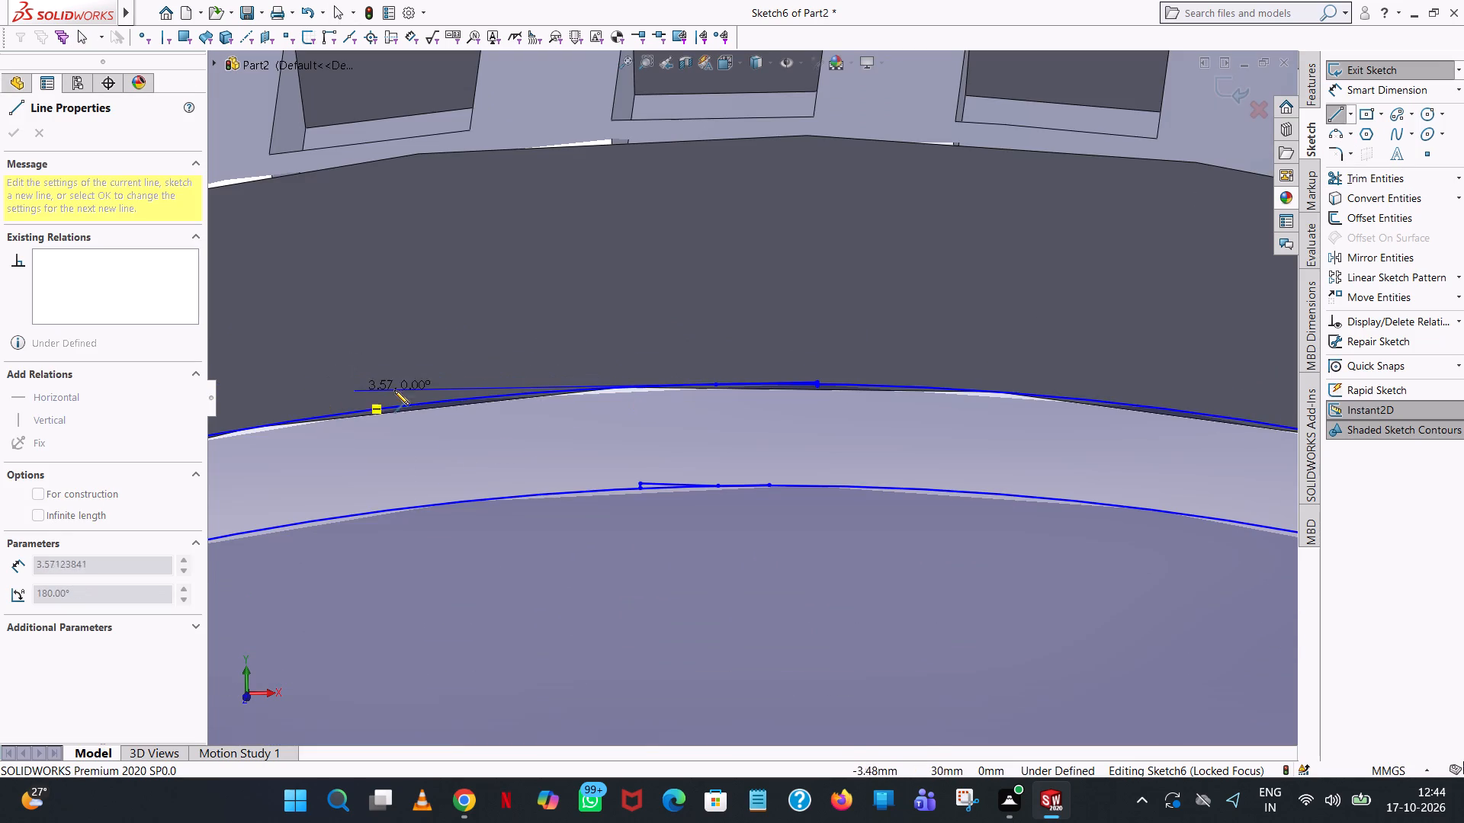
{"action": "left_click", "coordinate": [438, 390]}
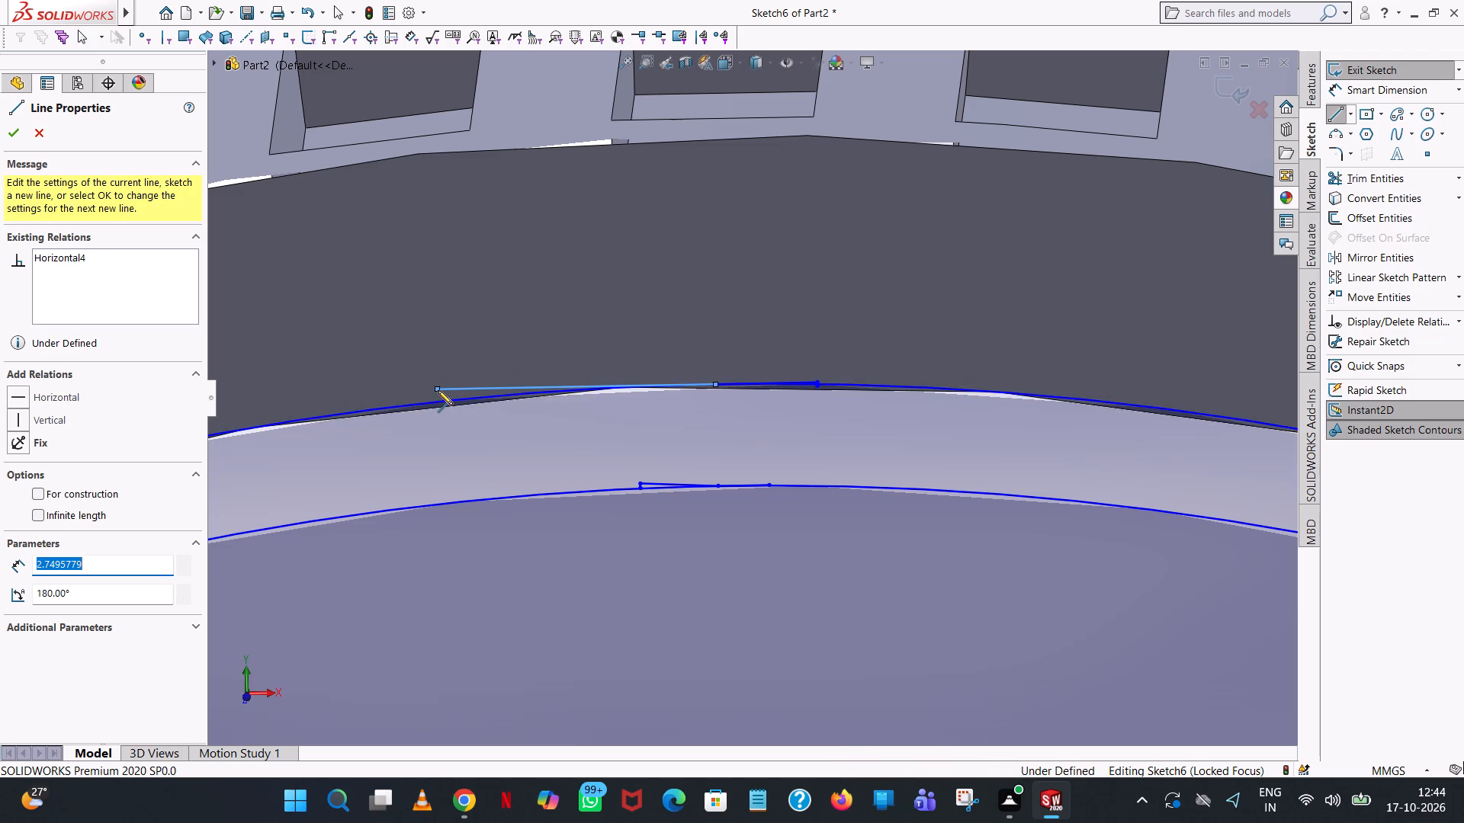
{"action": "key", "text": "1"}
{"action": "key", "text": "Return"}
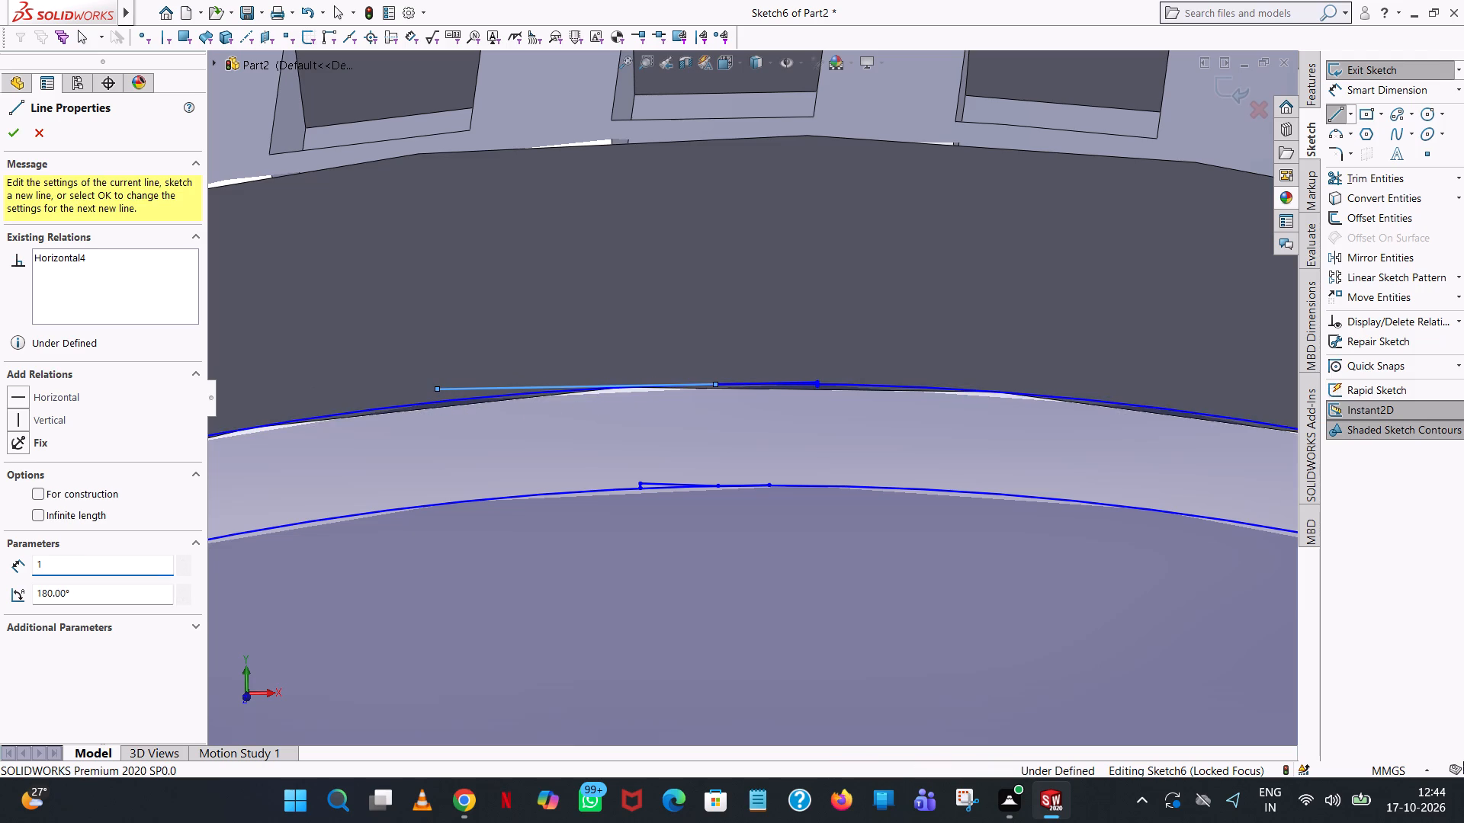
Draw a vertical line about 0.04 mm long down from the left 1 mm line's outer end, crossing the outer circle.
{"action": "scroll", "coordinate": [438, 390], "scroll_direction": "down", "scroll_amount": 2}
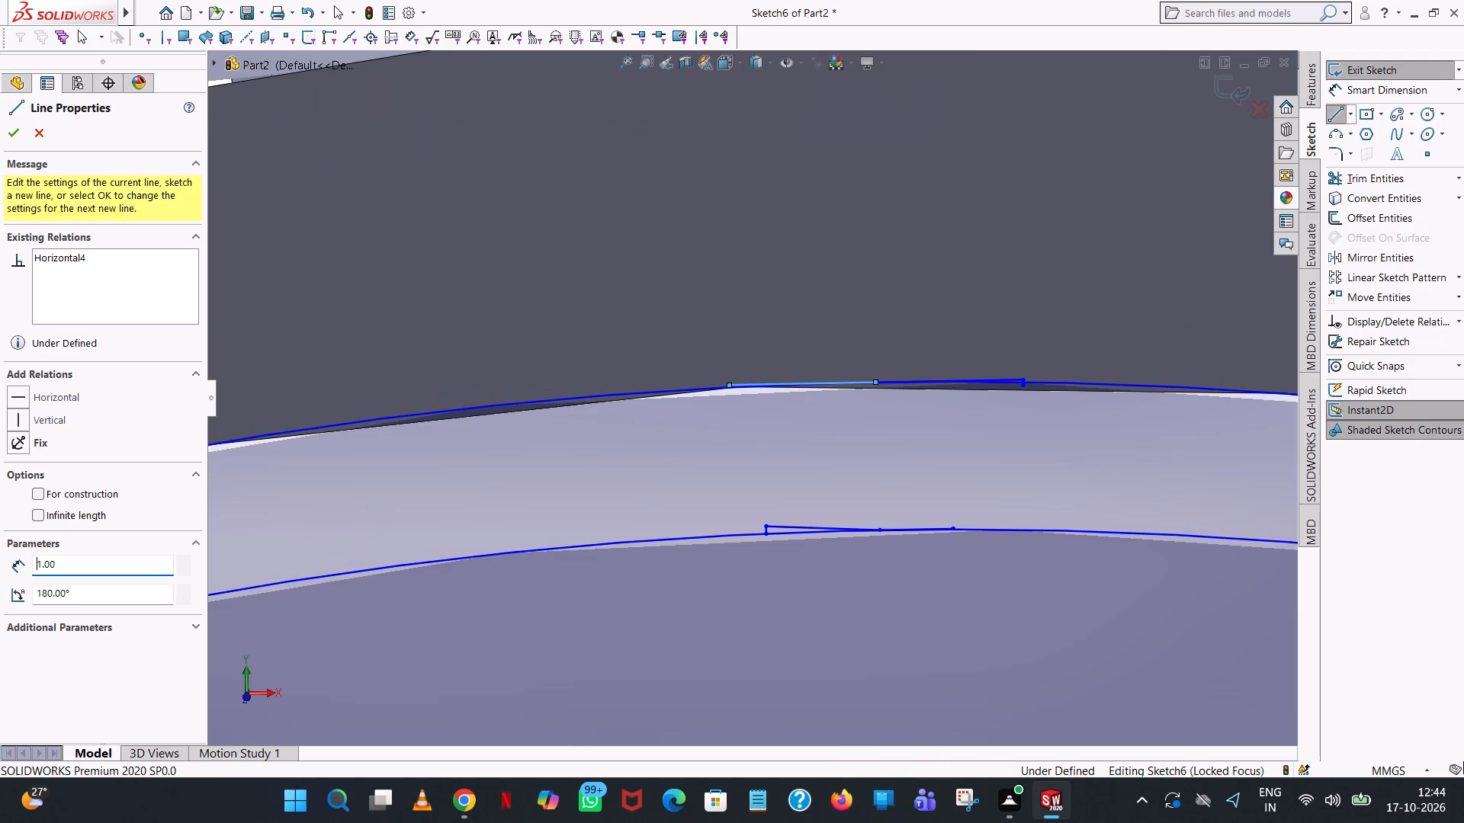
{"action": "scroll", "coordinate": [703, 404], "scroll_direction": "down", "scroll_amount": 6}
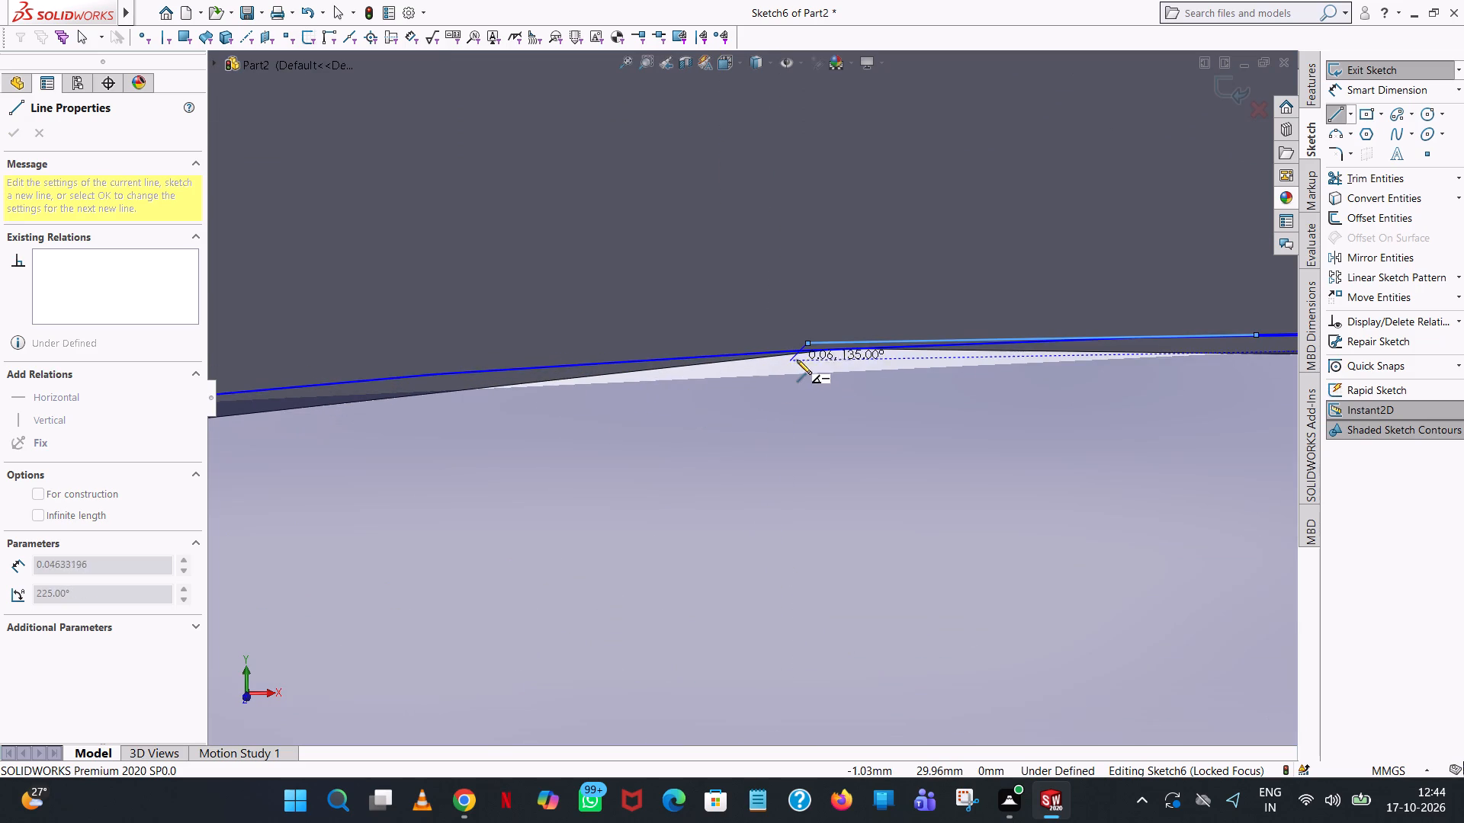
{"action": "scroll", "coordinate": [809, 357], "scroll_direction": "down", "scroll_amount": 3}
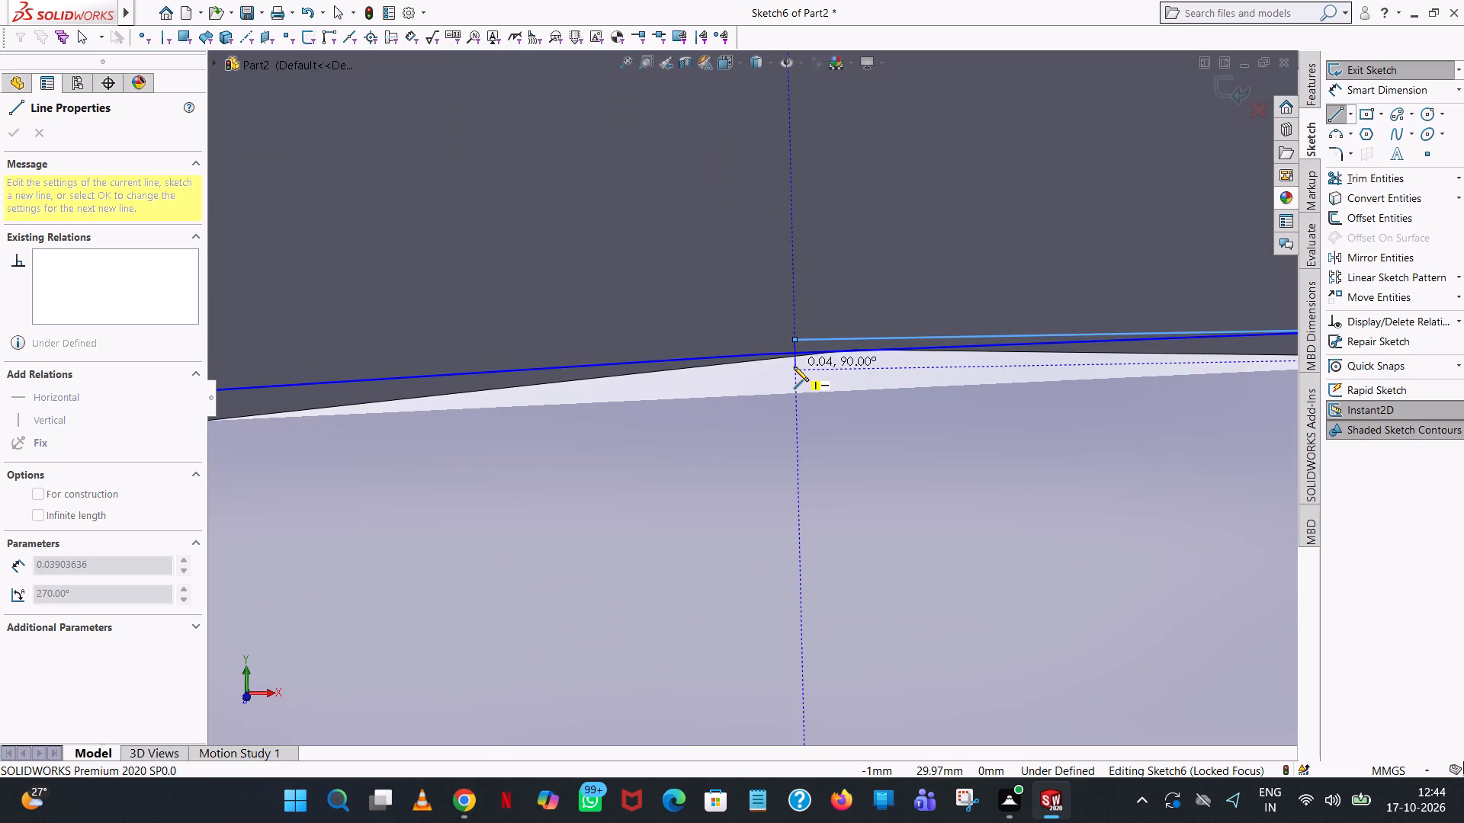
{"action": "left_click", "coordinate": [794, 367]}
{"action": "right_click", "coordinate": [794, 367]}
{"action": "left_click", "coordinate": [814, 383]}
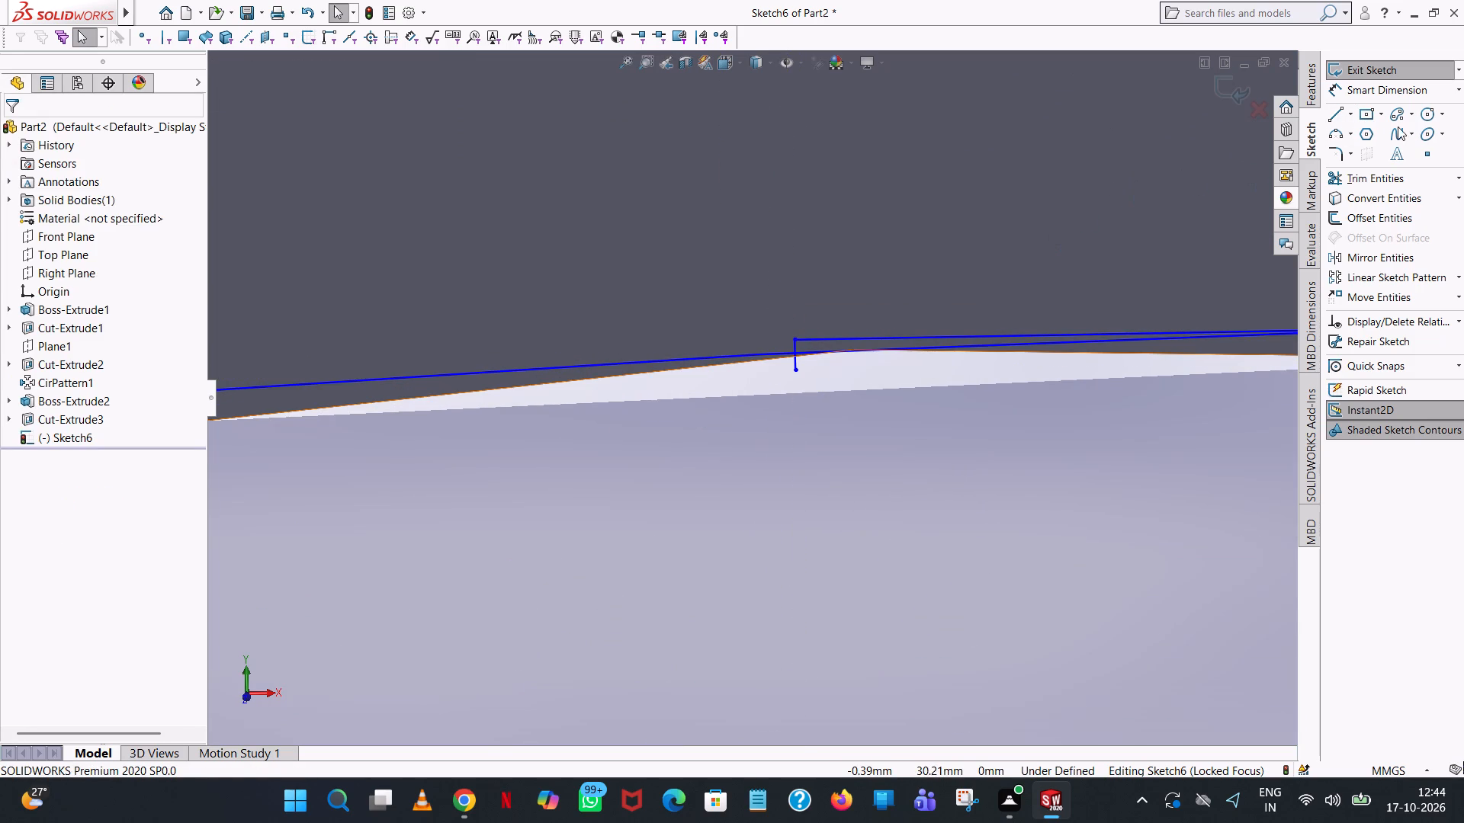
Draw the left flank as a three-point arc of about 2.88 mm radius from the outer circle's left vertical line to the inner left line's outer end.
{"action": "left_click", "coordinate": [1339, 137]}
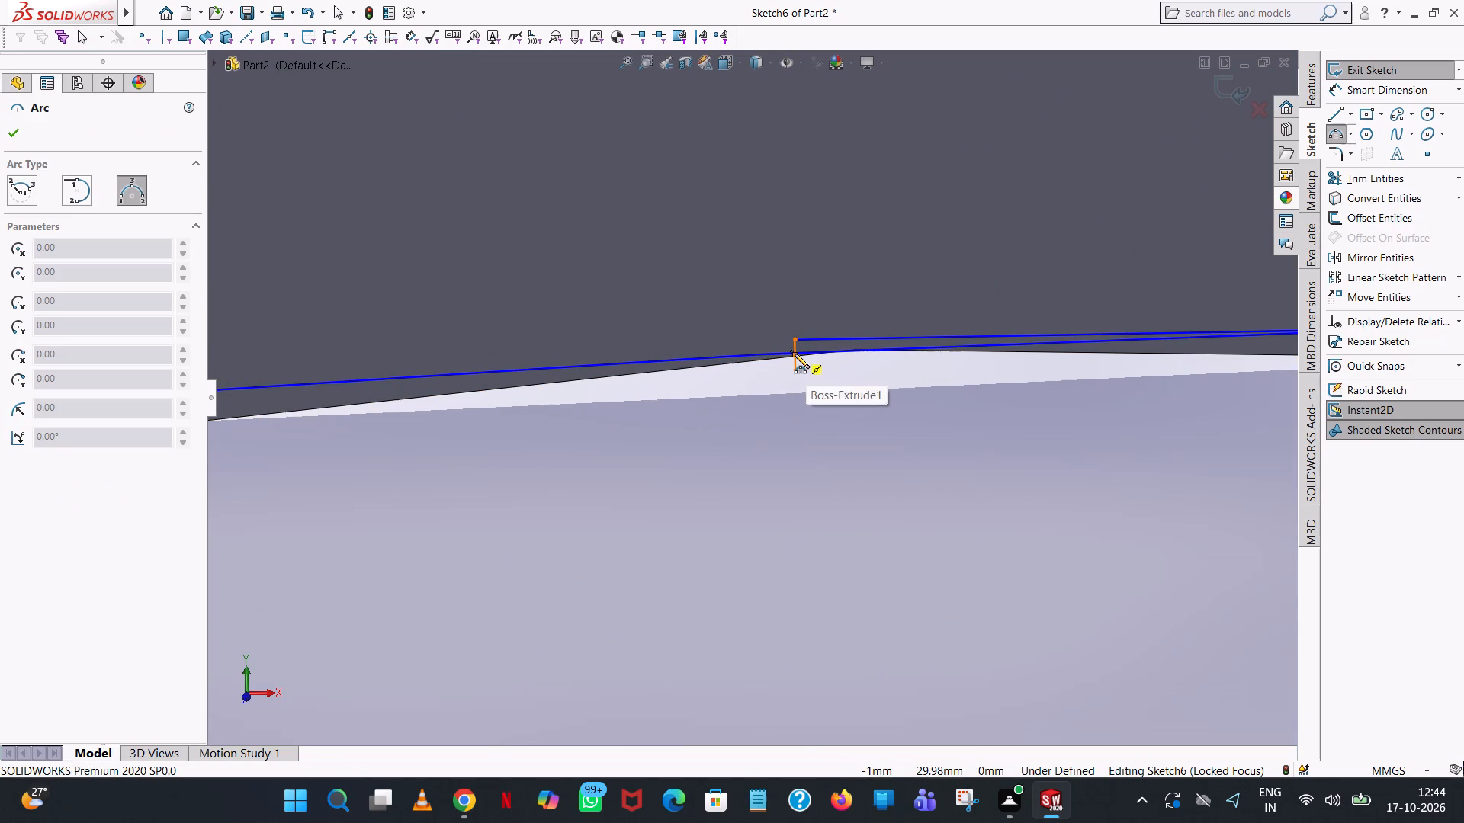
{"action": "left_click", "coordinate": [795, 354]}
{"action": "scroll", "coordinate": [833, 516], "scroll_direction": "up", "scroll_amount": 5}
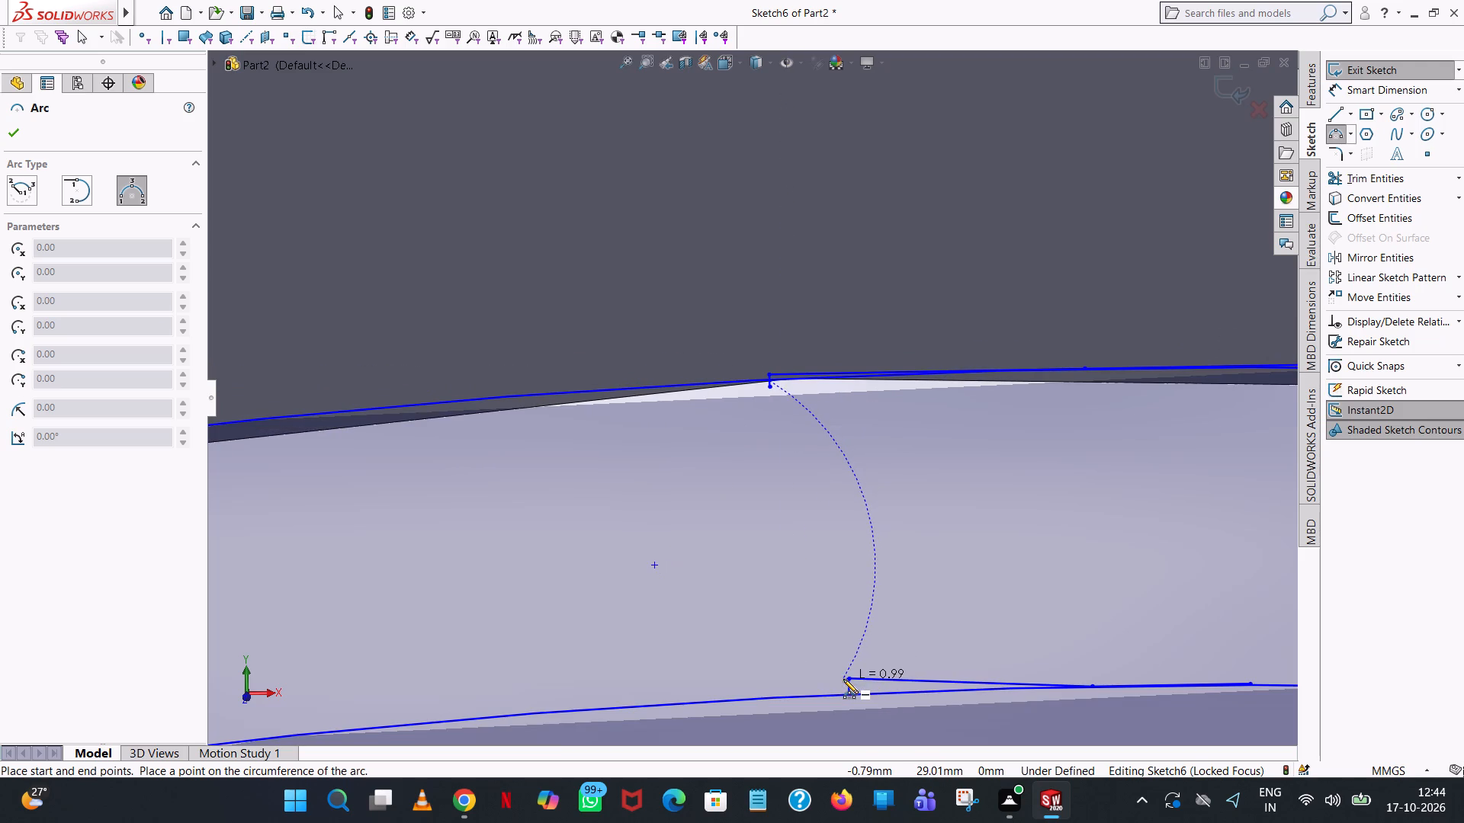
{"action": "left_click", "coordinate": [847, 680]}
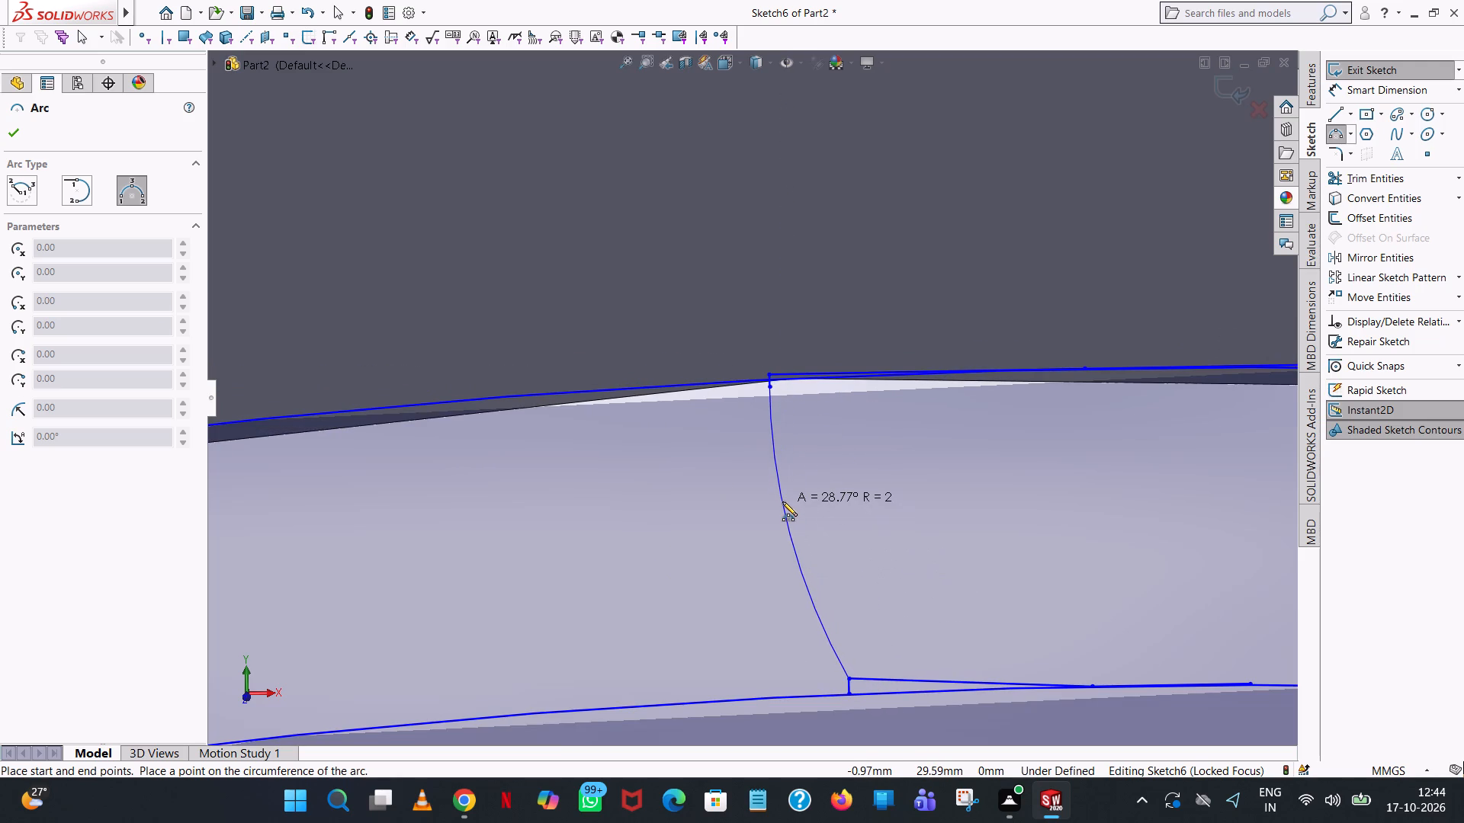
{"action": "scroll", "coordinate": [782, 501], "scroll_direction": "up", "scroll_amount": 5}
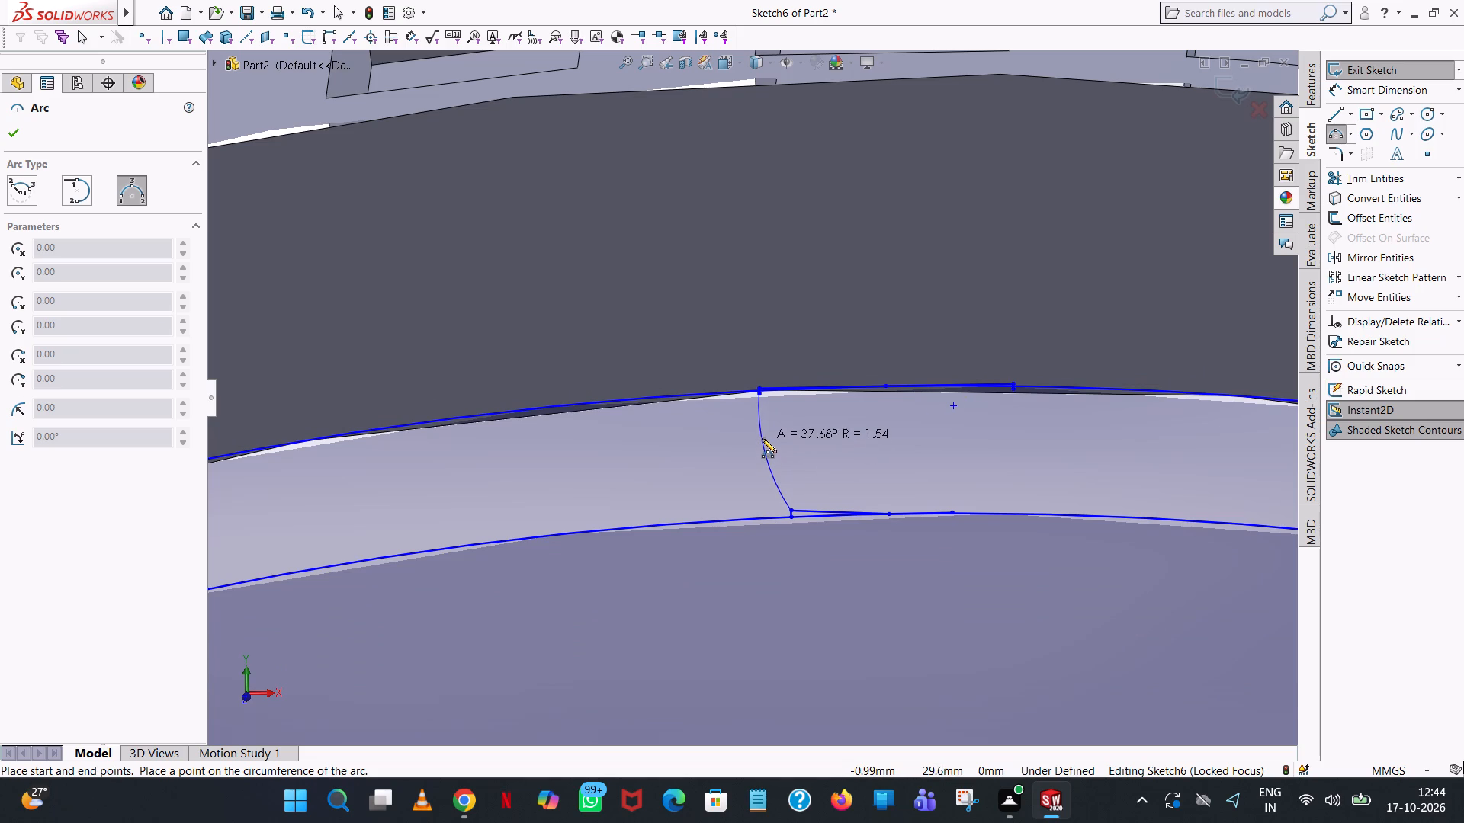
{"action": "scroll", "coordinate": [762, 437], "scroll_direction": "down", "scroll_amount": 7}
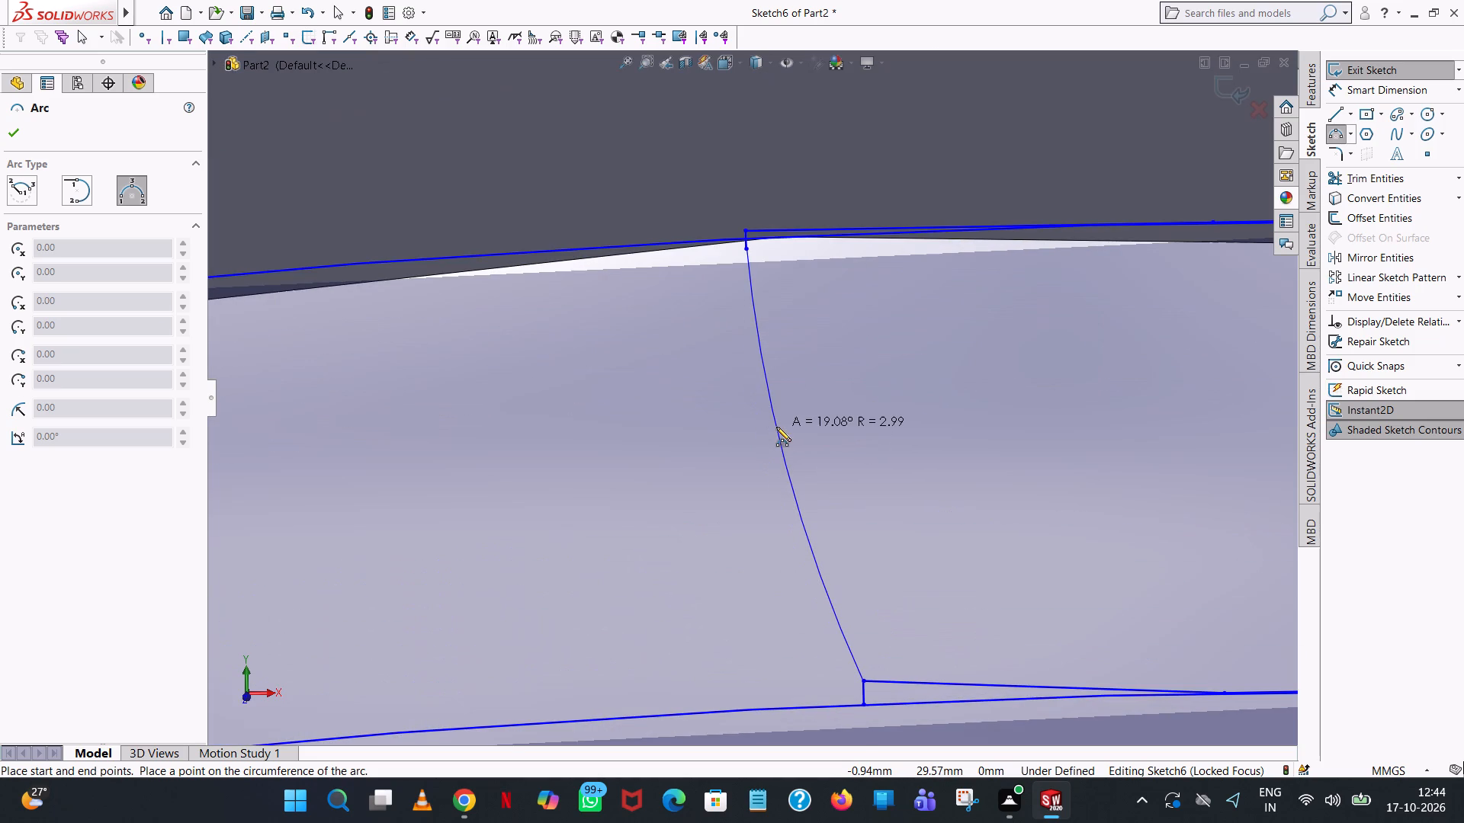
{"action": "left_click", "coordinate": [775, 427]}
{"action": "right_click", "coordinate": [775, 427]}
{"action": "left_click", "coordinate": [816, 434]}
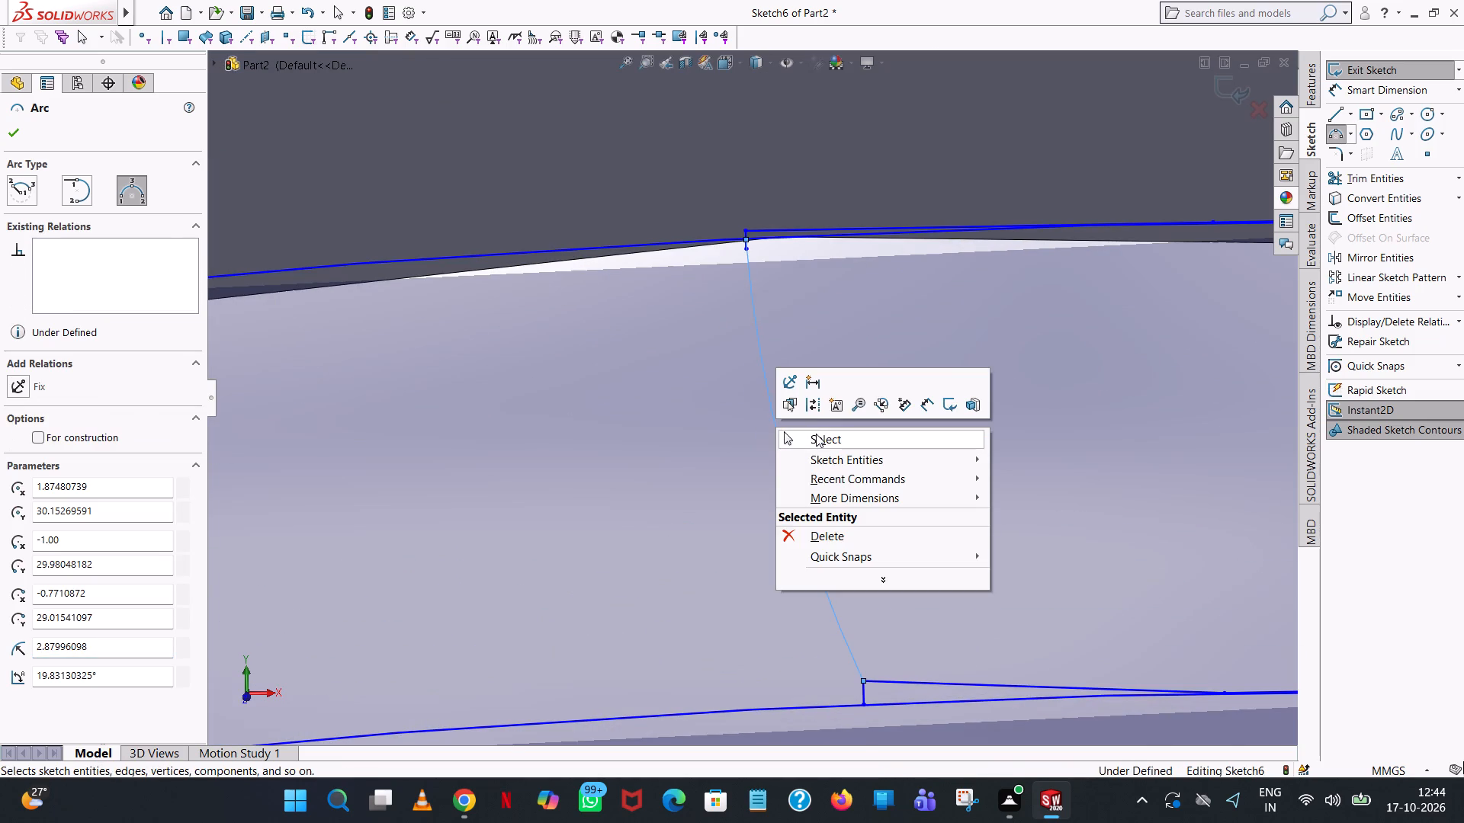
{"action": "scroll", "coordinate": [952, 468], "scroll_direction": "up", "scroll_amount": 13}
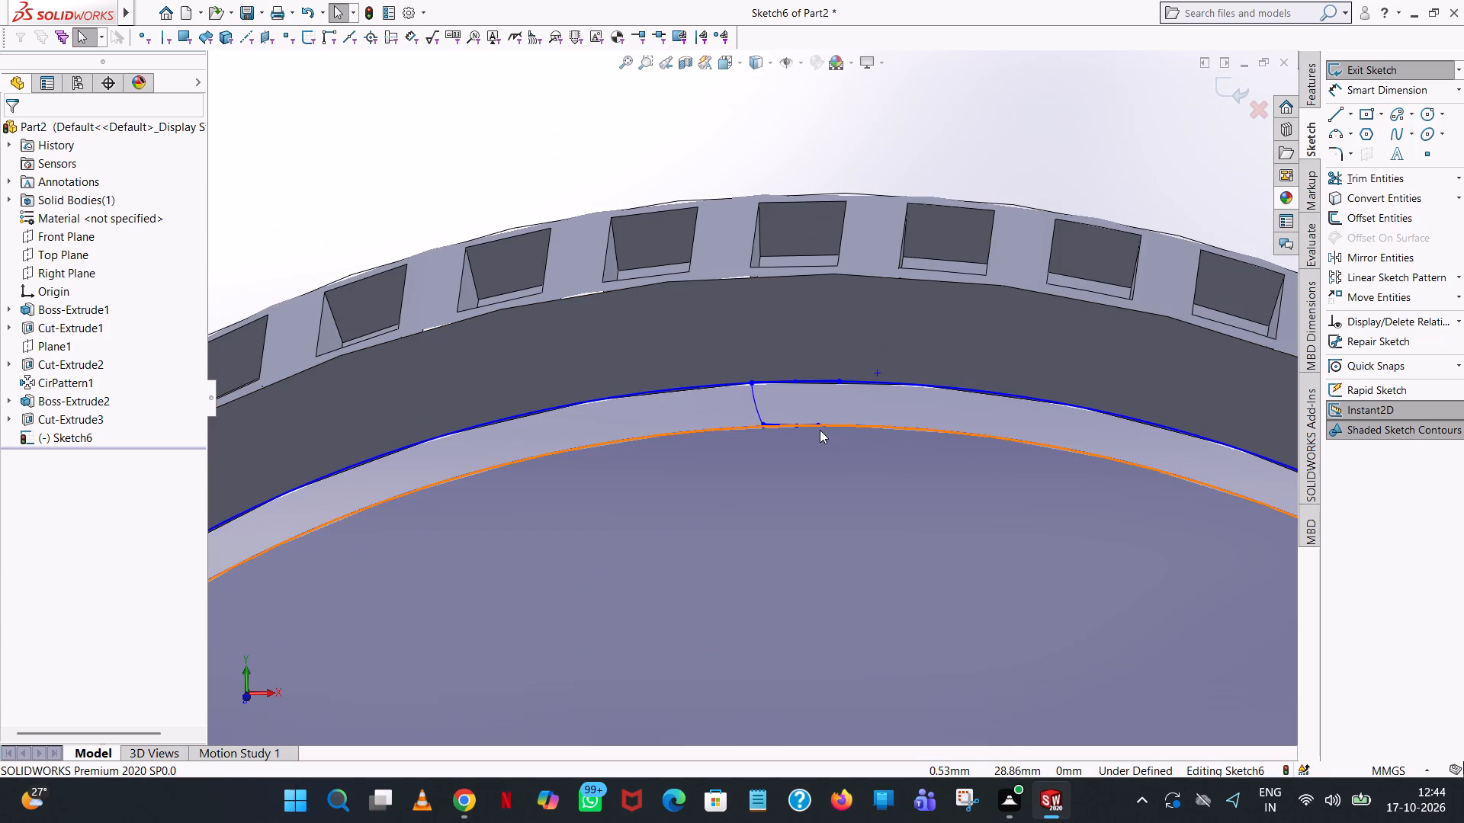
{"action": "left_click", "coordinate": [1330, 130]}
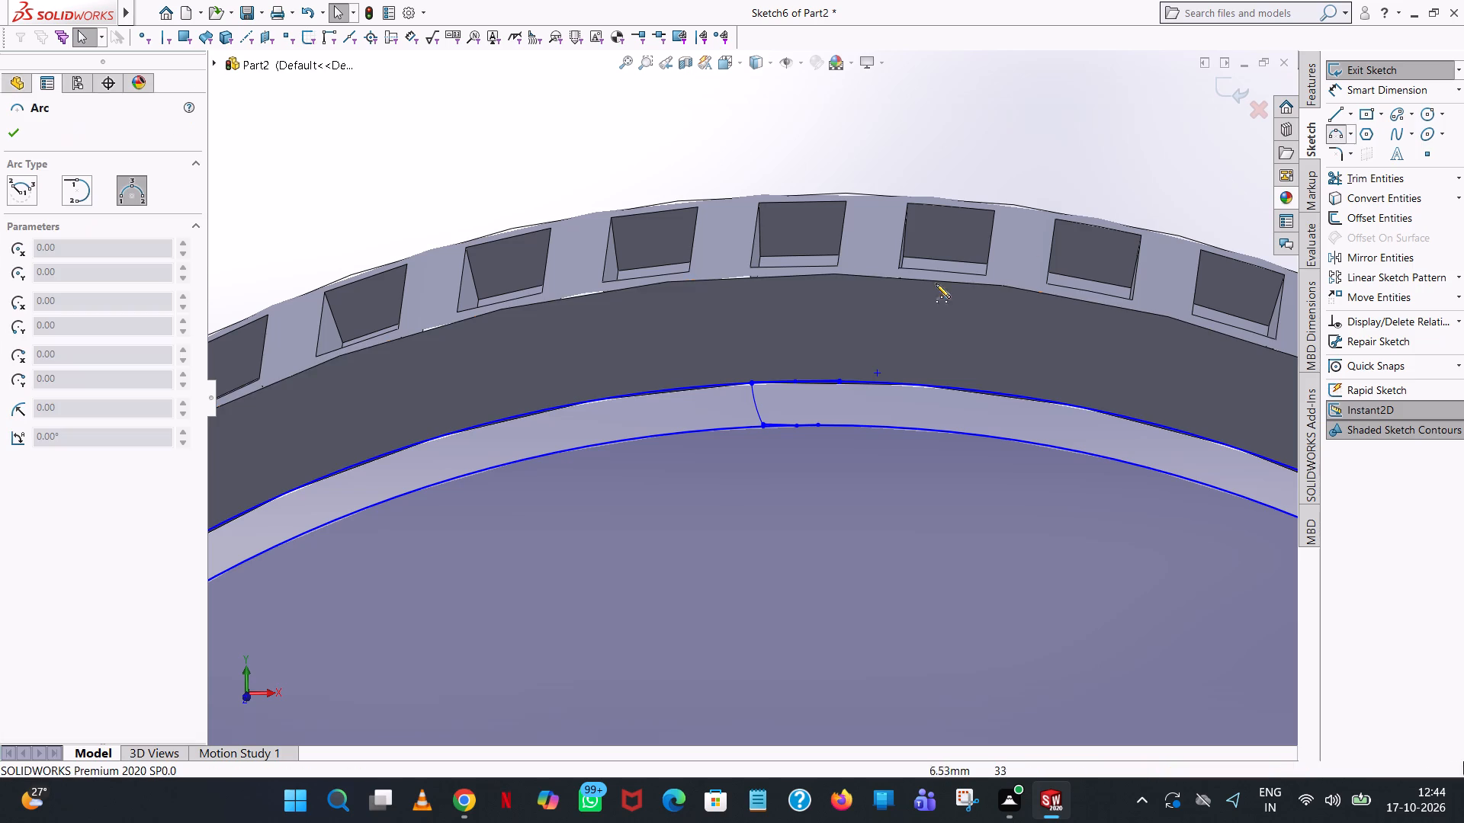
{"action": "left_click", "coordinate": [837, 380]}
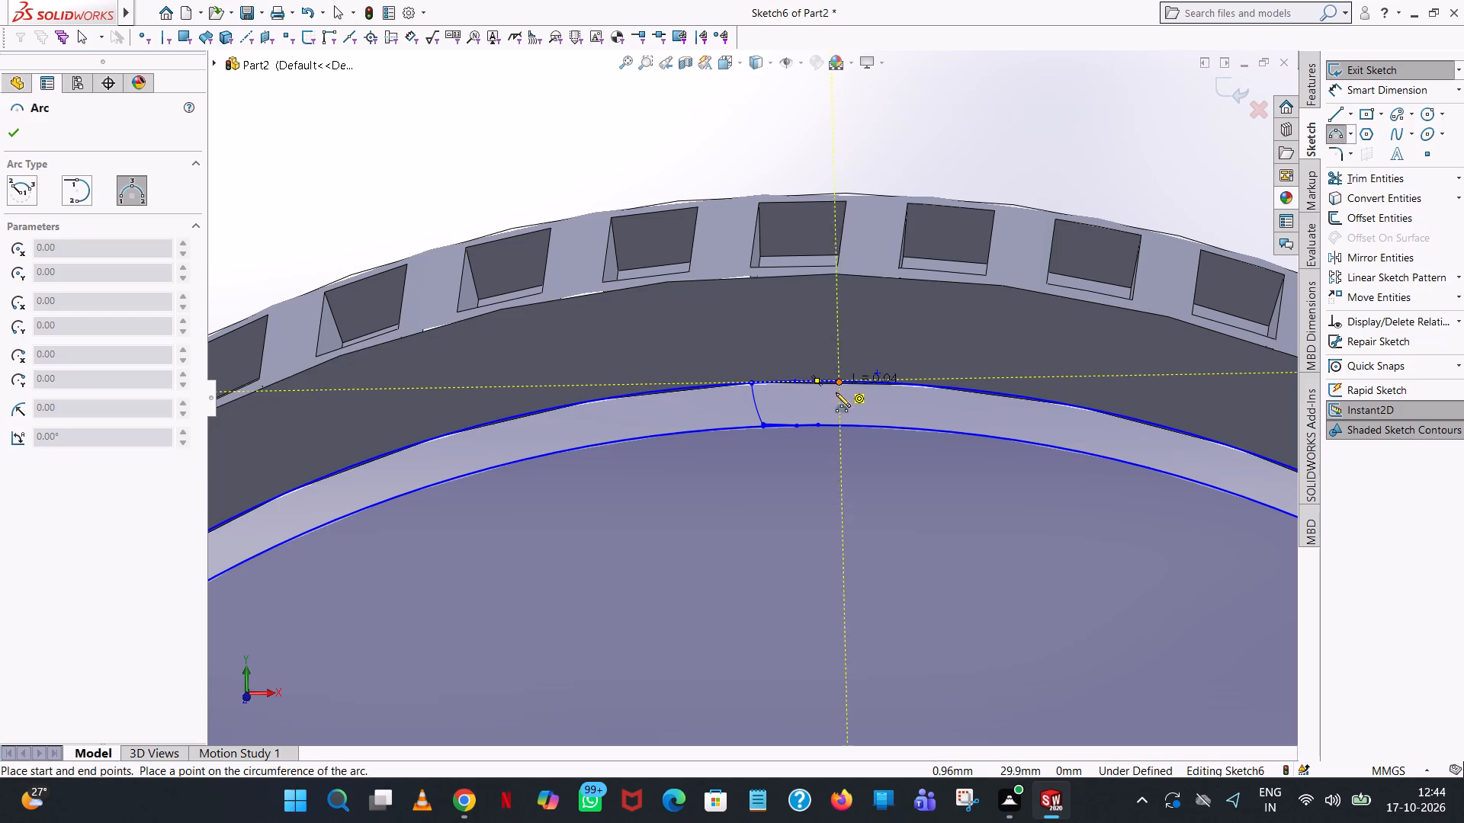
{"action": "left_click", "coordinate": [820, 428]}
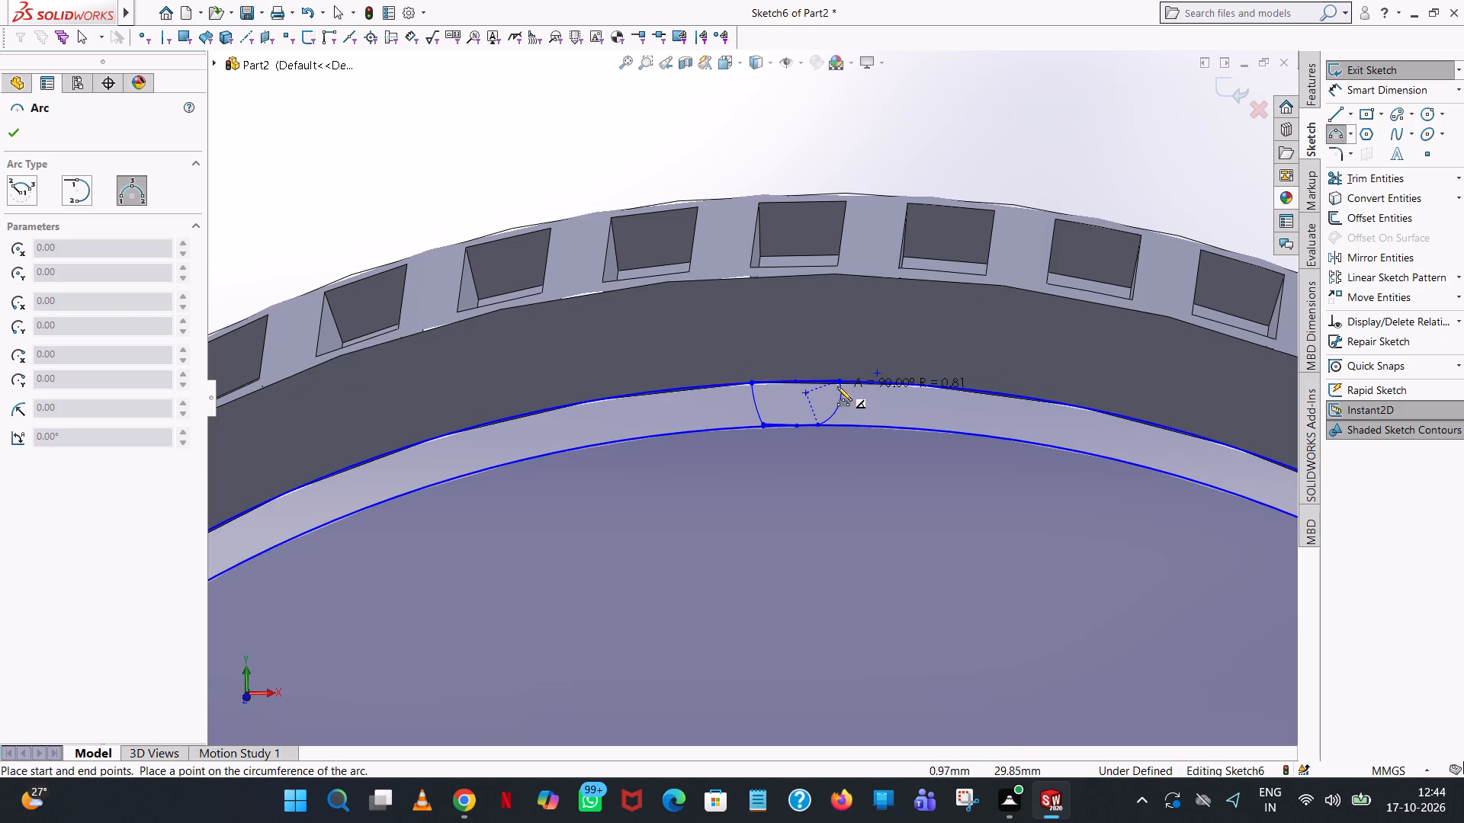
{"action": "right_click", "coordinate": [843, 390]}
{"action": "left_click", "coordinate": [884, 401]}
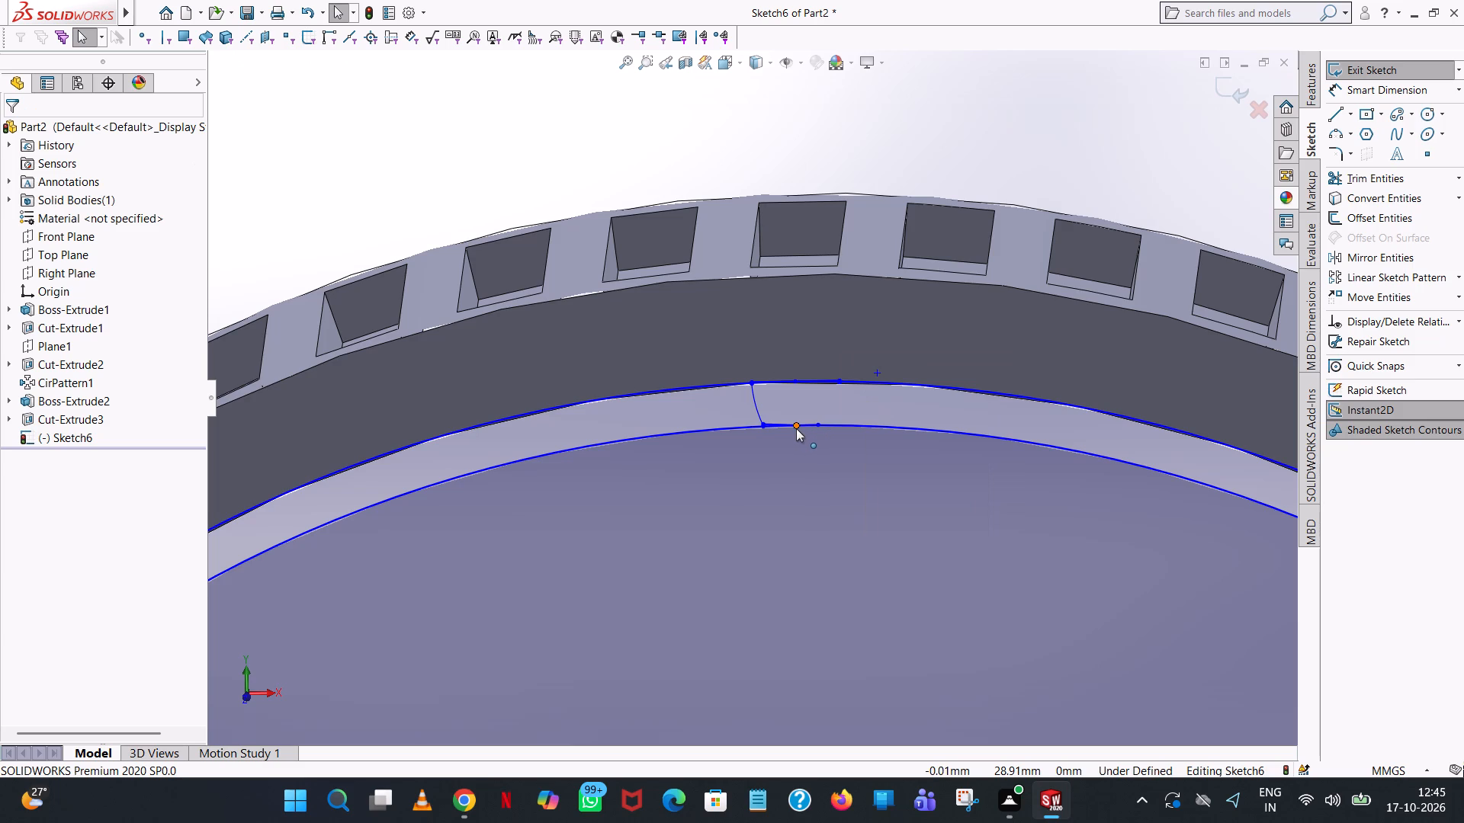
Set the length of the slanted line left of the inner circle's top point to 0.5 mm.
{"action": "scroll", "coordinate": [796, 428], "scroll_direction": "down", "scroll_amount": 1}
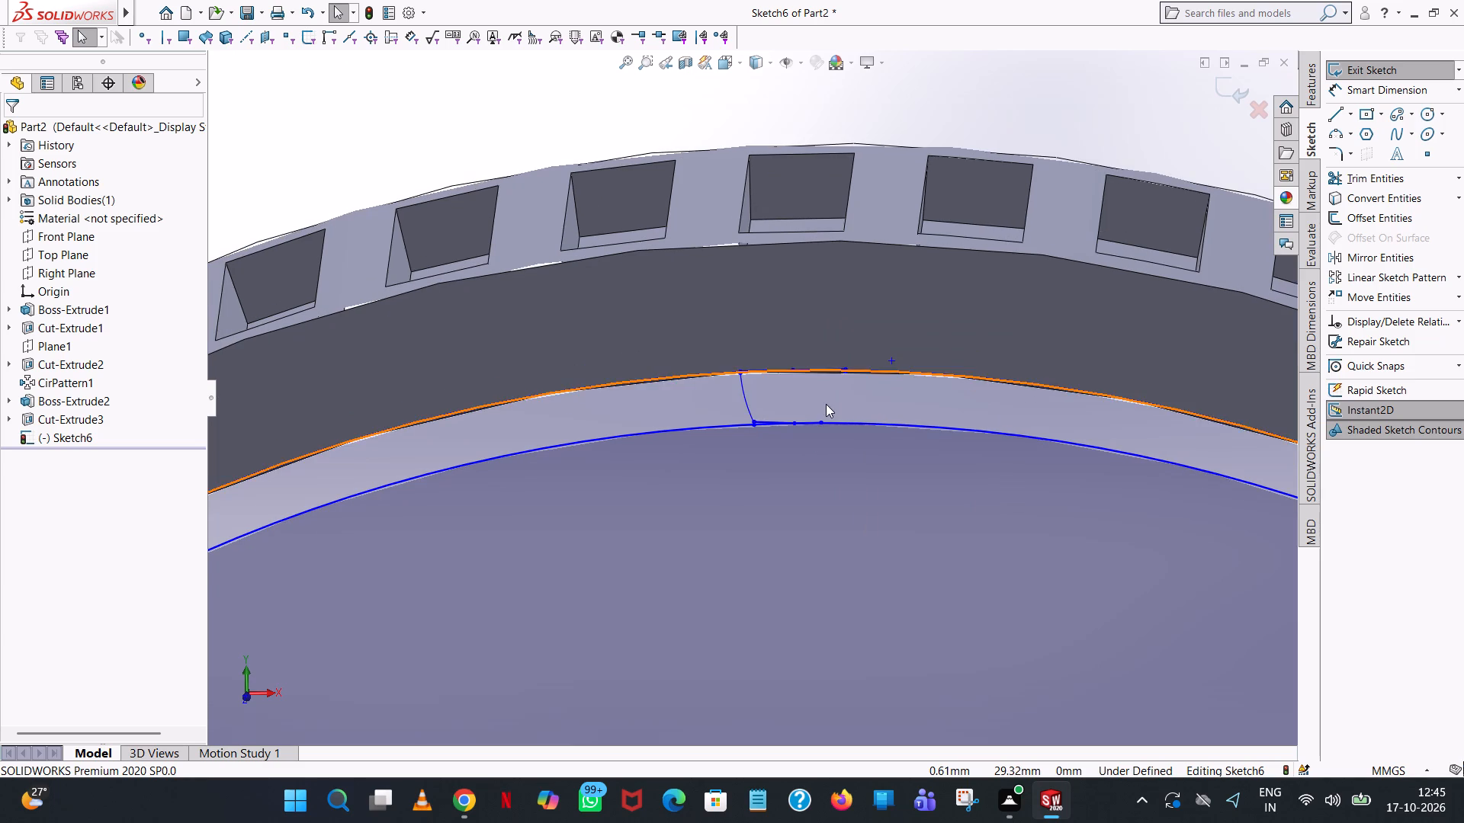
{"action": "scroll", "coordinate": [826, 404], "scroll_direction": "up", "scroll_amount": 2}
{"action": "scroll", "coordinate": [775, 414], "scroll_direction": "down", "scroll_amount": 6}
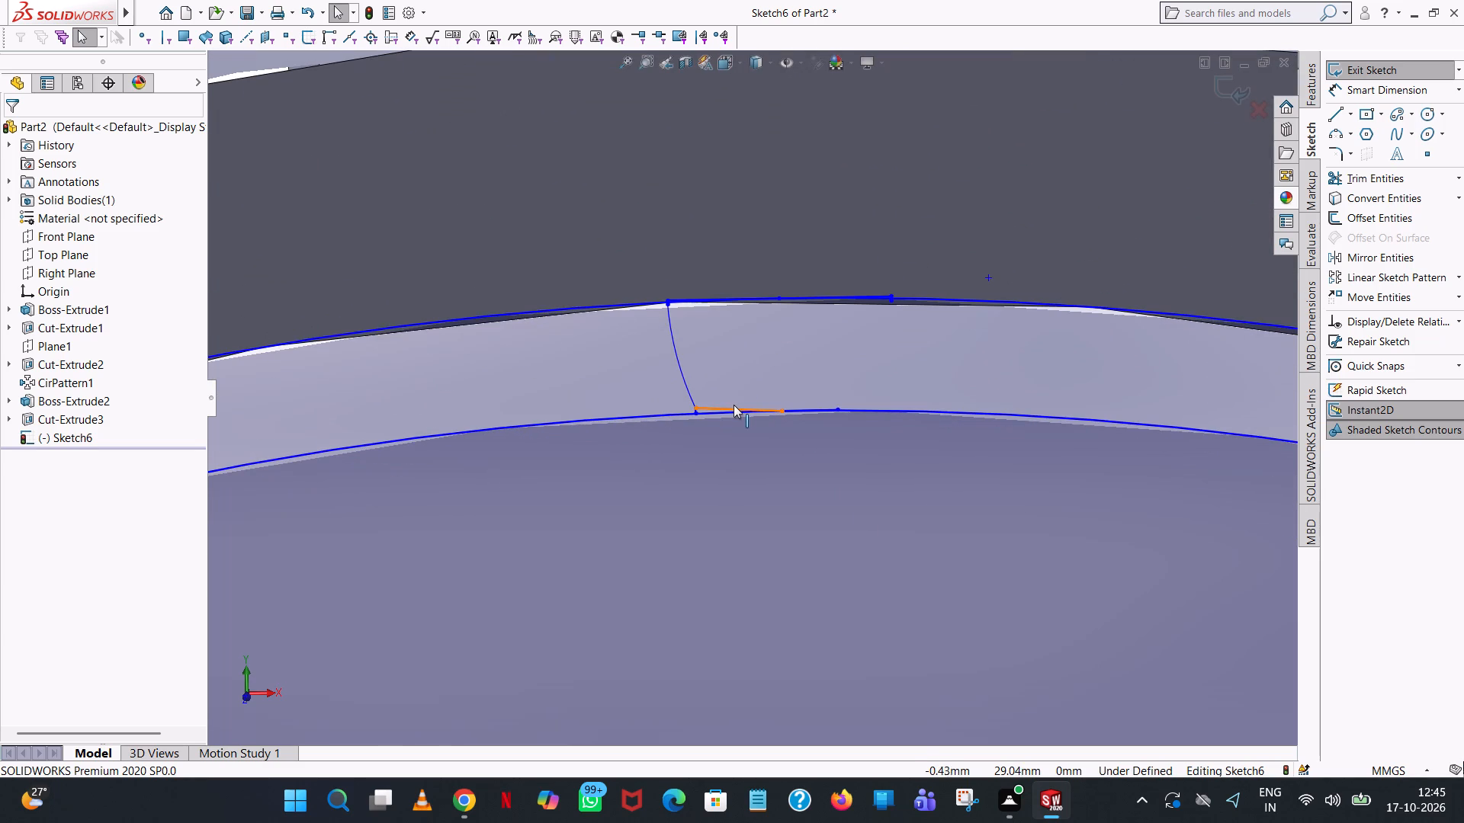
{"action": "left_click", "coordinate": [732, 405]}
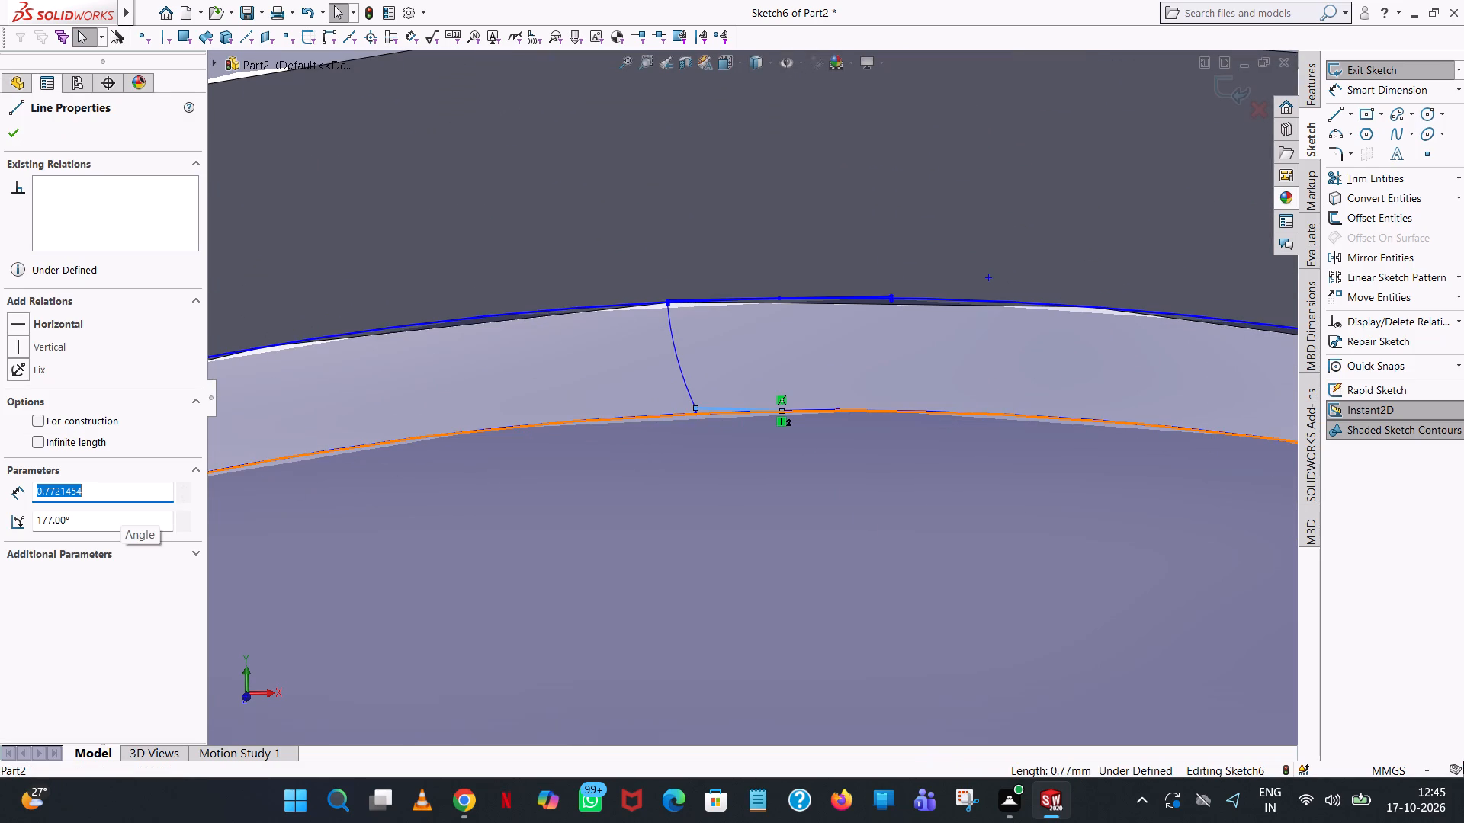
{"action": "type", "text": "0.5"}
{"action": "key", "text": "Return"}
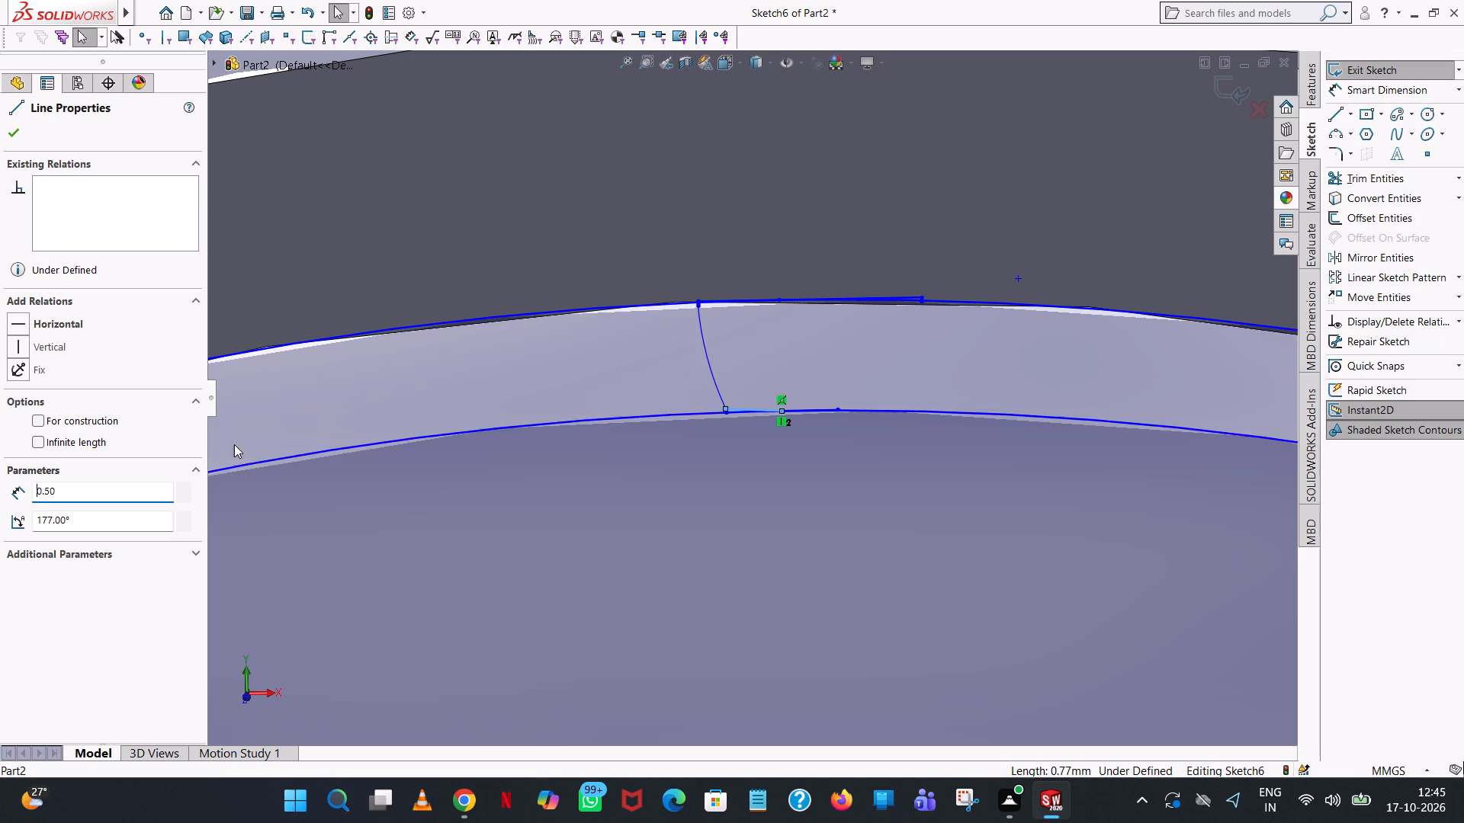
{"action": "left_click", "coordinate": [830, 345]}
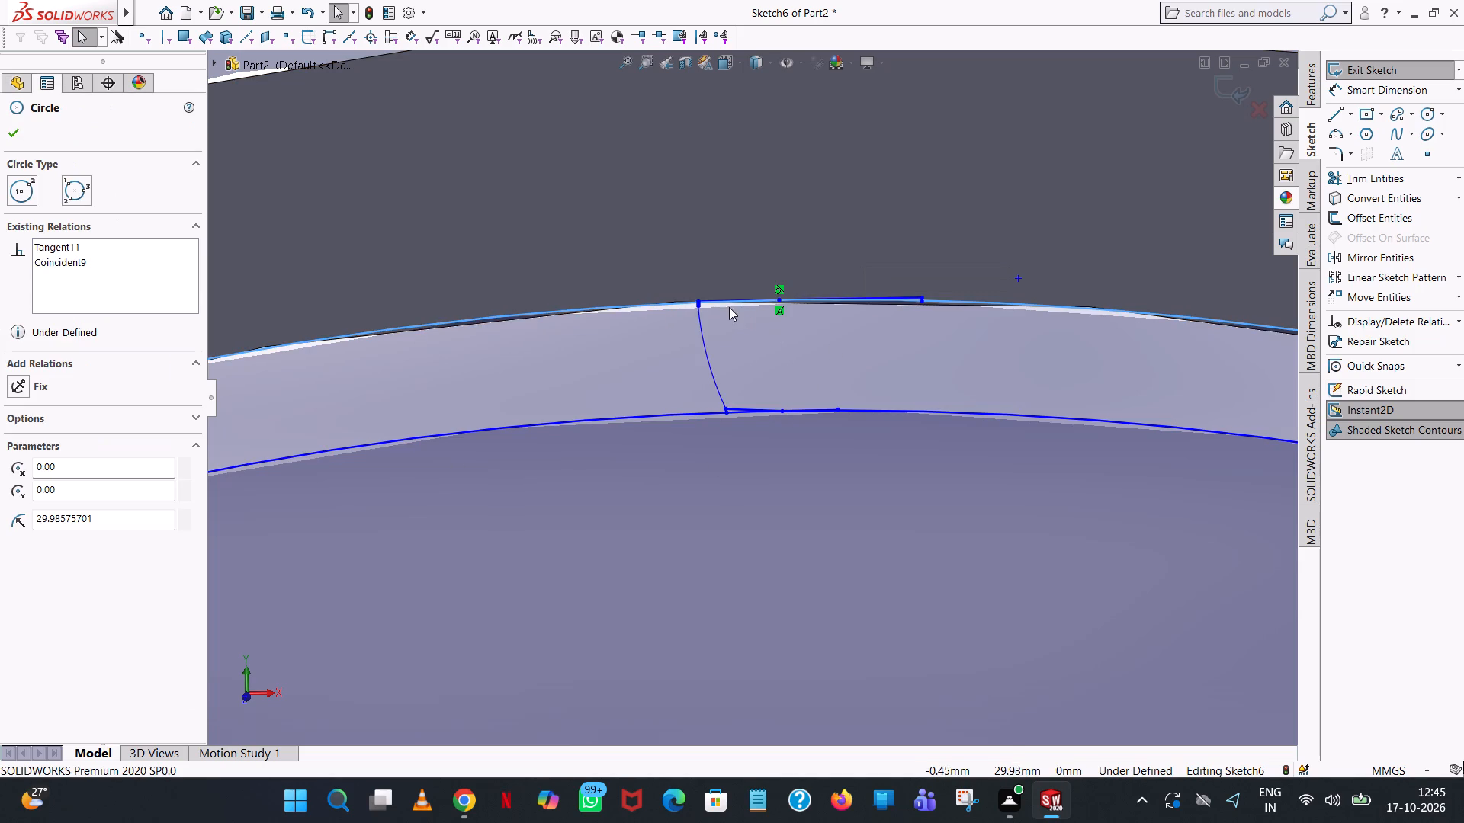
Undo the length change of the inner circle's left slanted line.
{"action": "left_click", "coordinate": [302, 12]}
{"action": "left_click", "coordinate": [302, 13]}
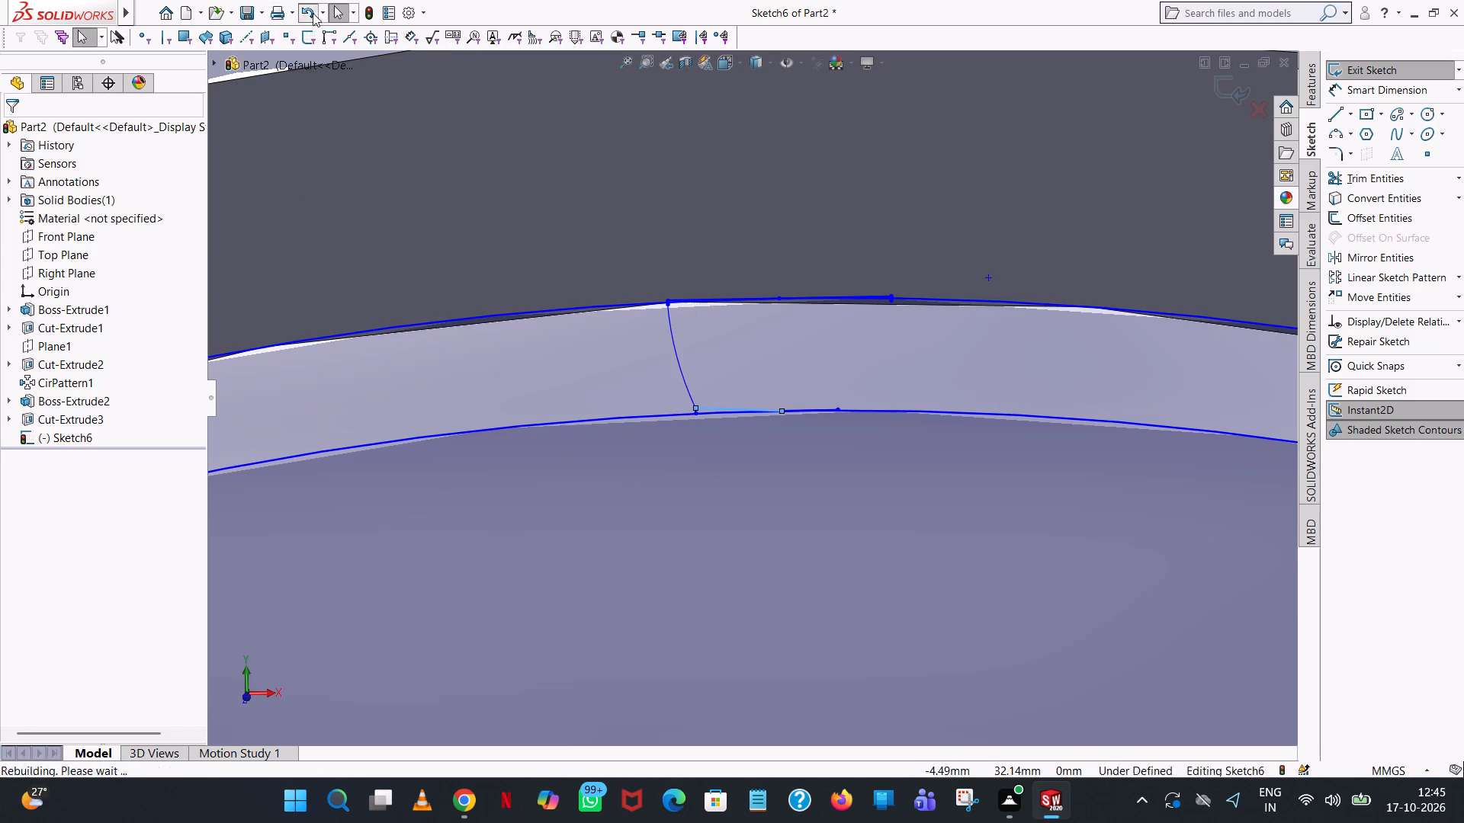
Trim away the left flank arc and all the short lines at the top of the inner circle.
{"action": "left_click", "coordinate": [1387, 171]}
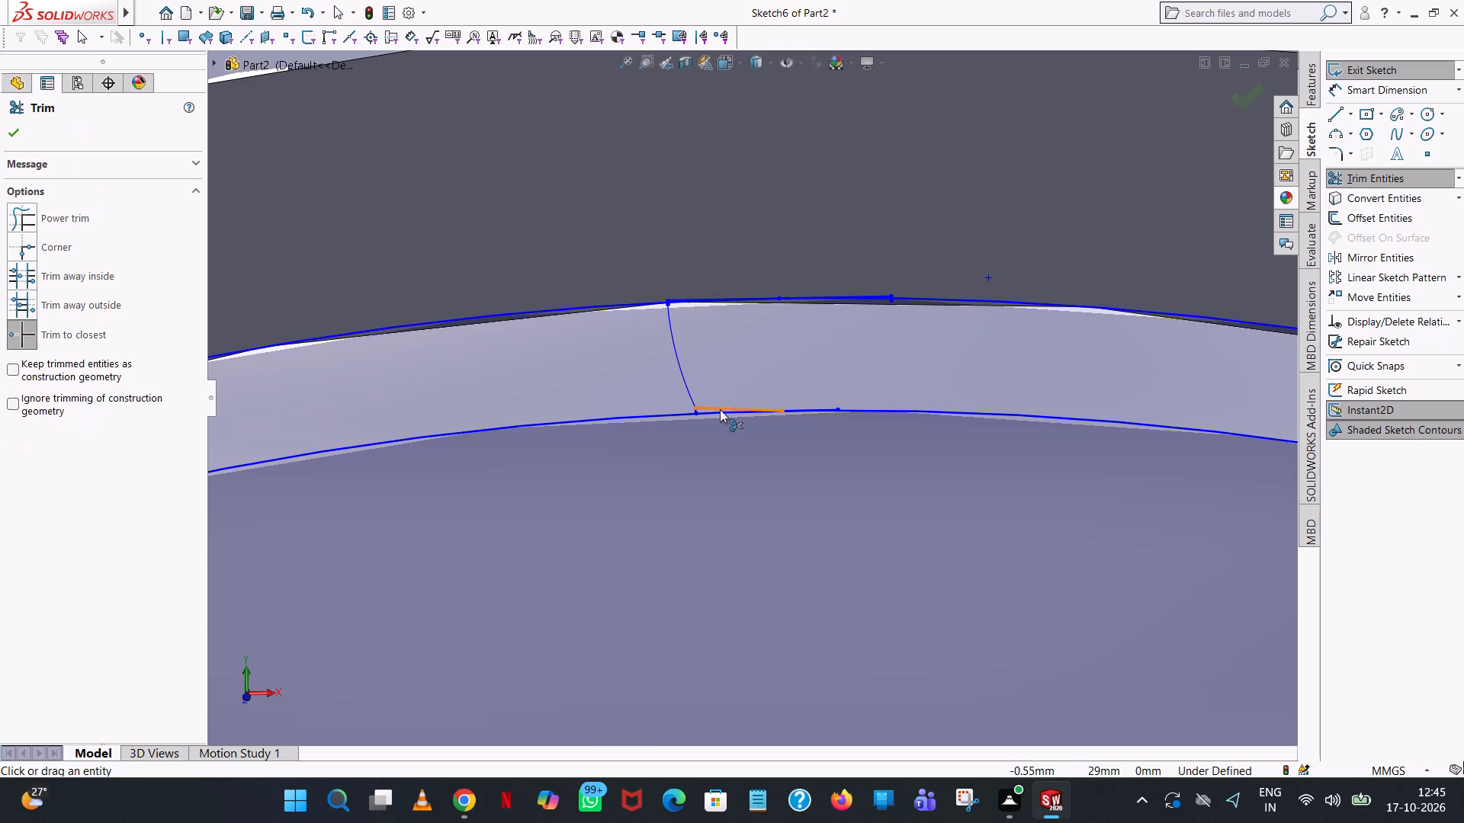
{"action": "left_click", "coordinate": [720, 409]}
{"action": "left_click", "coordinate": [696, 406]}
{"action": "left_click", "coordinate": [688, 395]}
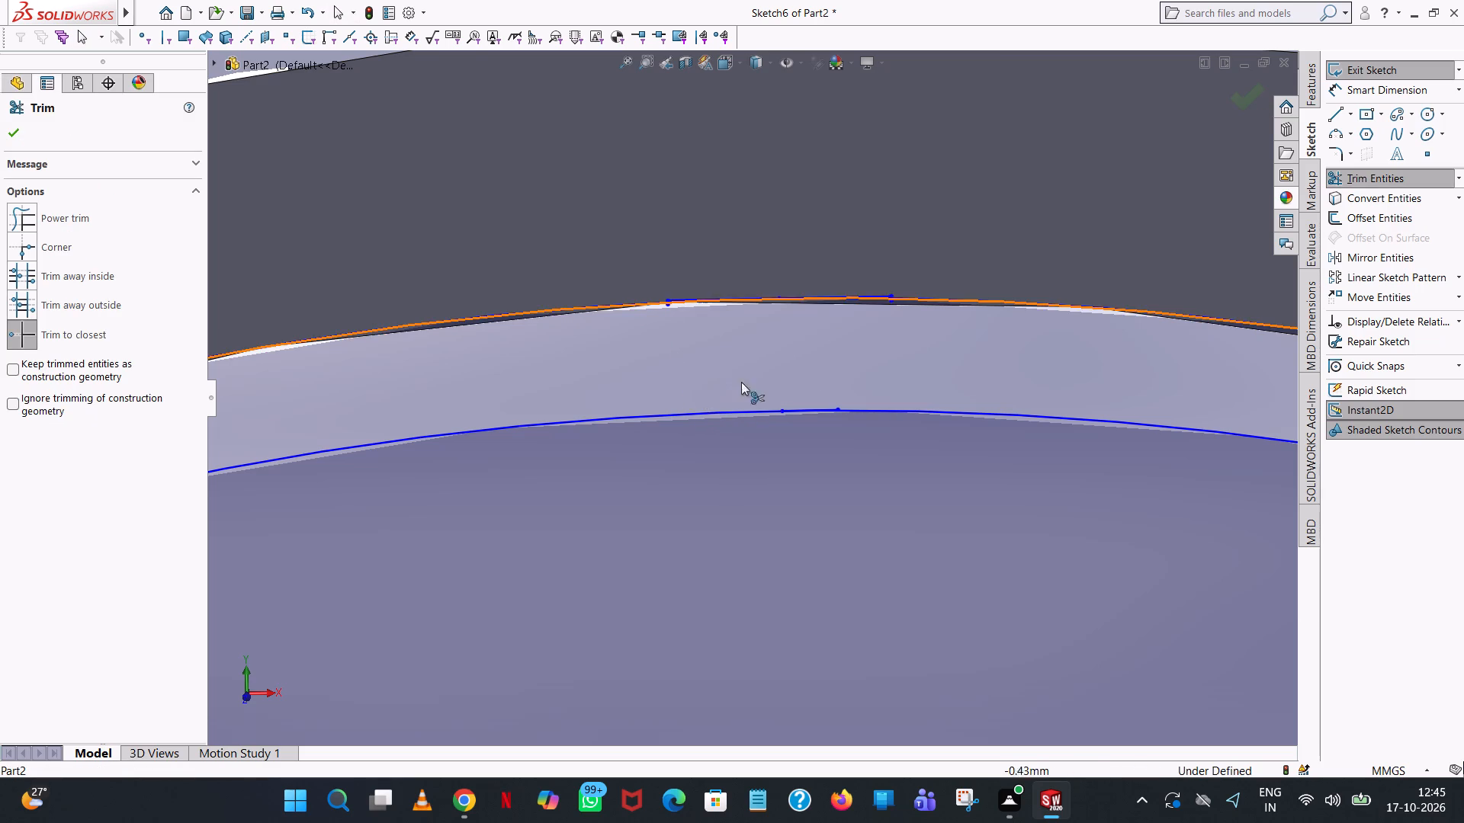
{"action": "left_click", "coordinate": [798, 409]}
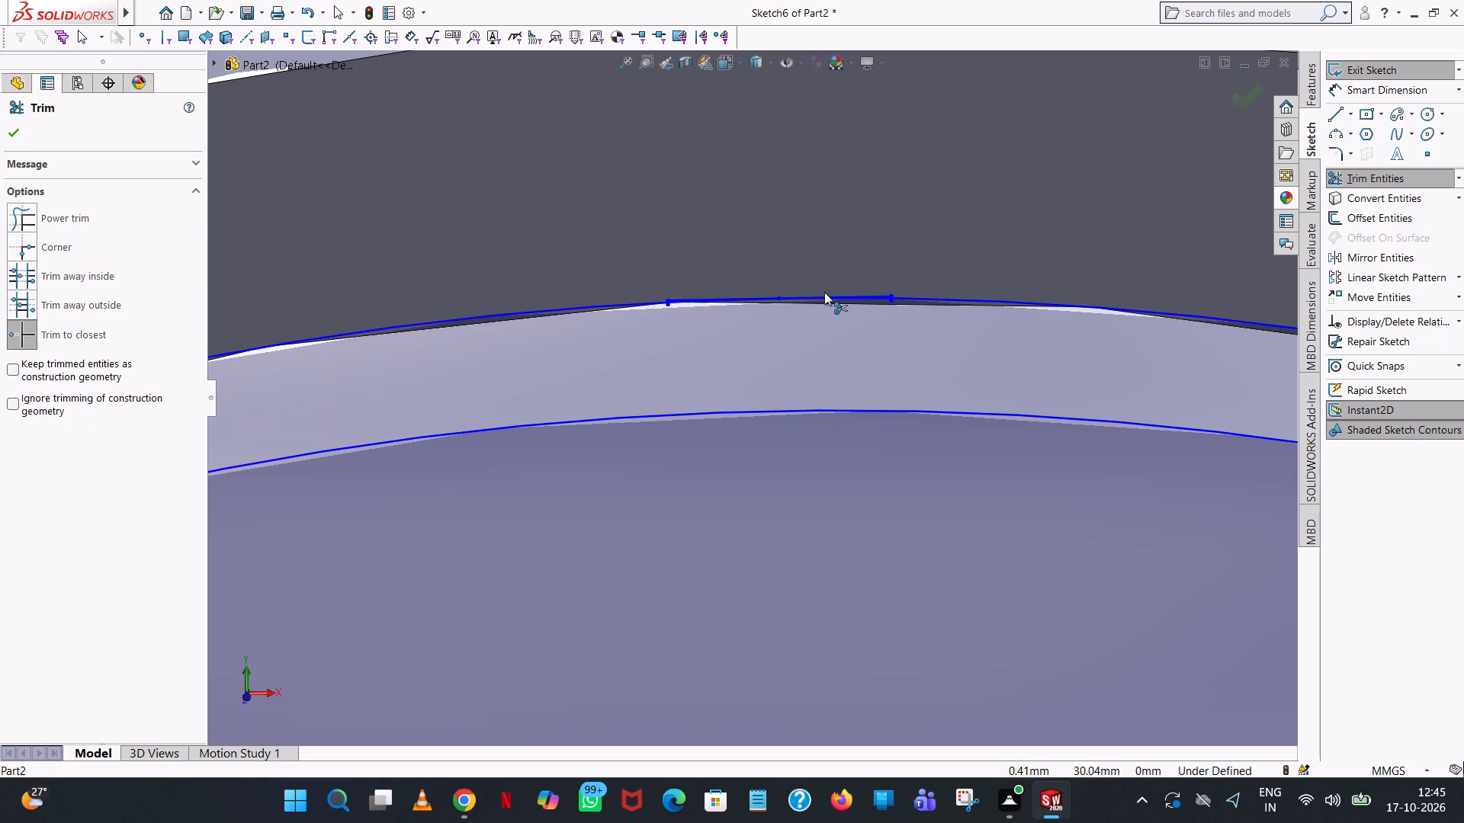
Trim away the two 1 mm horizontal lines and both short vertical lines at the top of the outer circle.
{"action": "left_click", "coordinate": [821, 294]}
{"action": "left_click", "coordinate": [755, 297]}
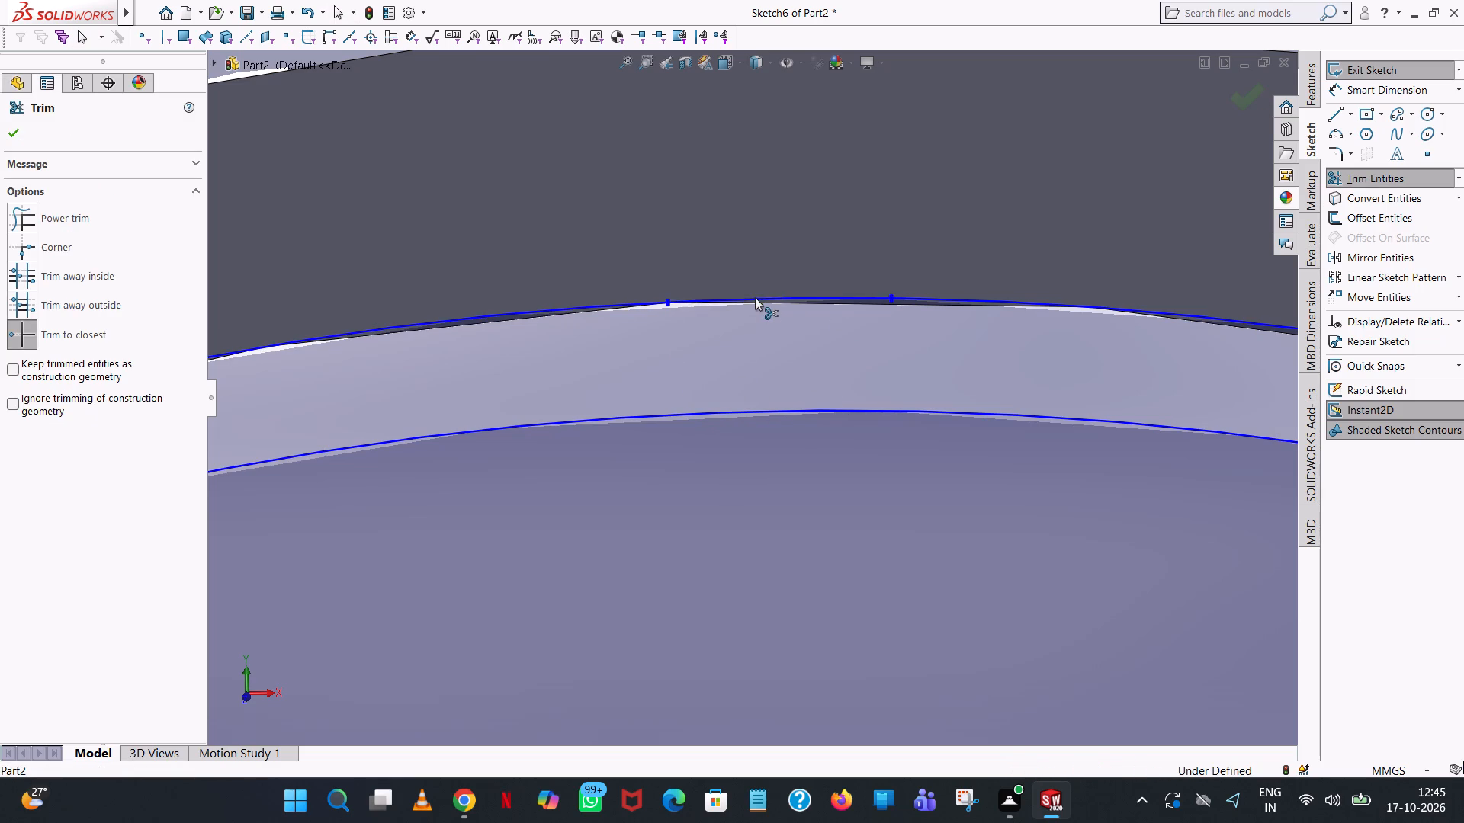
{"action": "scroll", "coordinate": [666, 306], "scroll_direction": "down", "scroll_amount": 7}
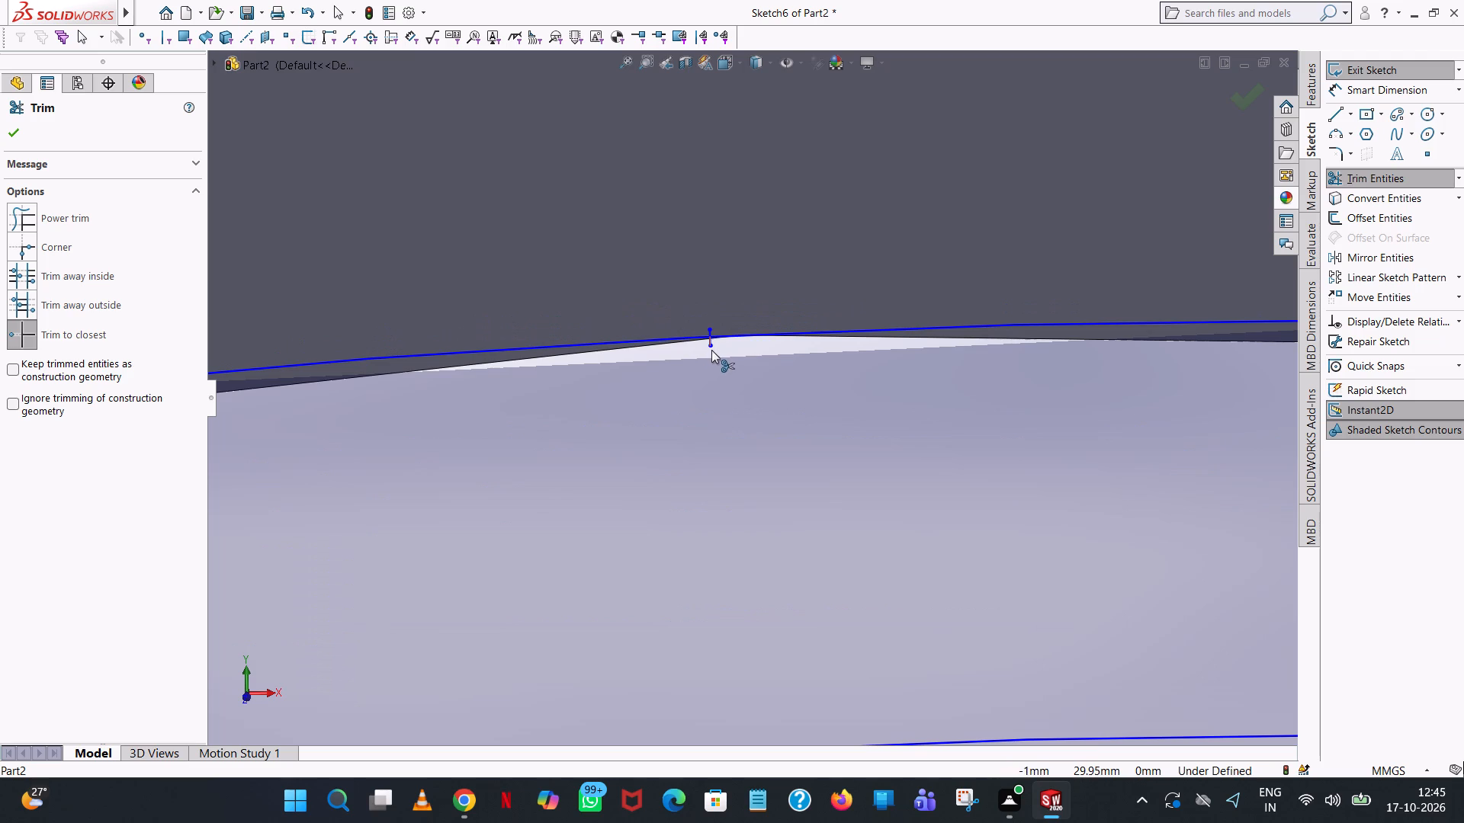
{"action": "left_click", "coordinate": [711, 344]}
{"action": "left_click", "coordinate": [708, 330]}
{"action": "scroll", "coordinate": [1112, 407], "scroll_direction": "up", "scroll_amount": 1}
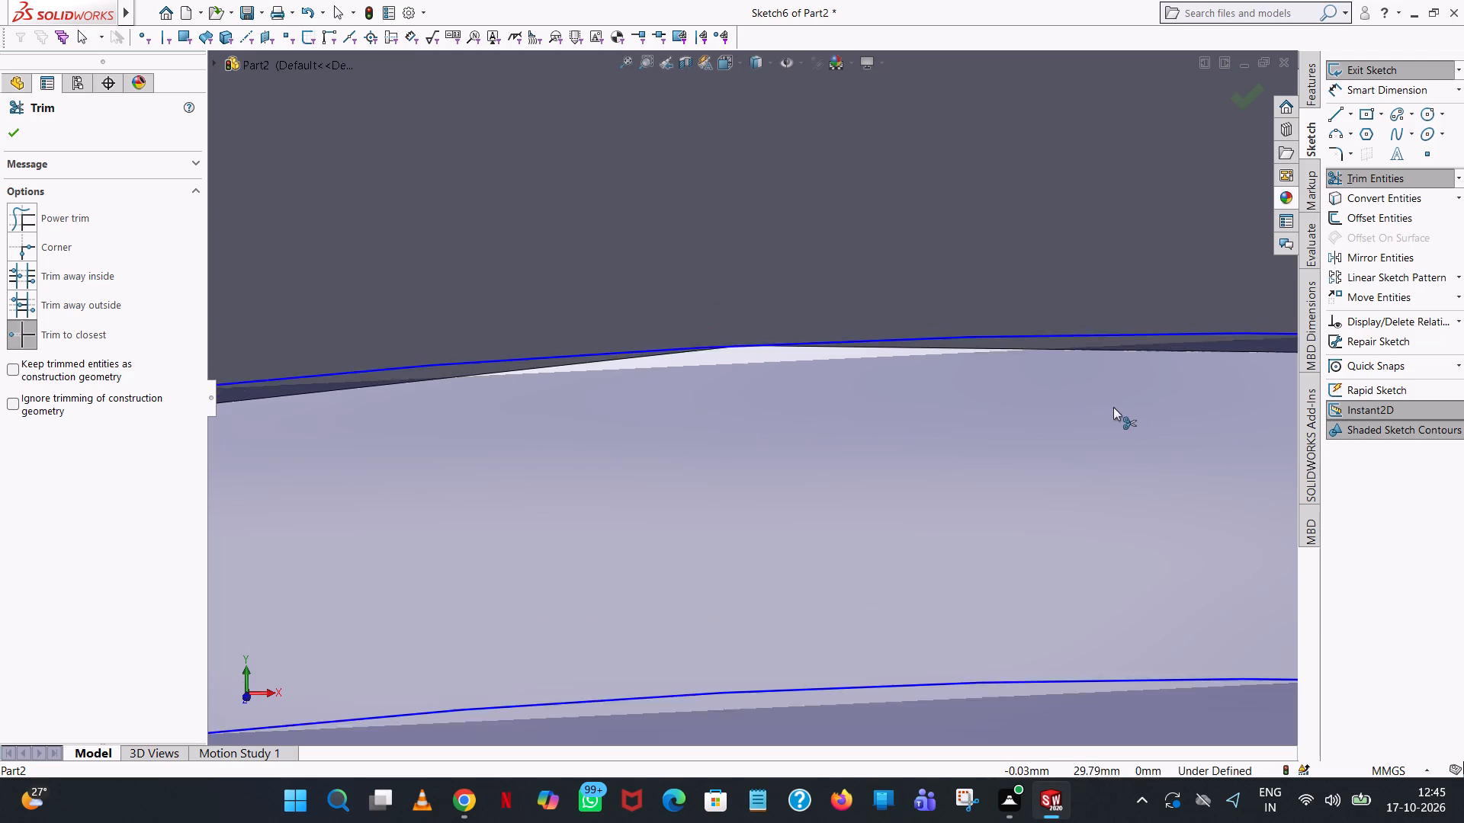
{"action": "scroll", "coordinate": [1113, 407], "scroll_direction": "up", "scroll_amount": 1}
{"action": "scroll", "coordinate": [925, 370], "scroll_direction": "down", "scroll_amount": 9}
{"action": "scroll", "coordinate": [831, 294], "scroll_direction": "up", "scroll_amount": 7}
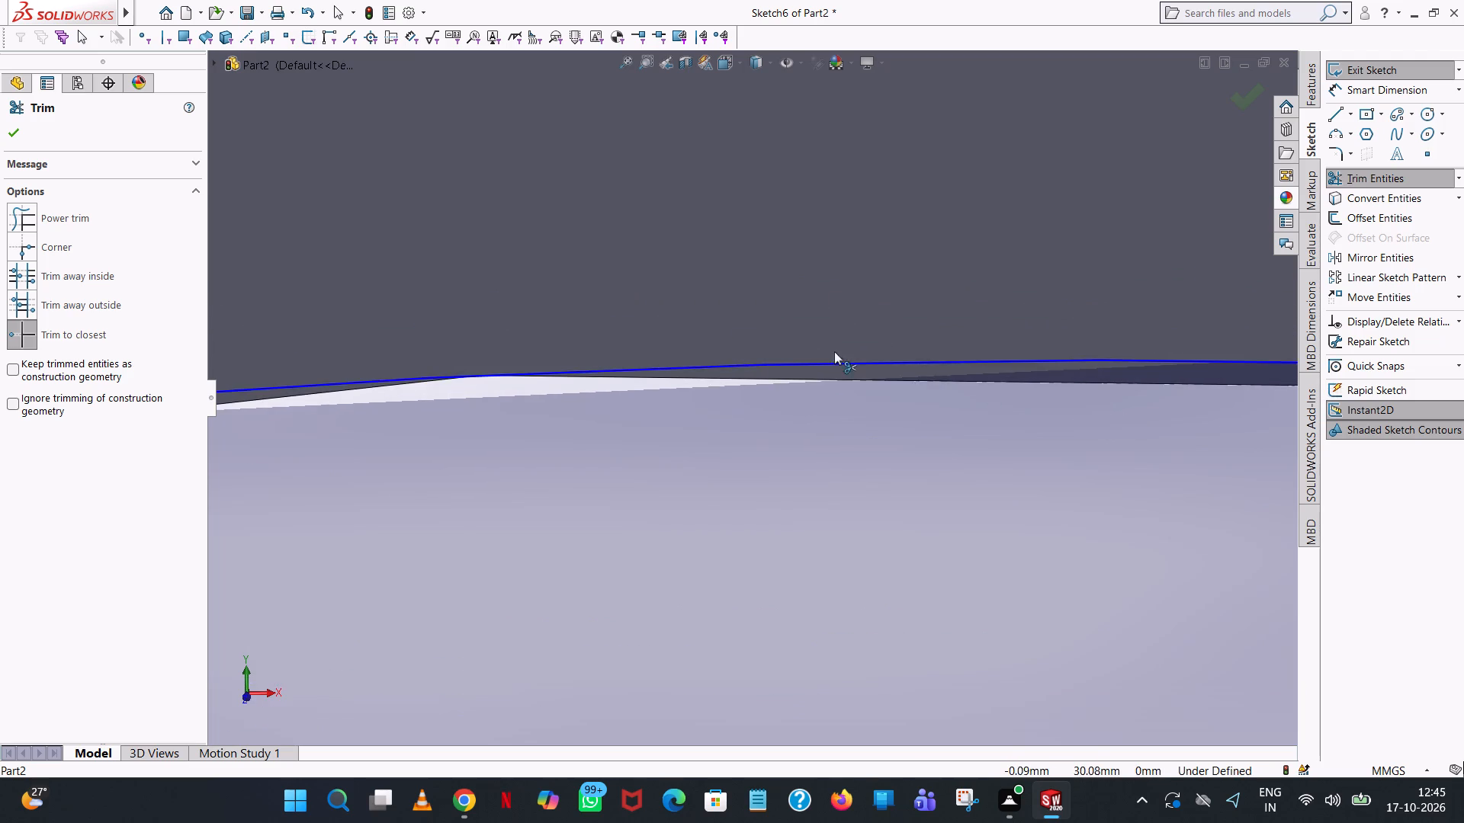
{"action": "scroll", "coordinate": [793, 407], "scroll_direction": "up", "scroll_amount": 5}
{"action": "scroll", "coordinate": [731, 515], "scroll_direction": "up", "scroll_amount": 3}
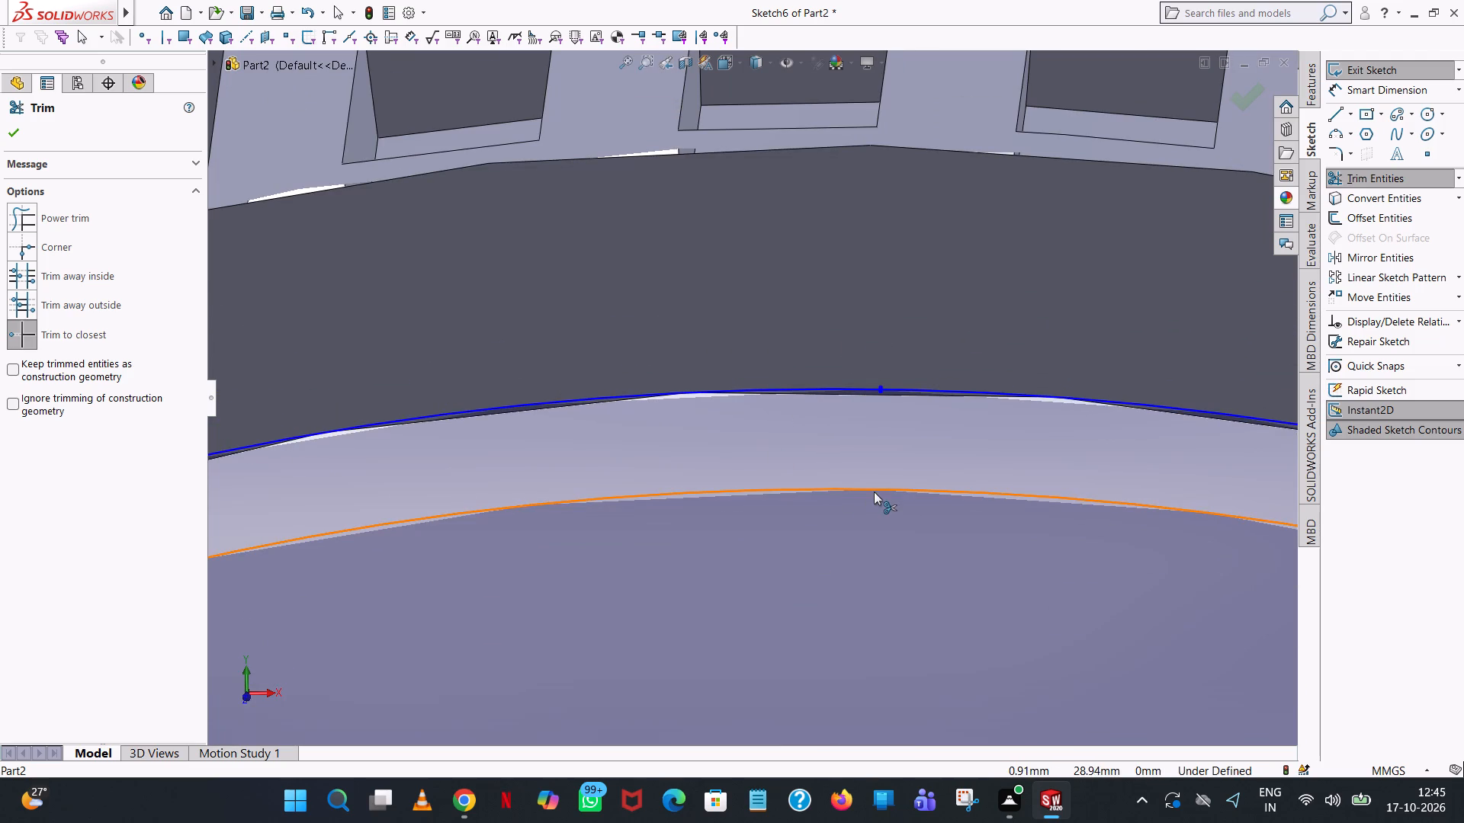
{"action": "left_click", "coordinate": [866, 499]}
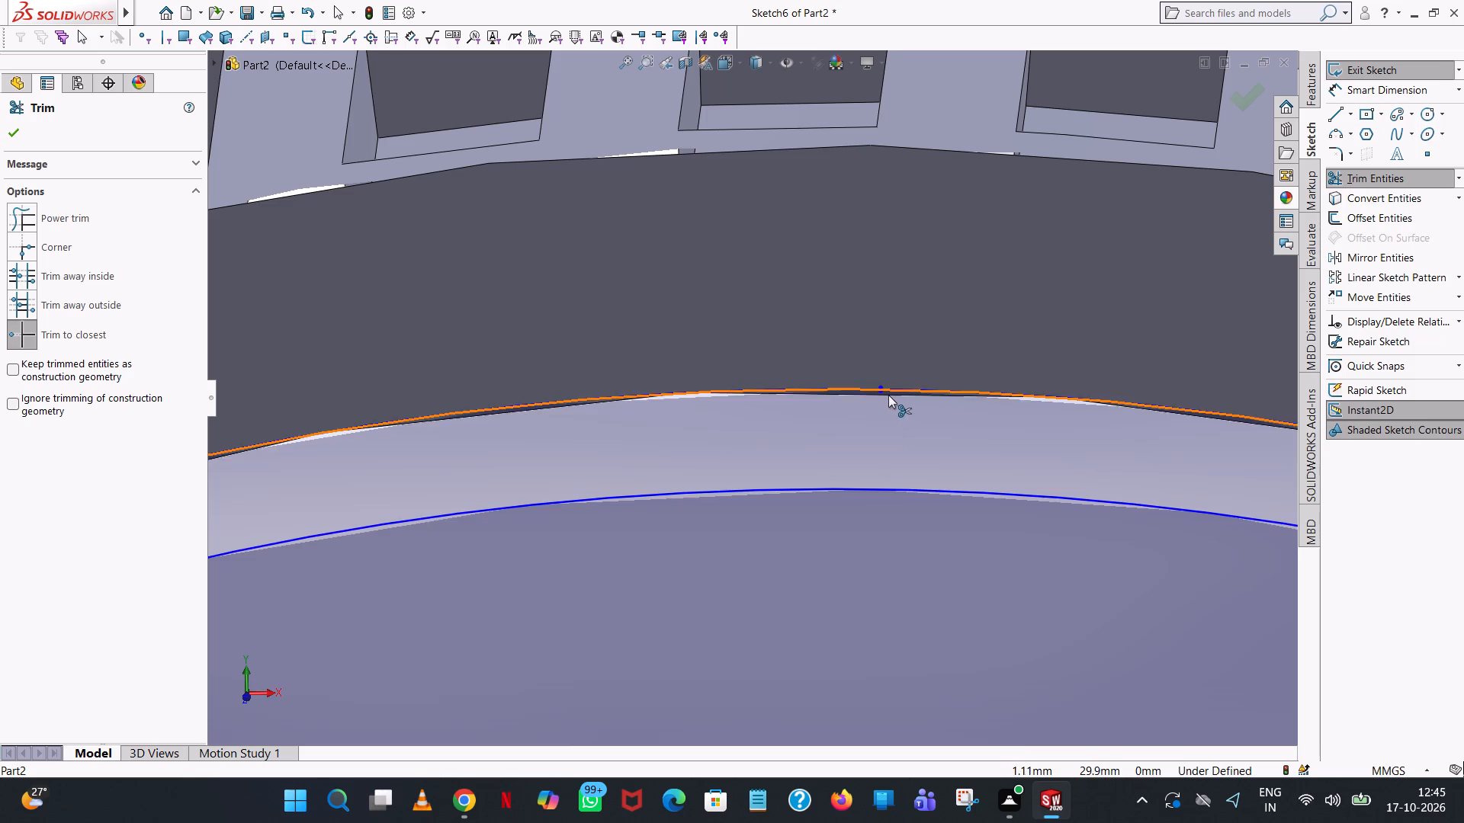
{"action": "scroll", "coordinate": [881, 392], "scroll_direction": "down", "scroll_amount": 9}
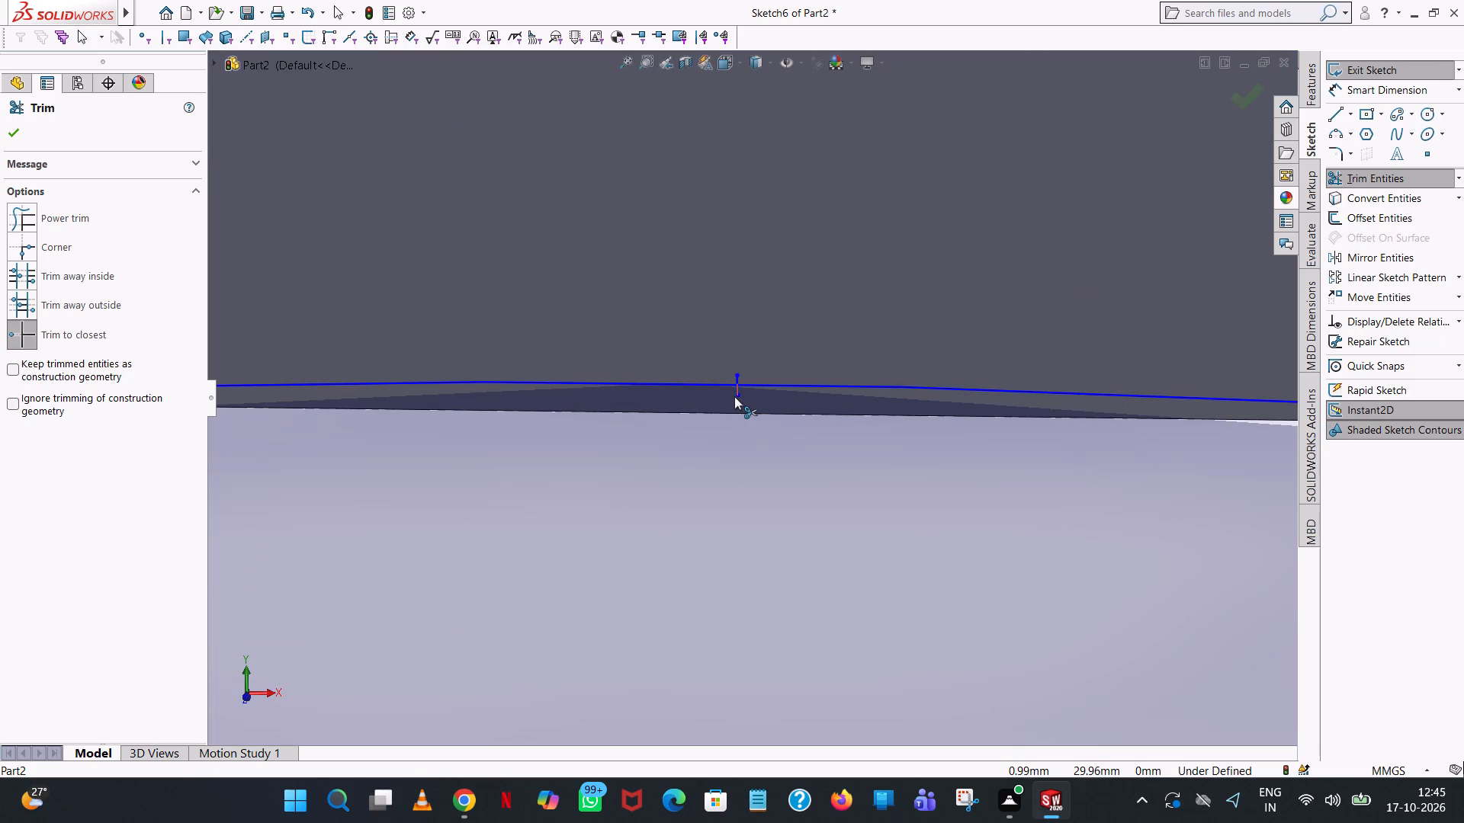
{"action": "left_click", "coordinate": [734, 396]}
{"action": "left_click", "coordinate": [734, 376]}
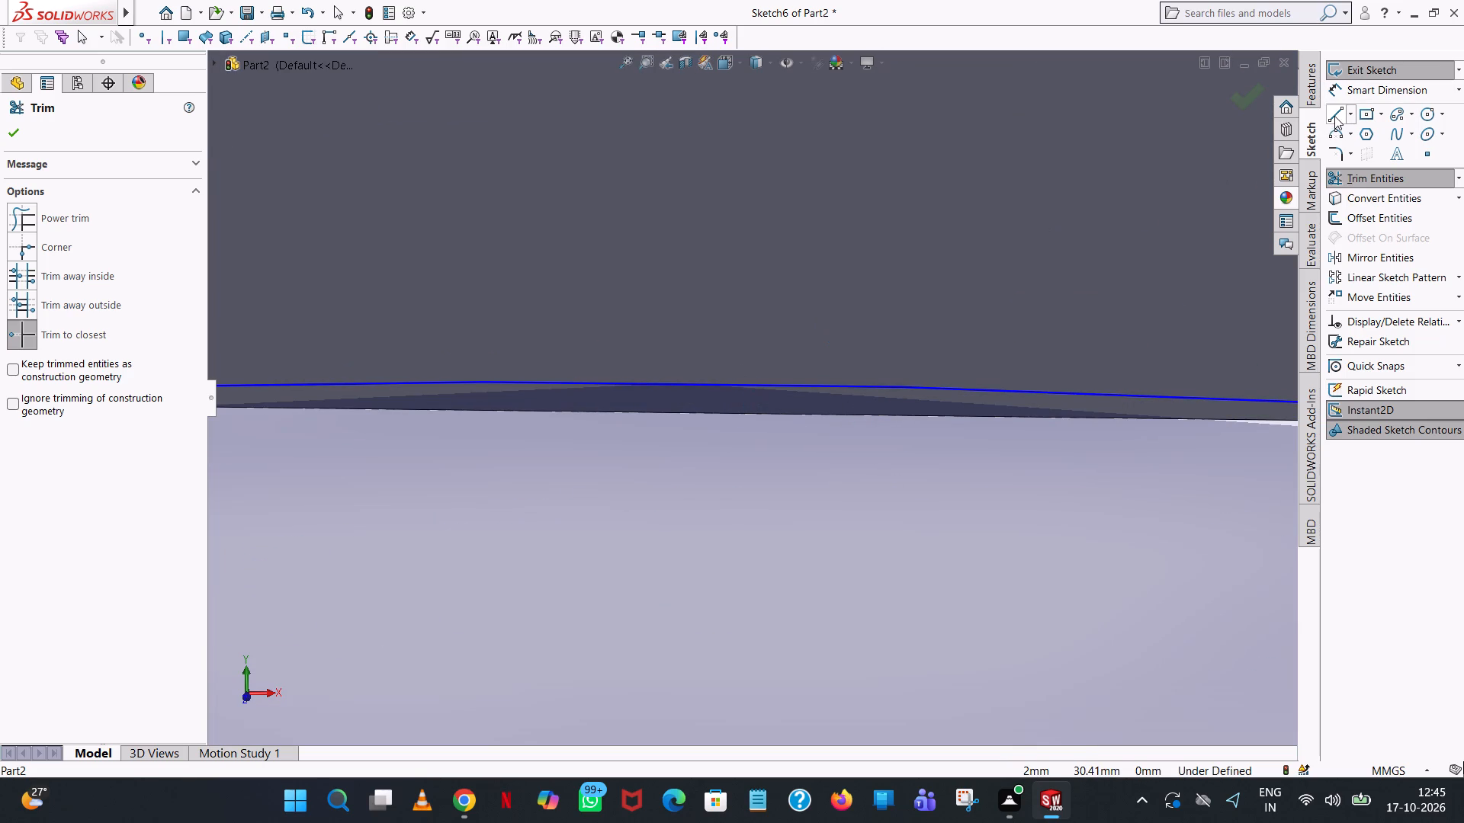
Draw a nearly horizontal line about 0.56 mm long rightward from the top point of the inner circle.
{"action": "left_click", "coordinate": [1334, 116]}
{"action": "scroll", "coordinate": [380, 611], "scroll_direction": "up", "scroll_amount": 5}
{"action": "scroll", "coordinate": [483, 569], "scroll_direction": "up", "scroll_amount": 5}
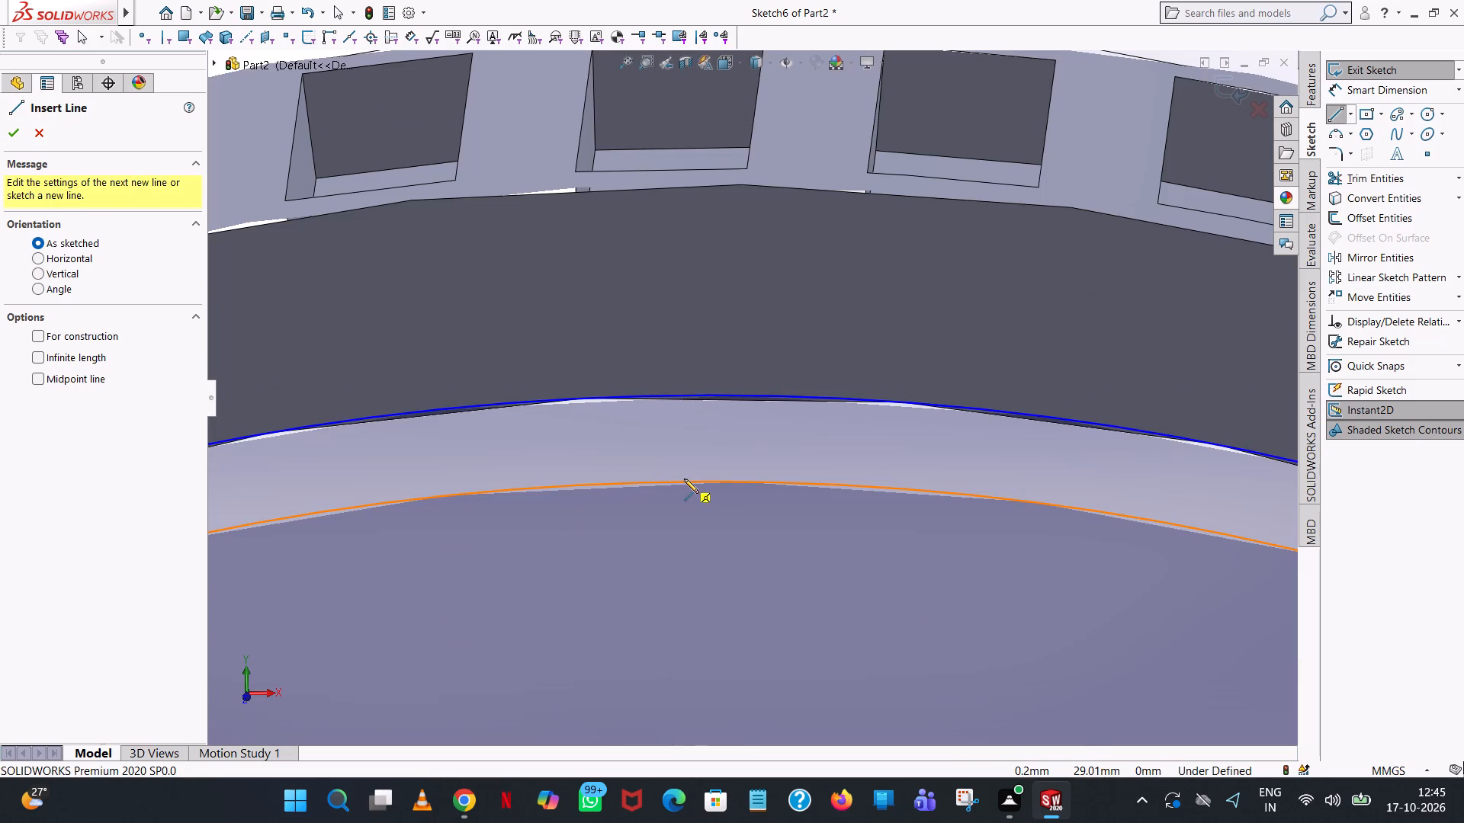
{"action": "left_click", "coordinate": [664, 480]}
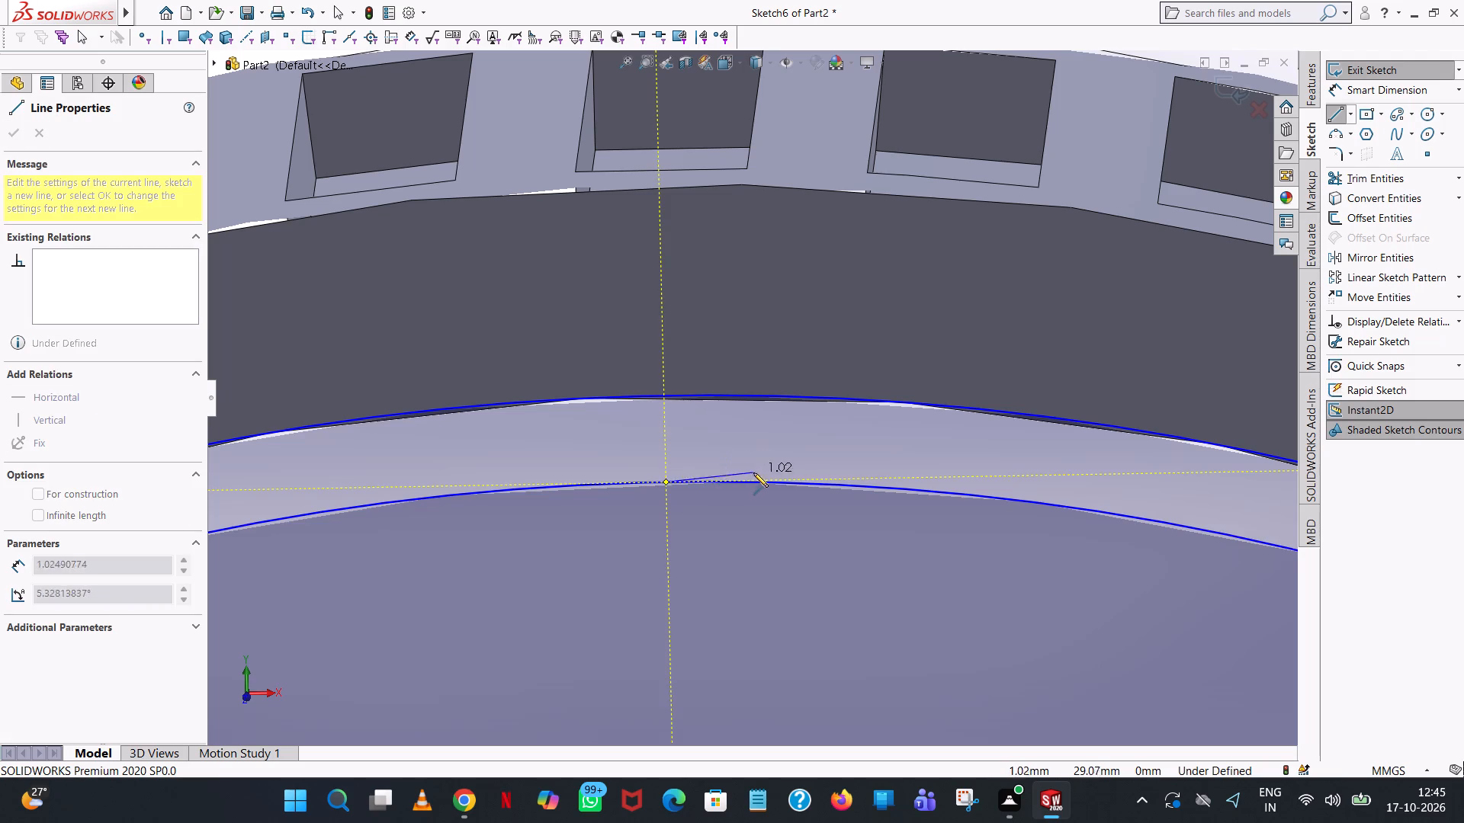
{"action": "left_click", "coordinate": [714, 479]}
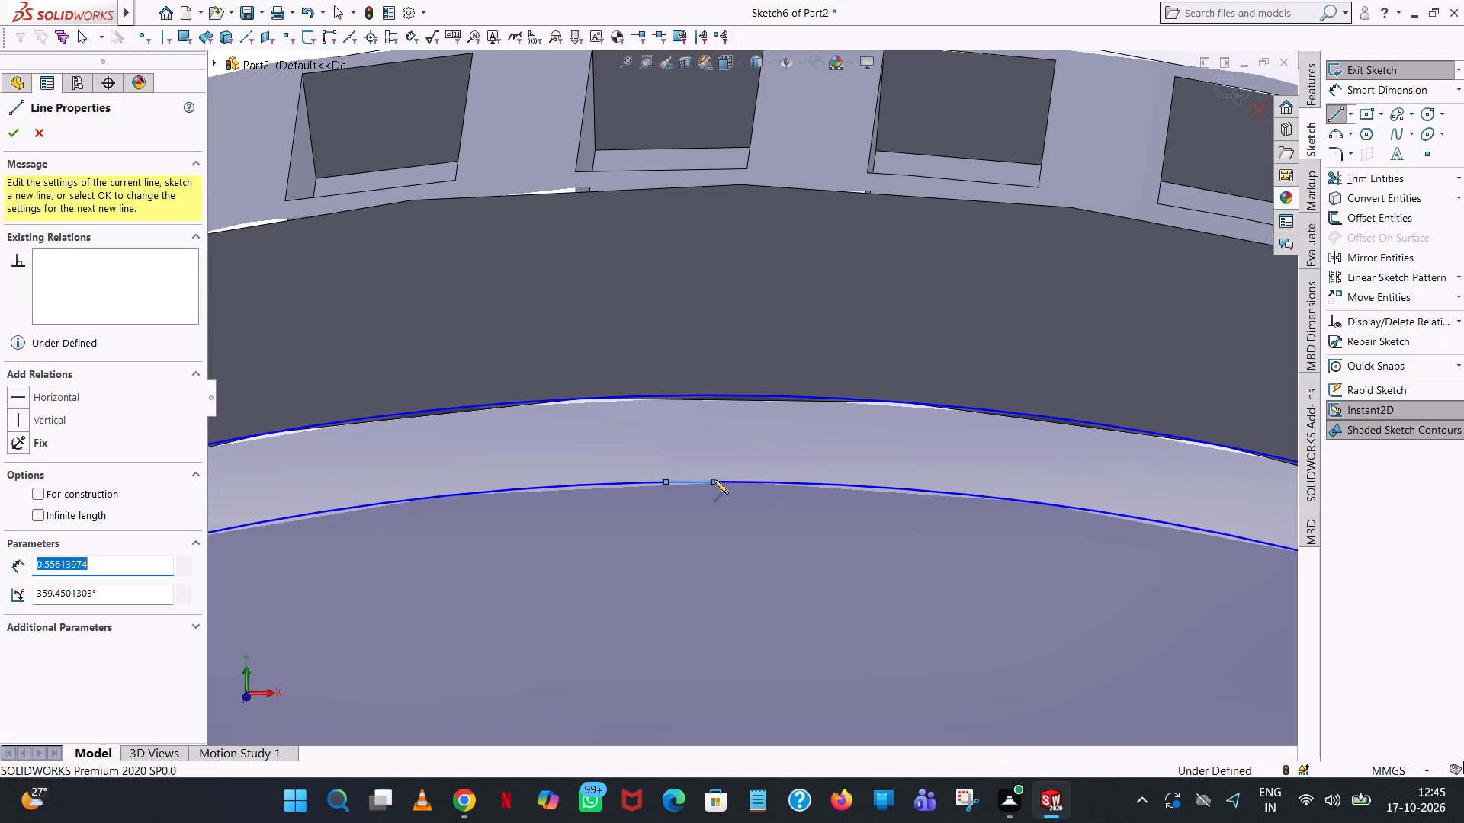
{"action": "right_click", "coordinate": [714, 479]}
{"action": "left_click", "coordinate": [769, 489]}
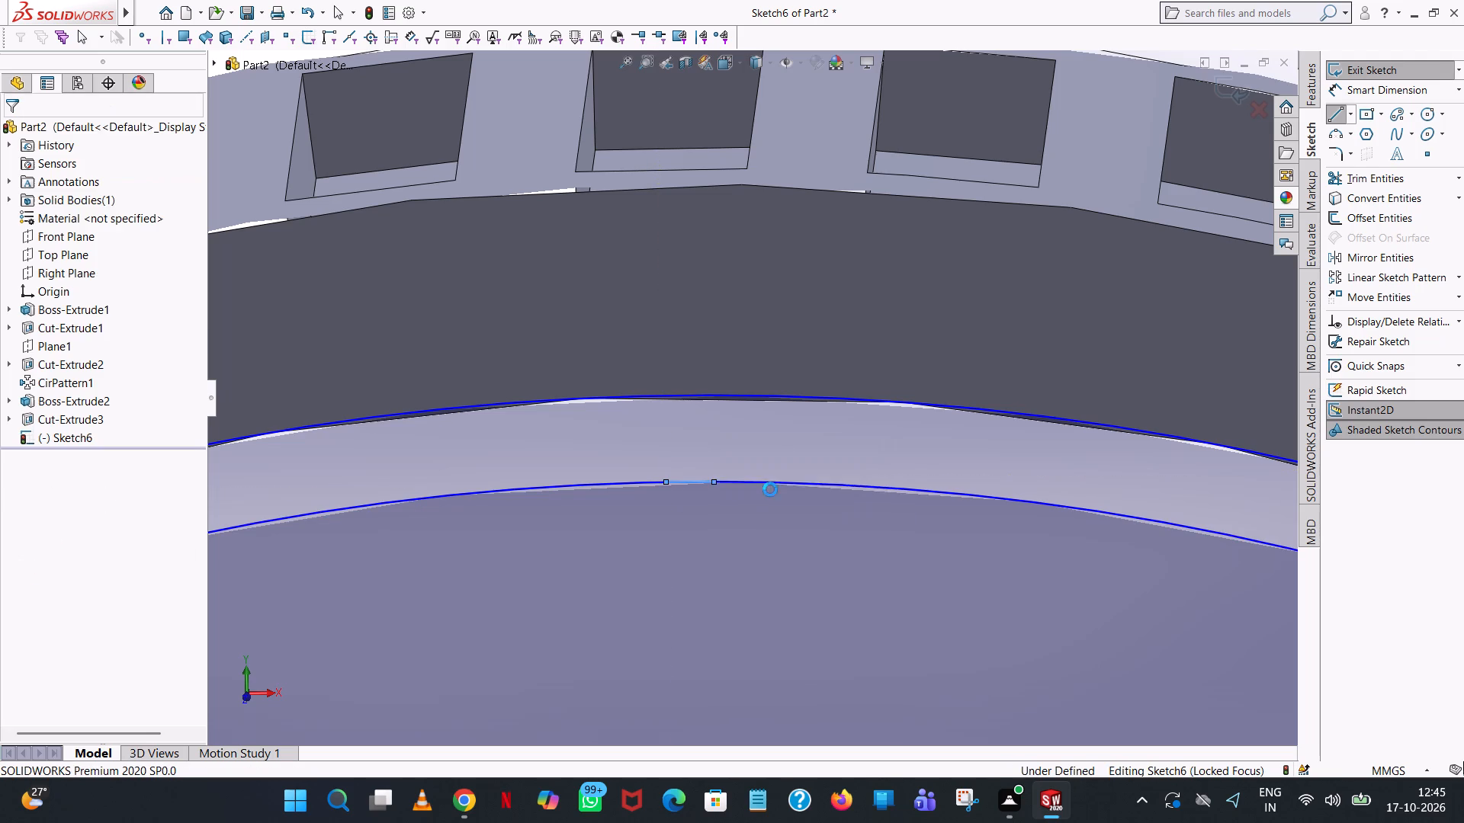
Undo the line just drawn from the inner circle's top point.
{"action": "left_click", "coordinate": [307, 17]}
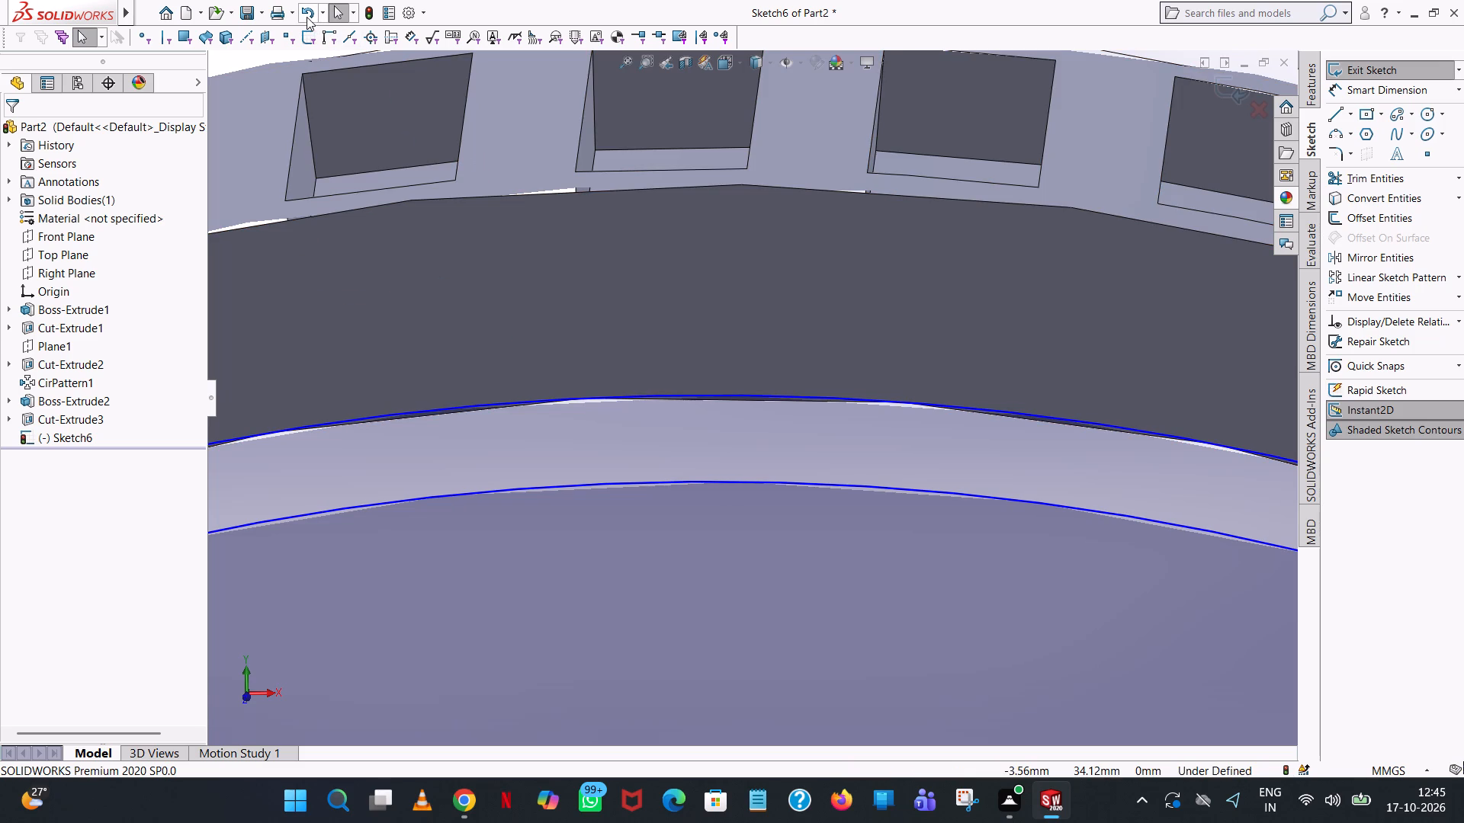
Draw a horizontal line rightward from the top point of the inner circle and set its length to 1 mm.
{"action": "left_click", "coordinate": [1334, 110]}
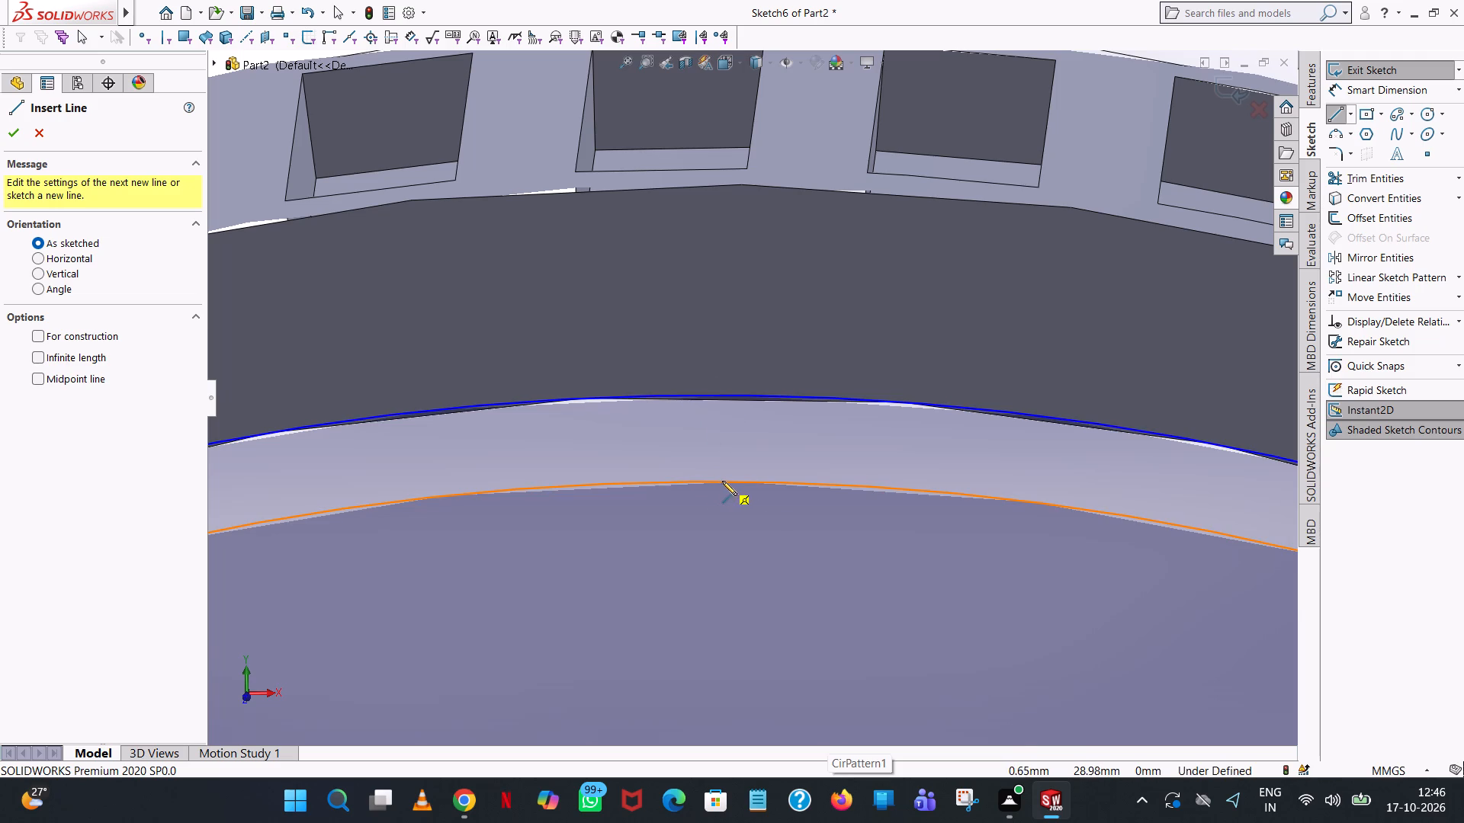
{"action": "left_click", "coordinate": [663, 479]}
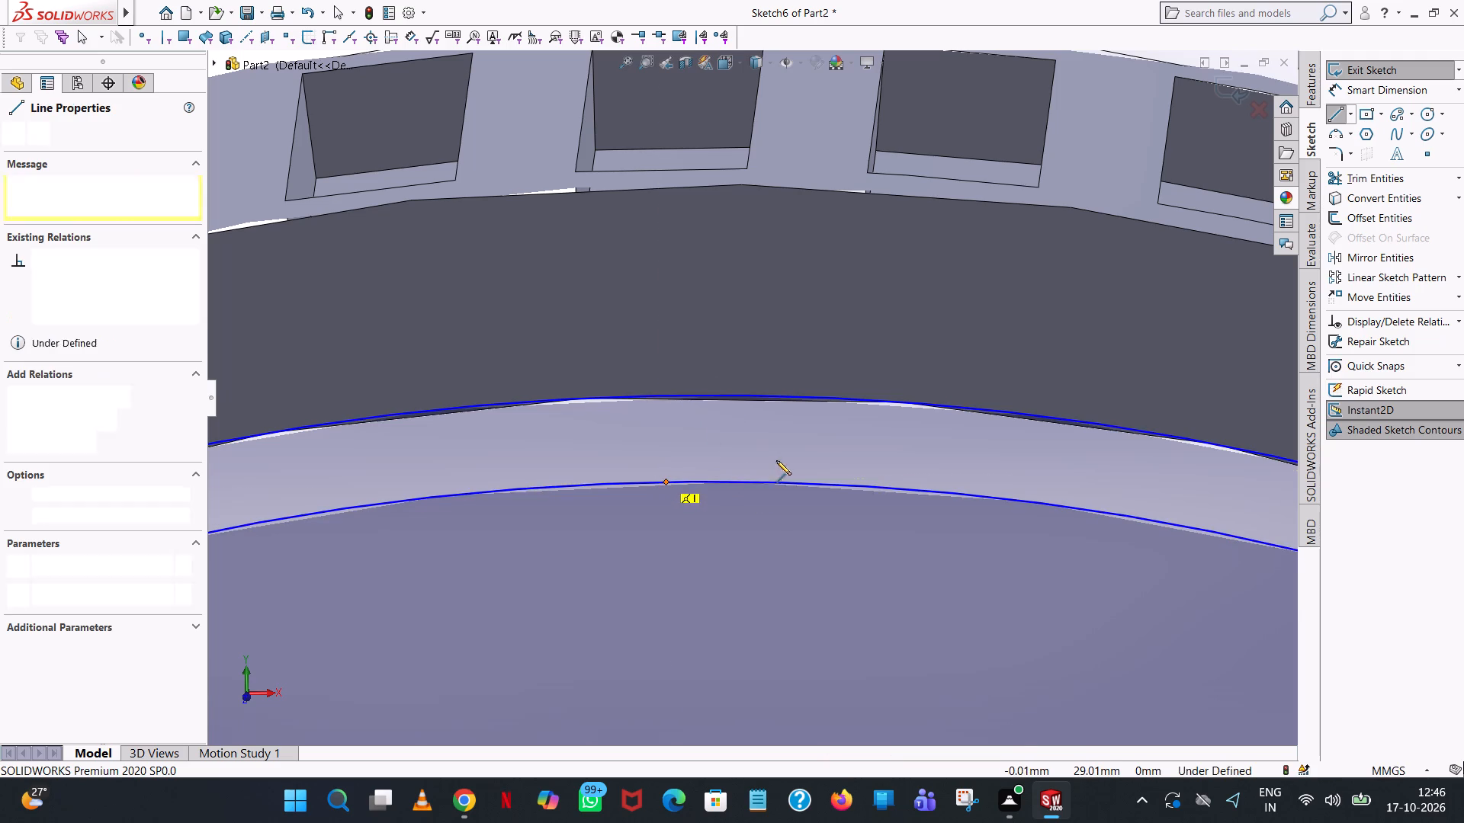
{"action": "left_click", "coordinate": [792, 477]}
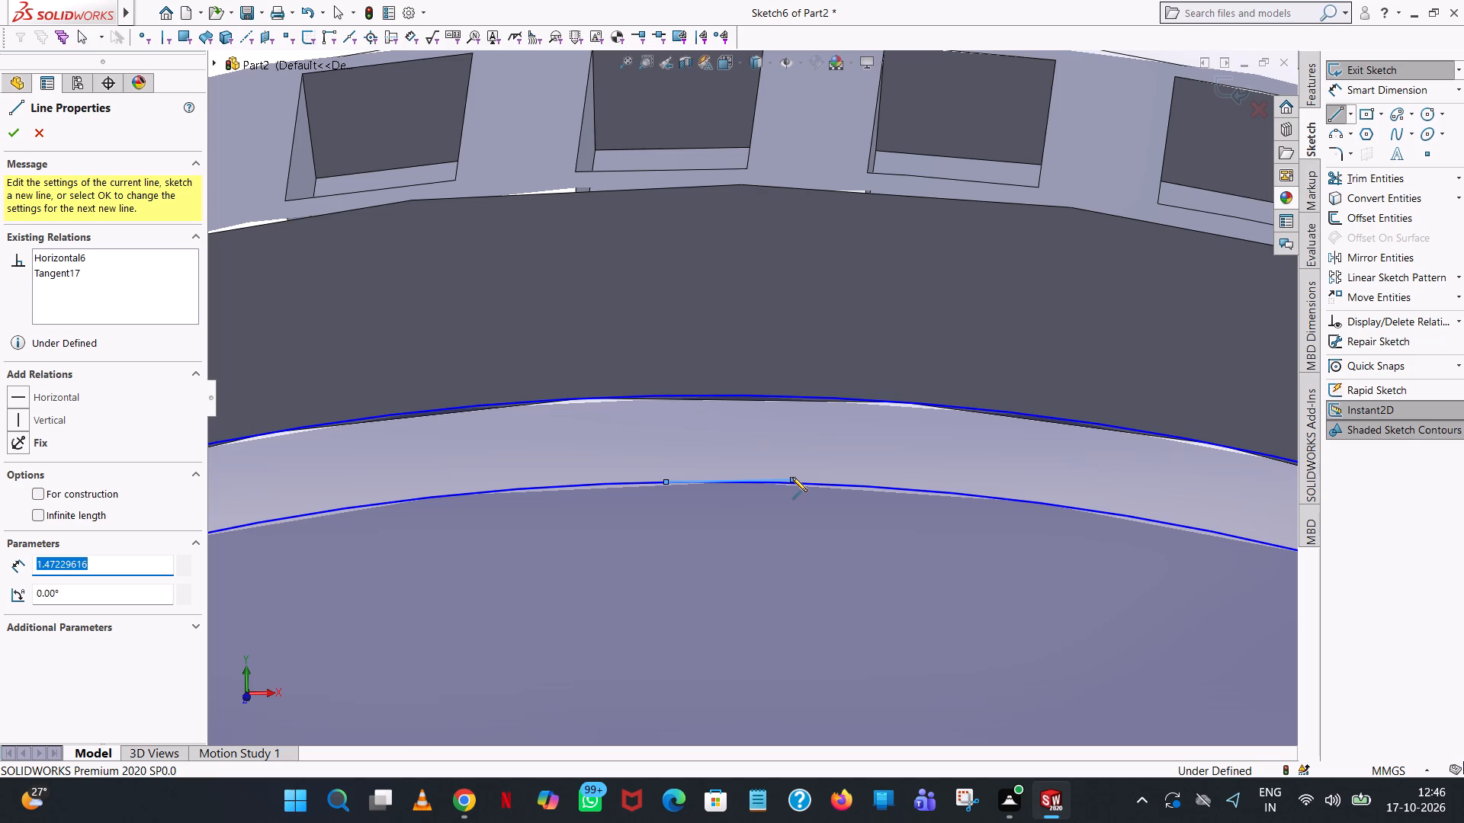
{"action": "key", "text": "1"}
{"action": "key", "text": "Return"}
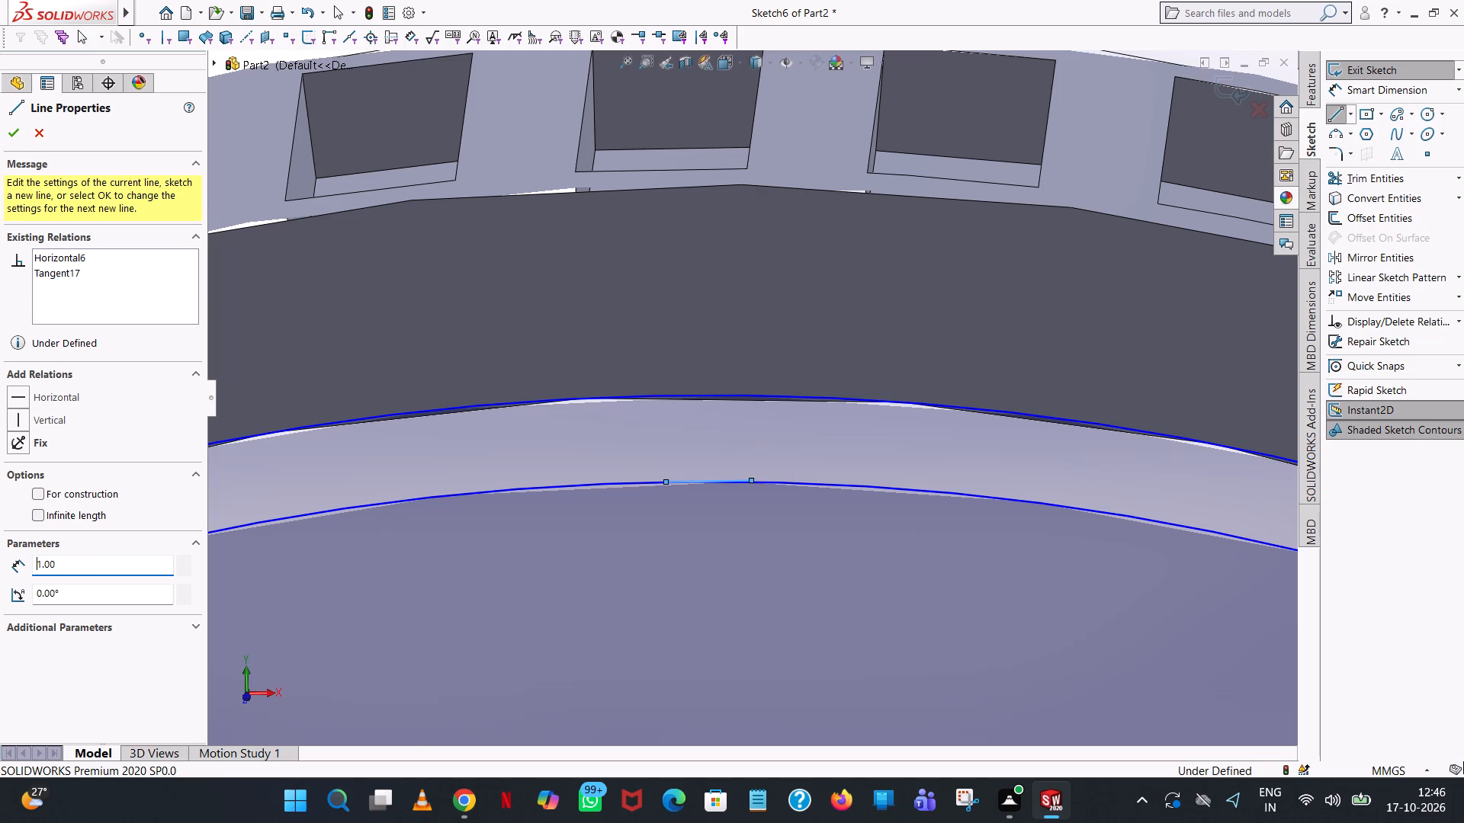
{"action": "right_click", "coordinate": [792, 477]}
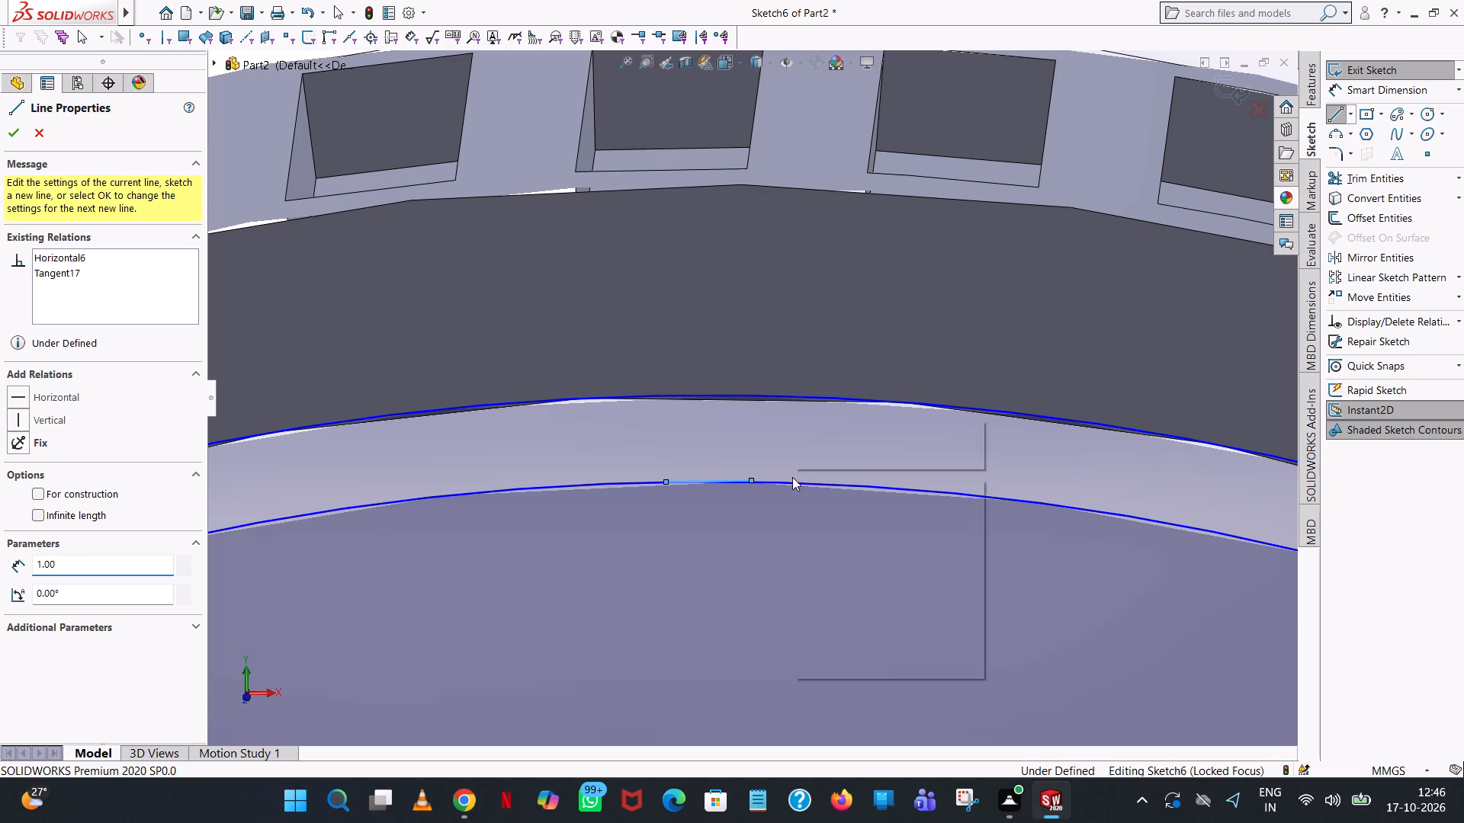
{"action": "left_click", "coordinate": [823, 491]}
Draw a horizontal line leftward from the same top point of the inner circle and set its length to 1 mm.
{"action": "scroll", "coordinate": [705, 492], "scroll_direction": "down", "scroll_amount": 4}
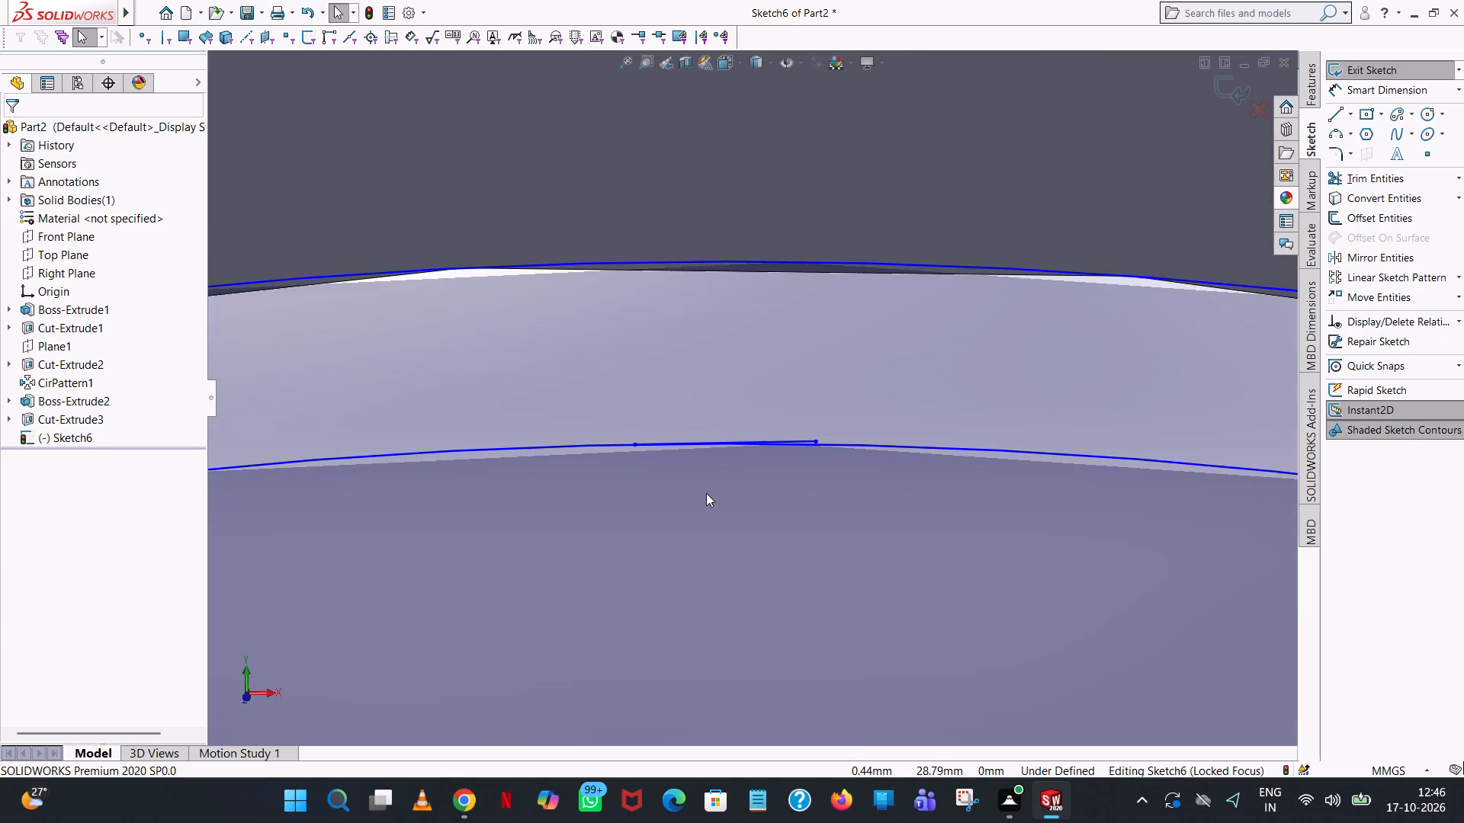
{"action": "left_click", "coordinate": [1331, 111]}
{"action": "left_click", "coordinate": [637, 444]}
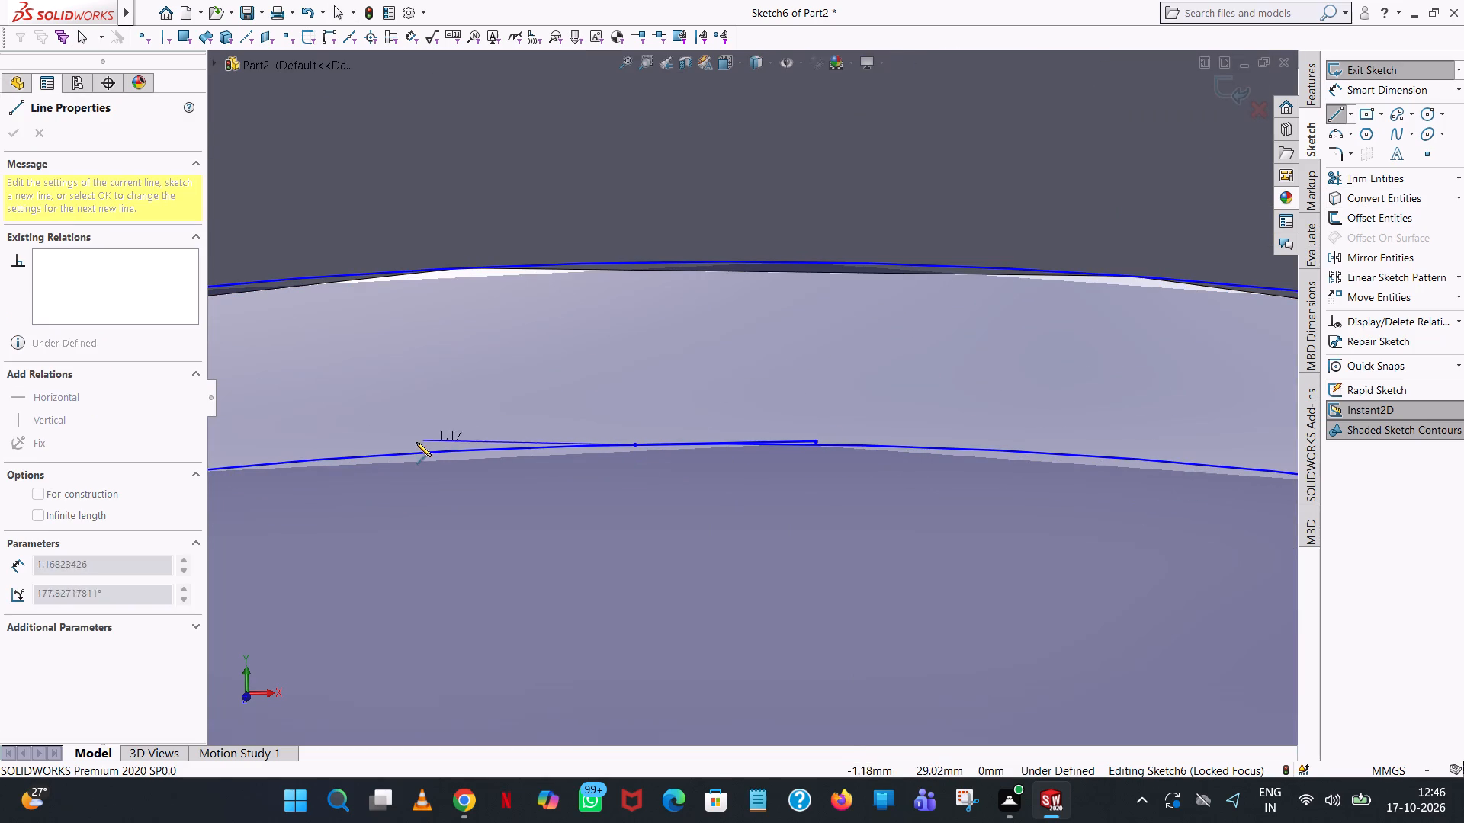
{"action": "scroll", "coordinate": [398, 448], "scroll_direction": "up", "scroll_amount": 4}
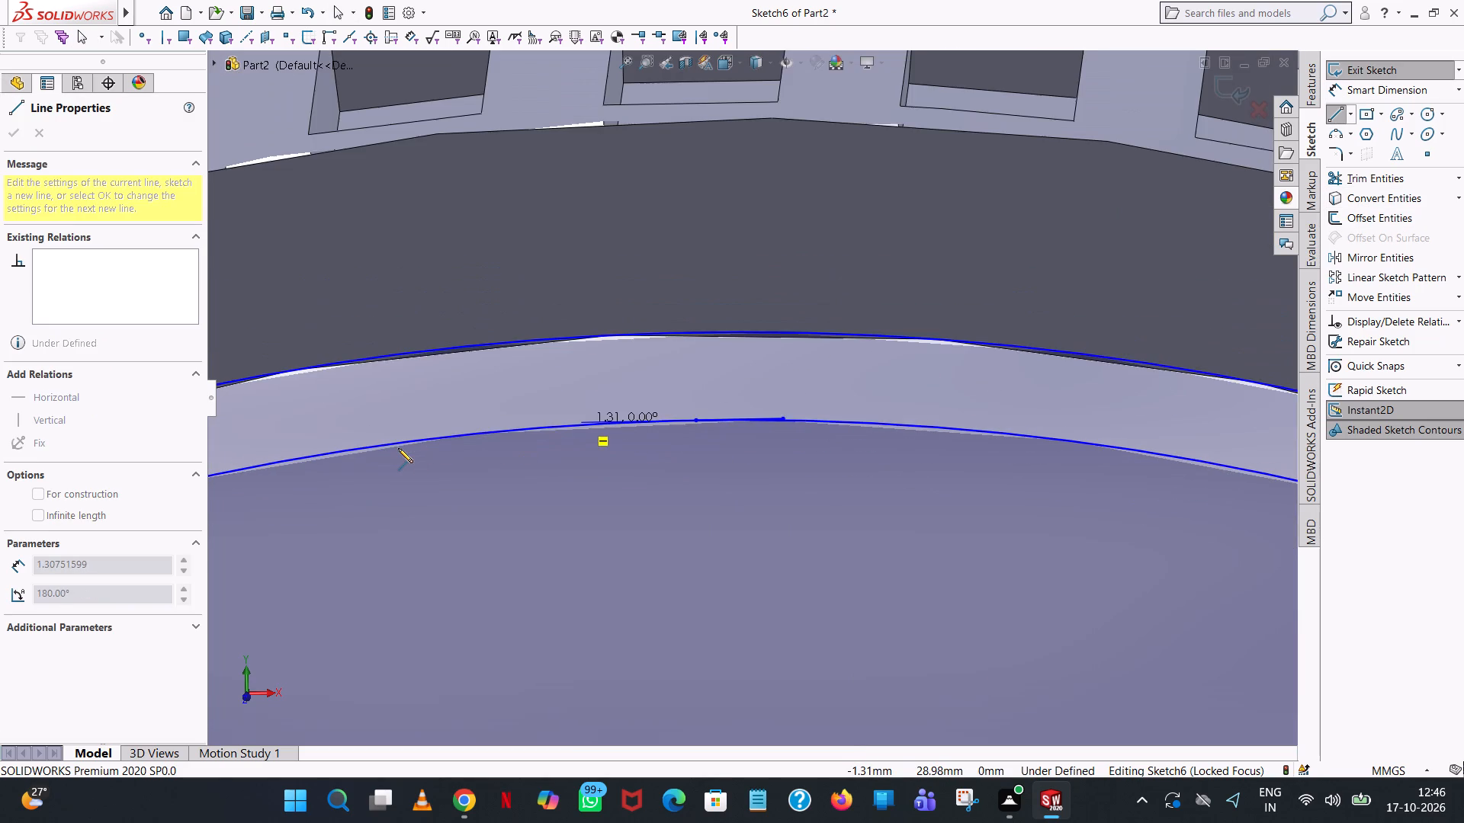
{"action": "left_click", "coordinate": [568, 420]}
{"action": "right_click", "coordinate": [568, 421]}
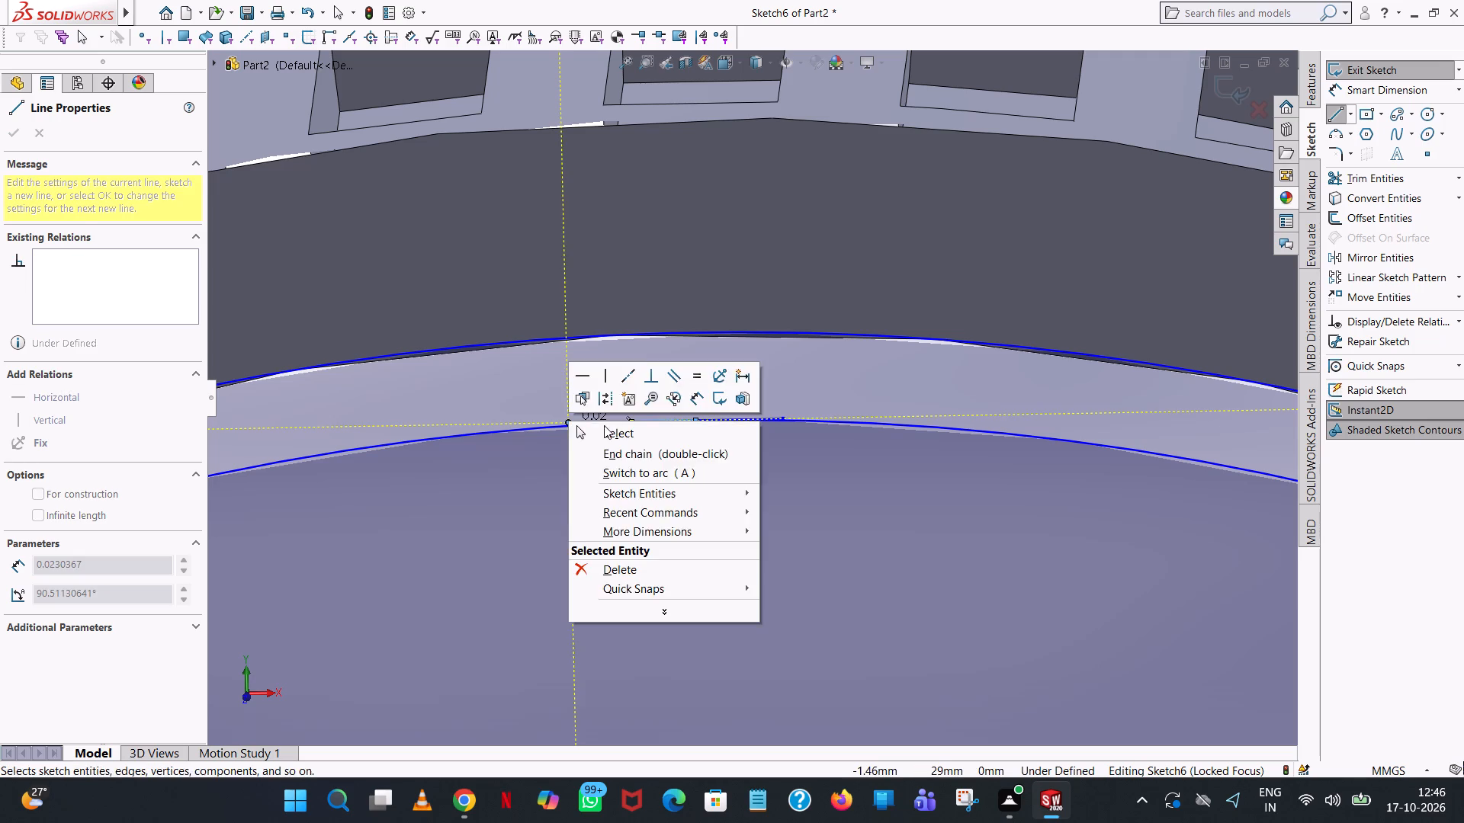
{"action": "left_click", "coordinate": [604, 425]}
{"action": "scroll", "coordinate": [607, 424], "scroll_direction": "down", "scroll_amount": 5}
{"action": "left_click", "coordinate": [605, 407]}
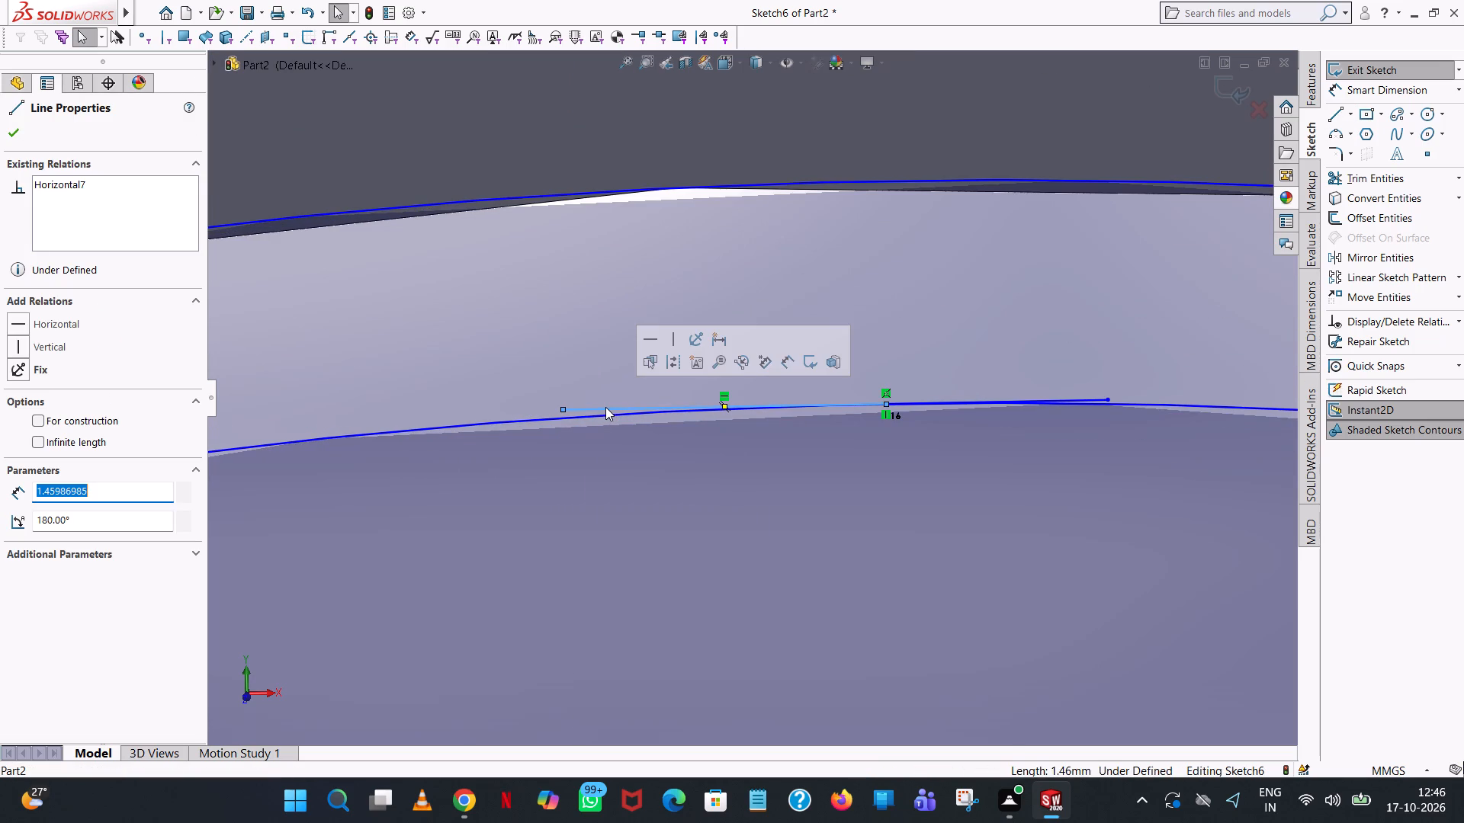
{"action": "key", "text": "1"}
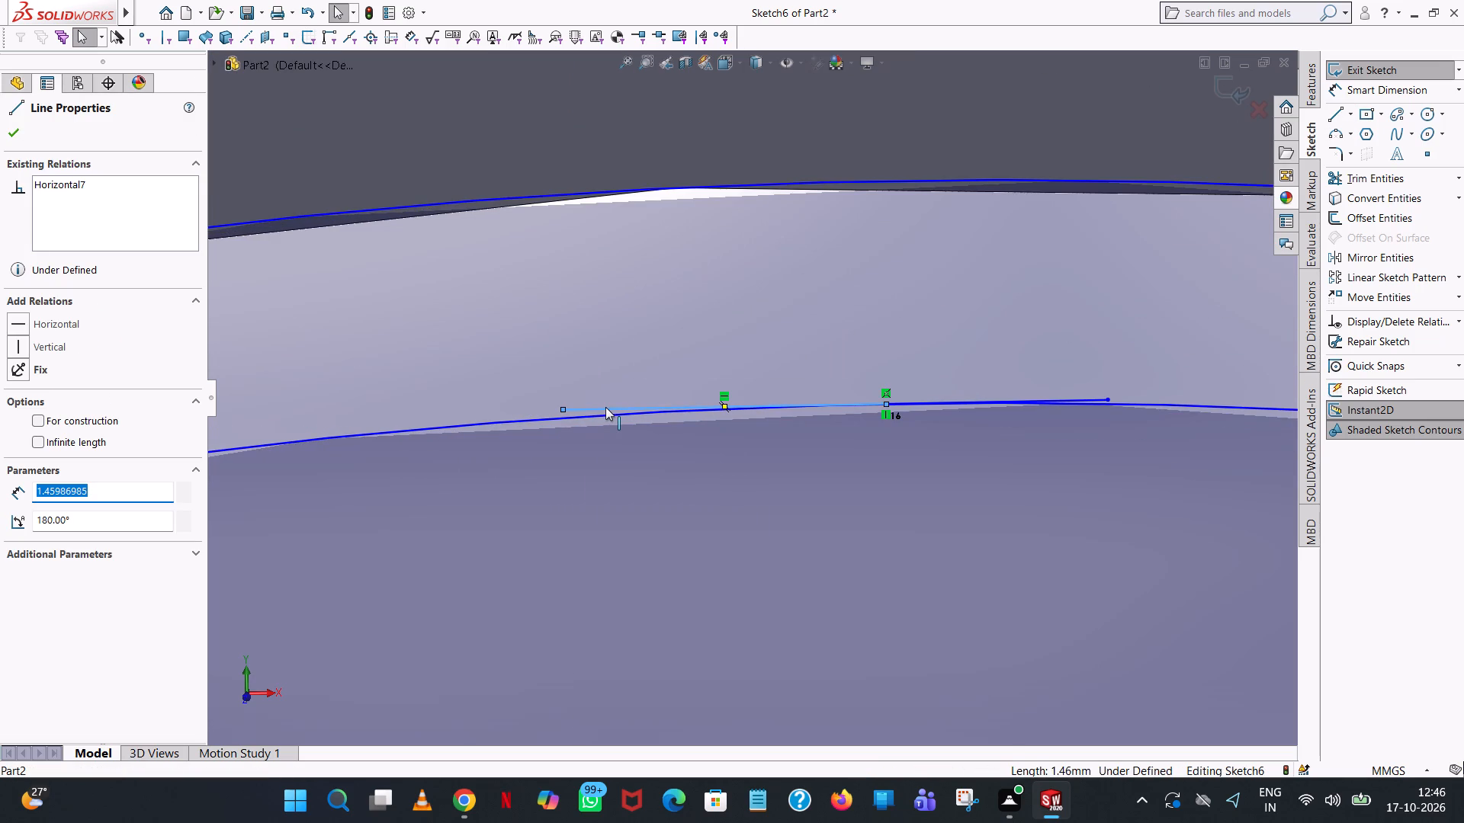
{"action": "key", "text": "Return"}
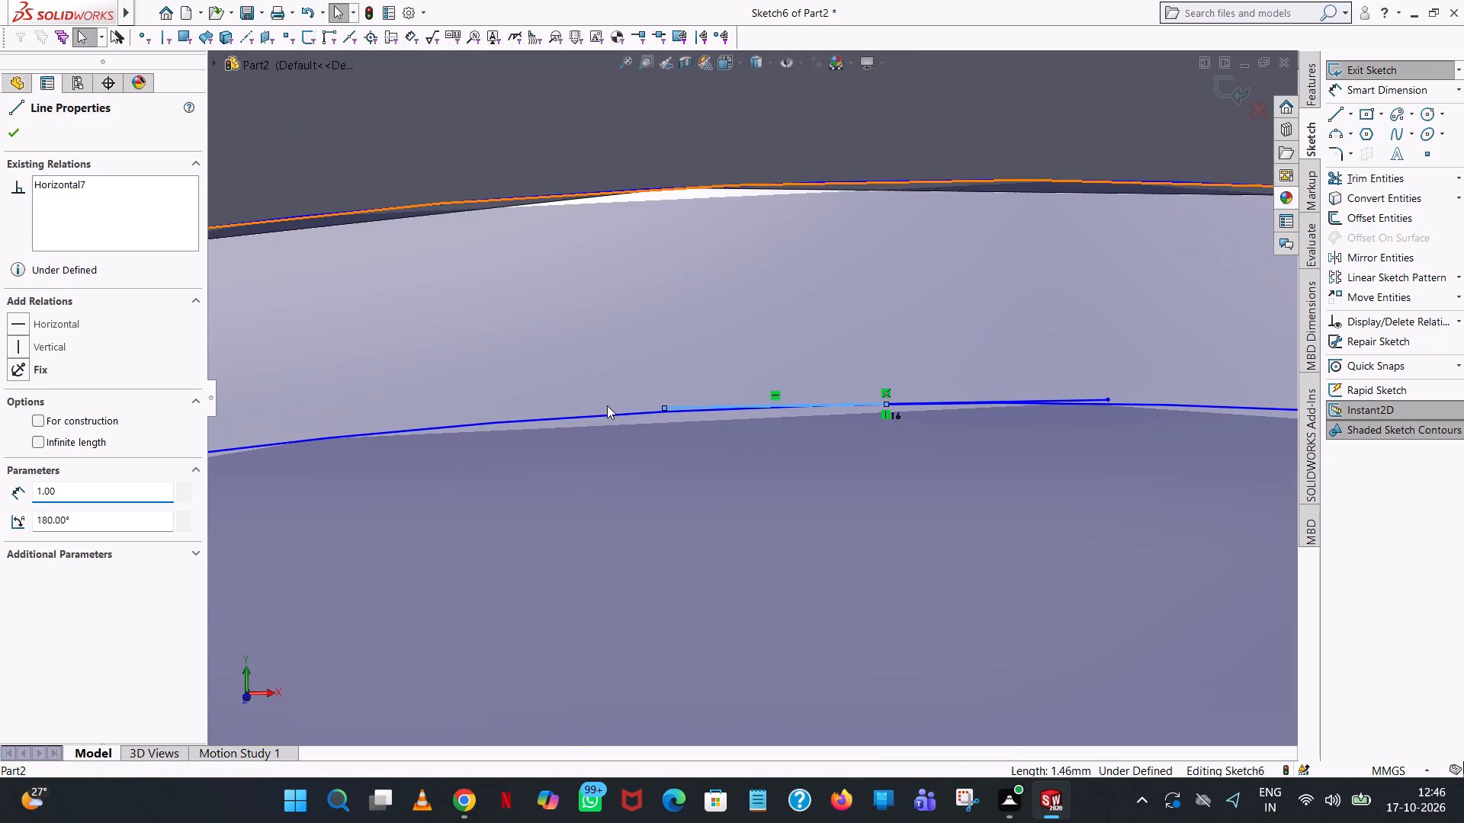
{"action": "left_click", "coordinate": [777, 321]}
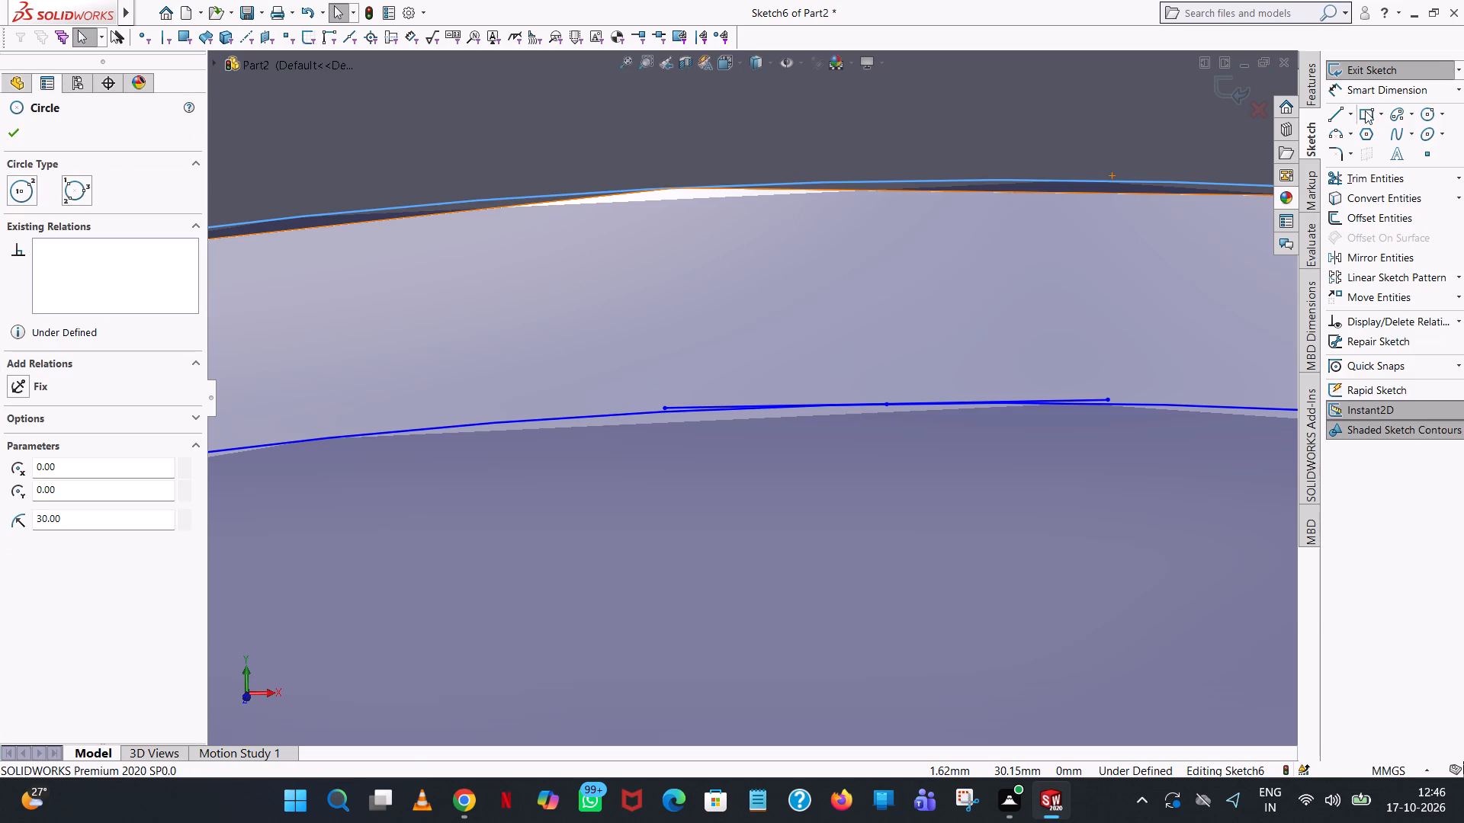
Draw a nearly horizontal line rightward from the top point of the outer circle and set its length to 1 mm.
{"action": "left_click", "coordinate": [1338, 114]}
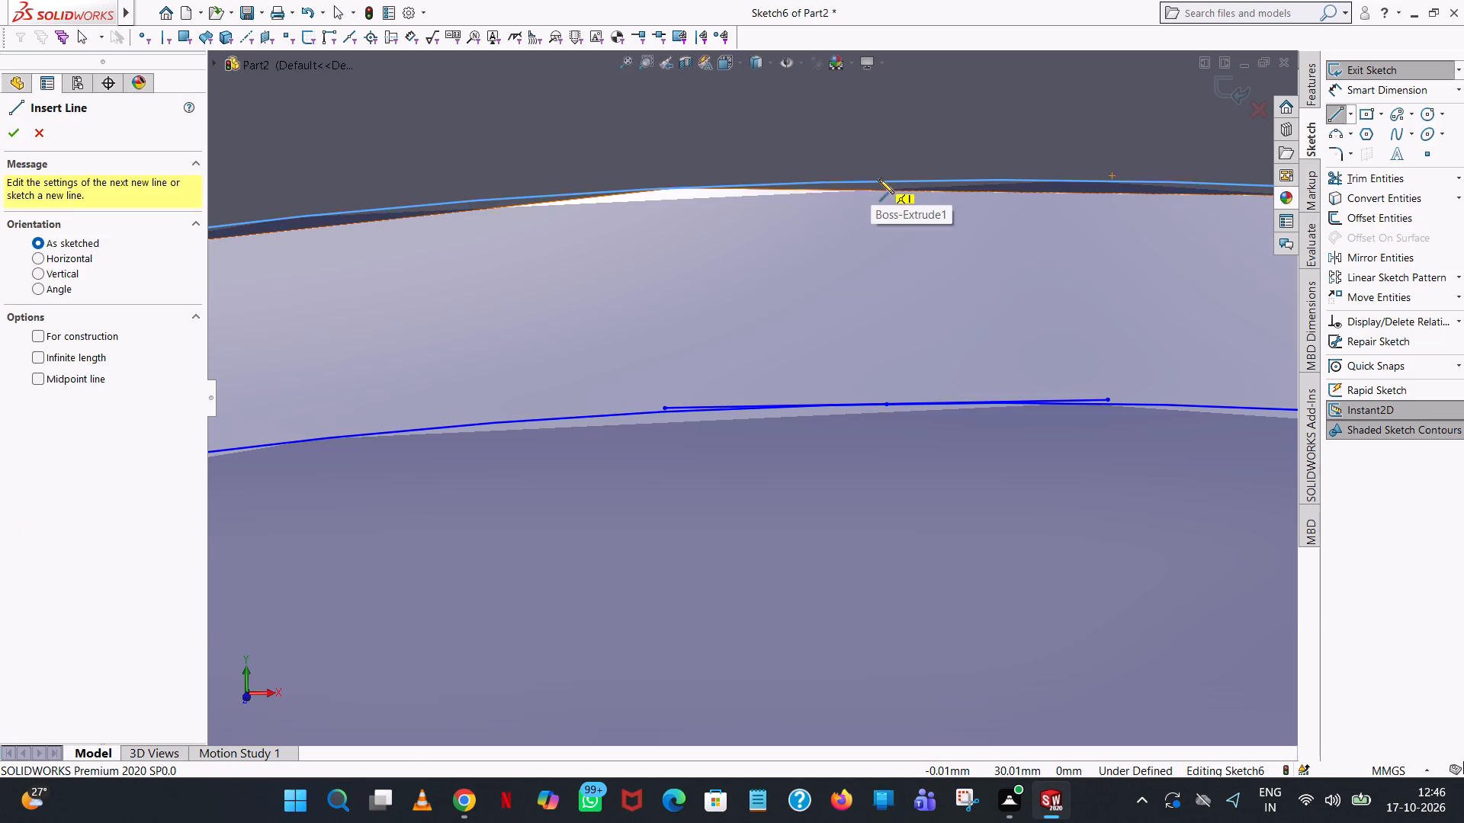
{"action": "left_click", "coordinate": [880, 178]}
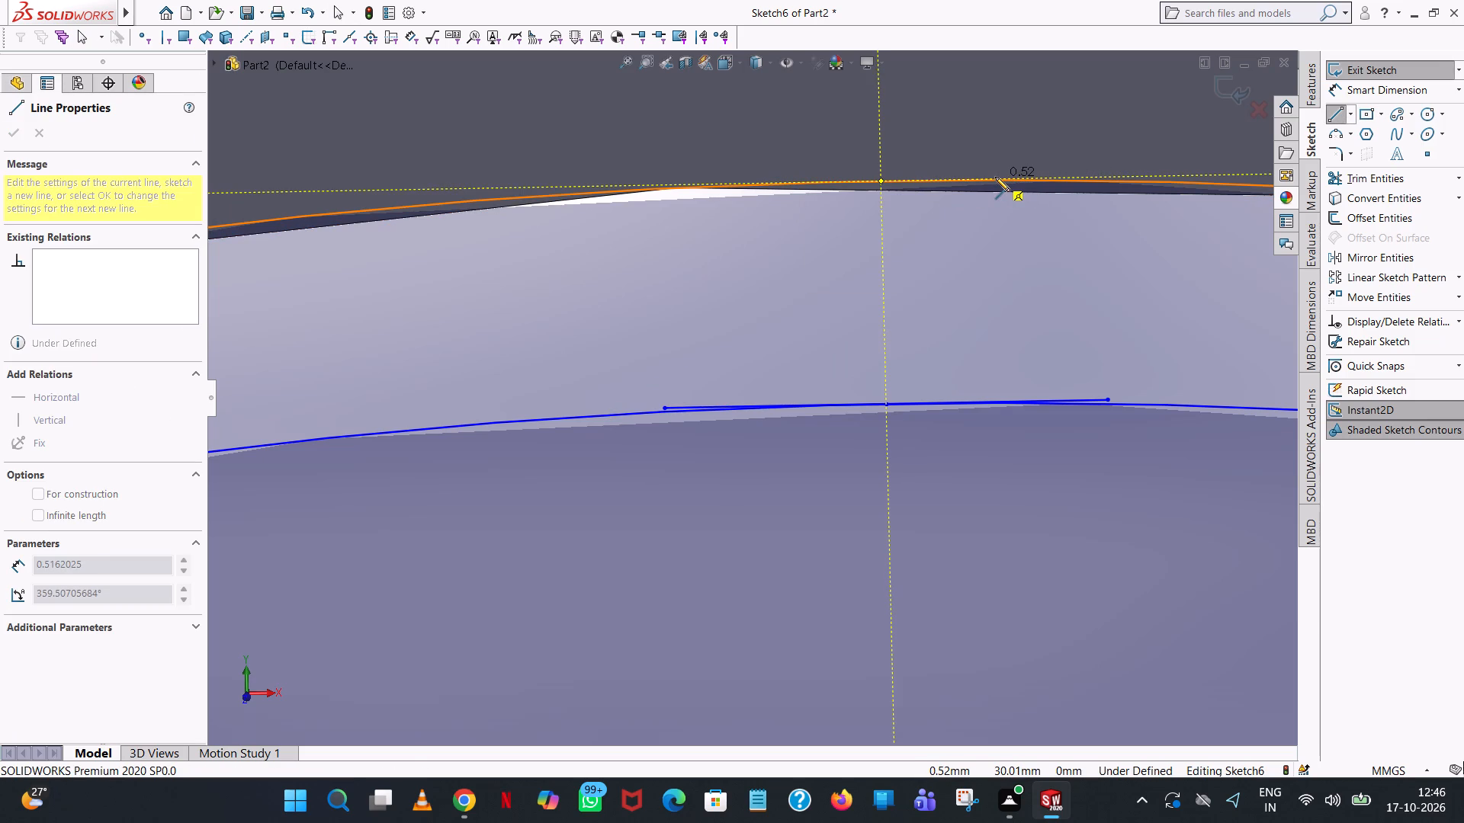
{"action": "left_click", "coordinate": [995, 177]}
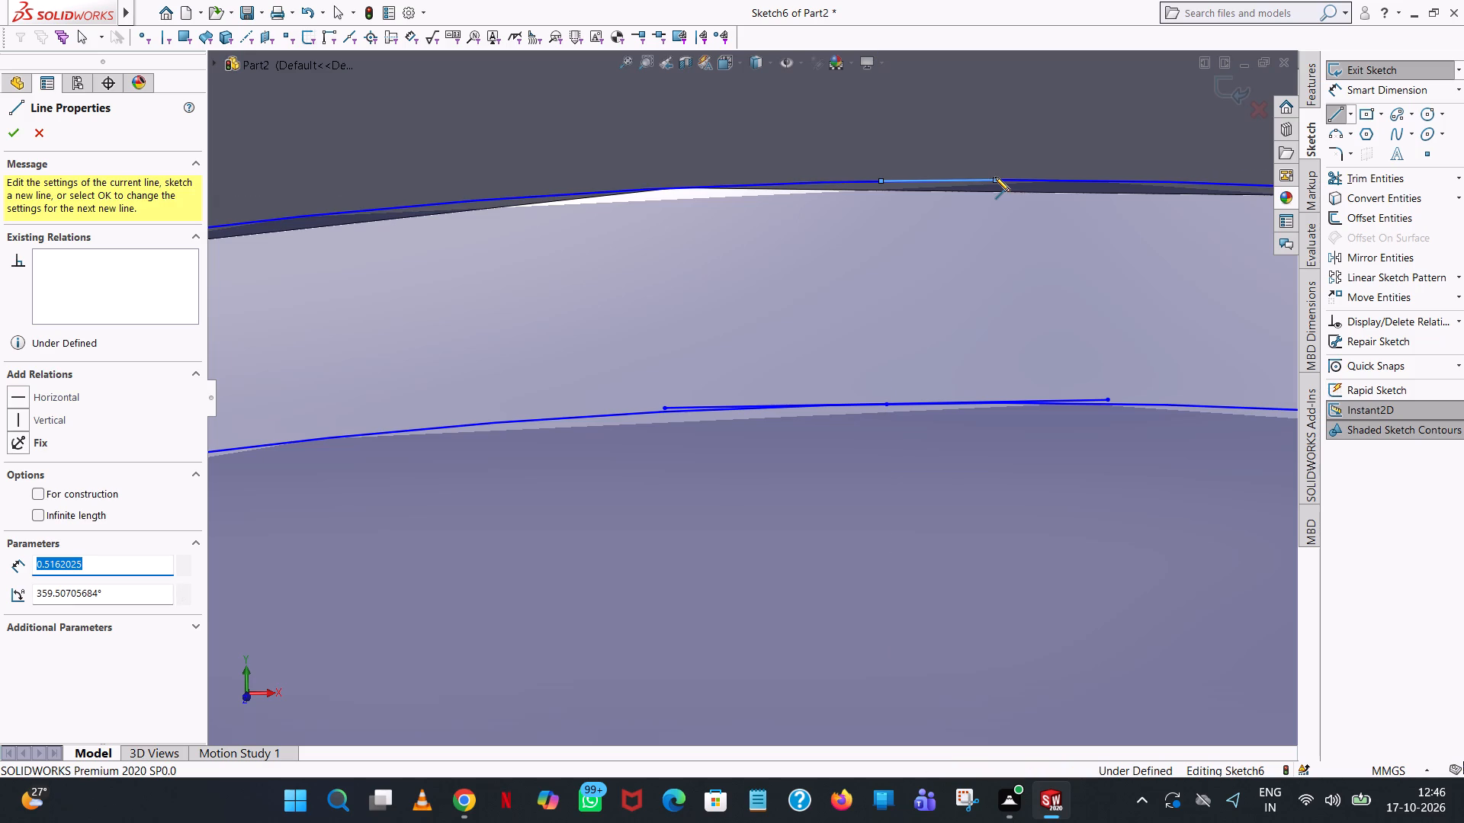
{"action": "key", "text": "1"}
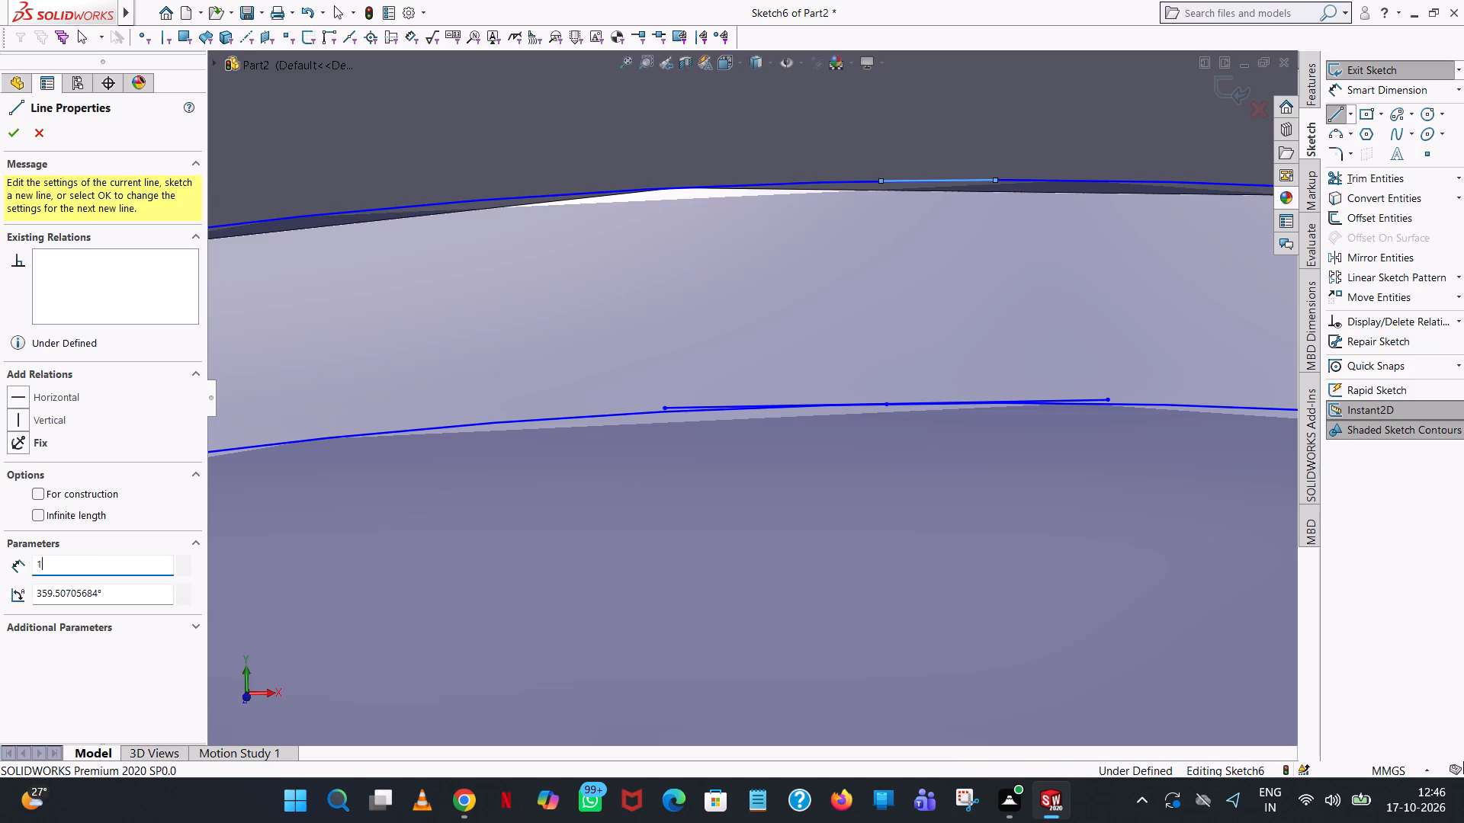
{"action": "key", "text": "Return"}
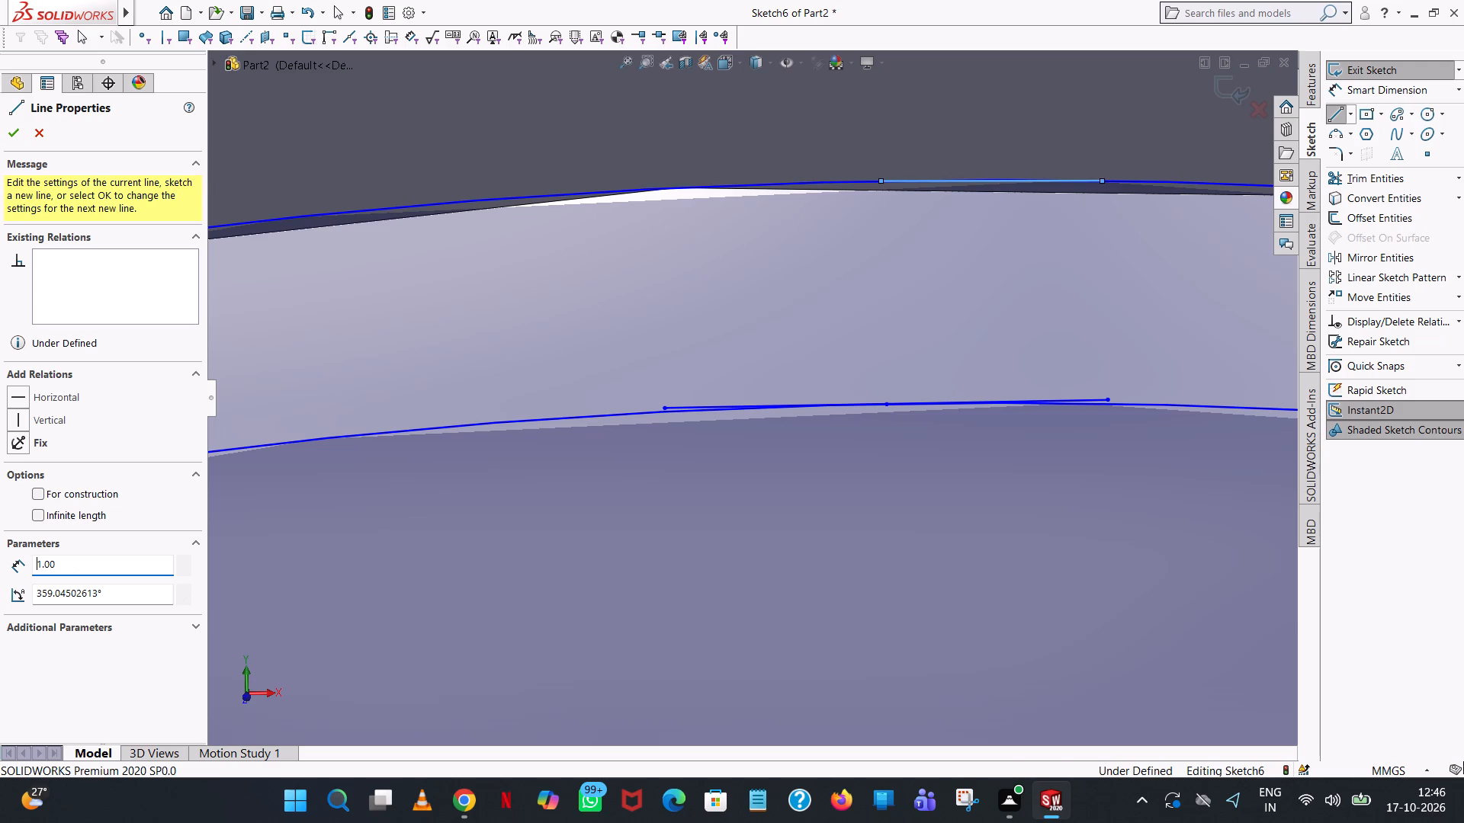
{"action": "right_click", "coordinate": [995, 178]}
{"action": "left_click", "coordinate": [1072, 185]}
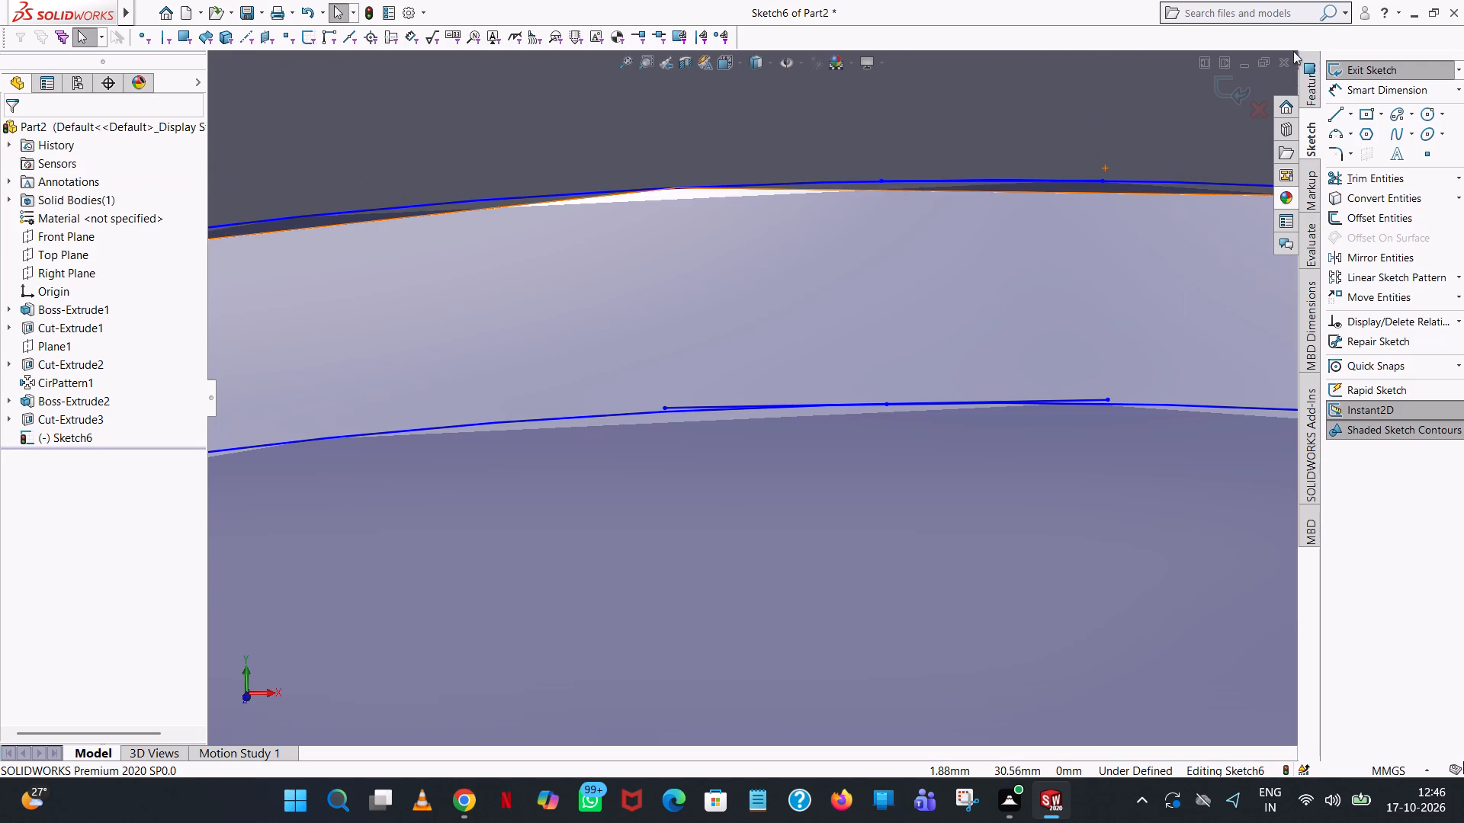
Draw a horizontal line leftward from the top point of the outer circle and set its length to 1 mm.
{"action": "left_click", "coordinate": [1330, 107]}
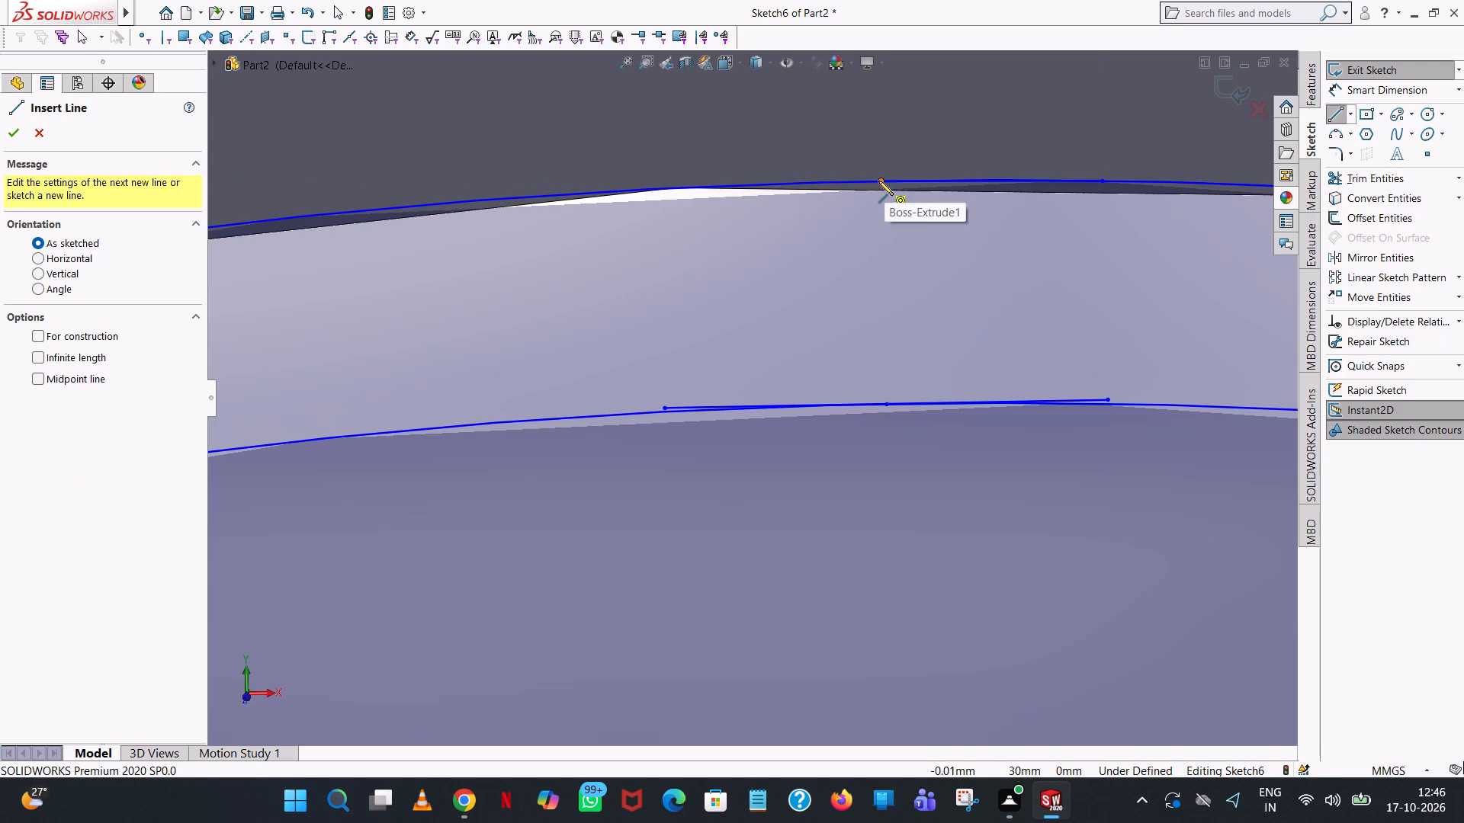
{"action": "left_click", "coordinate": [879, 181]}
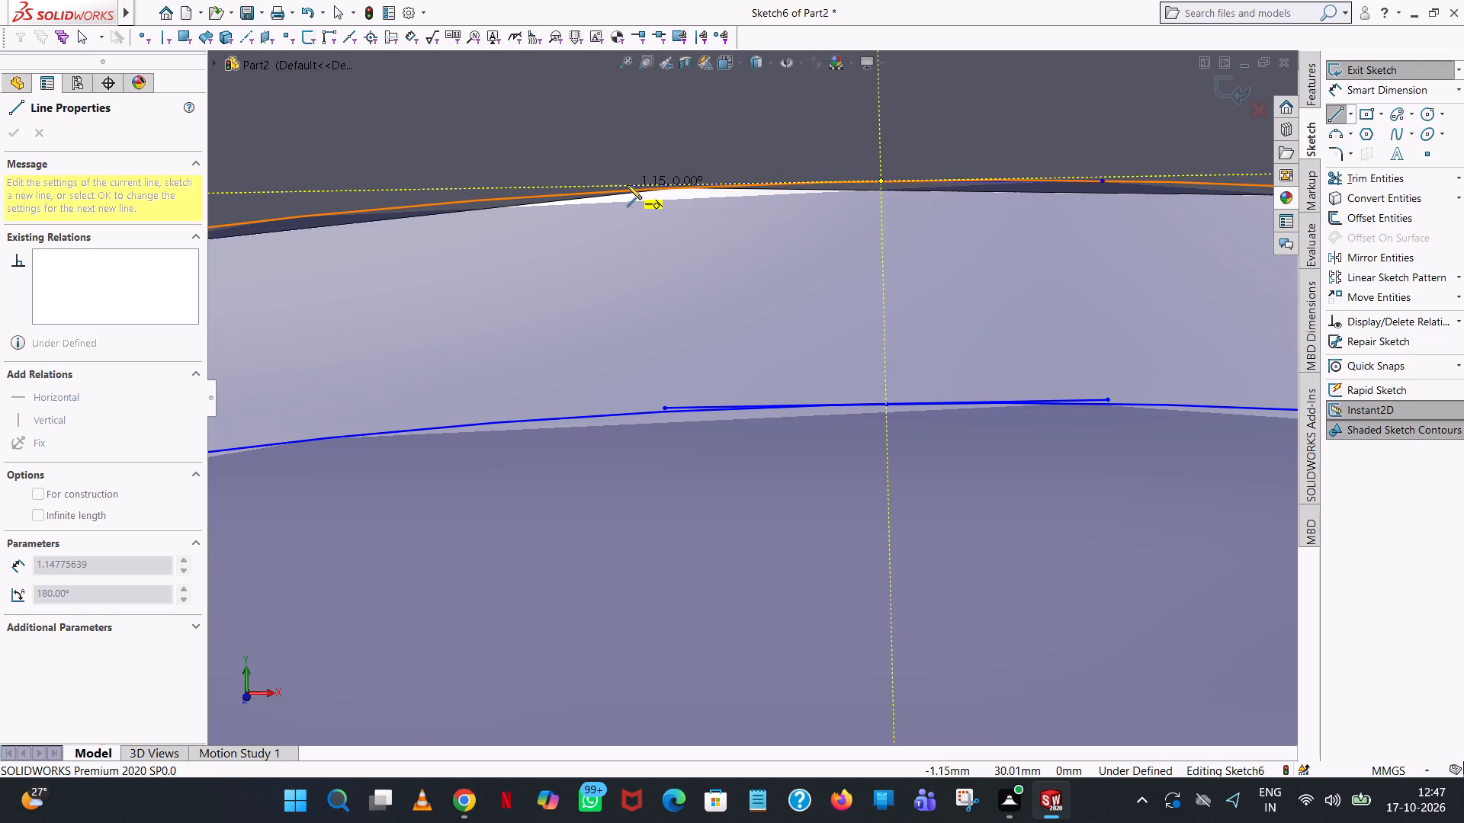
{"action": "left_click", "coordinate": [627, 184]}
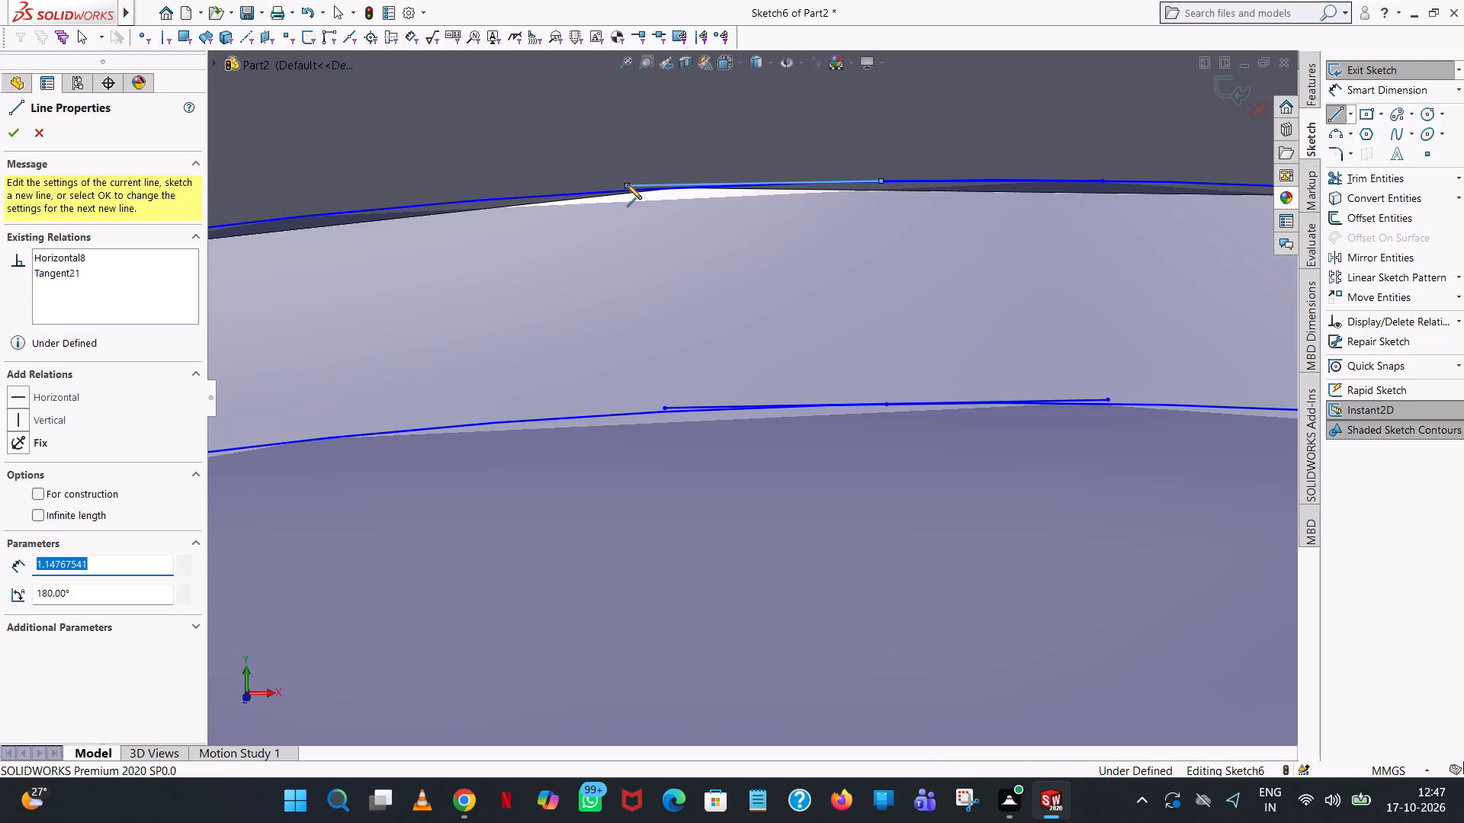
{"action": "key", "text": "1"}
{"action": "key", "text": "Return"}
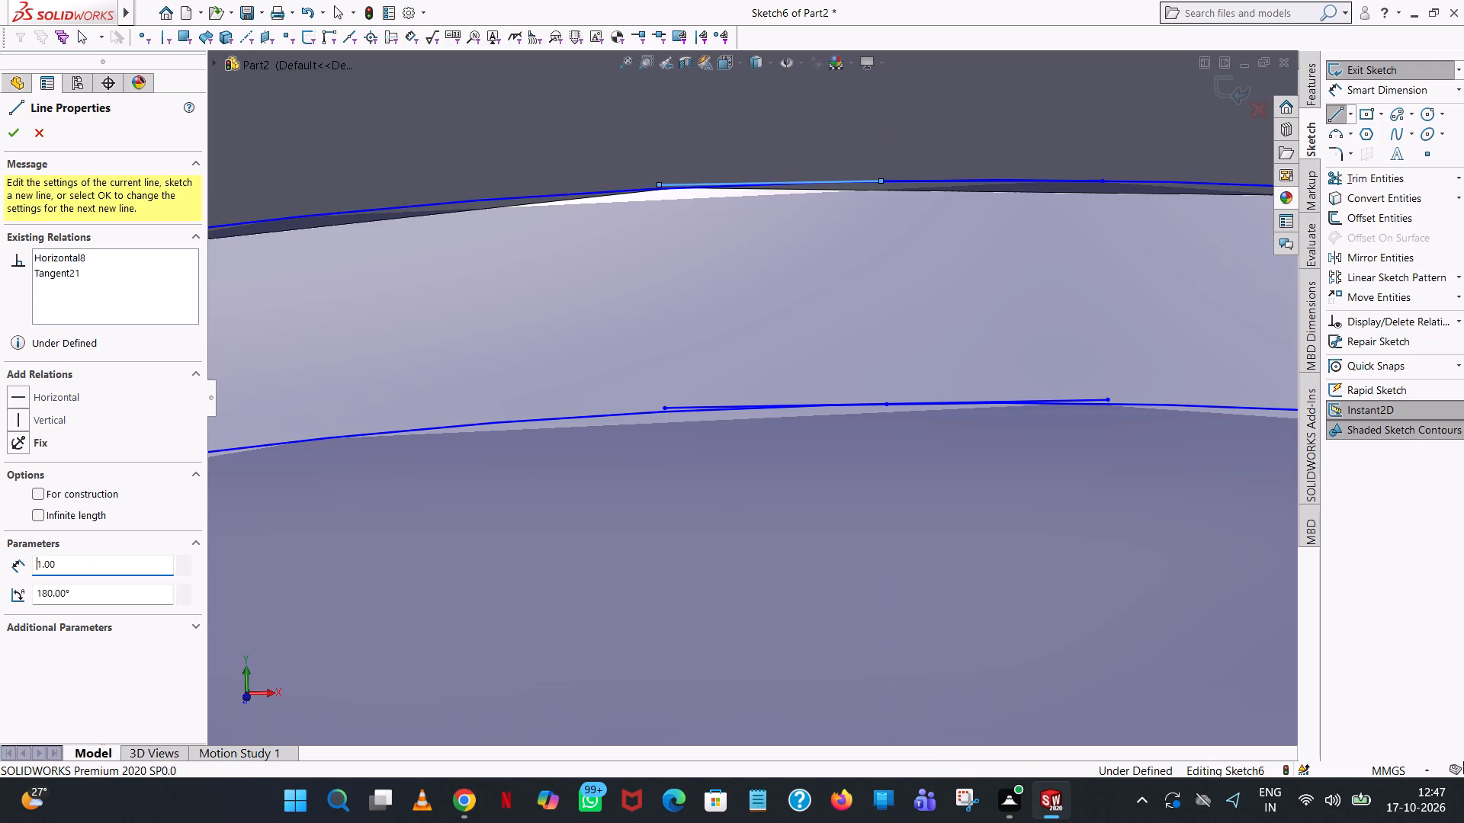
{"action": "right_click", "coordinate": [627, 184]}
{"action": "left_click", "coordinate": [687, 198]}
Set the length of both horizontal lines at the top of the inner circle to 0.5 mm.
{"action": "left_click", "coordinate": [669, 406]}
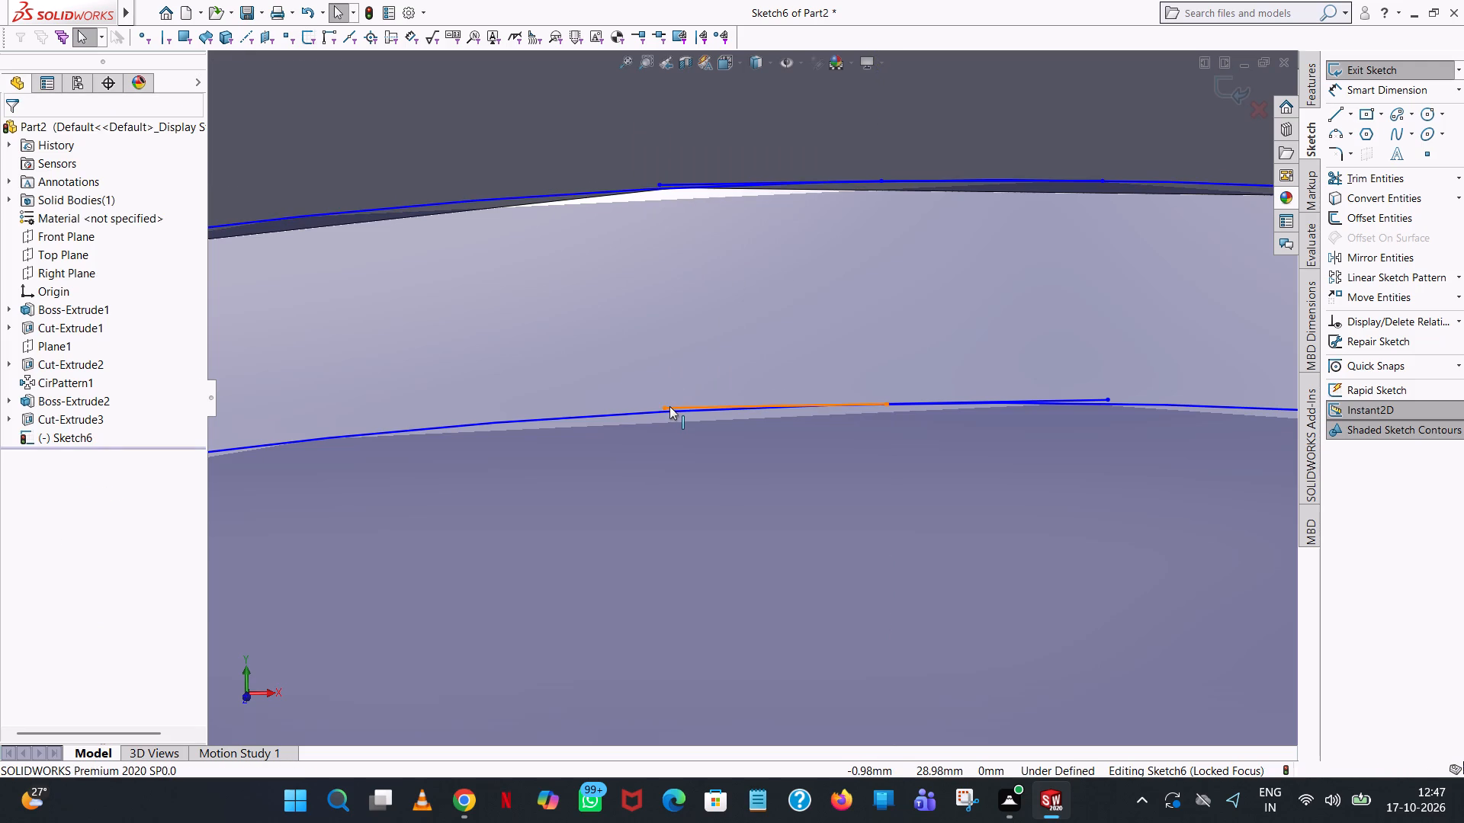
{"action": "type", "text": "0.5"}
{"action": "key", "text": "Return"}
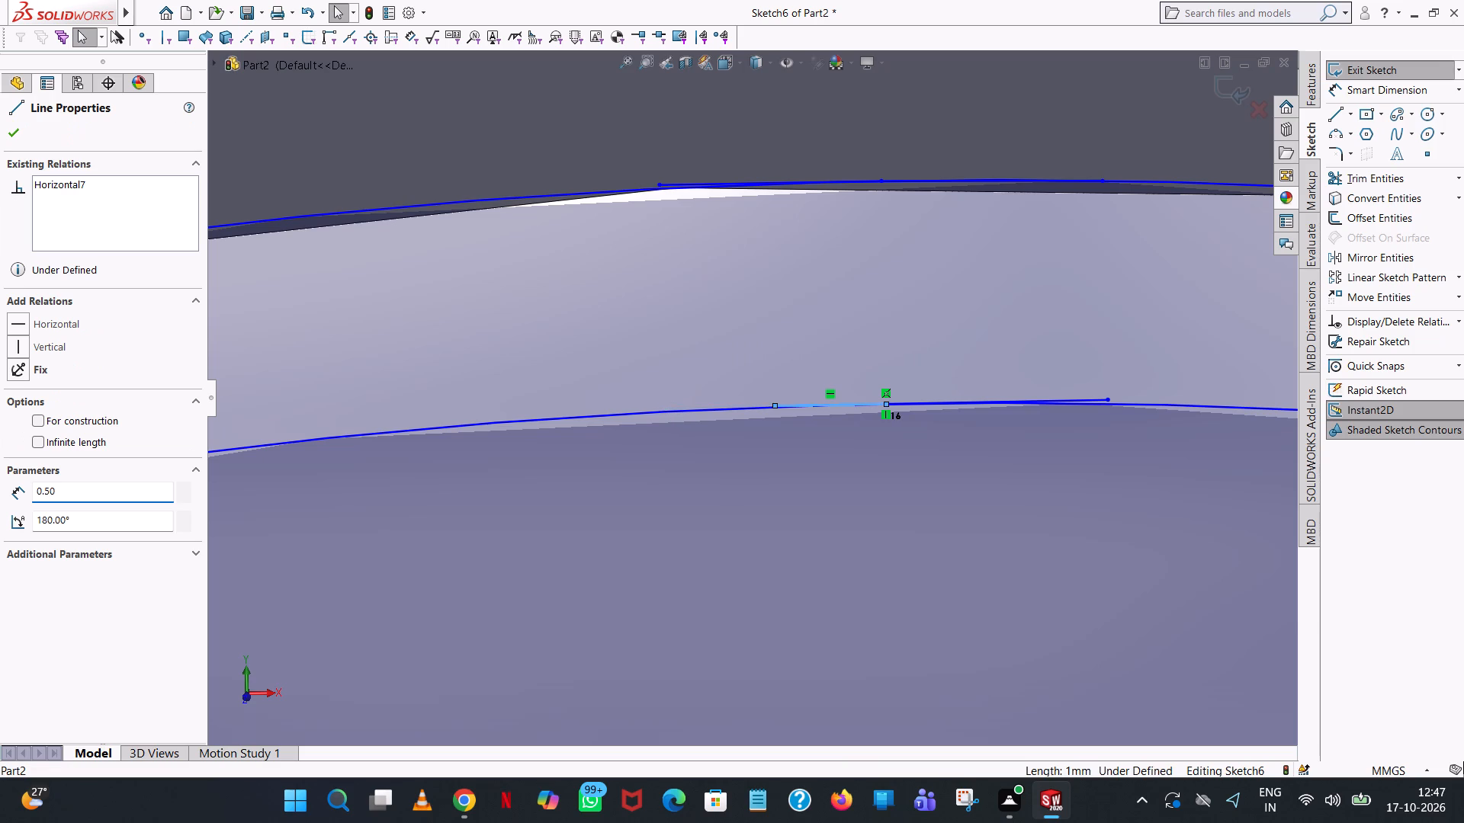
{"action": "left_click", "coordinate": [842, 331]}
{"action": "left_click", "coordinate": [1098, 396]}
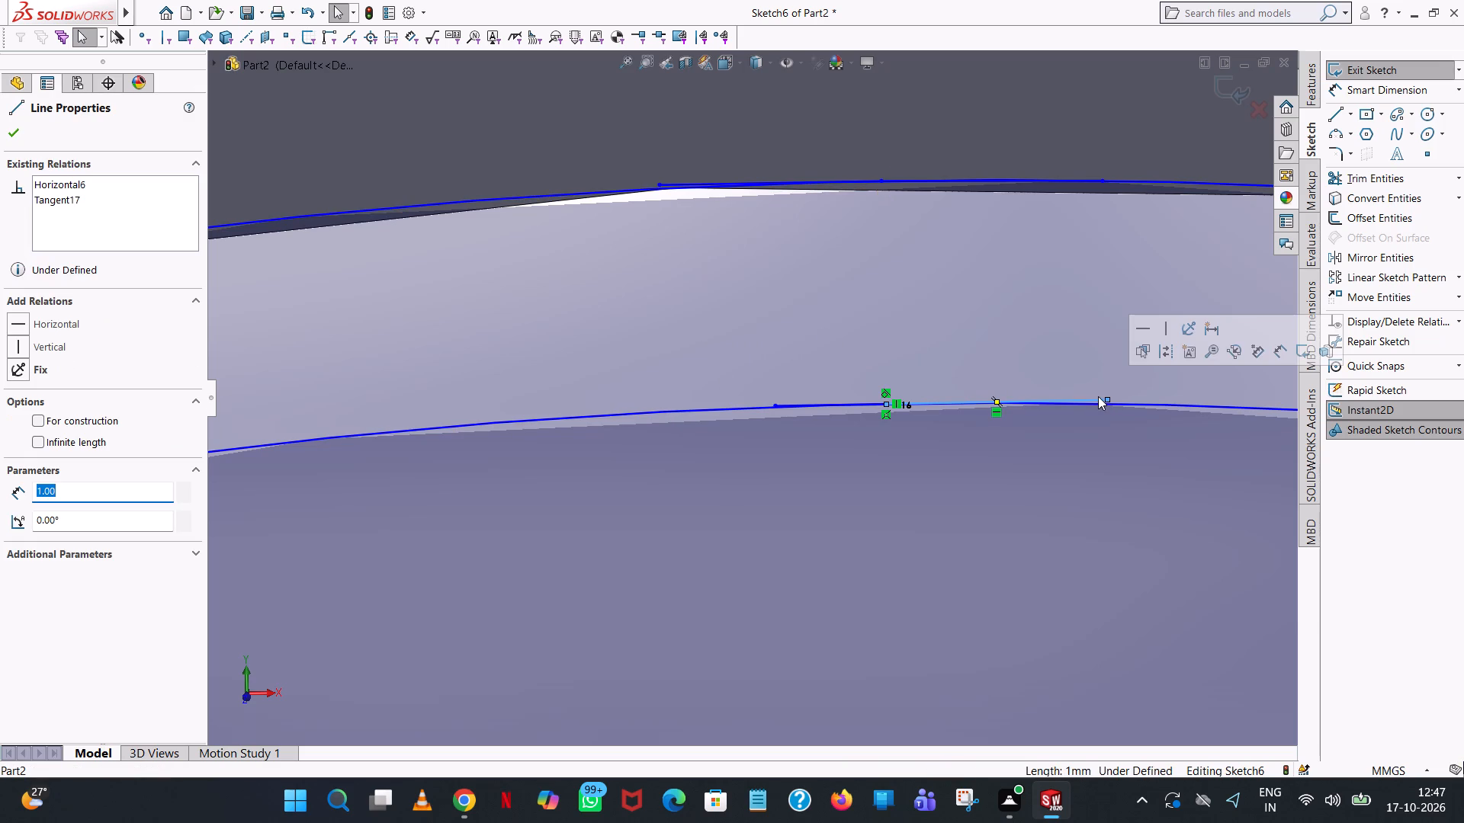
{"action": "type", "text": "0.5"}
{"action": "key", "text": "Return"}
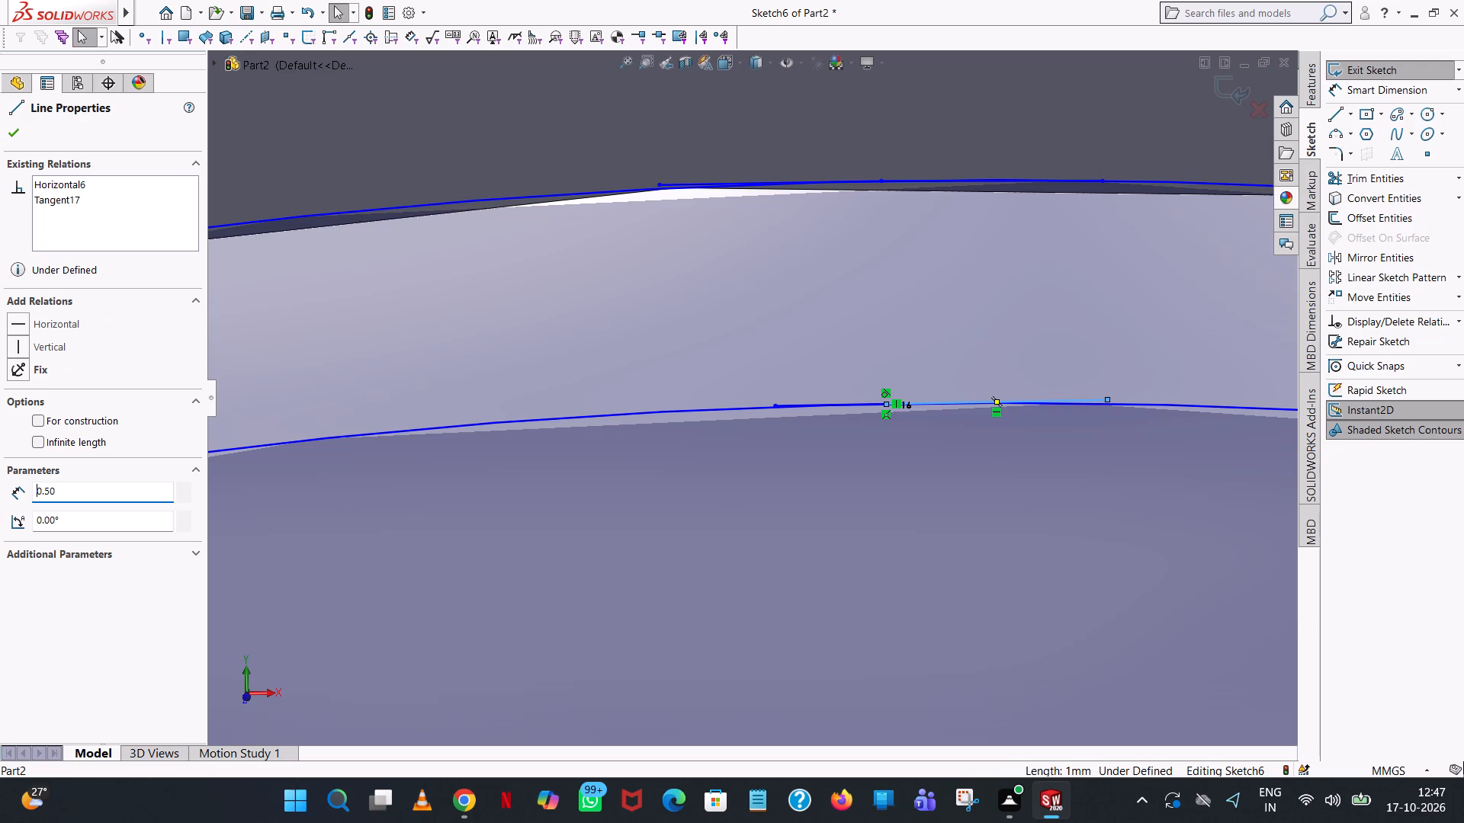
{"action": "left_click", "coordinate": [1036, 280]}
Draw a three-point arc of about 2.05 mm radius from the outer line's right endpoint to the inner line's right endpoint as the tooth's right flank.
{"action": "scroll", "coordinate": [973, 287], "scroll_direction": "down", "scroll_amount": 1}
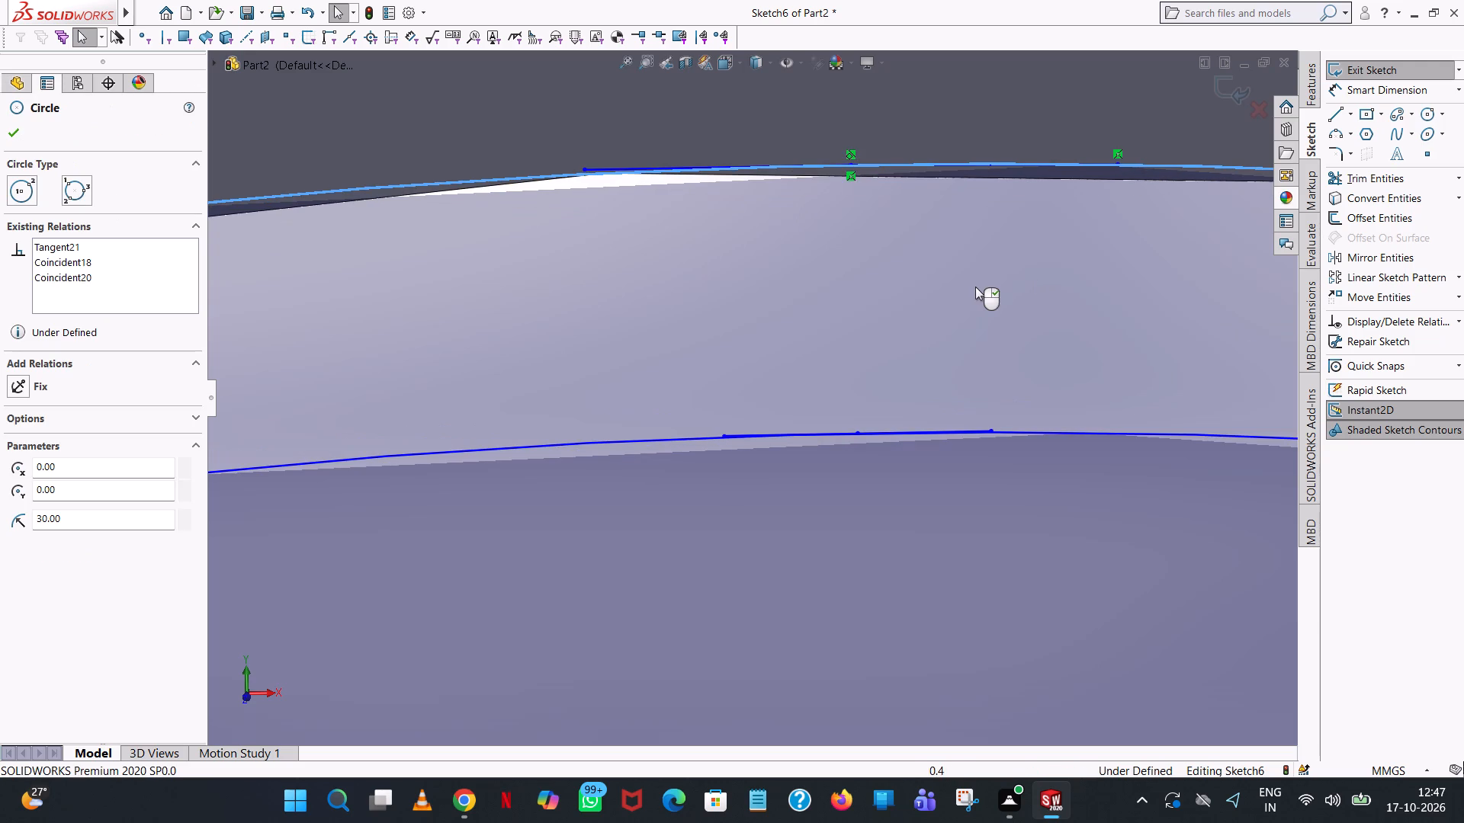
{"action": "left_click", "coordinate": [920, 291]}
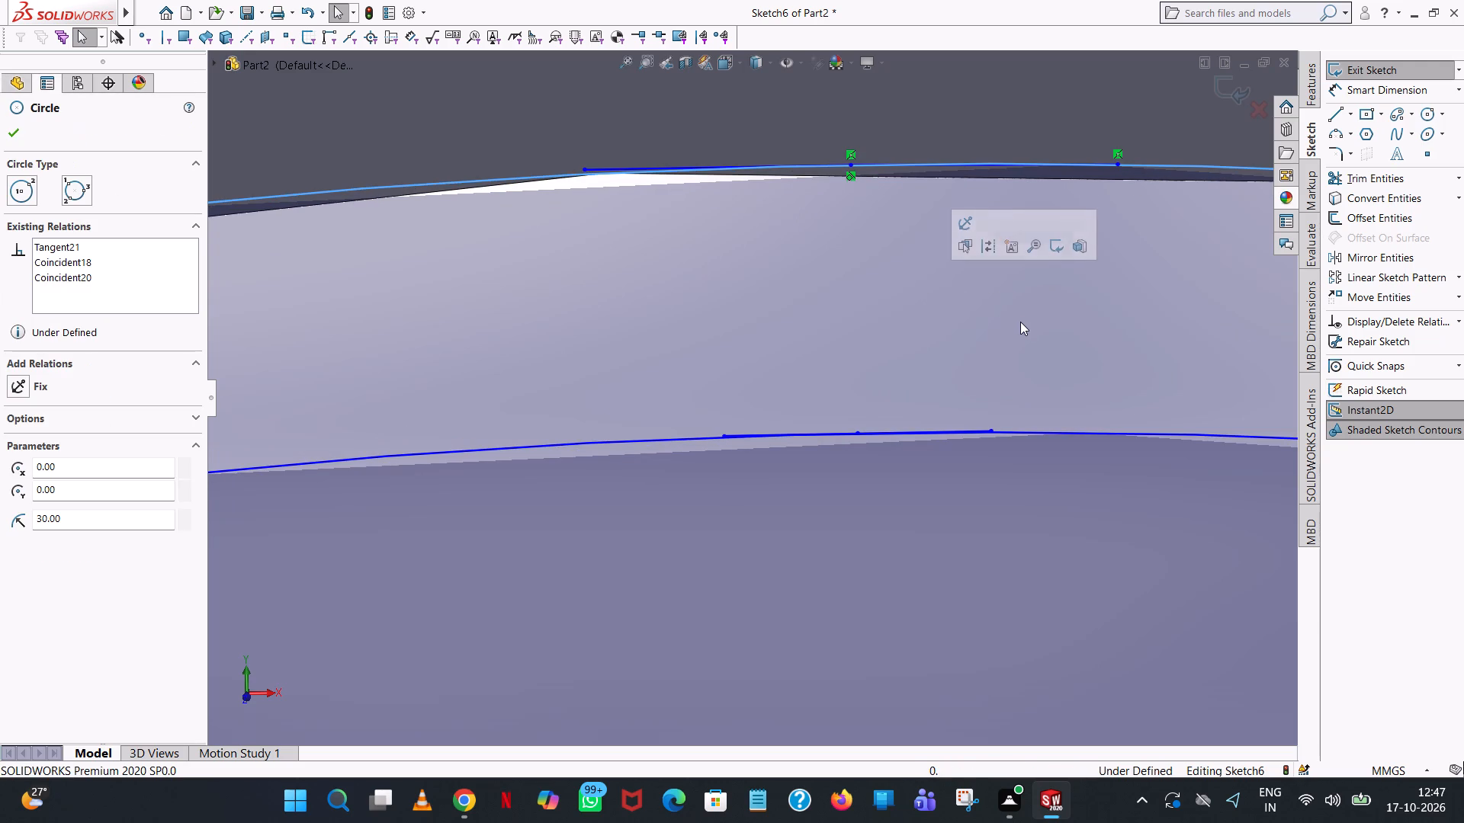
{"action": "scroll", "coordinate": [1023, 323], "scroll_direction": "up", "scroll_amount": 2}
{"action": "scroll", "coordinate": [952, 345], "scroll_direction": "down", "scroll_amount": 2}
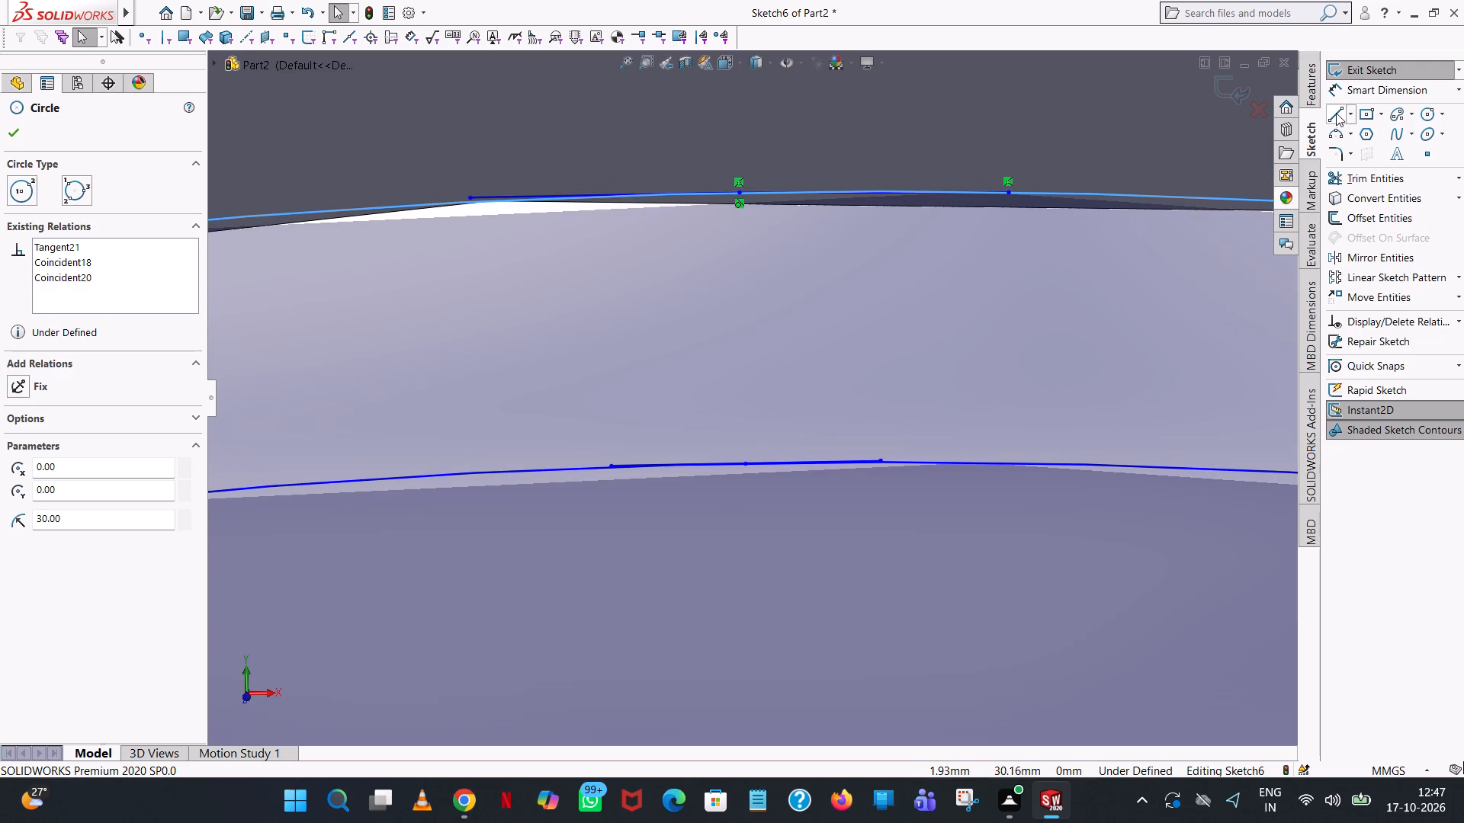
{"action": "left_click", "coordinate": [1326, 126]}
{"action": "left_click", "coordinate": [1010, 192]}
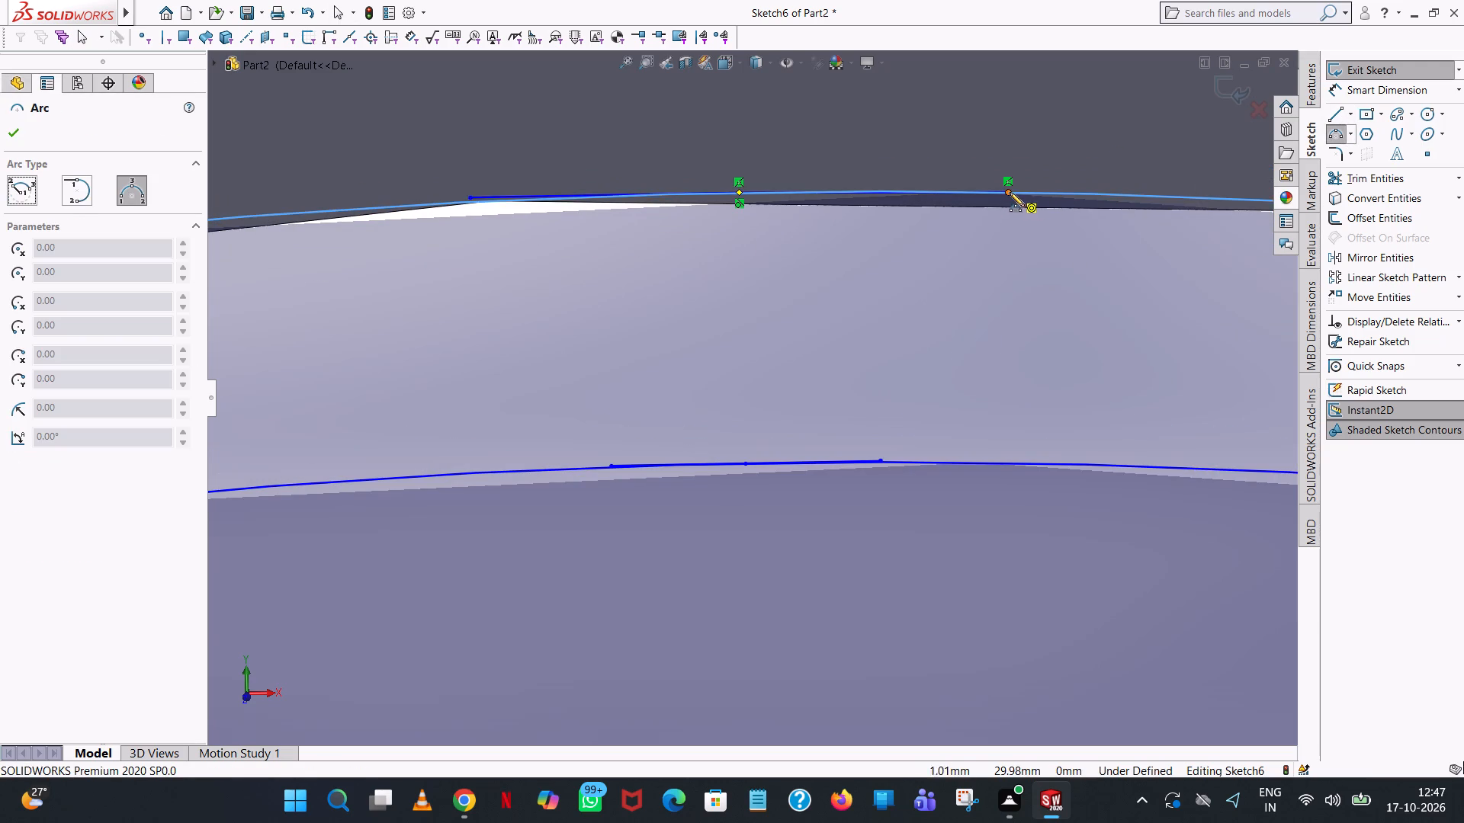
{"action": "left_click", "coordinate": [878, 459]}
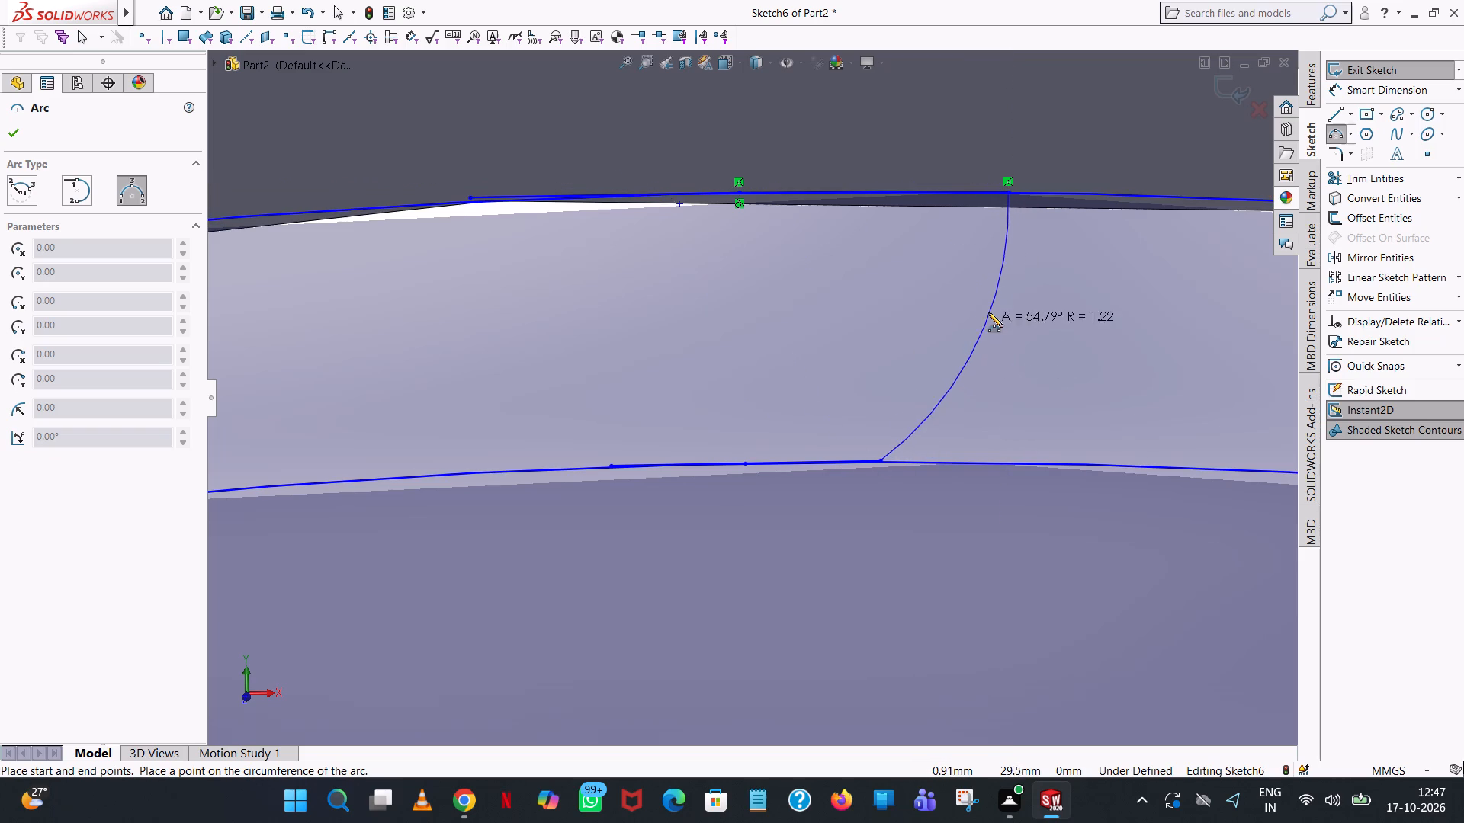
{"action": "left_click", "coordinate": [997, 245]}
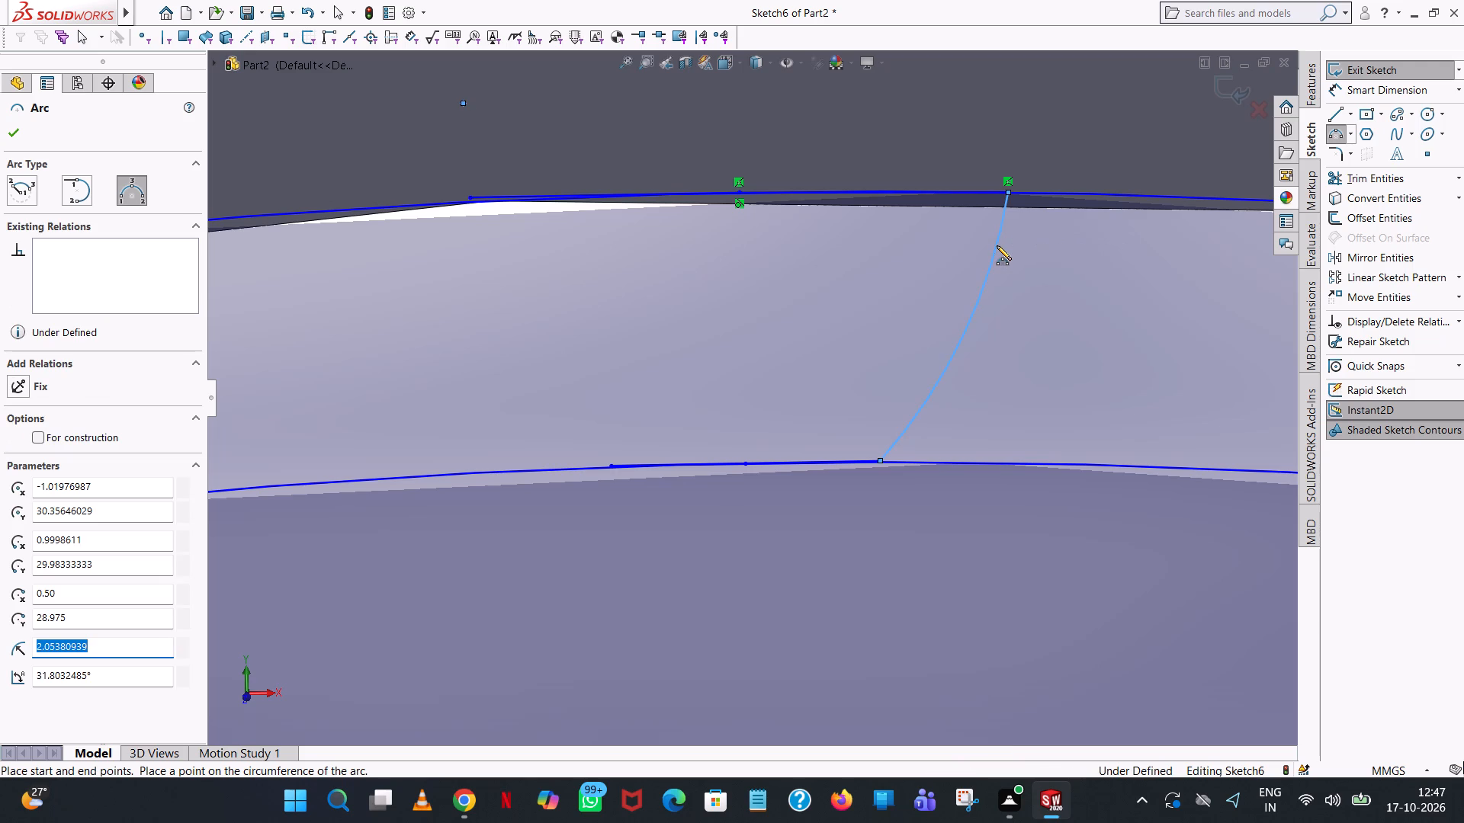
{"action": "right_click", "coordinate": [997, 245]}
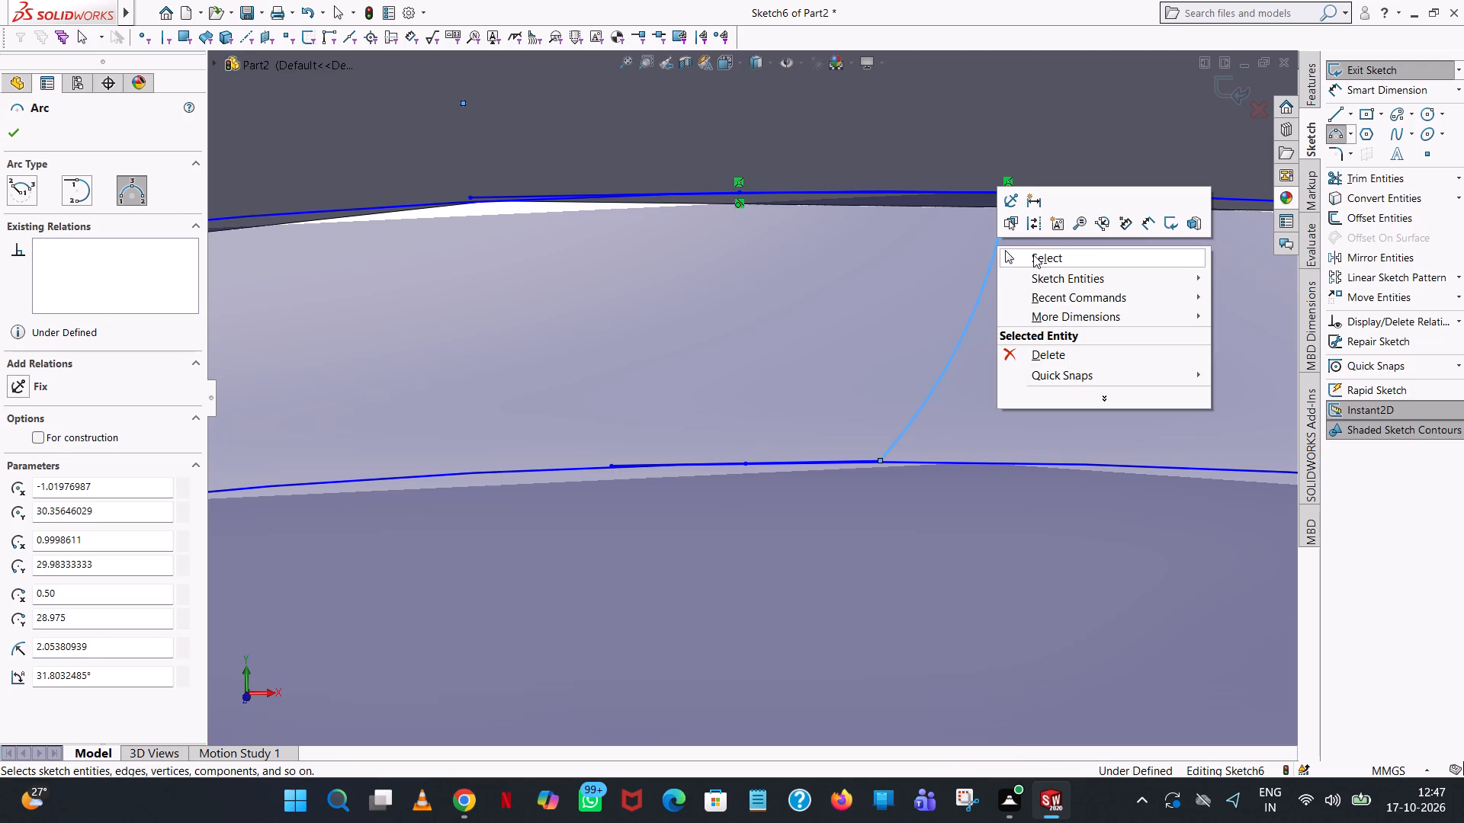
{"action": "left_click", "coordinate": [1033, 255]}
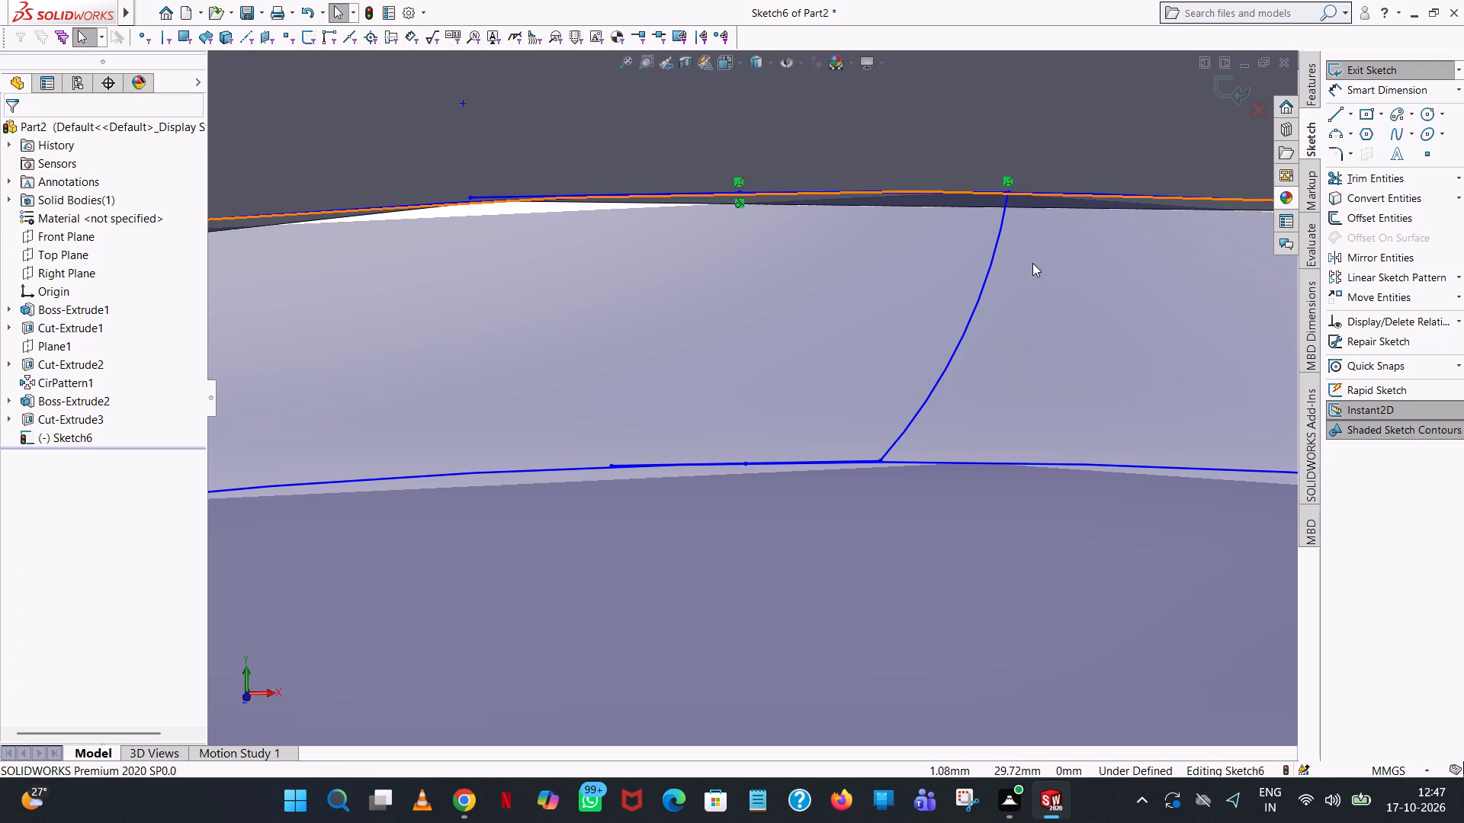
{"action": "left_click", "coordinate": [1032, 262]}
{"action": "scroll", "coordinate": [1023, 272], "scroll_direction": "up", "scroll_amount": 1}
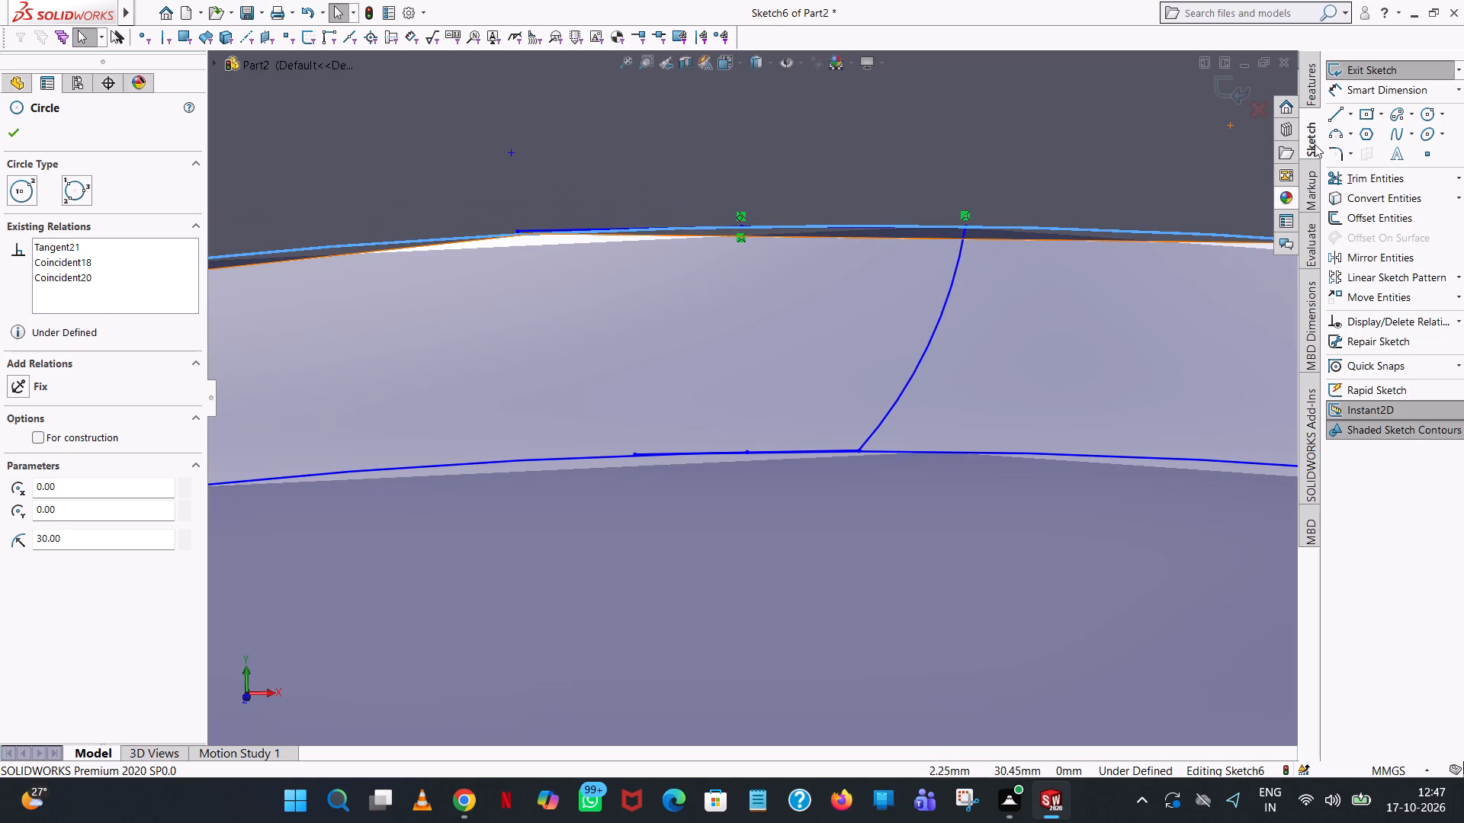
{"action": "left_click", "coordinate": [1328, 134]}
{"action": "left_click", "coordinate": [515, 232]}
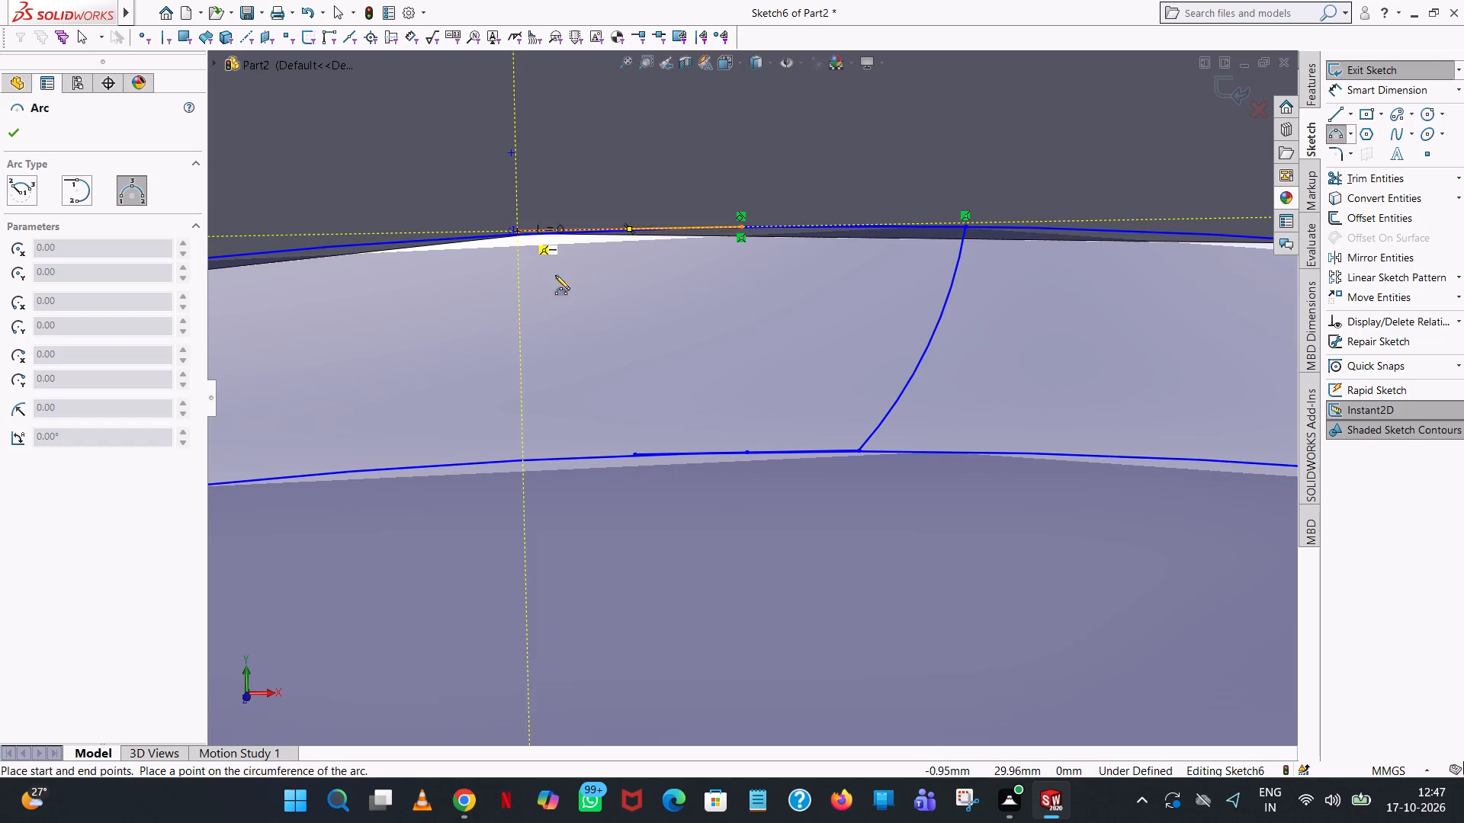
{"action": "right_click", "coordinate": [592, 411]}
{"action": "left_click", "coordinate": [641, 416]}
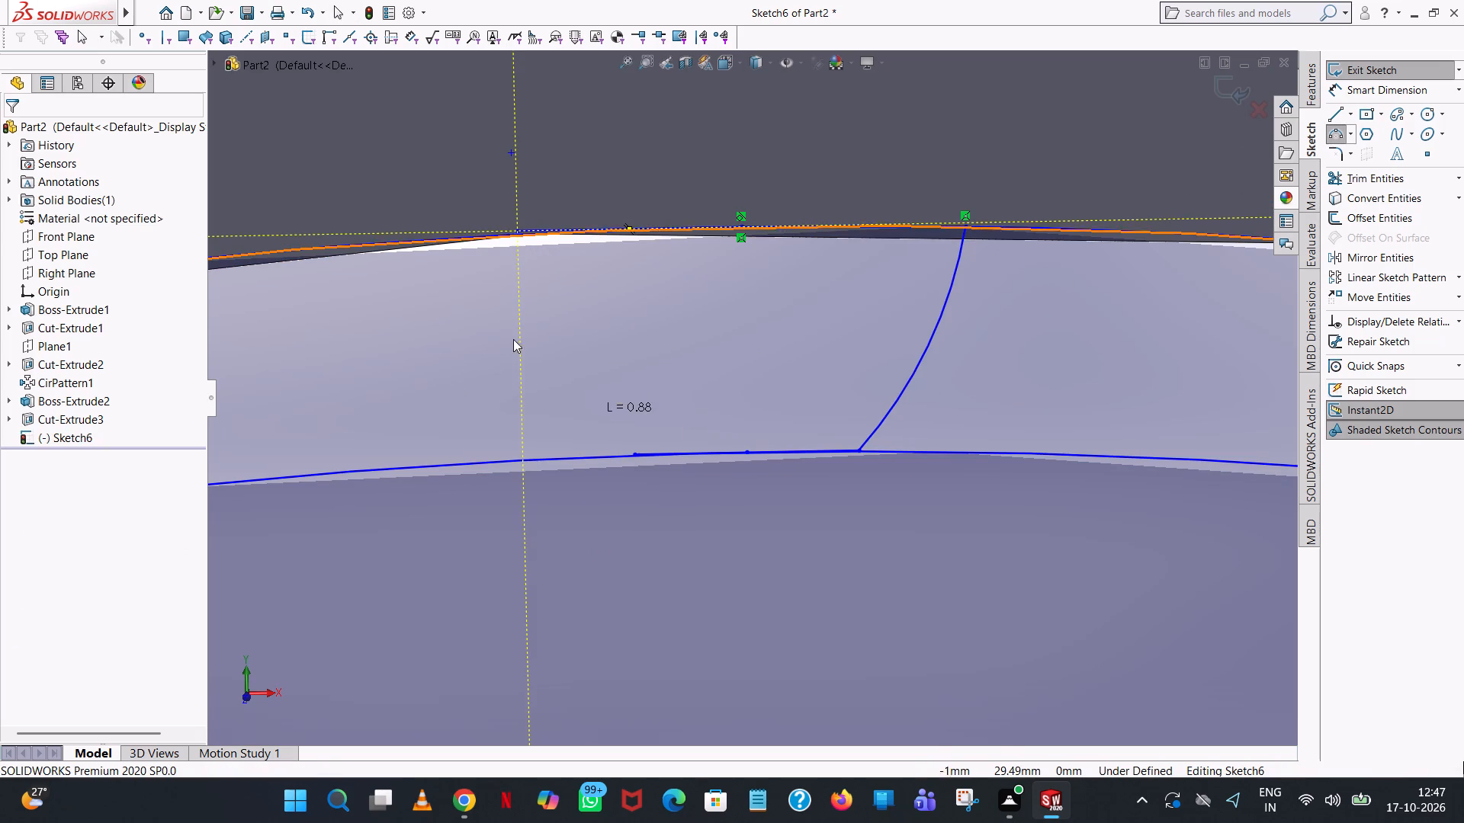
Draw a three-point arc of about 1.84 mm radius from the inner line's left endpoint to the outer line's left endpoint as the left flank.
{"action": "scroll", "coordinate": [1000, 287], "scroll_direction": "down", "scroll_amount": 5}
{"action": "scroll", "coordinate": [888, 232], "scroll_direction": "down", "scroll_amount": 3}
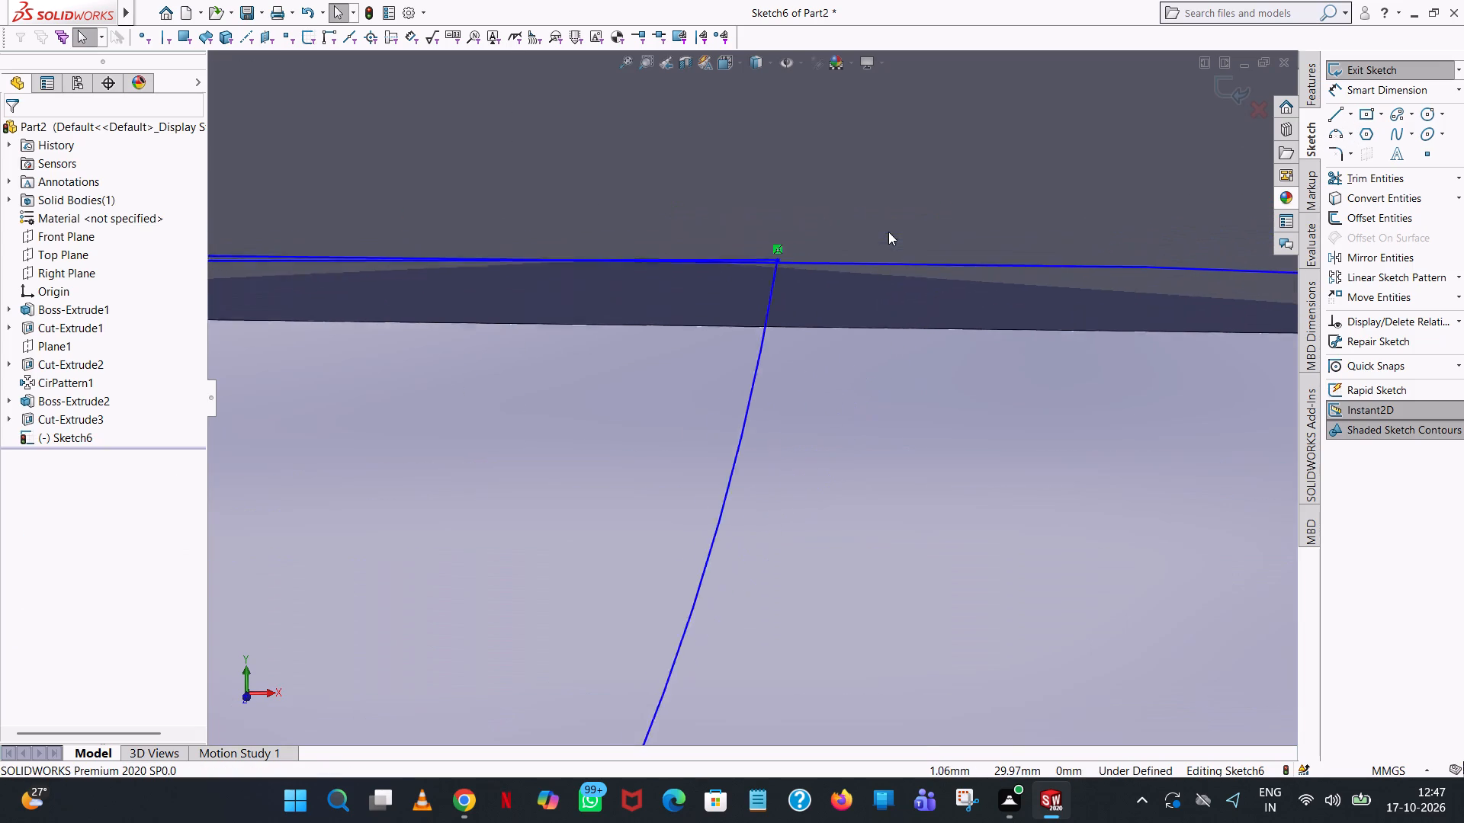
{"action": "scroll", "coordinate": [888, 232], "scroll_direction": "down", "scroll_amount": 3}
{"action": "scroll", "coordinate": [642, 354], "scroll_direction": "down", "scroll_amount": 5}
{"action": "scroll", "coordinate": [844, 223], "scroll_direction": "up", "scroll_amount": 8}
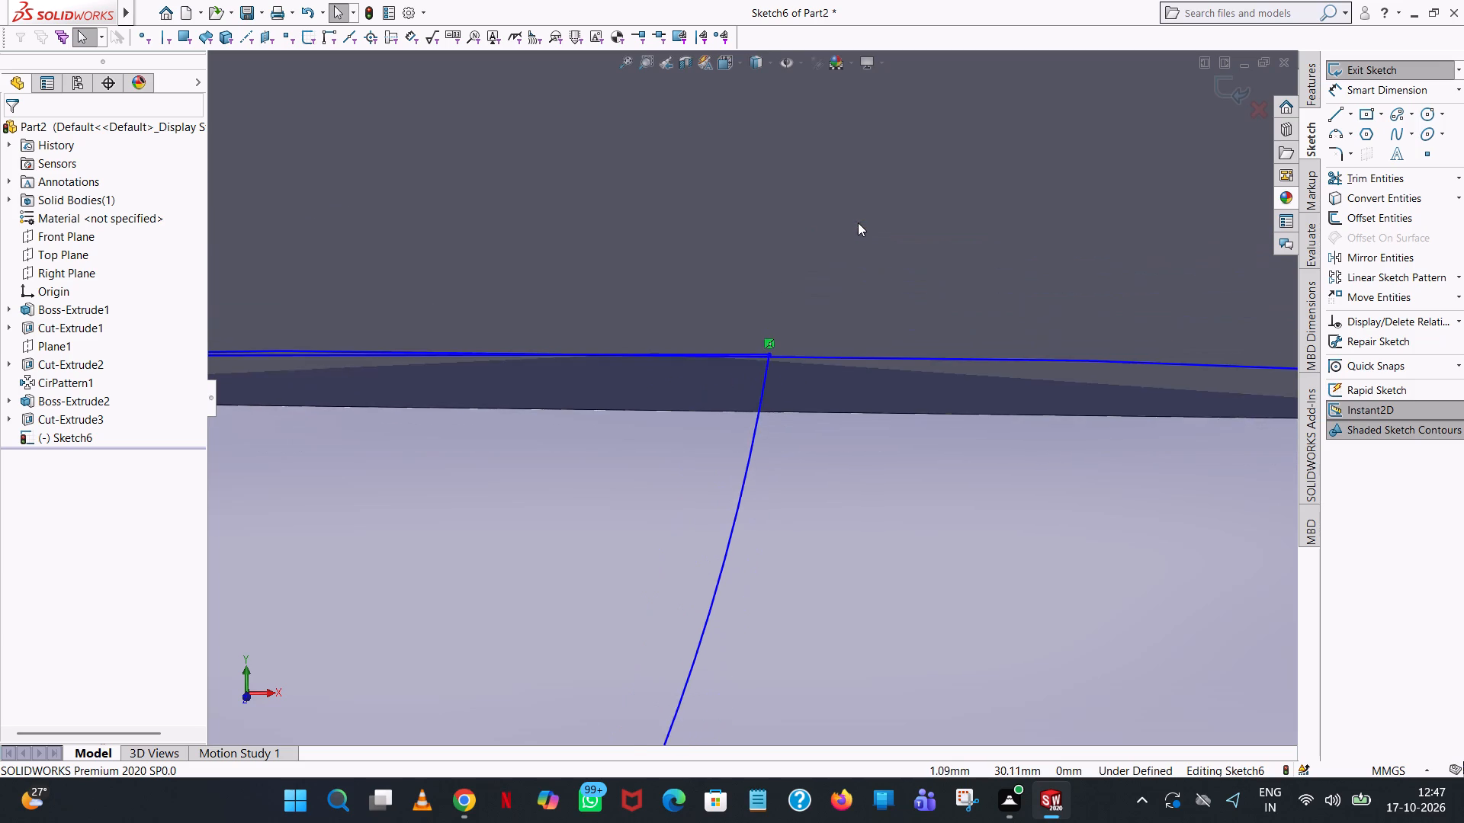
{"action": "scroll", "coordinate": [858, 223], "scroll_direction": "up", "scroll_amount": 3}
{"action": "left_click", "coordinate": [1331, 128]}
{"action": "scroll", "coordinate": [233, 700], "scroll_direction": "up", "scroll_amount": 4}
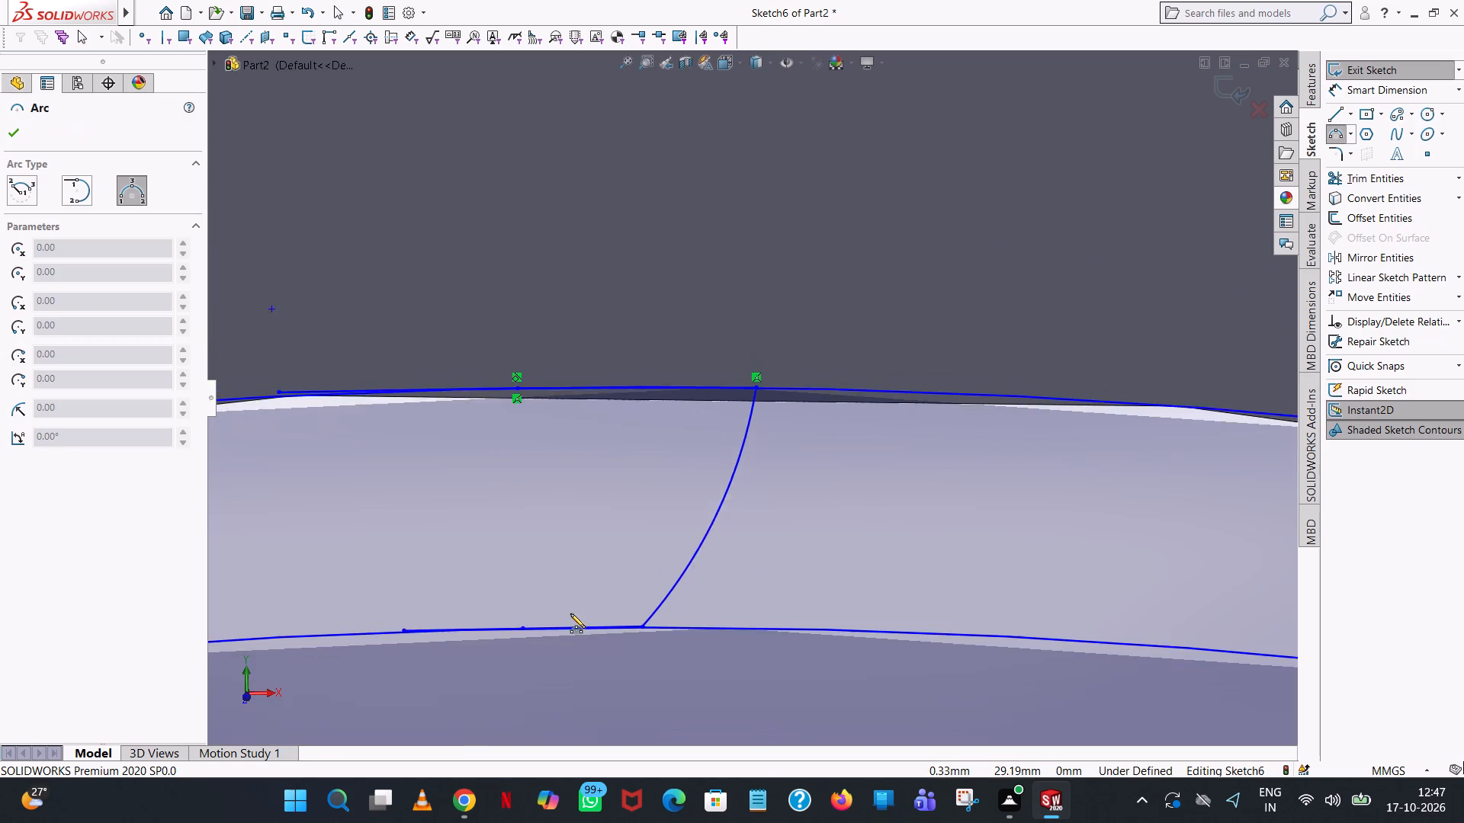
{"action": "scroll", "coordinate": [570, 613], "scroll_direction": "up", "scroll_amount": 2}
{"action": "scroll", "coordinate": [461, 592], "scroll_direction": "down", "scroll_amount": 8}
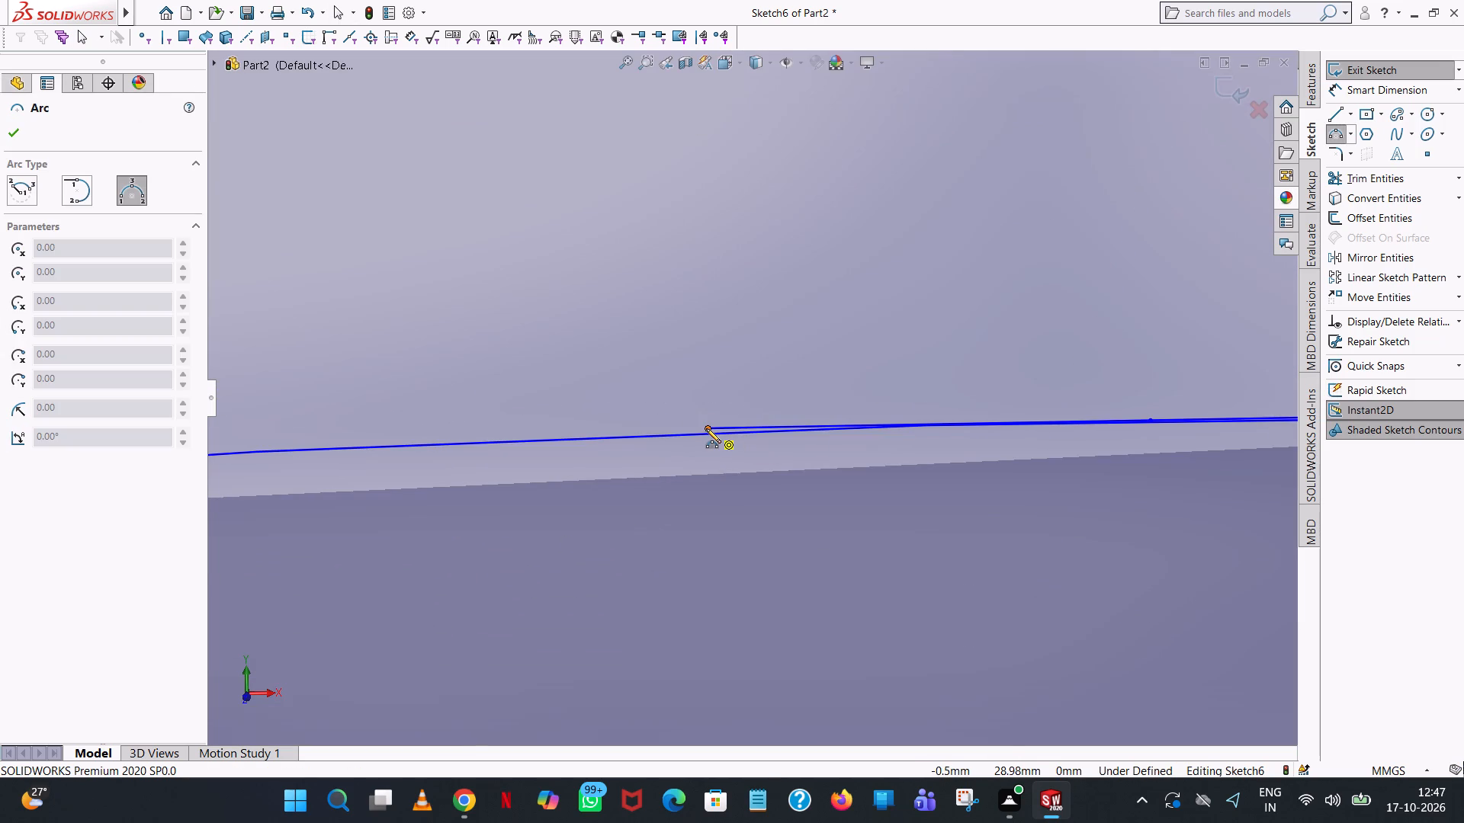
{"action": "left_click", "coordinate": [706, 434]}
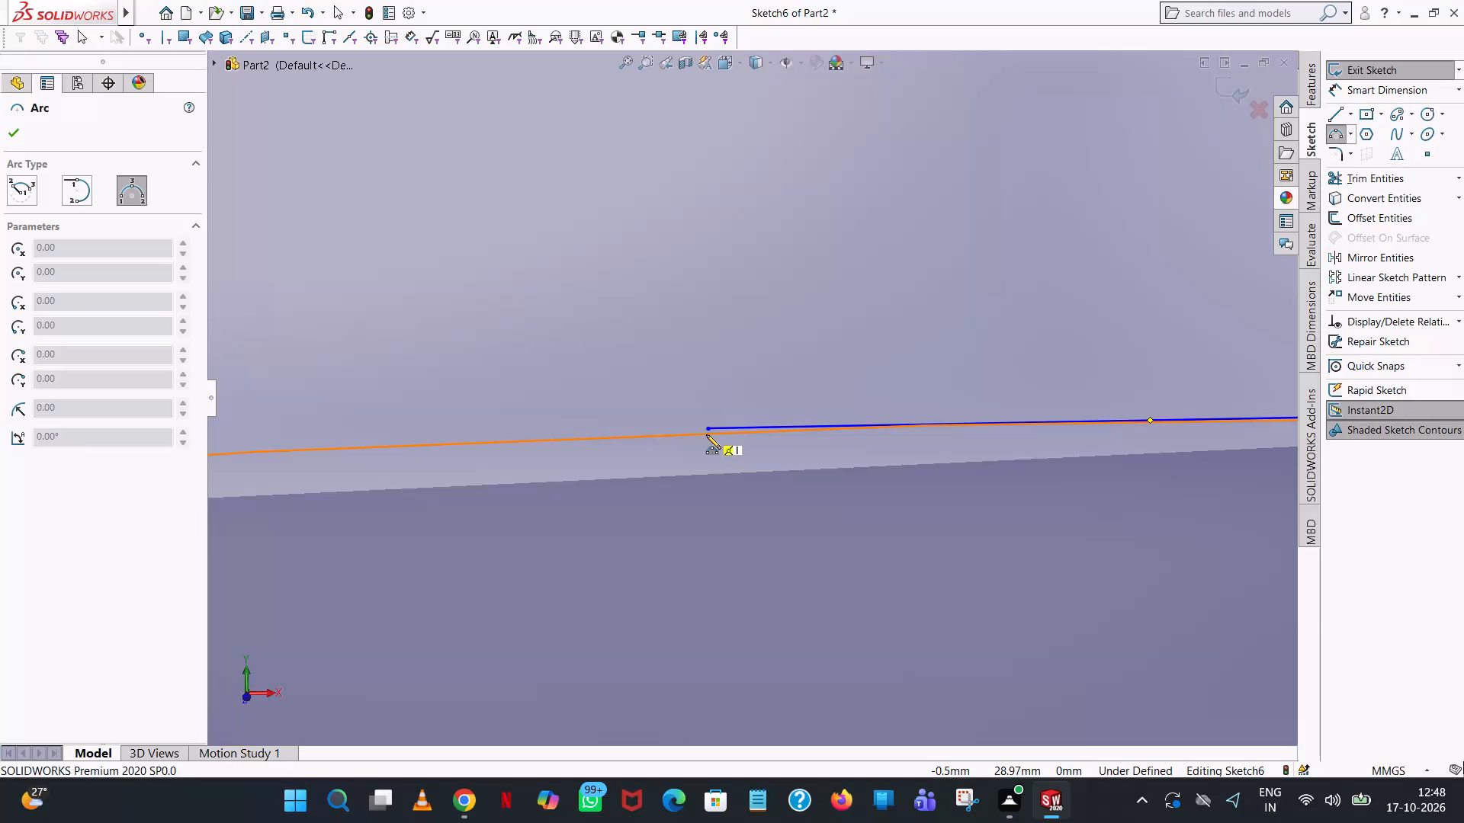
{"action": "scroll", "coordinate": [669, 288], "scroll_direction": "up", "scroll_amount": 6}
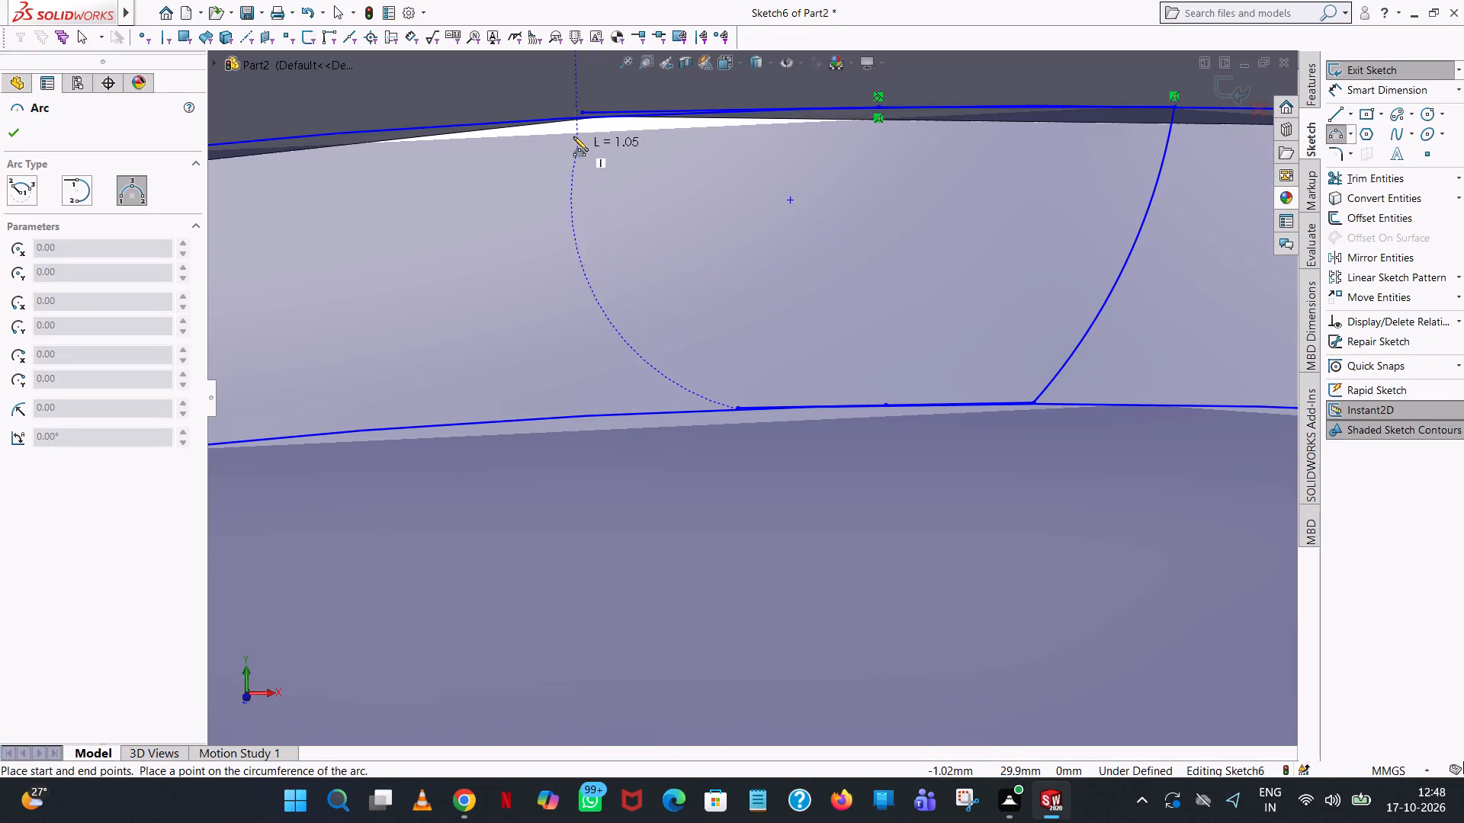
{"action": "left_click", "coordinate": [584, 110]}
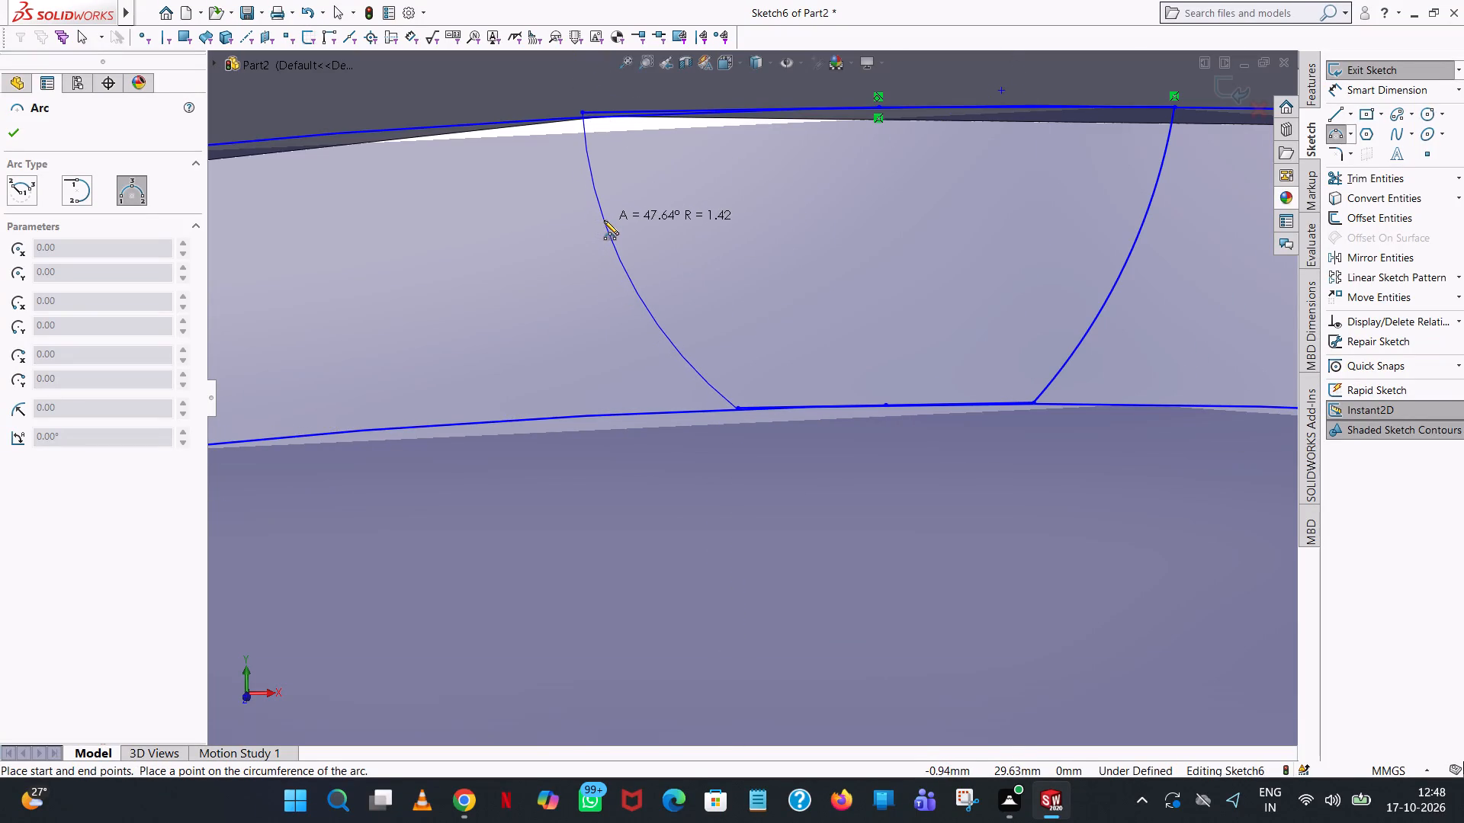
{"action": "left_click", "coordinate": [615, 229]}
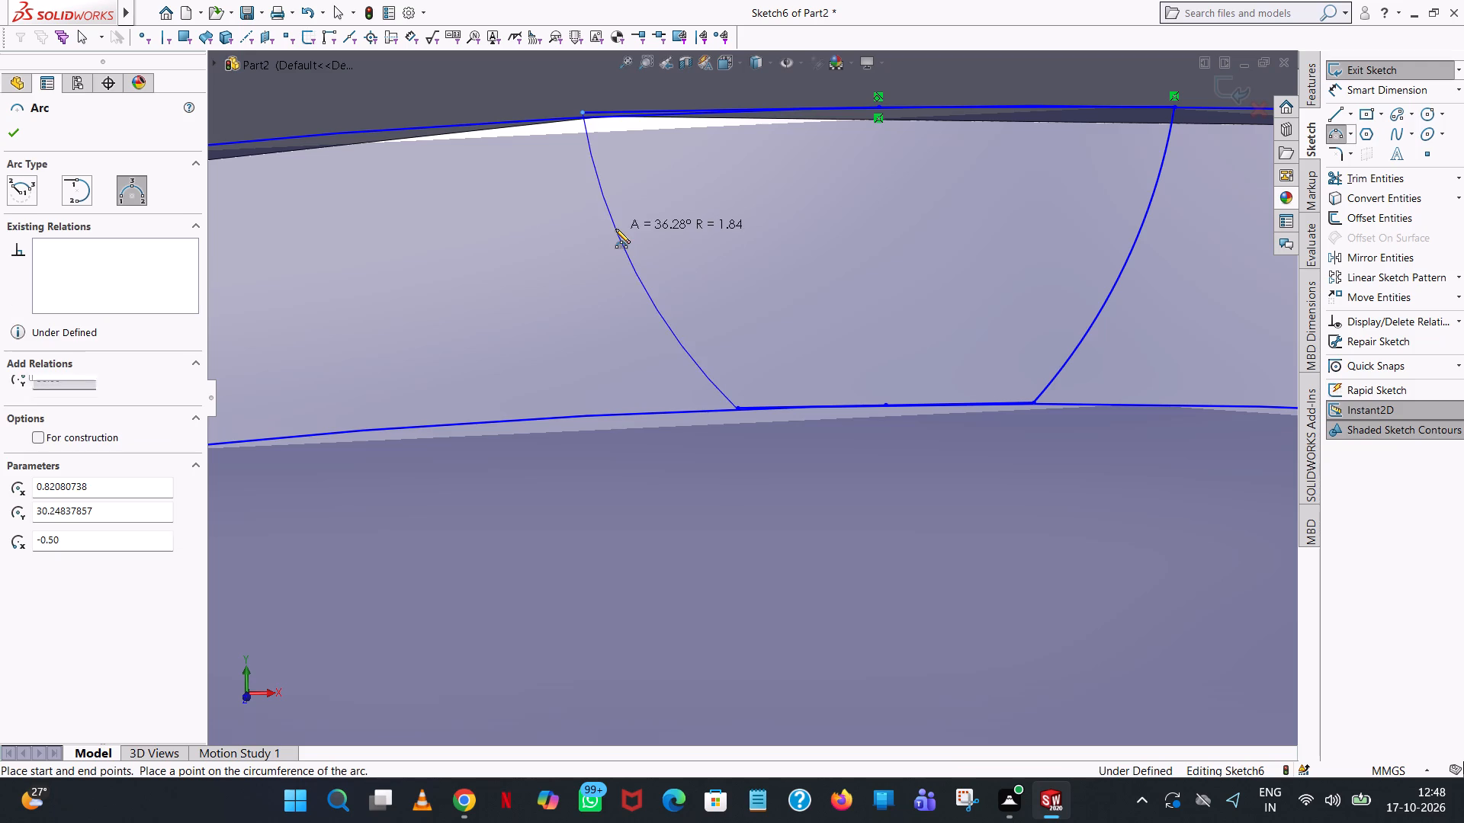
{"action": "right_click", "coordinate": [615, 229]}
{"action": "left_click", "coordinate": [689, 244]}
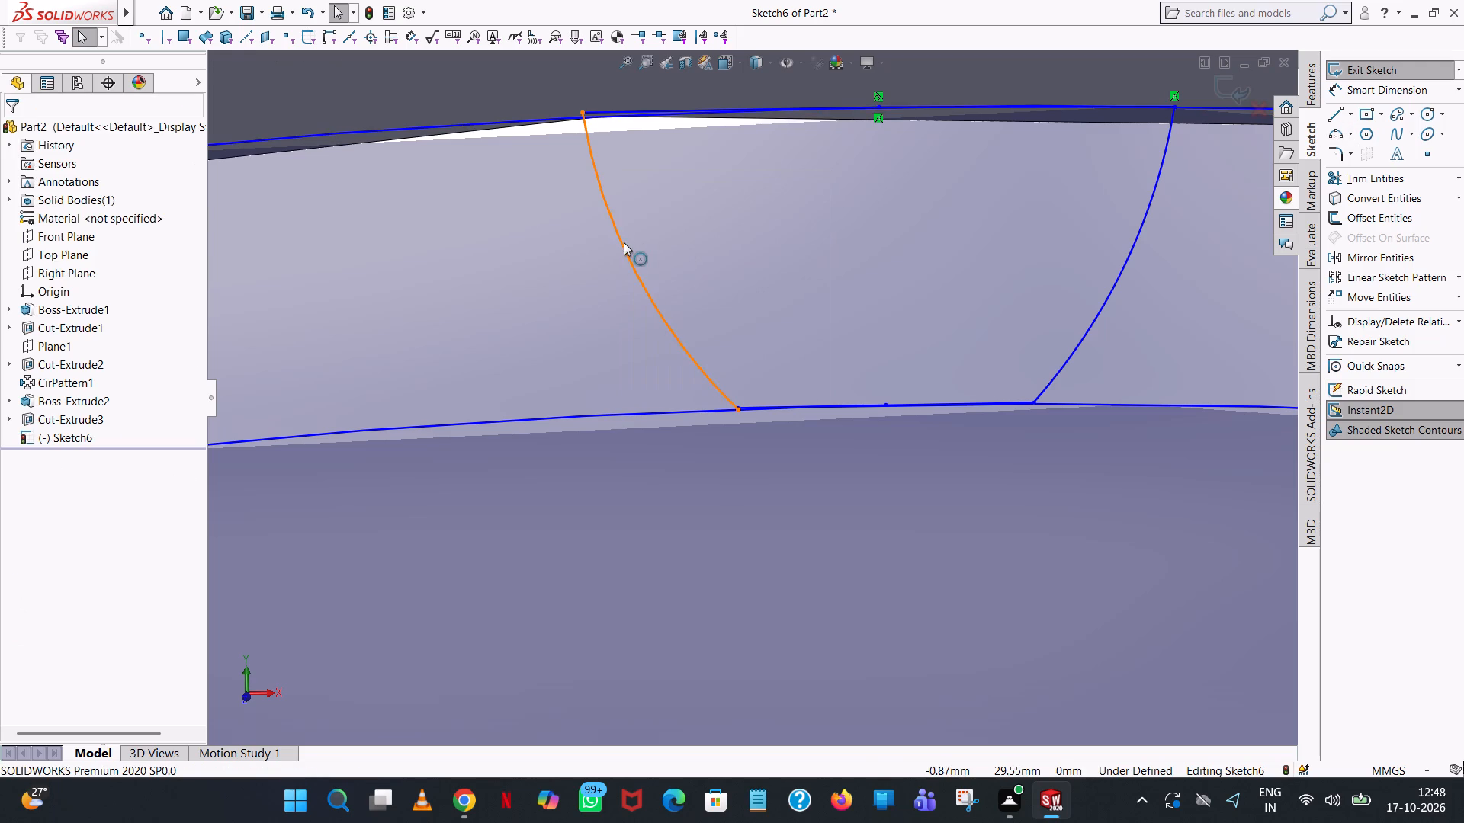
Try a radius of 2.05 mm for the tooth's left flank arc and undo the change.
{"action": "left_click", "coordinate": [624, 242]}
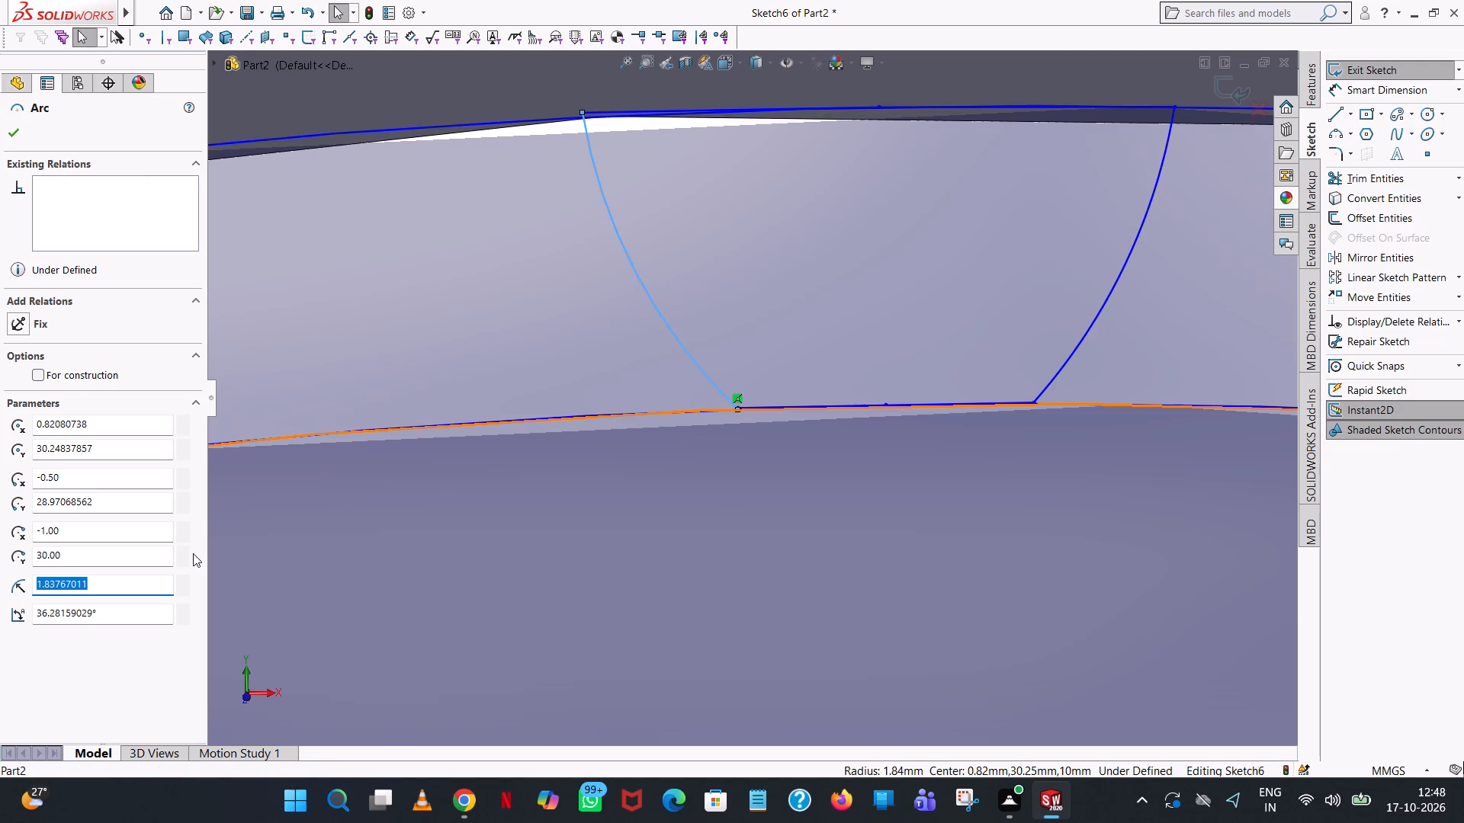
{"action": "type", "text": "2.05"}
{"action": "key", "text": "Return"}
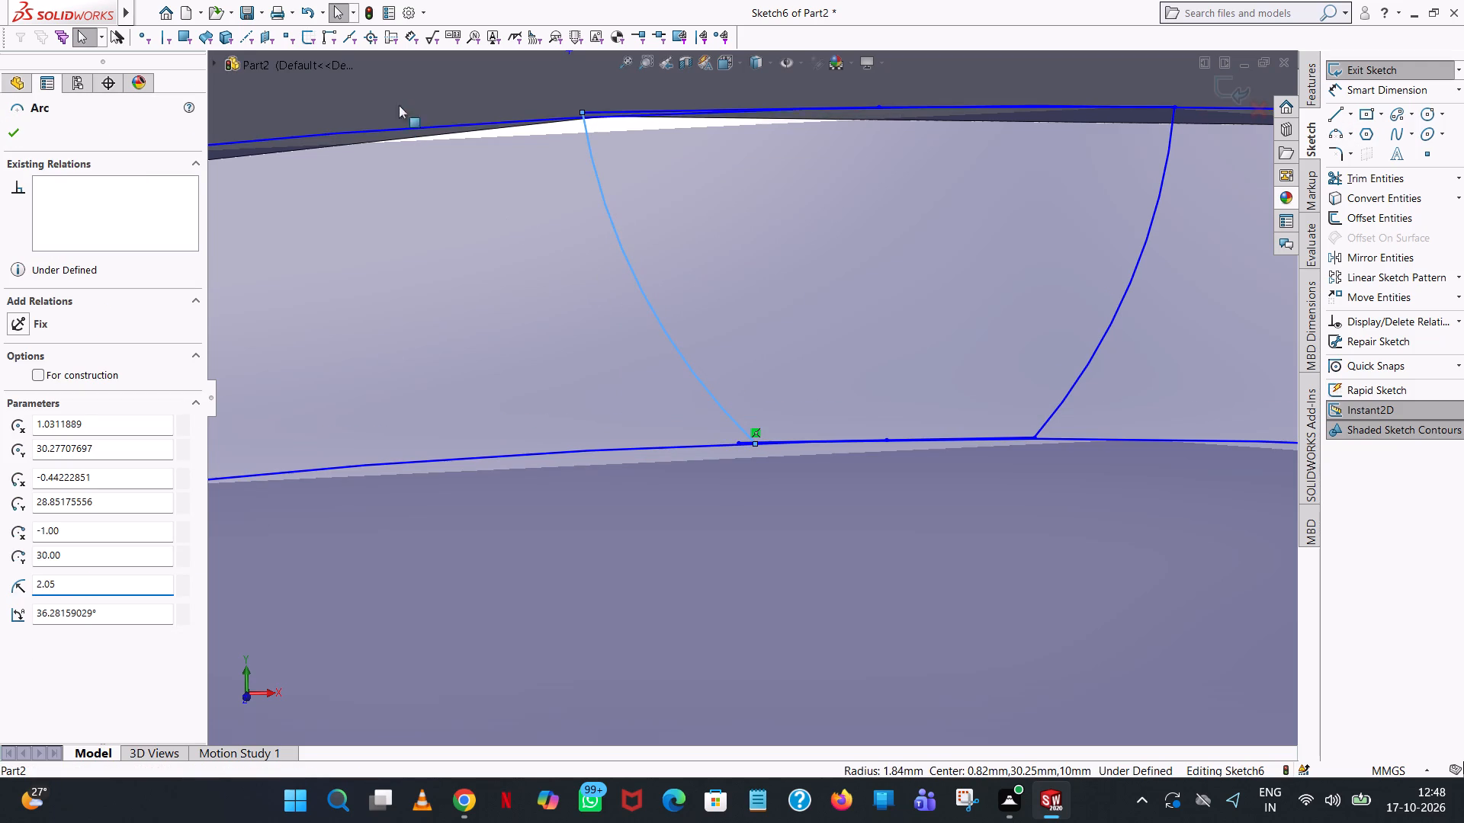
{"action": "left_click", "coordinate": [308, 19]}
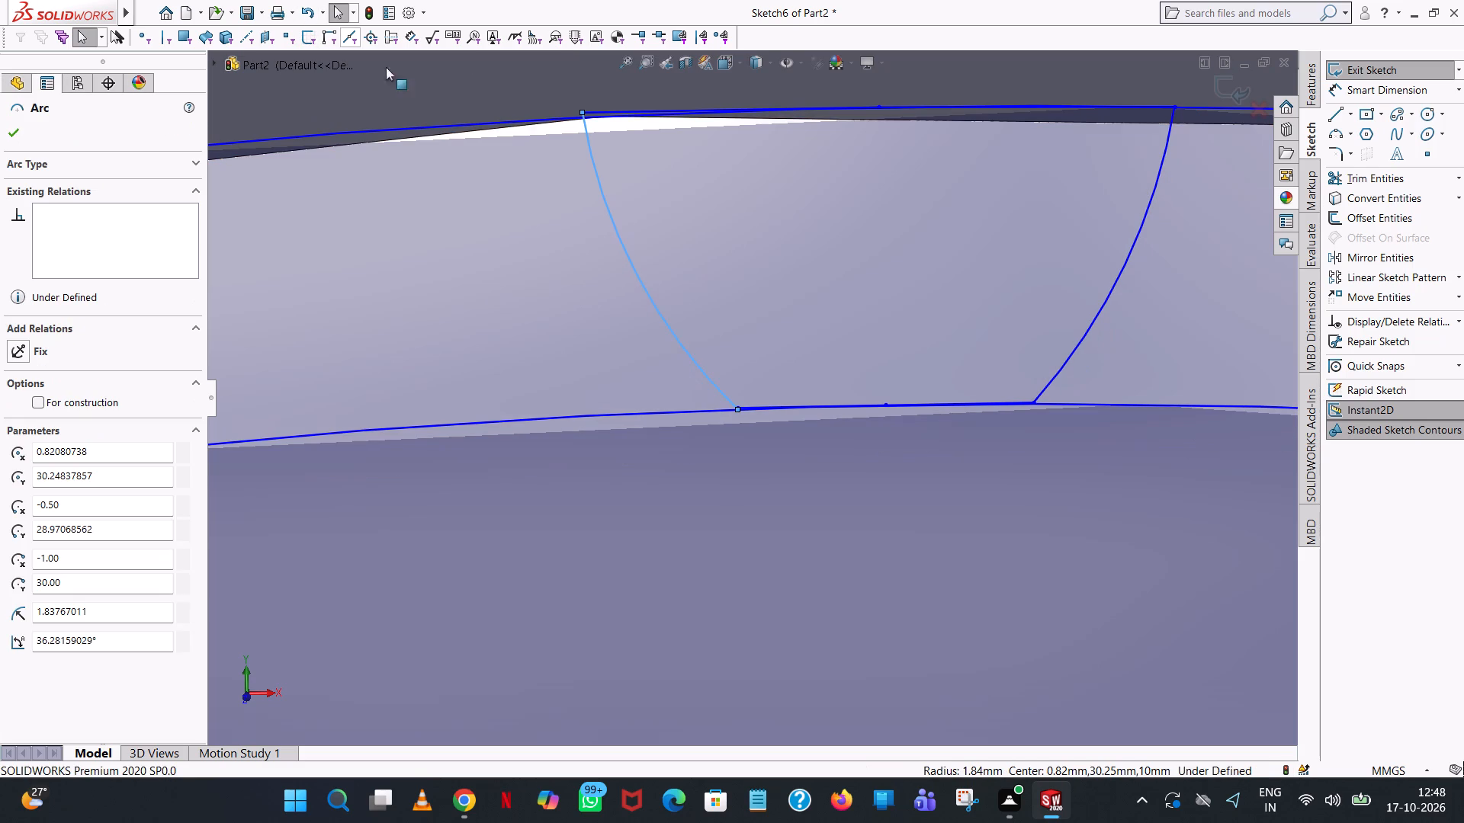
Add diameter dimensions to the inner circle and the outer circle, keeping their current sizes.
{"action": "left_click", "coordinate": [1372, 89]}
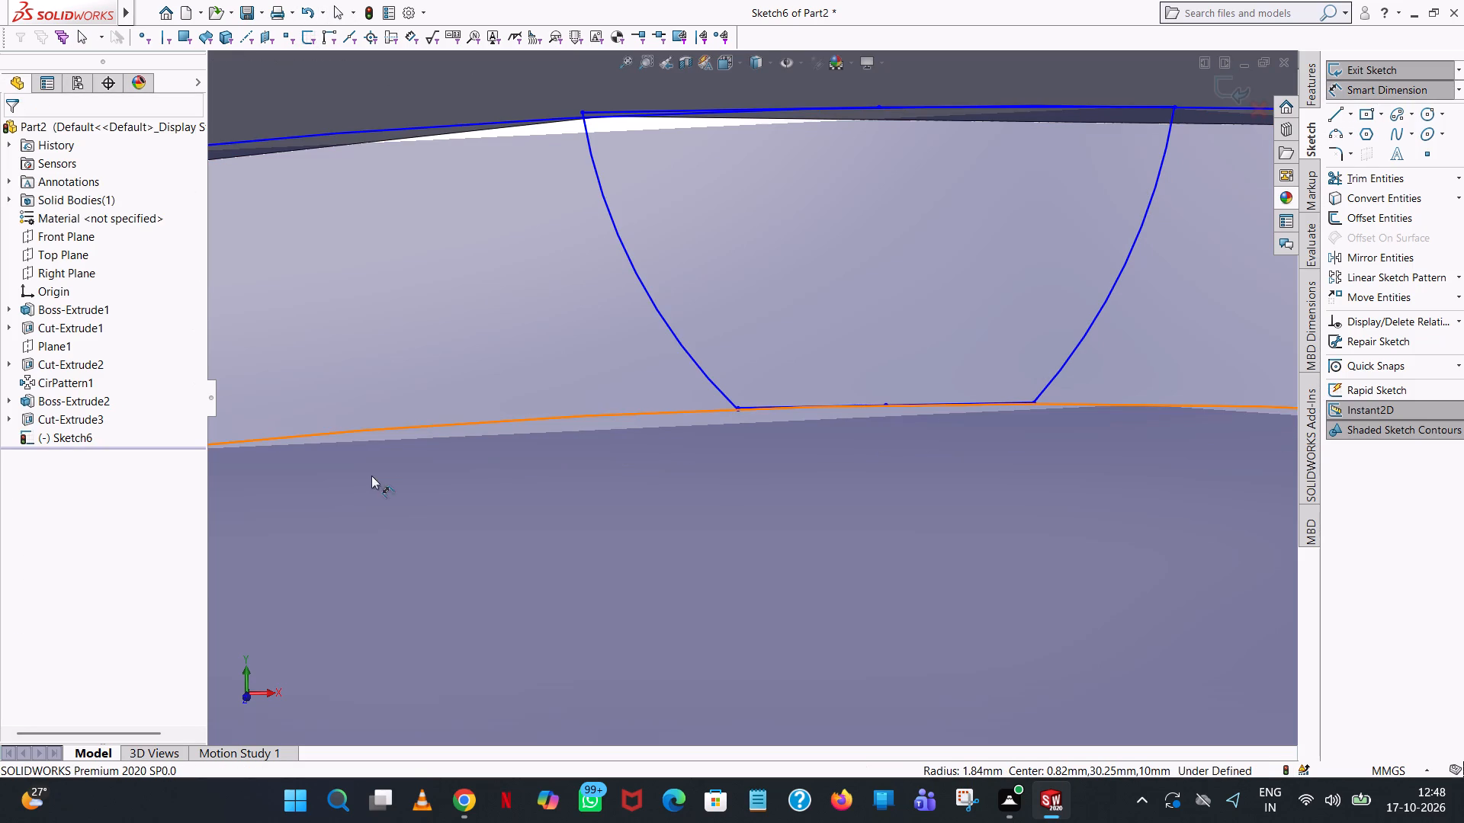
{"action": "left_click", "coordinate": [417, 425]}
{"action": "left_click", "coordinate": [457, 538]}
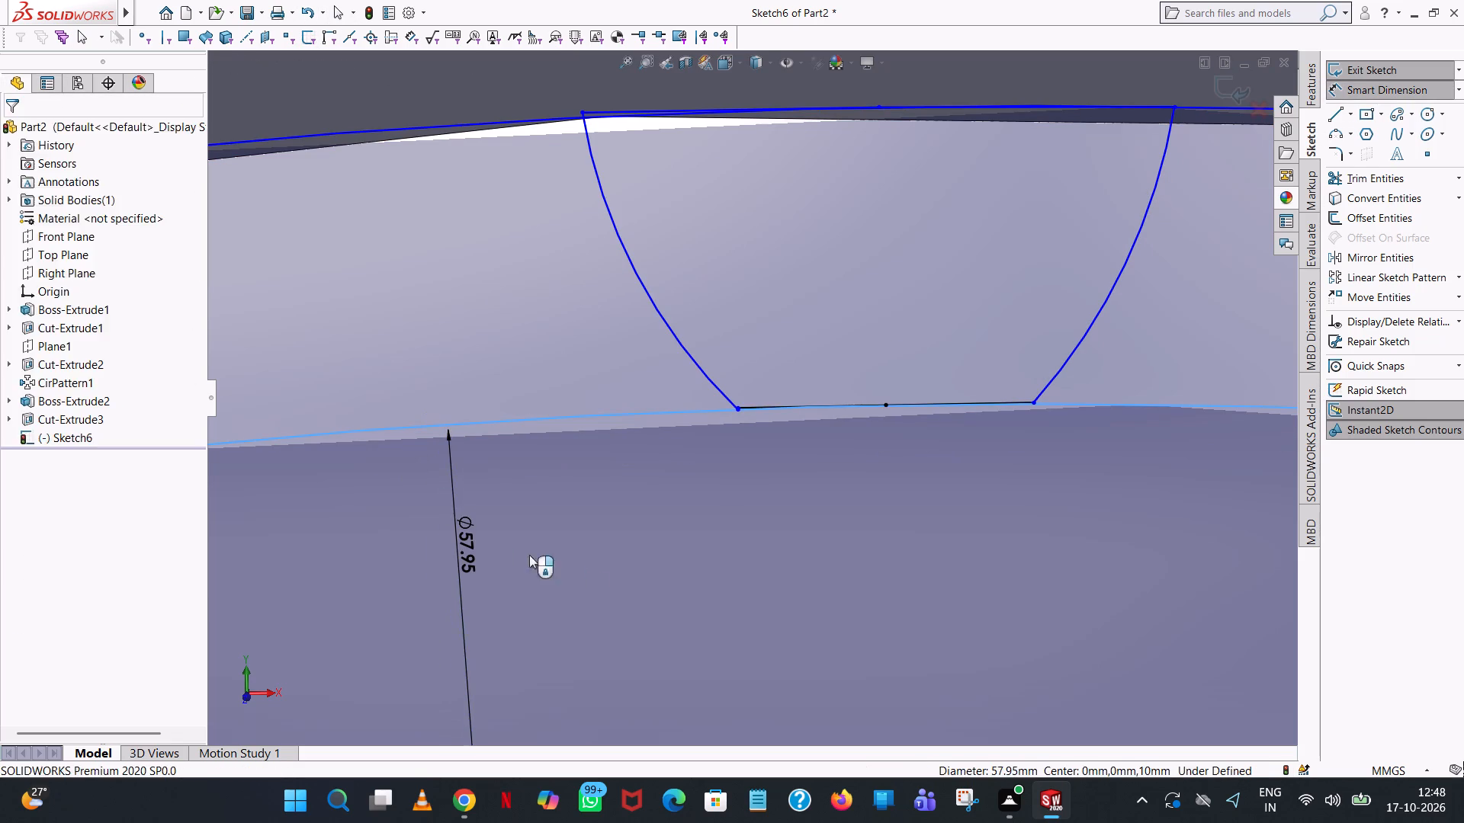
{"action": "left_click", "coordinate": [390, 523]}
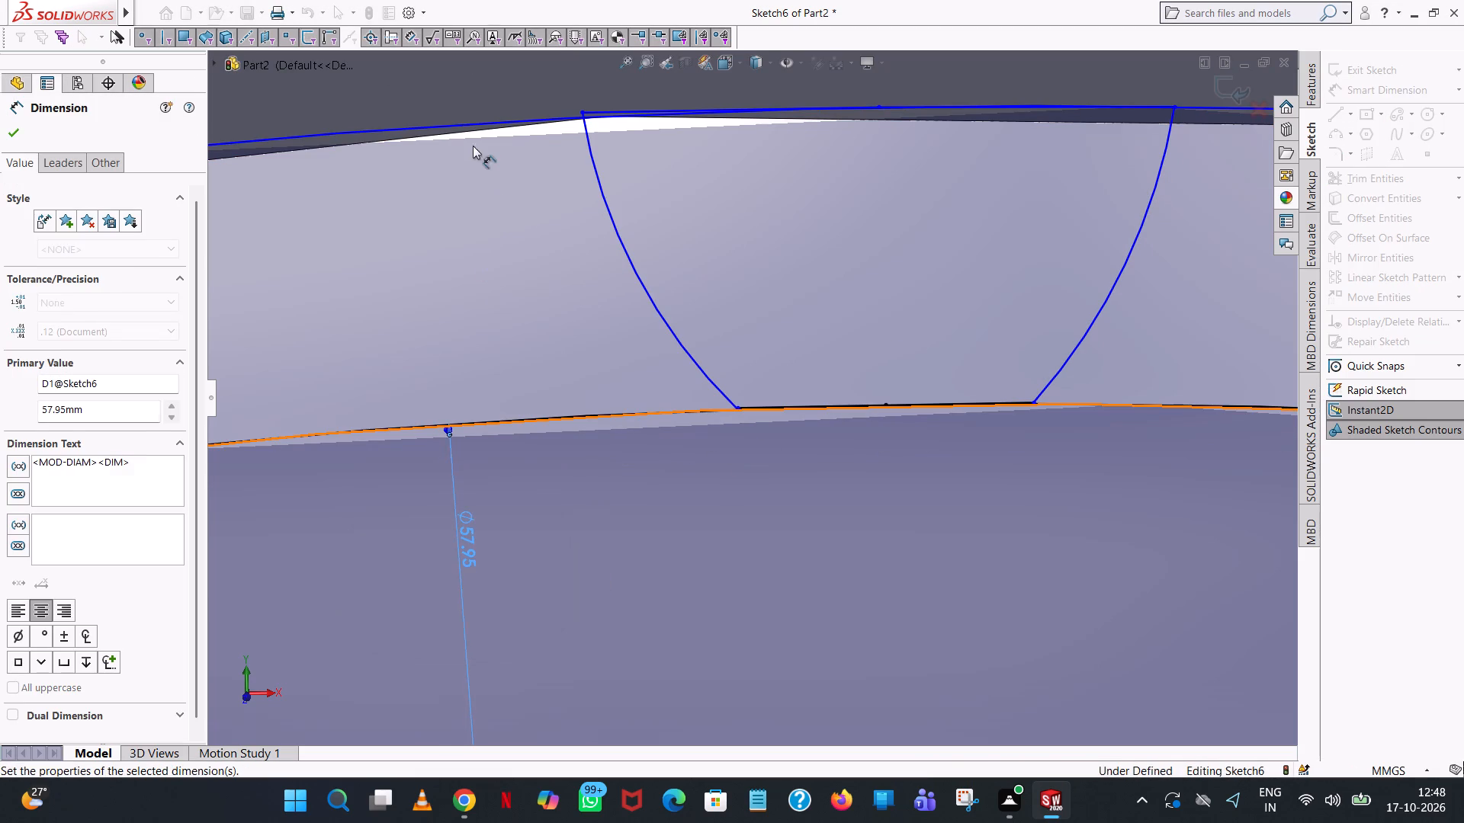
{"action": "left_click", "coordinate": [467, 124]}
{"action": "left_click", "coordinate": [472, 223]}
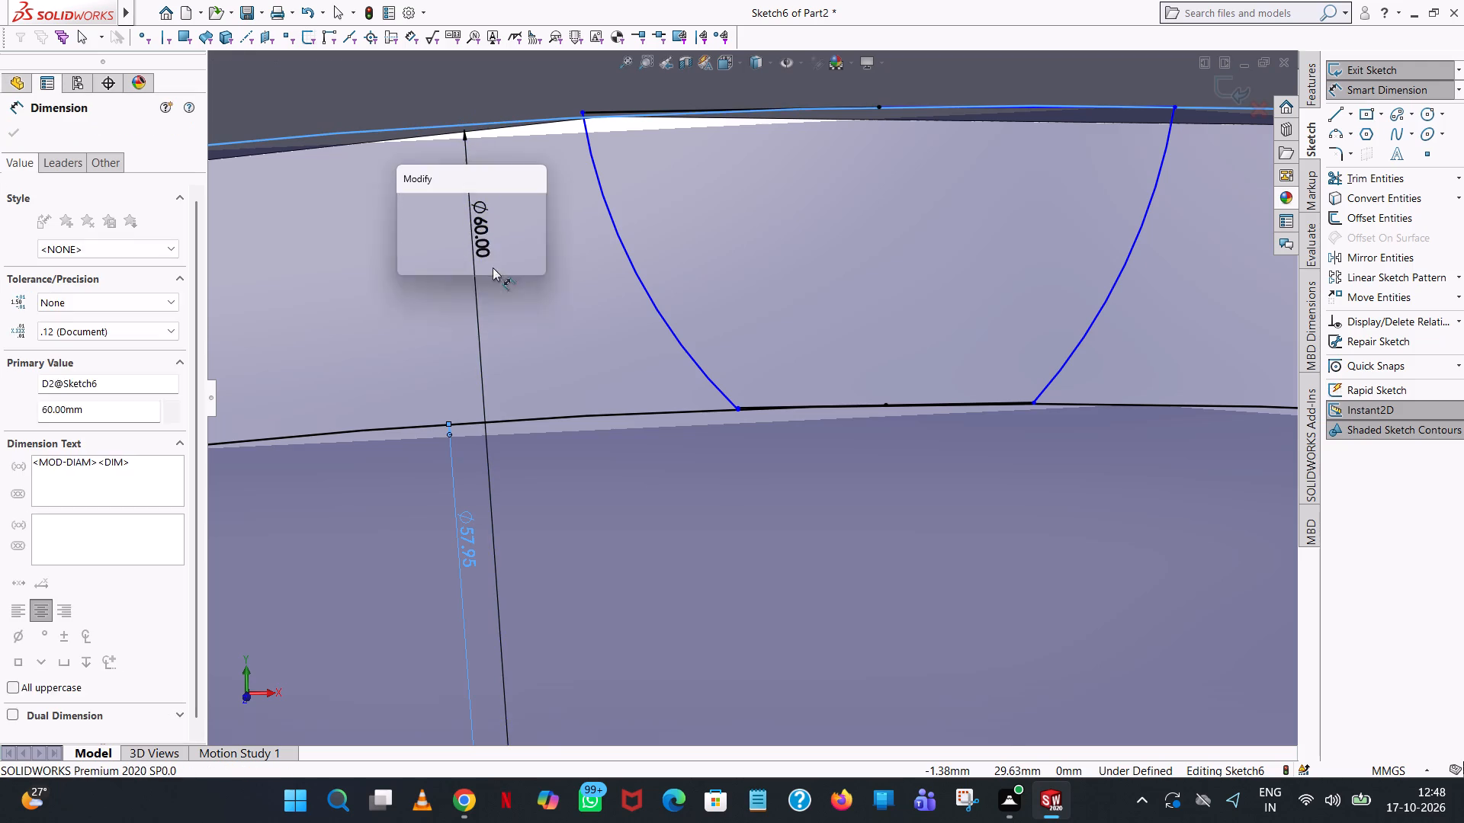
{"action": "left_click", "coordinate": [400, 203]}
{"action": "left_click", "coordinate": [627, 383]}
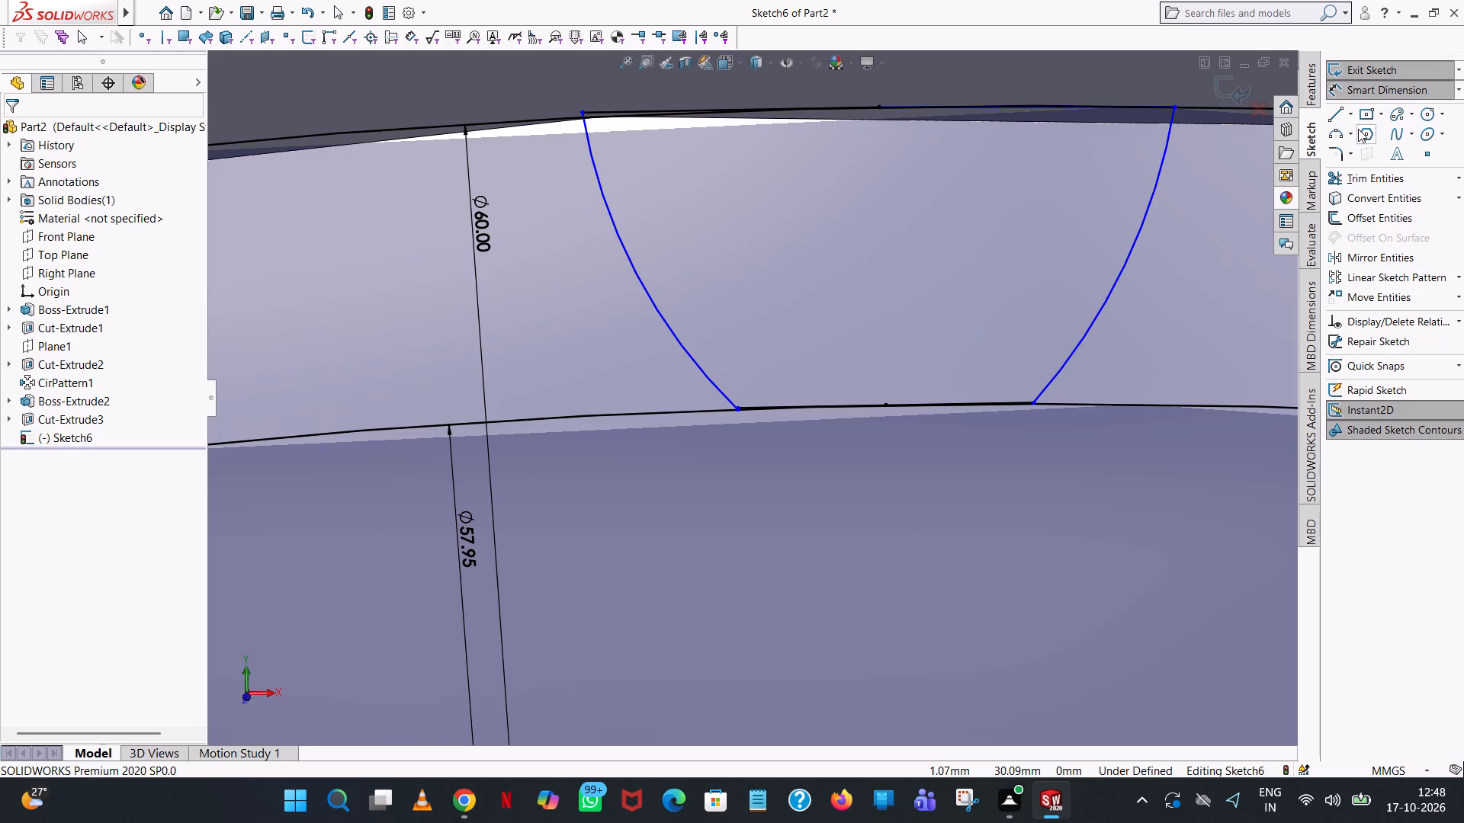
Add radius dimensions to the tooth's right flank arc and left flank arc.
{"action": "left_click", "coordinate": [1133, 246]}
{"action": "left_click", "coordinate": [1193, 265]}
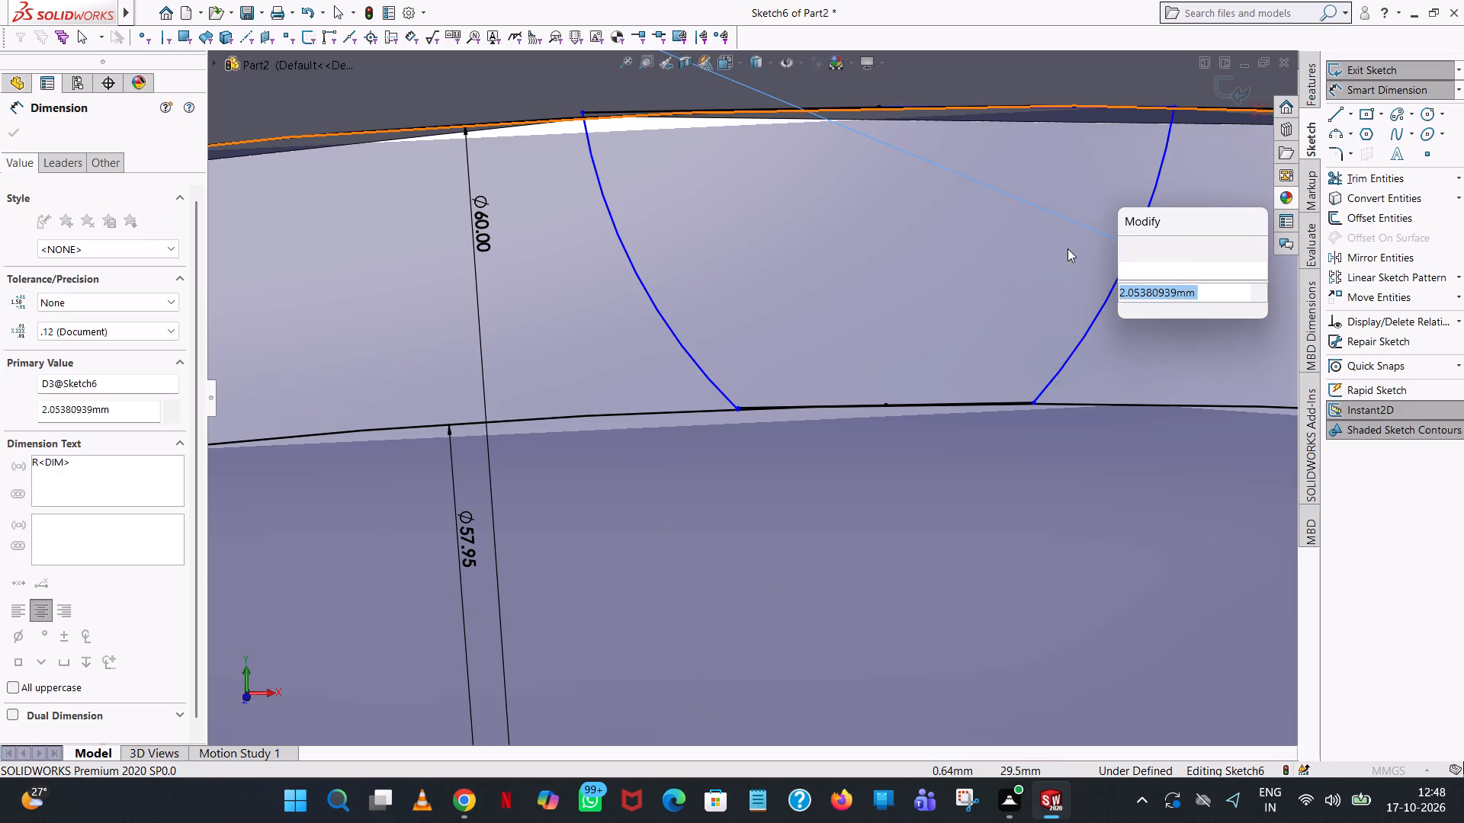
{"action": "left_click", "coordinate": [1122, 251]}
{"action": "left_click", "coordinate": [973, 265]}
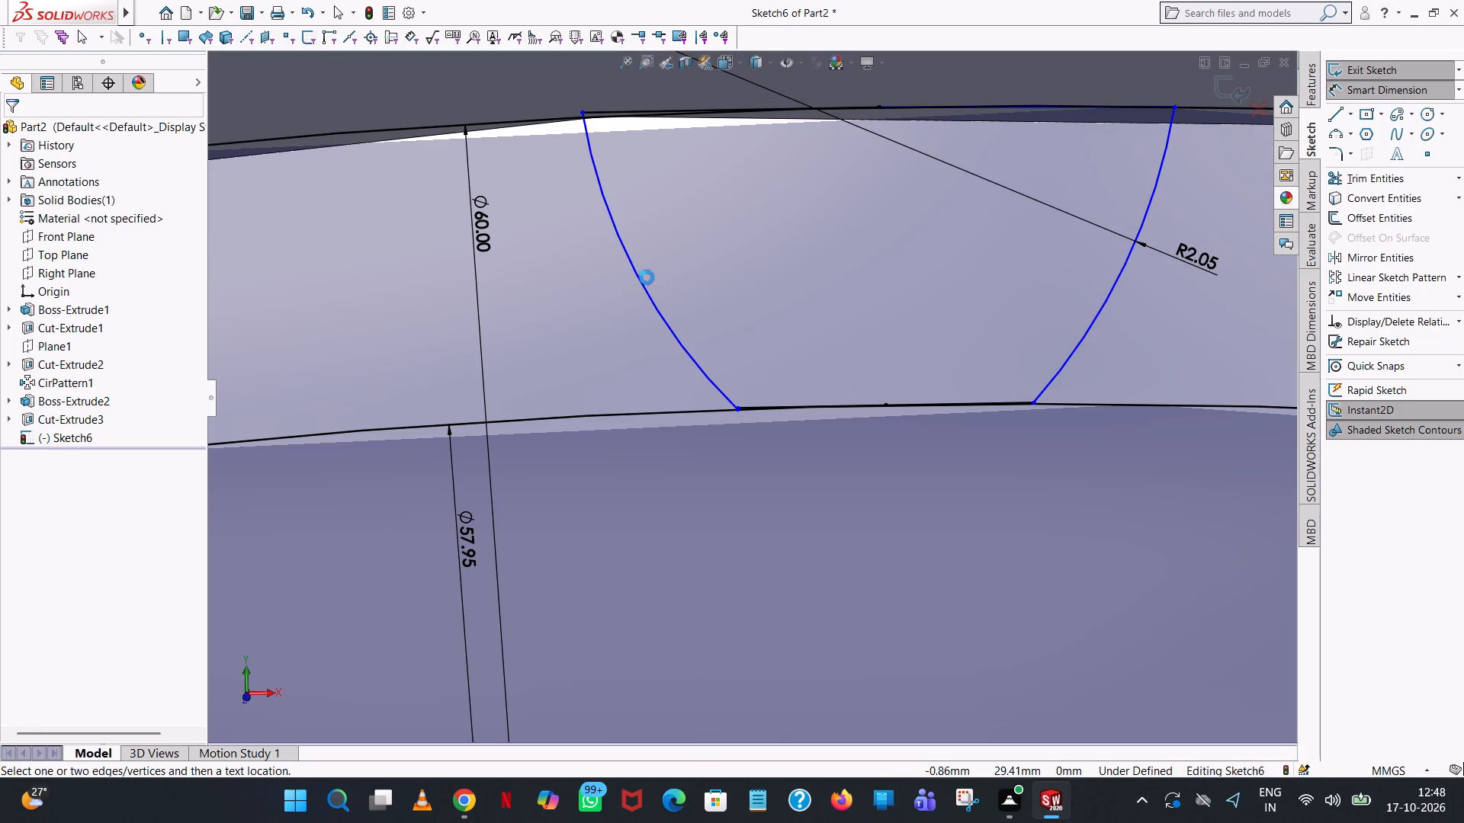
{"action": "left_click", "coordinate": [640, 283]}
{"action": "left_click", "coordinate": [513, 321]}
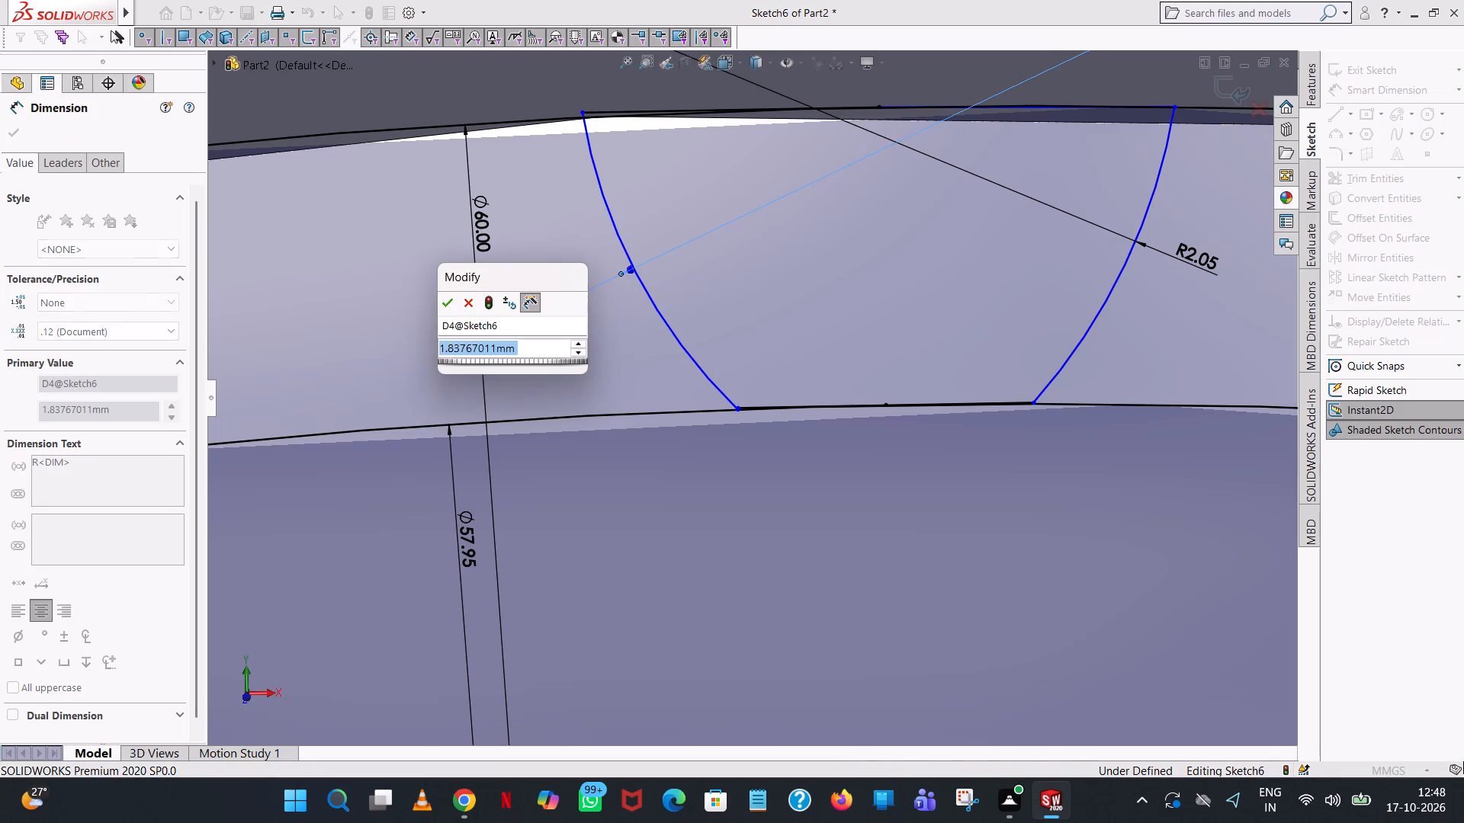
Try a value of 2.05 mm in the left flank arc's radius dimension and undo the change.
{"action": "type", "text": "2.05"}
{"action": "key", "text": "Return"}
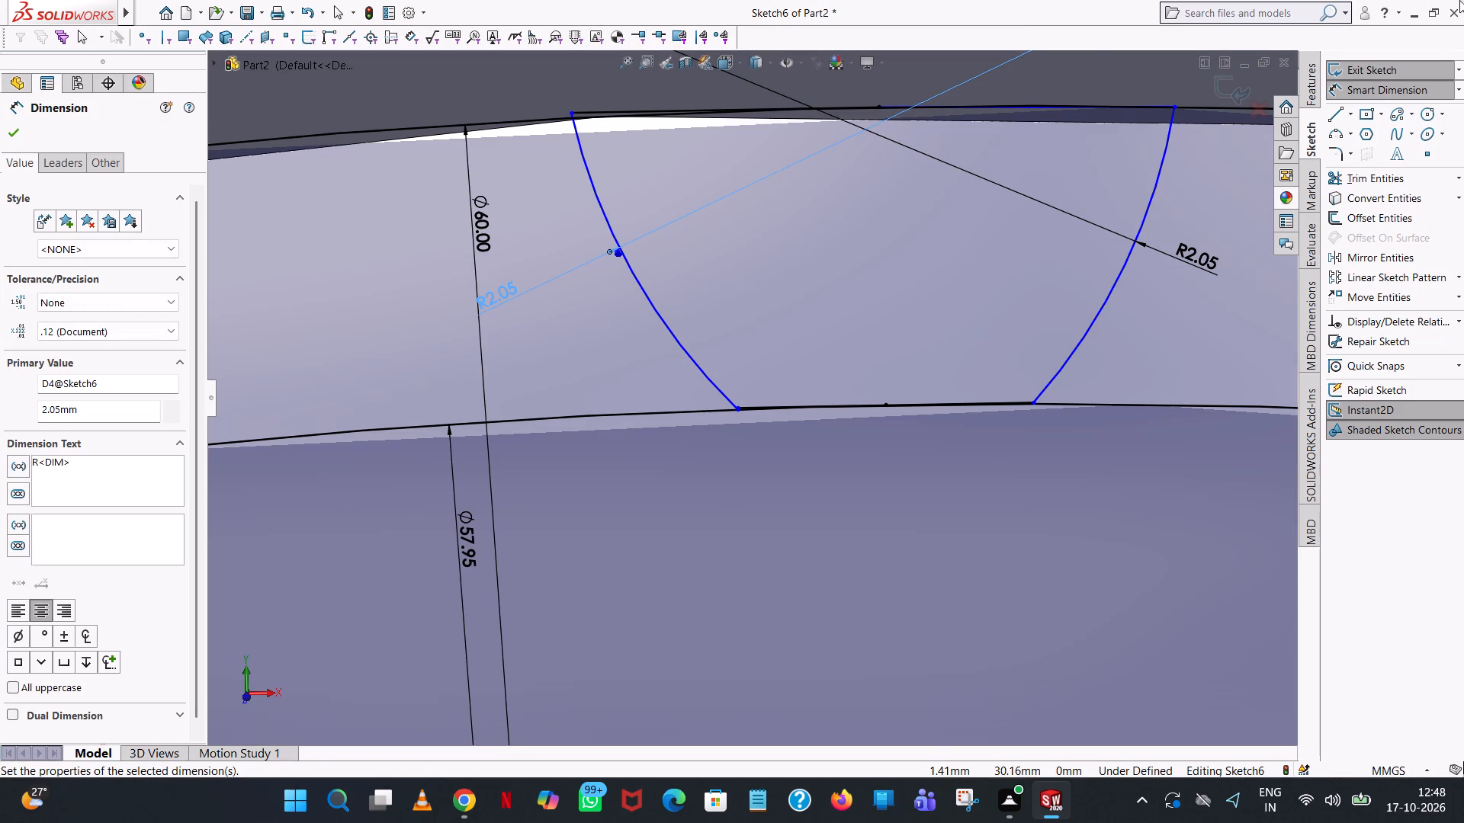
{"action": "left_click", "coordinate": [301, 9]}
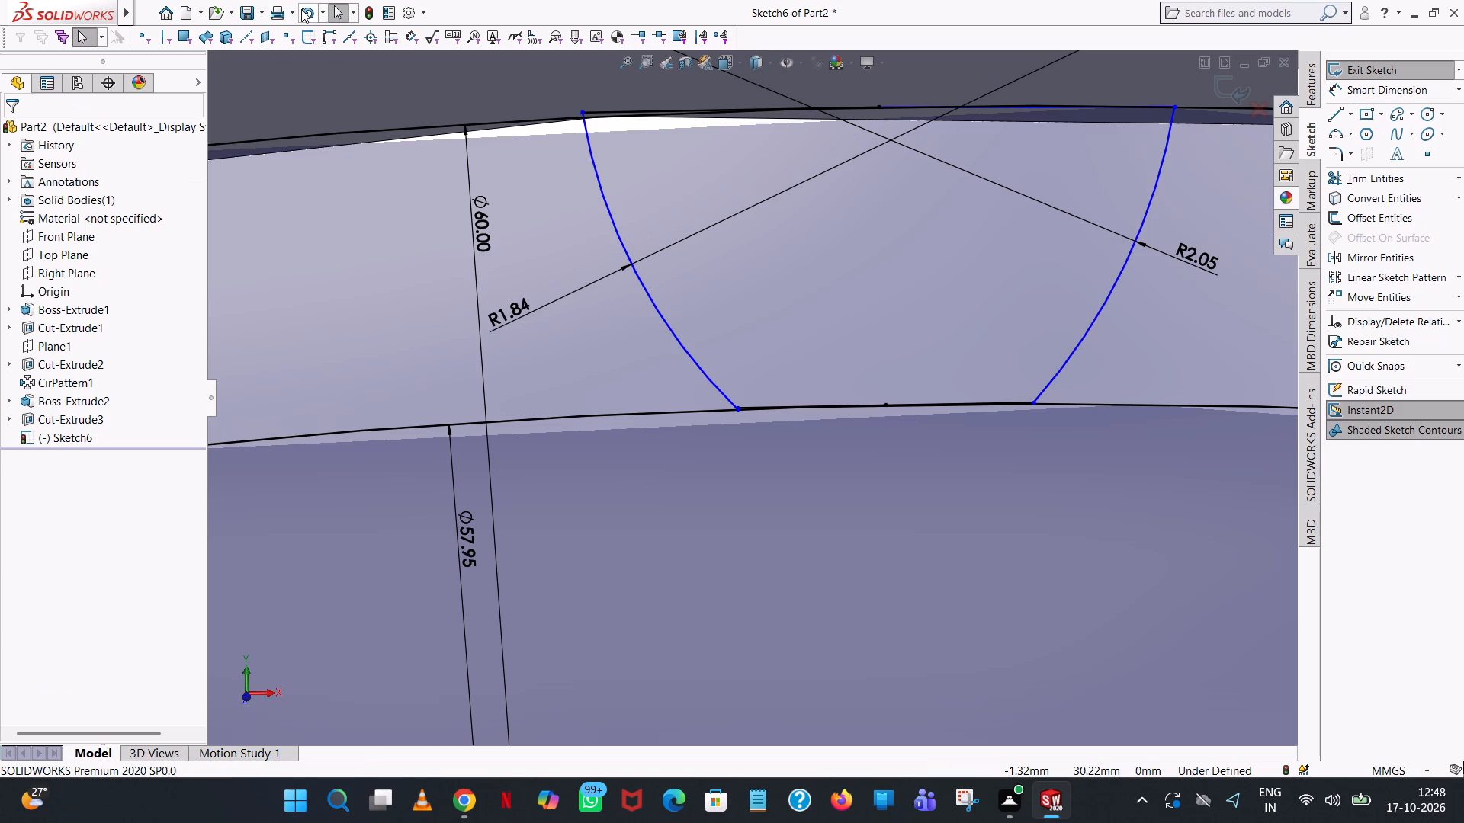
Dimension the length of the horizontal line running leftward from the outer circle's top point.
{"action": "left_click", "coordinate": [667, 108]}
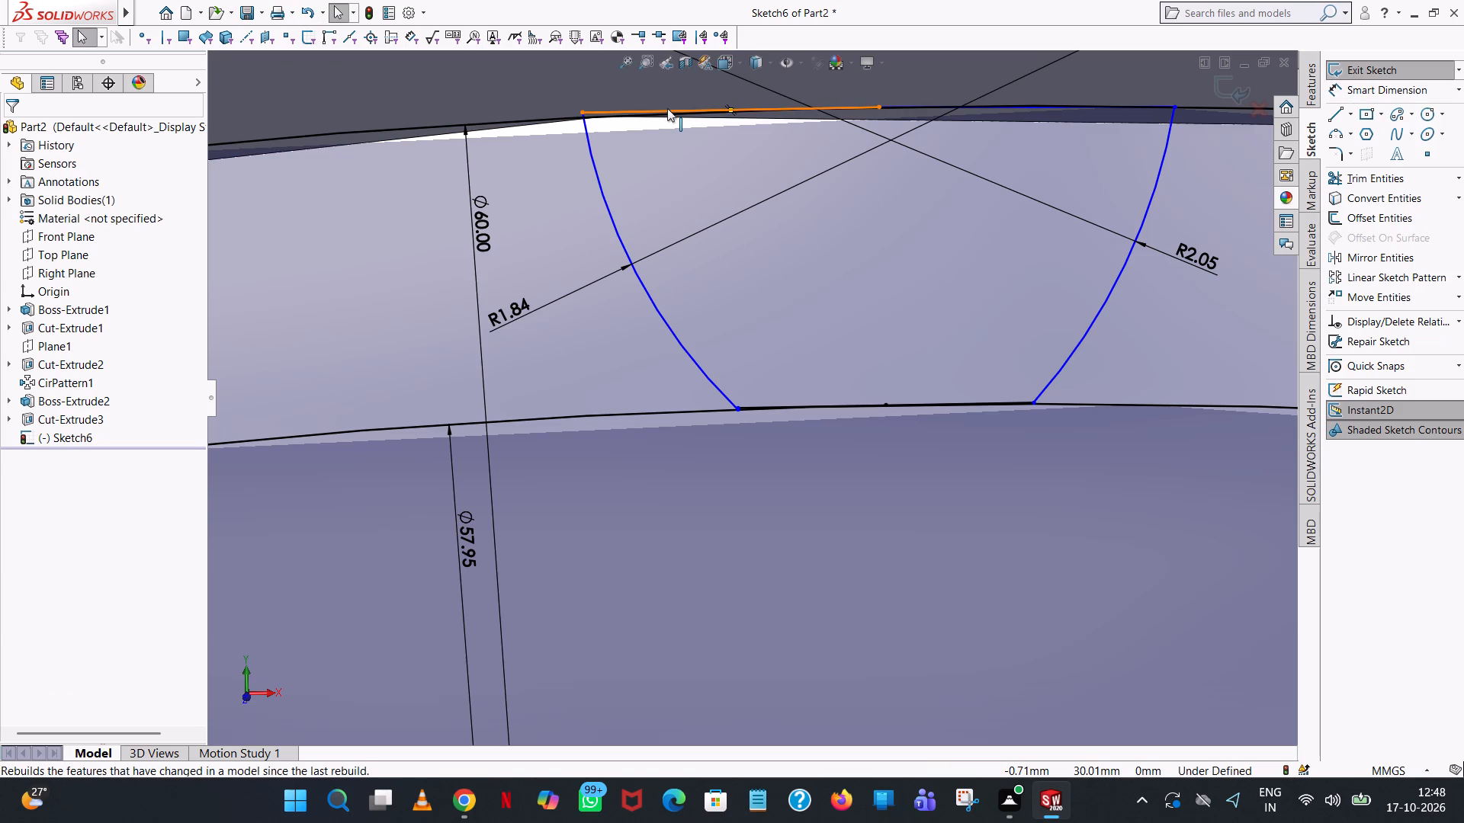
{"action": "left_click", "coordinate": [755, 189]}
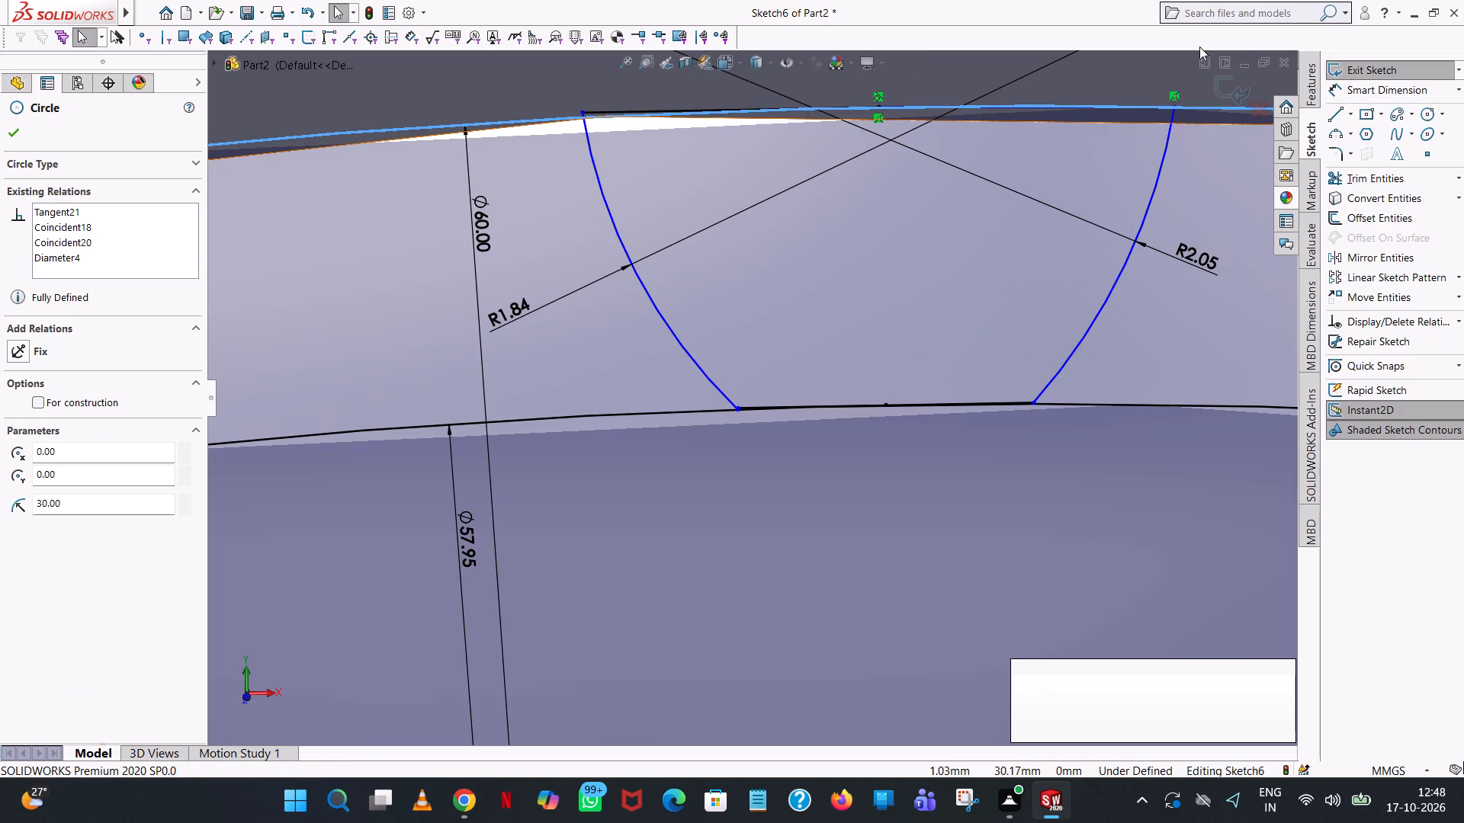
{"action": "left_click", "coordinate": [1396, 91]}
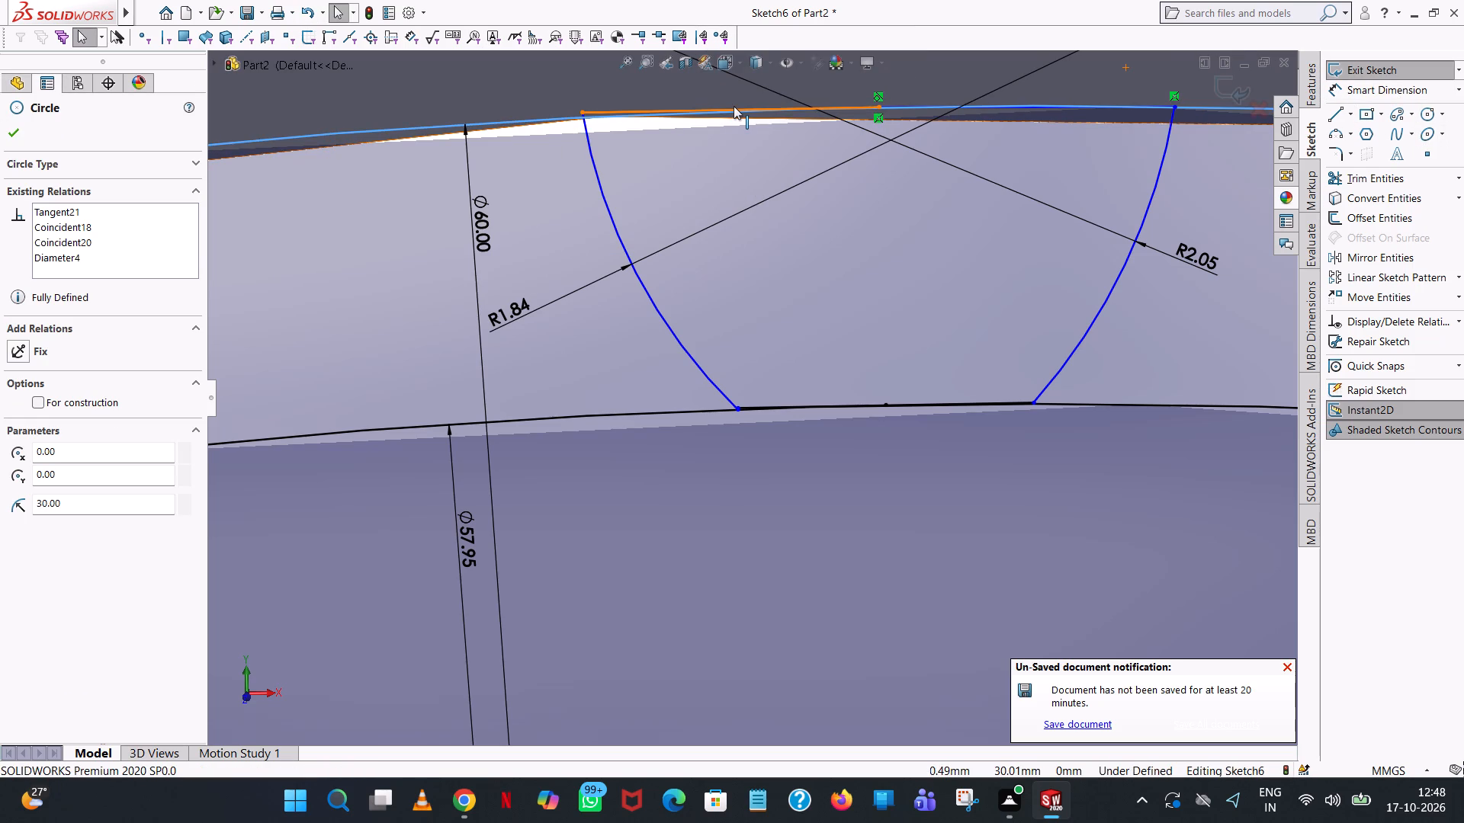
{"action": "left_click", "coordinate": [734, 106]}
{"action": "scroll", "coordinate": [692, 140], "scroll_direction": "down", "scroll_amount": 7}
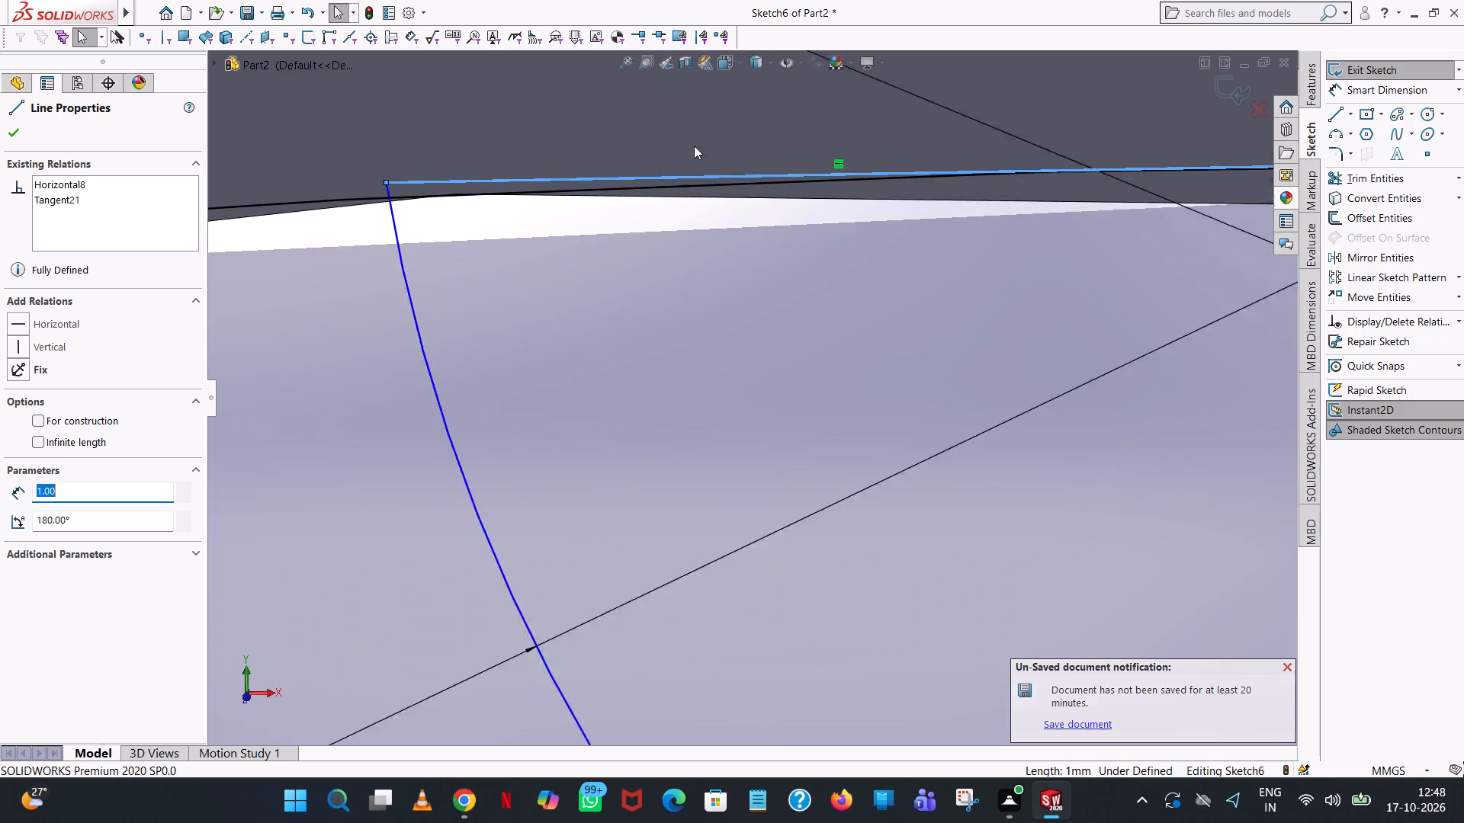
{"action": "left_click", "coordinate": [1393, 88]}
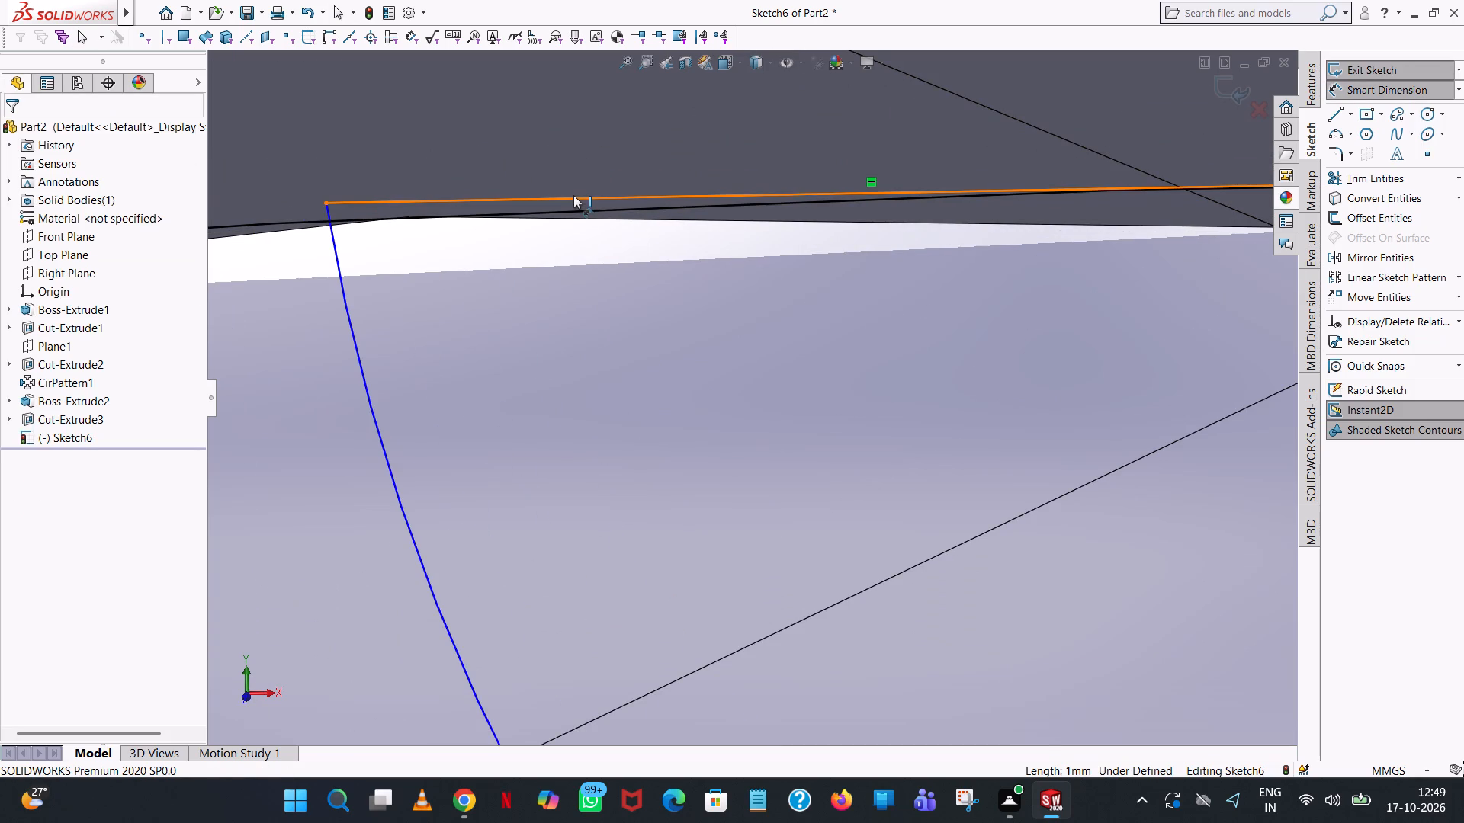
{"action": "left_click", "coordinate": [573, 195]}
{"action": "left_click", "coordinate": [573, 139]}
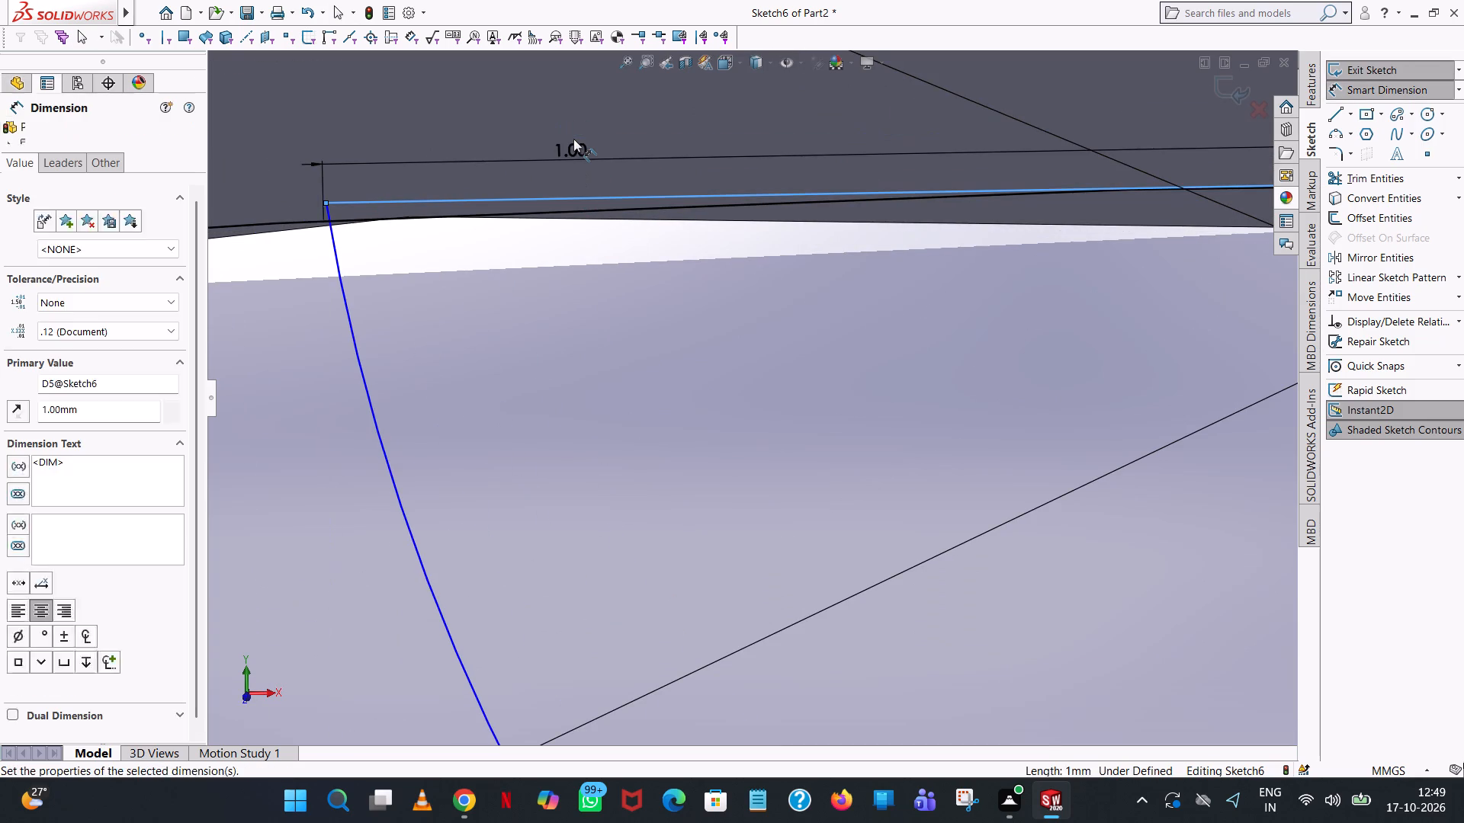
{"action": "left_click", "coordinate": [495, 139]}
{"action": "left_click", "coordinate": [504, 132]}
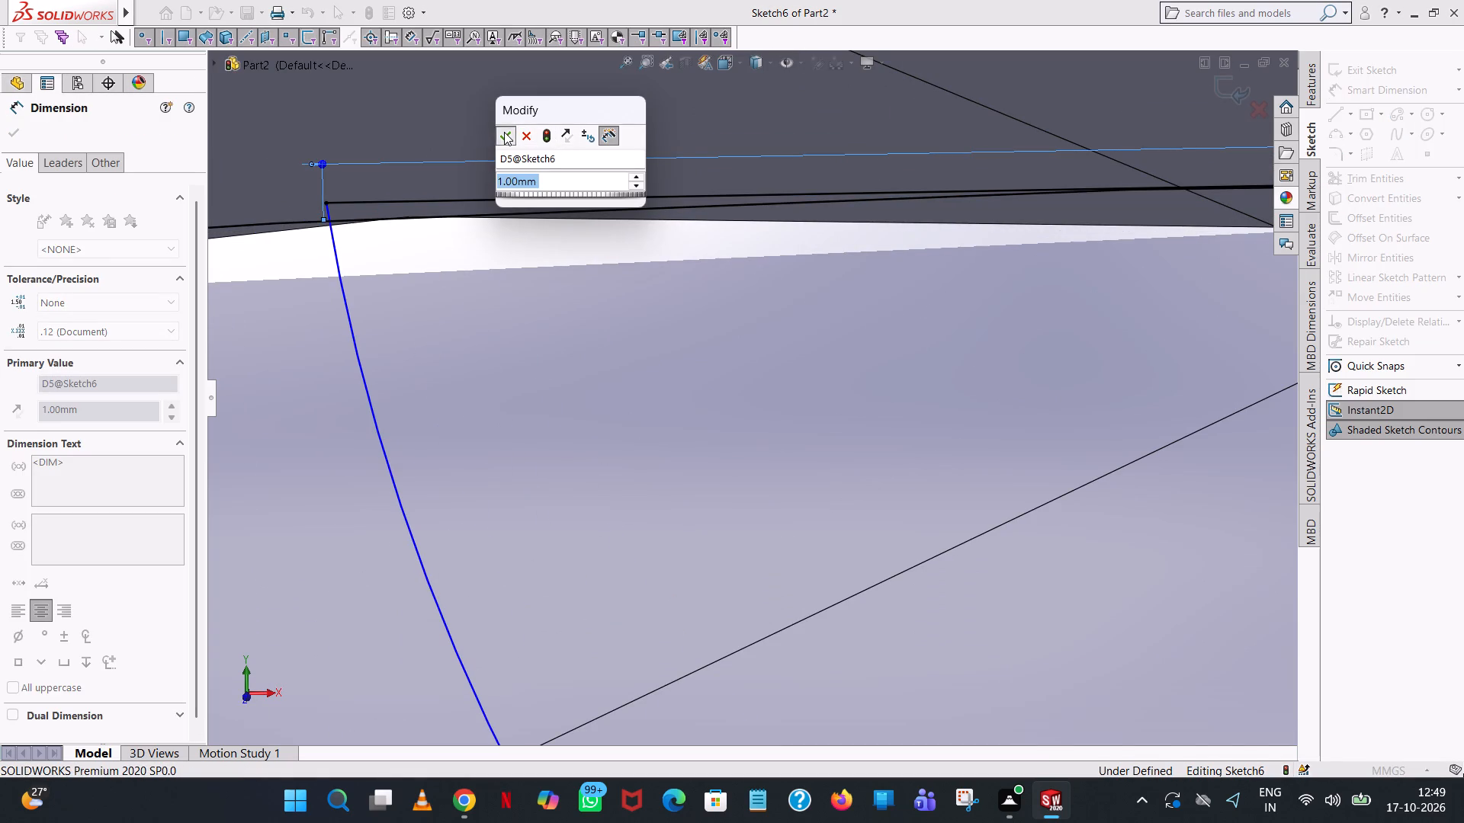
Dimension the length of the line running rightward from the outer circle's top point to the right flank arc.
{"action": "scroll", "coordinate": [822, 349], "scroll_direction": "up", "scroll_amount": 4}
{"action": "scroll", "coordinate": [968, 467], "scroll_direction": "up", "scroll_amount": 5}
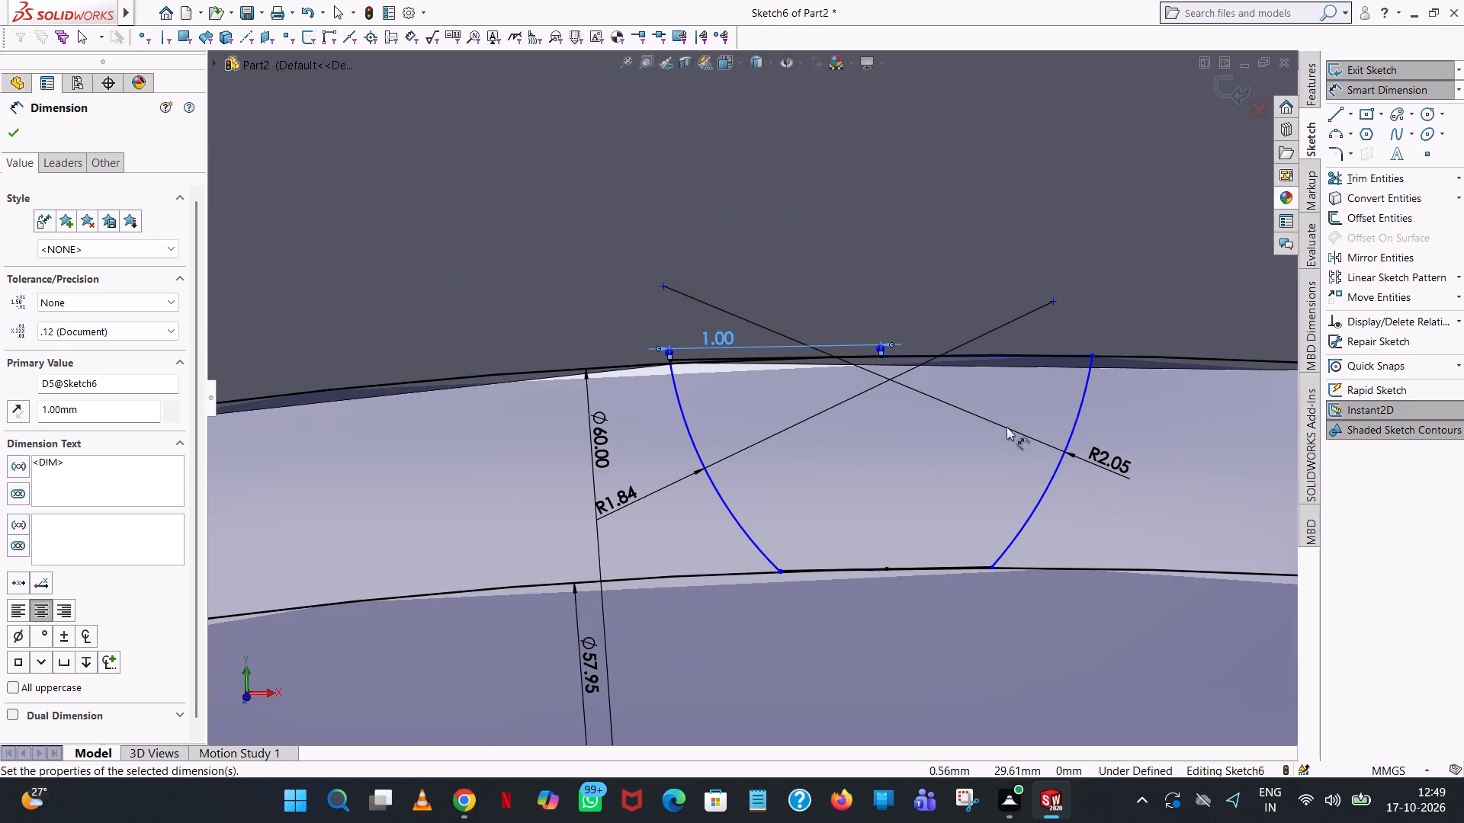
{"action": "left_click", "coordinate": [1004, 351]}
{"action": "left_click", "coordinate": [1004, 249]}
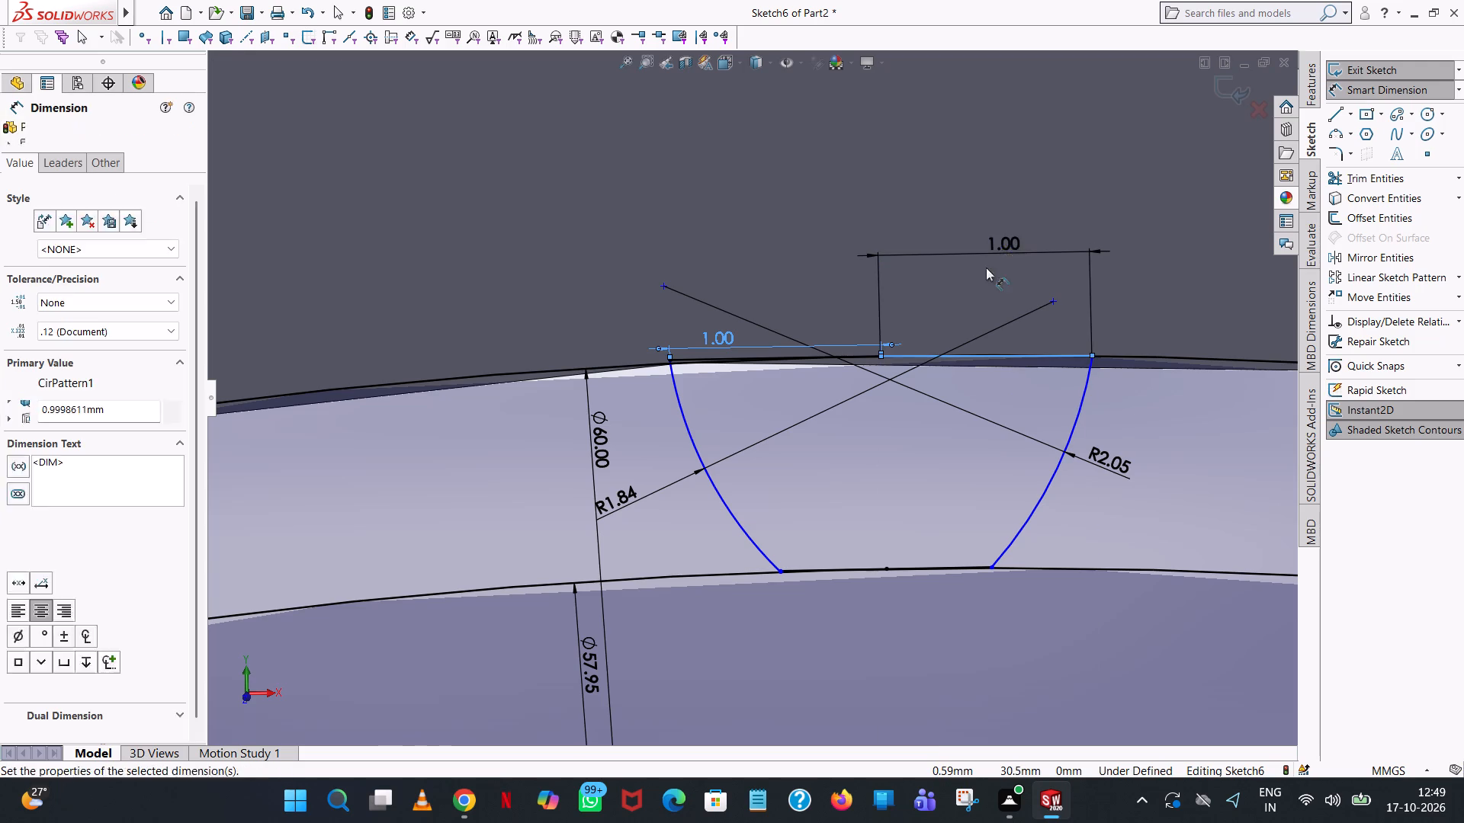
{"action": "left_click", "coordinate": [933, 223]}
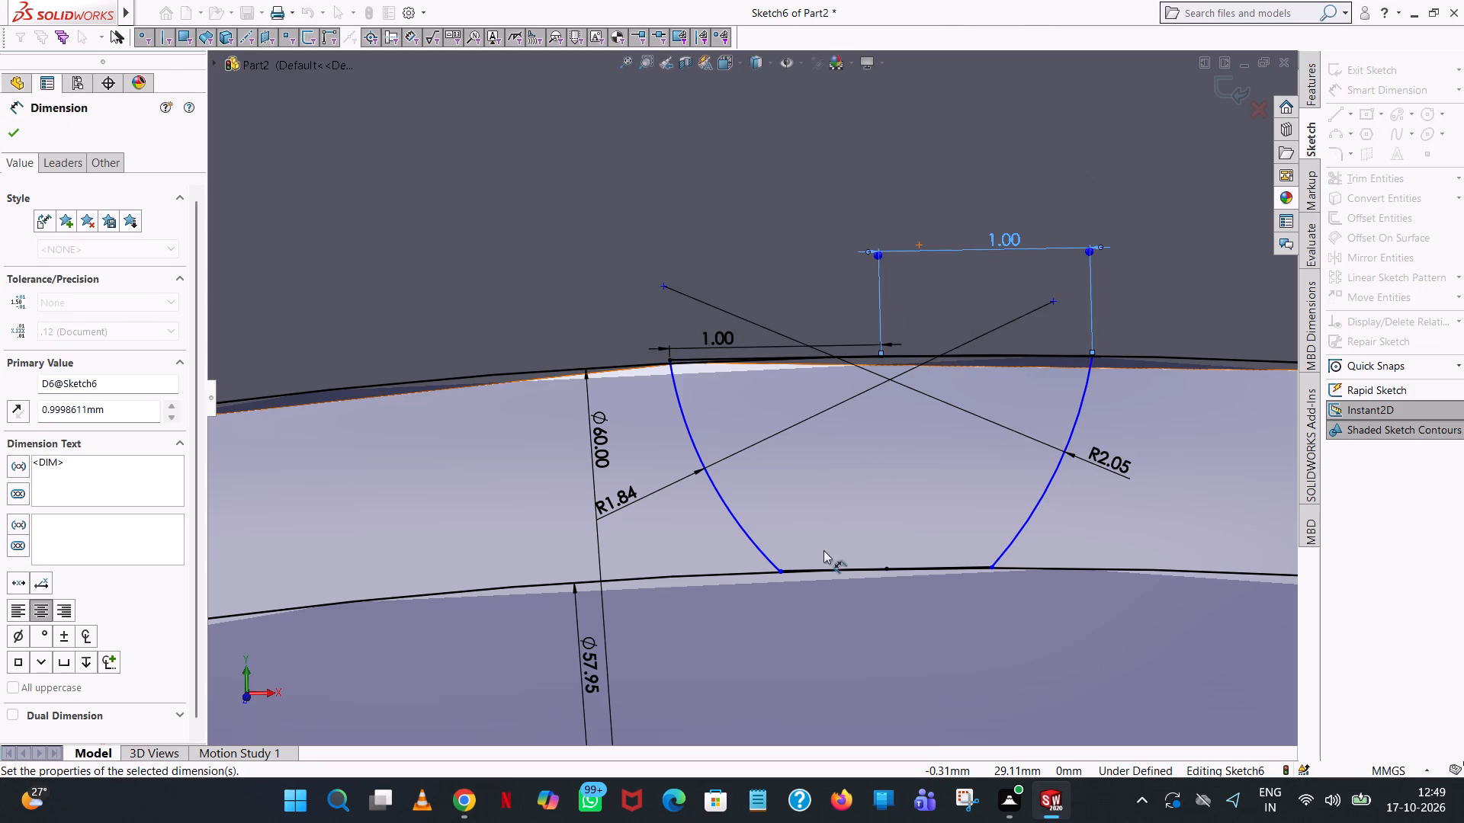
Dimension the lengths of the two short lines on either side of the inner circle's top point.
{"action": "left_click", "coordinate": [827, 567]}
{"action": "left_click", "coordinate": [840, 620]}
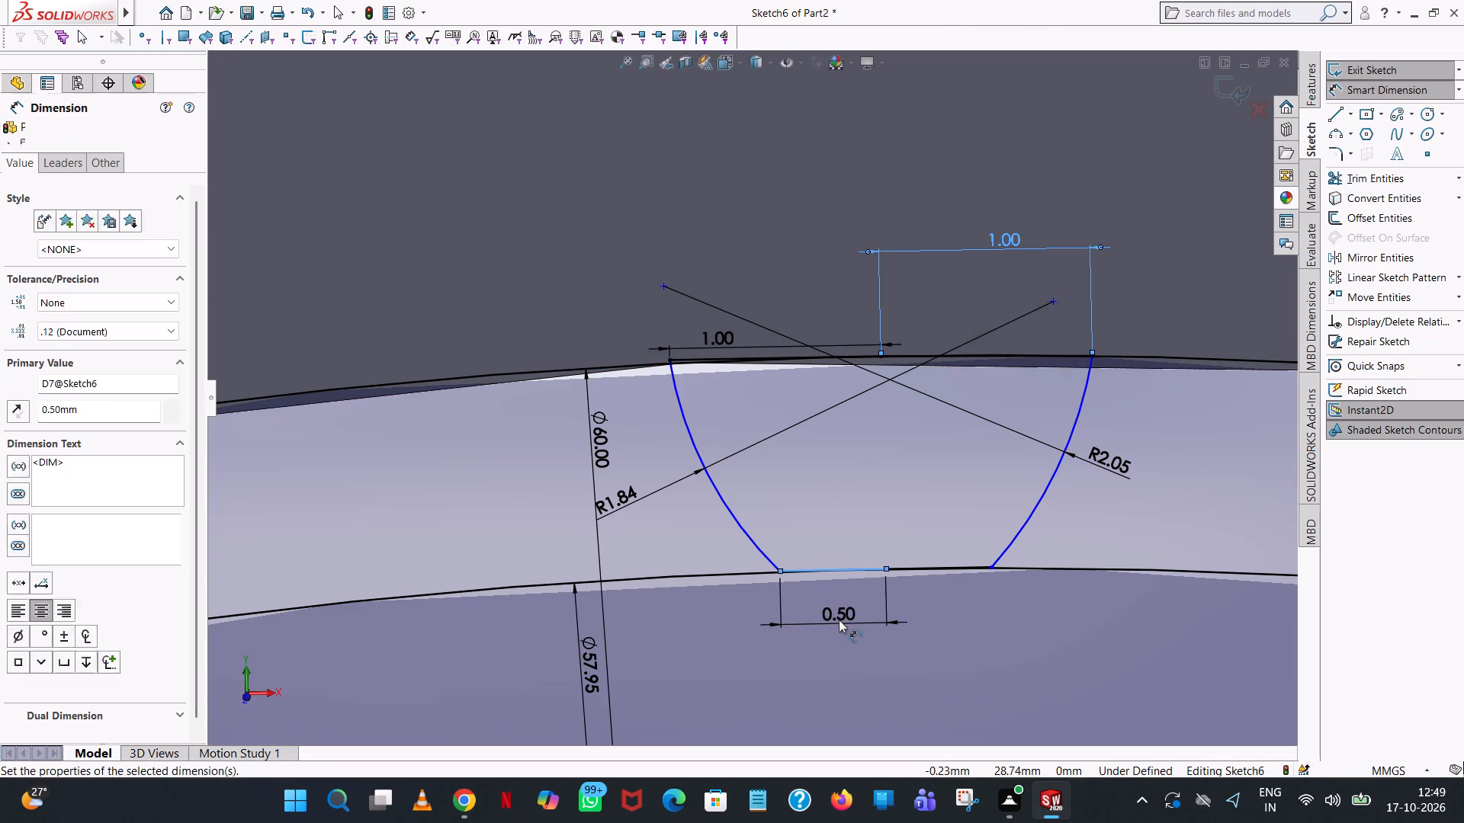
{"action": "left_click", "coordinate": [776, 604]}
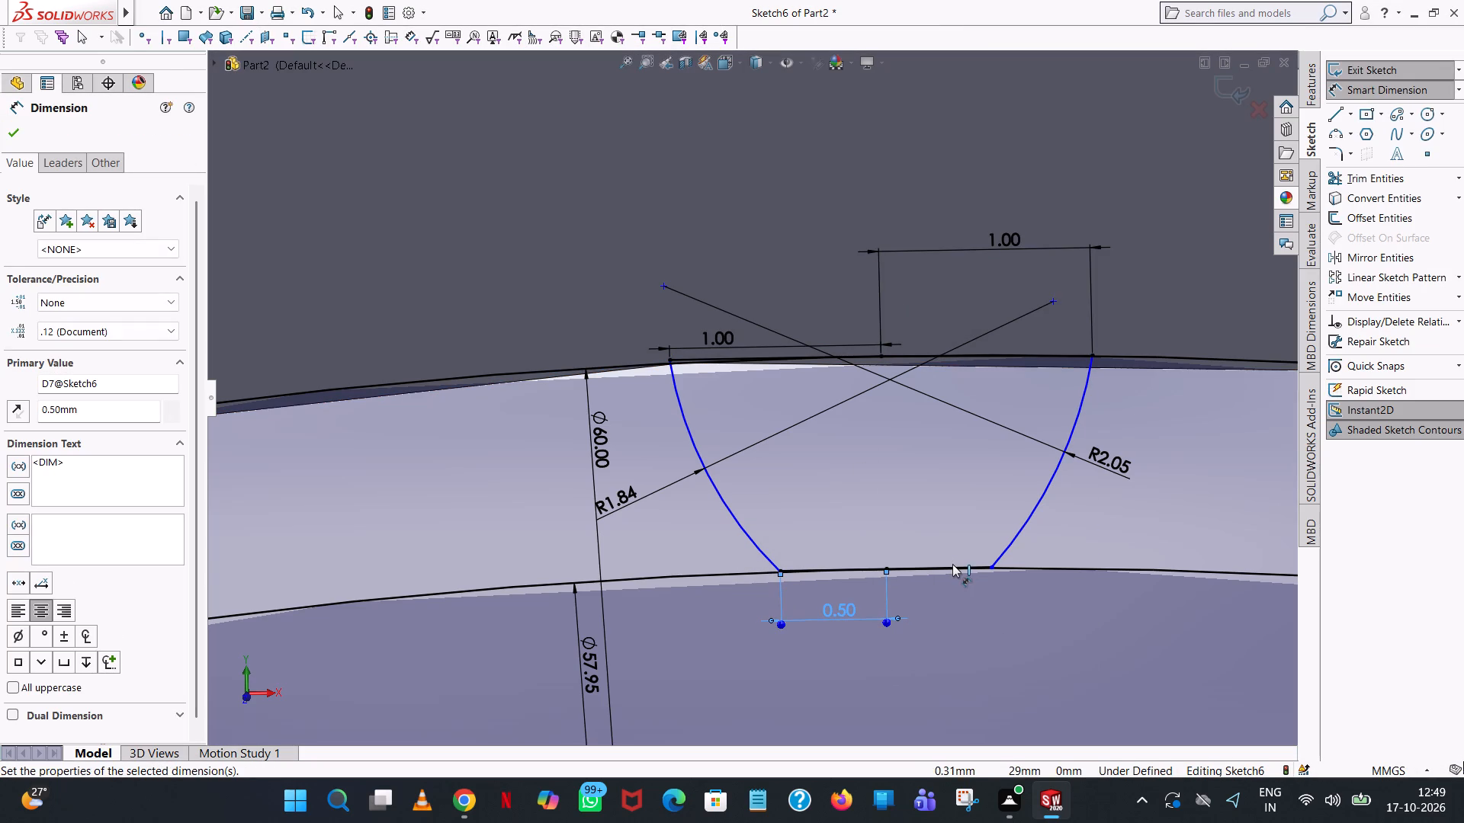
{"action": "left_click", "coordinate": [952, 564]}
{"action": "left_click", "coordinate": [958, 626]}
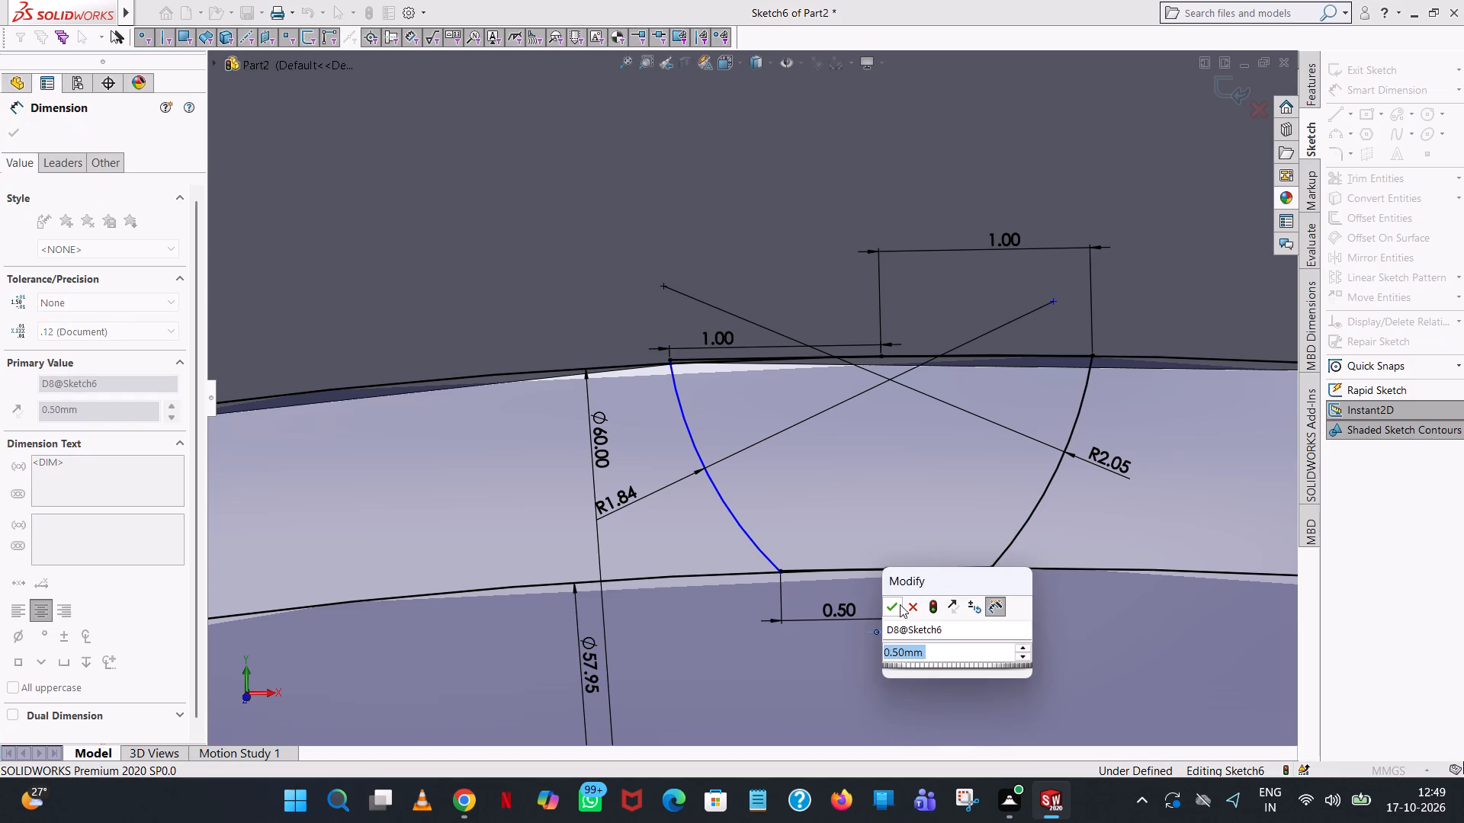
{"action": "left_click", "coordinate": [896, 607]}
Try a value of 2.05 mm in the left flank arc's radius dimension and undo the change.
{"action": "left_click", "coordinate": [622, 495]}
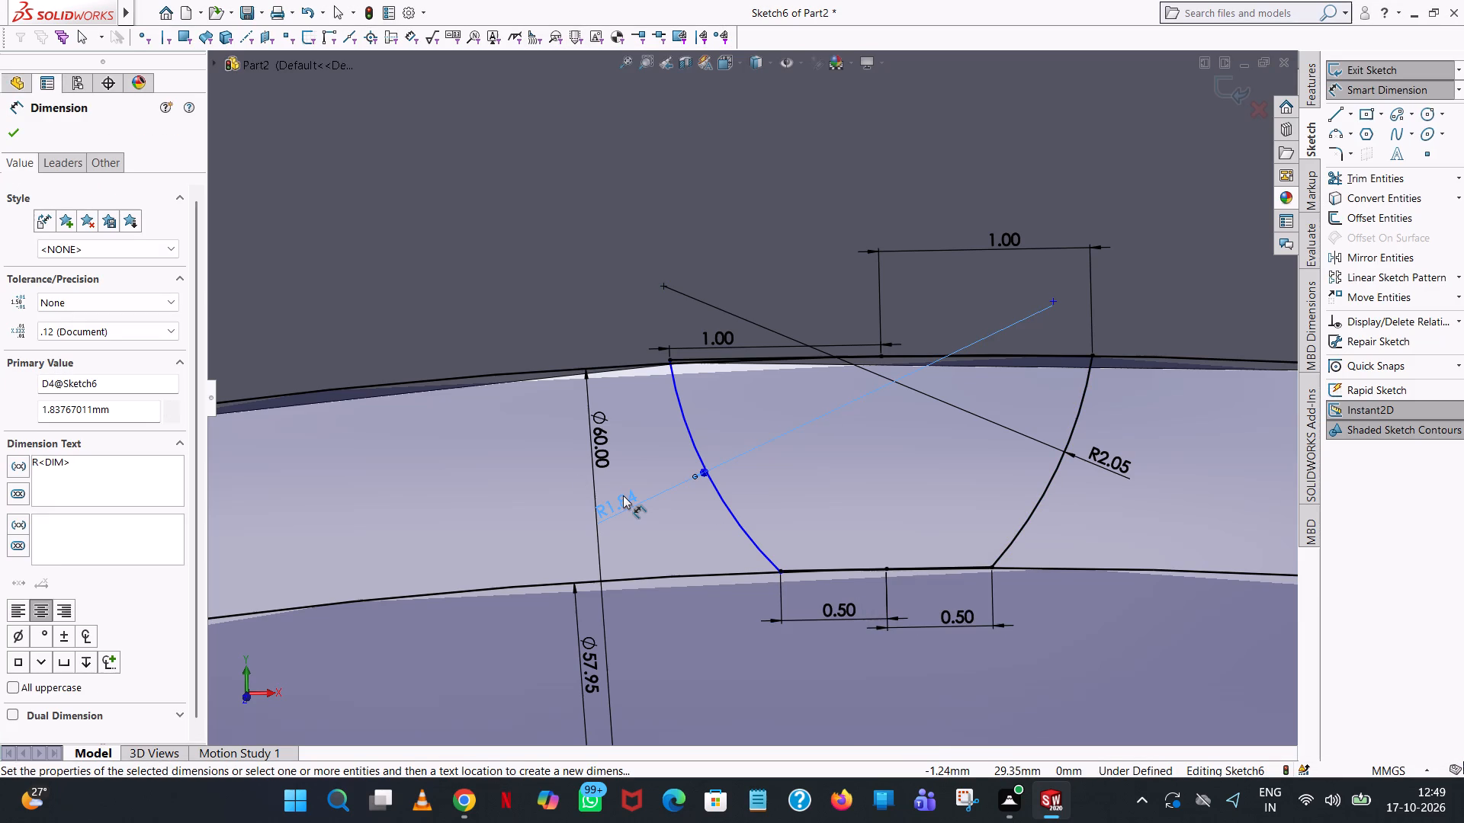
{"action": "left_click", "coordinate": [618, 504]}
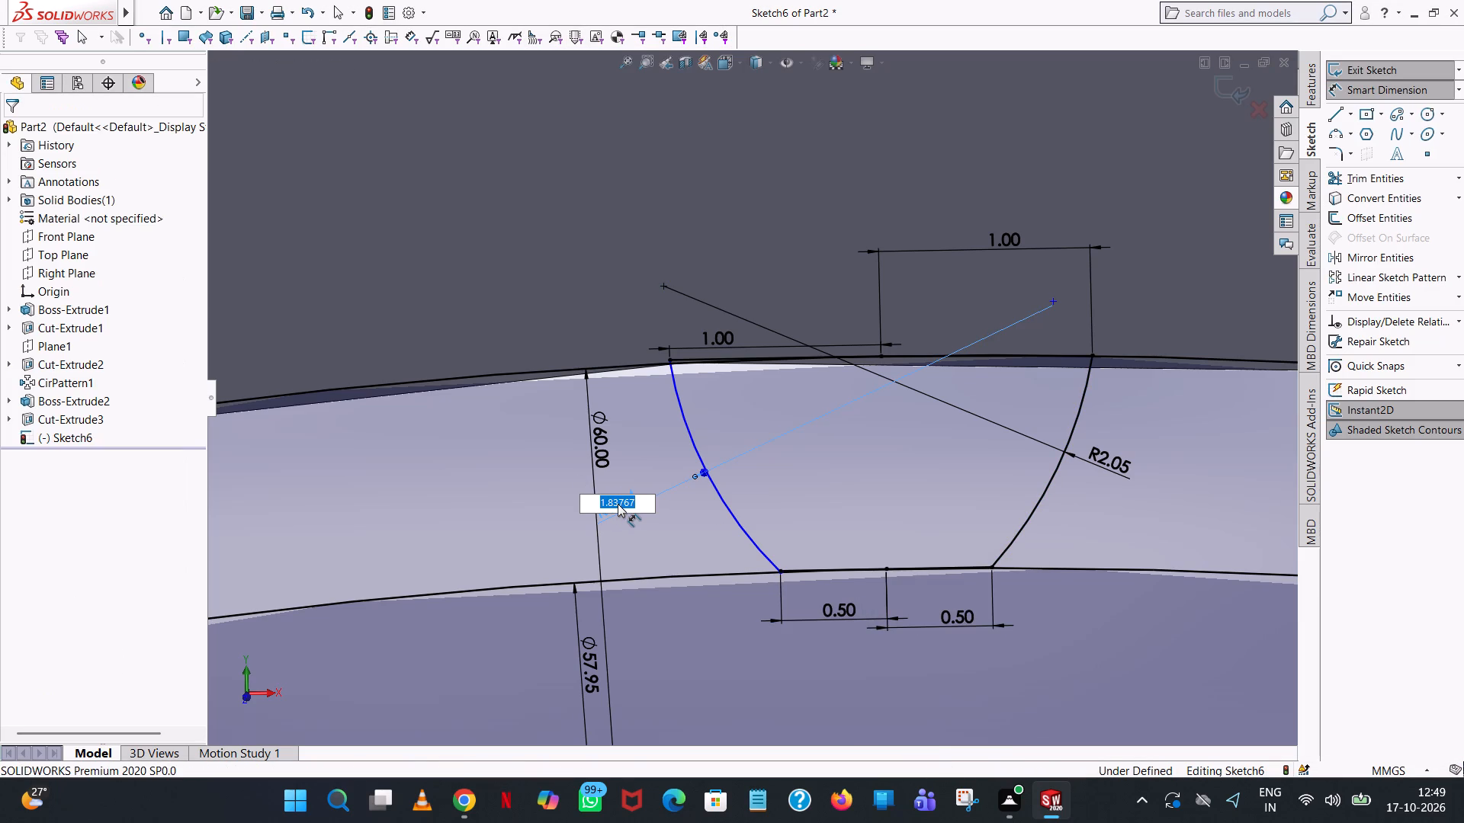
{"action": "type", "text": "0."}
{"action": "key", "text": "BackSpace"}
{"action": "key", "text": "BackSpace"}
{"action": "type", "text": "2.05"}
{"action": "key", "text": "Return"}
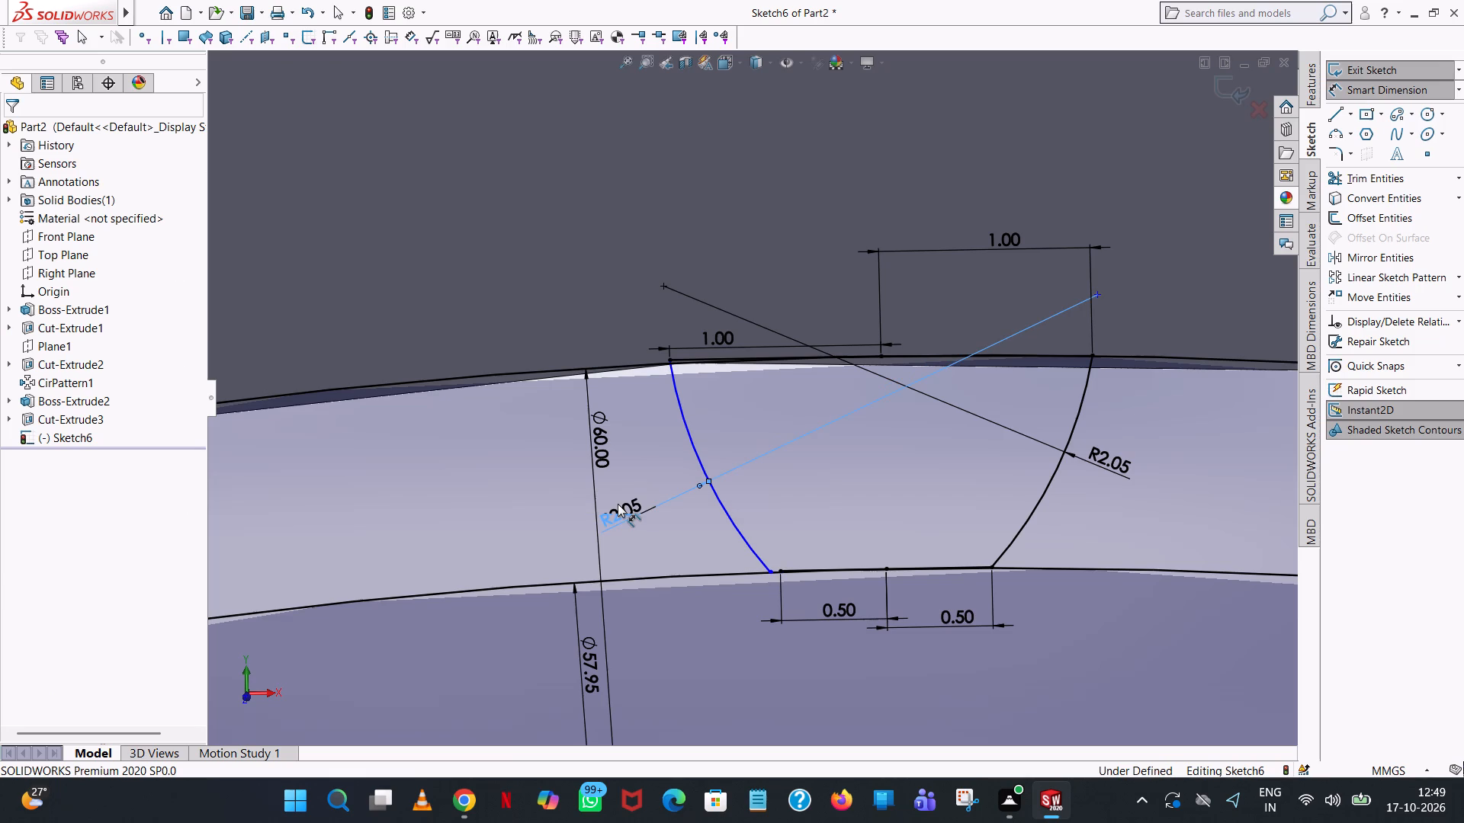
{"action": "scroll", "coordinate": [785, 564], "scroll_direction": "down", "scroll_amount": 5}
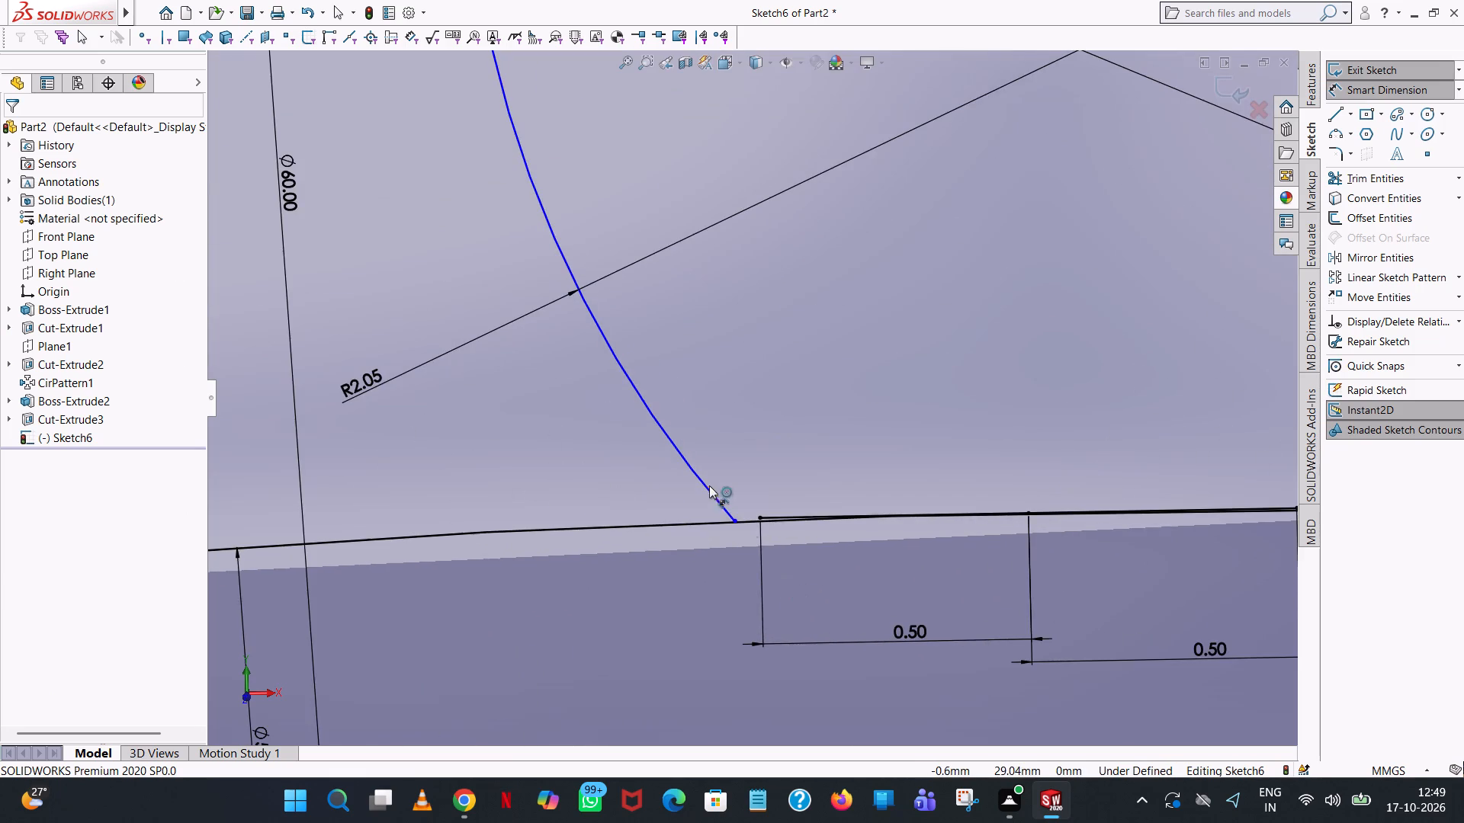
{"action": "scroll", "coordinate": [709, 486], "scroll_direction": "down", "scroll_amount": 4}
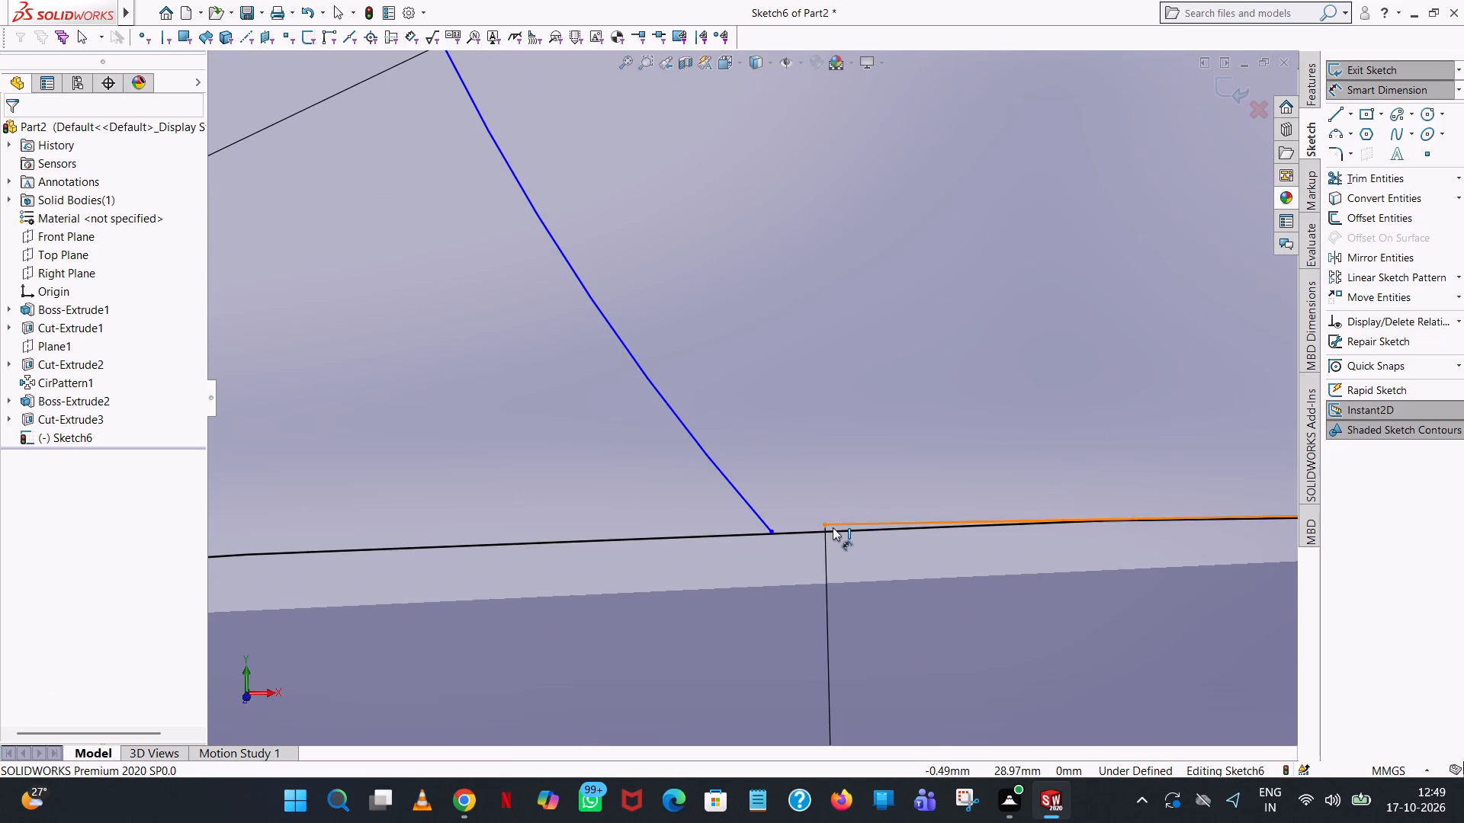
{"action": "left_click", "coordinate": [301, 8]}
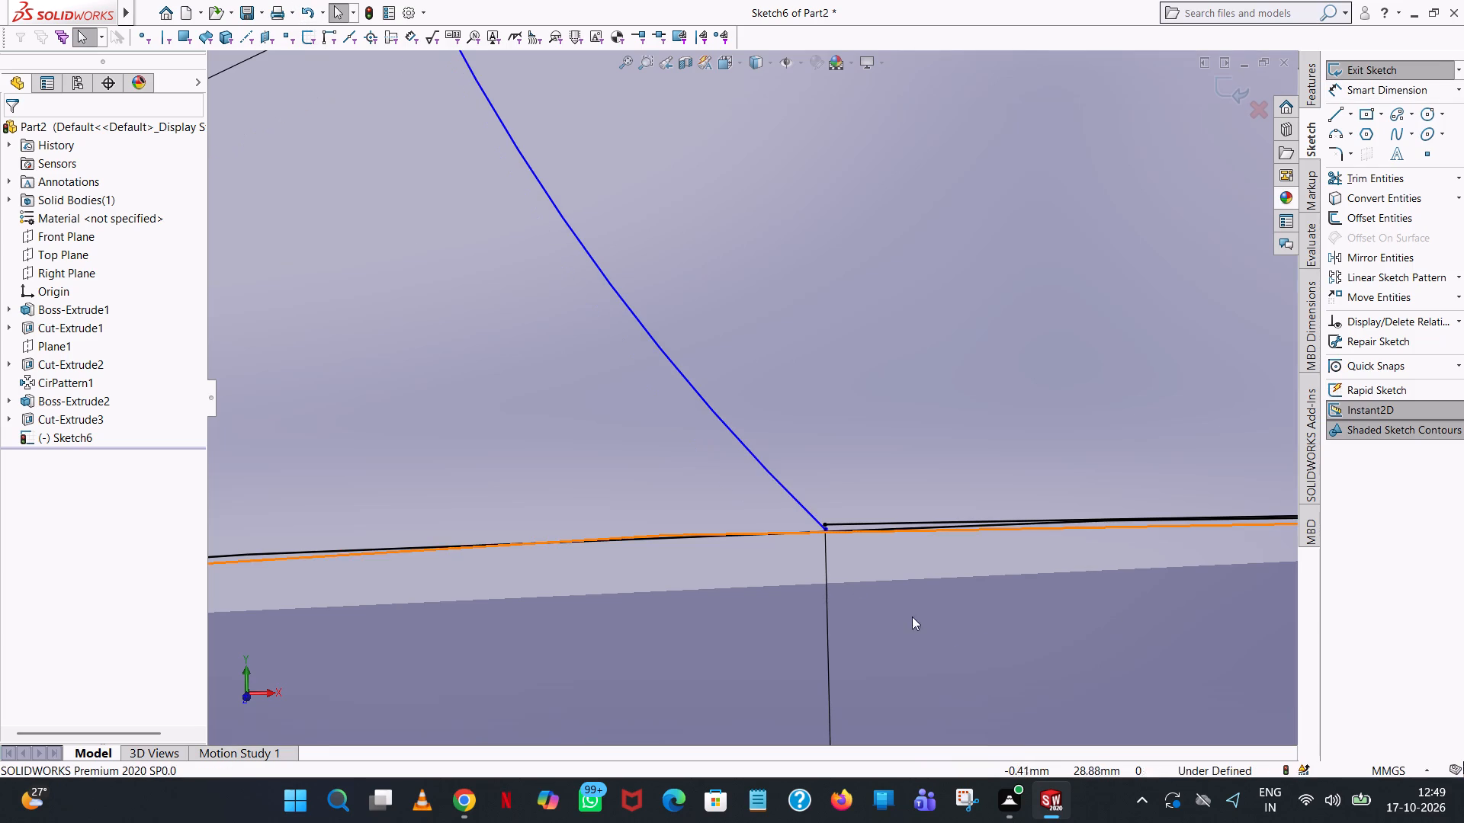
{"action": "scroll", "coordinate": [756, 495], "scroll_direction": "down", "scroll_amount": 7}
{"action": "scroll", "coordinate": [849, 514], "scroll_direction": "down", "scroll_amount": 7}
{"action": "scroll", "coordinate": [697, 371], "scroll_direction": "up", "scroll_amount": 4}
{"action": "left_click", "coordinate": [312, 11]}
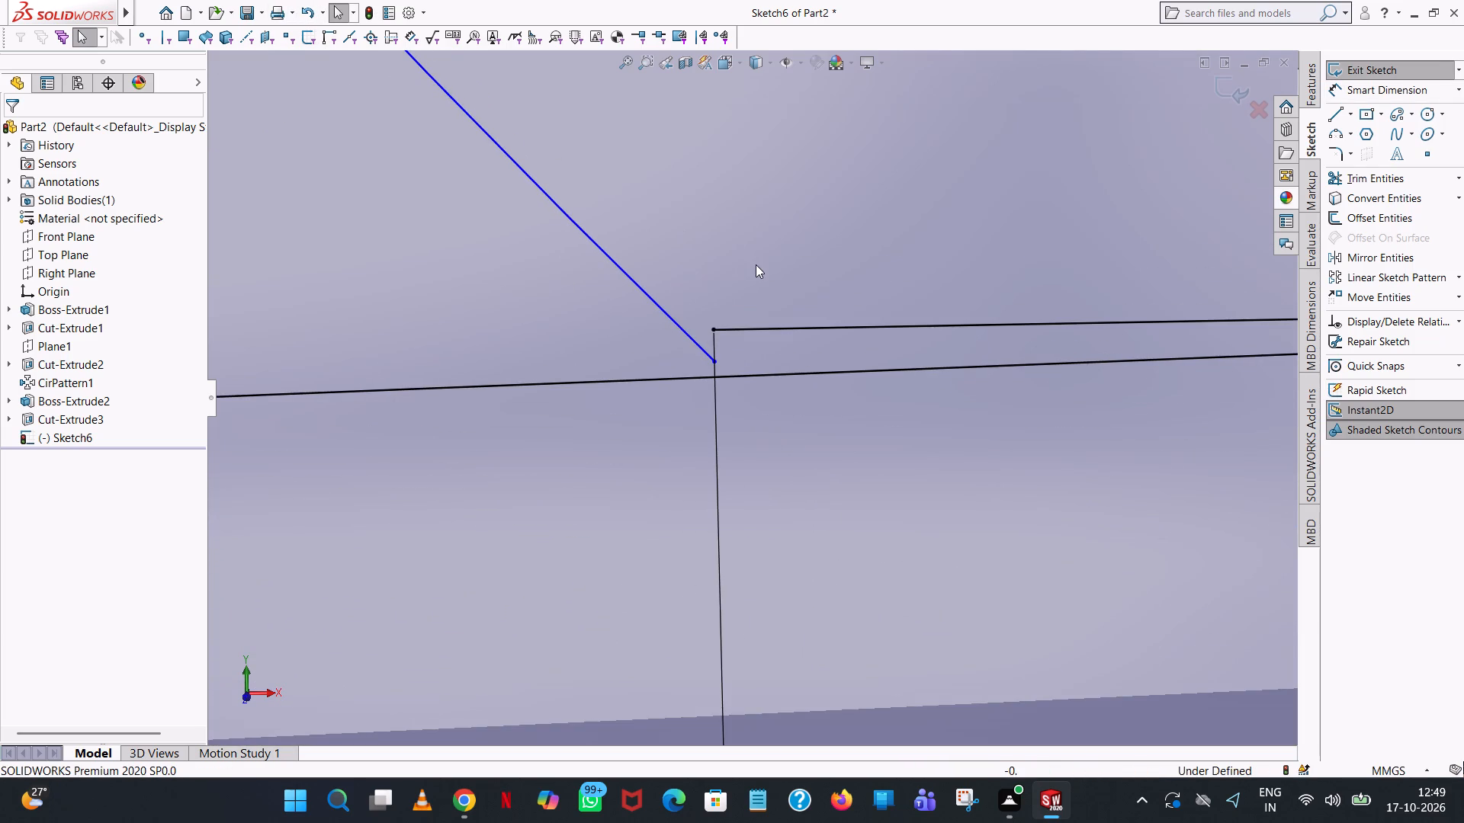
Trim away the tooth's left flank arc completely, including the leftover pieces near the inner and outer circles.
{"action": "scroll", "coordinate": [756, 264], "scroll_direction": "up", "scroll_amount": 7}
{"action": "left_click", "coordinate": [1361, 173]}
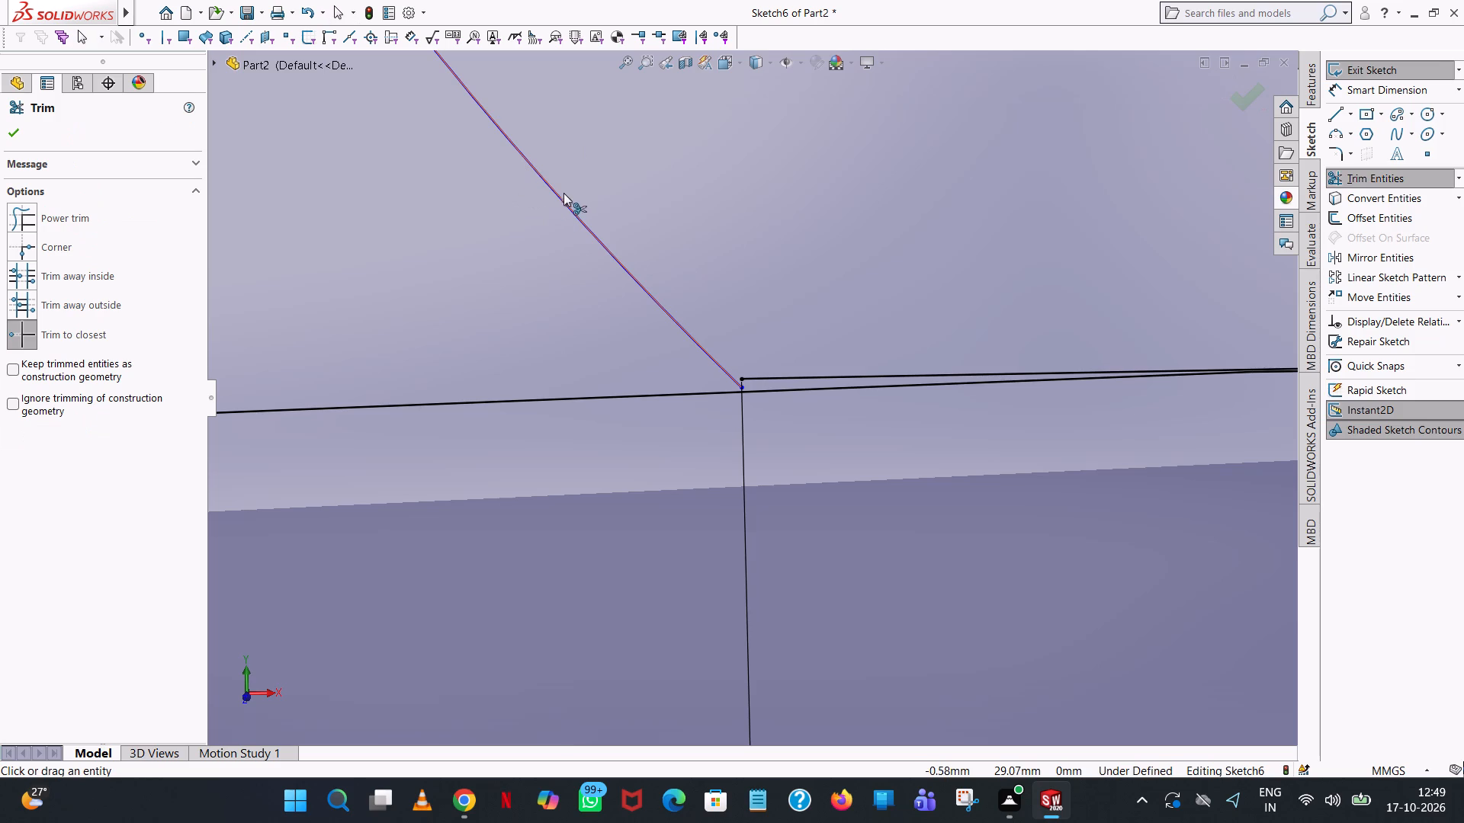
{"action": "left_click", "coordinate": [557, 200]}
{"action": "double_click", "coordinate": [624, 268]}
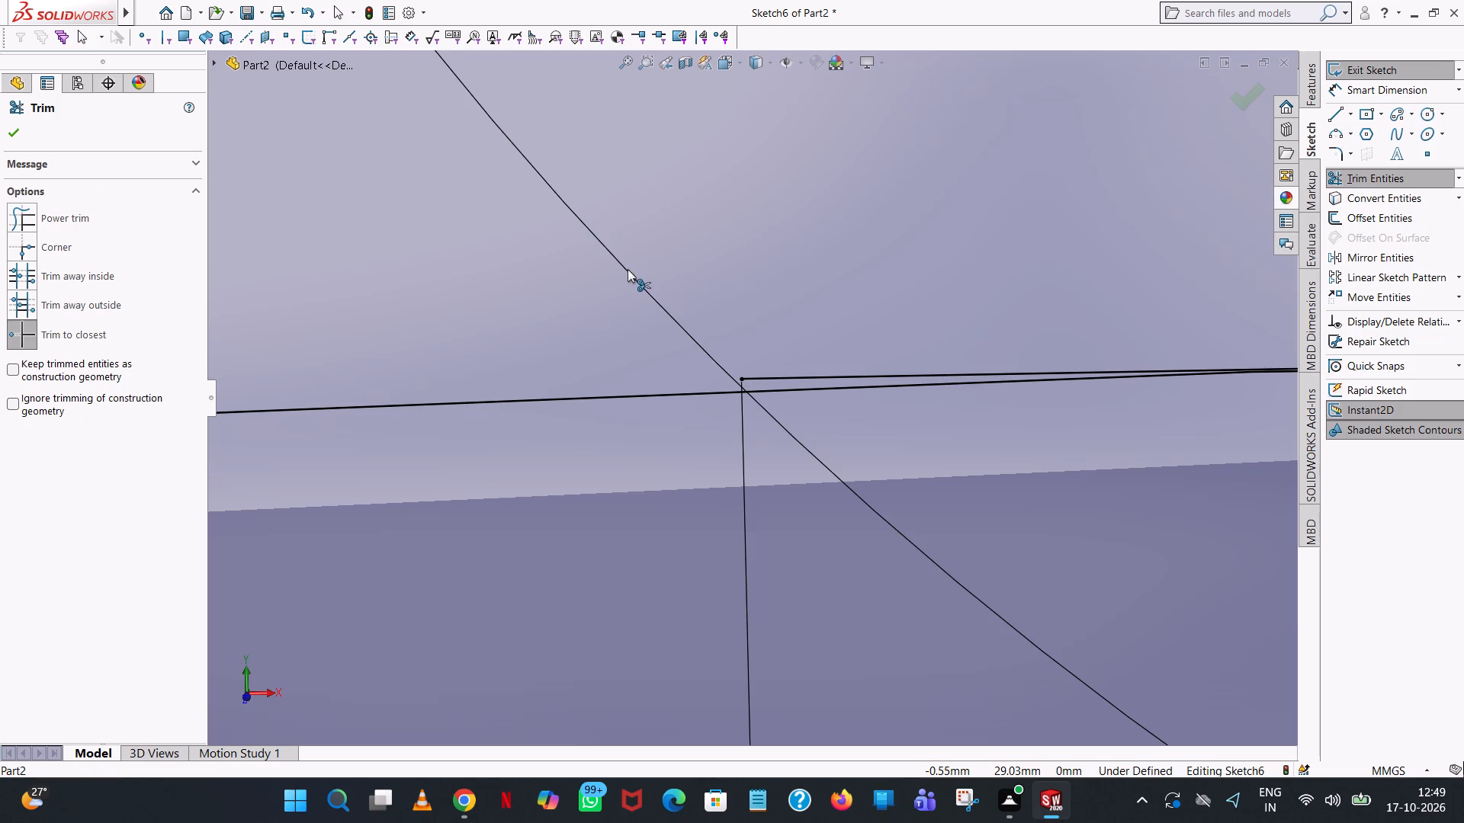
{"action": "scroll", "coordinate": [628, 269], "scroll_direction": "up", "scroll_amount": 15}
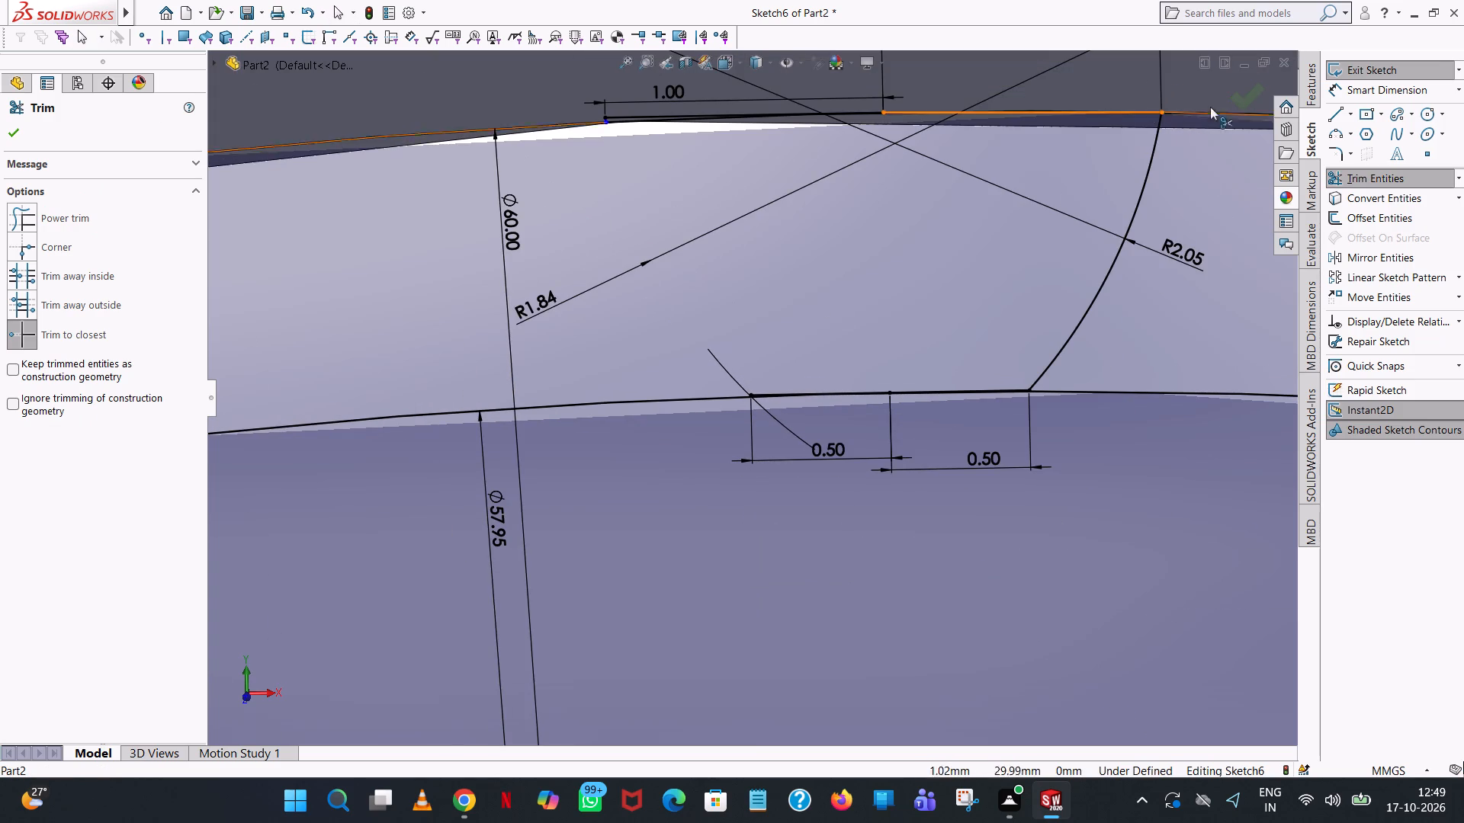
{"action": "scroll", "coordinate": [334, 84], "scroll_direction": "down", "scroll_amount": 5}
{"action": "scroll", "coordinate": [872, 241], "scroll_direction": "down", "scroll_amount": 2}
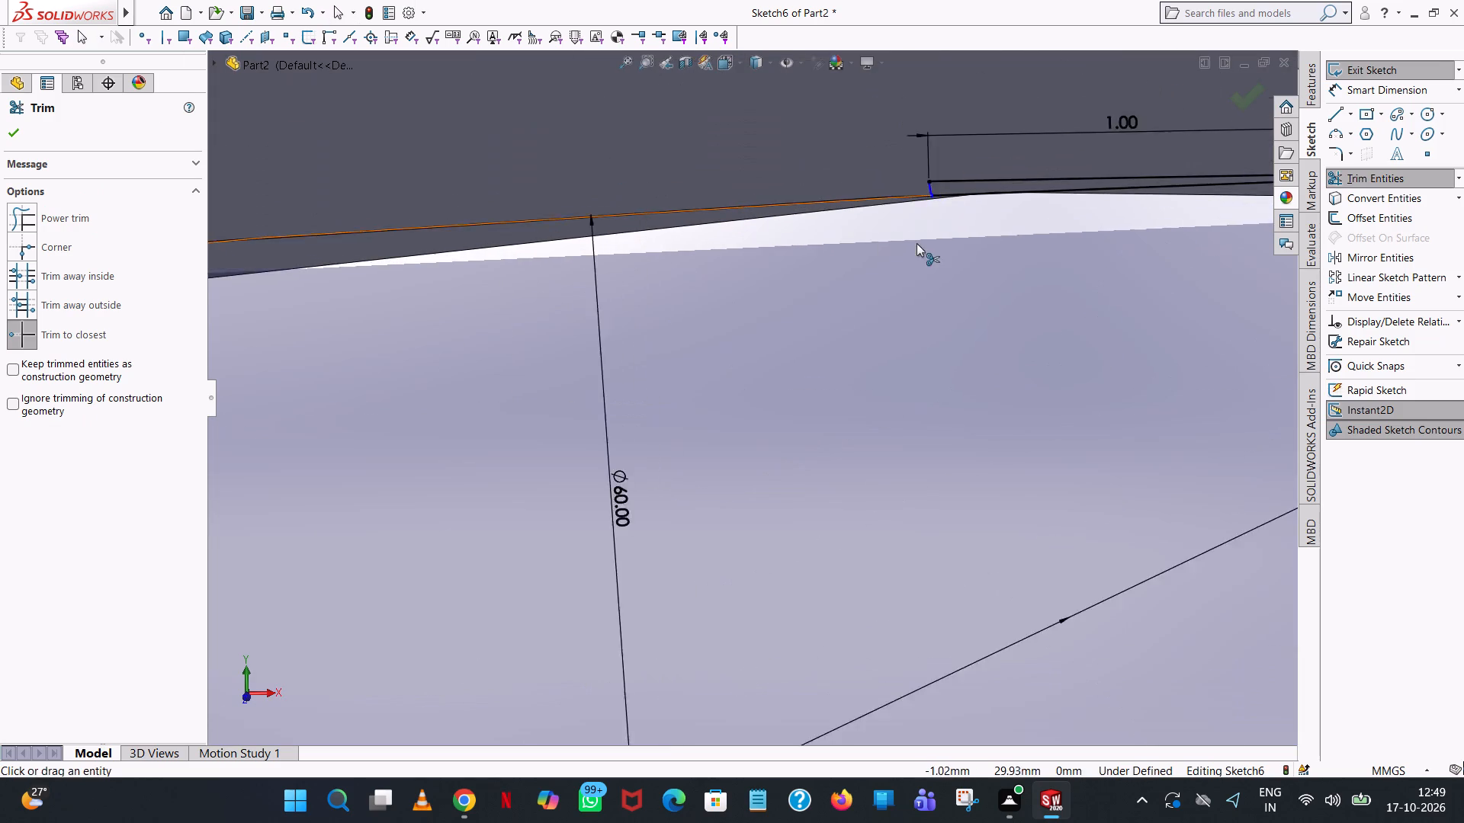
{"action": "scroll", "coordinate": [917, 243], "scroll_direction": "down", "scroll_amount": 2}
{"action": "left_click", "coordinate": [920, 179]}
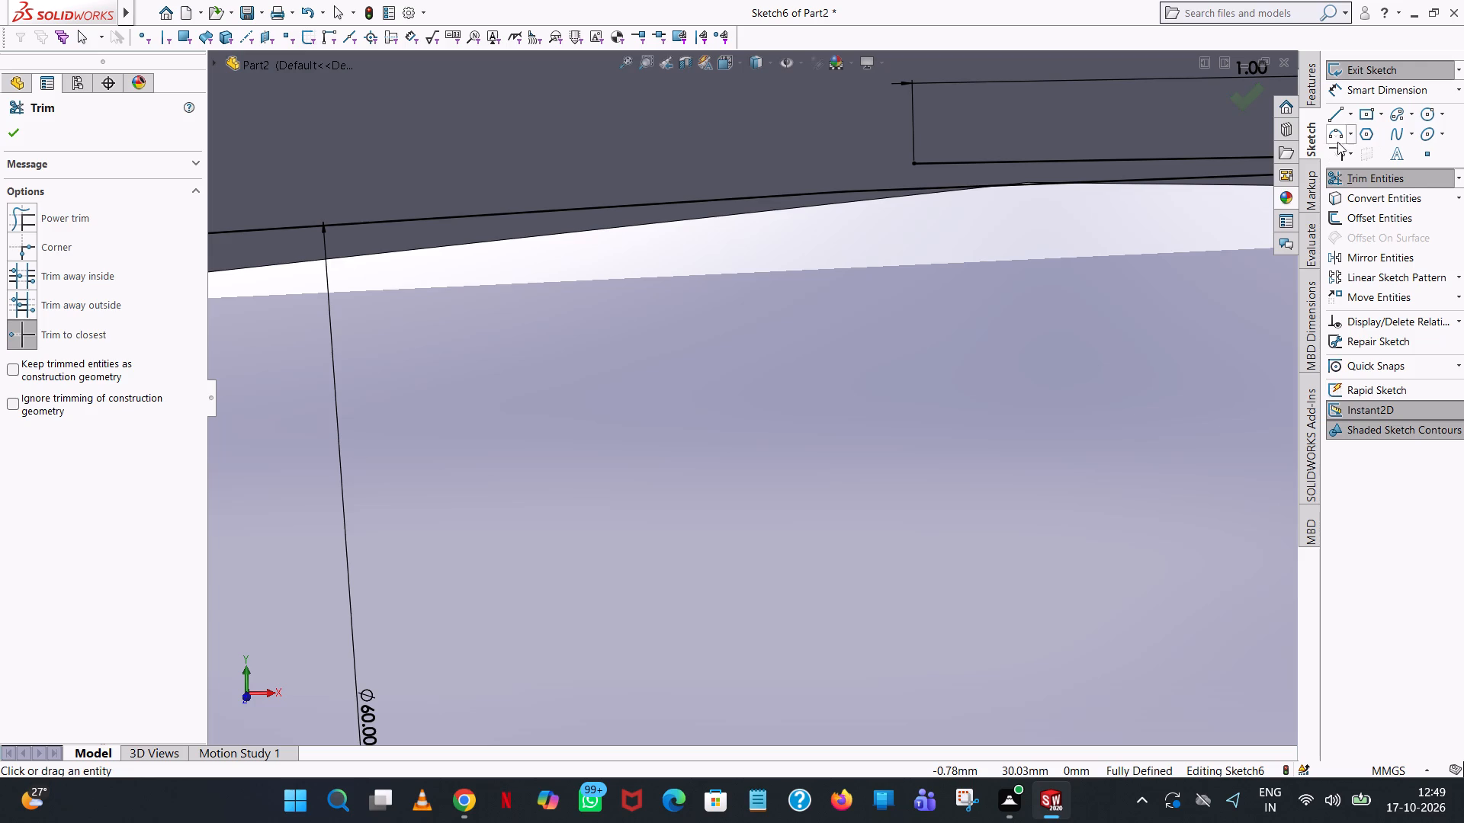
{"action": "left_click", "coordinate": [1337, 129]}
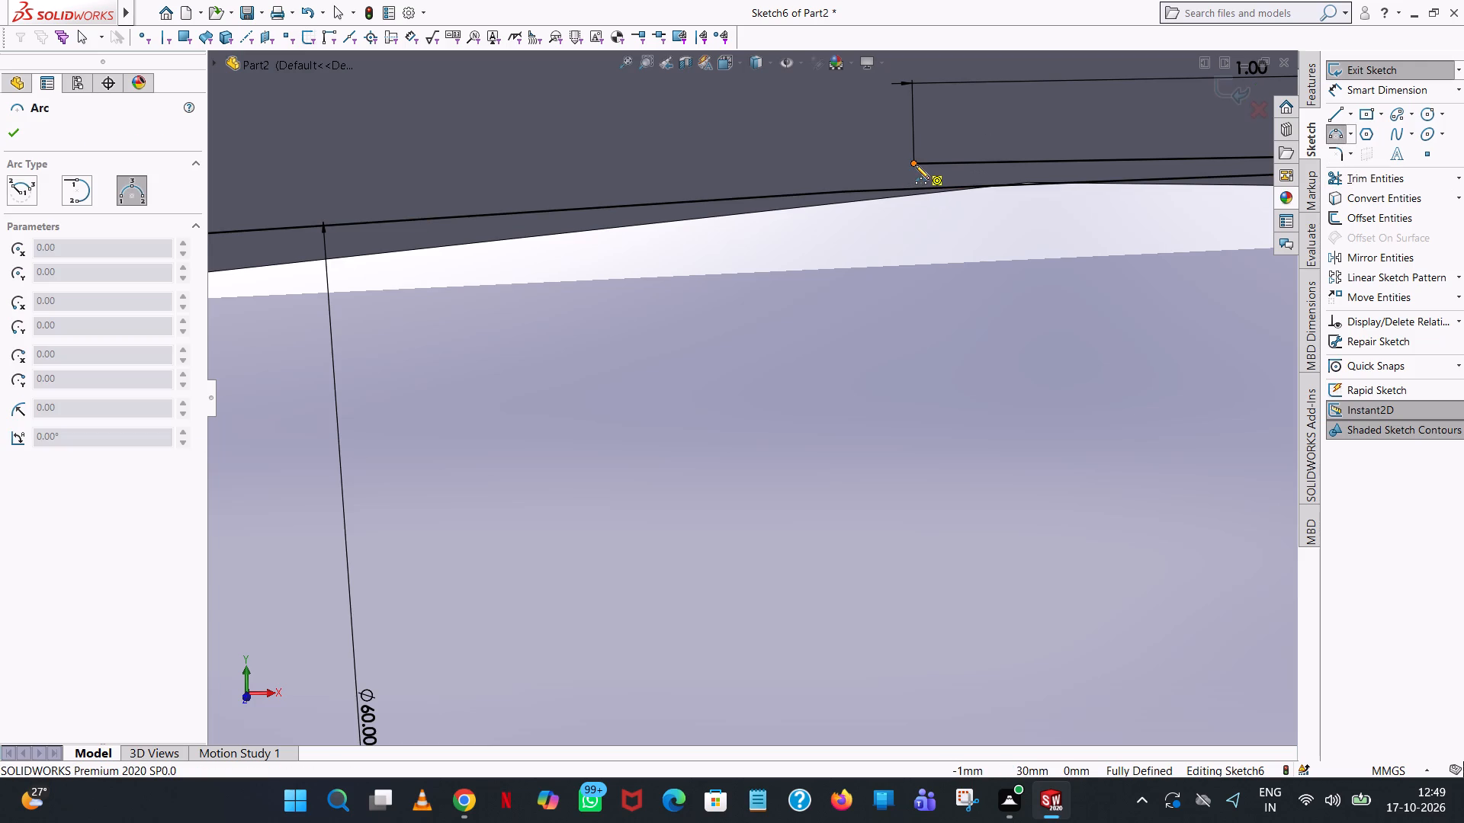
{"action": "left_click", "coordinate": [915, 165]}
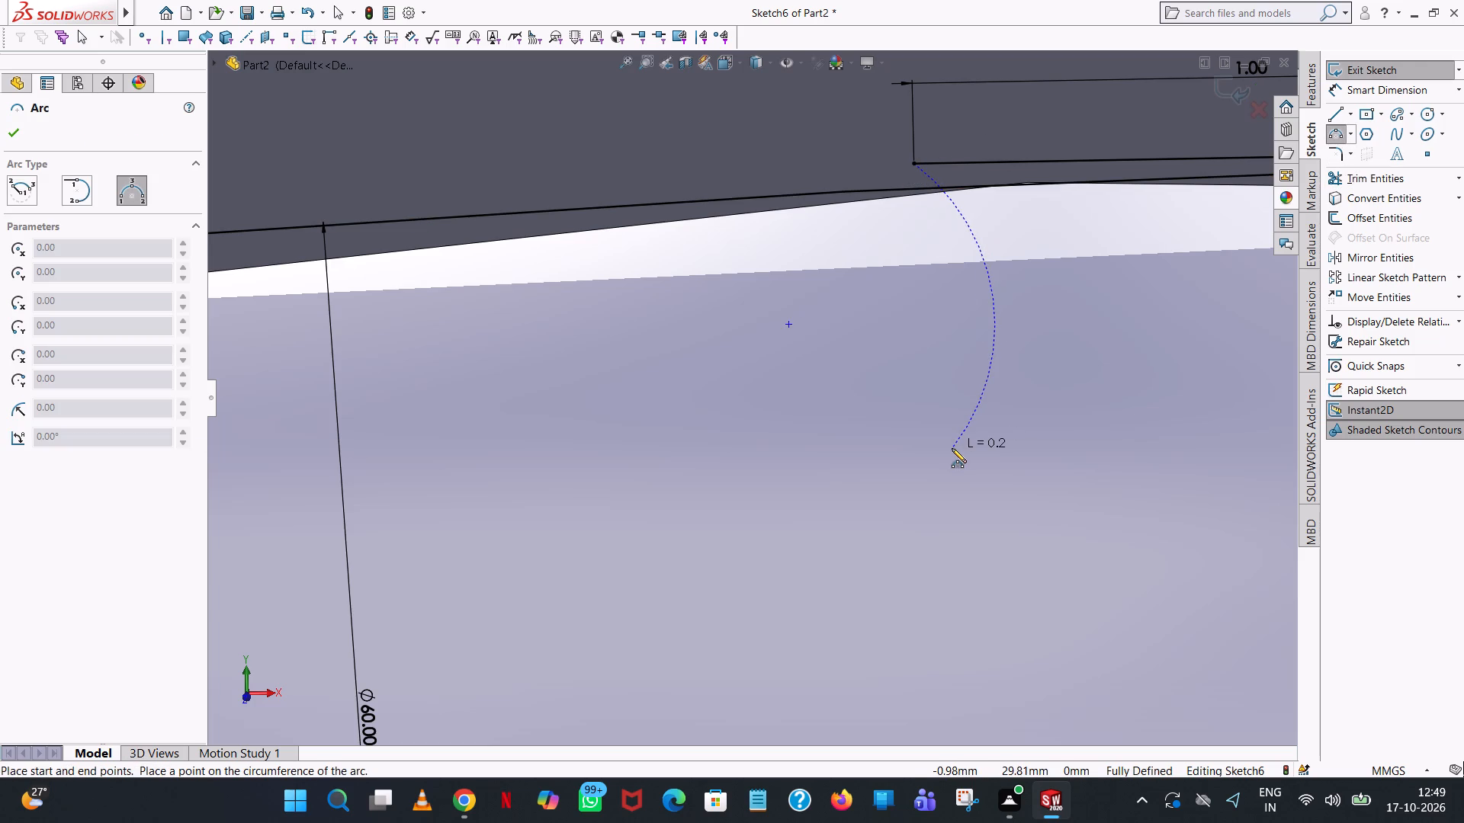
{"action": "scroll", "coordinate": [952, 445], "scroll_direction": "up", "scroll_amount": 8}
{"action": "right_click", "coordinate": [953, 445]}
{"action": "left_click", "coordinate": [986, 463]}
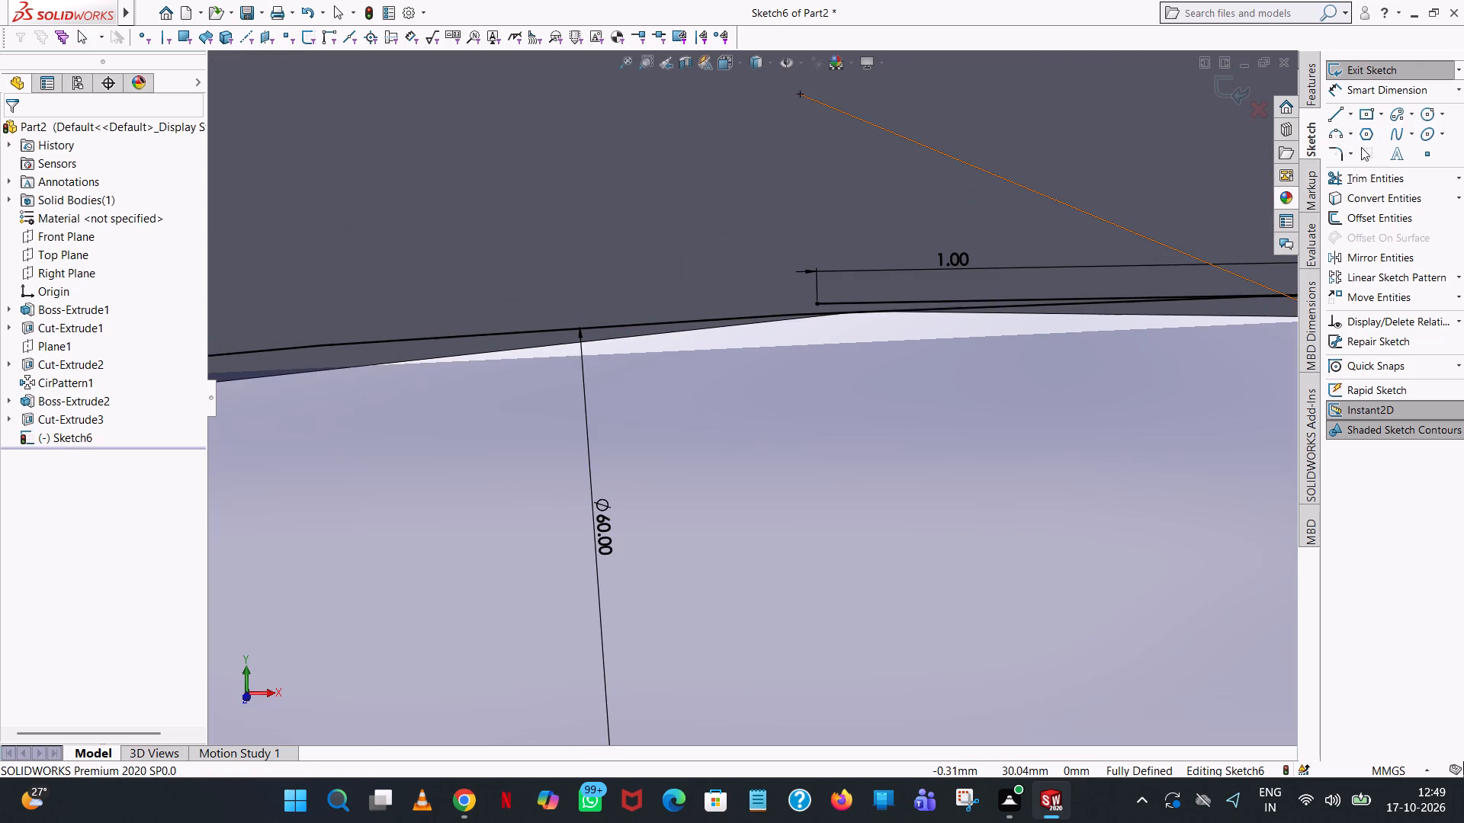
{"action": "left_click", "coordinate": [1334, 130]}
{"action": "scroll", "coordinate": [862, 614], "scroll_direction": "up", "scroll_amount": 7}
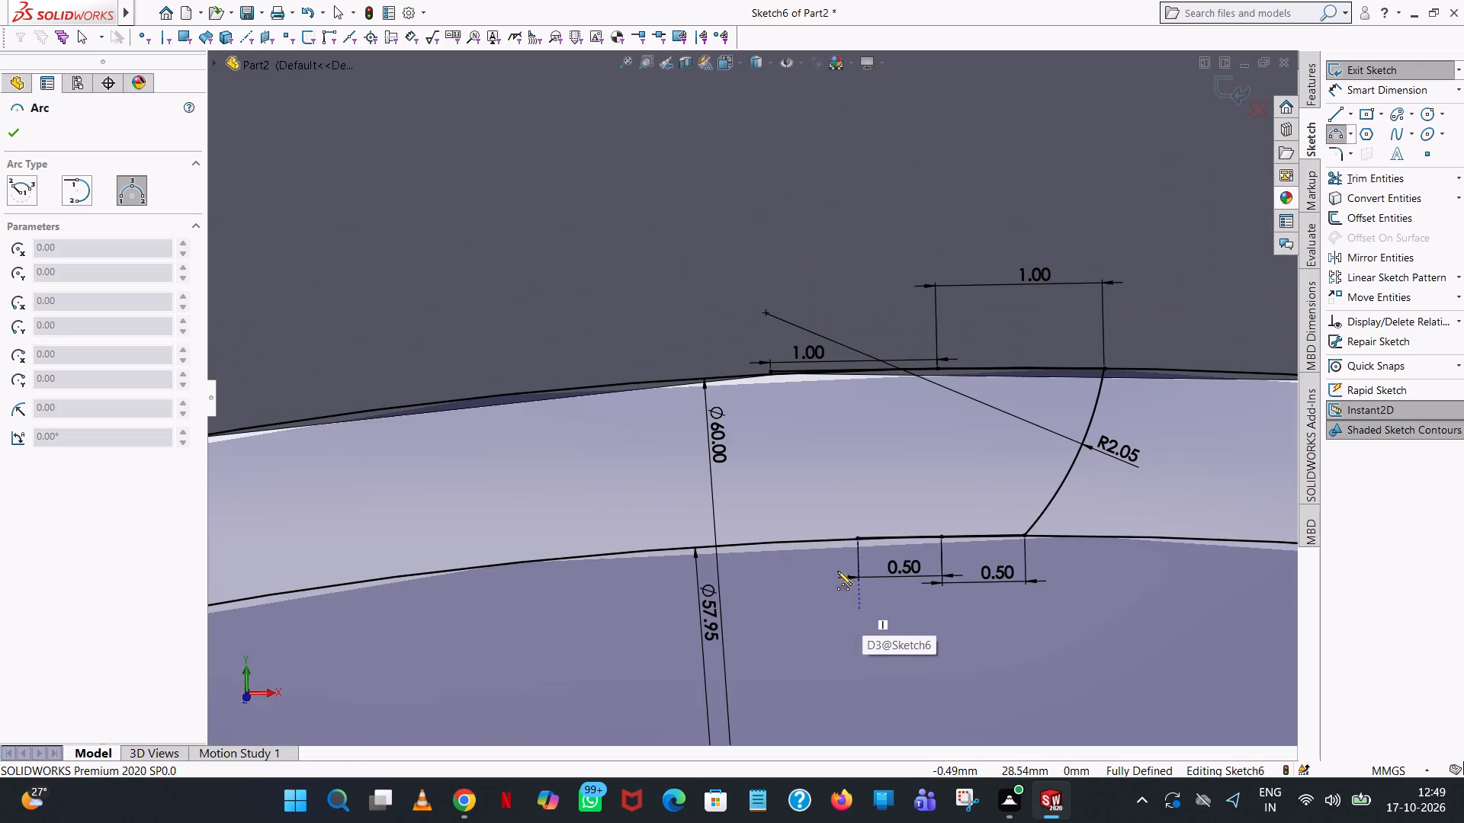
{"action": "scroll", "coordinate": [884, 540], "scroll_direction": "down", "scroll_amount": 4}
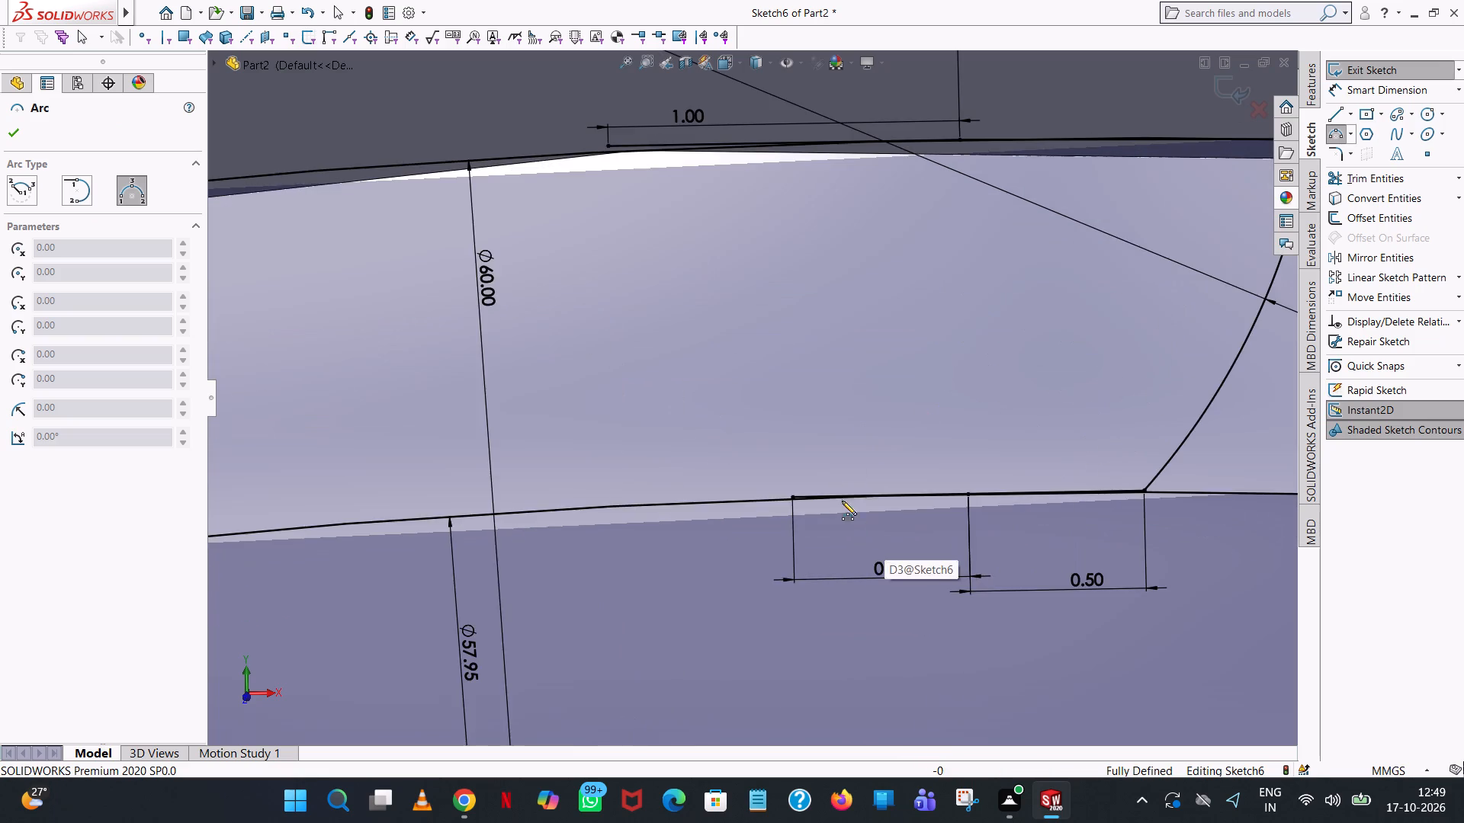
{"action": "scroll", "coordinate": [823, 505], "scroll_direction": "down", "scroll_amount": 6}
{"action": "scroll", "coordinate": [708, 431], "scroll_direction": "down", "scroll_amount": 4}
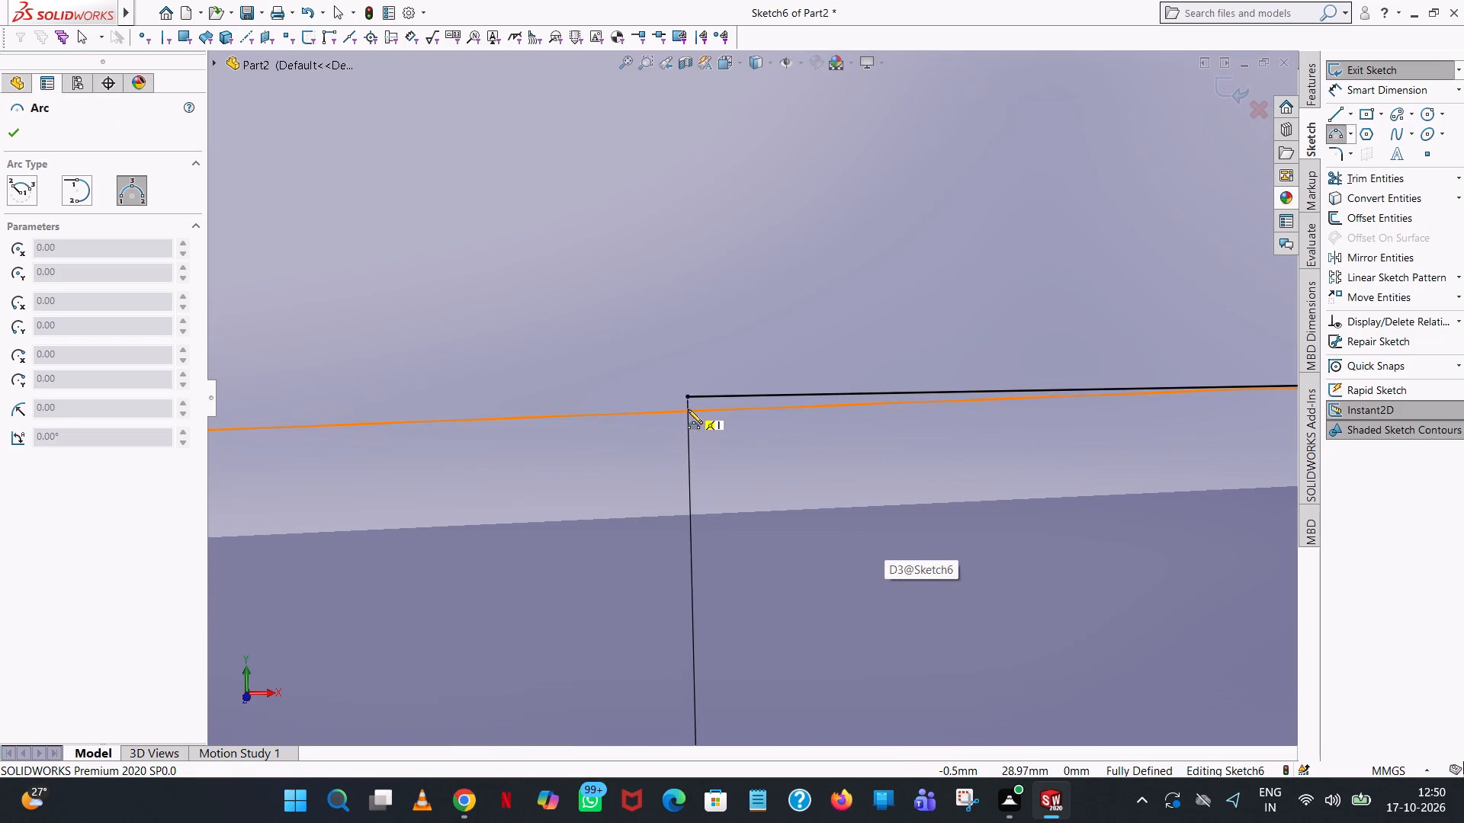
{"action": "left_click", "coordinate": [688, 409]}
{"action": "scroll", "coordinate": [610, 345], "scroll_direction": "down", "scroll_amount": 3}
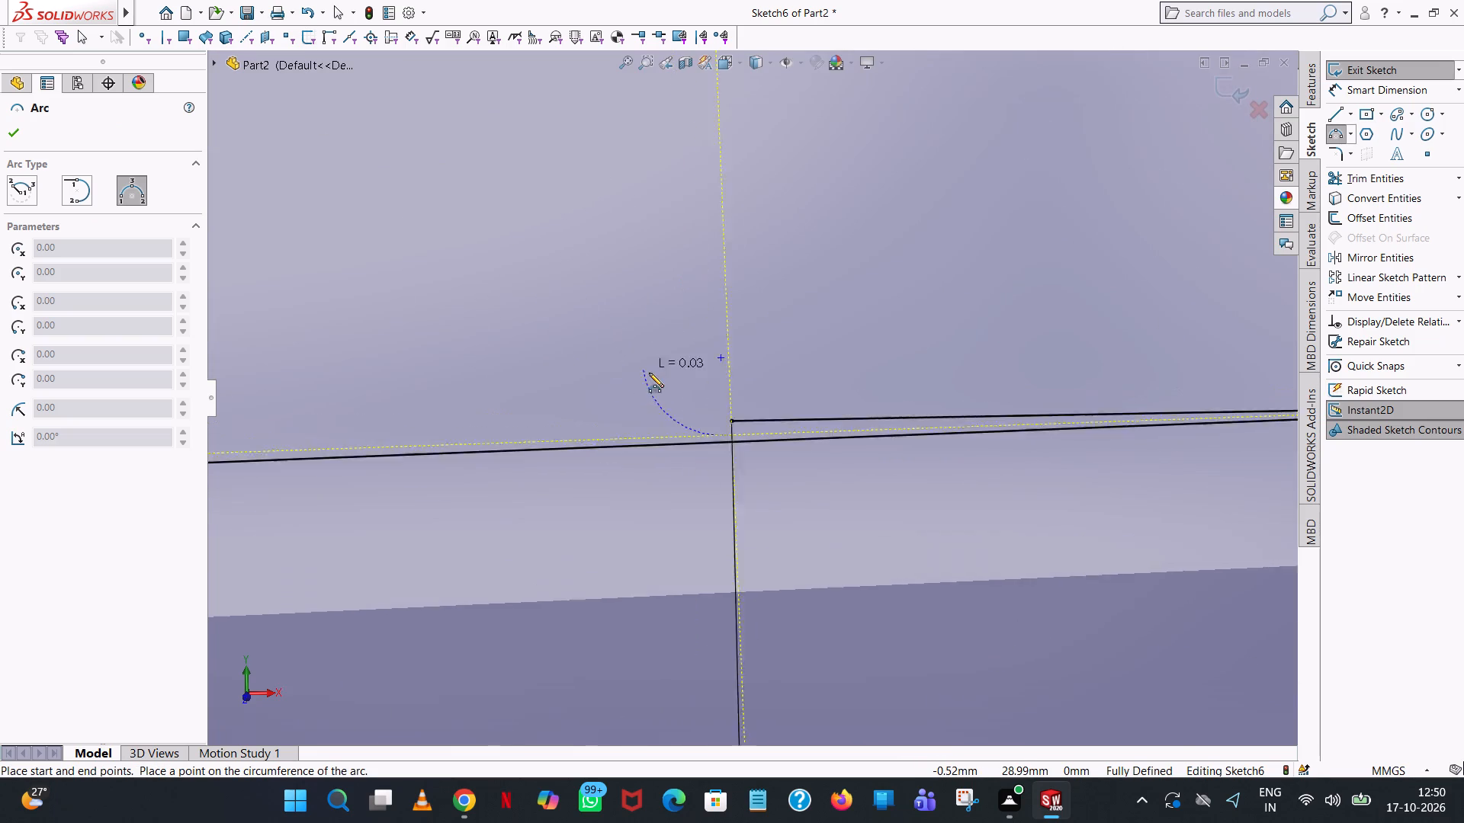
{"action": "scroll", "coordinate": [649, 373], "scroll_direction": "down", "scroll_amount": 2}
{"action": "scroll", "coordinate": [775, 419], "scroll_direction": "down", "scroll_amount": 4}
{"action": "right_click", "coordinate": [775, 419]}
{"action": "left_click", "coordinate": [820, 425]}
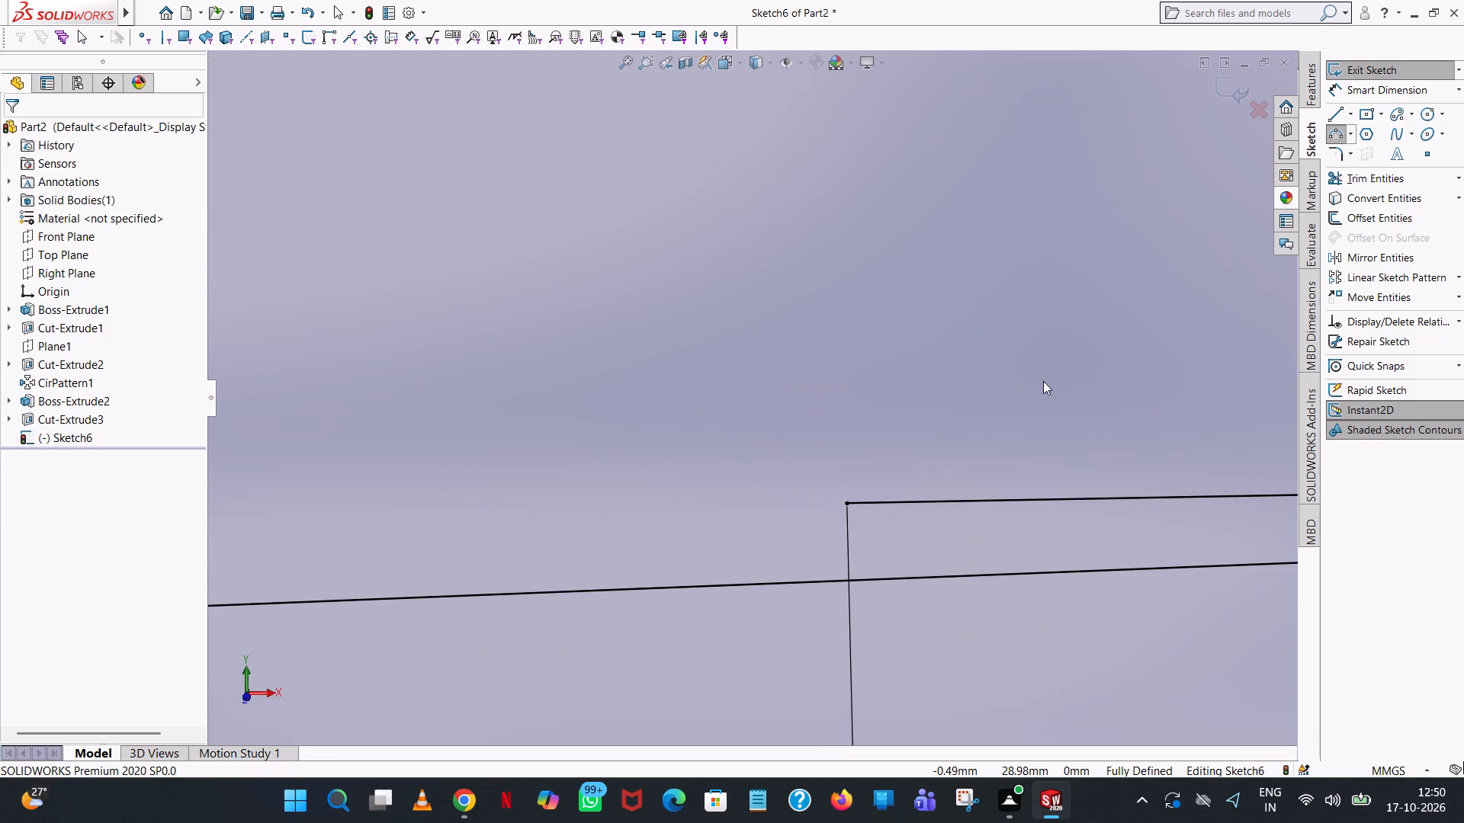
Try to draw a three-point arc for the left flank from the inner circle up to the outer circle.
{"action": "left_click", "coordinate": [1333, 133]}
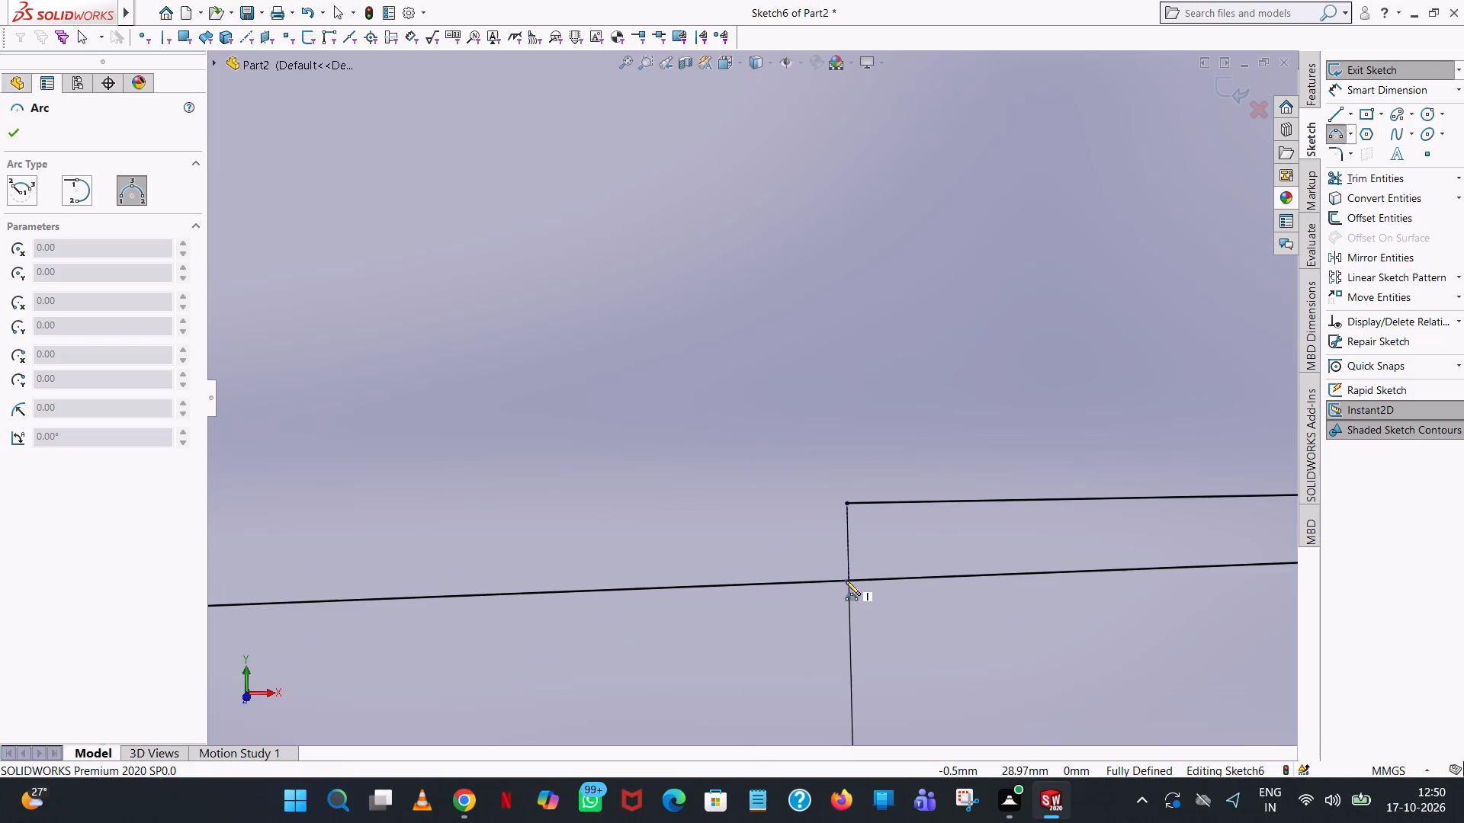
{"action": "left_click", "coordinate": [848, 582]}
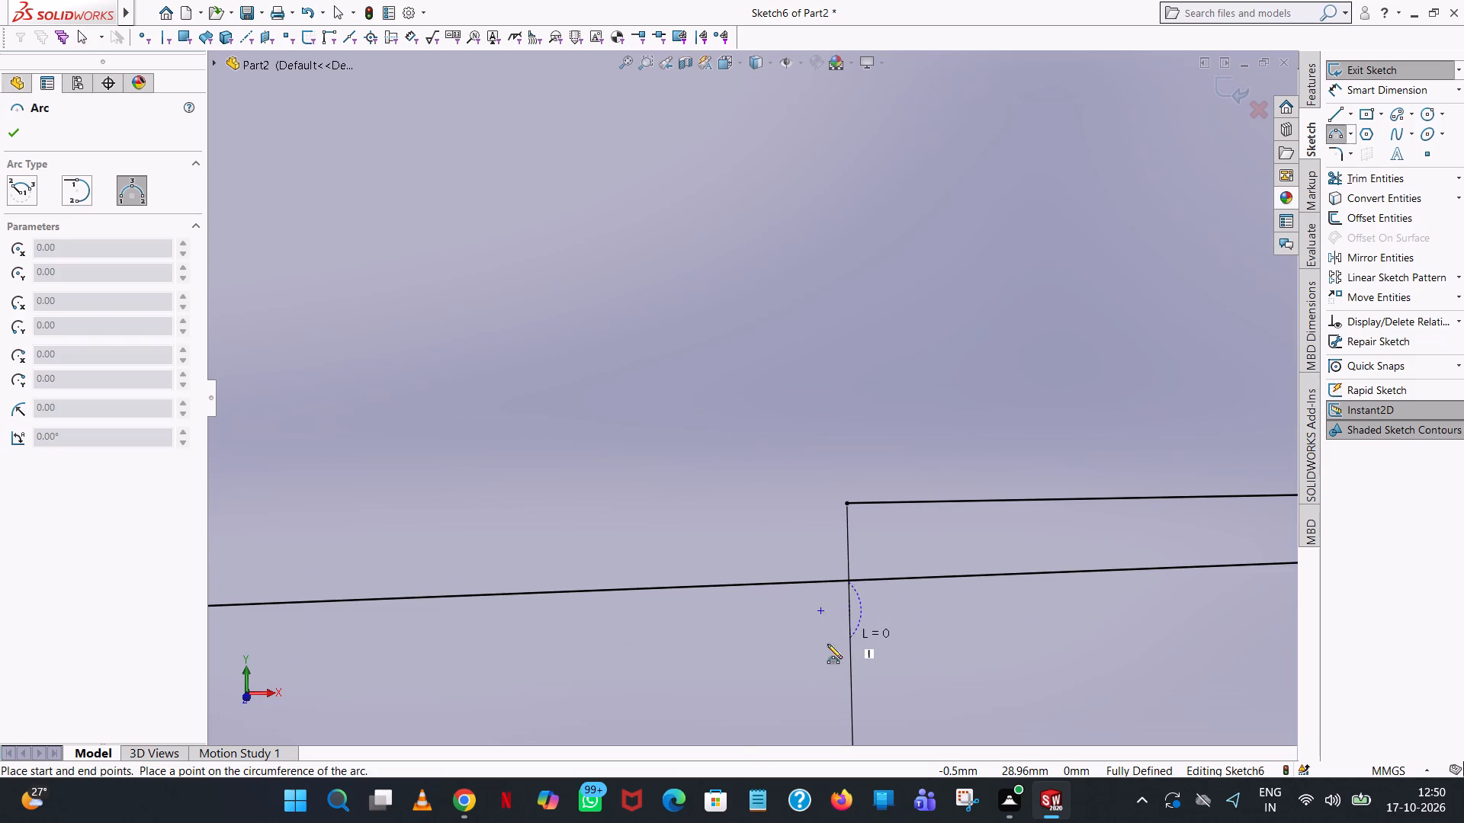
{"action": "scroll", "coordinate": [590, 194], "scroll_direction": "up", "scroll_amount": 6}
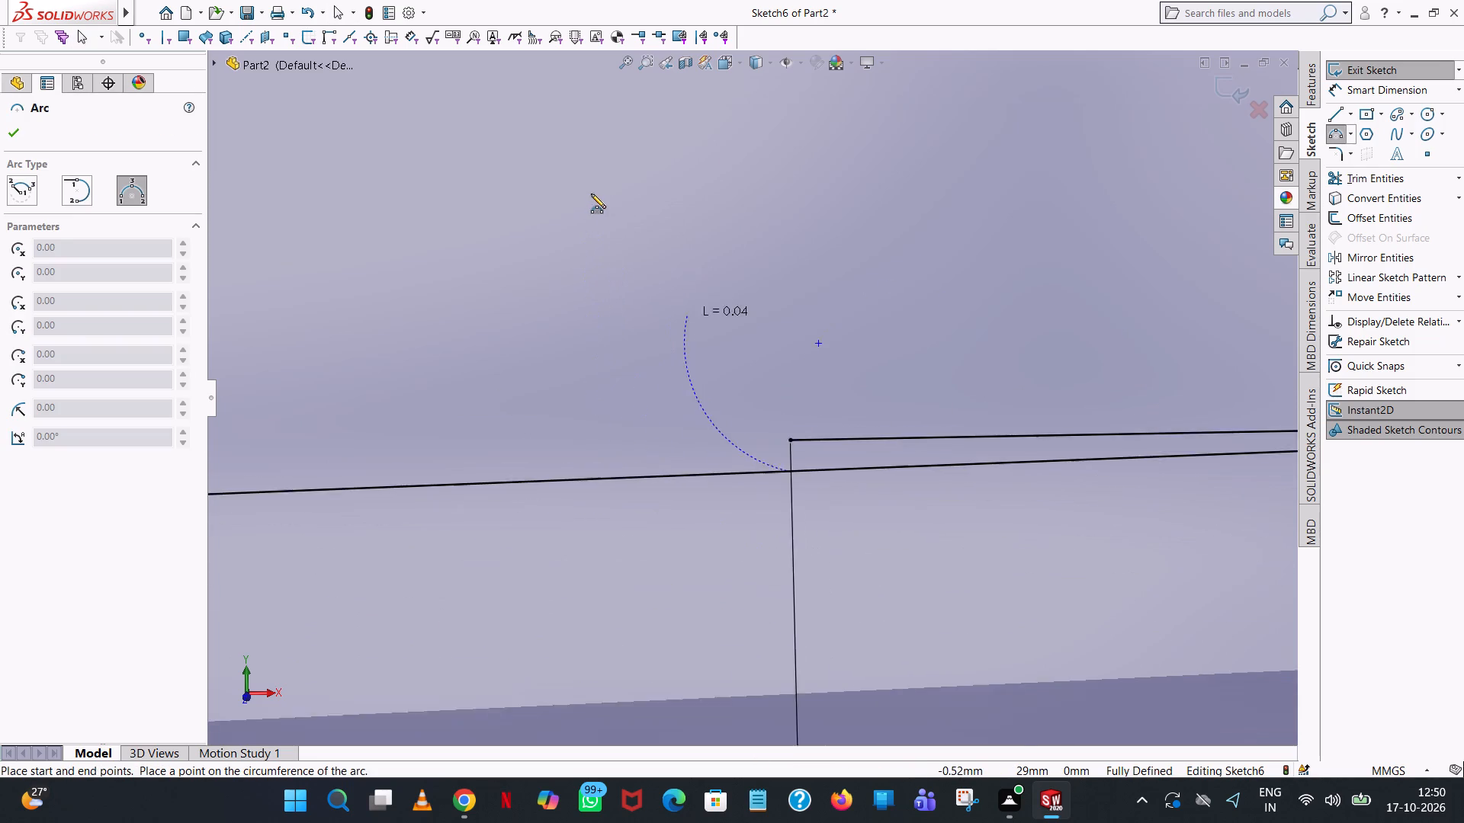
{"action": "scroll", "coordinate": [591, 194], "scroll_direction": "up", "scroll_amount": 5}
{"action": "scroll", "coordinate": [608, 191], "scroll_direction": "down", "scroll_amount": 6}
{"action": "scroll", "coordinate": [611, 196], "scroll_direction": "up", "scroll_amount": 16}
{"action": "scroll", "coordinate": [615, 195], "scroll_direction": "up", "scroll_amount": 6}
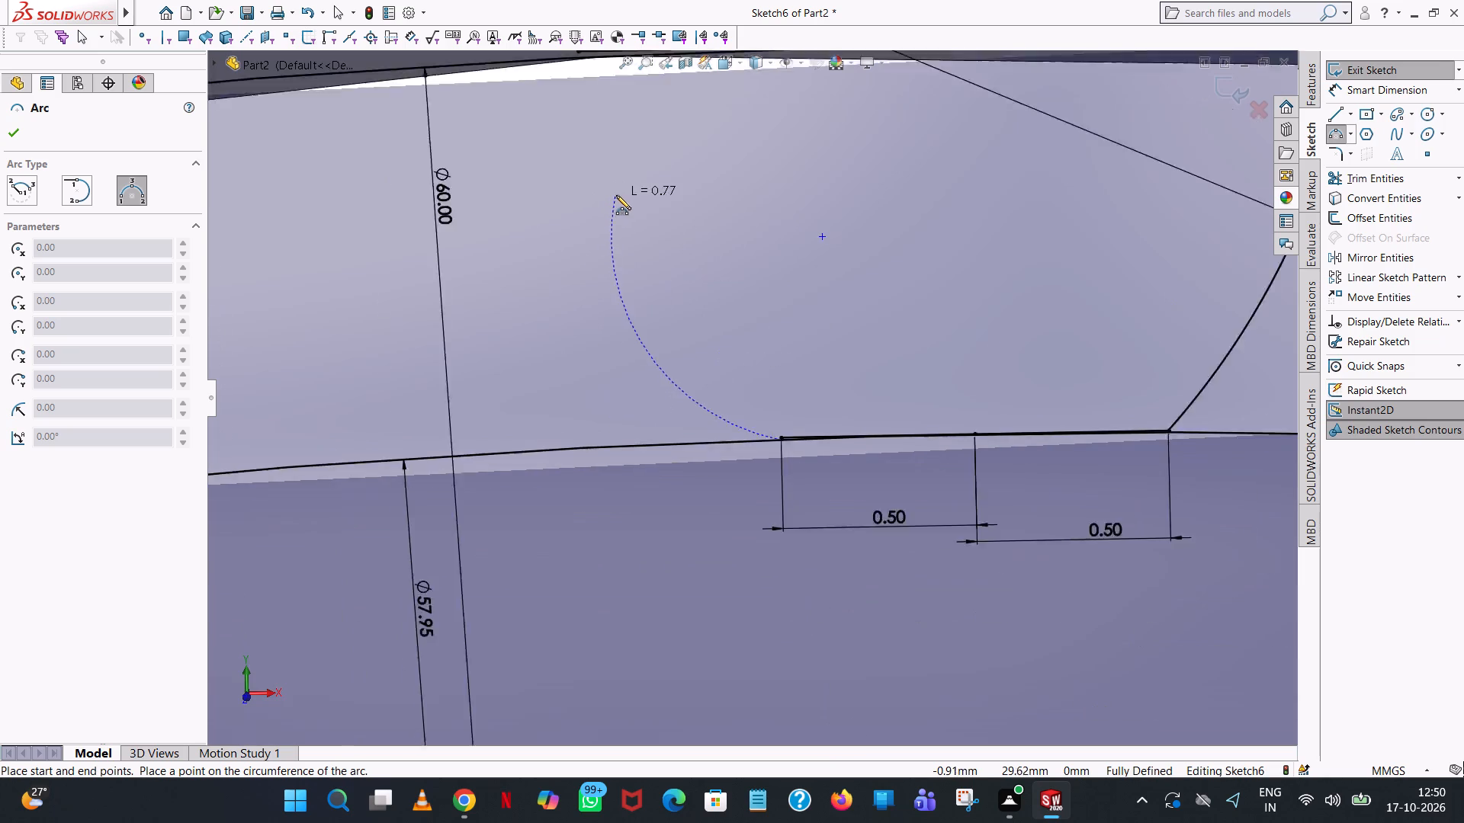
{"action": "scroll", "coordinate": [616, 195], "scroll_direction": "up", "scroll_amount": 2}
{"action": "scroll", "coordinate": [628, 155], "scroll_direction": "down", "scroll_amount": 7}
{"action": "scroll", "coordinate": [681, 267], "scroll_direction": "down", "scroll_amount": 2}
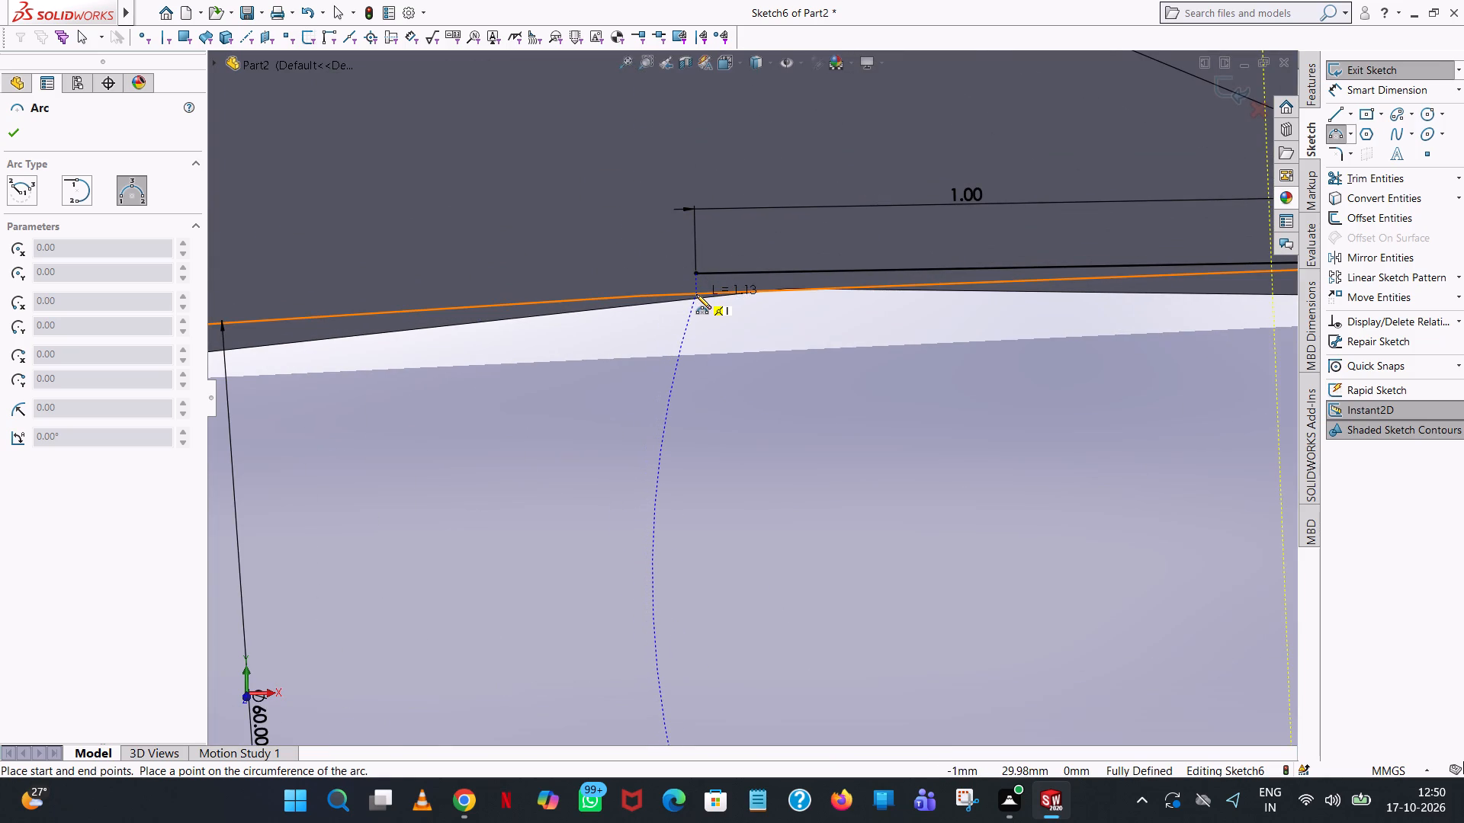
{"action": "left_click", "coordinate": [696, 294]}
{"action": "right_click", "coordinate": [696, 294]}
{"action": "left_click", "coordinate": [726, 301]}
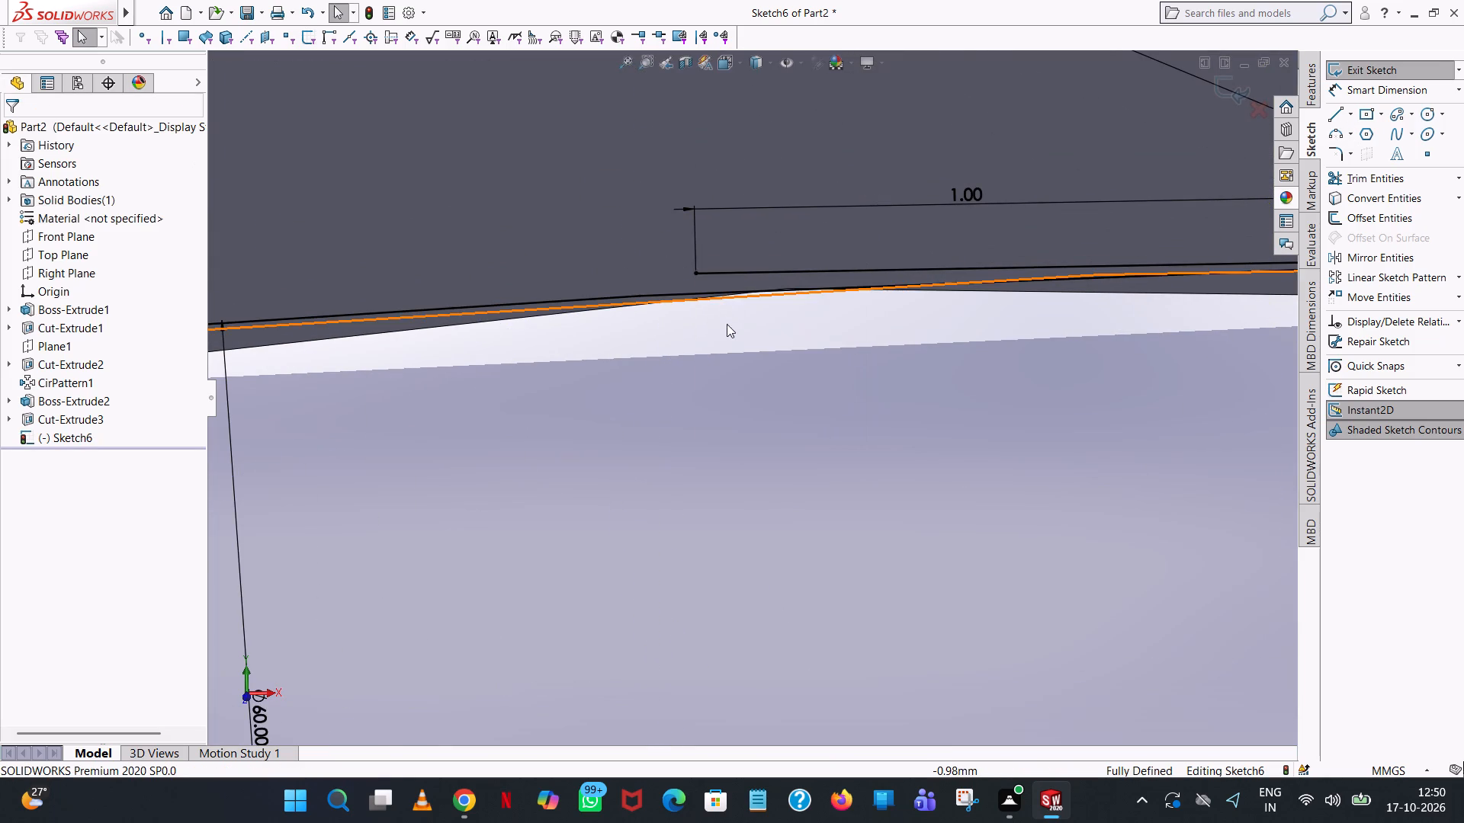
Draw the left flank as a three-point arc from the inner short line's left end to the outer line's left end, radius 2.05 mm.
{"action": "scroll", "coordinate": [719, 344], "scroll_direction": "up", "scroll_amount": 9}
{"action": "scroll", "coordinate": [794, 437], "scroll_direction": "up", "scroll_amount": 7}
{"action": "scroll", "coordinate": [859, 520], "scroll_direction": "up", "scroll_amount": 1}
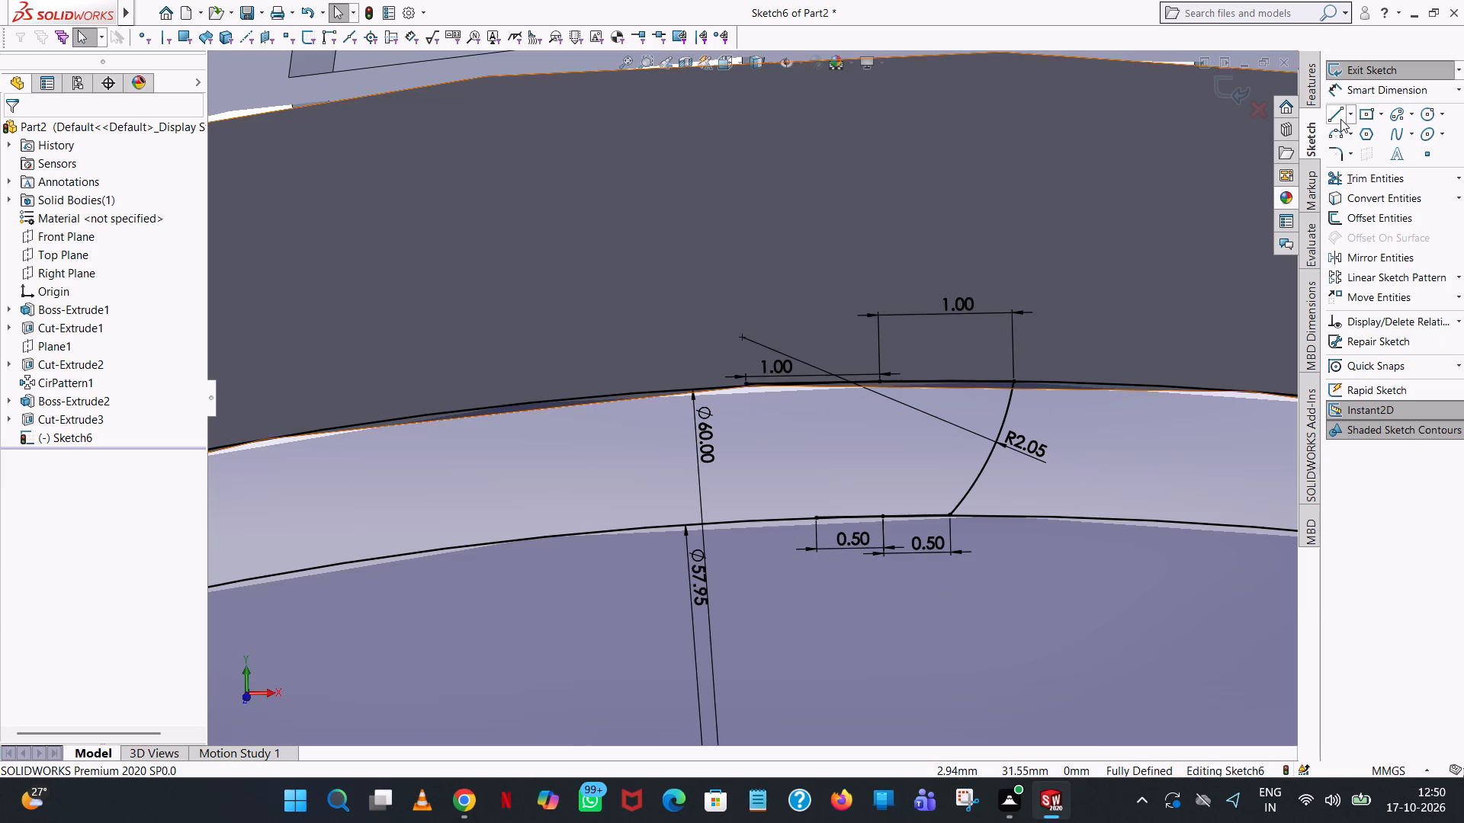
{"action": "left_click", "coordinate": [1334, 134]}
{"action": "scroll", "coordinate": [750, 439], "scroll_direction": "down", "scroll_amount": 2}
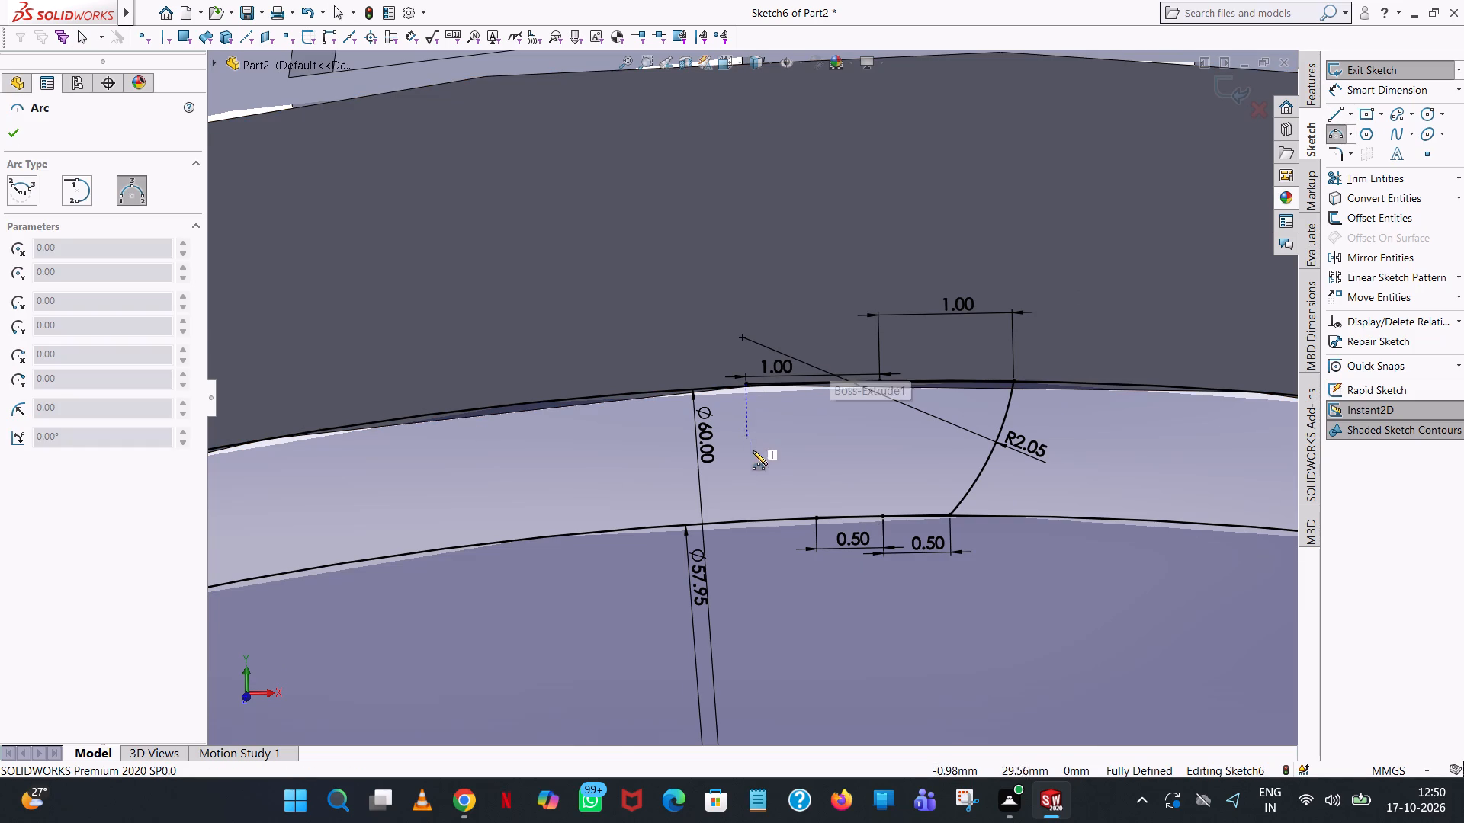
{"action": "scroll", "coordinate": [753, 450], "scroll_direction": "down", "scroll_amount": 4}
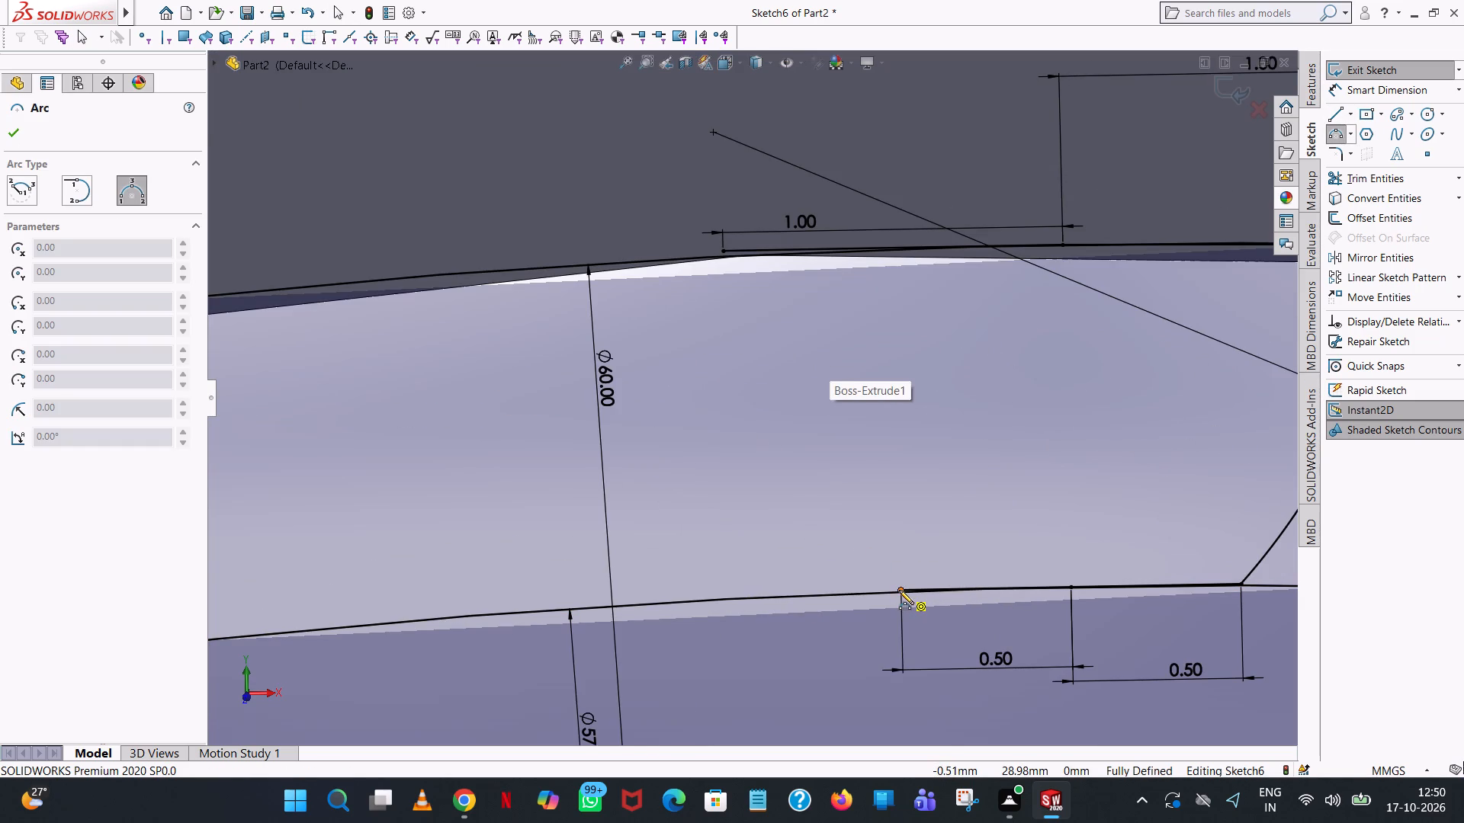
{"action": "left_click", "coordinate": [899, 589]}
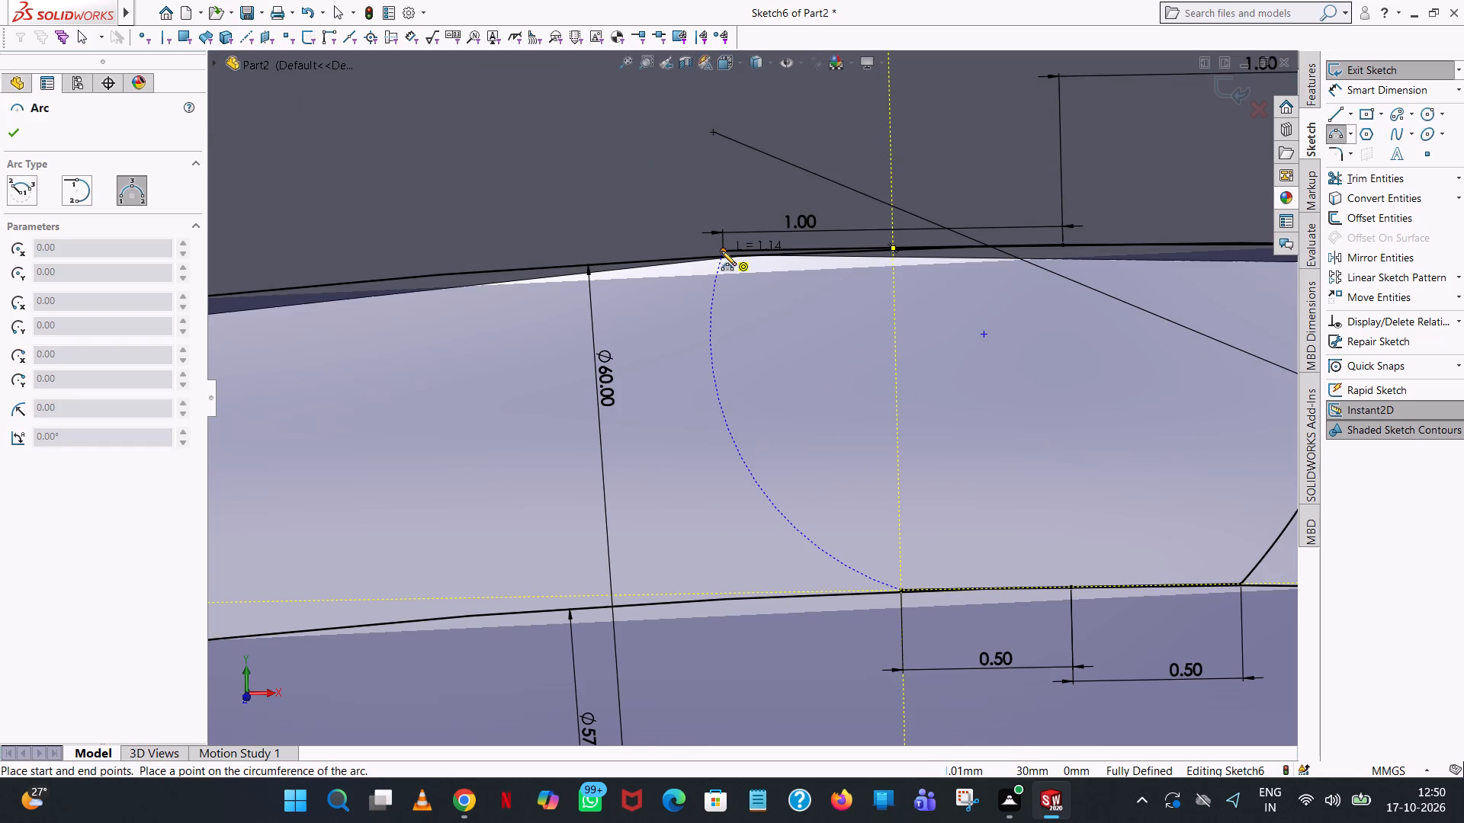
{"action": "left_click", "coordinate": [721, 251]}
{"action": "left_click", "coordinate": [736, 323]}
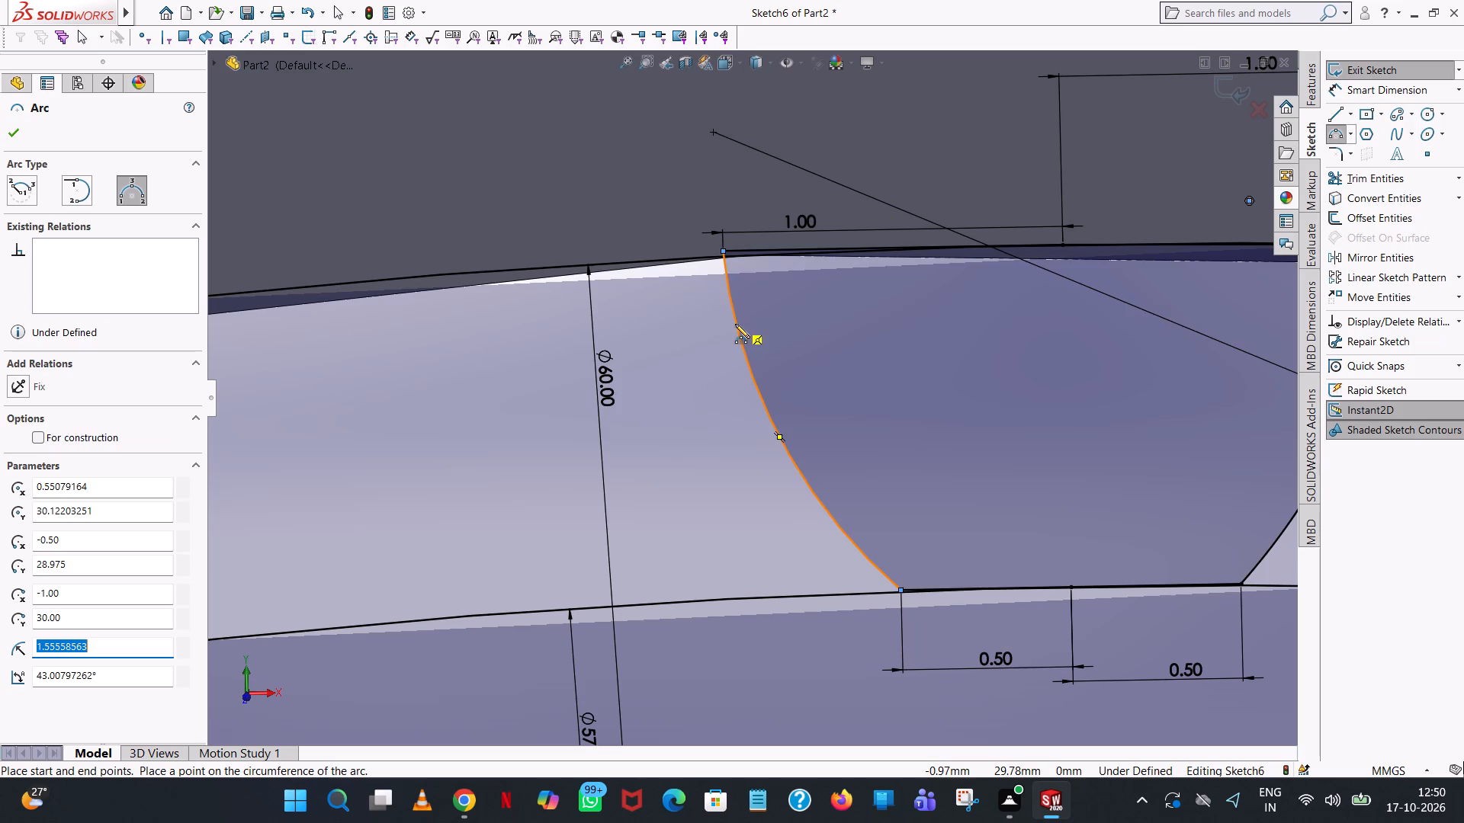
{"action": "type", "text": "2.05"}
{"action": "key", "text": "Return"}
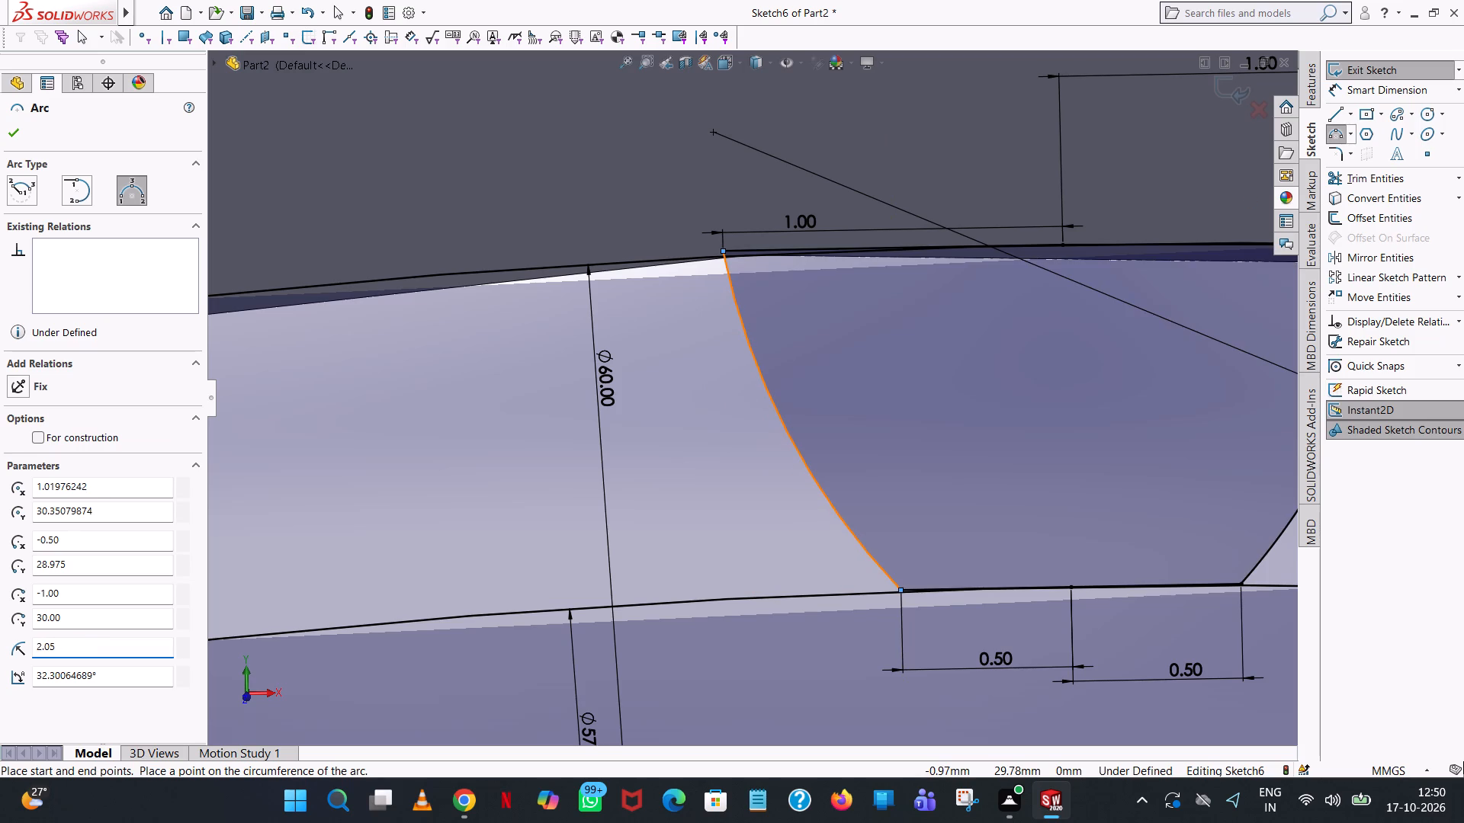
{"action": "right_click", "coordinate": [735, 324]}
{"action": "left_click", "coordinate": [785, 331]}
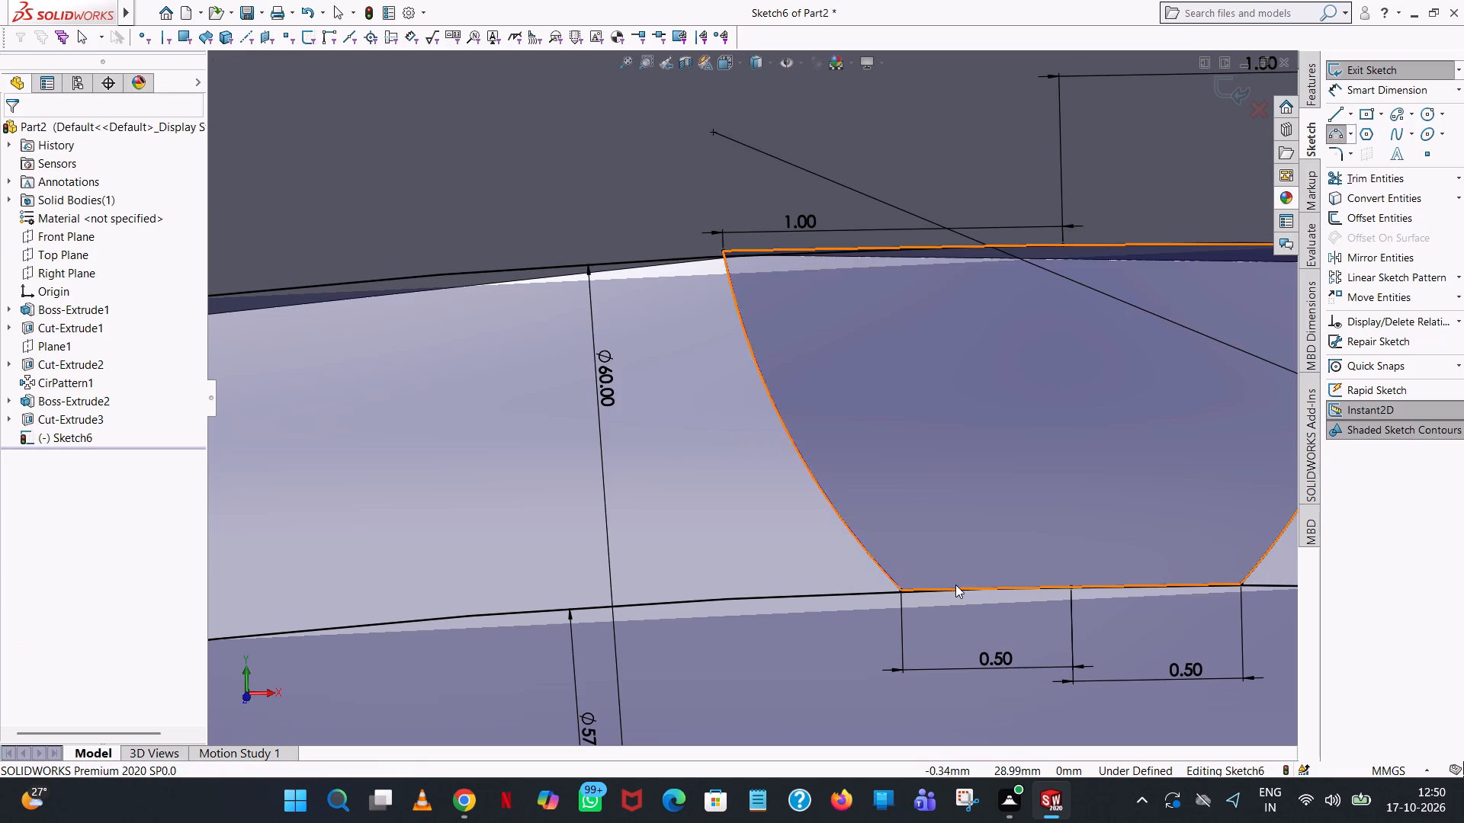
Extend the left flank arc's lower end past the short line and across the inner circle.
{"action": "scroll", "coordinate": [955, 584], "scroll_direction": "down", "scroll_amount": 7}
{"action": "scroll", "coordinate": [644, 544], "scroll_direction": "down", "scroll_amount": 4}
{"action": "scroll", "coordinate": [652, 387], "scroll_direction": "down", "scroll_amount": 7}
{"action": "left_click", "coordinate": [1458, 181]}
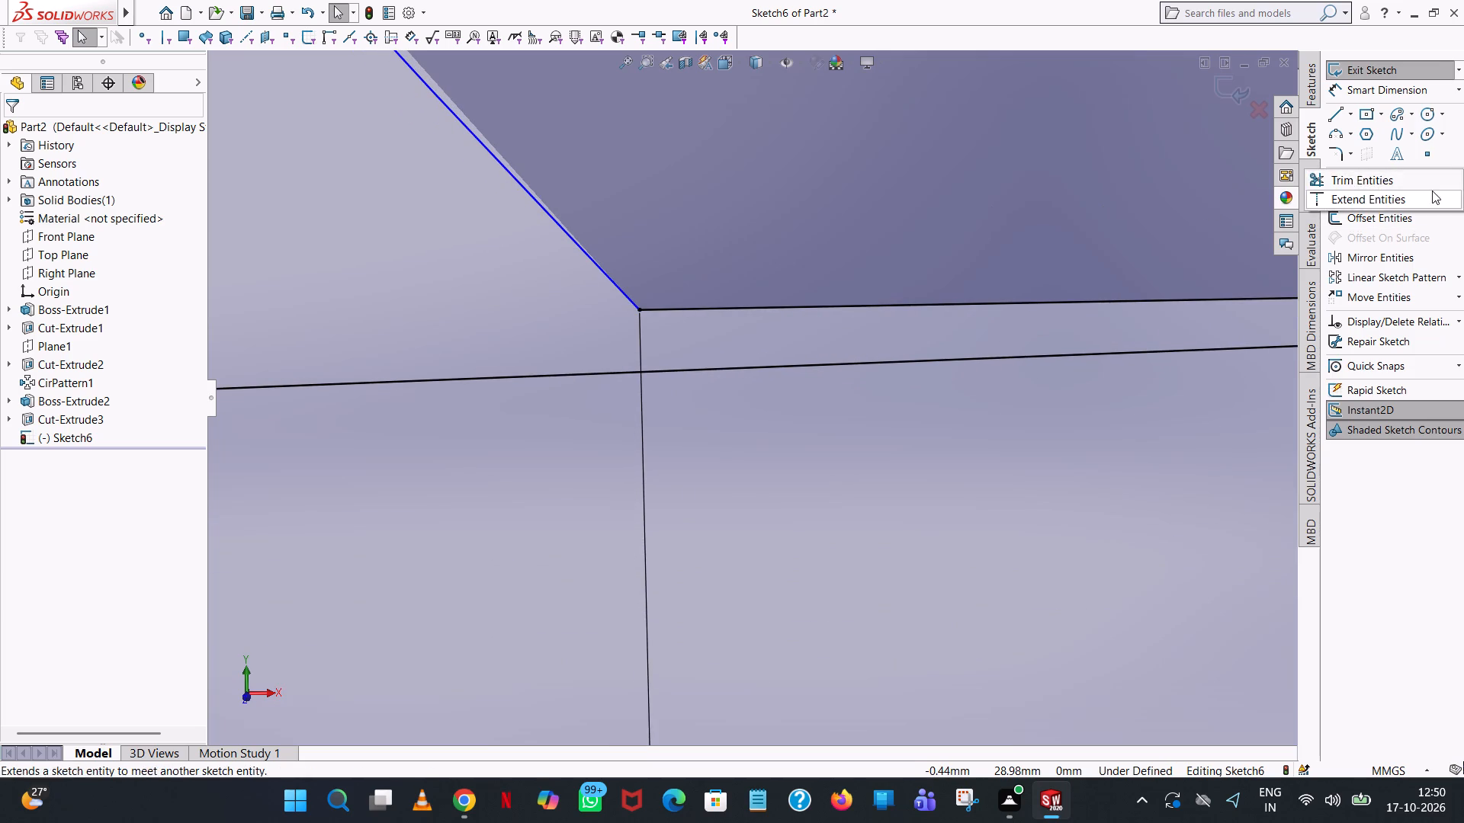
{"action": "left_click", "coordinate": [1431, 191]}
{"action": "left_click", "coordinate": [601, 276]}
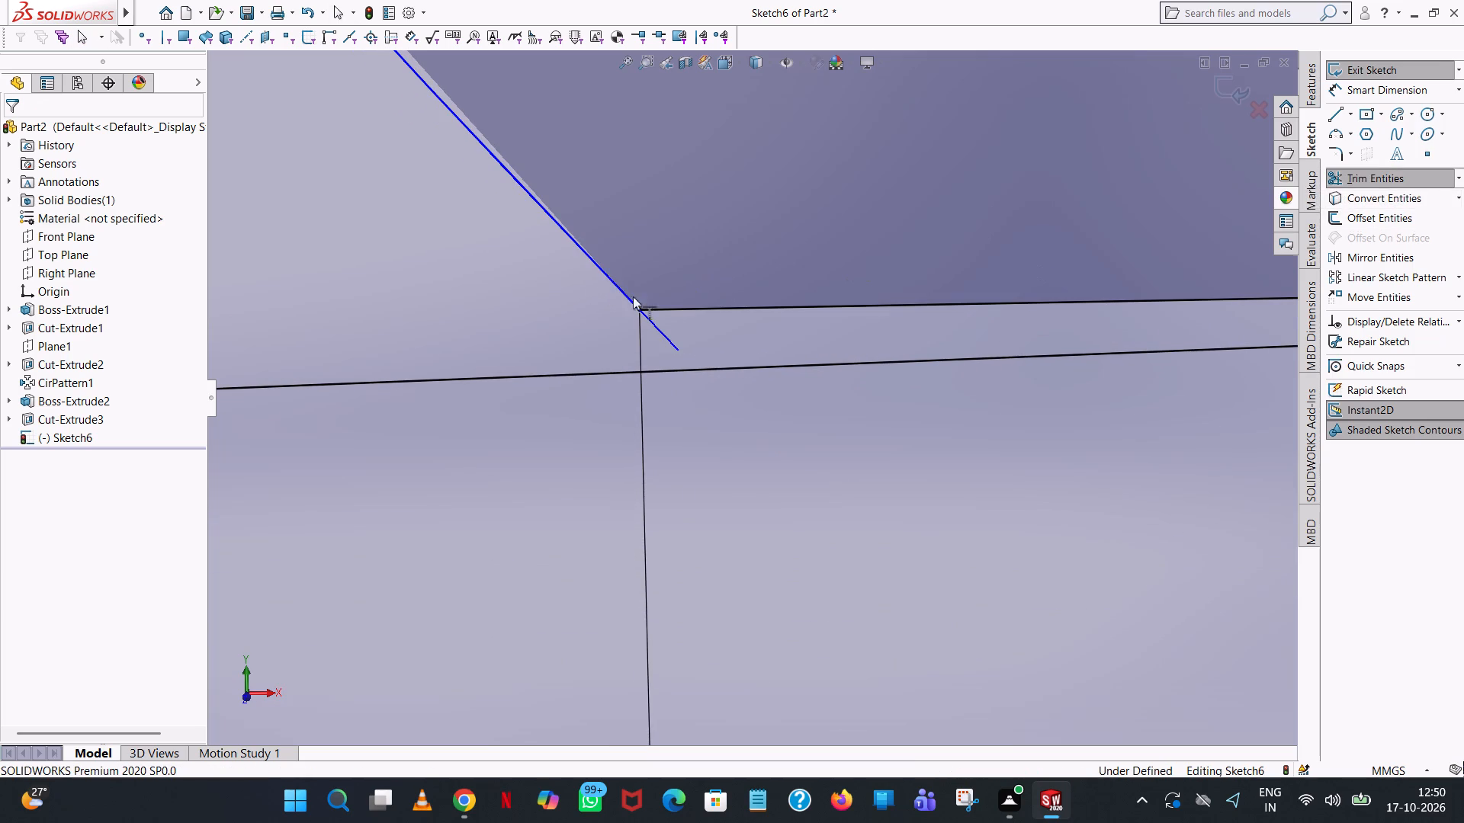
{"action": "left_click", "coordinate": [659, 328]}
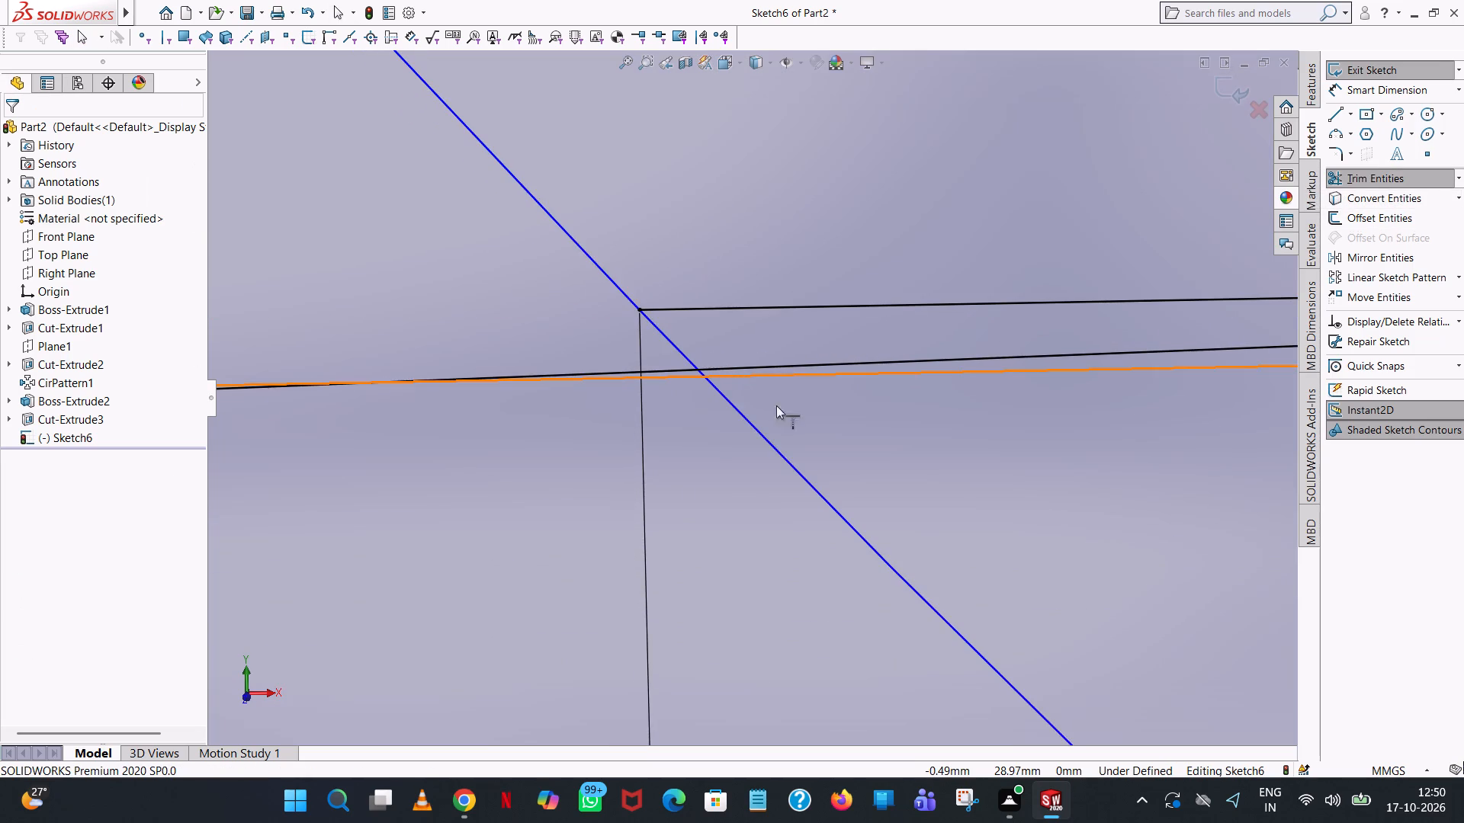
Trim away the extended arc's excess inside the 57.95 mm inner circle.
{"action": "scroll", "coordinate": [933, 482], "scroll_direction": "up", "scroll_amount": 20}
{"action": "scroll", "coordinate": [933, 482], "scroll_direction": "up", "scroll_amount": 13}
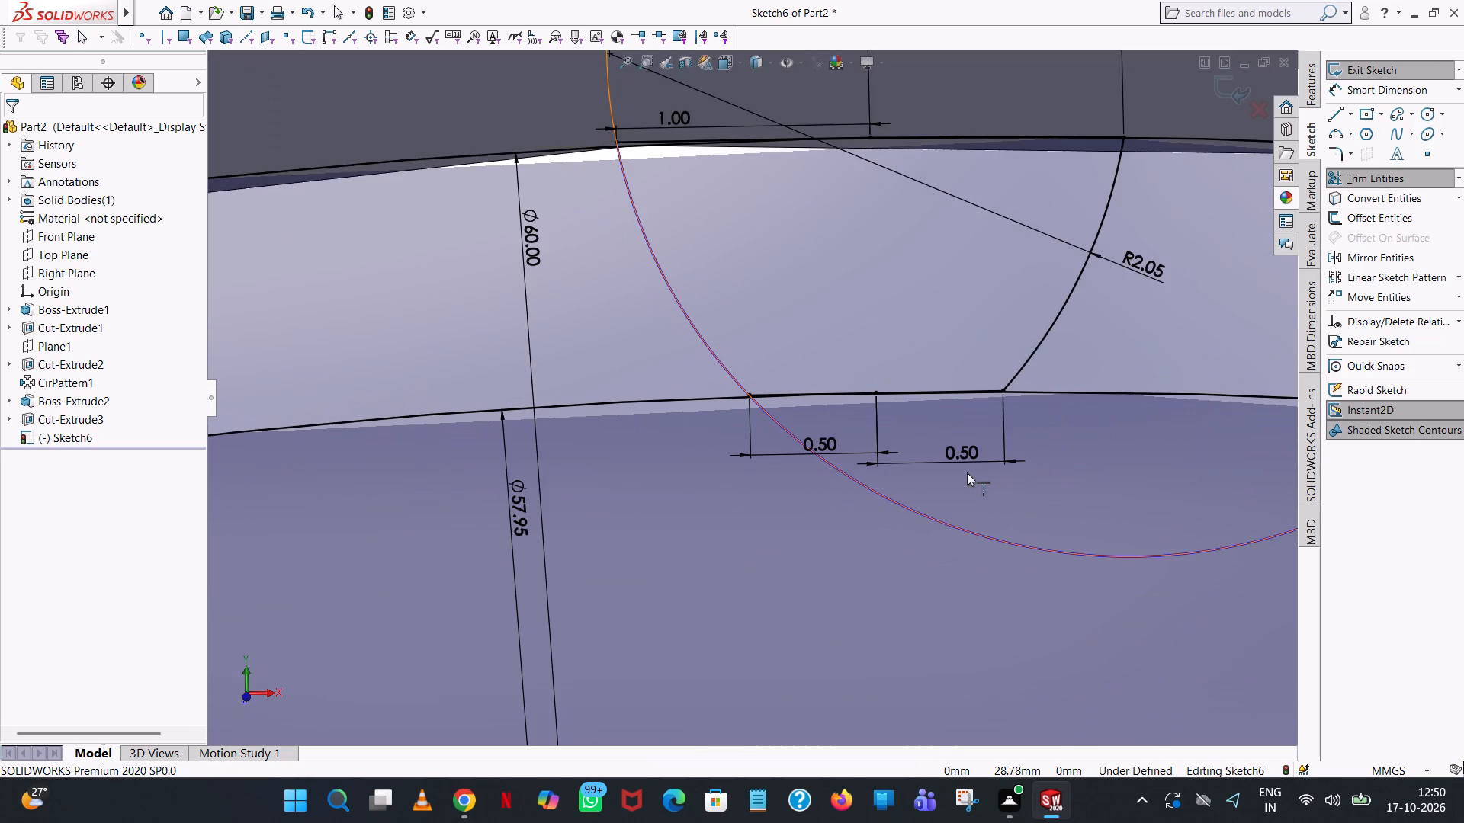
{"action": "scroll", "coordinate": [978, 464], "scroll_direction": "up", "scroll_amount": 5}
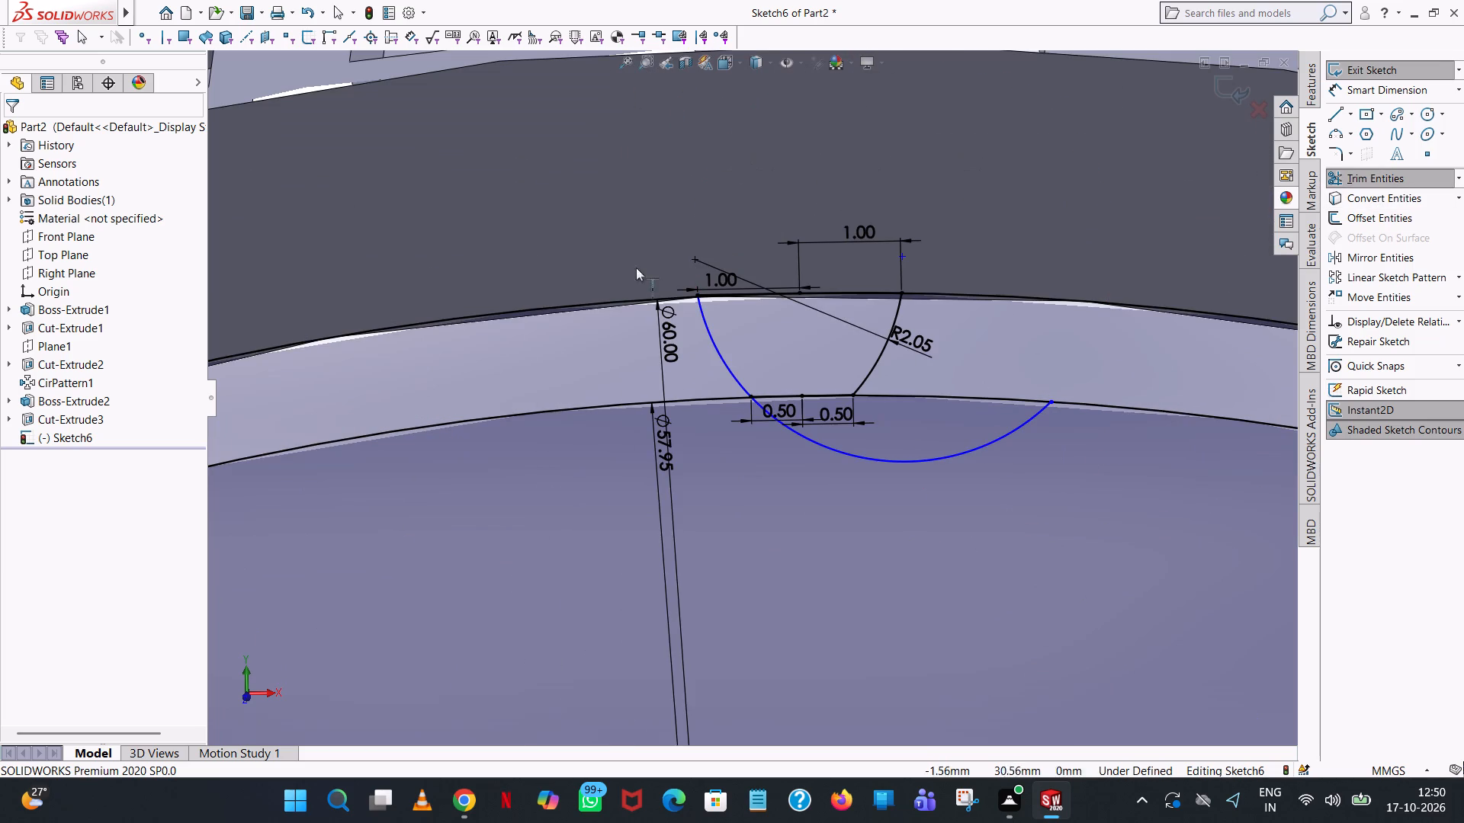
{"action": "left_click", "coordinate": [1460, 179]}
{"action": "left_click", "coordinate": [1392, 177]}
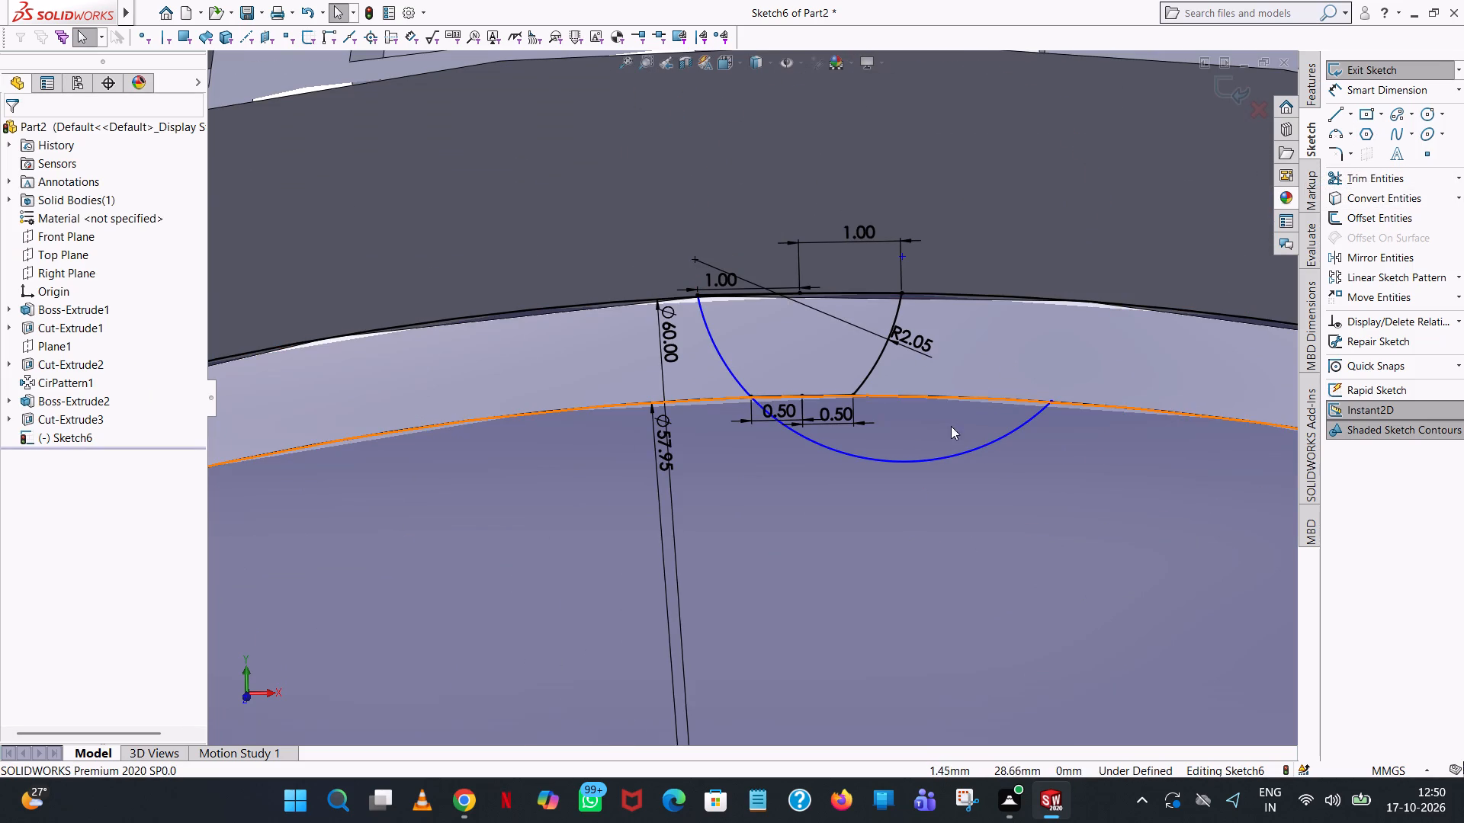
{"action": "left_click", "coordinate": [949, 455]}
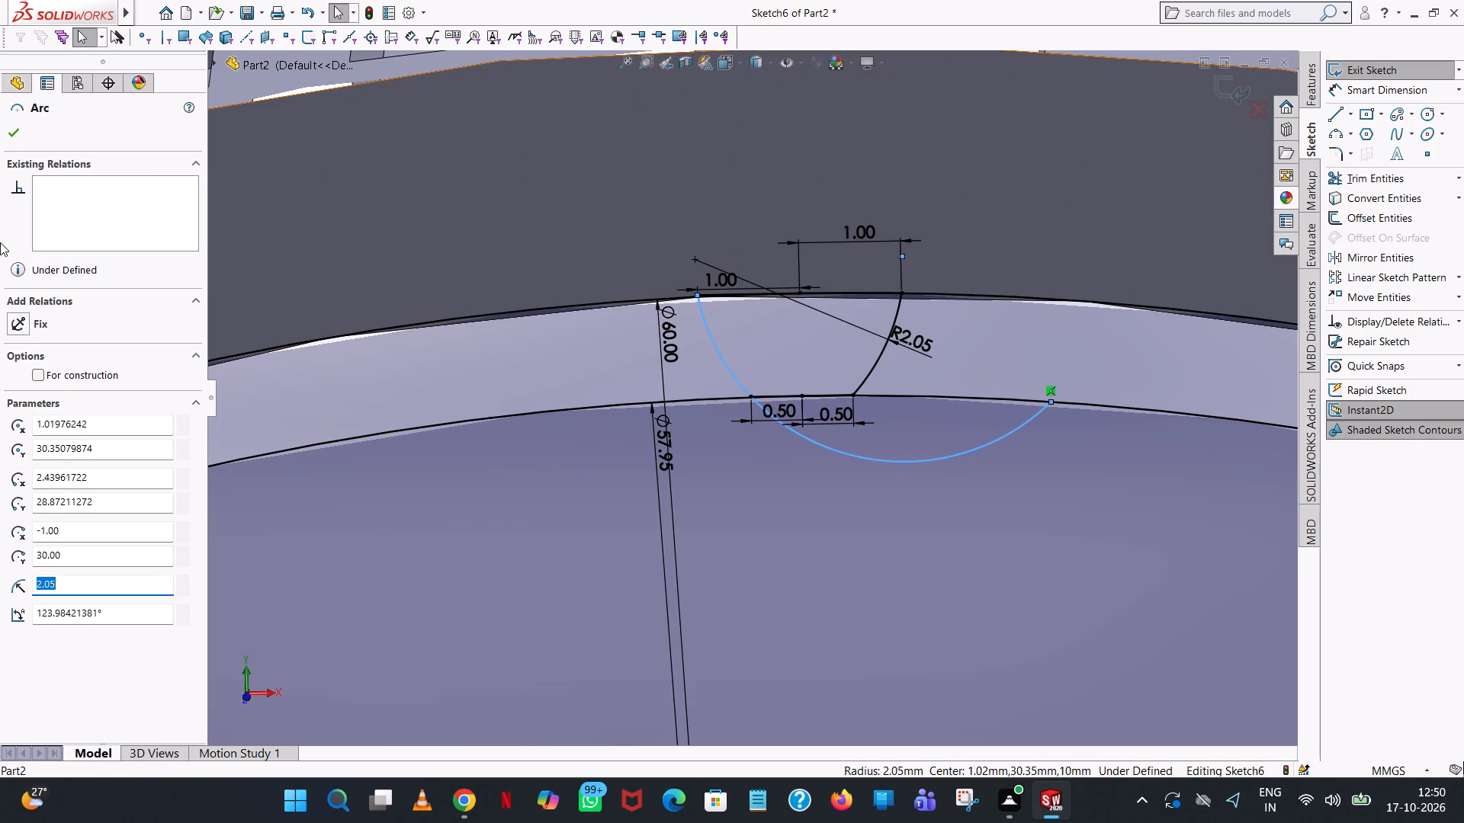
{"action": "left_click", "coordinate": [10, 139]}
{"action": "left_click", "coordinate": [1357, 189]}
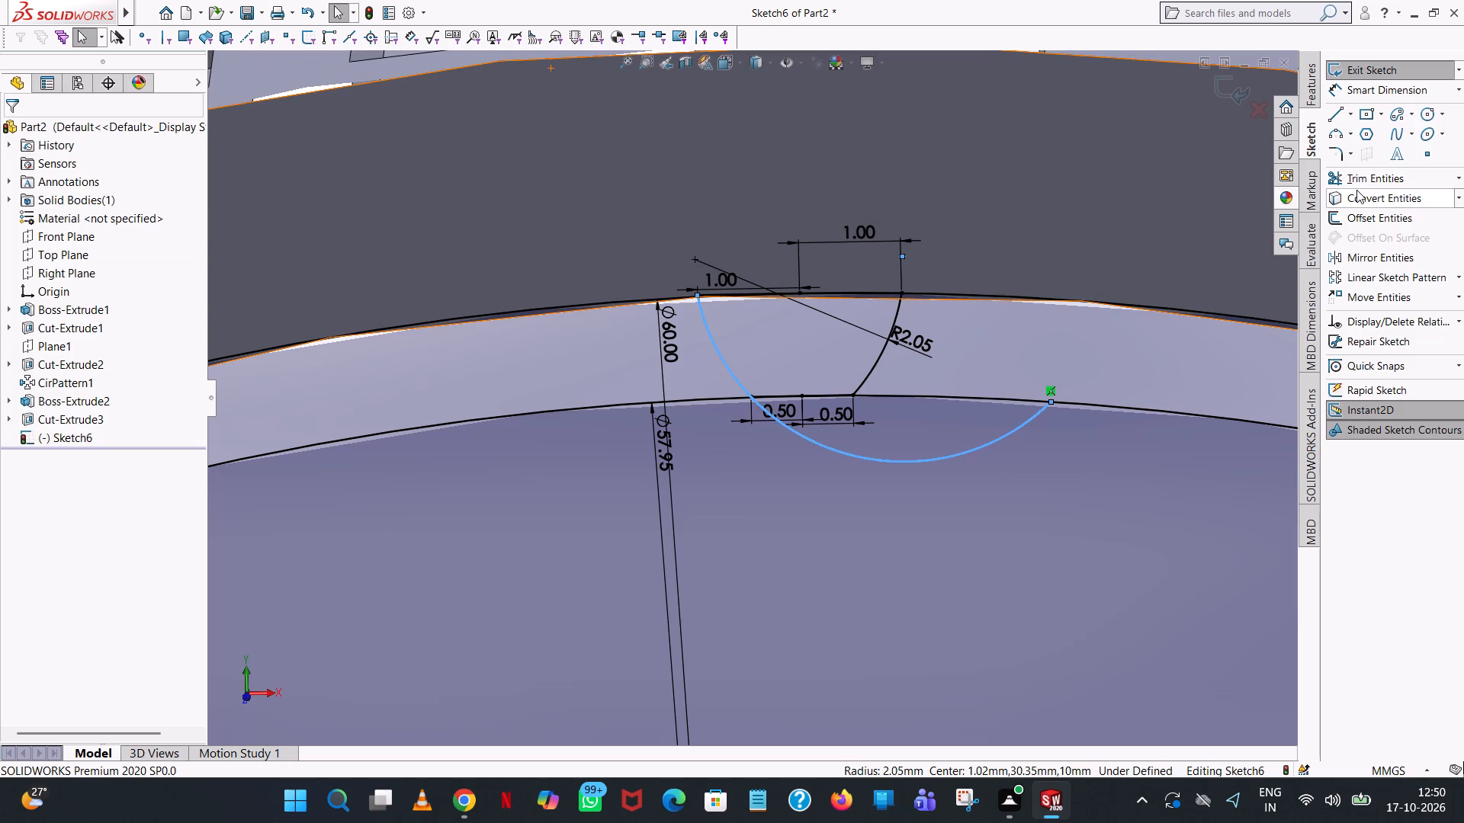
{"action": "left_click", "coordinate": [37, 125]}
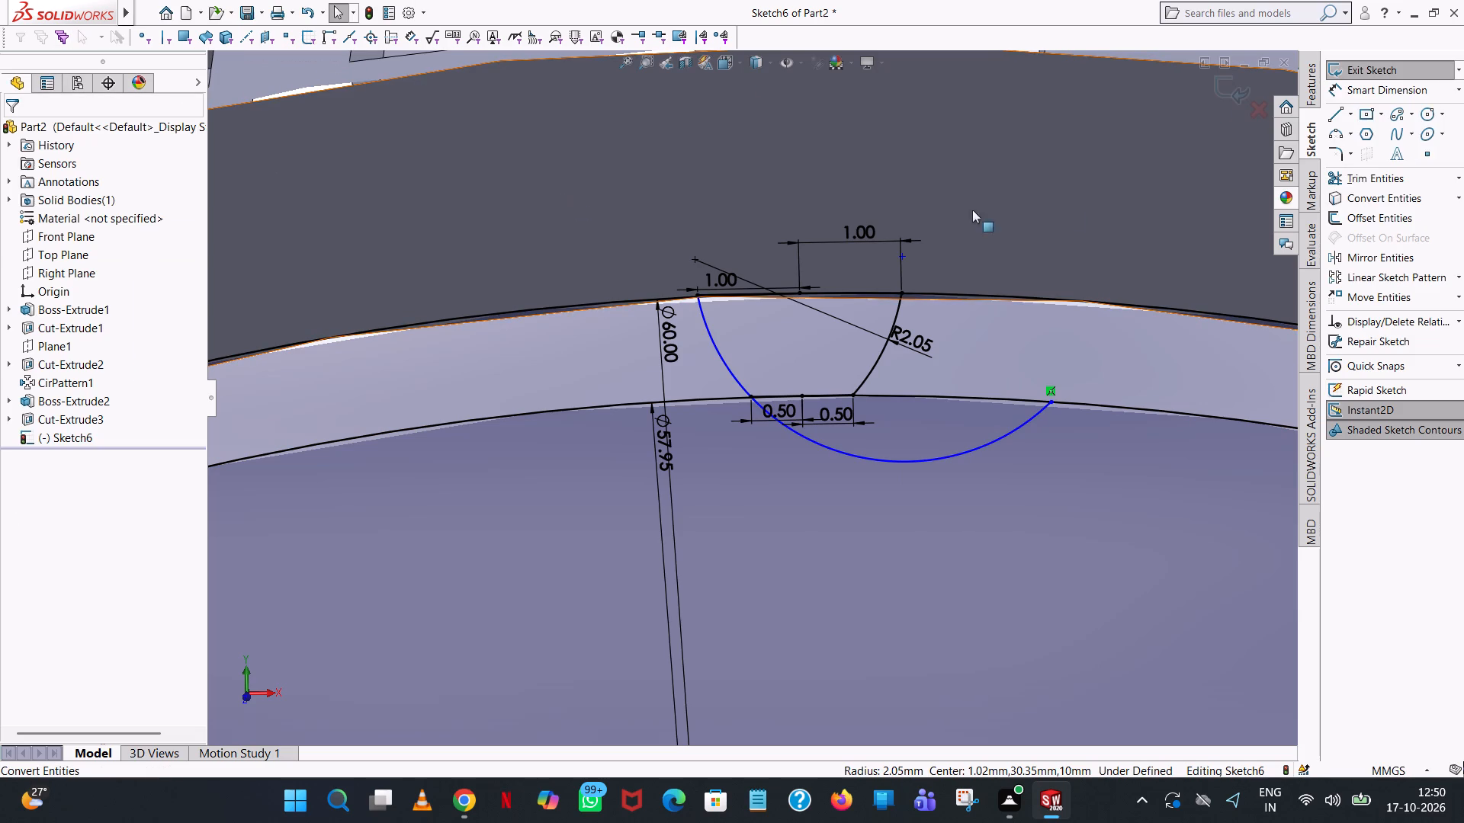
{"action": "left_click", "coordinate": [1366, 171]}
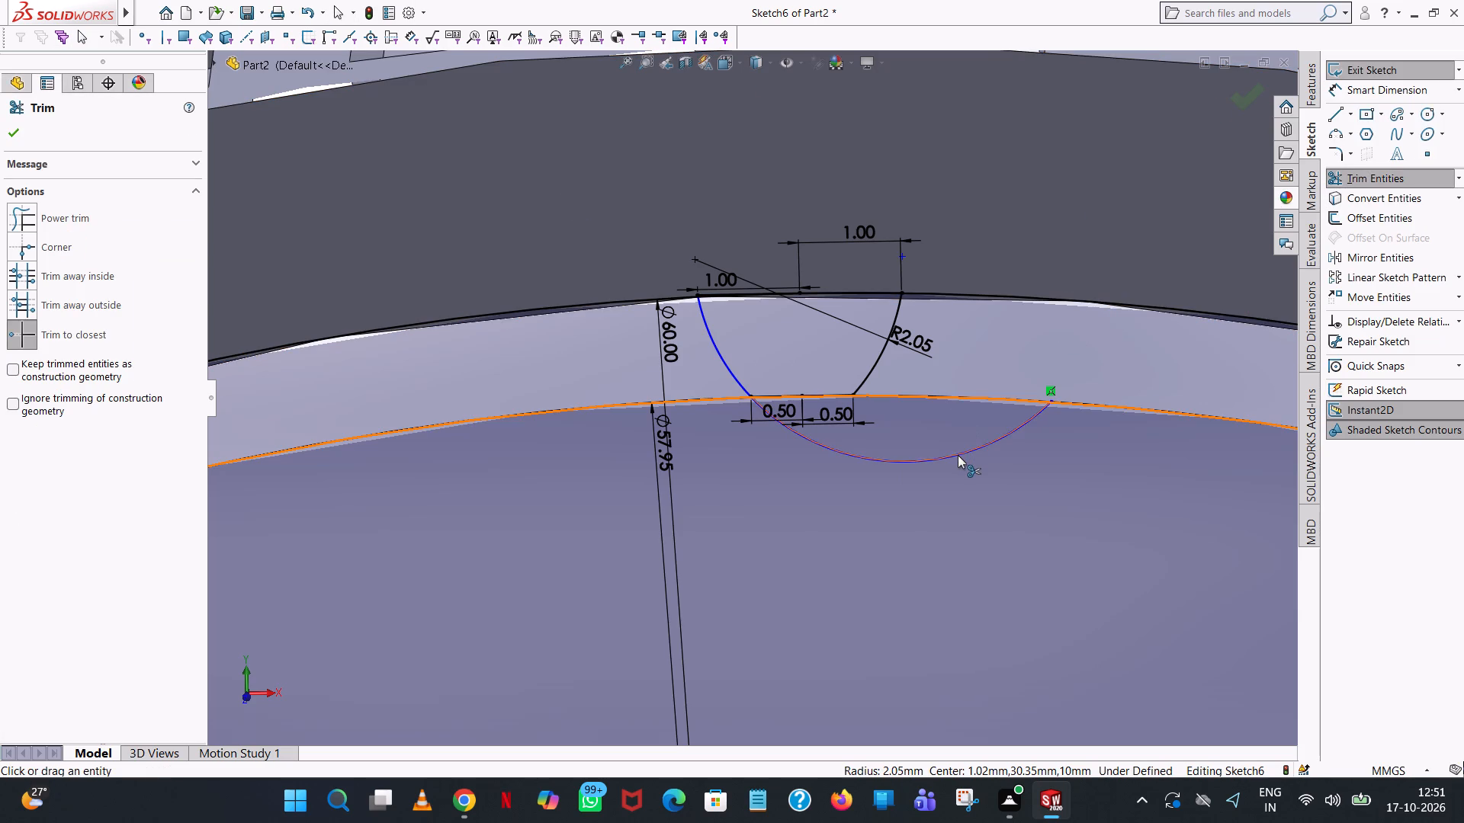
{"action": "left_click", "coordinate": [958, 455]}
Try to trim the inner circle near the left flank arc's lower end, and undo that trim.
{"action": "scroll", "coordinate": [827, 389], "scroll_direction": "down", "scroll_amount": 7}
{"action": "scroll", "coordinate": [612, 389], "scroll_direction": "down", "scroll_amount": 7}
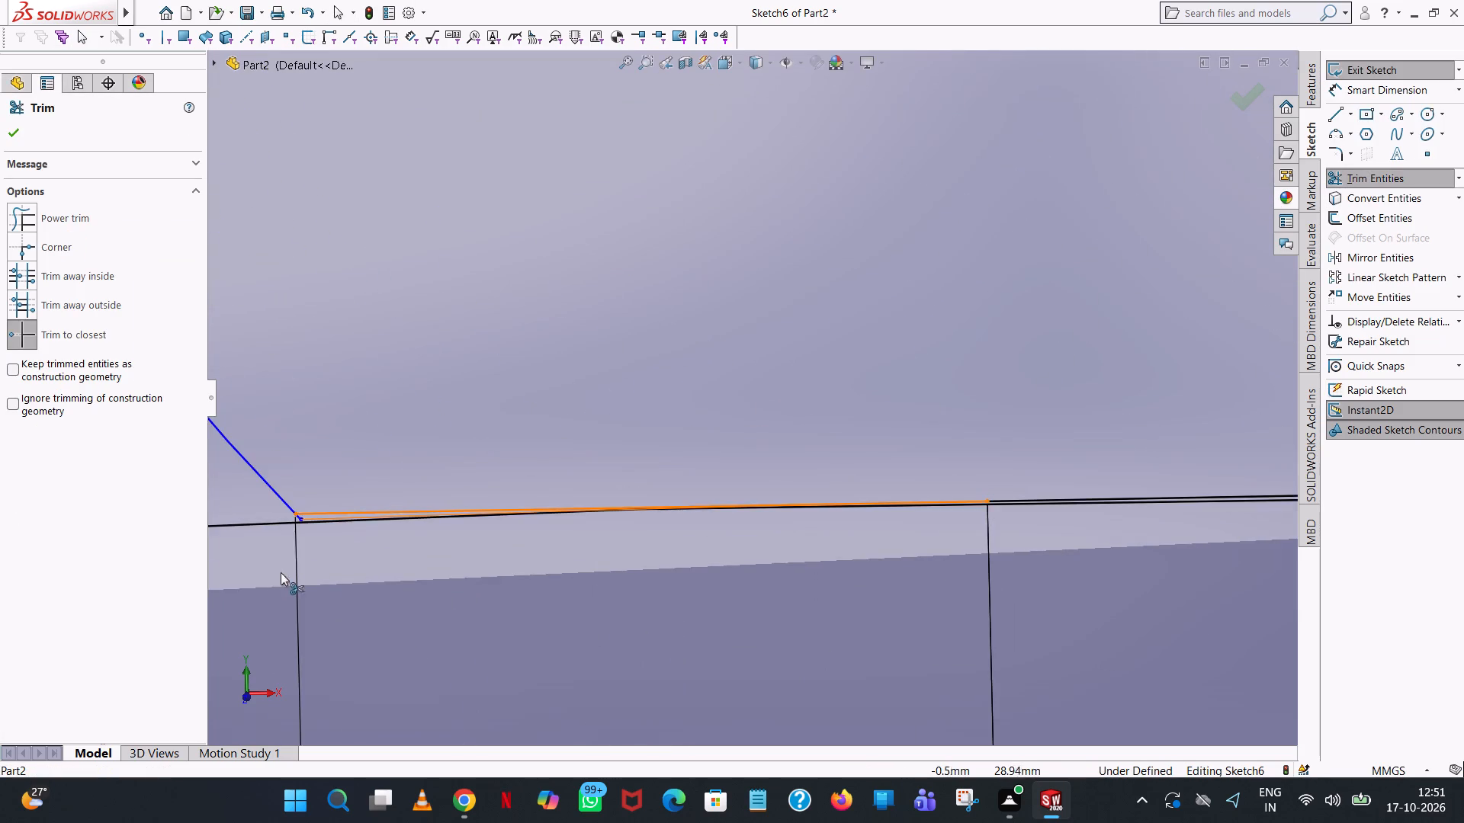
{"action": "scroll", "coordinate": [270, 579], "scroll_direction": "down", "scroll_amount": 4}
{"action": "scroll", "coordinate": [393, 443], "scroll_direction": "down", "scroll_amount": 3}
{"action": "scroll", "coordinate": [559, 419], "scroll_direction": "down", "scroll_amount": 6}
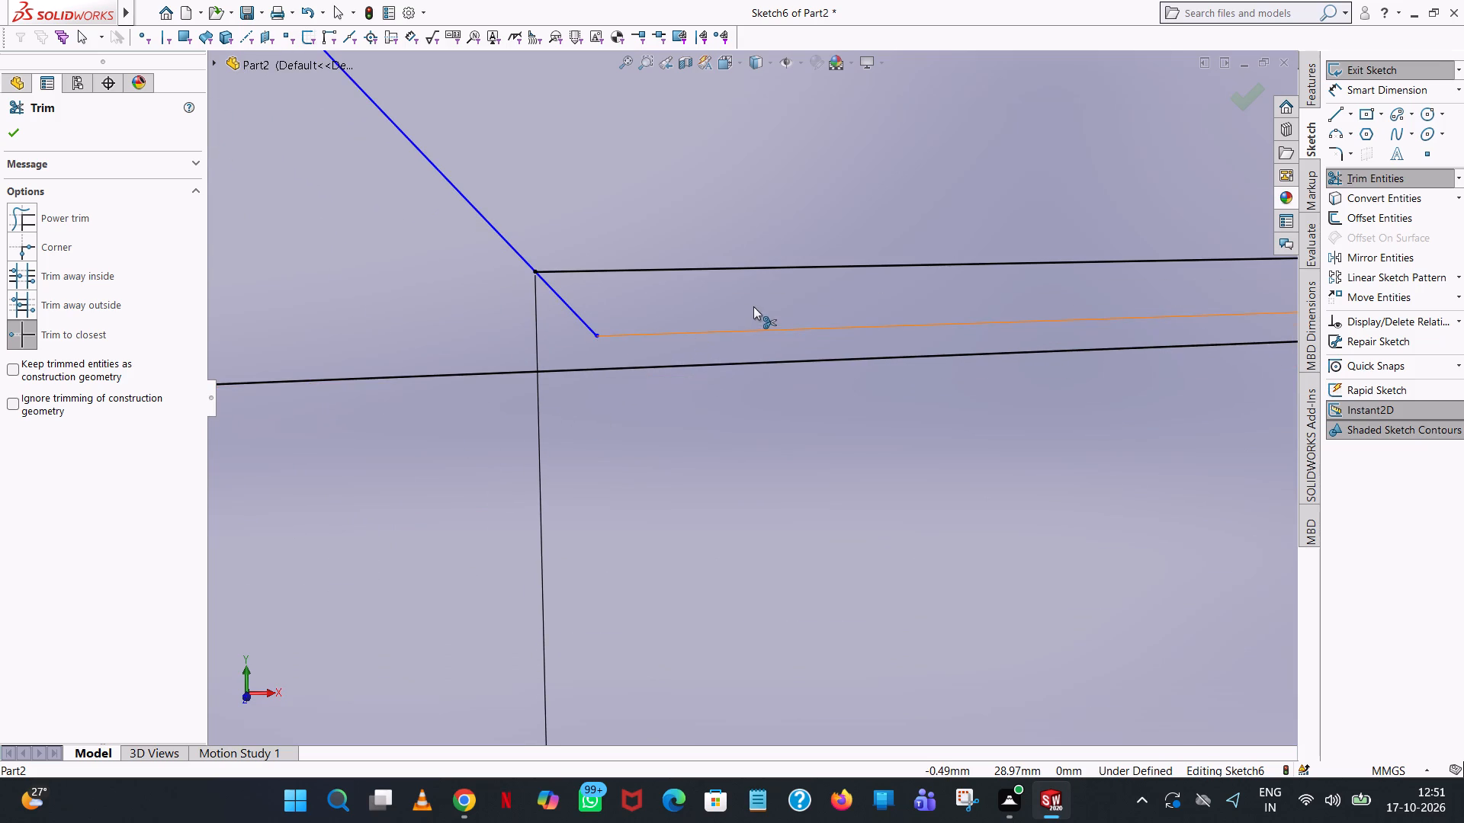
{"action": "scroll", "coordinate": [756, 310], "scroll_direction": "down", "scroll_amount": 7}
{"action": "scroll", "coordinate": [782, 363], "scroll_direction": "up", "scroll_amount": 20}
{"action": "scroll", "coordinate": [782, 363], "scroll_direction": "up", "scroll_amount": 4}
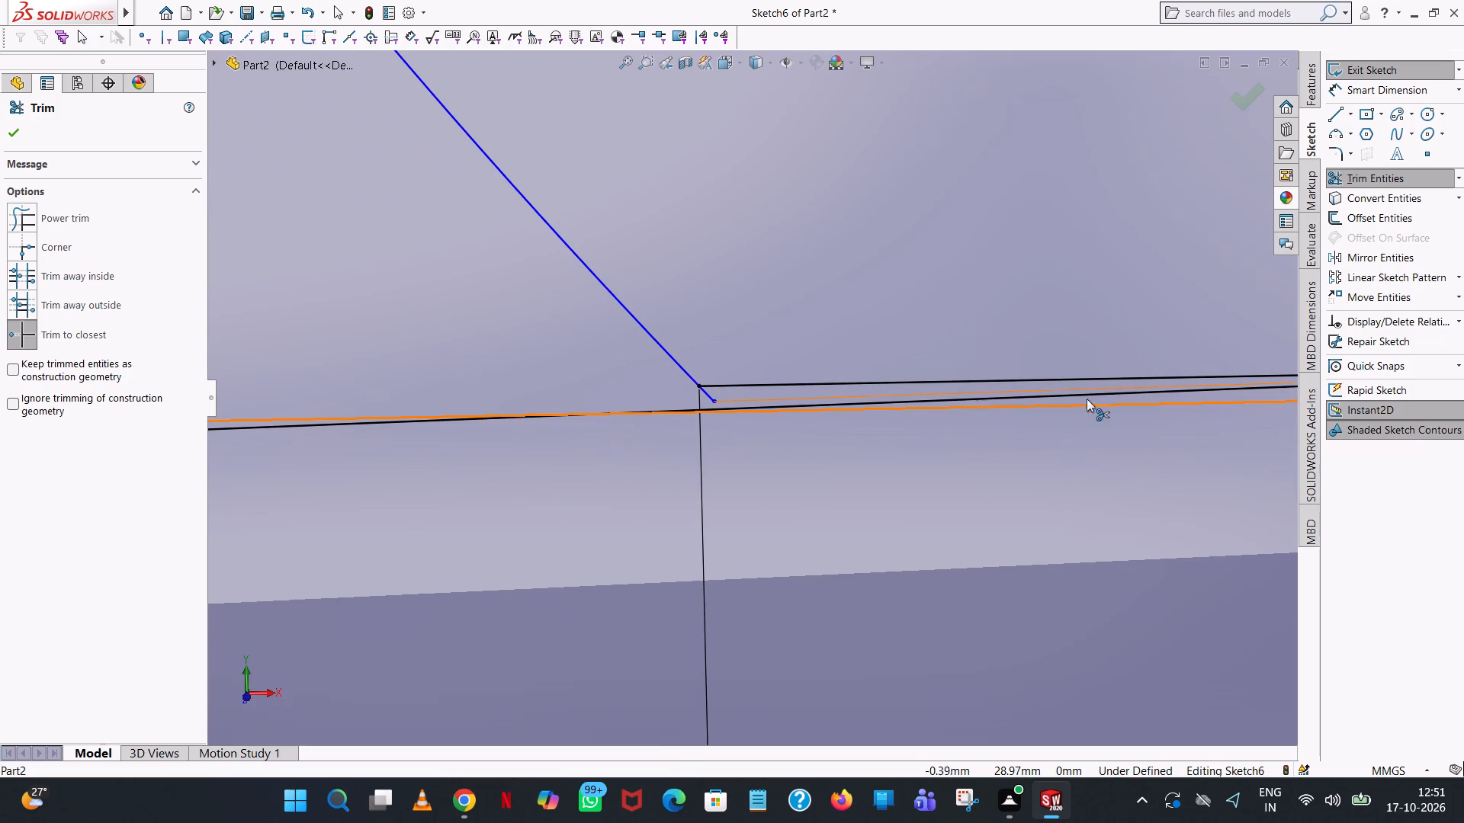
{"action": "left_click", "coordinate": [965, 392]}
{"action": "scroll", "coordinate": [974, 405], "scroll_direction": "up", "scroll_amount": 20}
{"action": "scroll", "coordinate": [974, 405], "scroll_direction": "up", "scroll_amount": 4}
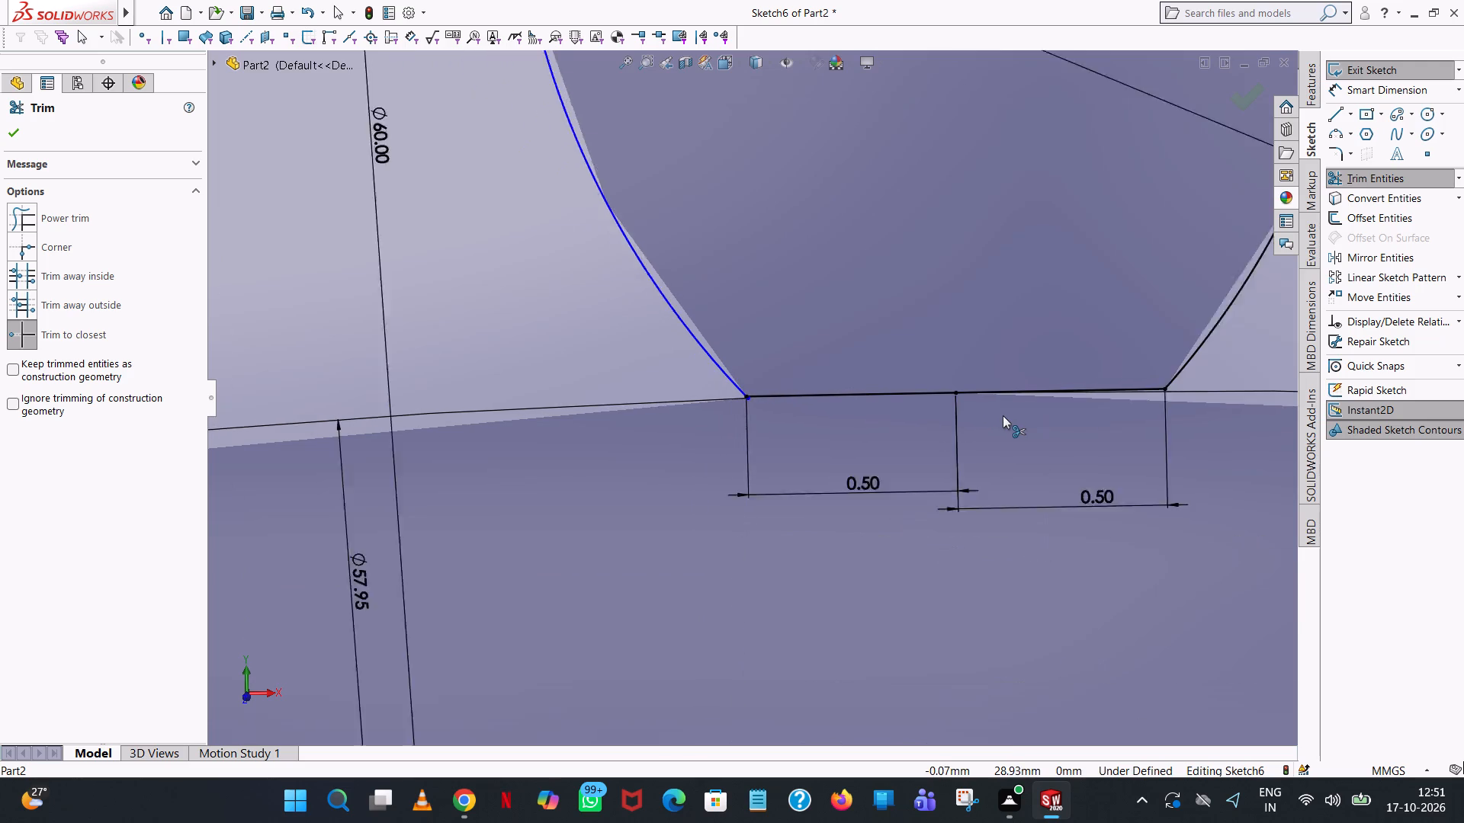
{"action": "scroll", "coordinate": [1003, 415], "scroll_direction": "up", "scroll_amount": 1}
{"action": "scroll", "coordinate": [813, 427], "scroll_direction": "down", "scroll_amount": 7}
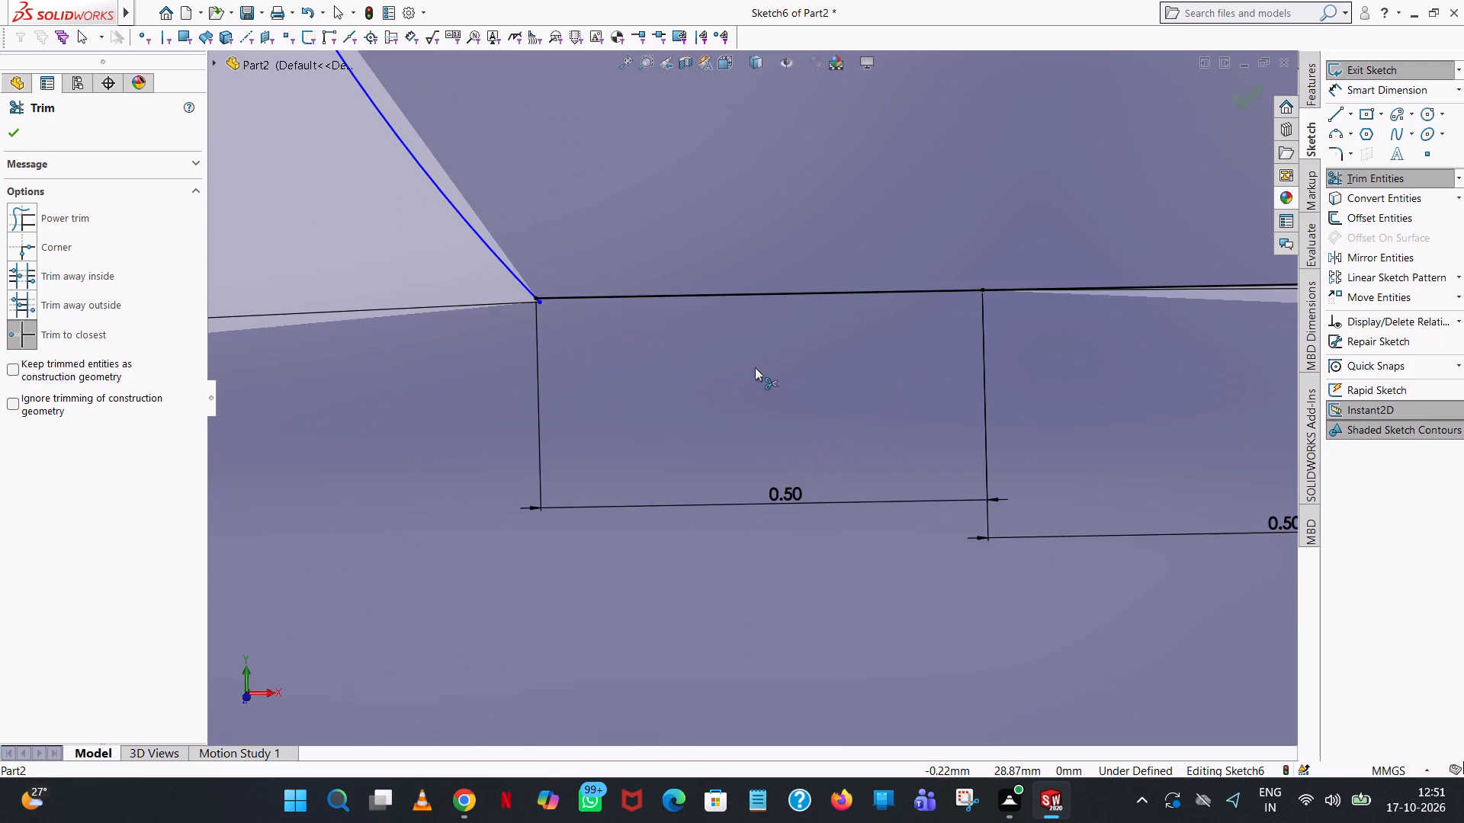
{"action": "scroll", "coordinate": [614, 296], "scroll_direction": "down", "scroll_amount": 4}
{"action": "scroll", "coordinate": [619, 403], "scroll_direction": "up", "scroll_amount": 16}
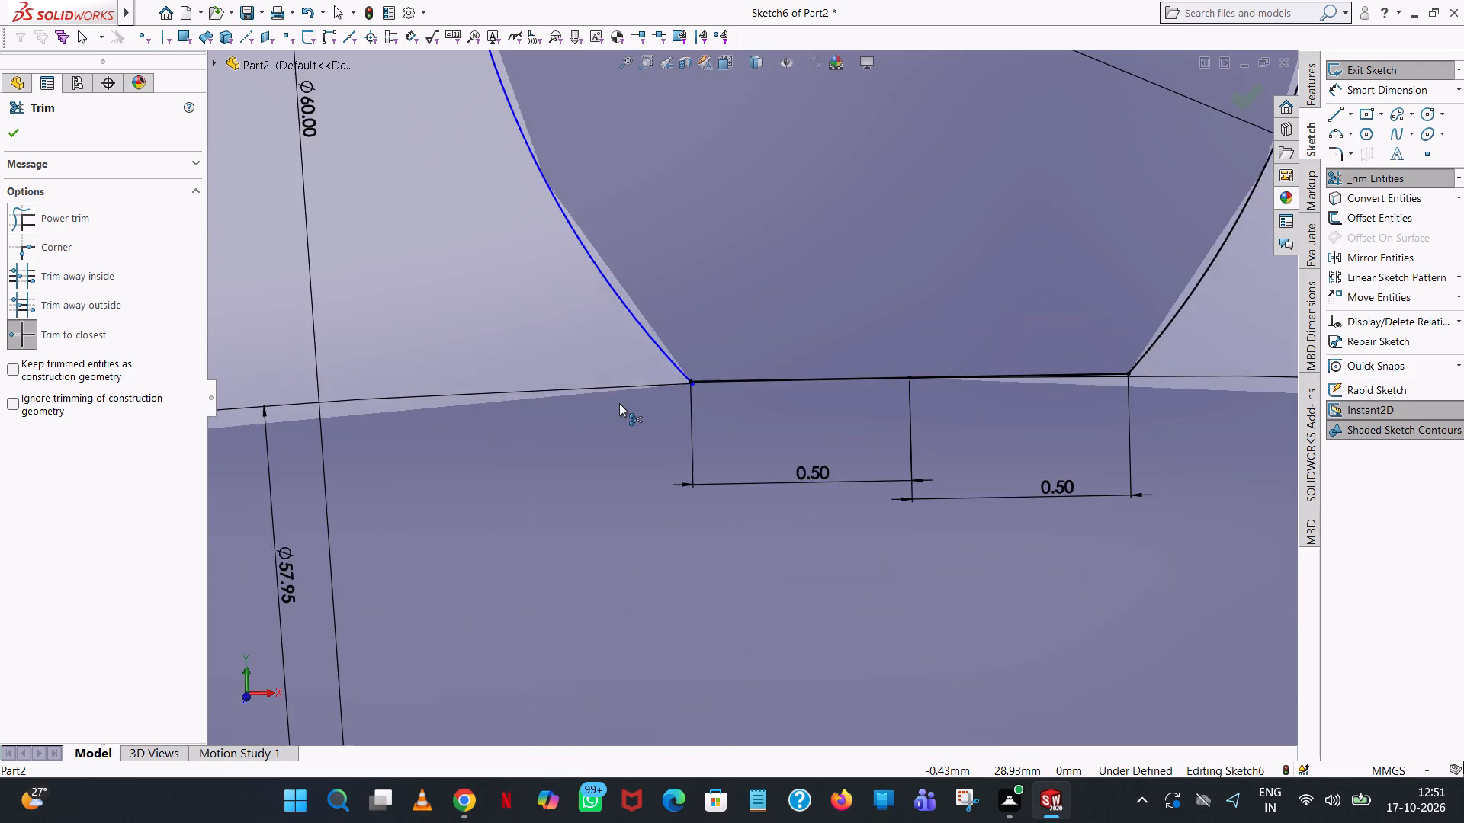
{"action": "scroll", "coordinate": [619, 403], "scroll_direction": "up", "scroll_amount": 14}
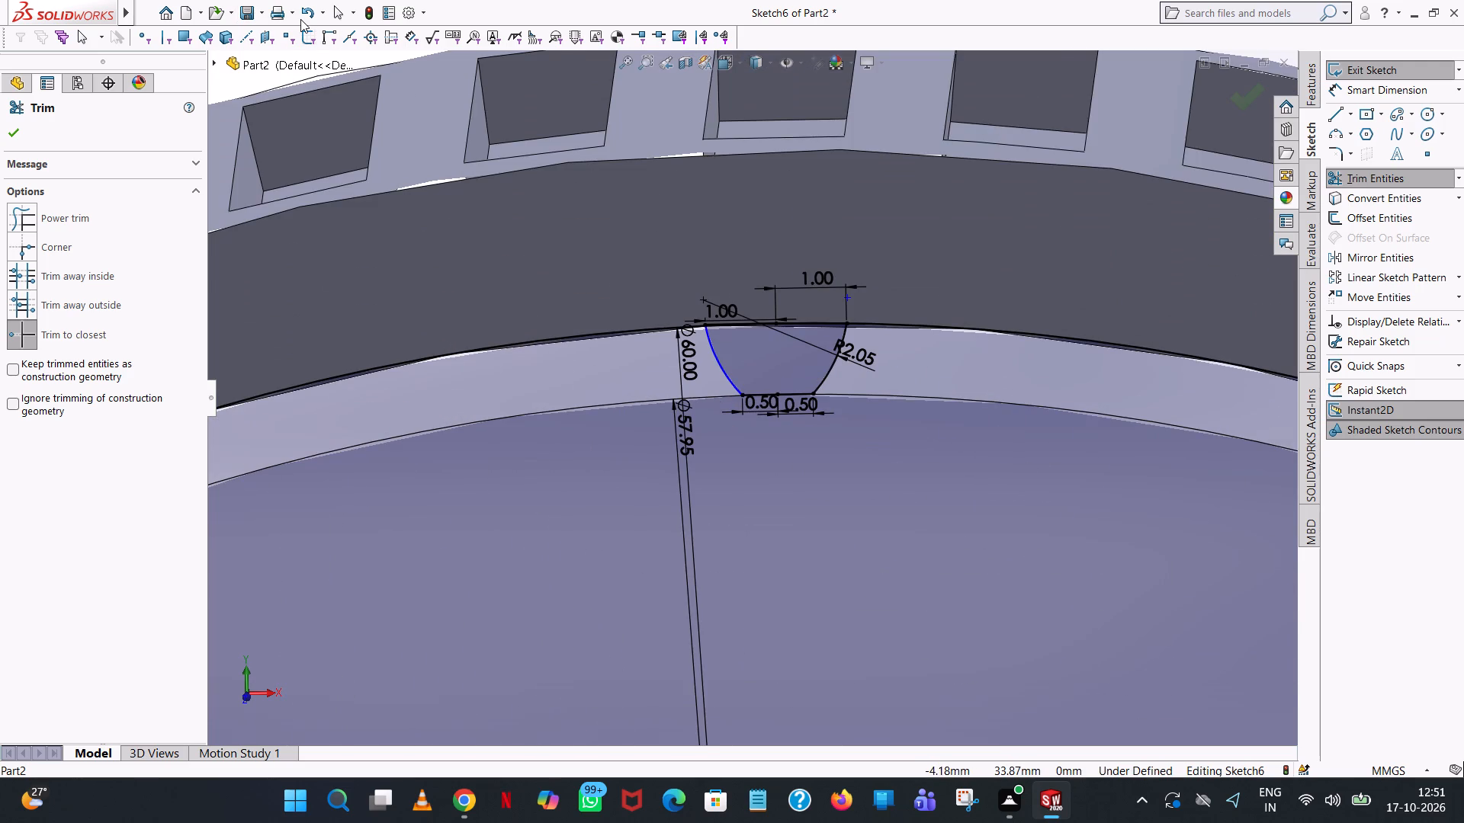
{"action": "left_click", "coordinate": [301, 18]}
Draw a line about 0.003 mm long from the left flank arc's lower end to the inner circle.
{"action": "scroll", "coordinate": [771, 414], "scroll_direction": "down", "scroll_amount": 15}
{"action": "scroll", "coordinate": [541, 282], "scroll_direction": "down", "scroll_amount": 5}
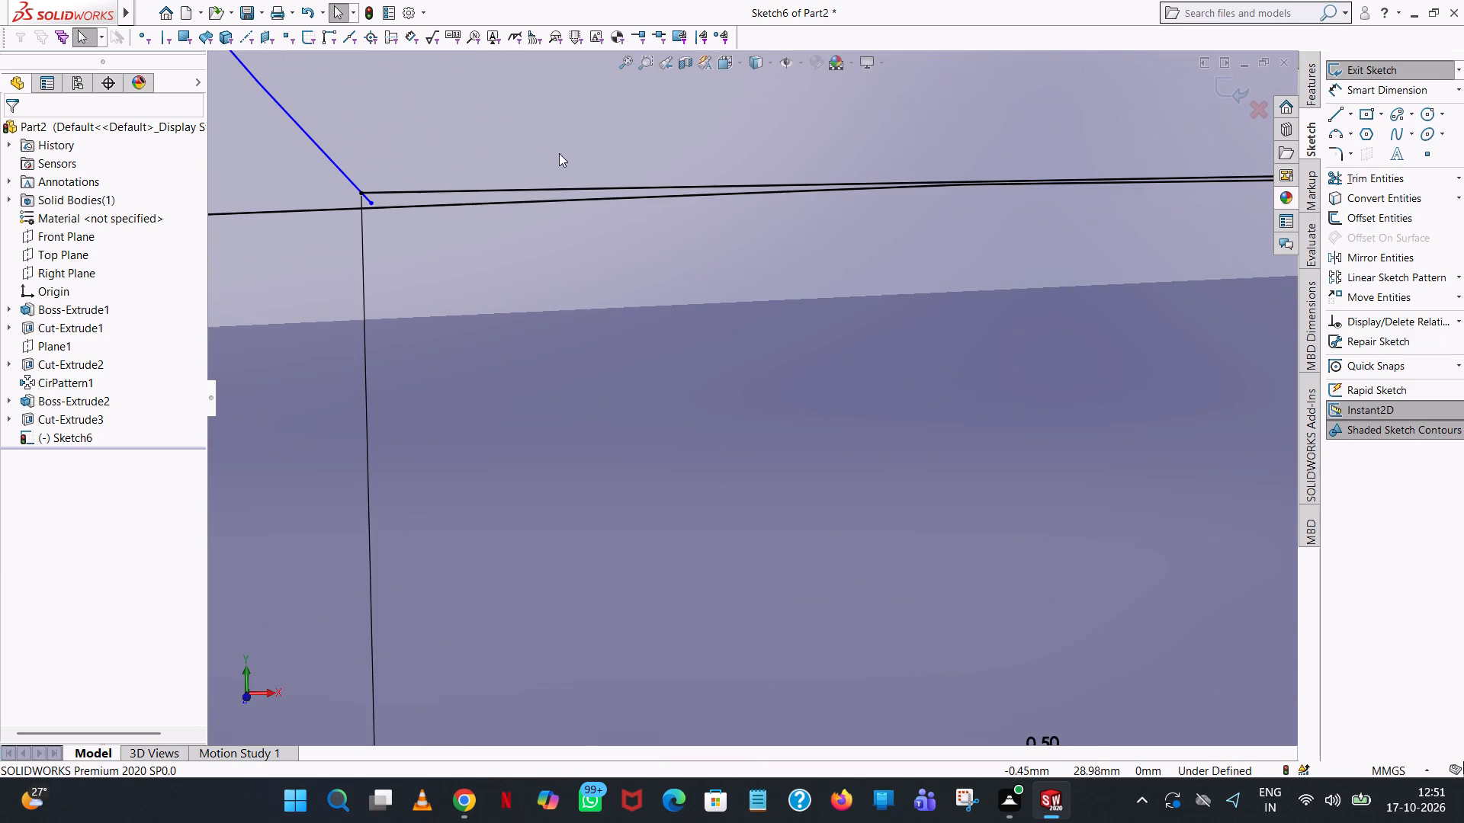
{"action": "left_click", "coordinate": [1460, 178]}
{"action": "left_click", "coordinate": [1310, 197]}
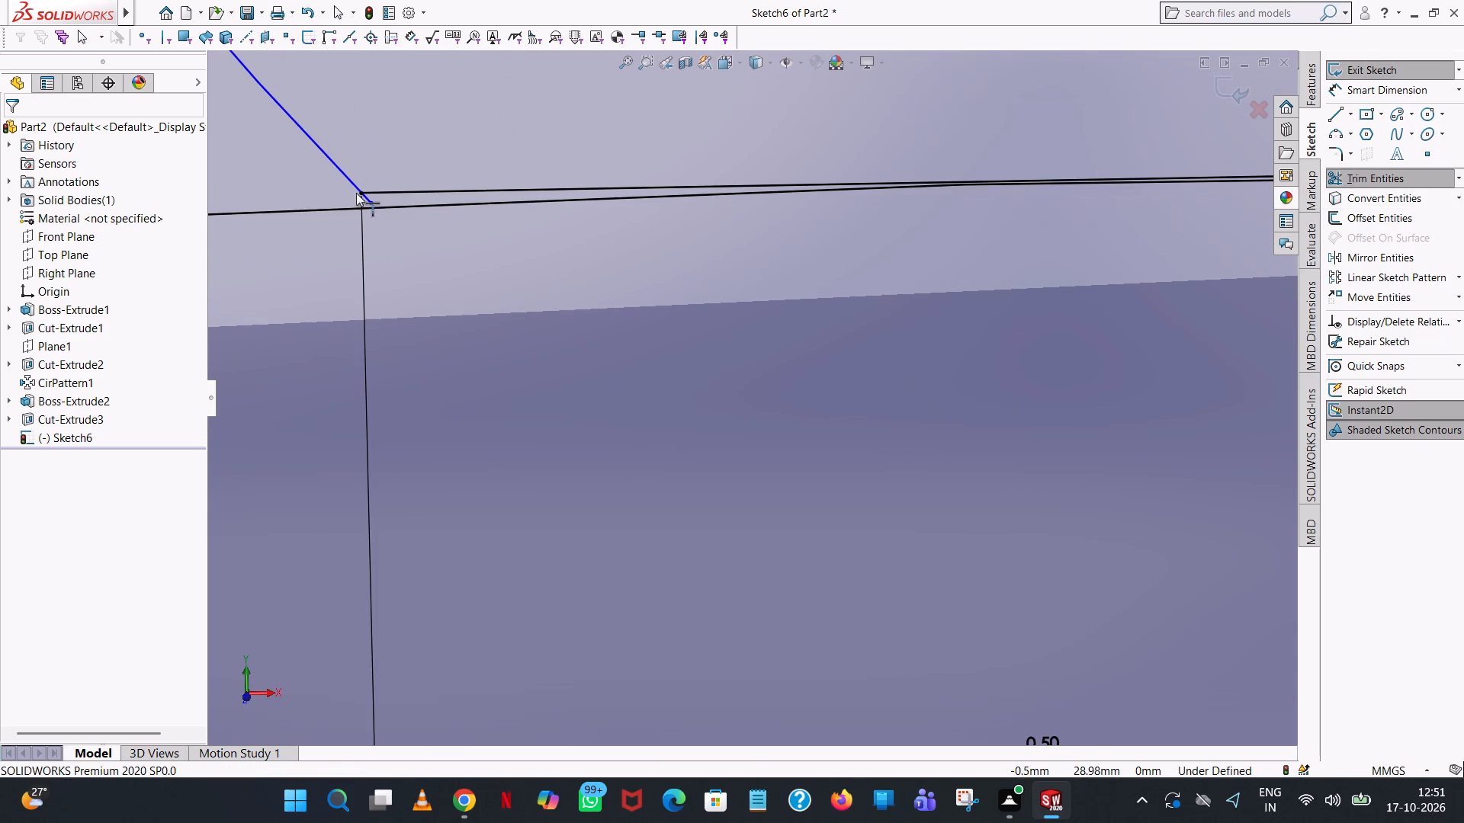
{"action": "left_click", "coordinate": [1332, 113]}
{"action": "scroll", "coordinate": [488, 182], "scroll_direction": "down", "scroll_amount": 8}
{"action": "scroll", "coordinate": [330, 408], "scroll_direction": "up", "scroll_amount": 6}
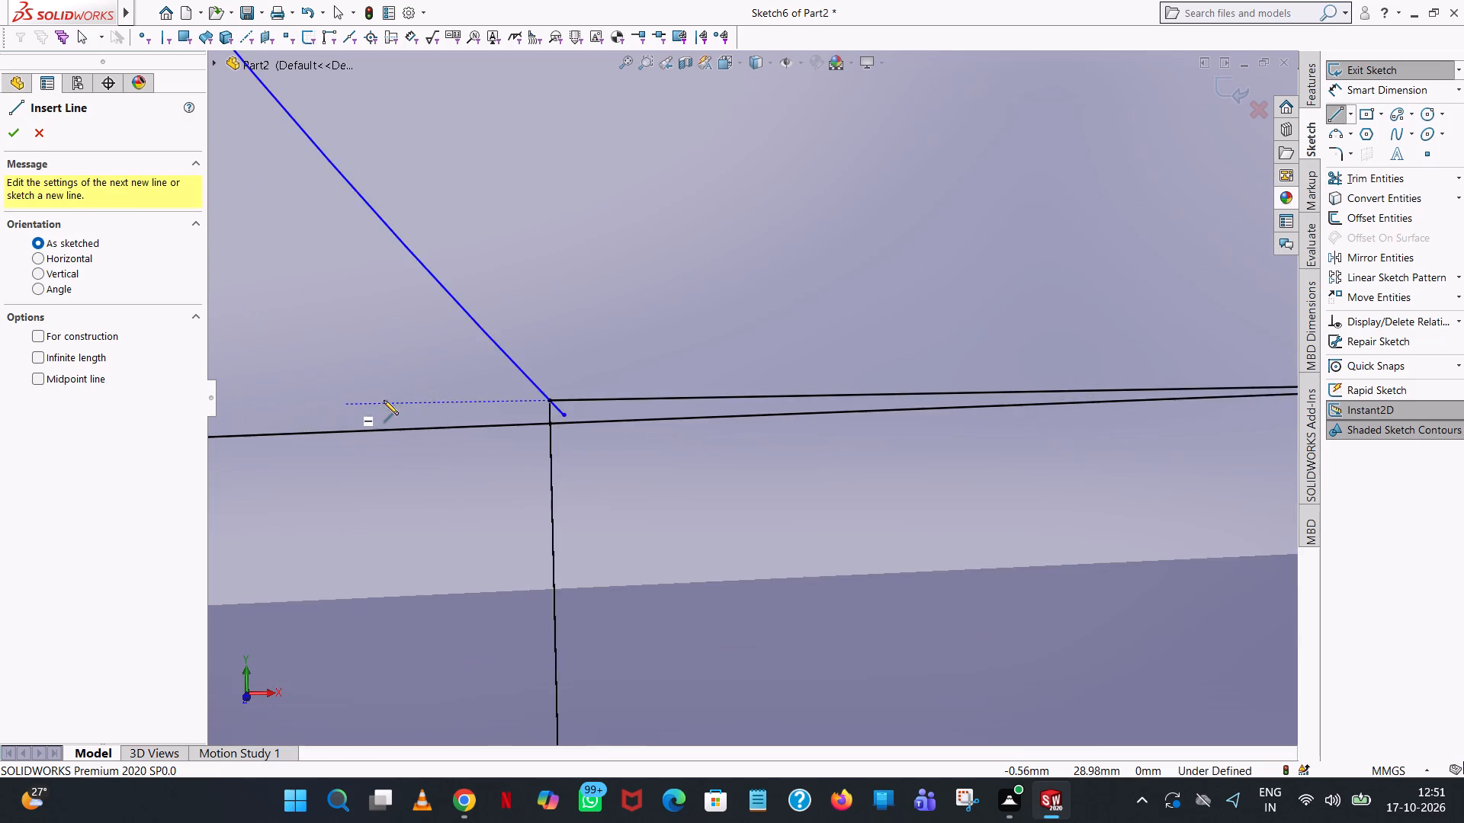
{"action": "scroll", "coordinate": [432, 421], "scroll_direction": "down", "scroll_amount": 4}
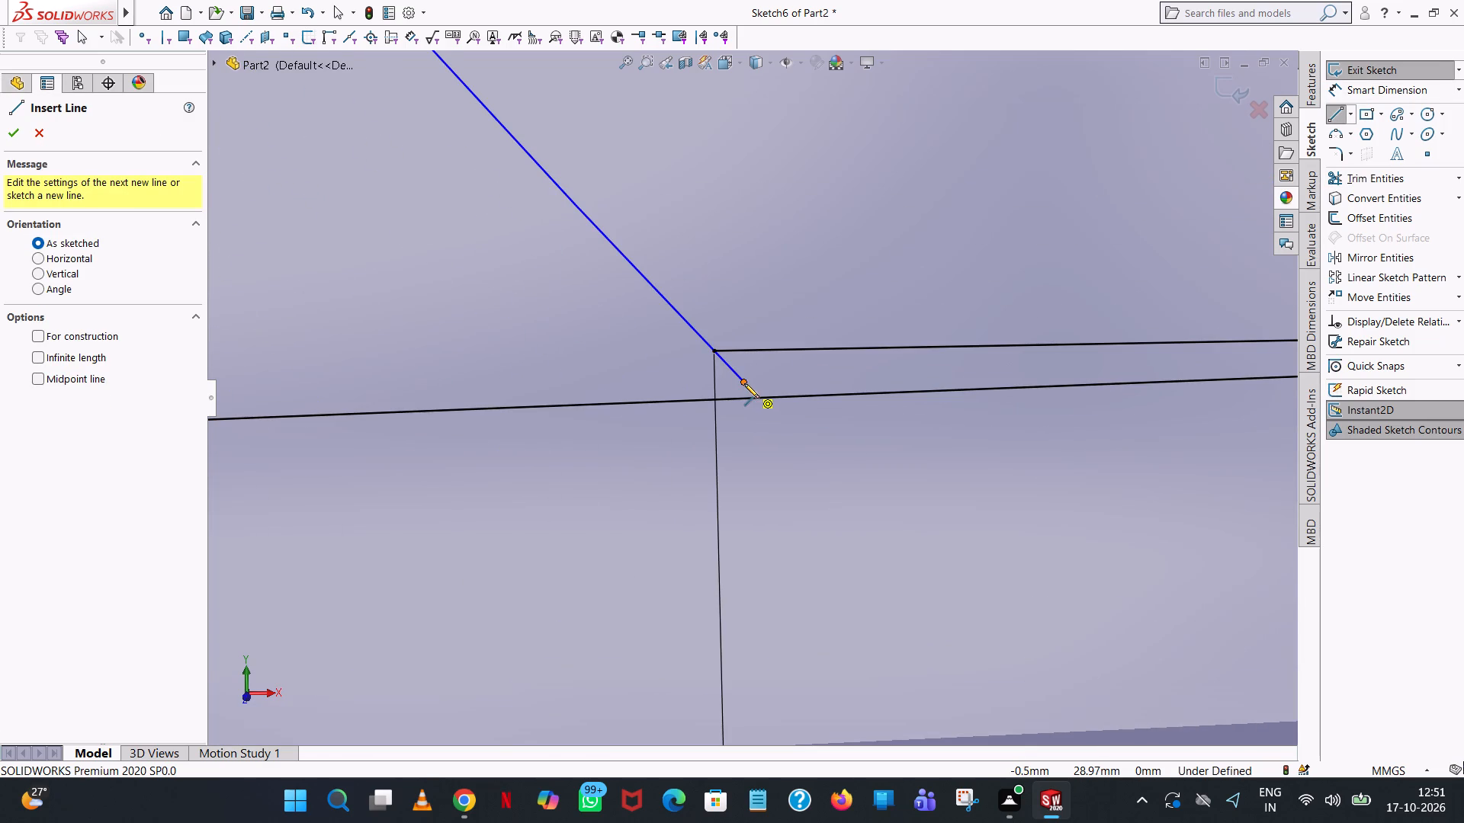
{"action": "left_click", "coordinate": [744, 383]}
{"action": "left_click", "coordinate": [760, 399]}
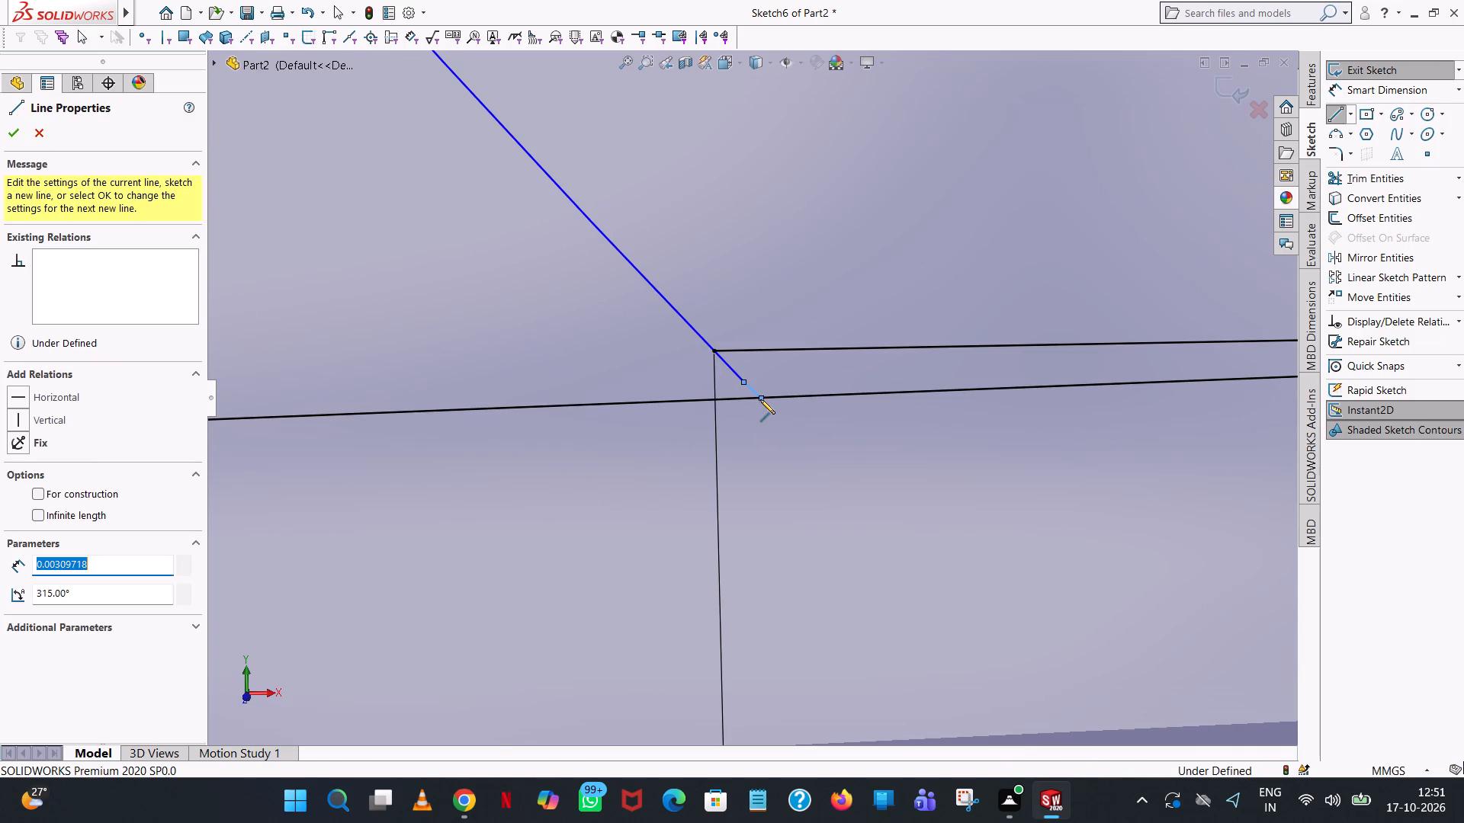
{"action": "right_click", "coordinate": [760, 399]}
{"action": "left_click", "coordinate": [815, 417]}
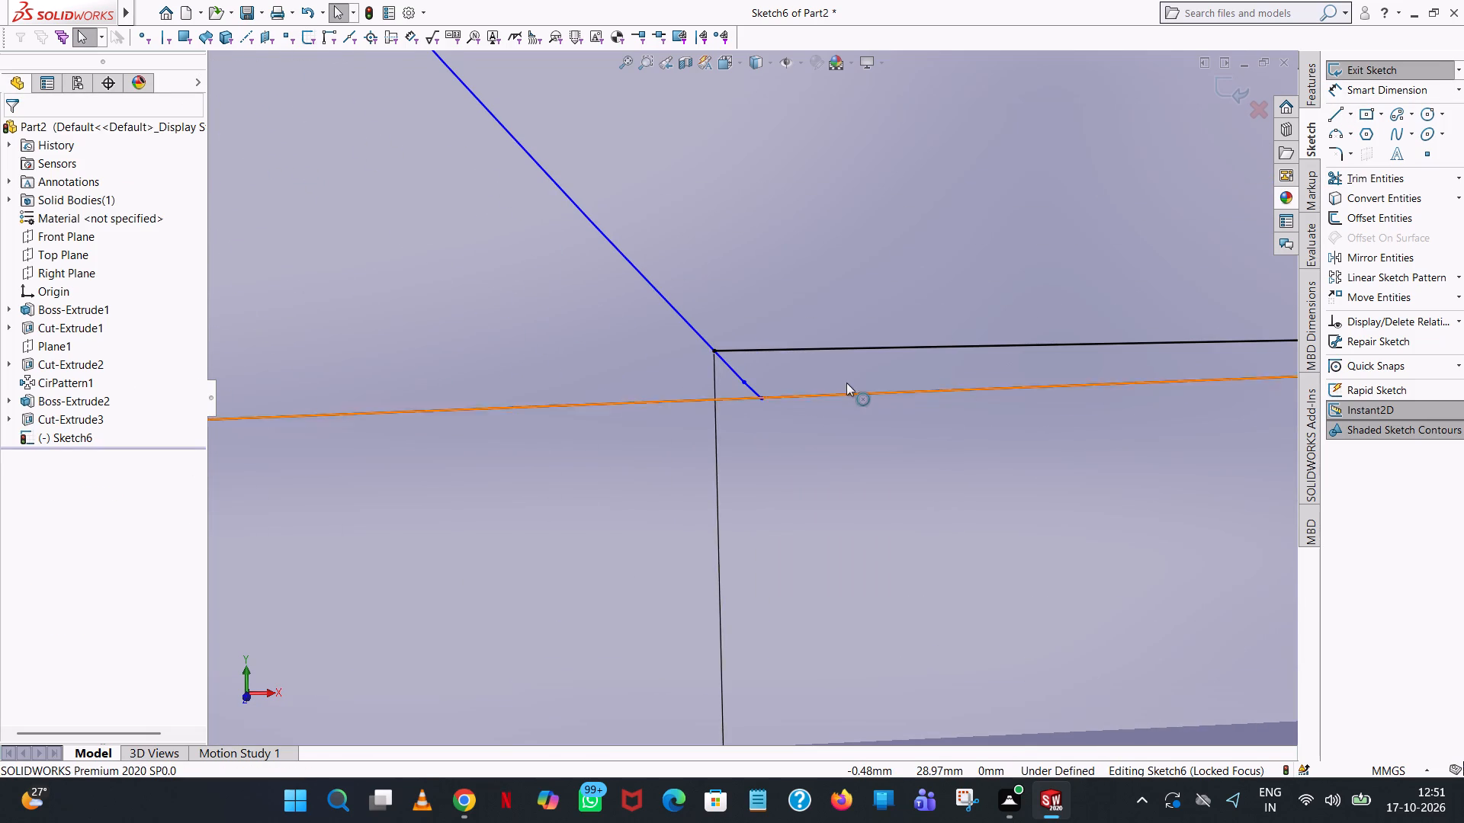
Trim away the left 2.05 mm flank arc between the inner and outer circles.
{"action": "scroll", "coordinate": [847, 383], "scroll_direction": "down", "scroll_amount": 6}
{"action": "scroll", "coordinate": [560, 386], "scroll_direction": "down", "scroll_amount": 6}
{"action": "scroll", "coordinate": [742, 360], "scroll_direction": "down", "scroll_amount": 4}
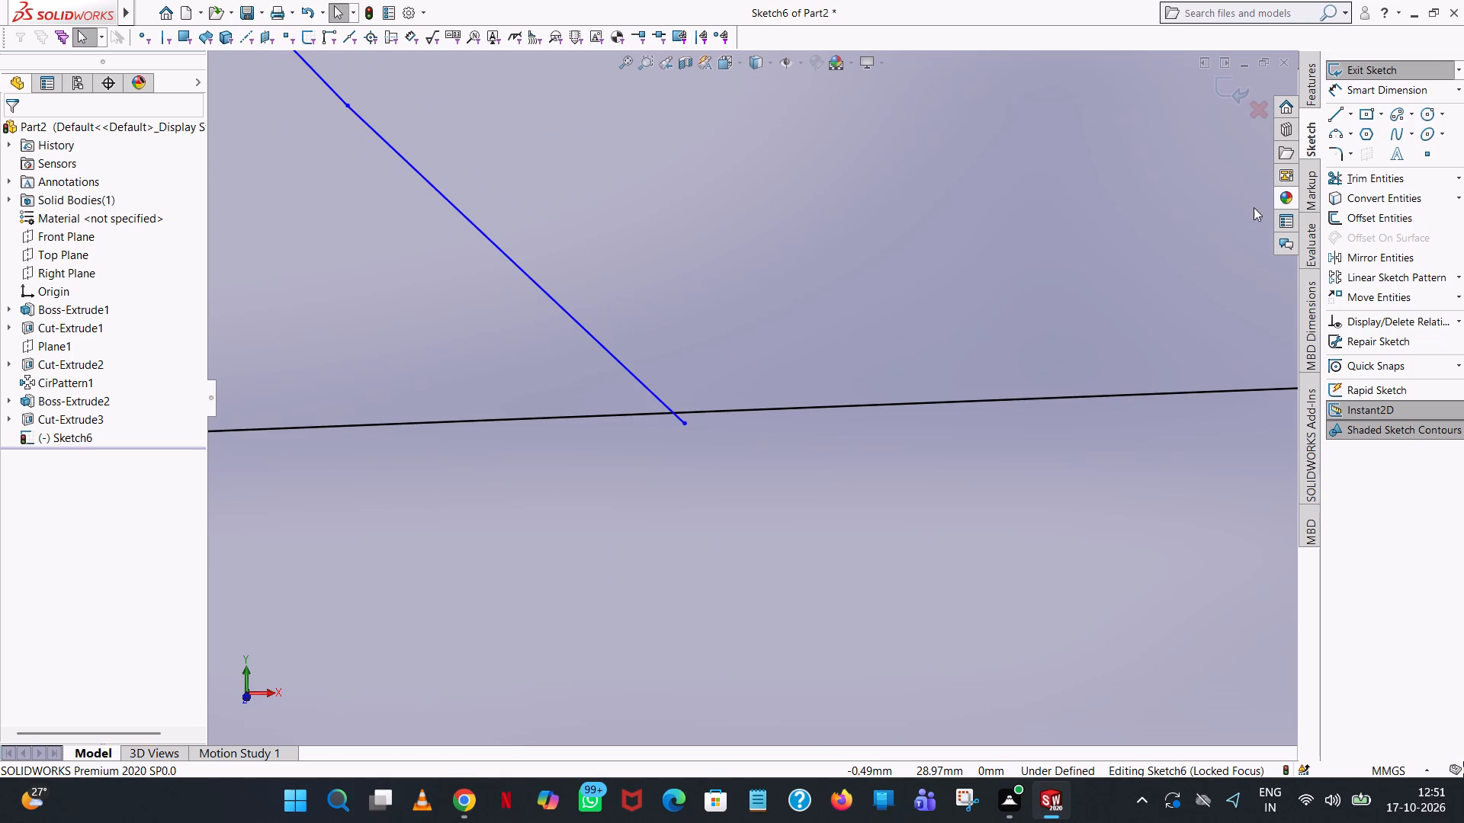
{"action": "left_click", "coordinate": [1360, 184]}
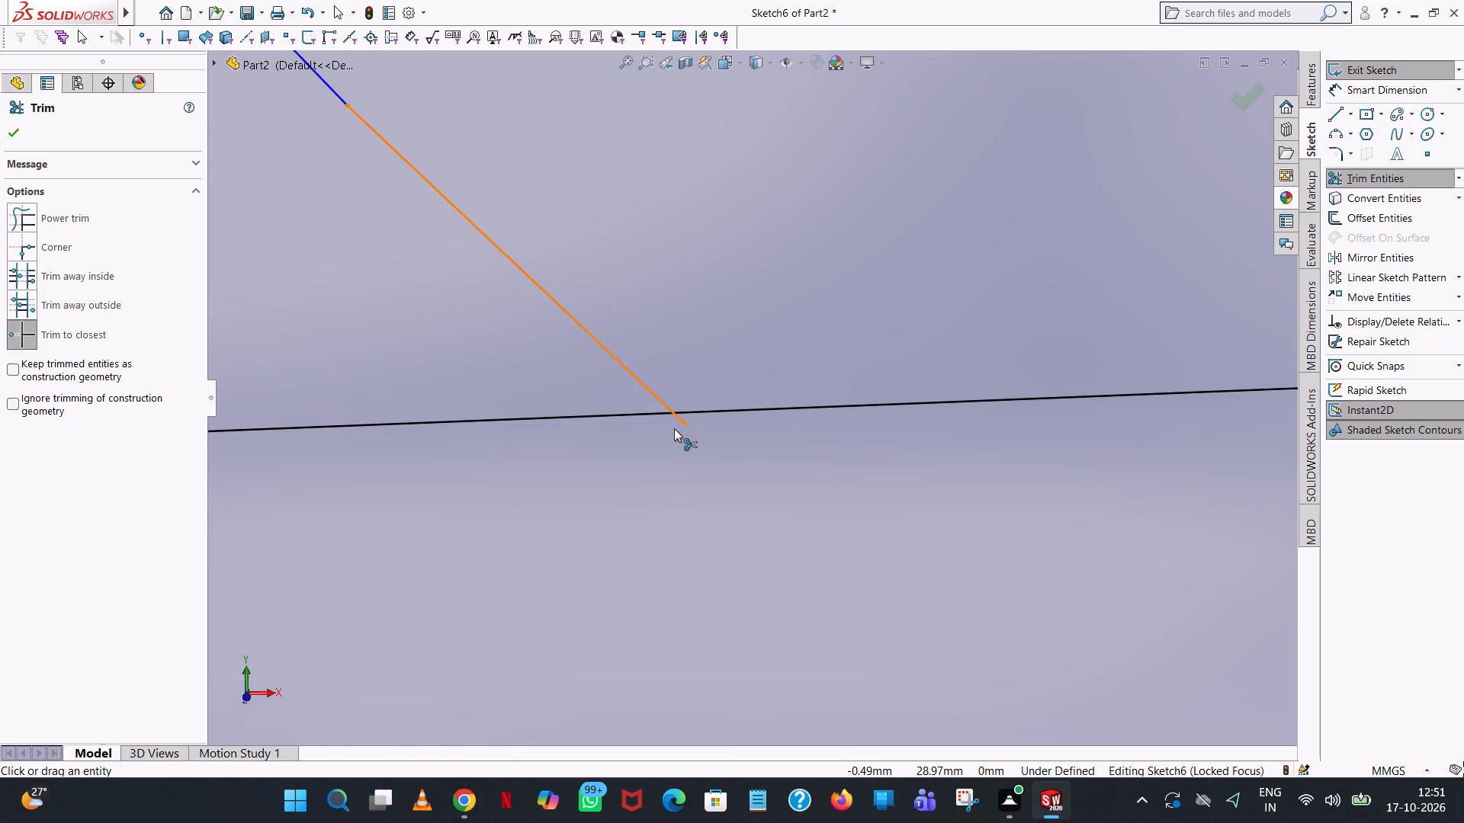
{"action": "scroll", "coordinate": [673, 267], "scroll_direction": "up", "scroll_amount": 14}
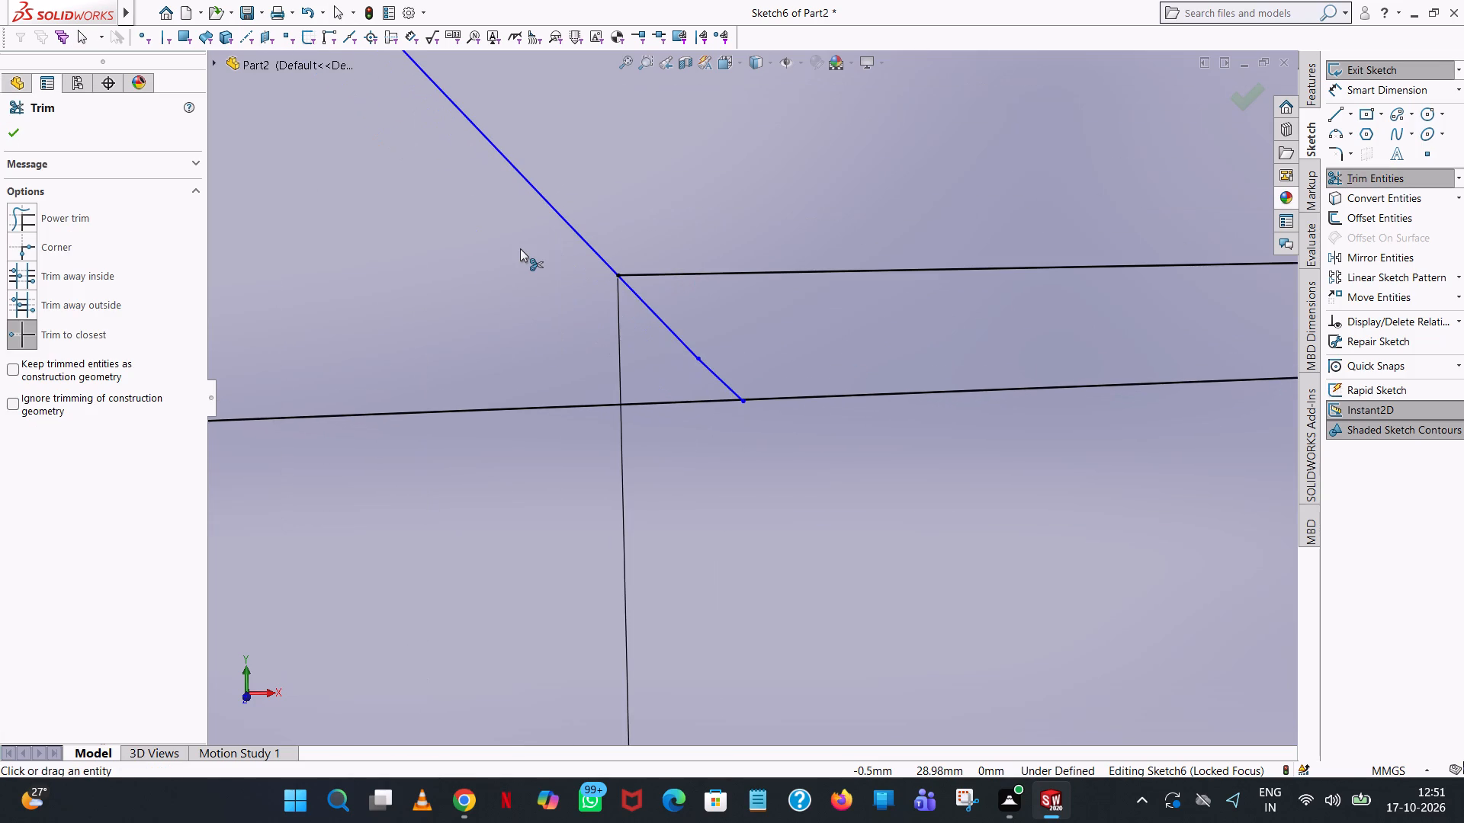
{"action": "scroll", "coordinate": [517, 248], "scroll_direction": "up", "scroll_amount": 11}
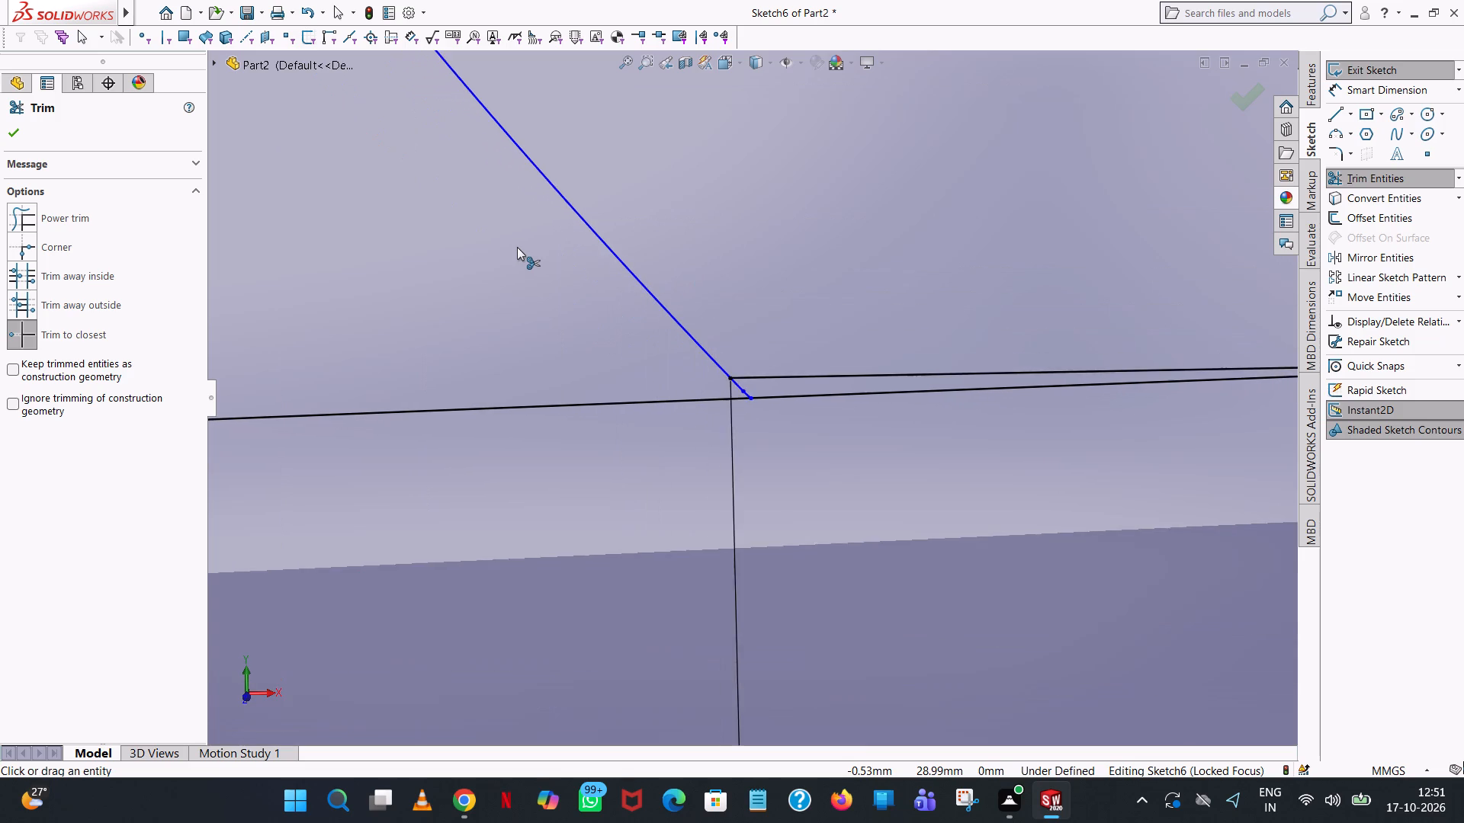
{"action": "scroll", "coordinate": [517, 247], "scroll_direction": "up", "scroll_amount": 20}
{"action": "scroll", "coordinate": [517, 247], "scroll_direction": "up", "scroll_amount": 10}
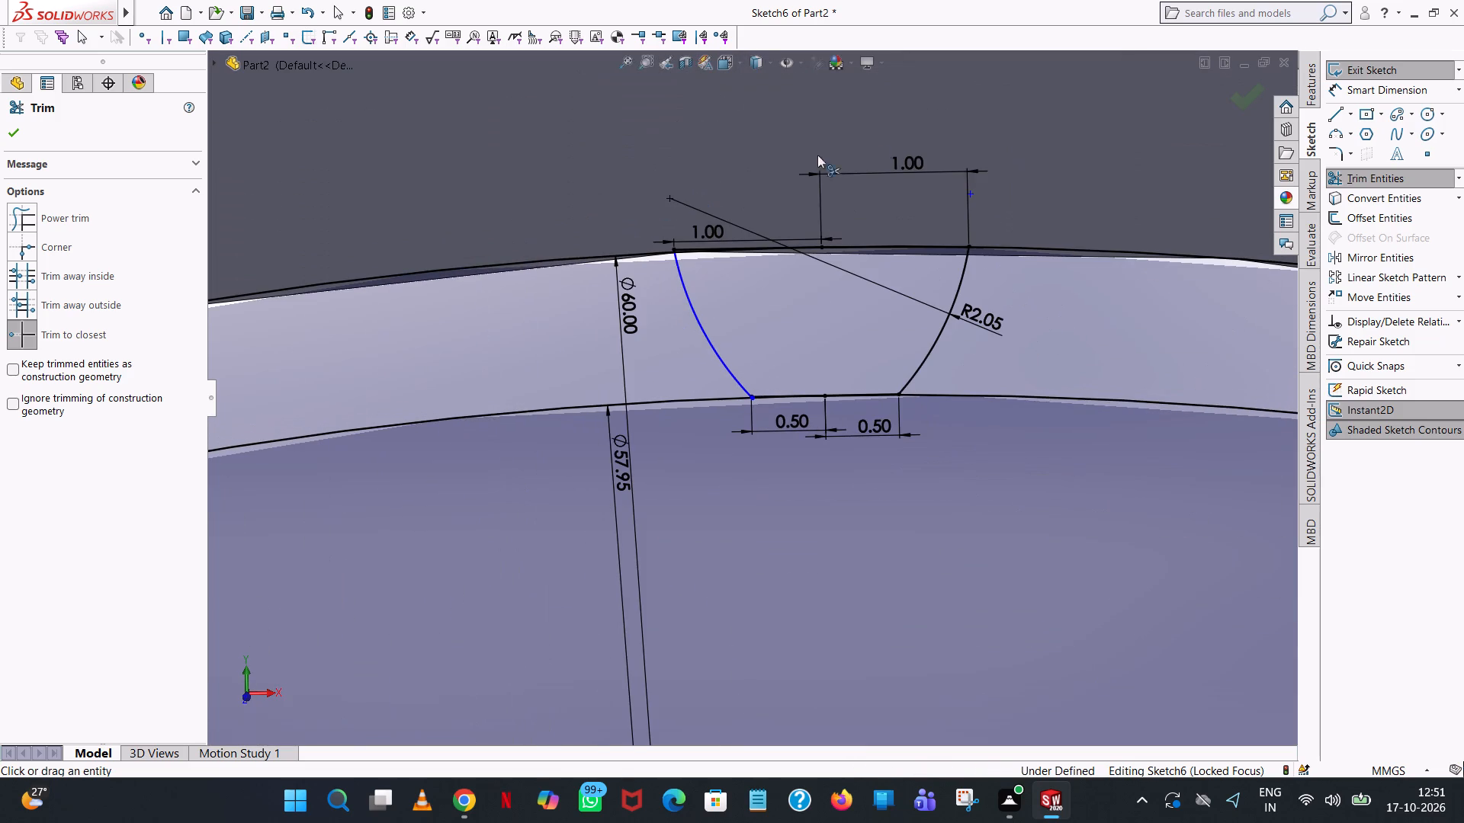
{"action": "left_click", "coordinate": [685, 321]}
{"action": "left_click", "coordinate": [694, 316]}
Trim away the leftover arc piece and the left 1 mm line at the outer circle.
{"action": "scroll", "coordinate": [669, 208], "scroll_direction": "down", "scroll_amount": 8}
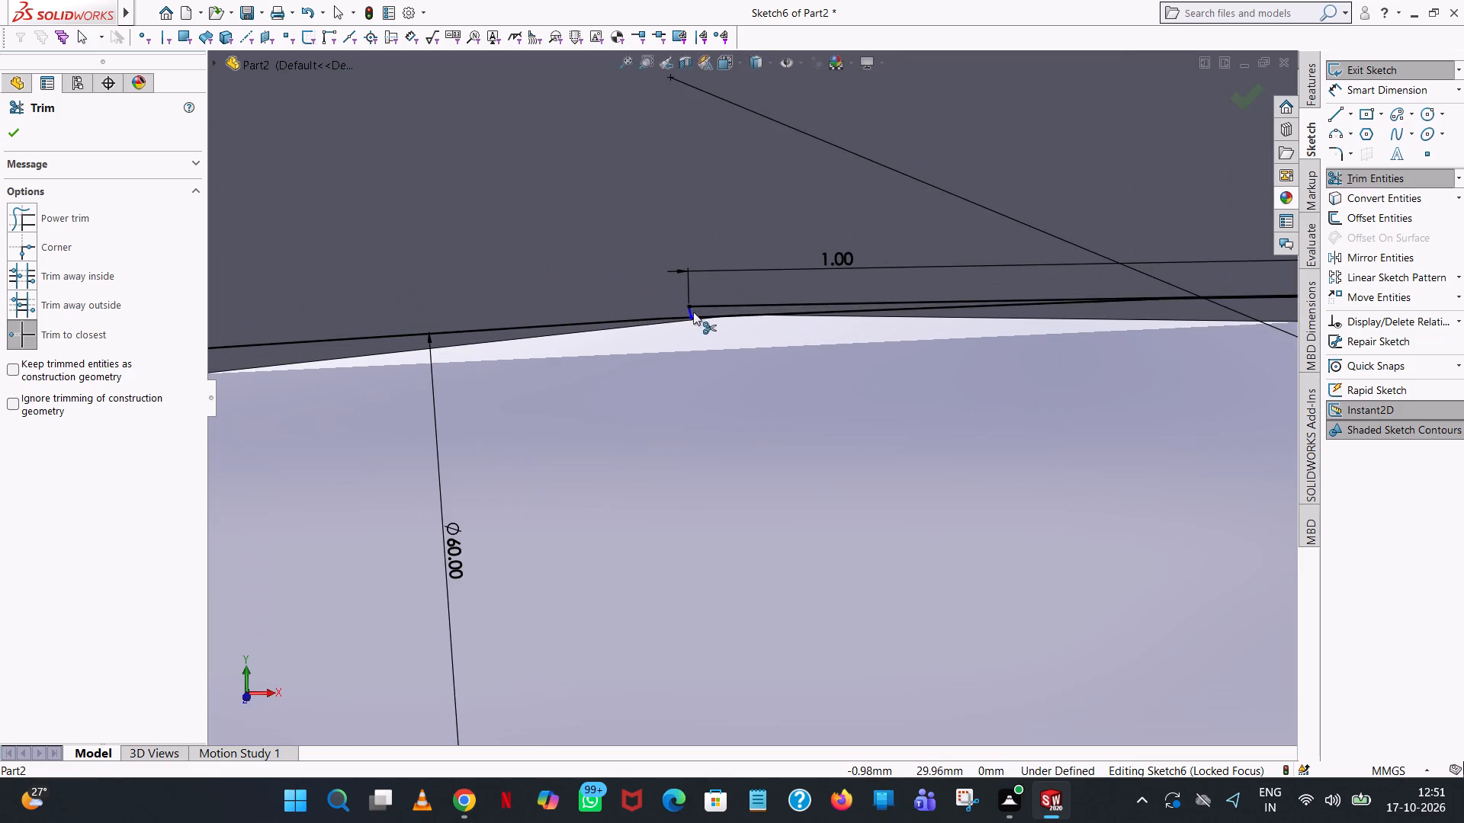
{"action": "left_click", "coordinate": [689, 309]}
{"action": "scroll", "coordinate": [847, 410], "scroll_direction": "up", "scroll_amount": 5}
{"action": "scroll", "coordinate": [740, 395], "scroll_direction": "down", "scroll_amount": 6}
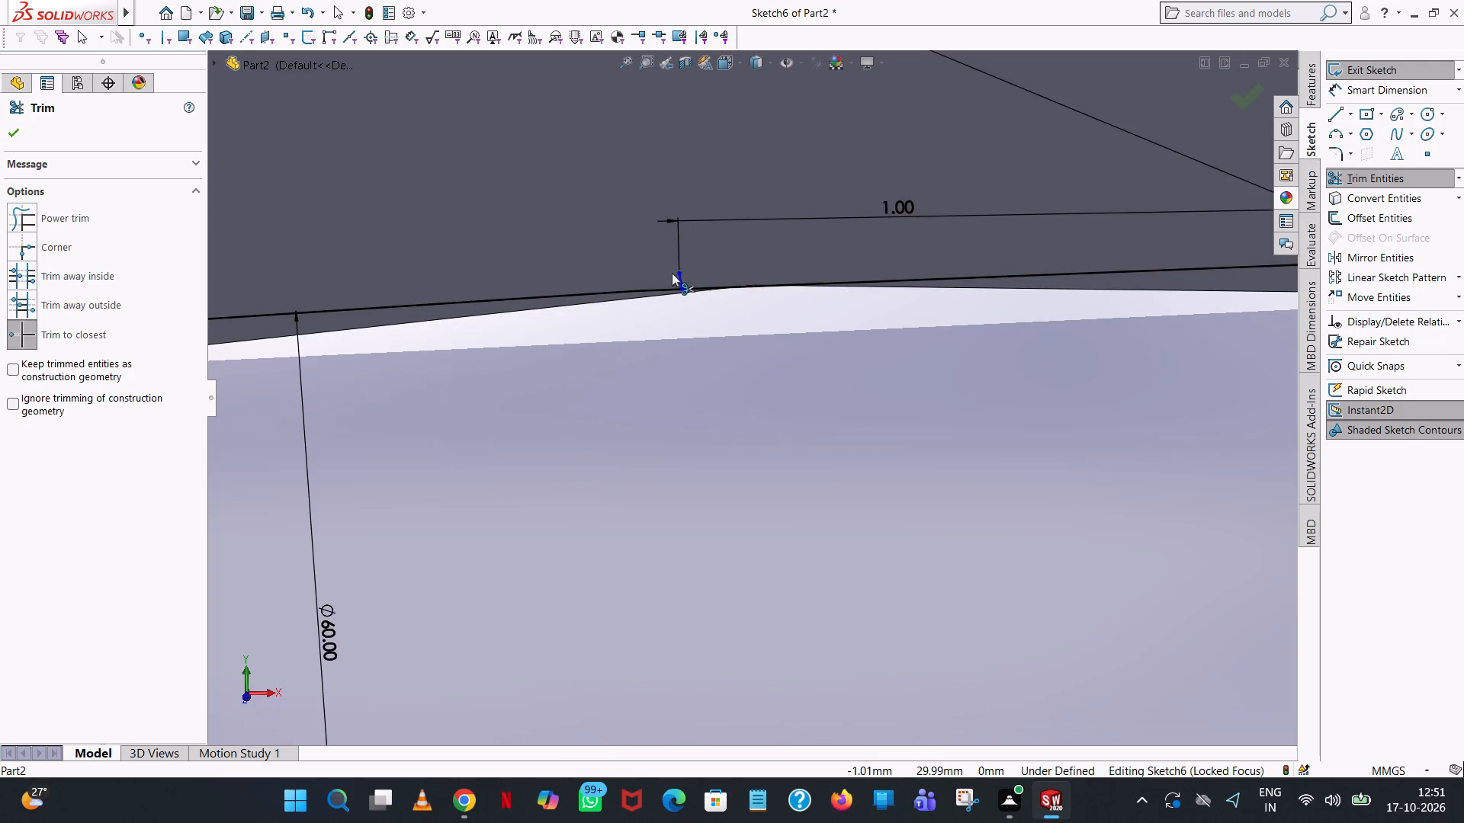
{"action": "left_click", "coordinate": [680, 277]}
{"action": "scroll", "coordinate": [800, 357], "scroll_direction": "up", "scroll_amount": 19}
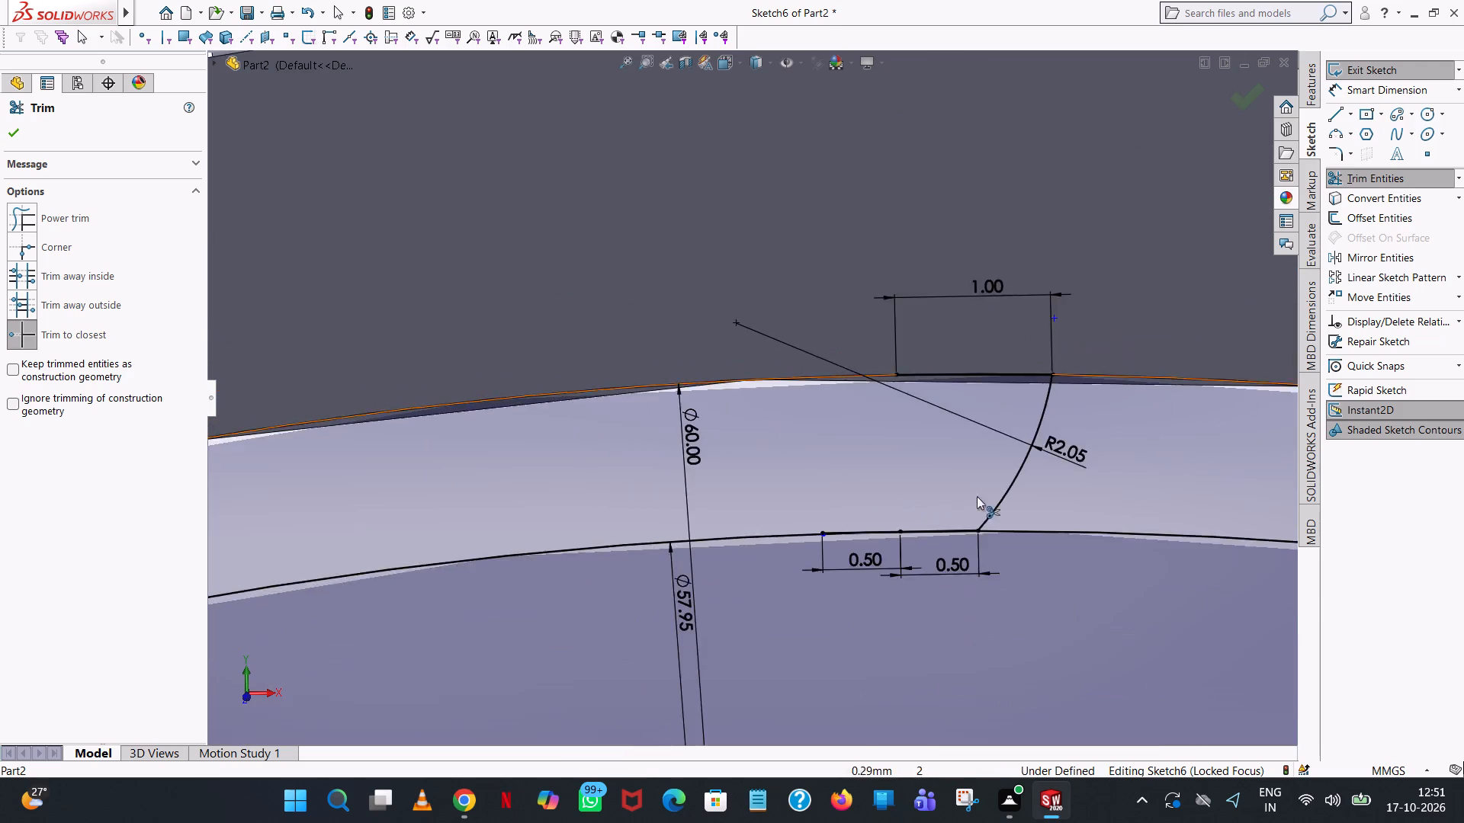
Draw a vertical centre line about 0.82 mm long down from the inner end of the remaining 1 mm line at the outer circle.
{"action": "scroll", "coordinate": [977, 496], "scroll_direction": "up", "scroll_amount": 5}
{"action": "scroll", "coordinate": [804, 447], "scroll_direction": "down", "scroll_amount": 7}
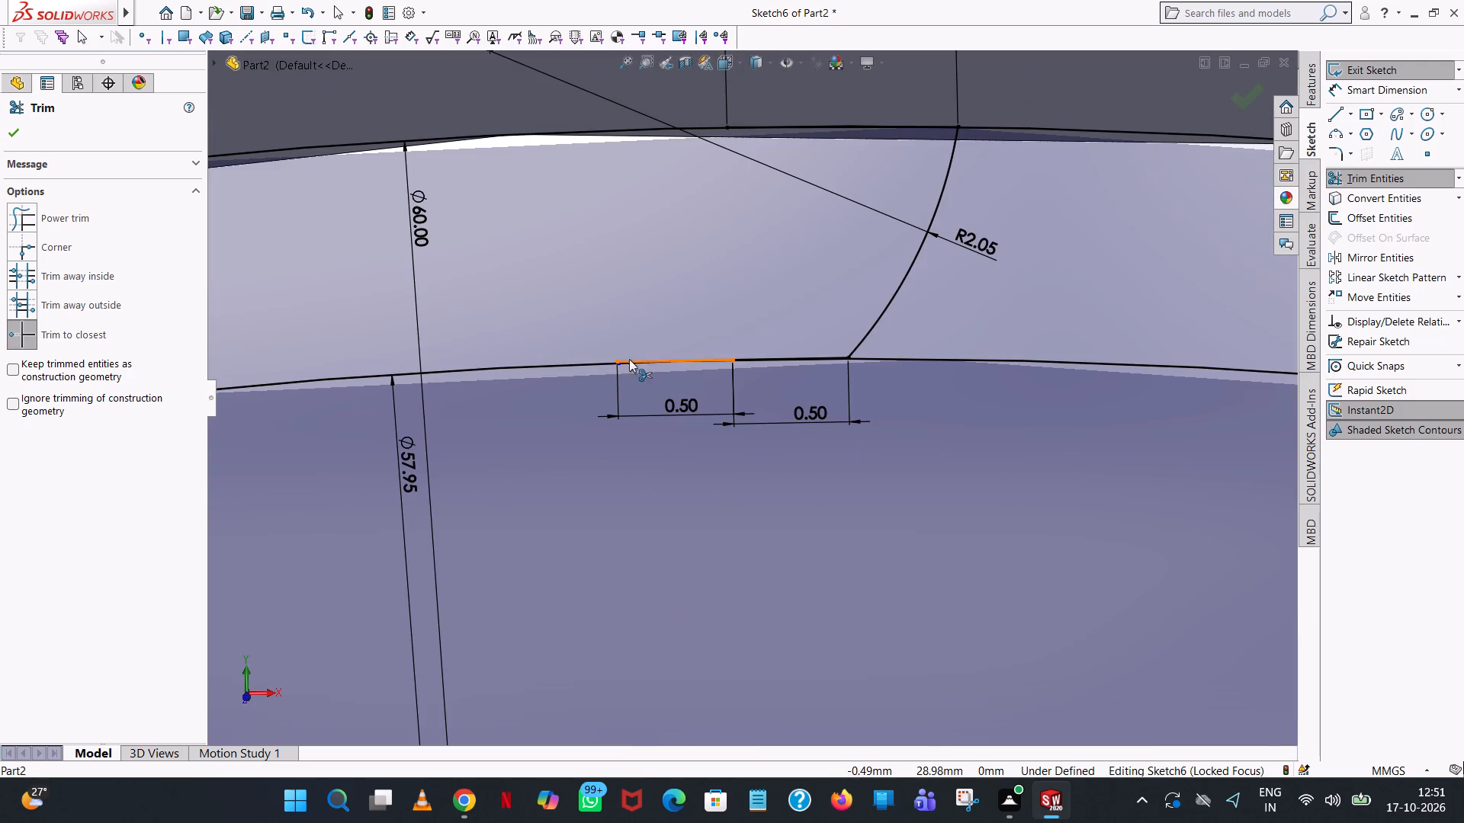
{"action": "left_click", "coordinate": [1333, 115]}
{"action": "scroll", "coordinate": [762, 251], "scroll_direction": "up", "scroll_amount": 5}
{"action": "scroll", "coordinate": [763, 256], "scroll_direction": "down", "scroll_amount": 4}
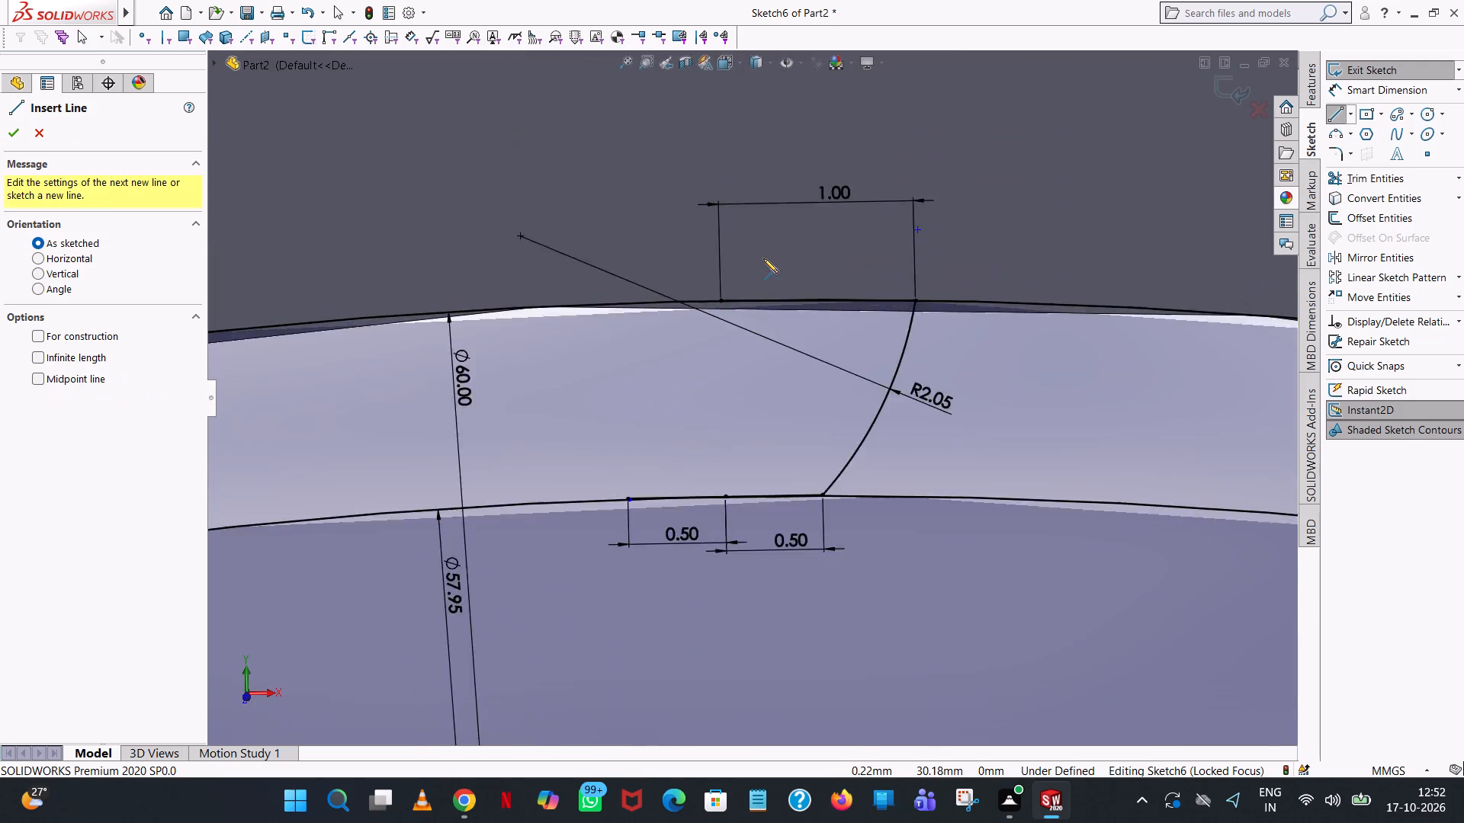
{"action": "left_click", "coordinate": [711, 318]}
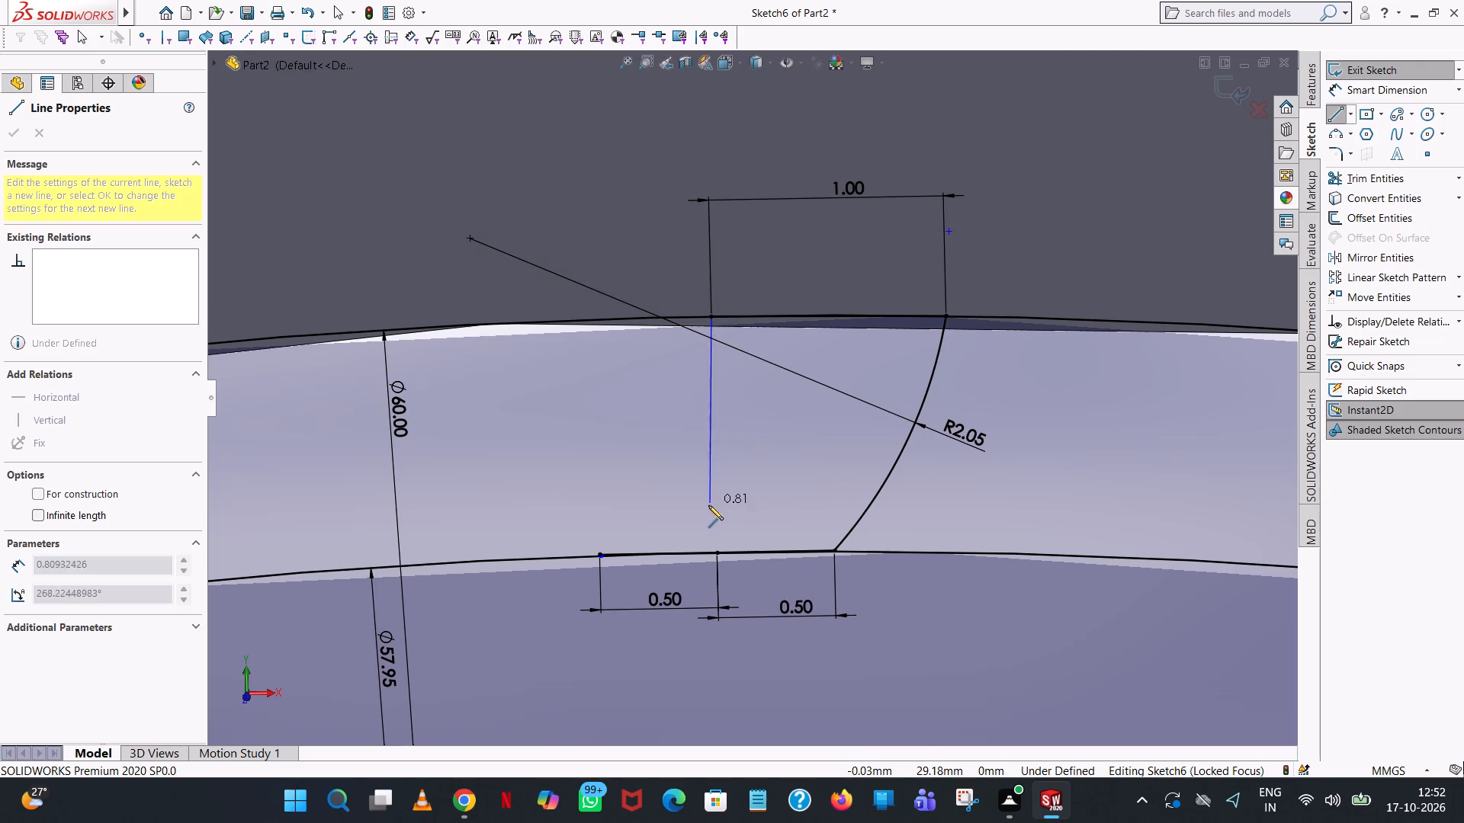
{"action": "left_click", "coordinate": [714, 506]}
{"action": "right_click", "coordinate": [714, 506]}
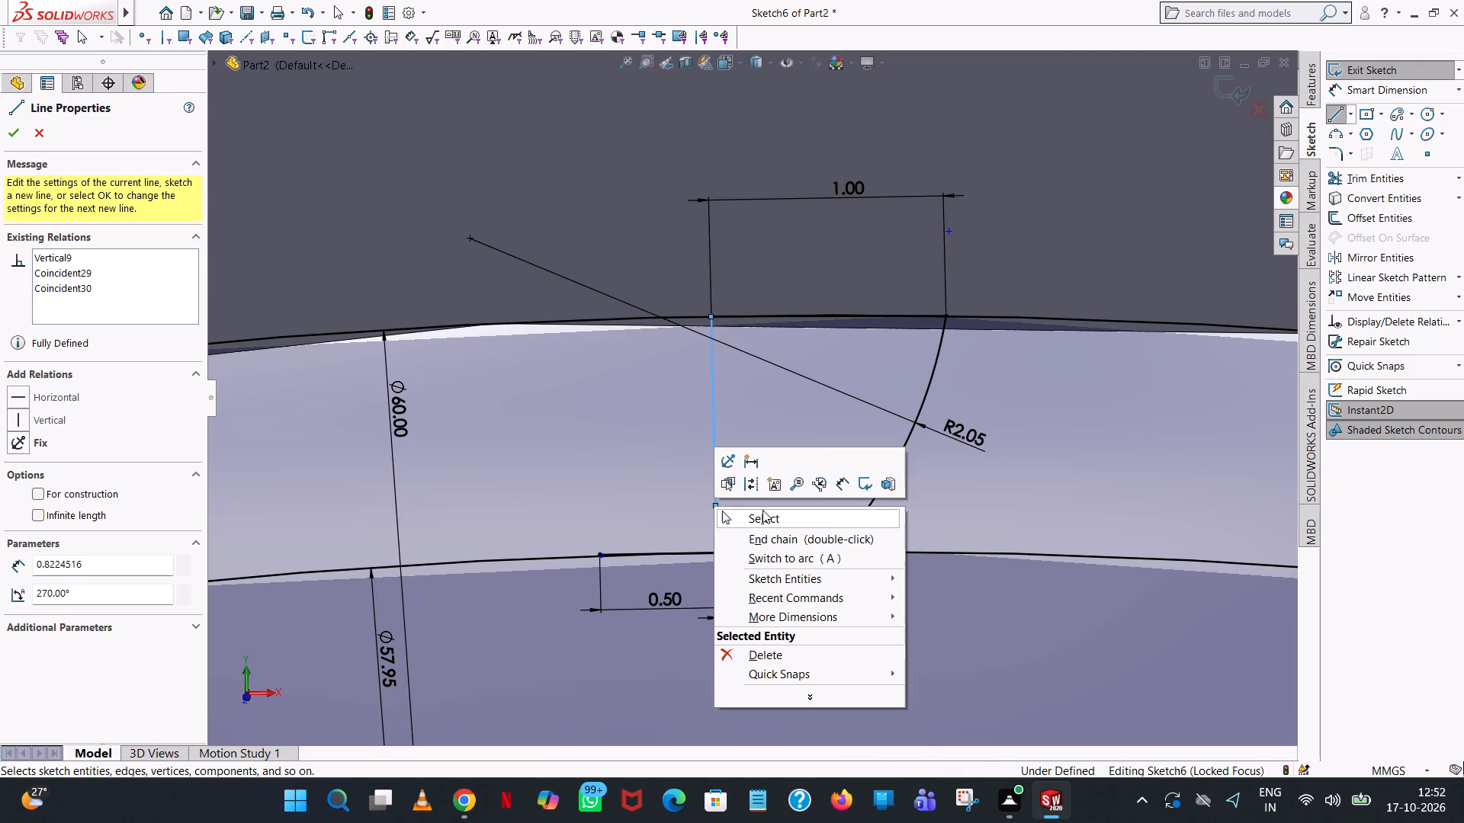
{"action": "left_click", "coordinate": [768, 512]}
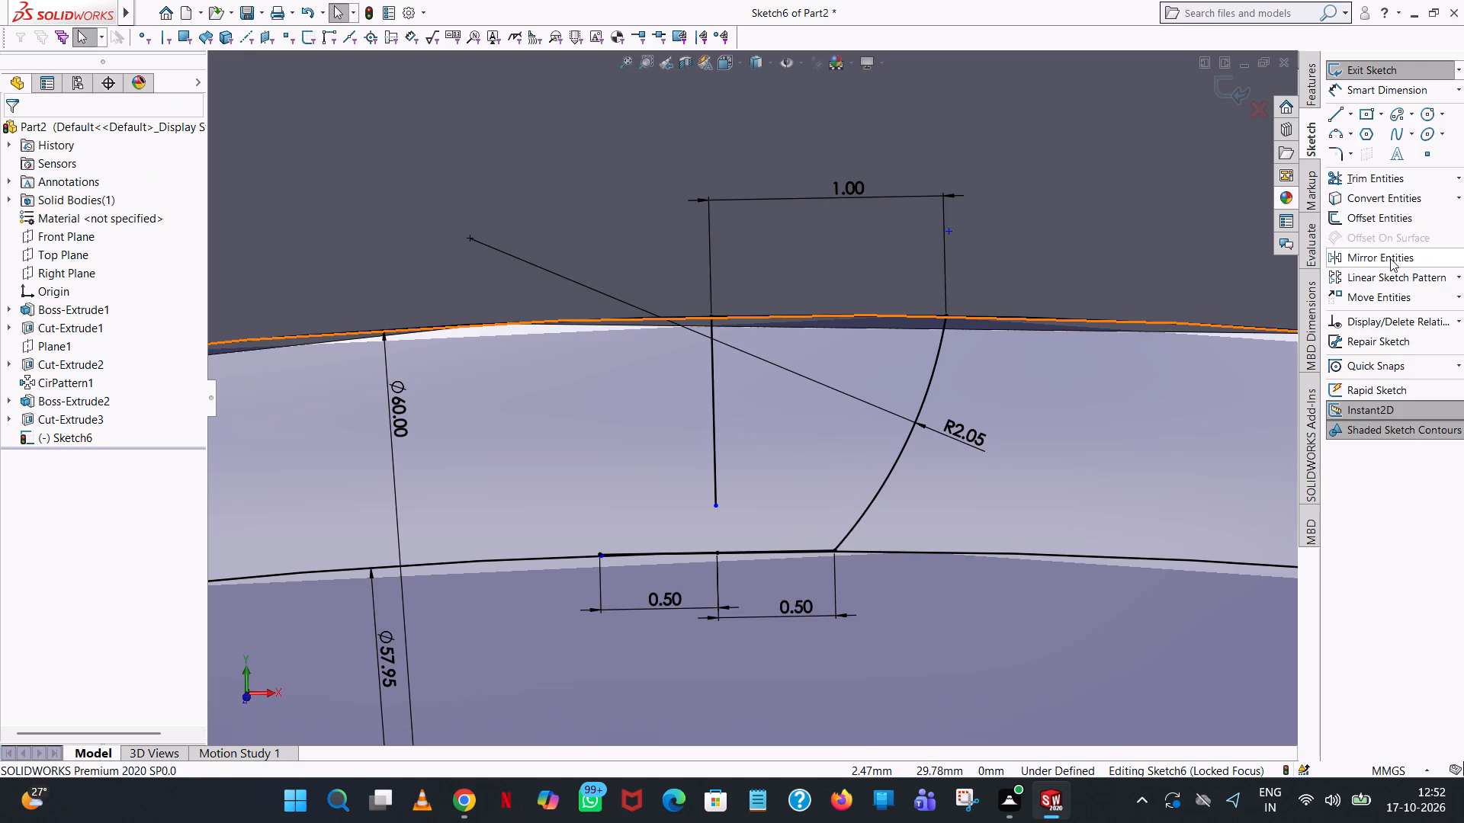
Mirror a copy of the right 2.05 mm flank arc about the short vertical line.
{"action": "left_click", "coordinate": [1390, 258]}
{"action": "left_click", "coordinate": [942, 351]}
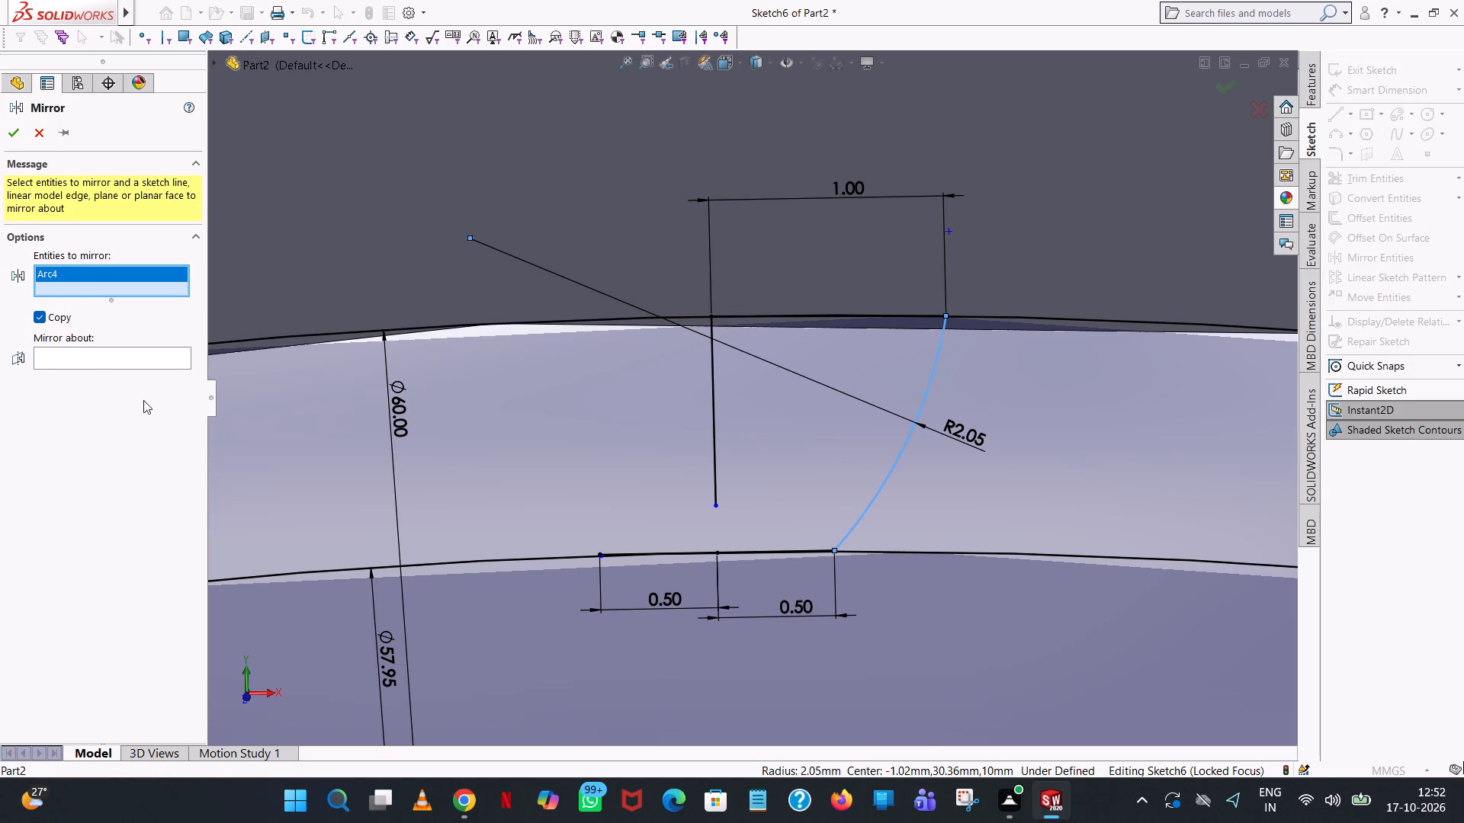
{"action": "left_click", "coordinate": [82, 356]}
{"action": "left_click", "coordinate": [711, 405]}
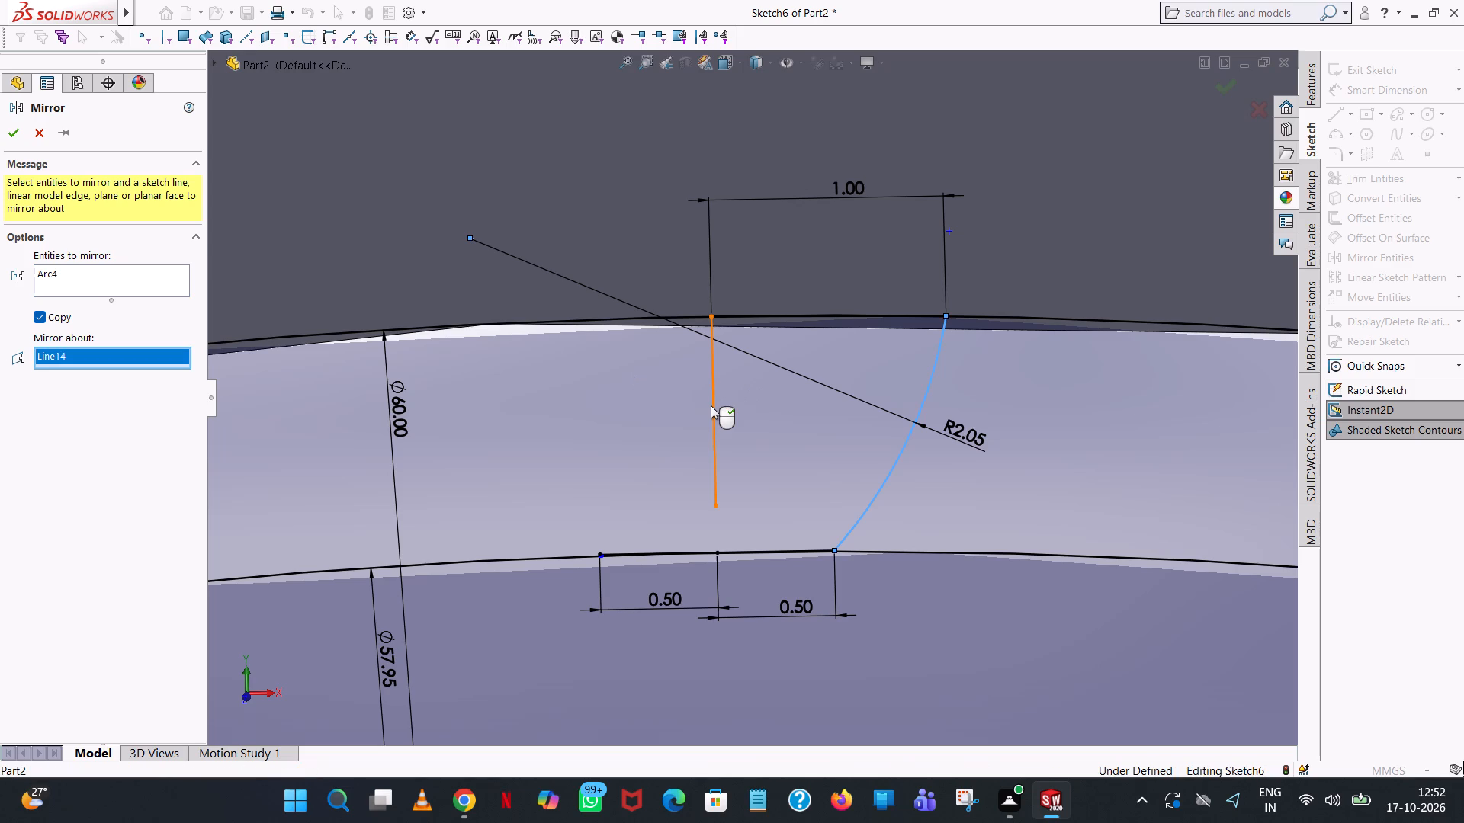
{"action": "left_click", "coordinate": [16, 135]}
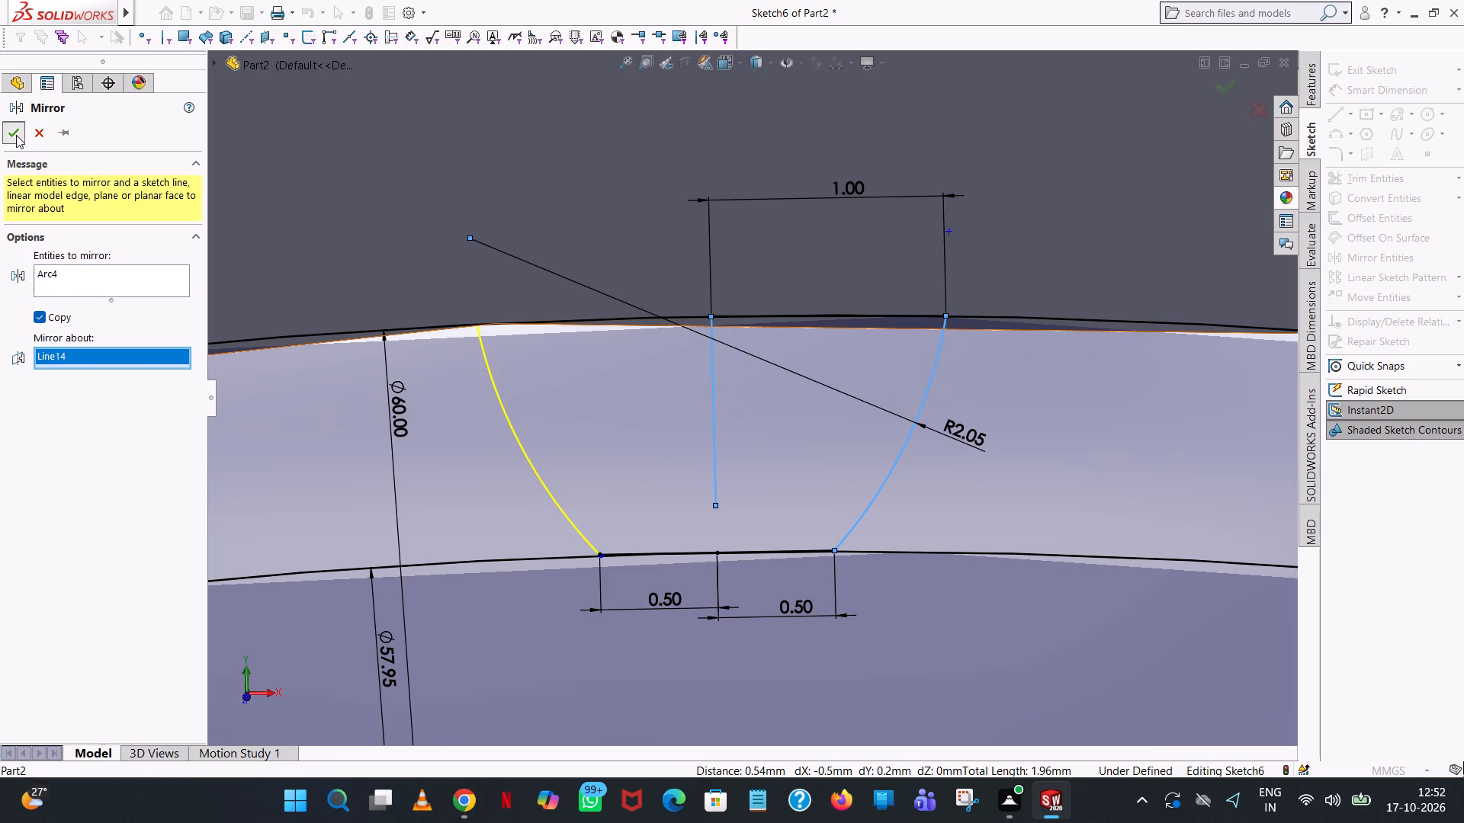
Trim away the remaining 1 mm line at the outer circle between the vertical line and the right flank arc.
{"action": "scroll", "coordinate": [482, 363], "scroll_direction": "down", "scroll_amount": 7}
{"action": "scroll", "coordinate": [647, 273], "scroll_direction": "down", "scroll_amount": 6}
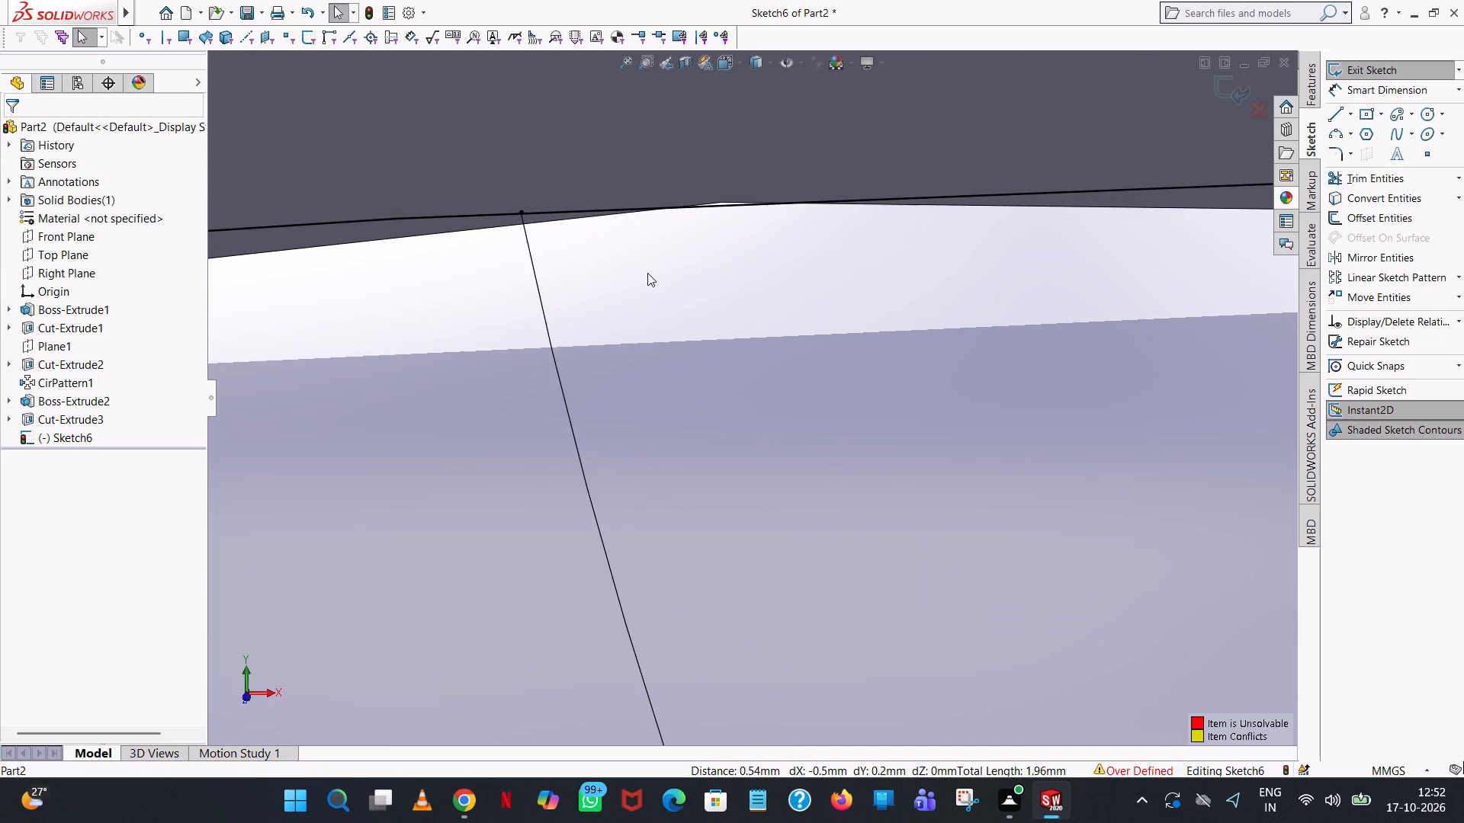
{"action": "scroll", "coordinate": [582, 258], "scroll_direction": "down", "scroll_amount": 9}
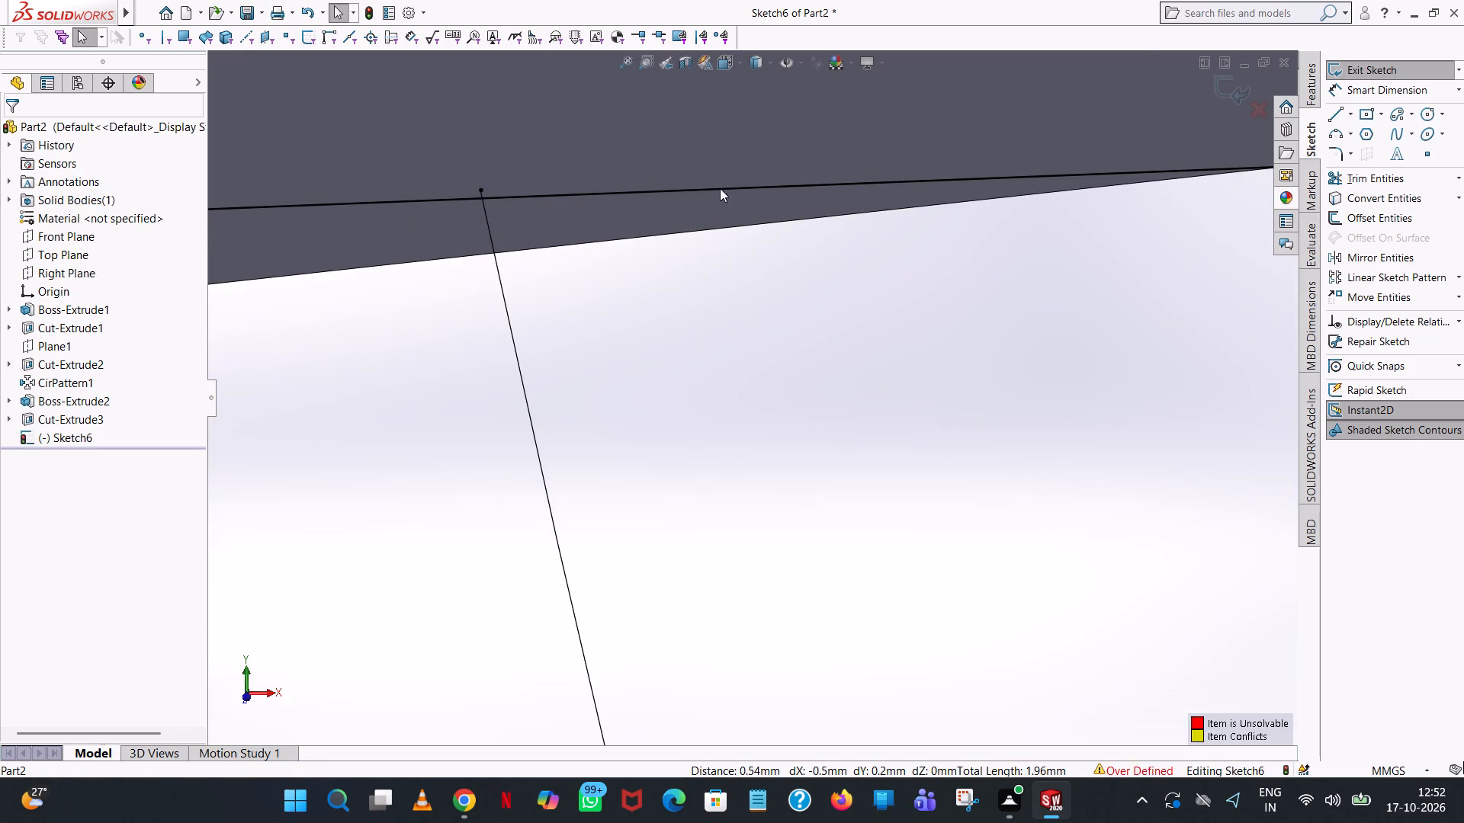
{"action": "left_click", "coordinate": [1353, 176]}
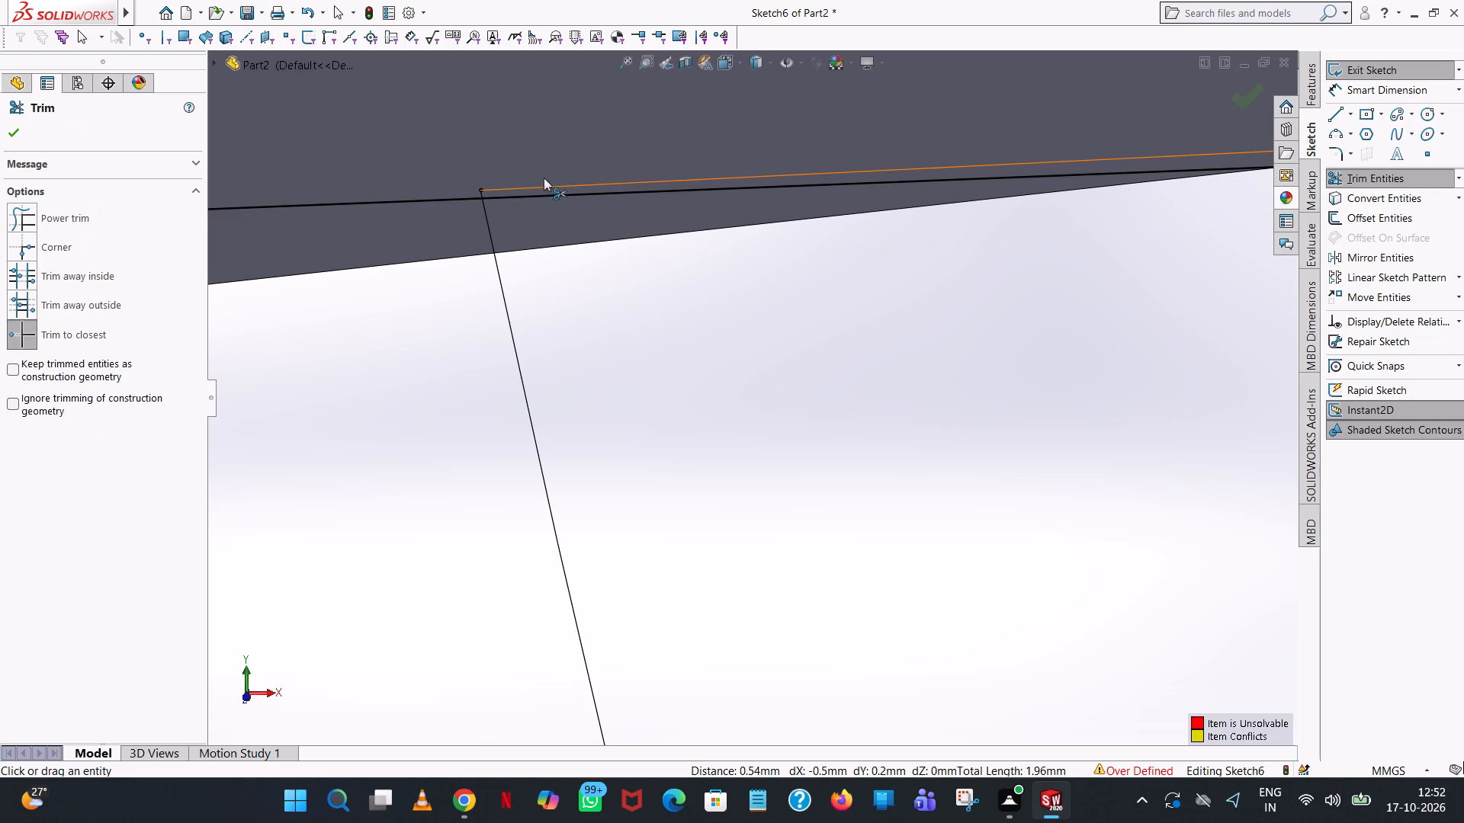
{"action": "scroll", "coordinate": [488, 187], "scroll_direction": "down", "scroll_amount": 9}
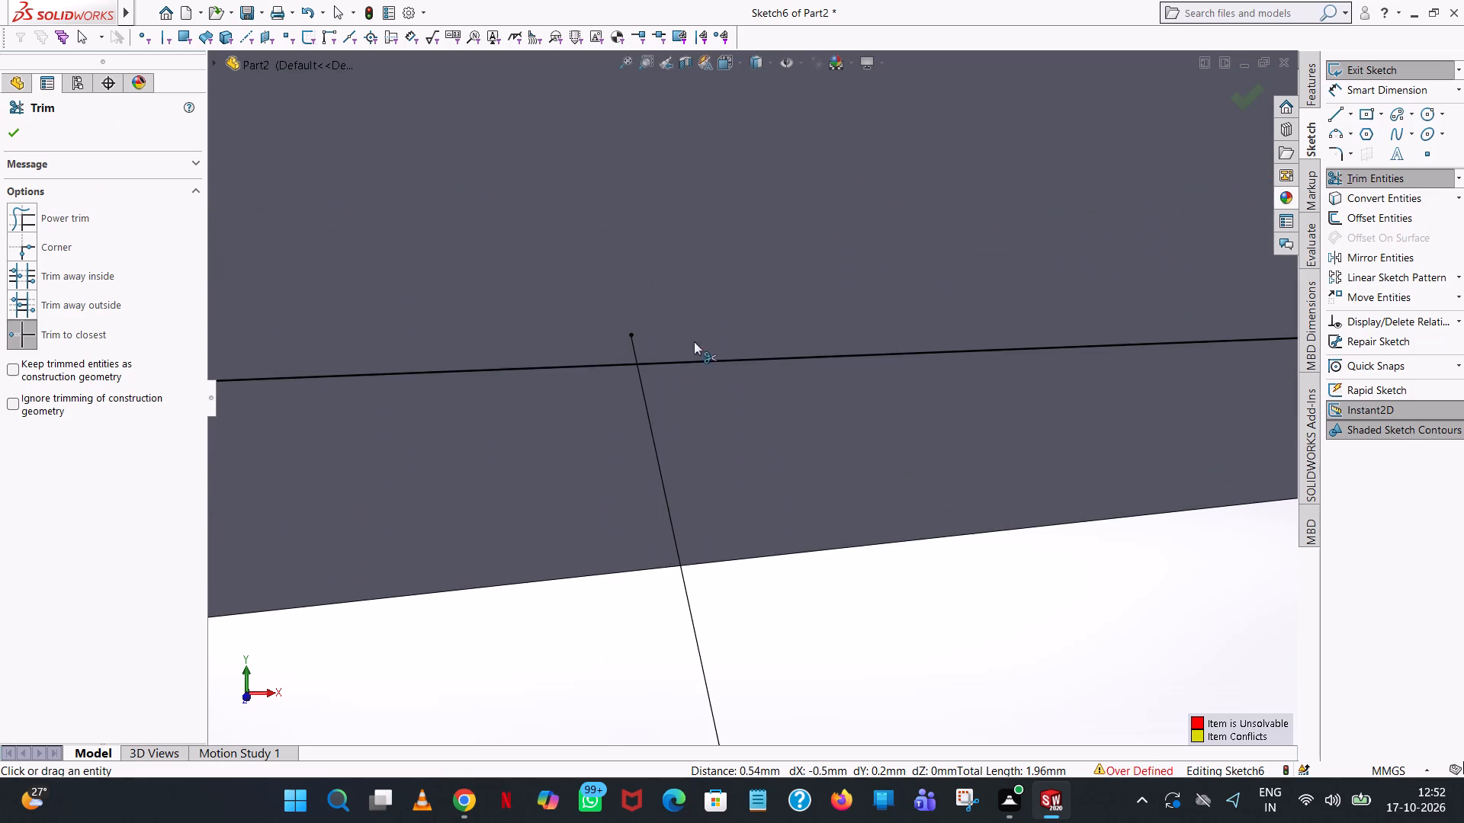
{"action": "scroll", "coordinate": [796, 450], "scroll_direction": "up", "scroll_amount": 20}
{"action": "scroll", "coordinate": [796, 450], "scroll_direction": "up", "scroll_amount": 1}
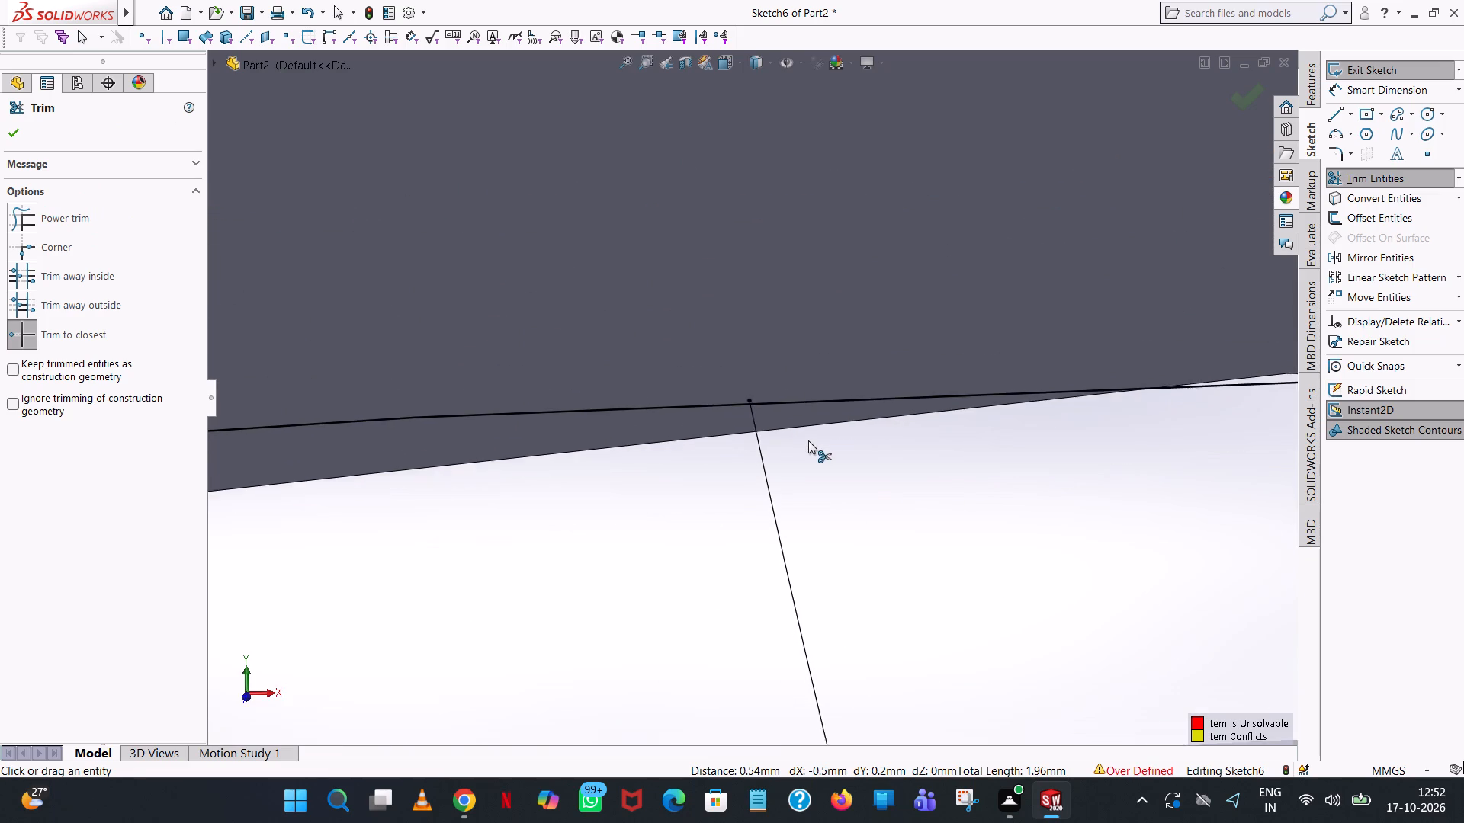
{"action": "scroll", "coordinate": [808, 440], "scroll_direction": "up", "scroll_amount": 20}
{"action": "scroll", "coordinate": [808, 440], "scroll_direction": "up", "scroll_amount": 14}
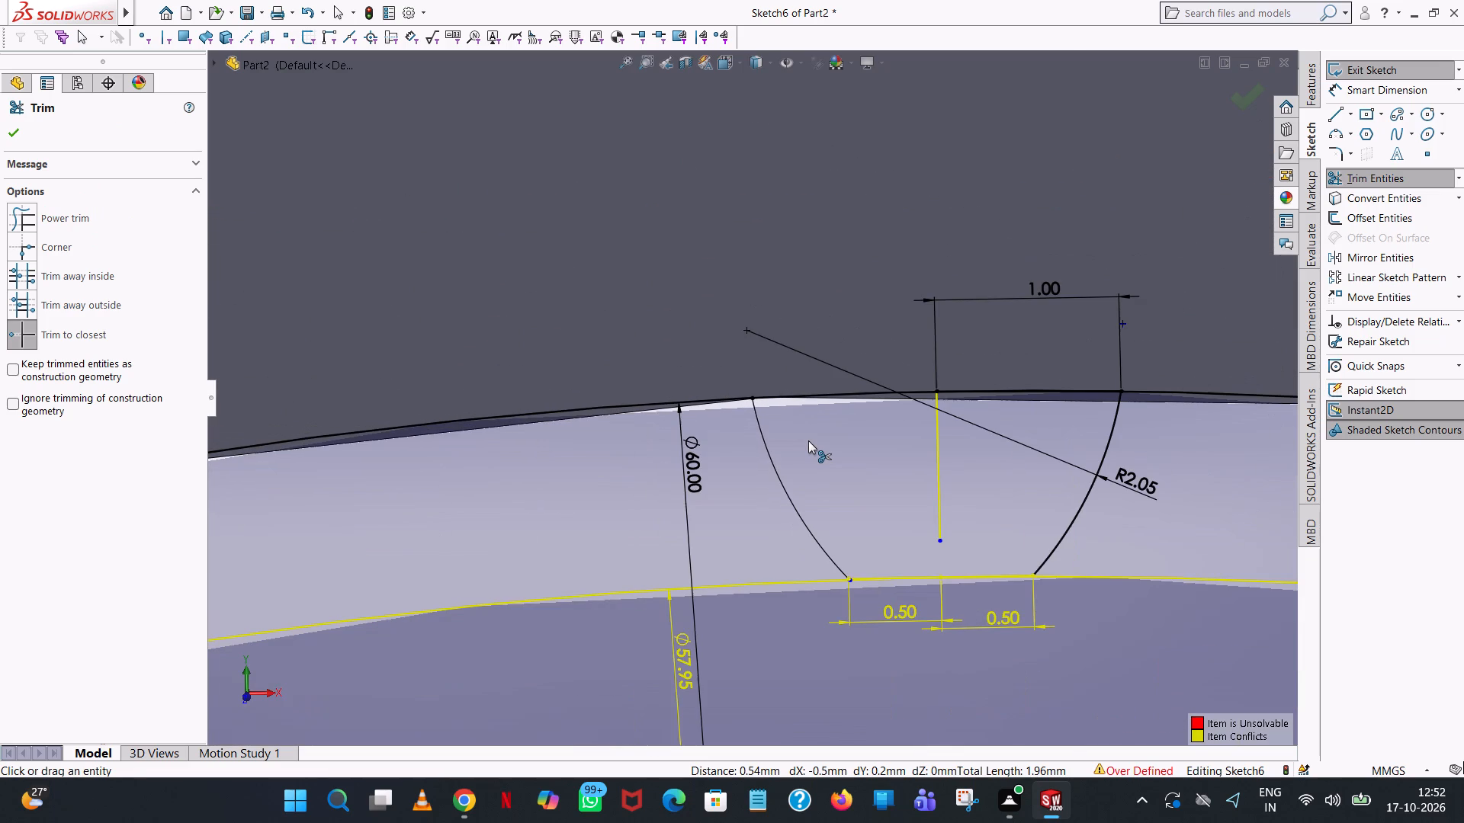
{"action": "scroll", "coordinate": [1182, 403], "scroll_direction": "down", "scroll_amount": 5}
{"action": "scroll", "coordinate": [1078, 355], "scroll_direction": "down", "scroll_amount": 5}
{"action": "scroll", "coordinate": [708, 406], "scroll_direction": "down", "scroll_amount": 6}
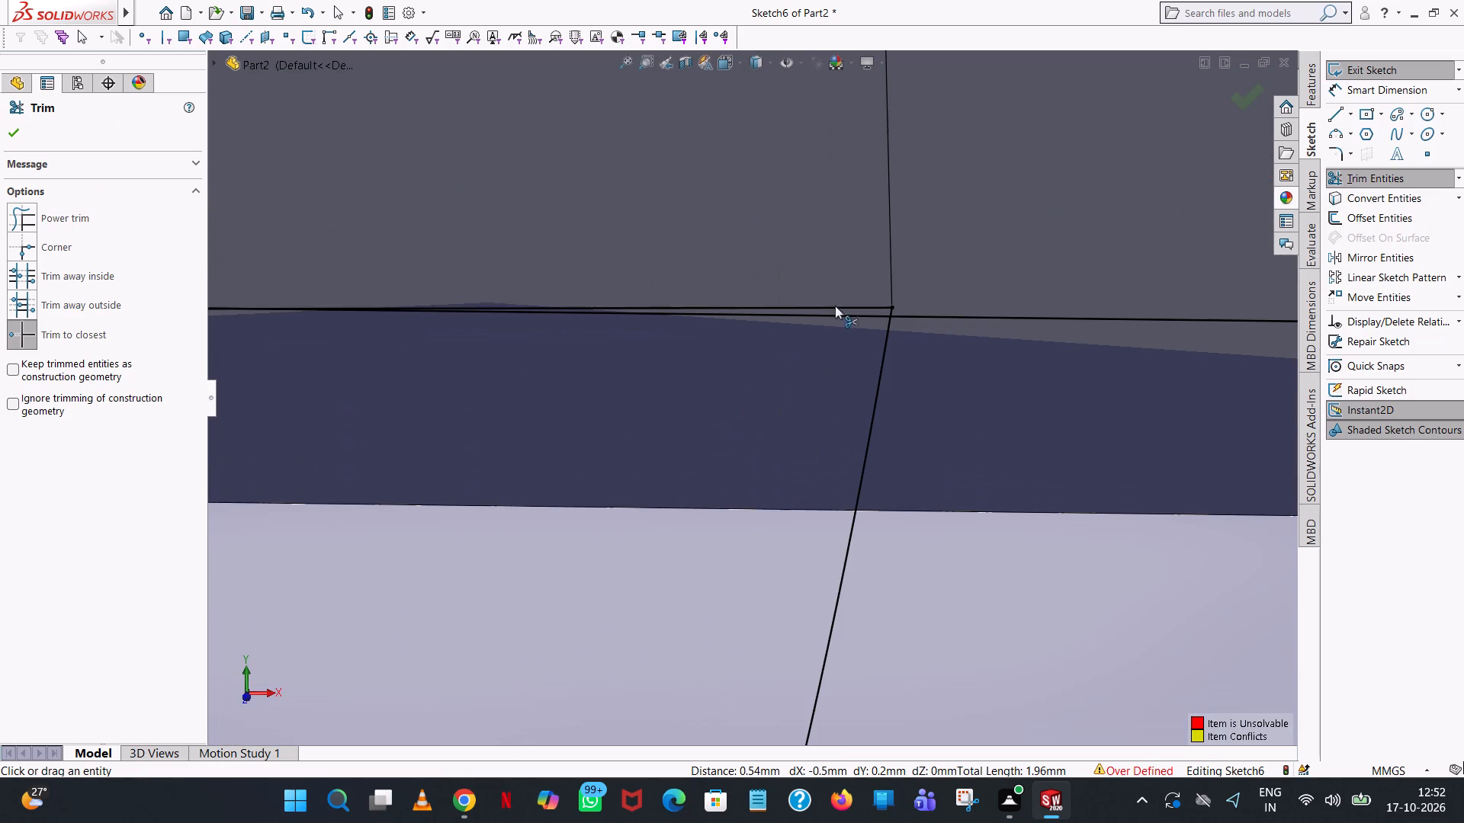
{"action": "left_click", "coordinate": [859, 309]}
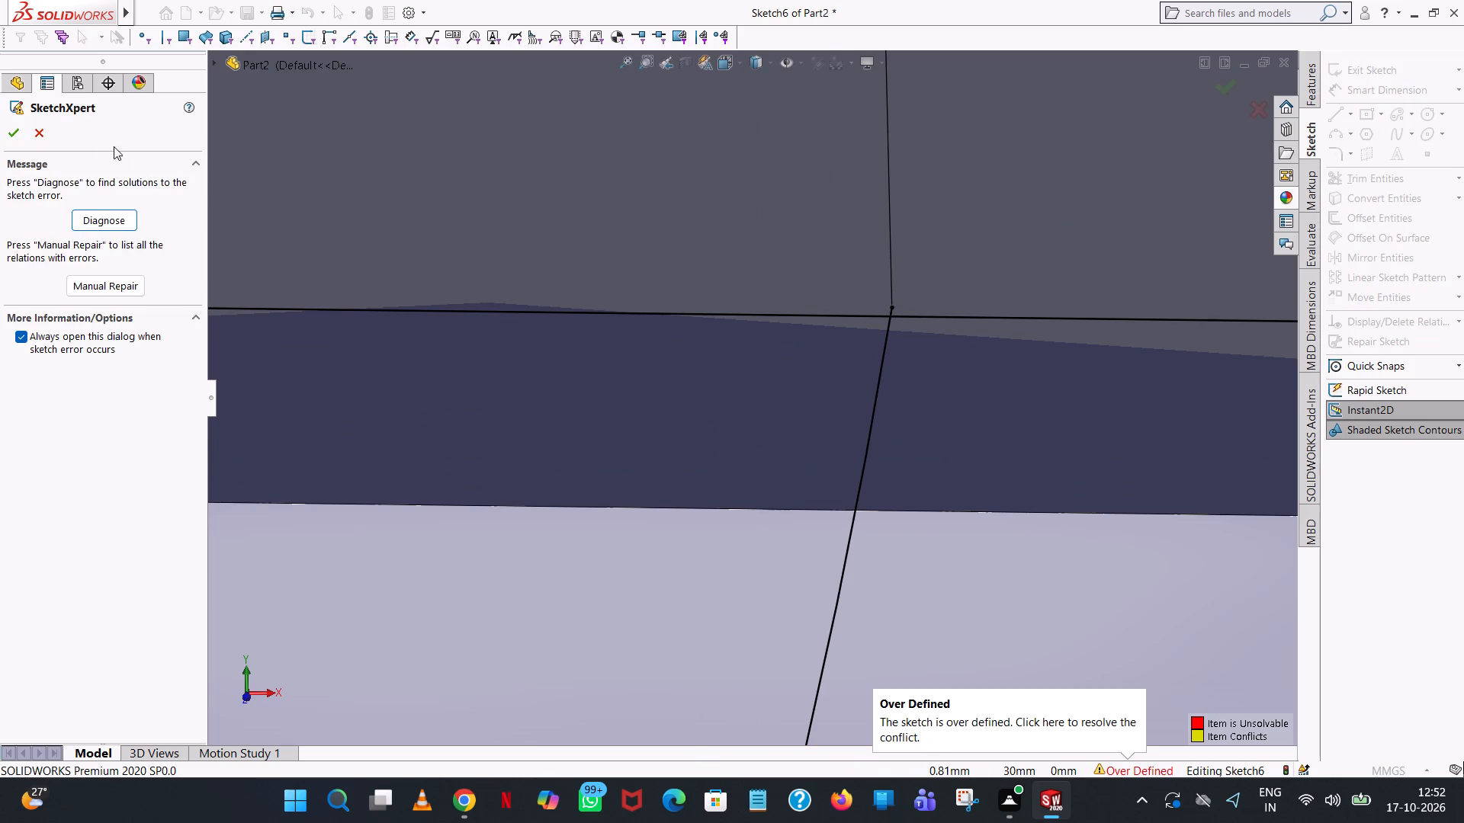
Use SketchXpert's manual repair to delete all conflicting relations and dimensions from the sketch.
{"action": "left_click", "coordinate": [90, 286]}
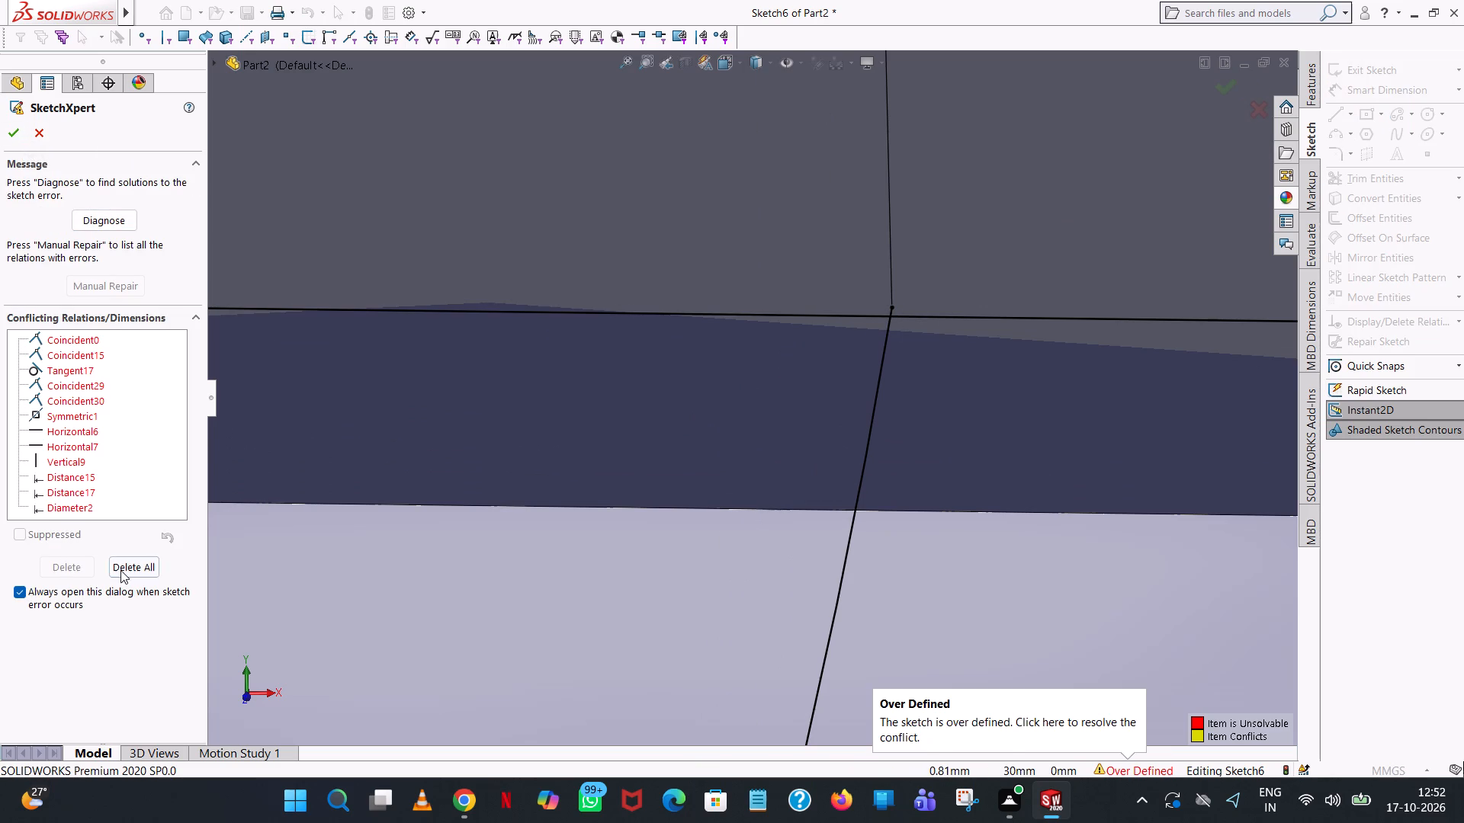
{"action": "left_click", "coordinate": [121, 571]}
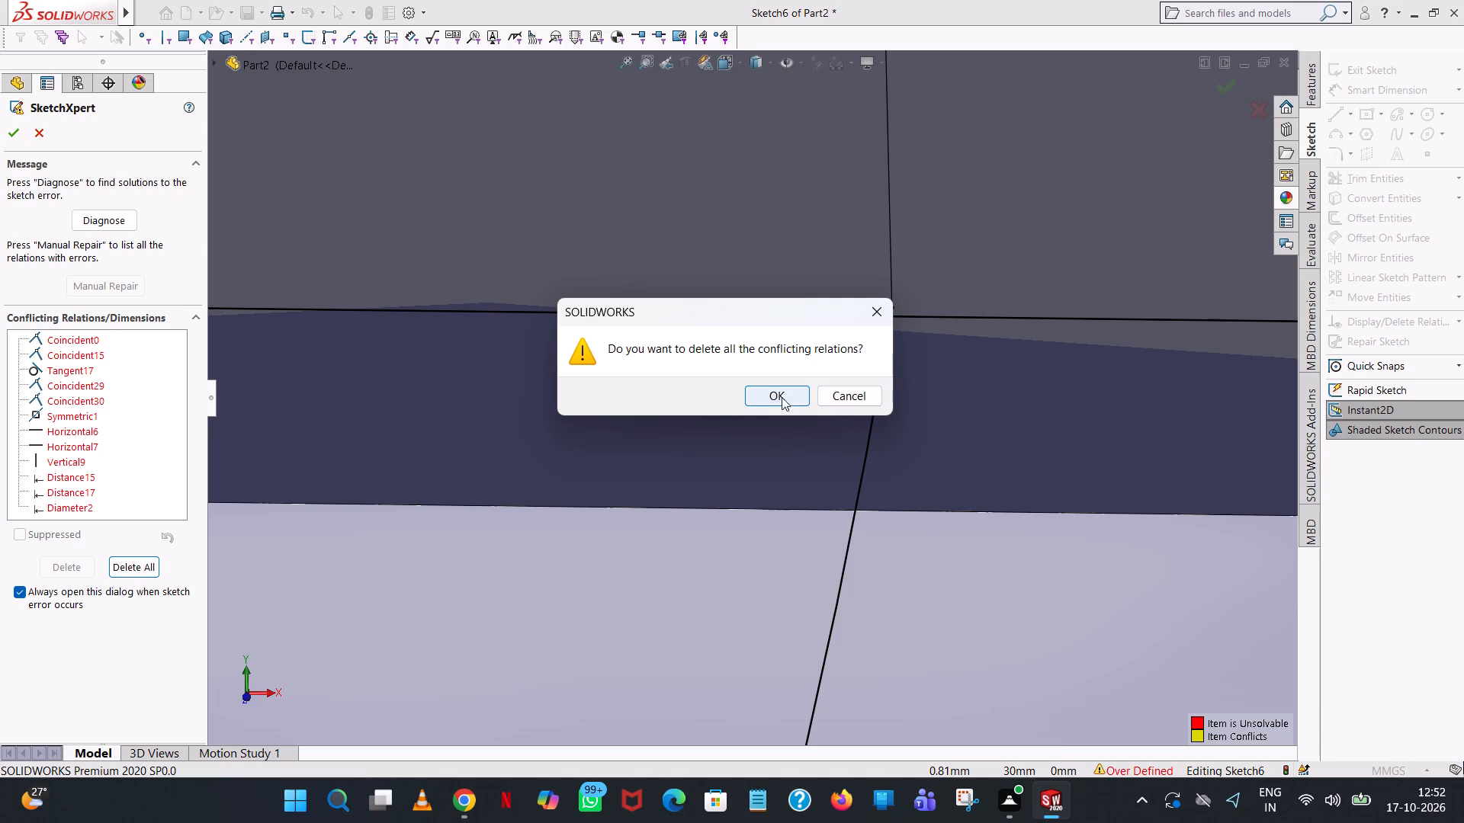
{"action": "left_click", "coordinate": [860, 404]}
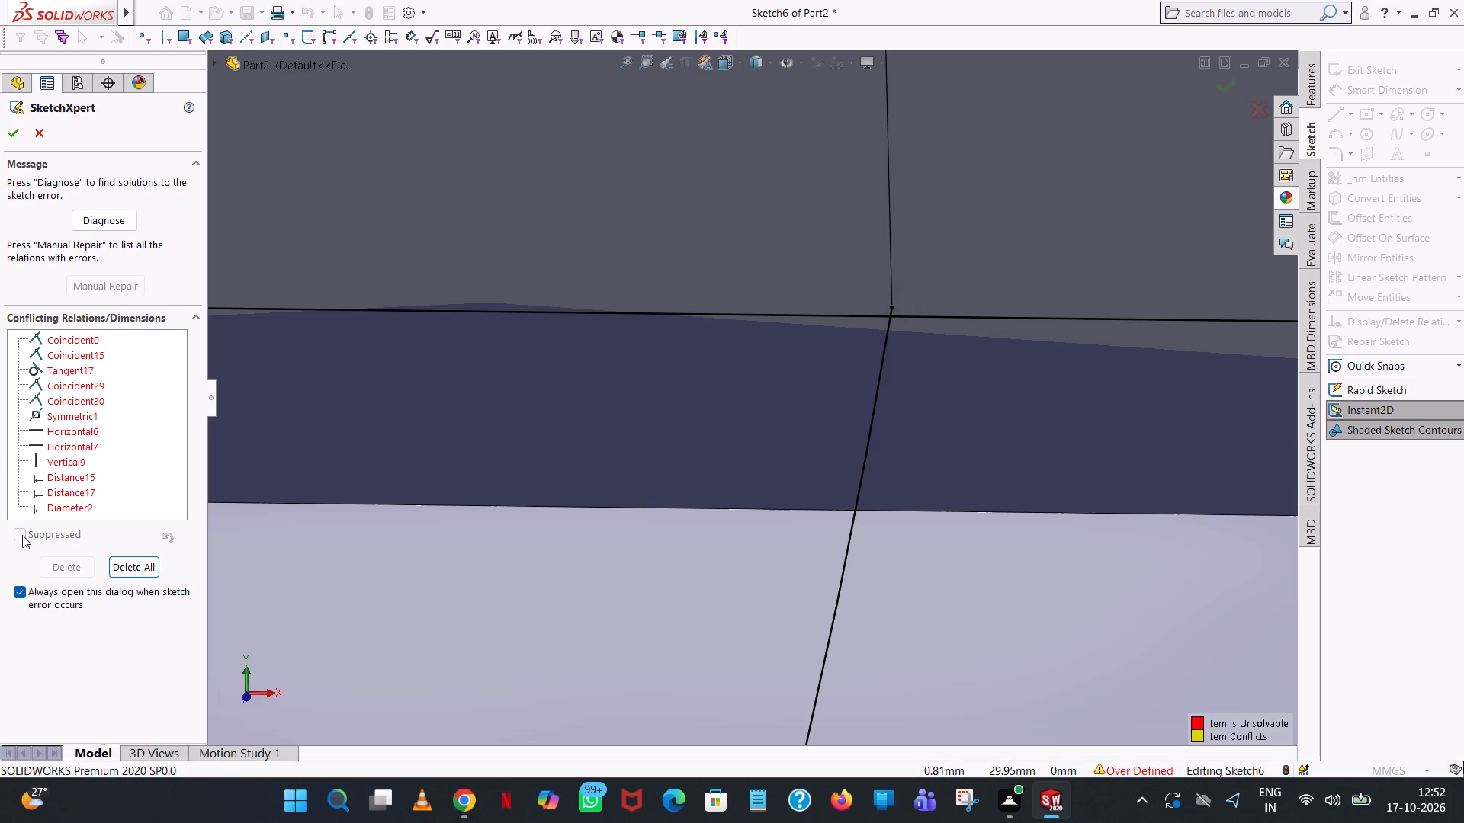
{"action": "left_click", "coordinate": [22, 535]}
{"action": "left_click", "coordinate": [18, 584]}
{"action": "left_click", "coordinate": [20, 591]}
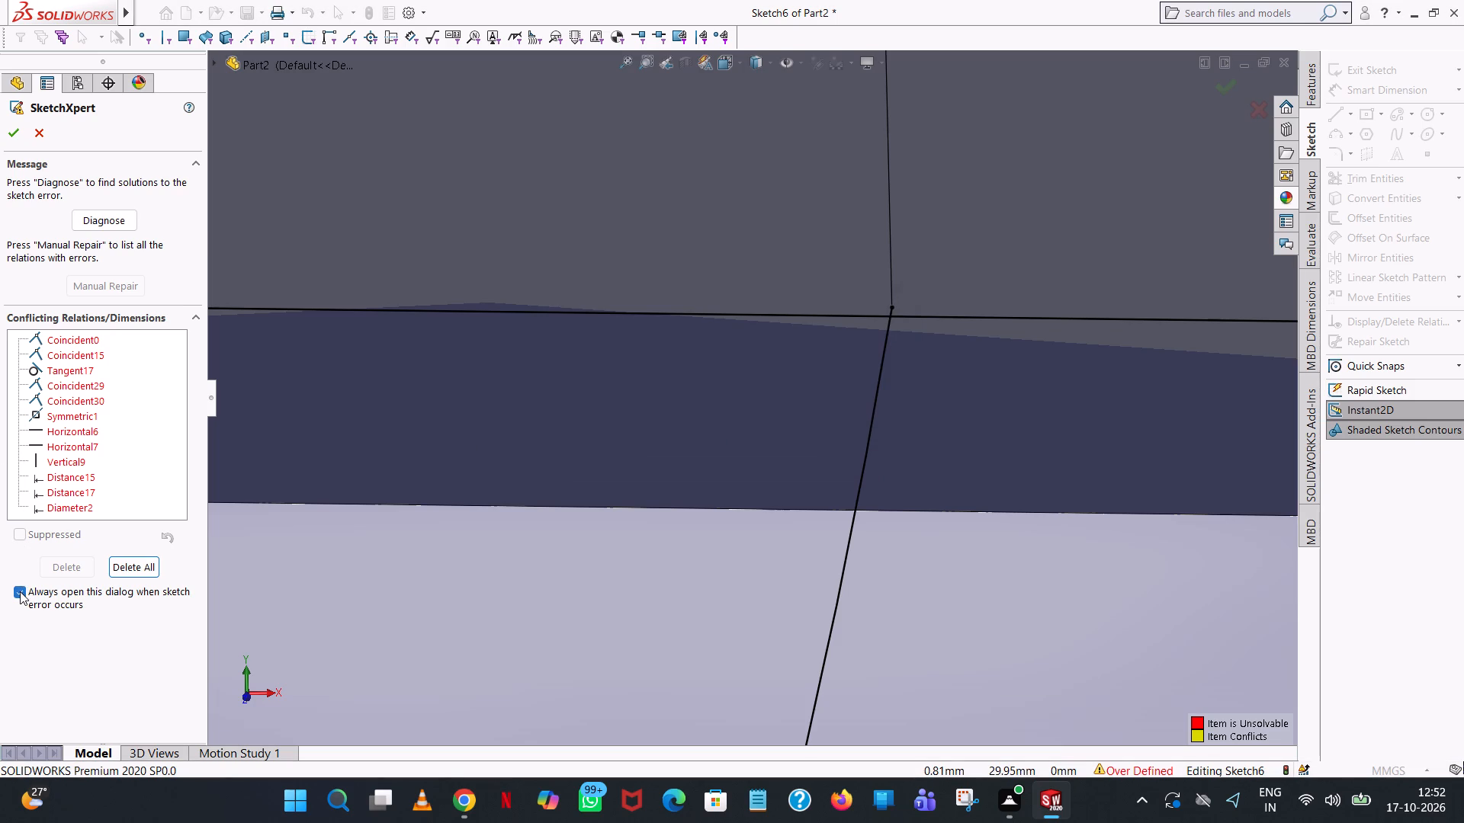
{"action": "left_click", "coordinate": [18, 536]}
{"action": "left_click", "coordinate": [19, 597]}
{"action": "left_click", "coordinate": [133, 575]}
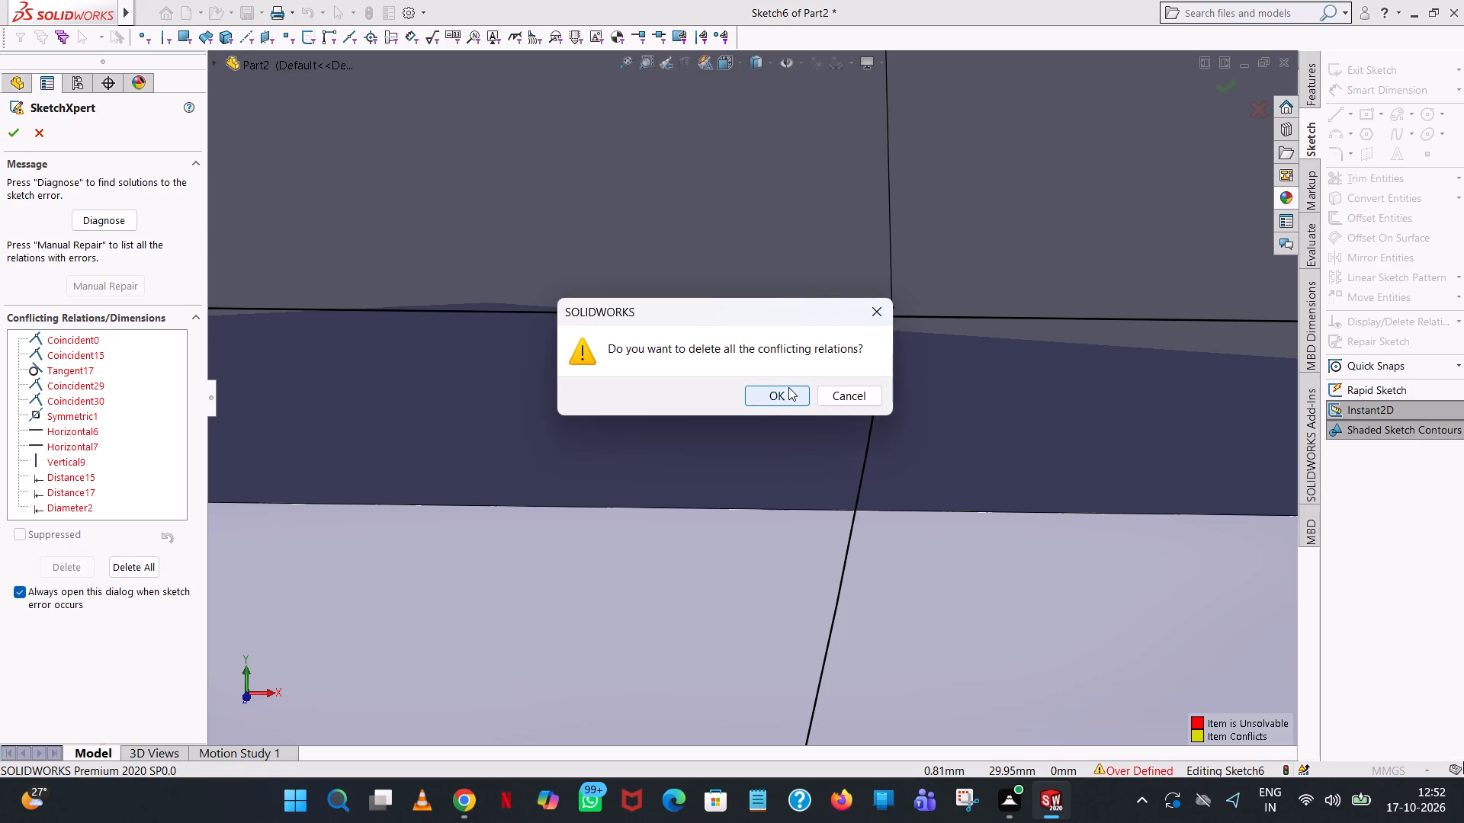
{"action": "left_click", "coordinate": [790, 385]}
Examine the tooth profile's corners where the flank arcs meet the outer and inner circles.
{"action": "scroll", "coordinate": [782, 391], "scroll_direction": "up", "scroll_amount": 9}
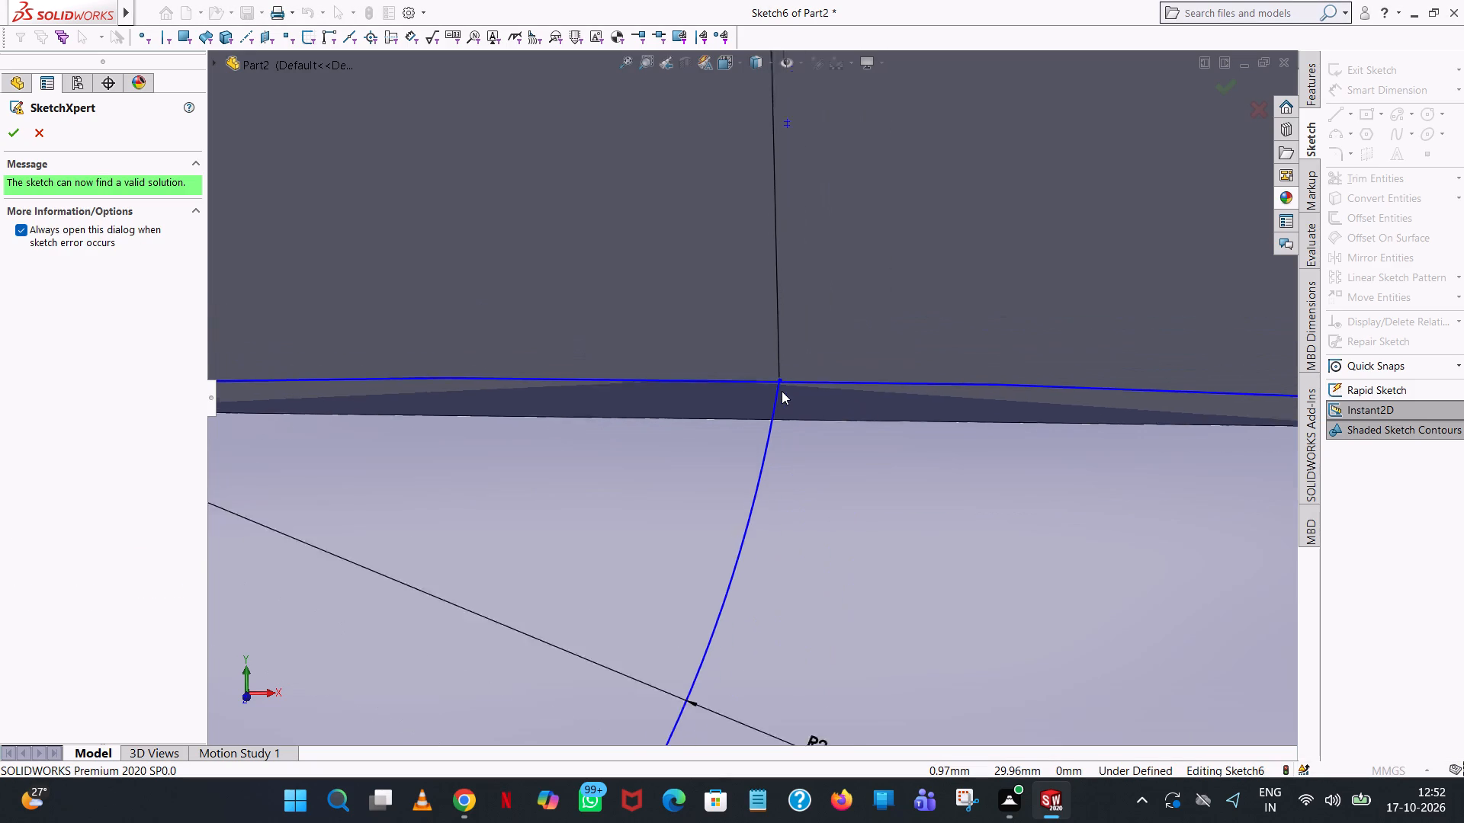
{"action": "scroll", "coordinate": [782, 391], "scroll_direction": "up", "scroll_amount": 1}
{"action": "scroll", "coordinate": [669, 417], "scroll_direction": "up", "scroll_amount": 8}
{"action": "scroll", "coordinate": [691, 408], "scroll_direction": "down", "scroll_amount": 8}
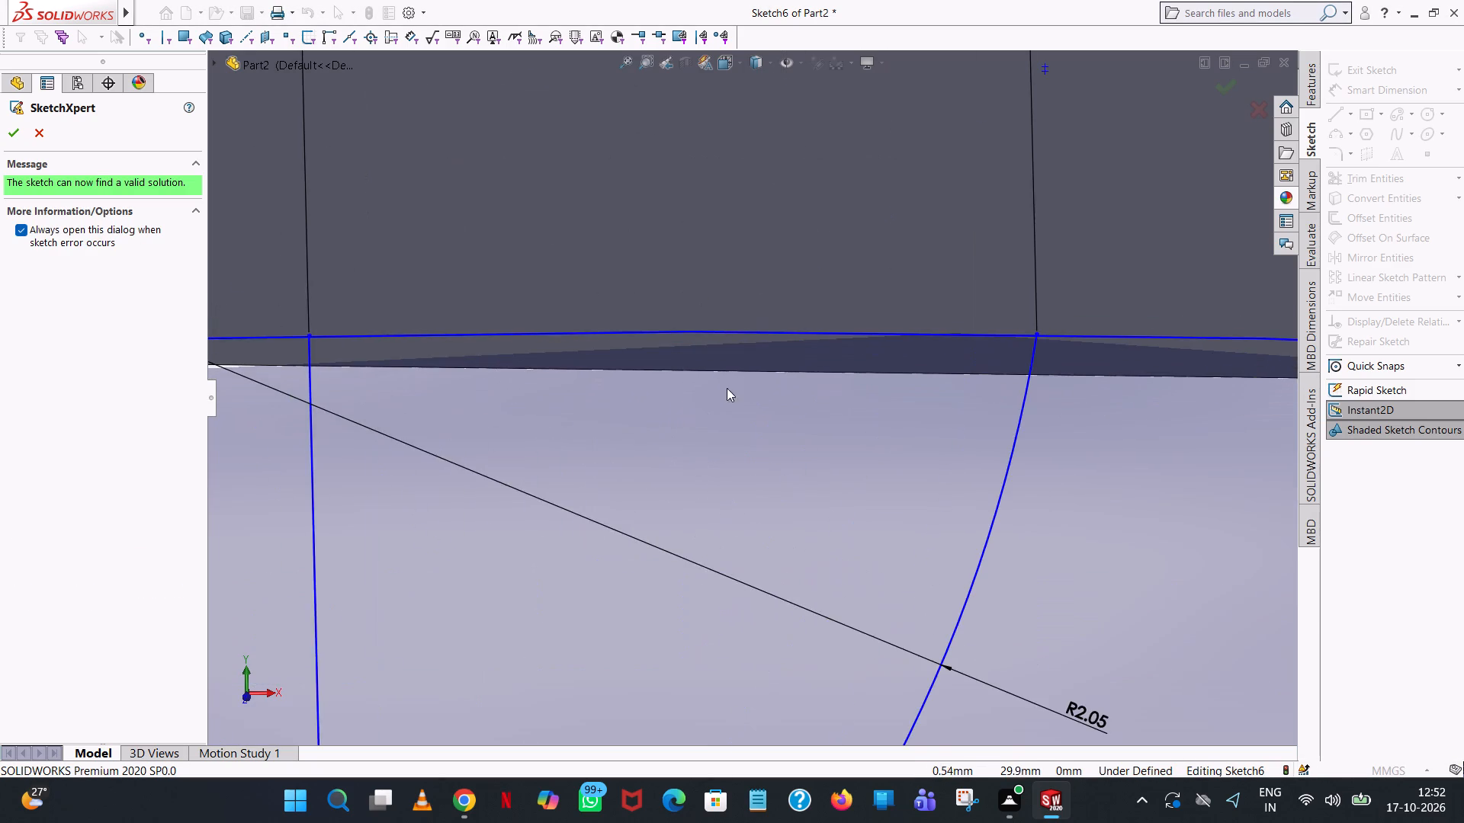
{"action": "scroll", "coordinate": [999, 325], "scroll_direction": "down", "scroll_amount": 5}
{"action": "scroll", "coordinate": [986, 386], "scroll_direction": "up", "scroll_amount": 16}
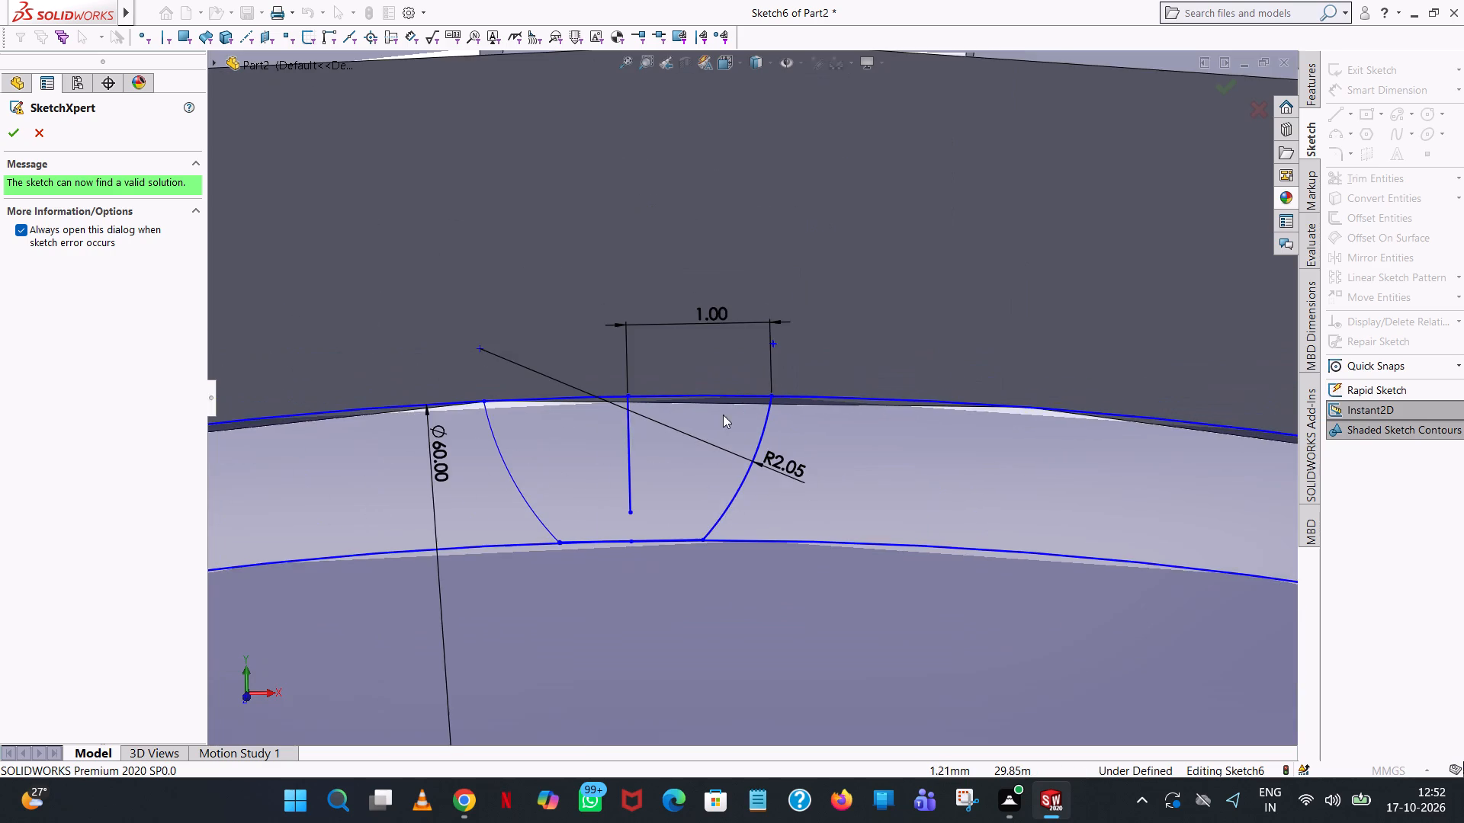
{"action": "scroll", "coordinate": [583, 448], "scroll_direction": "down", "scroll_amount": 4}
{"action": "scroll", "coordinate": [429, 351], "scroll_direction": "down", "scroll_amount": 6}
{"action": "scroll", "coordinate": [509, 343], "scroll_direction": "down", "scroll_amount": 6}
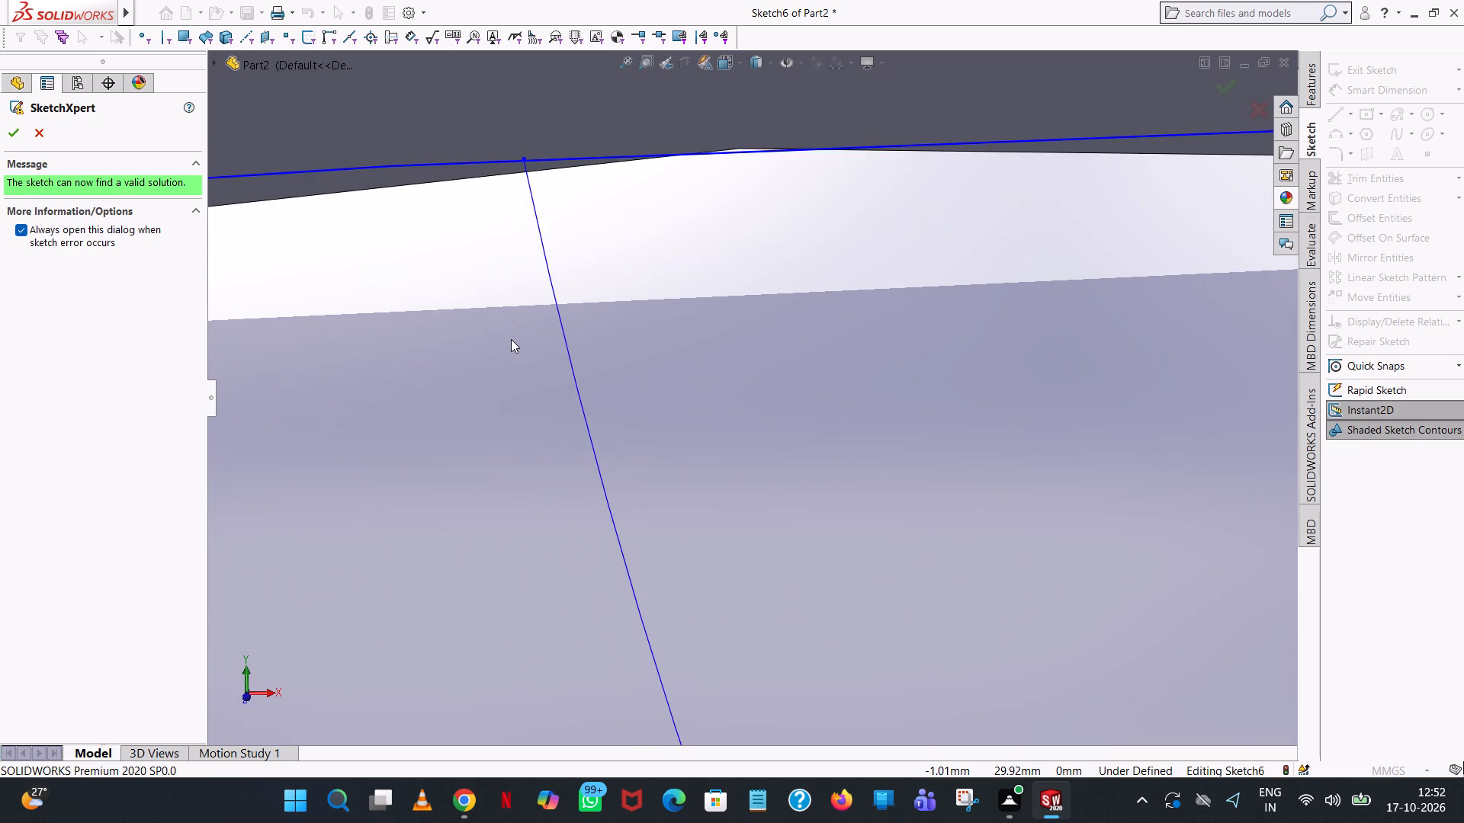
{"action": "scroll", "coordinate": [778, 539], "scroll_direction": "up", "scroll_amount": 9}
{"action": "scroll", "coordinate": [955, 707], "scroll_direction": "up", "scroll_amount": 7}
{"action": "scroll", "coordinate": [872, 581], "scroll_direction": "down", "scroll_amount": 8}
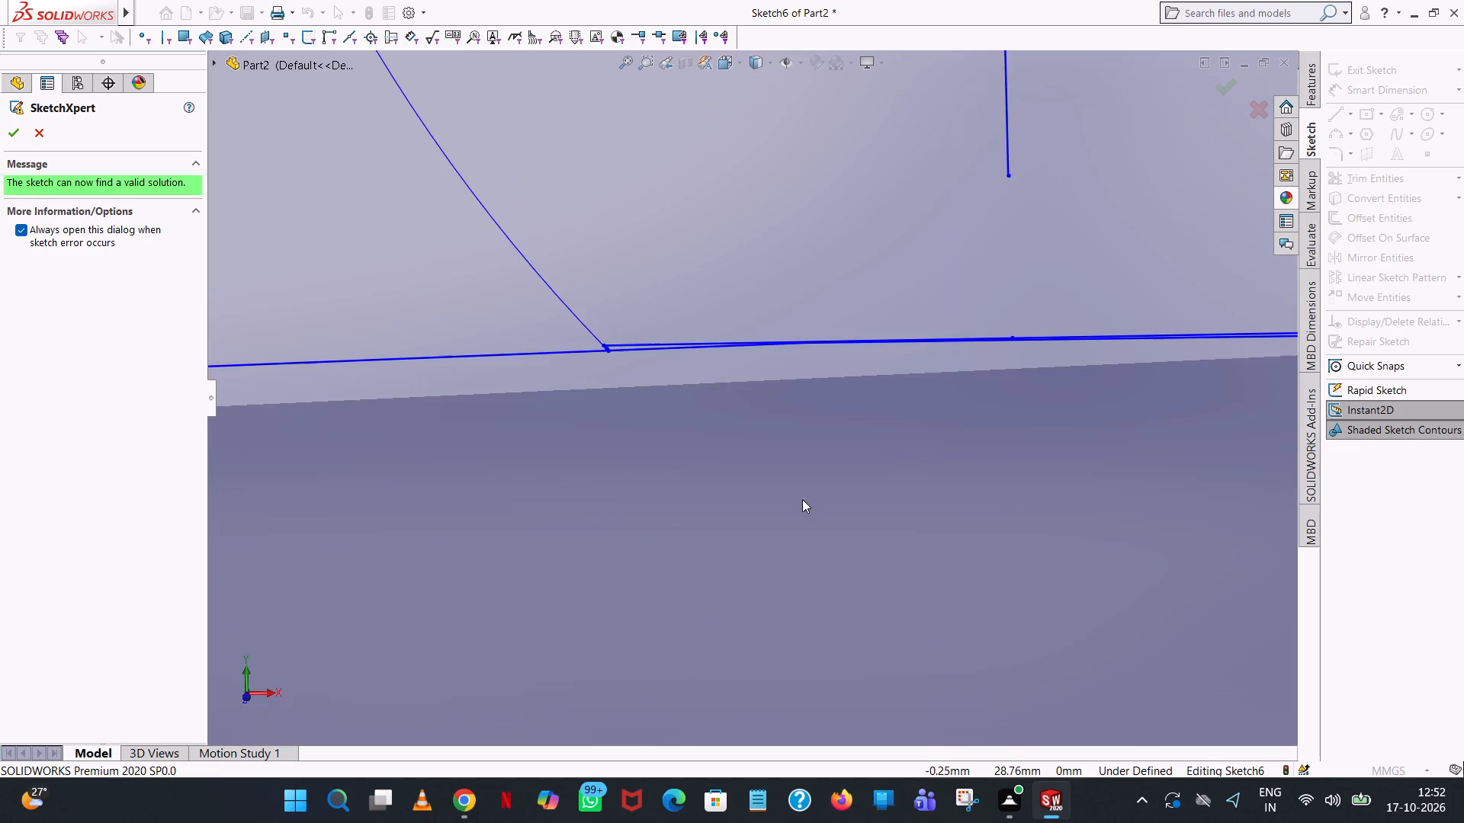
Trim away the leftover straight line pieces beside the inner circle between the left and right flank arcs.
{"action": "scroll", "coordinate": [722, 408], "scroll_direction": "down", "scroll_amount": 4}
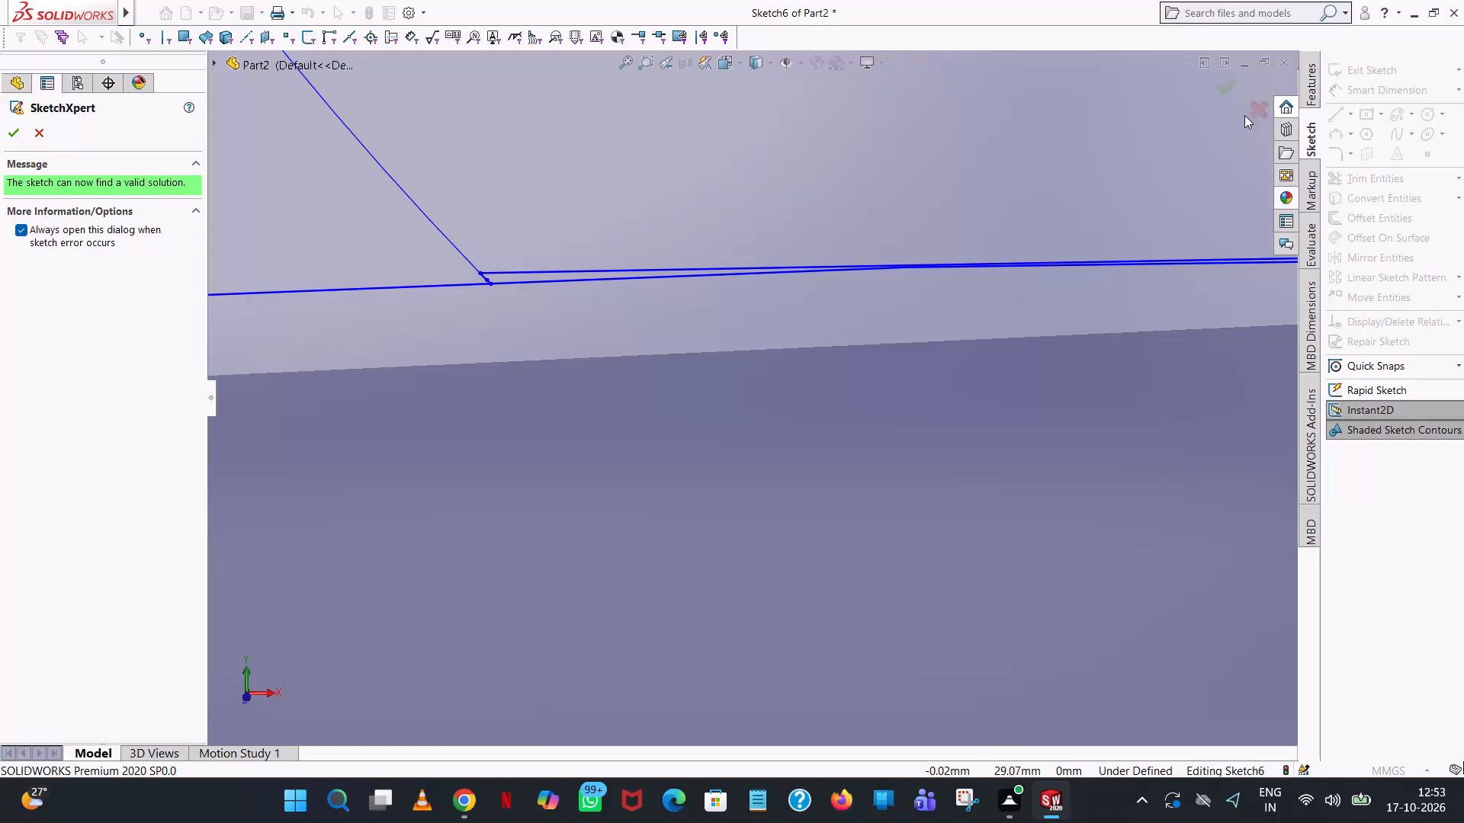
{"action": "left_click", "coordinate": [8, 130]}
{"action": "left_click", "coordinate": [1366, 178]}
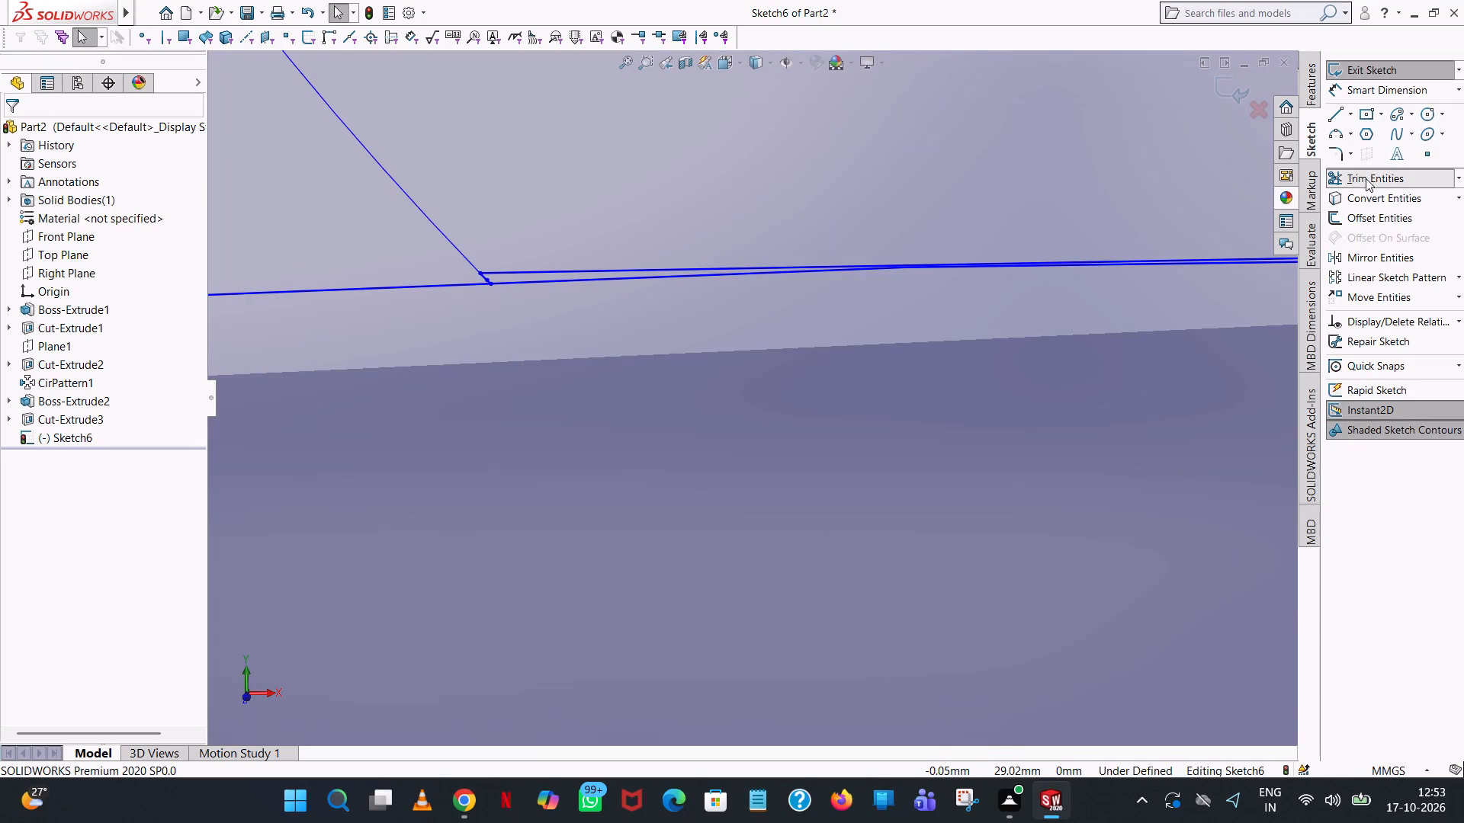
{"action": "scroll", "coordinate": [499, 268], "scroll_direction": "down", "scroll_amount": 7}
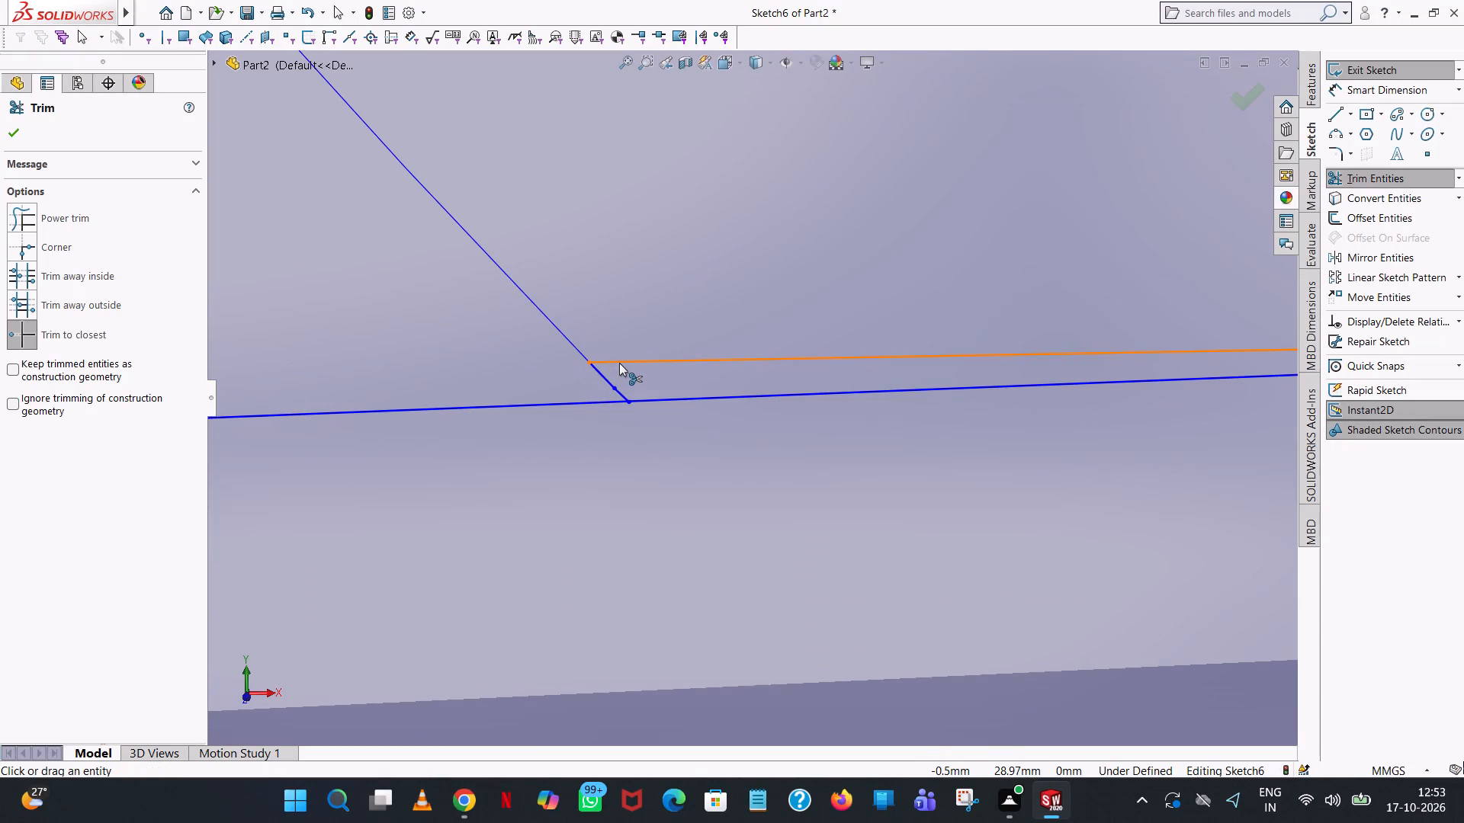
{"action": "left_click", "coordinate": [619, 363]}
{"action": "scroll", "coordinate": [862, 354], "scroll_direction": "up", "scroll_amount": 8}
{"action": "scroll", "coordinate": [1248, 400], "scroll_direction": "up", "scroll_amount": 7}
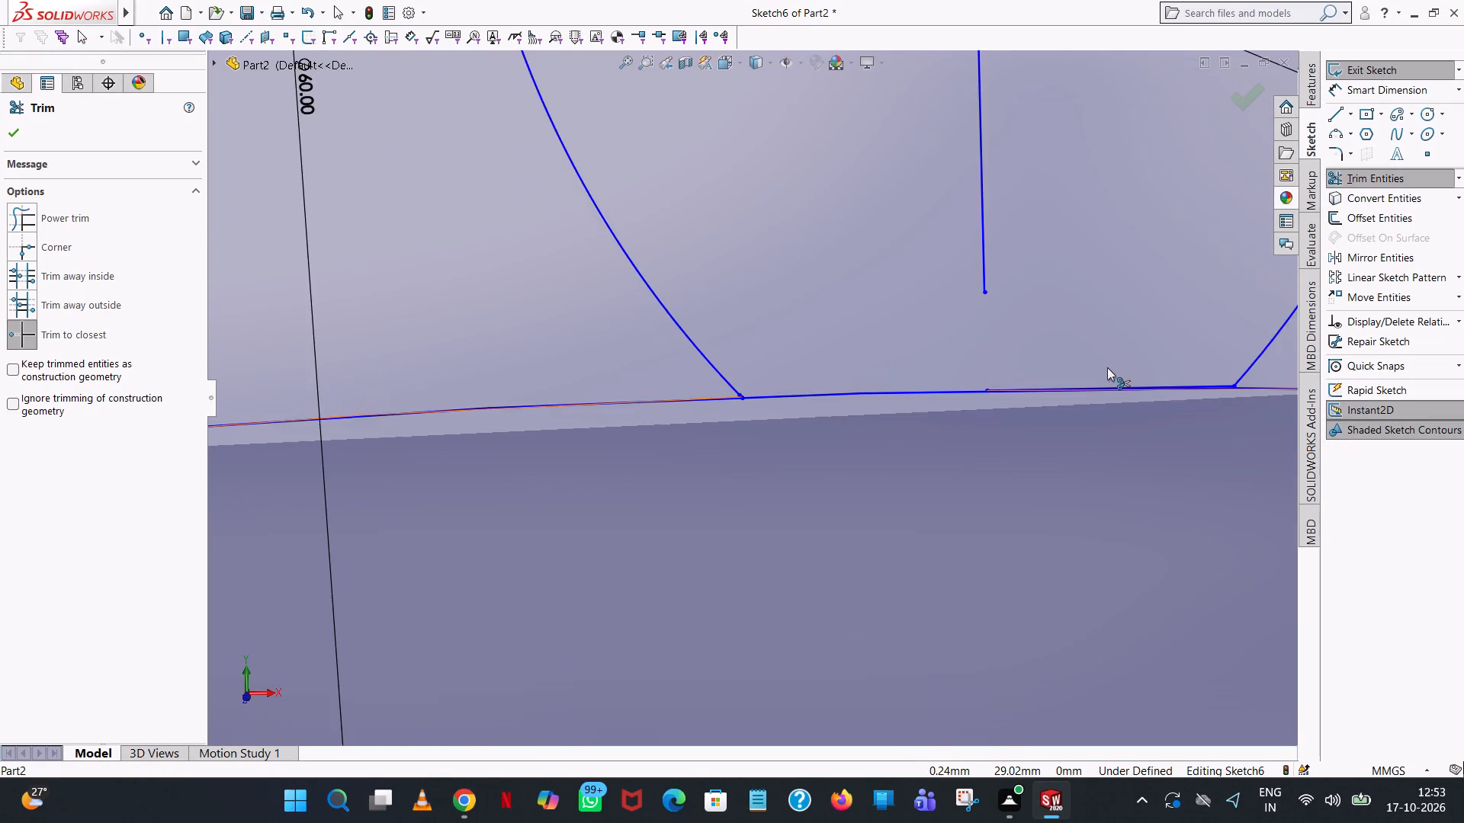
{"action": "scroll", "coordinate": [1109, 367], "scroll_direction": "up", "scroll_amount": 5}
{"action": "scroll", "coordinate": [945, 411], "scroll_direction": "down", "scroll_amount": 7}
{"action": "scroll", "coordinate": [727, 254], "scroll_direction": "down", "scroll_amount": 6}
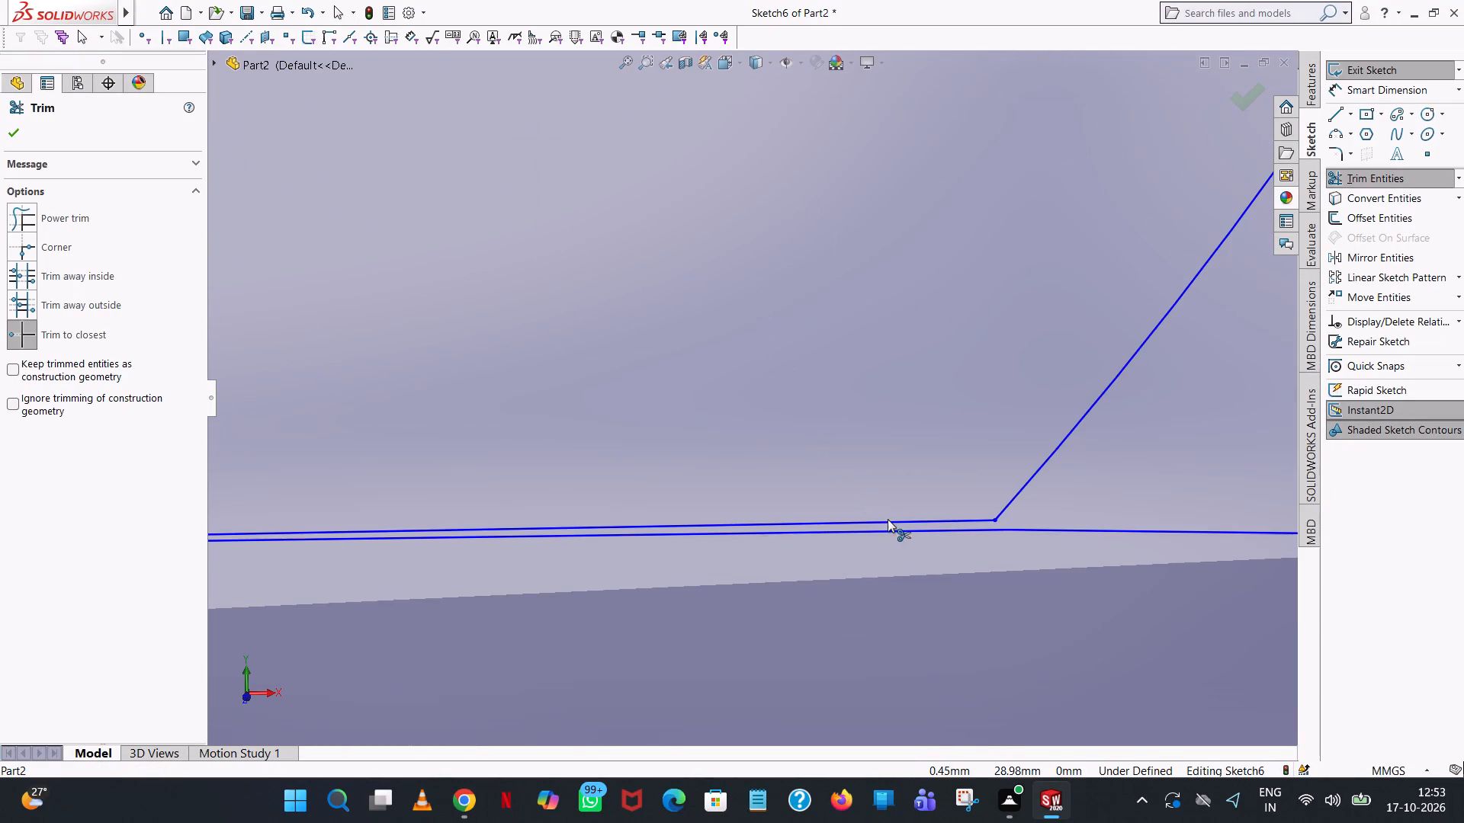
{"action": "left_click", "coordinate": [890, 520]}
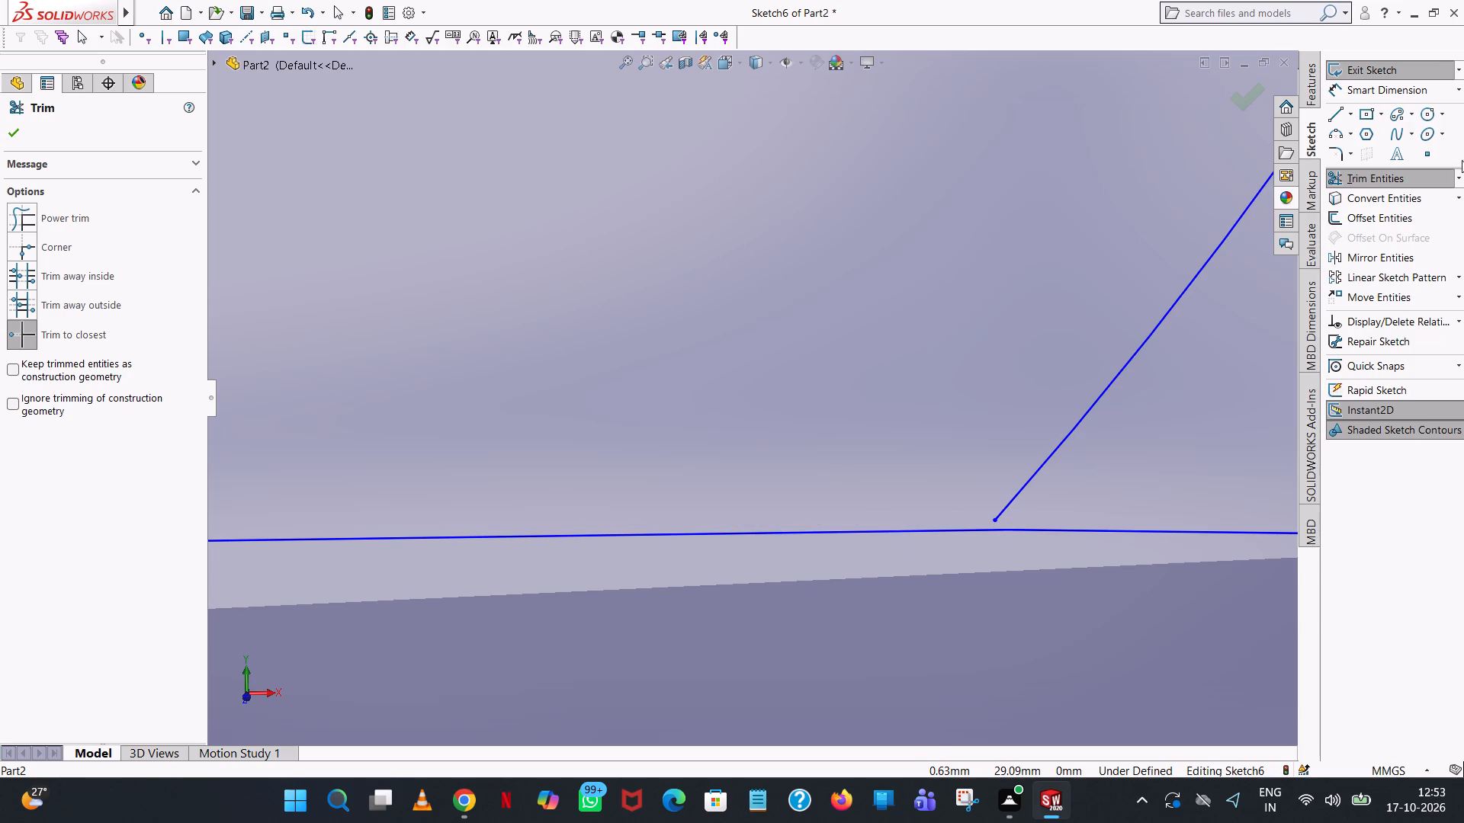
Extend the lower end of the right flank arc to the inner circle.
{"action": "left_click", "coordinate": [1459, 175]}
{"action": "left_click", "coordinate": [1425, 197]}
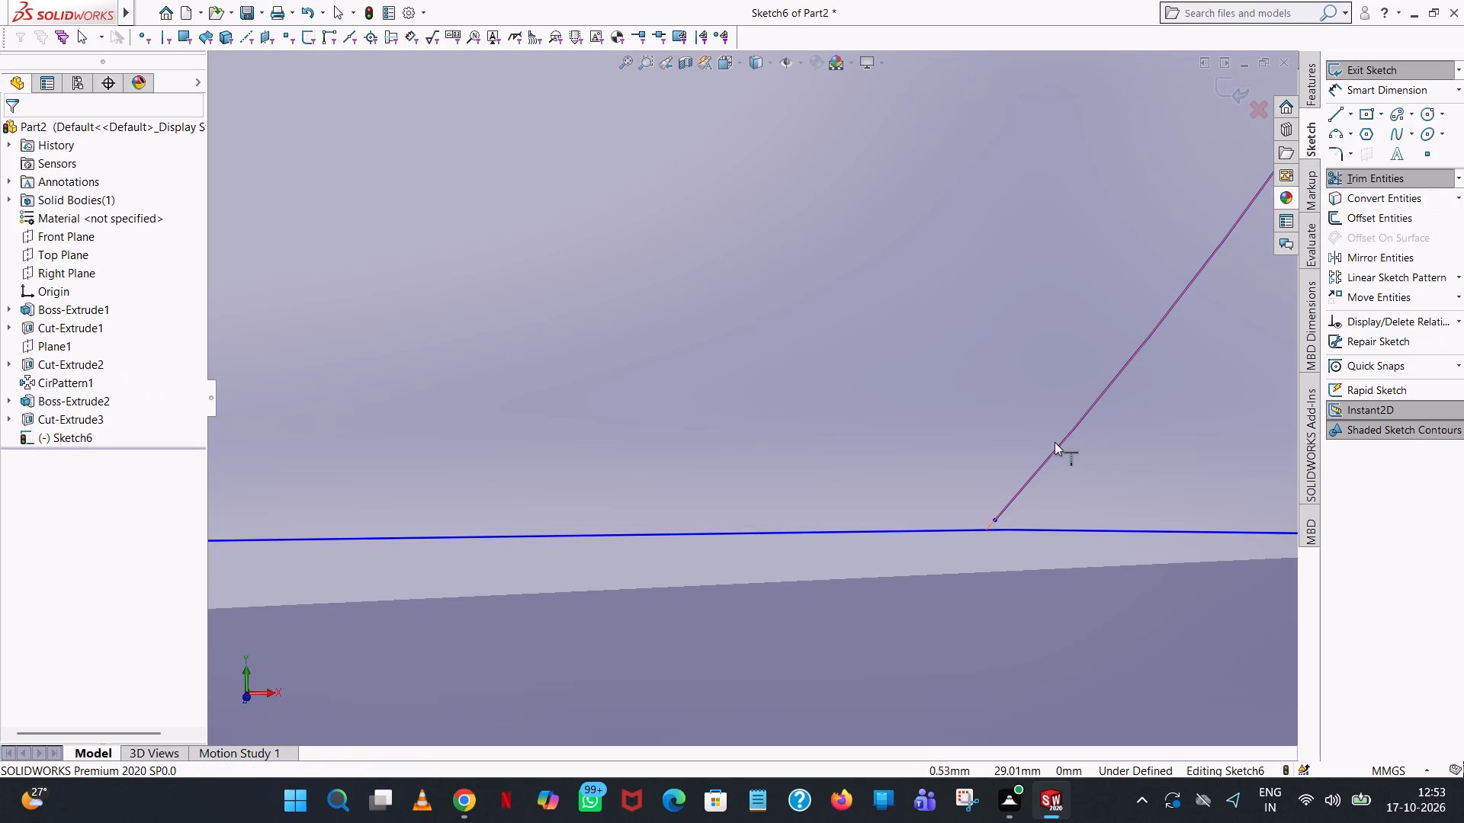
{"action": "left_click", "coordinate": [1054, 445]}
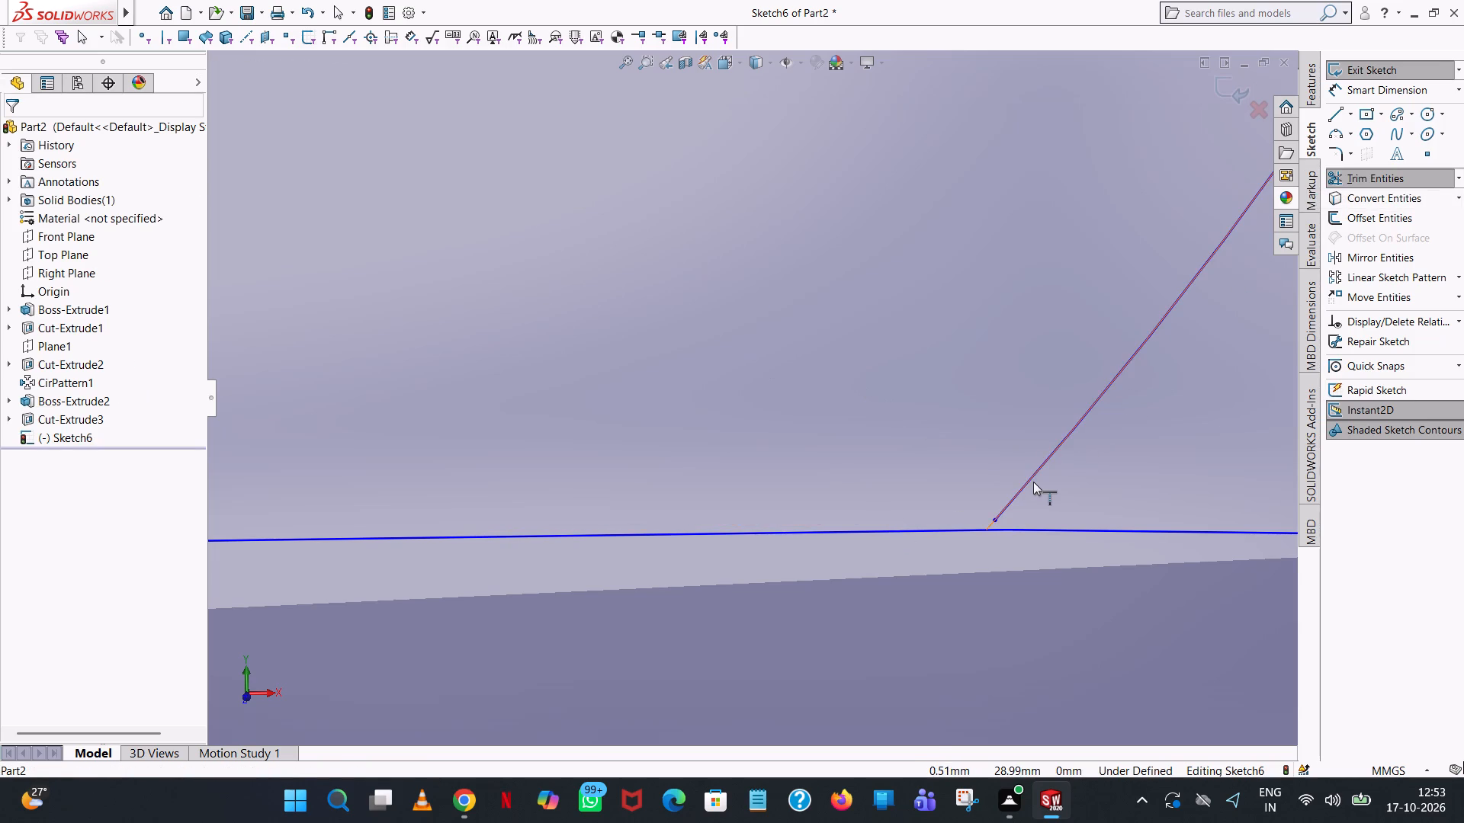
{"action": "left_click", "coordinate": [1033, 482]}
{"action": "scroll", "coordinate": [804, 339], "scroll_direction": "up", "scroll_amount": 4}
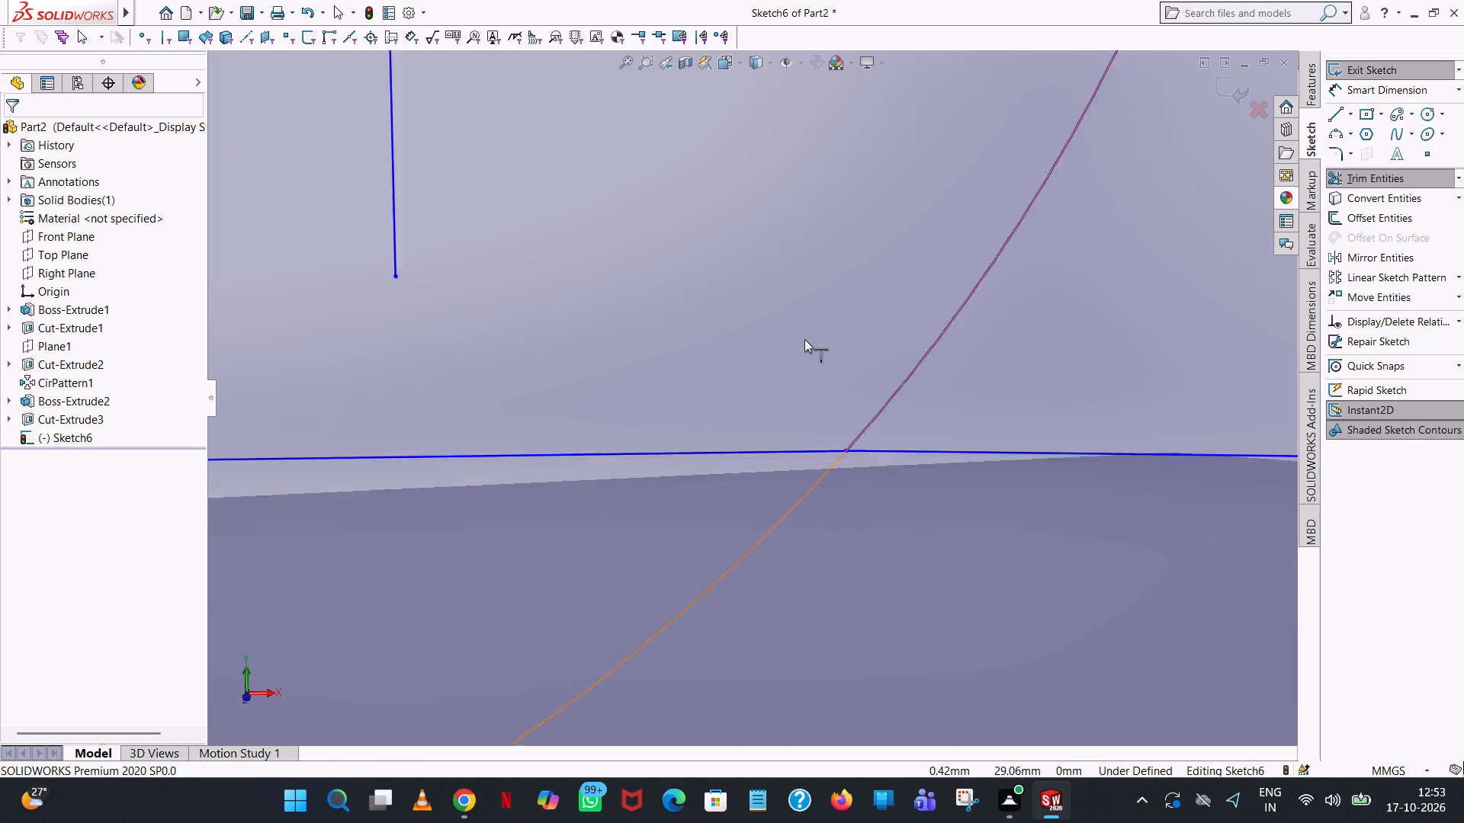
{"action": "scroll", "coordinate": [804, 339], "scroll_direction": "up", "scroll_amount": 11}
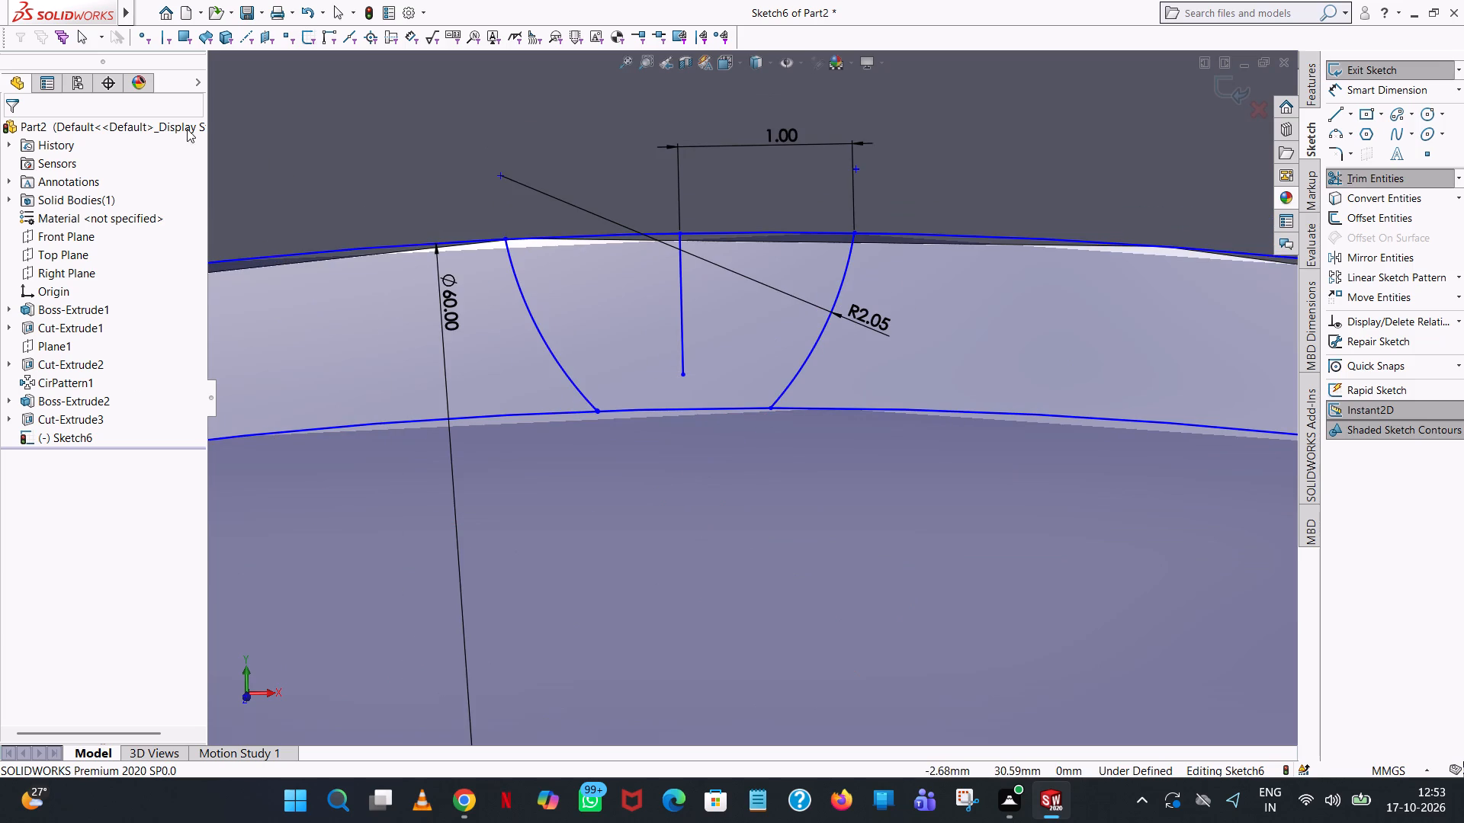
Trim away the short vertical centre line between the two flank arcs.
{"action": "left_click", "coordinate": [1462, 176]}
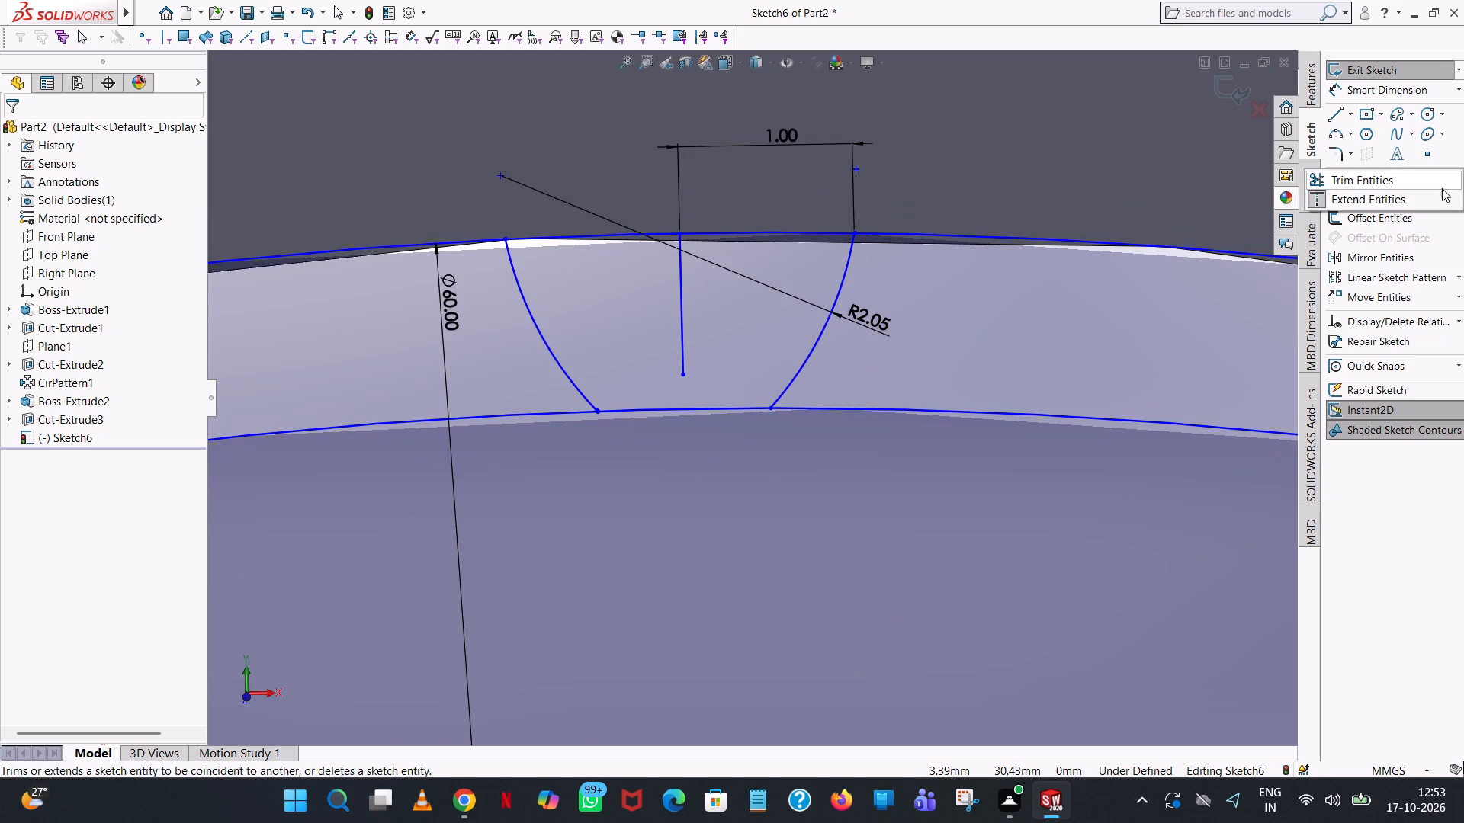
{"action": "left_click", "coordinate": [1406, 181]}
{"action": "scroll", "coordinate": [819, 208], "scroll_direction": "down", "scroll_amount": 6}
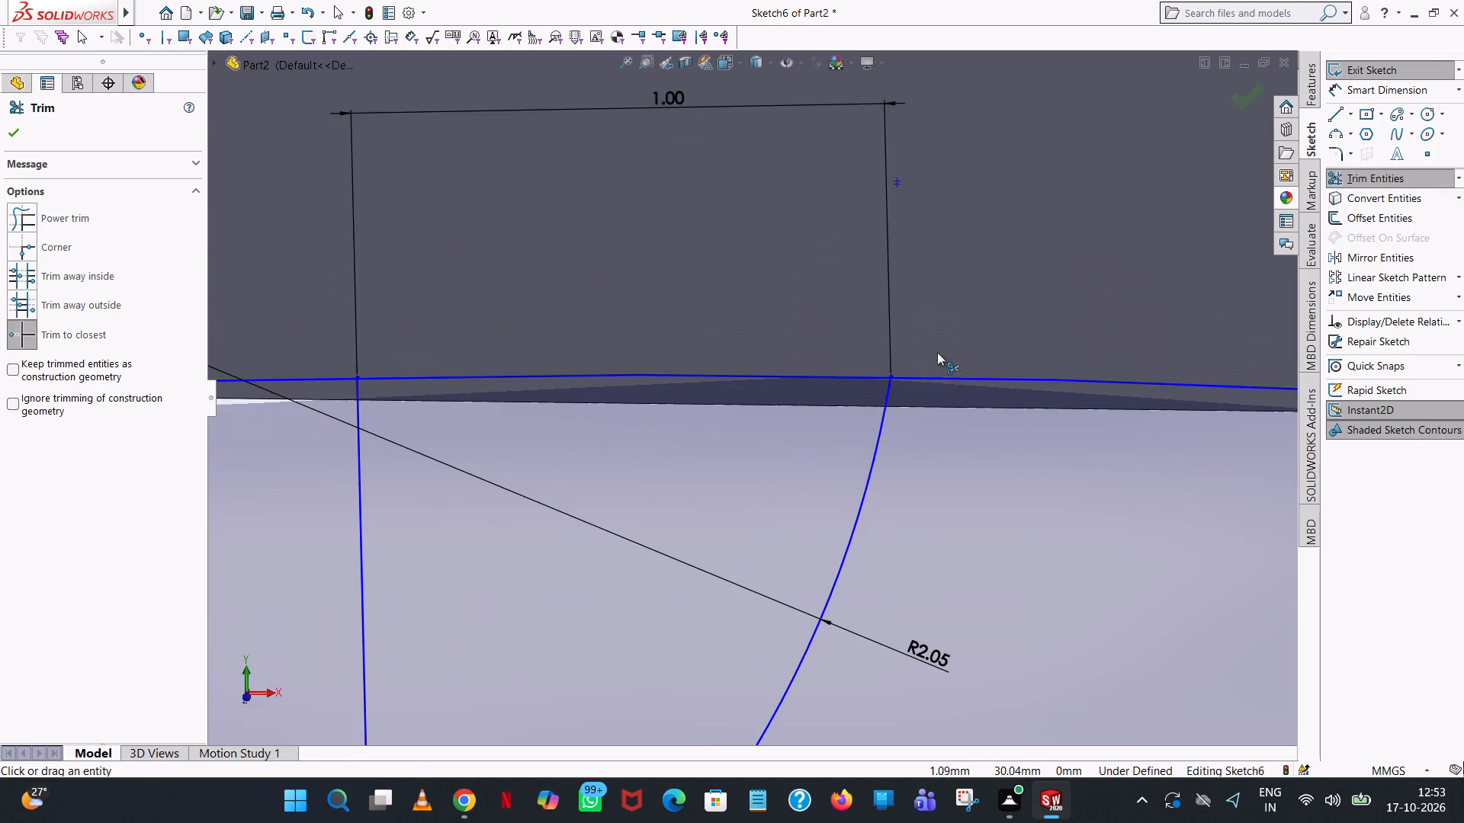
{"action": "scroll", "coordinate": [872, 386], "scroll_direction": "down", "scroll_amount": 18}
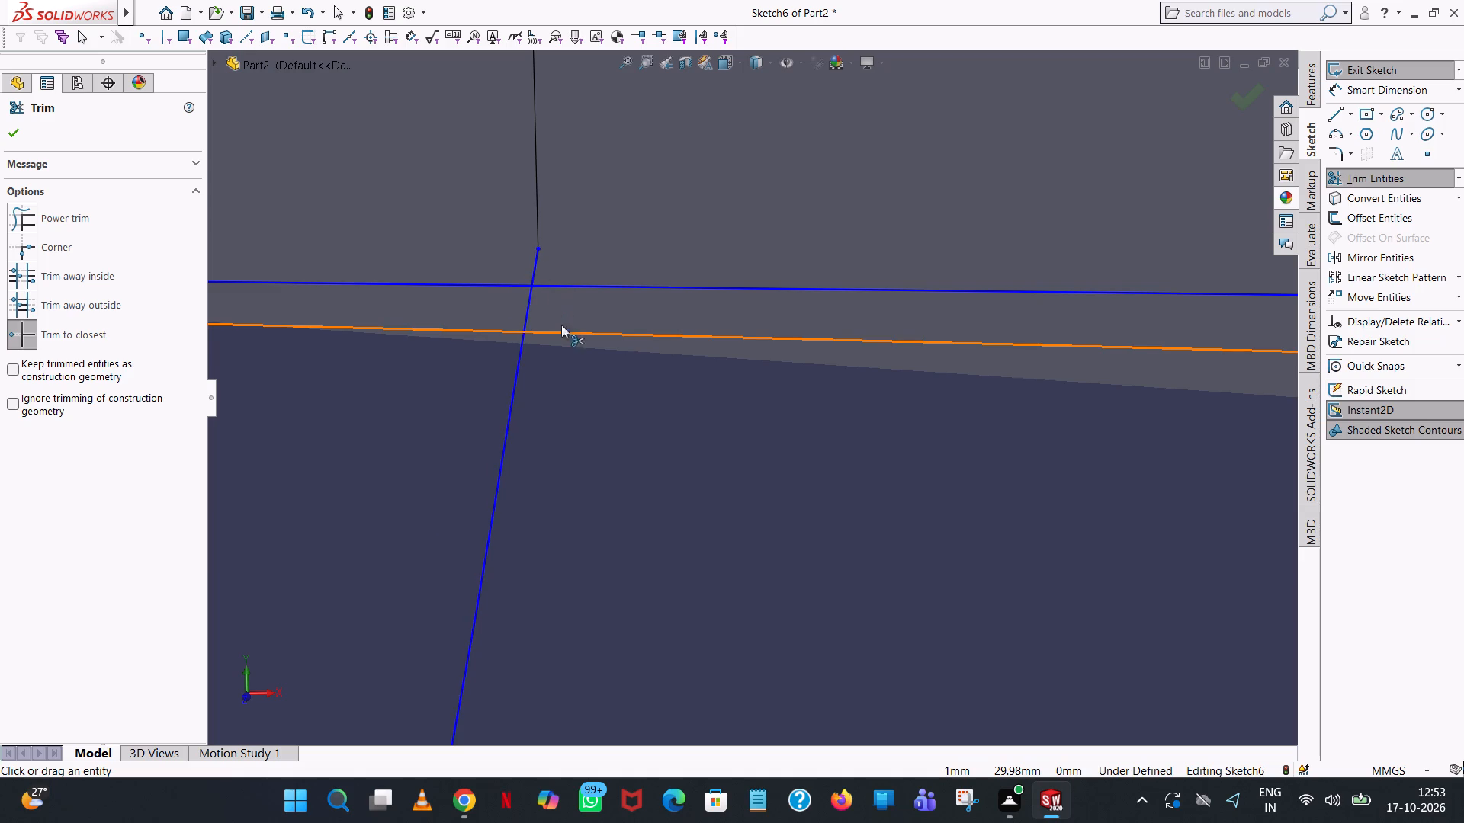
{"action": "scroll", "coordinate": [694, 344], "scroll_direction": "up", "scroll_amount": 9}
{"action": "scroll", "coordinate": [793, 376], "scroll_direction": "up", "scroll_amount": 2}
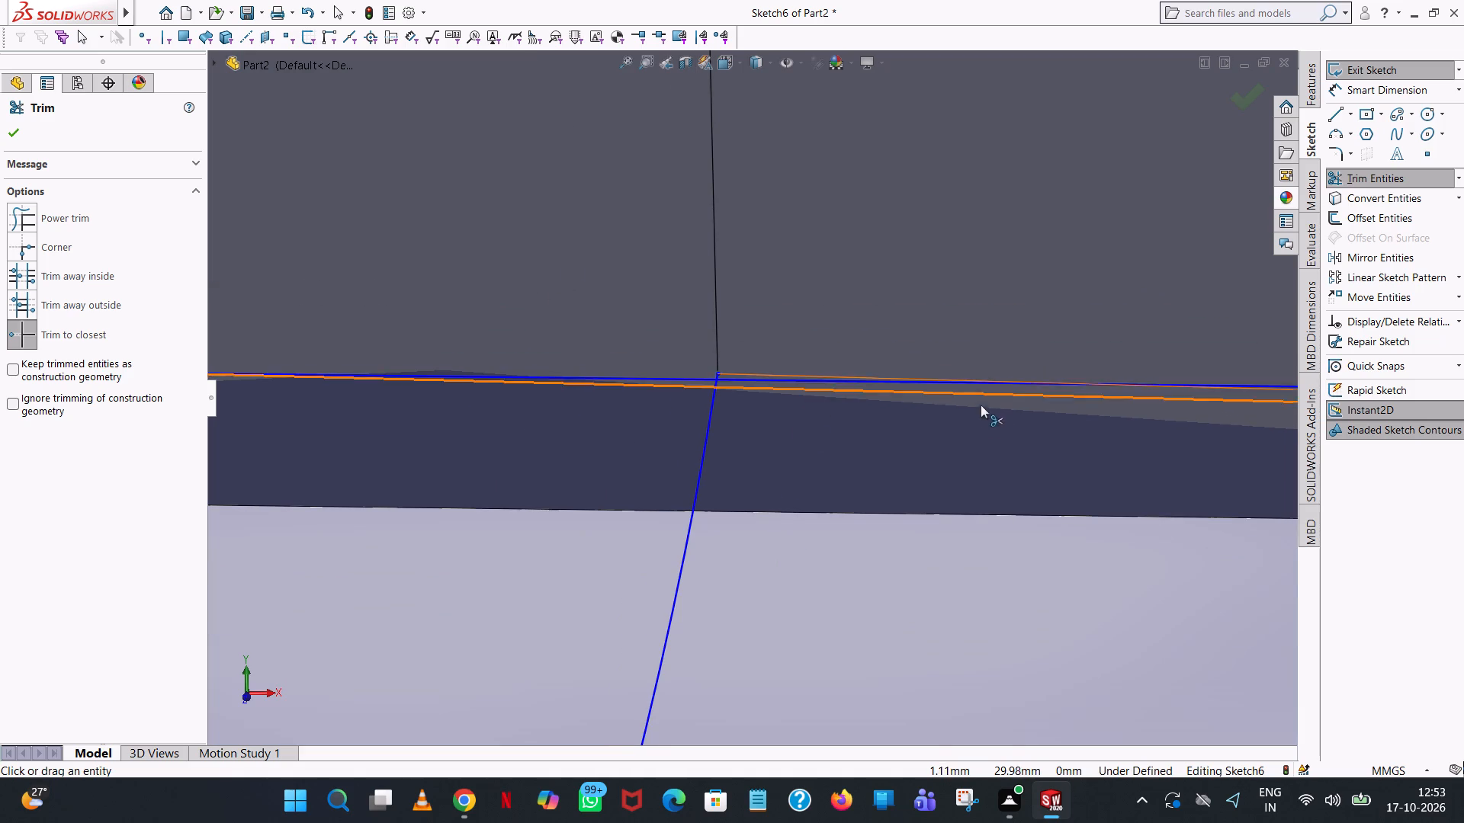
{"action": "scroll", "coordinate": [990, 411], "scroll_direction": "up", "scroll_amount": 5}
{"action": "scroll", "coordinate": [1154, 412], "scroll_direction": "down", "scroll_amount": 7}
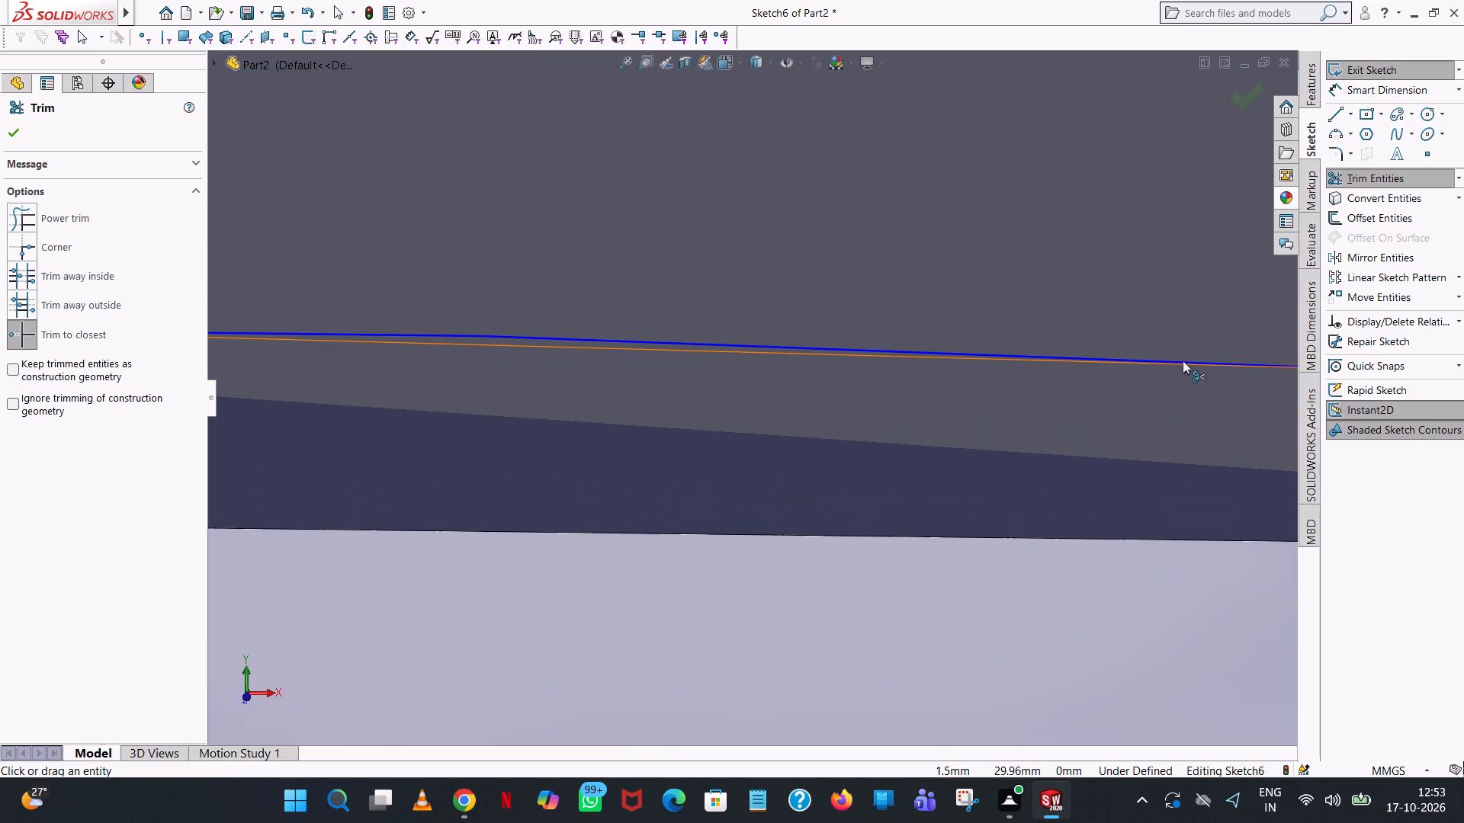
{"action": "scroll", "coordinate": [1080, 425], "scroll_direction": "up", "scroll_amount": 20}
{"action": "scroll", "coordinate": [1080, 425], "scroll_direction": "up", "scroll_amount": 2}
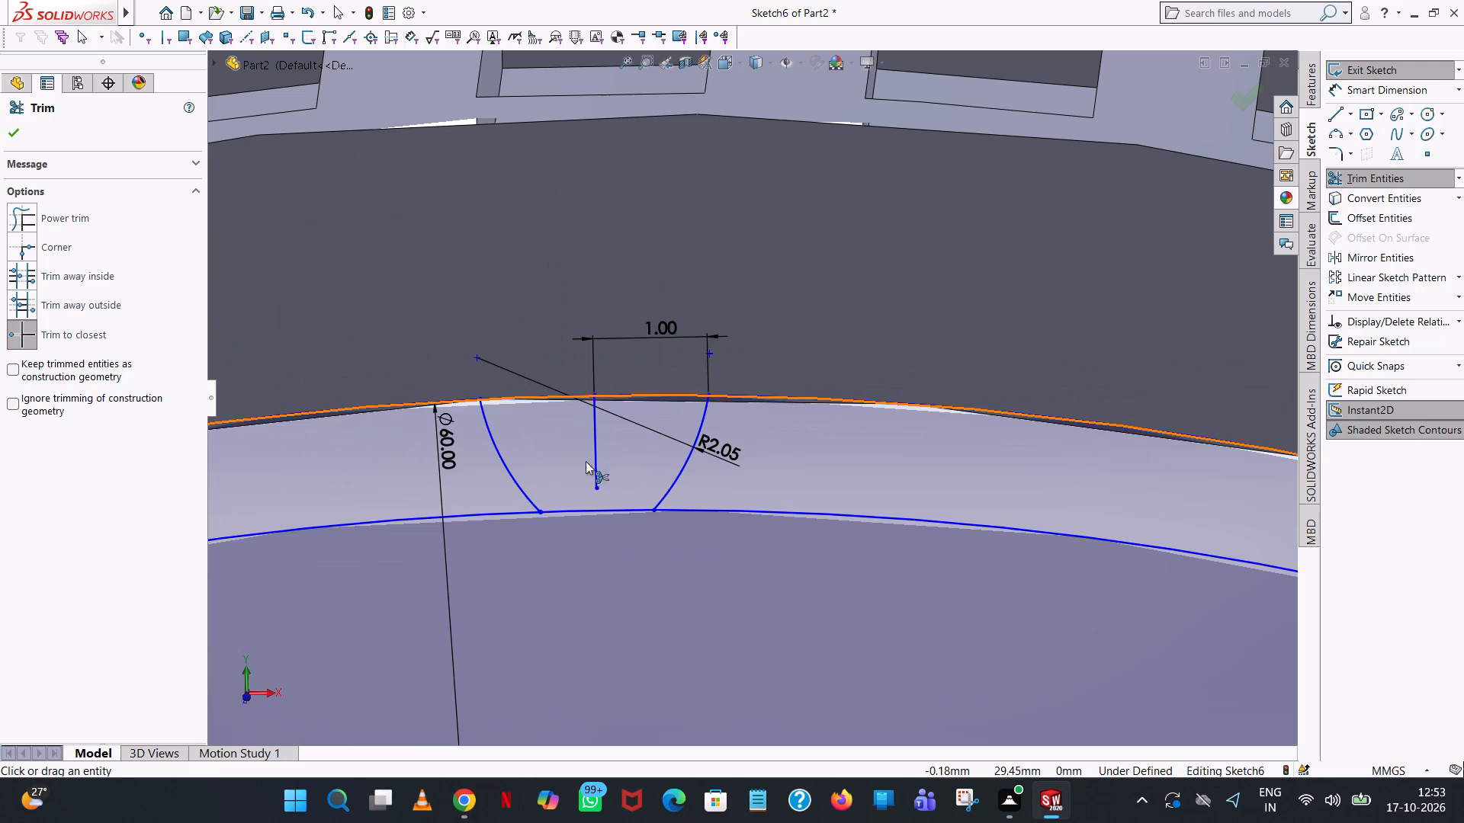
{"action": "left_click", "coordinate": [592, 450]}
{"action": "scroll", "coordinate": [657, 444], "scroll_direction": "up", "scroll_amount": 6}
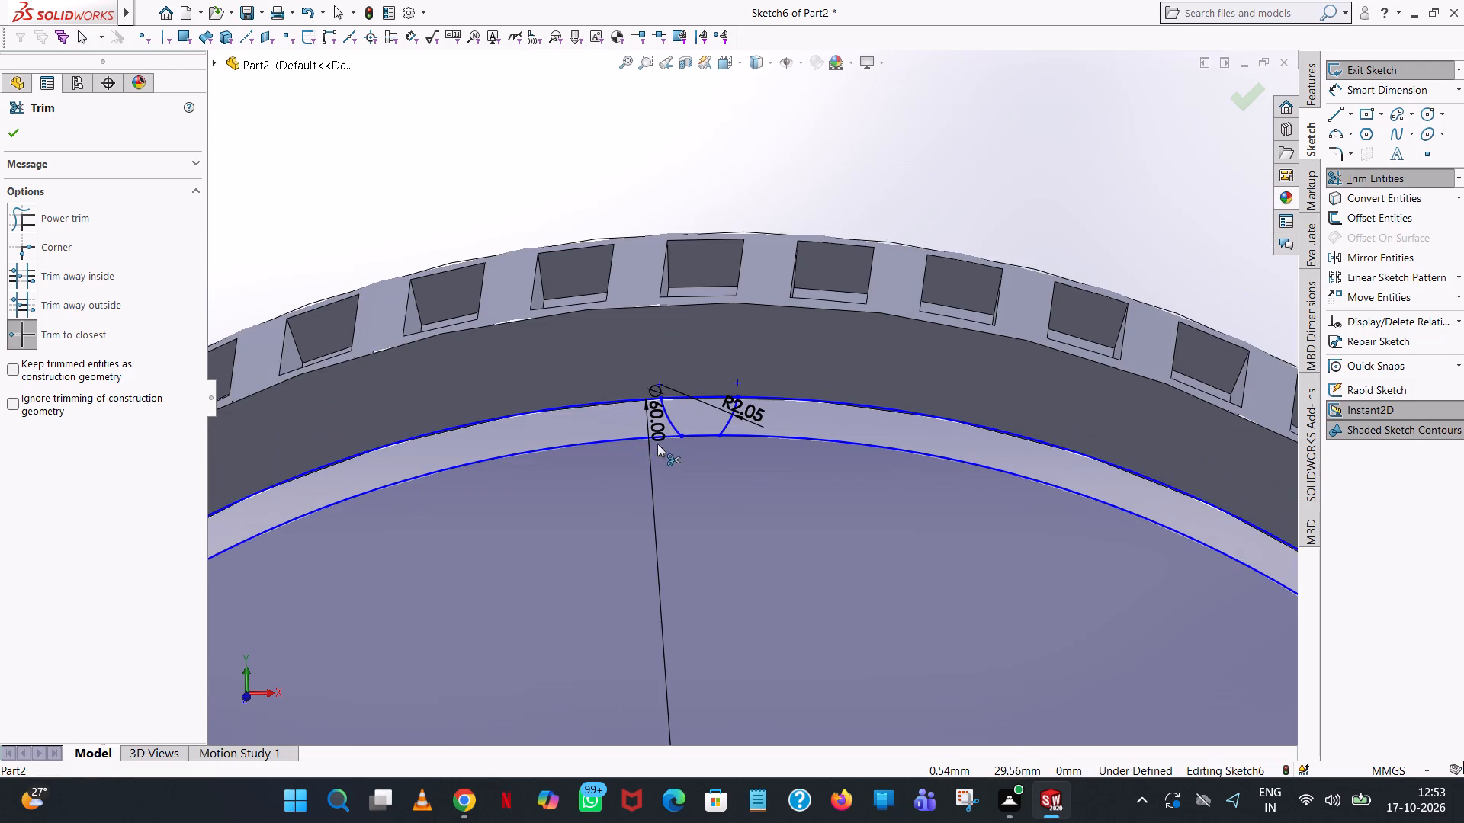
{"action": "left_click", "coordinate": [8, 133]}
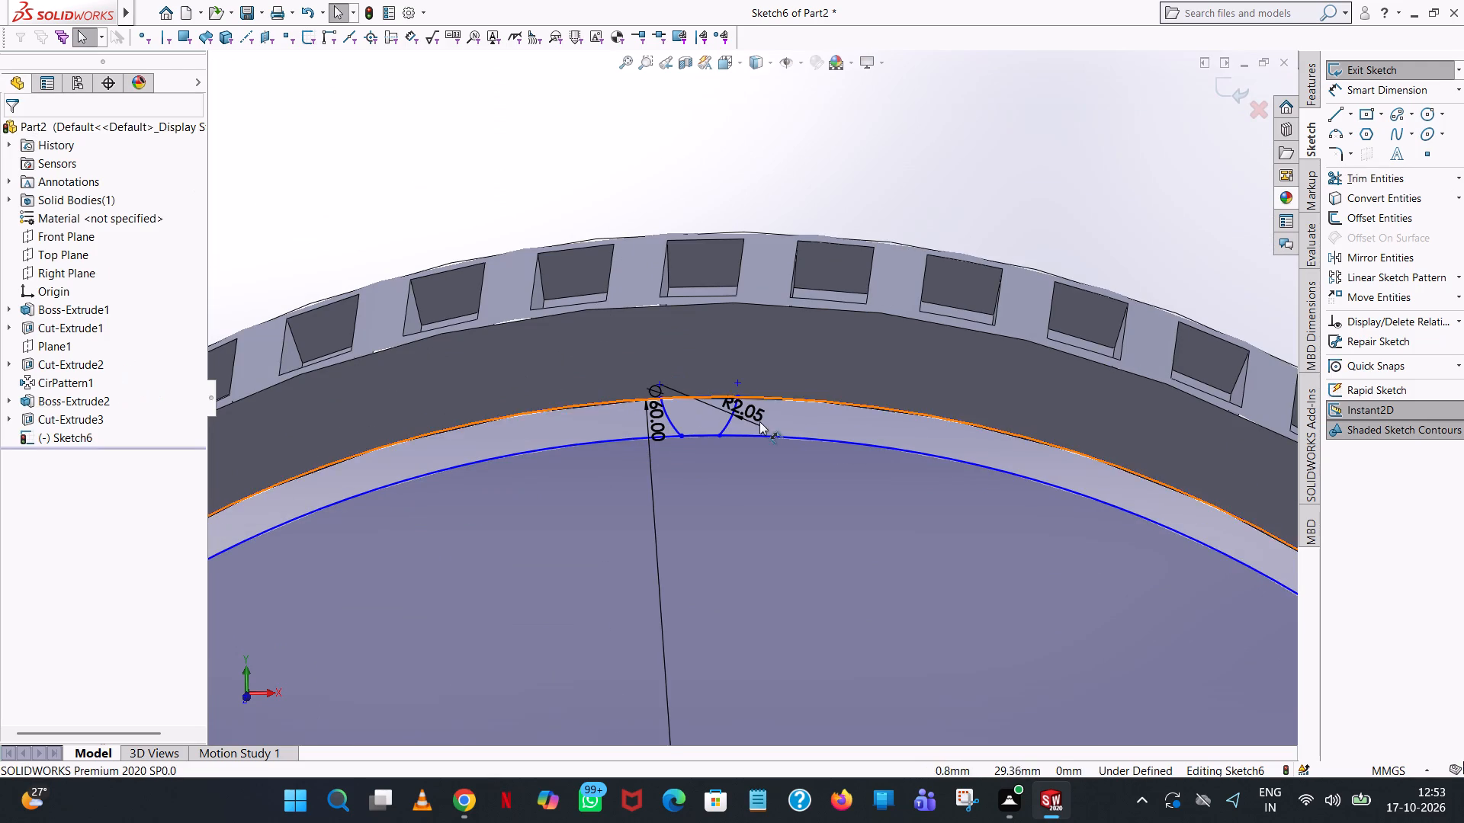
Dimension the inner circle's diameter.
{"action": "scroll", "coordinate": [780, 421], "scroll_direction": "down", "scroll_amount": 1}
{"action": "scroll", "coordinate": [781, 421], "scroll_direction": "up", "scroll_amount": 14}
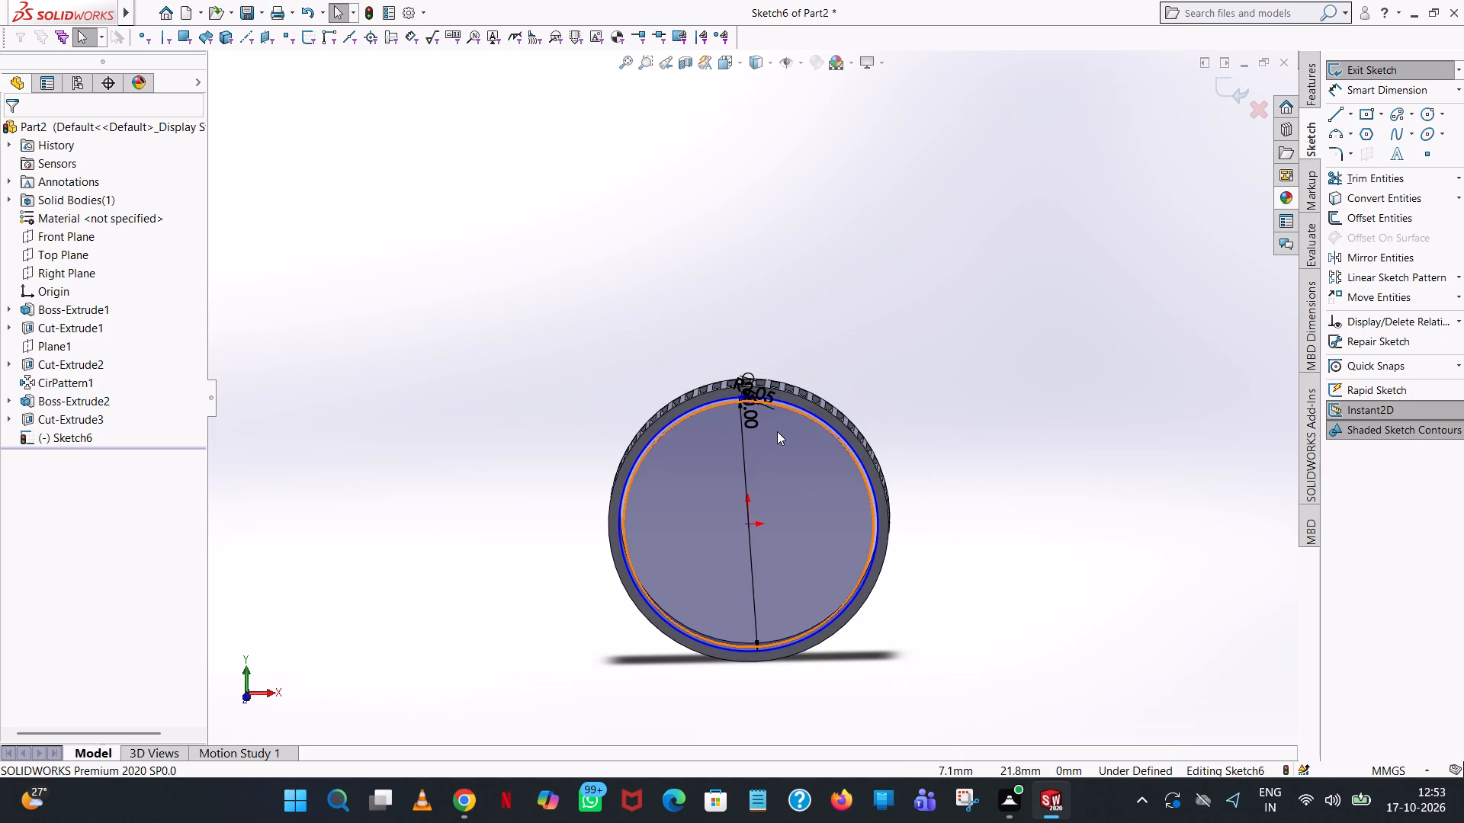
{"action": "left_click", "coordinate": [692, 412]}
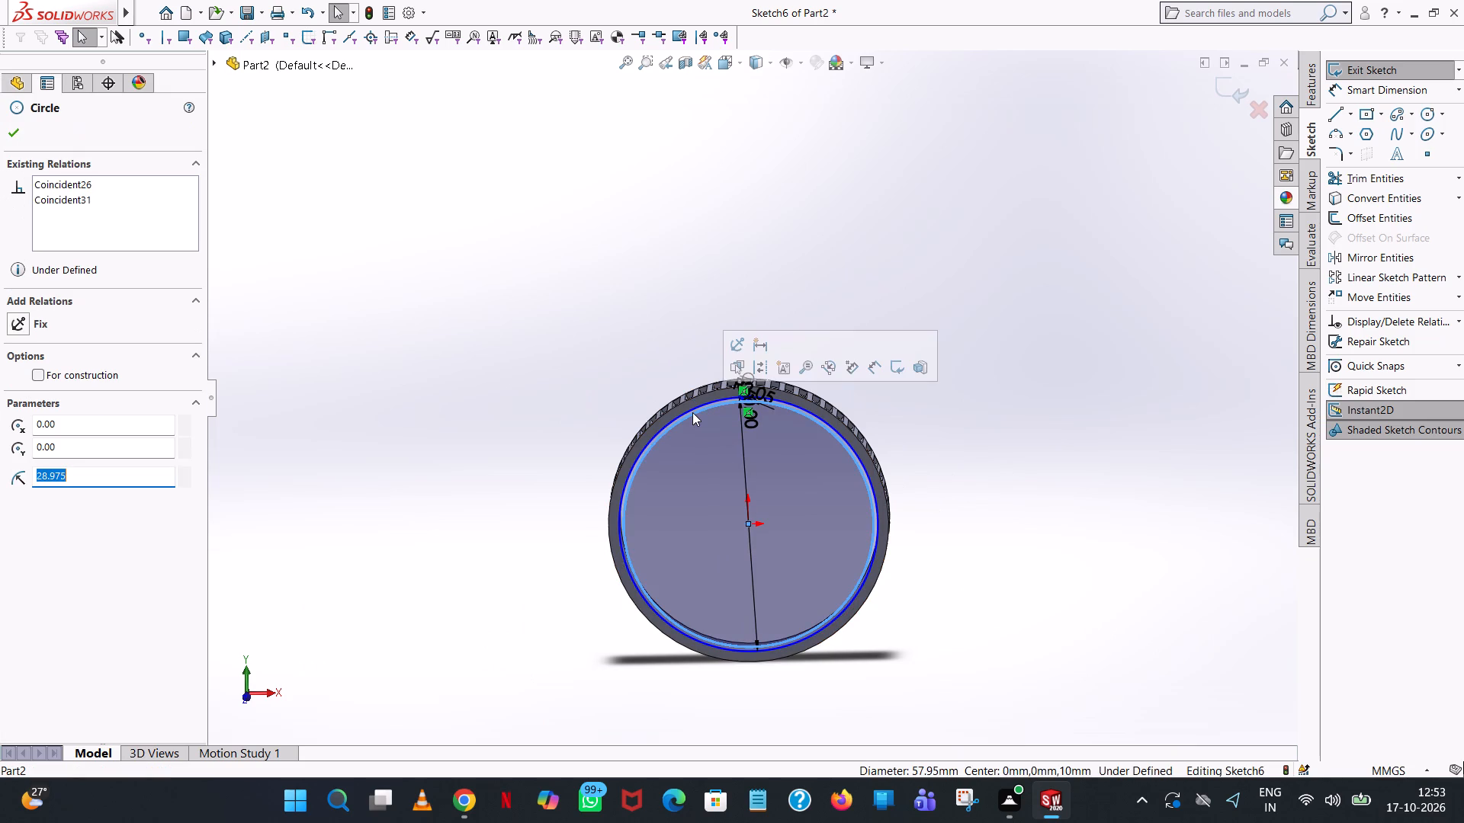
{"action": "left_click", "coordinate": [392, 343]}
{"action": "left_click", "coordinate": [1410, 89]}
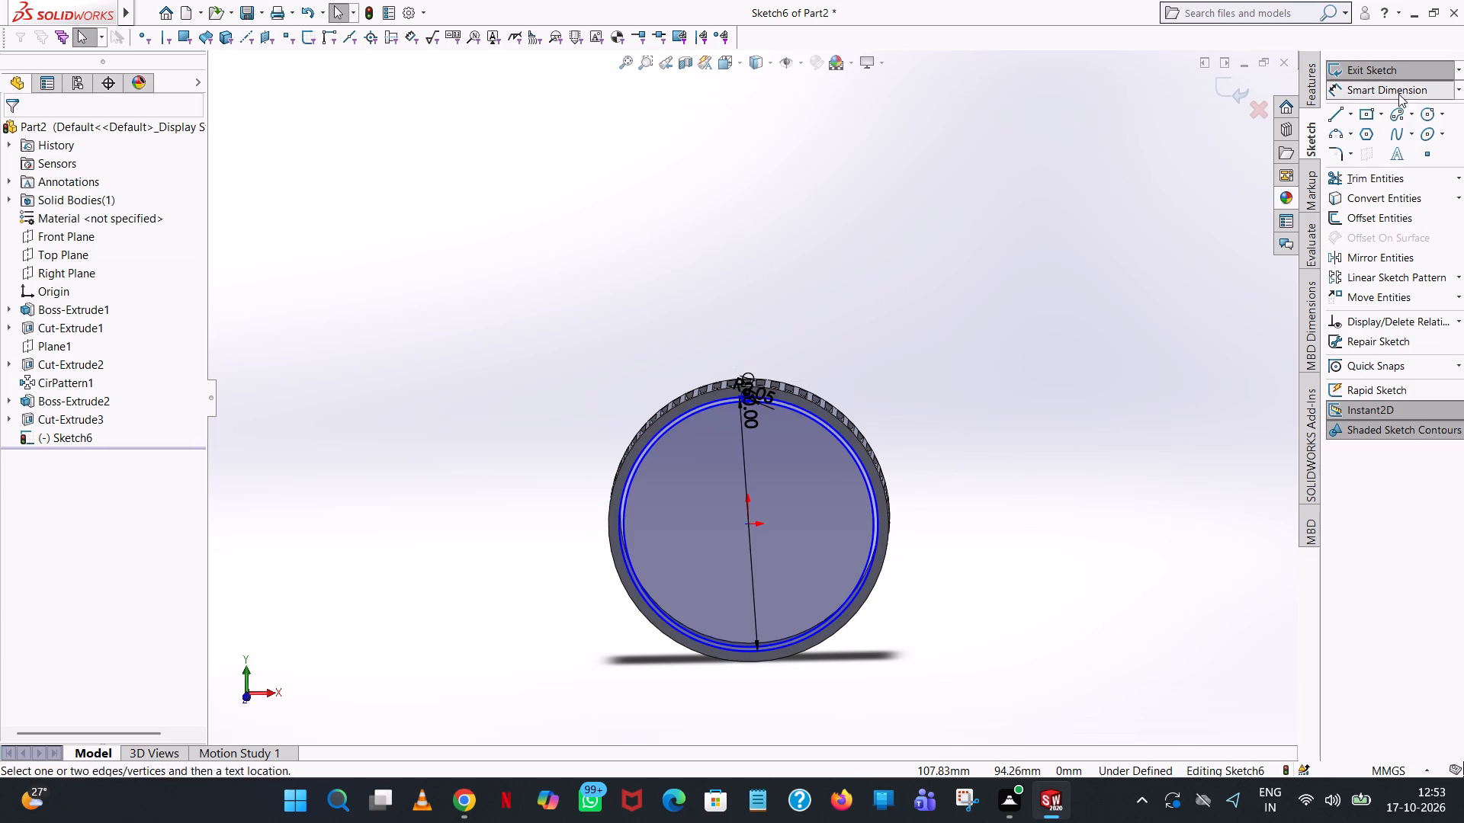
{"action": "left_click", "coordinate": [853, 456]}
{"action": "left_click", "coordinate": [967, 364]}
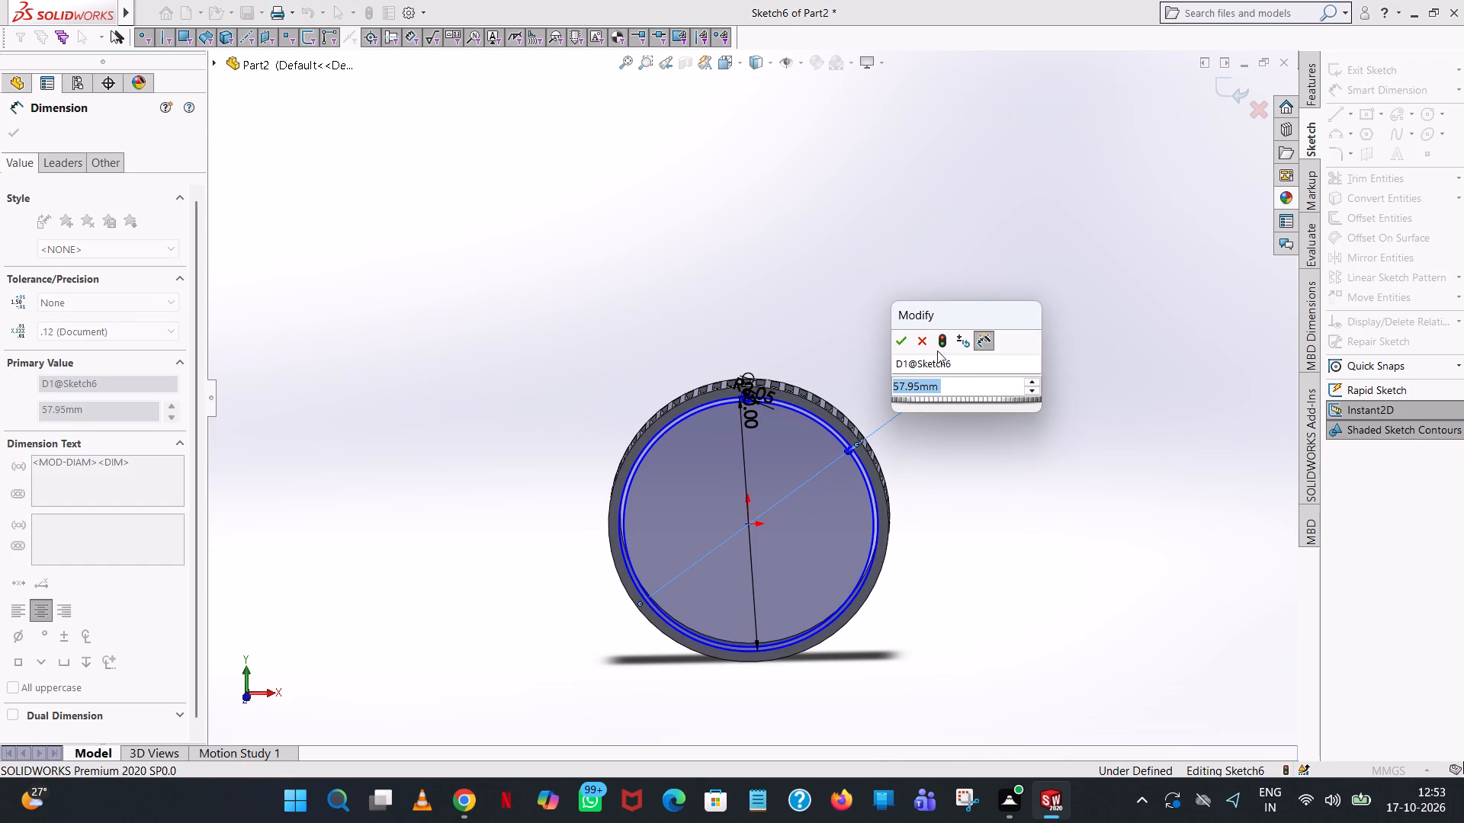
{"action": "left_click", "coordinate": [903, 336]}
{"action": "left_click", "coordinate": [949, 170]}
Extrude the tooth region between the flank arcs 10 mm as a blind, merged boss in the reversed direction, through the ring's width.
{"action": "scroll", "coordinate": [890, 517], "scroll_direction": "down", "scroll_amount": 4}
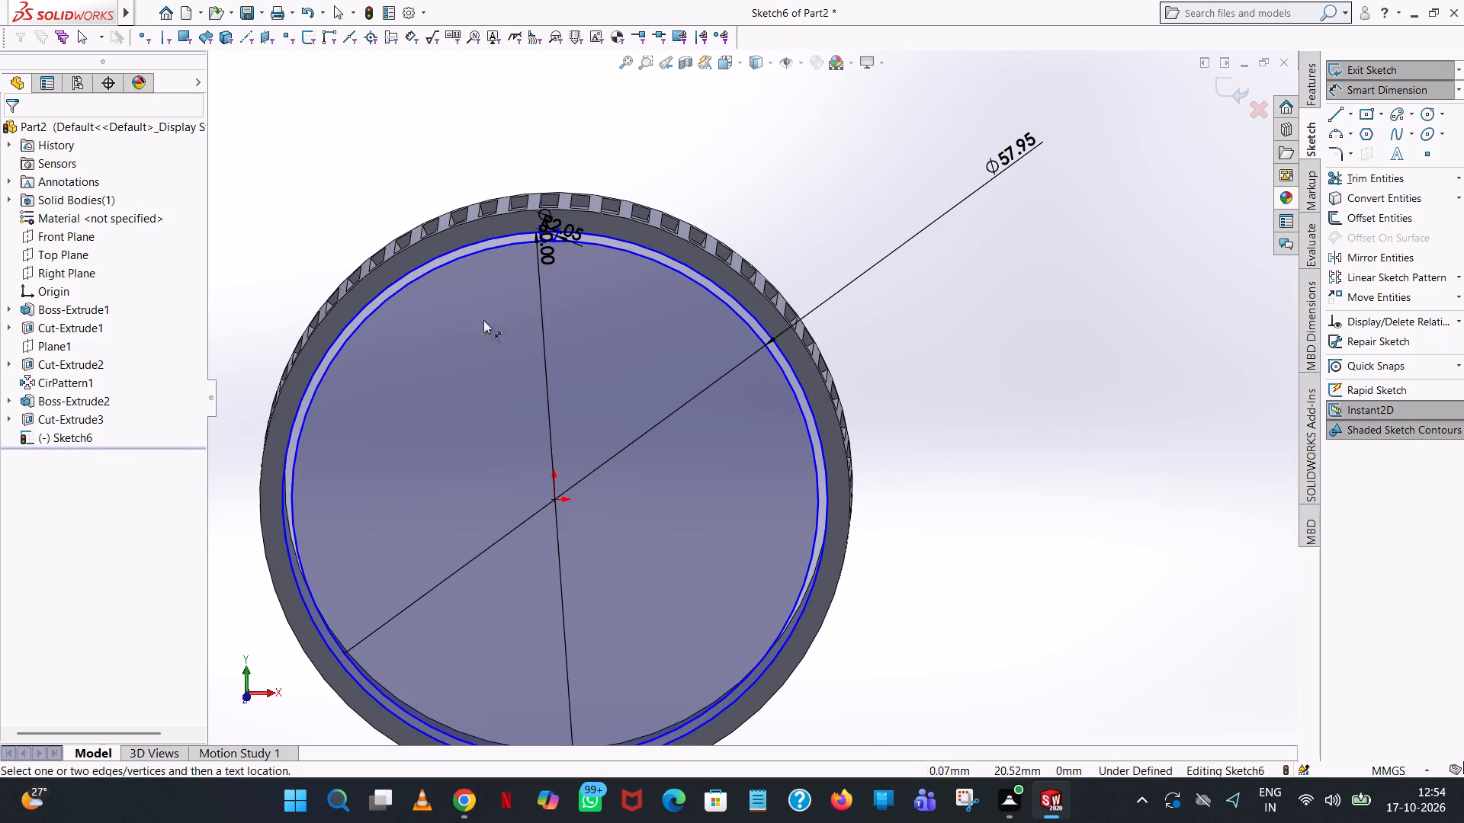
{"action": "scroll", "coordinate": [665, 290], "scroll_direction": "down", "scroll_amount": 7}
{"action": "scroll", "coordinate": [493, 194], "scroll_direction": "down", "scroll_amount": 2}
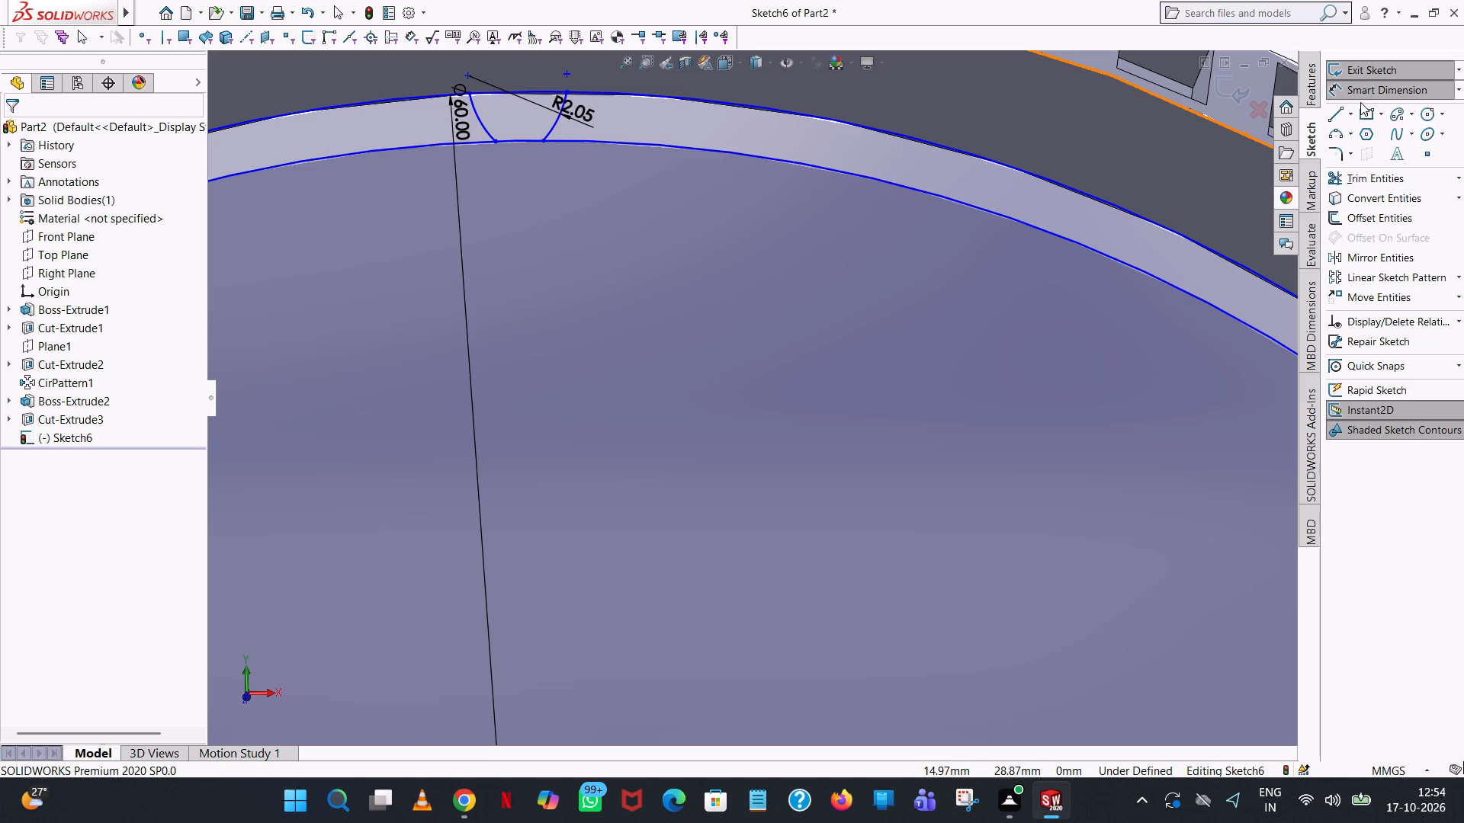
{"action": "left_click", "coordinate": [1317, 76]}
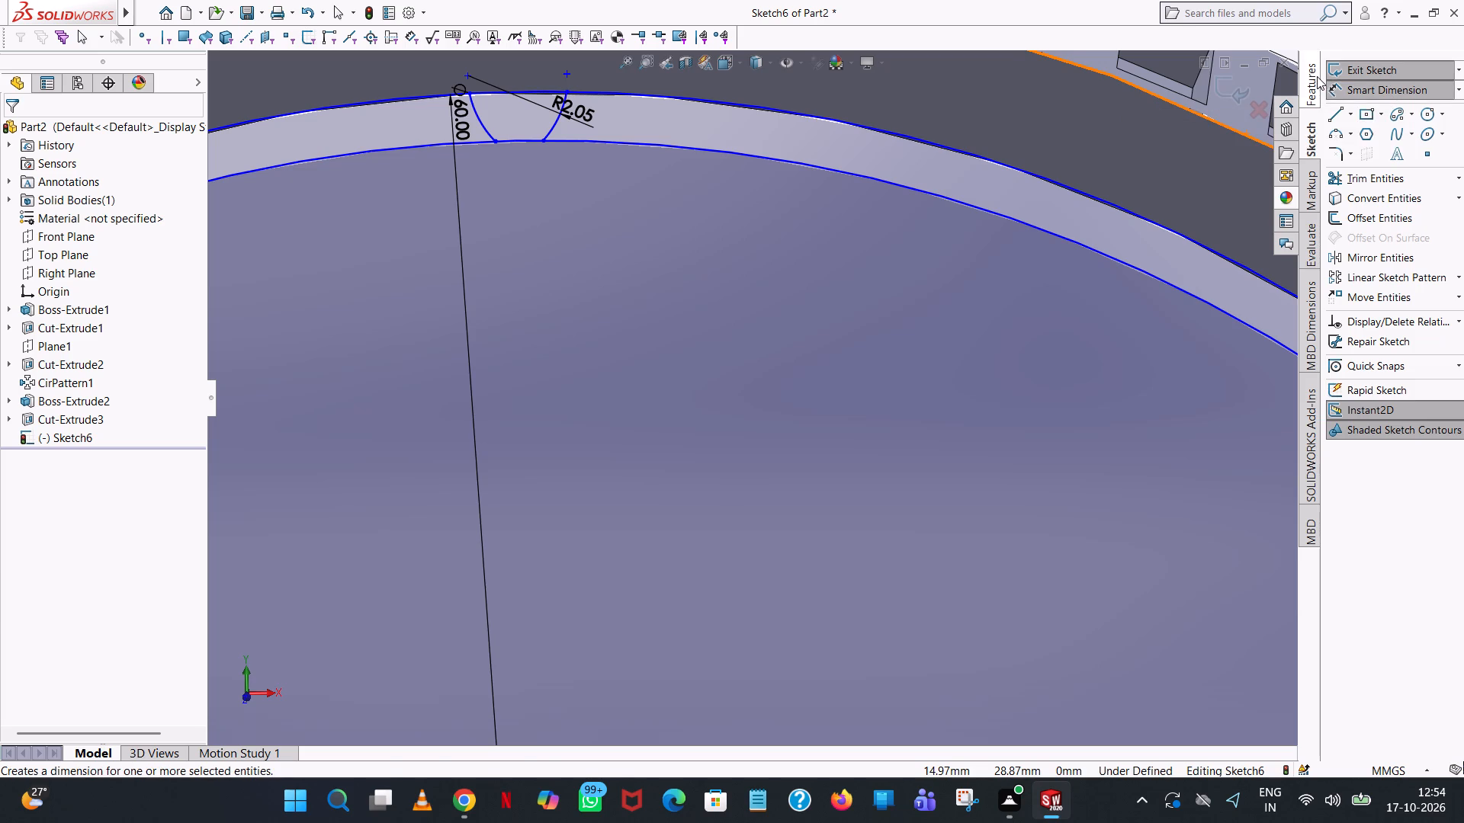
{"action": "left_click", "coordinate": [1347, 76]}
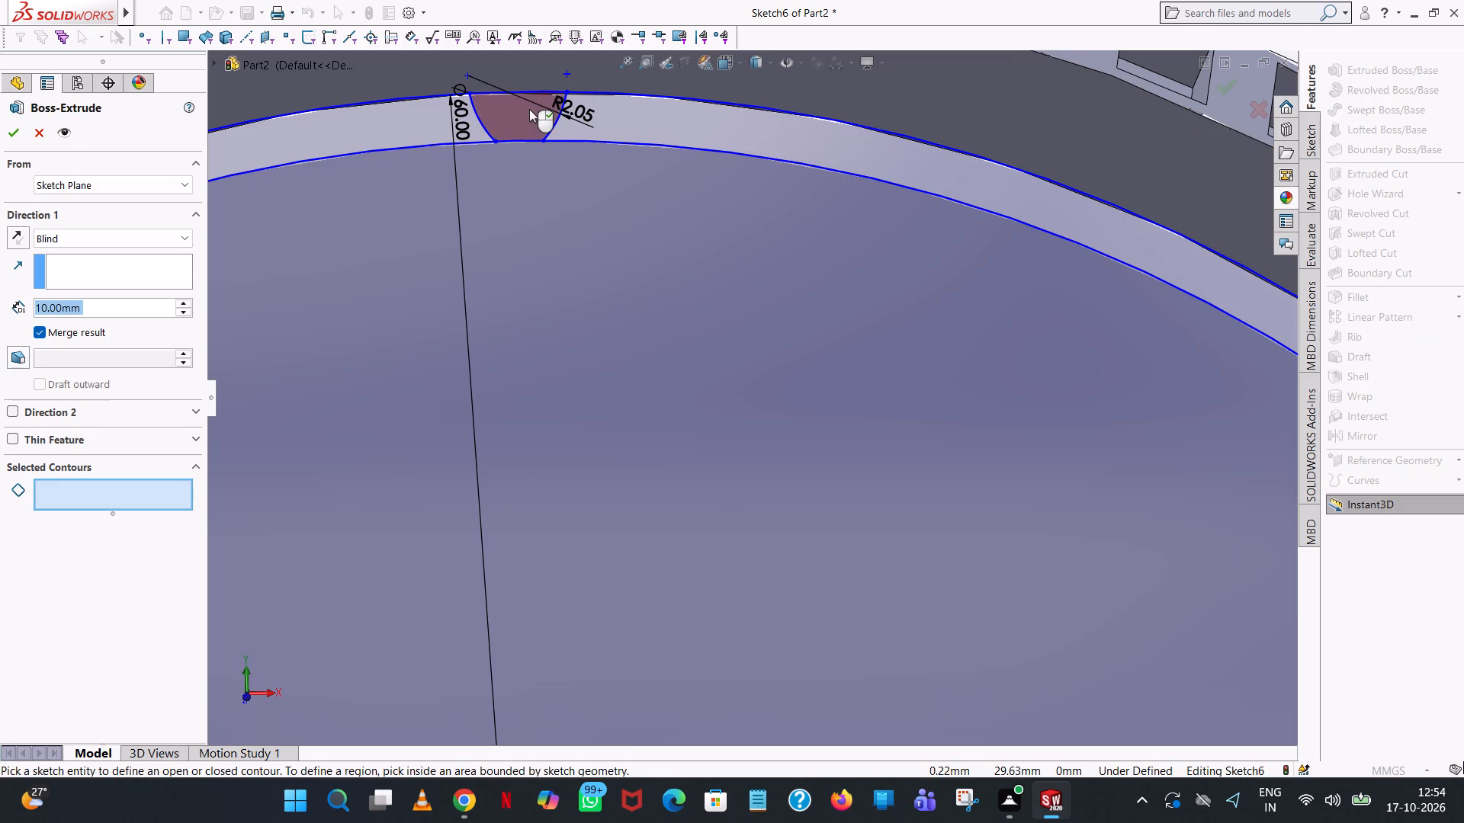
{"action": "left_click", "coordinate": [529, 109]}
{"action": "middle_click", "coordinate": [603, 256]}
{"action": "scroll", "coordinate": [603, 255], "scroll_direction": "up", "scroll_amount": 5}
{"action": "middle_click_drag", "start_coordinate": [960, 194], "coordinate": [957, 194]}
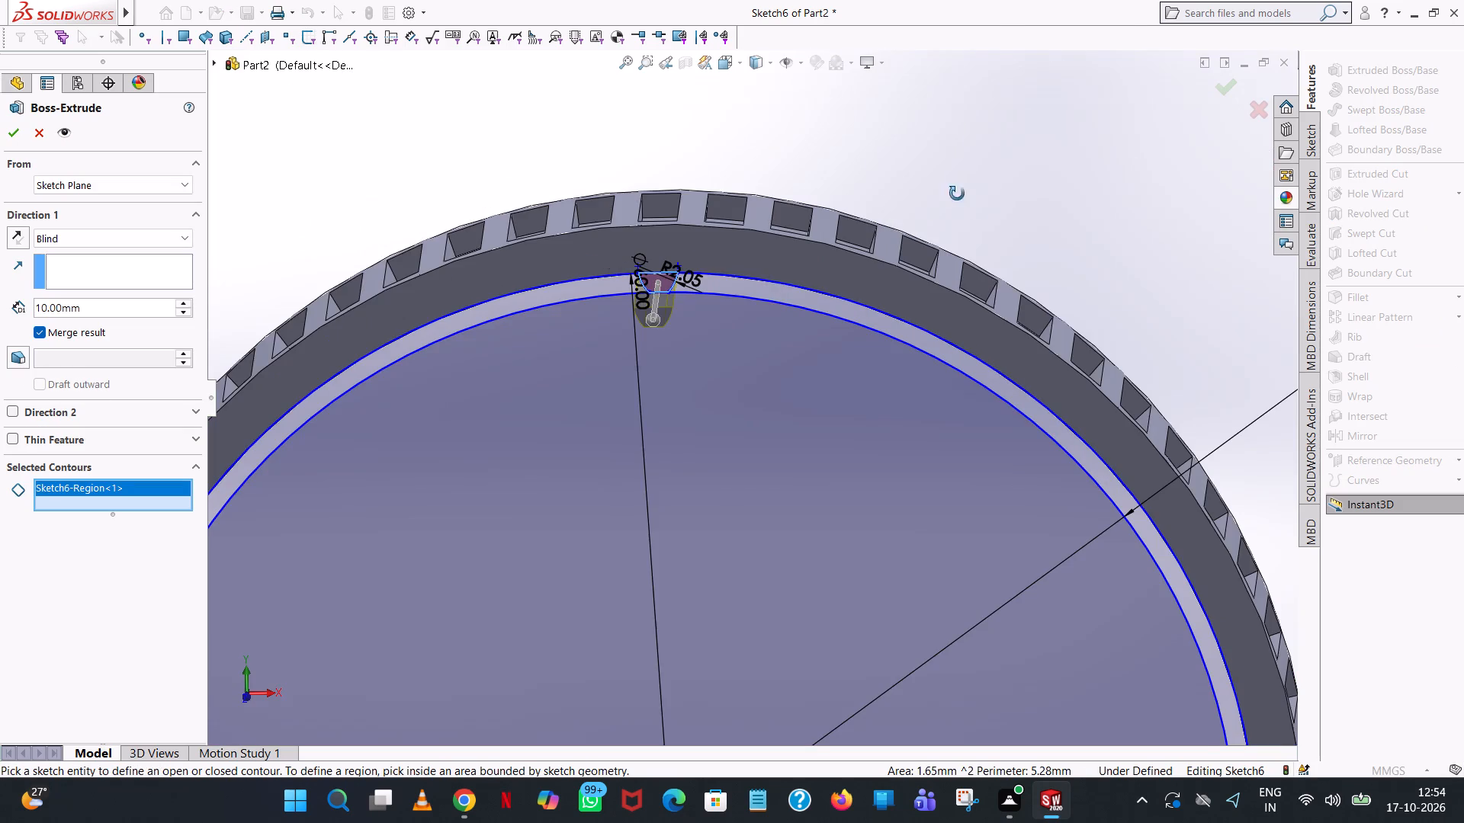
{"action": "middle_click_drag", "start_coordinate": [957, 194], "coordinate": [856, 219]}
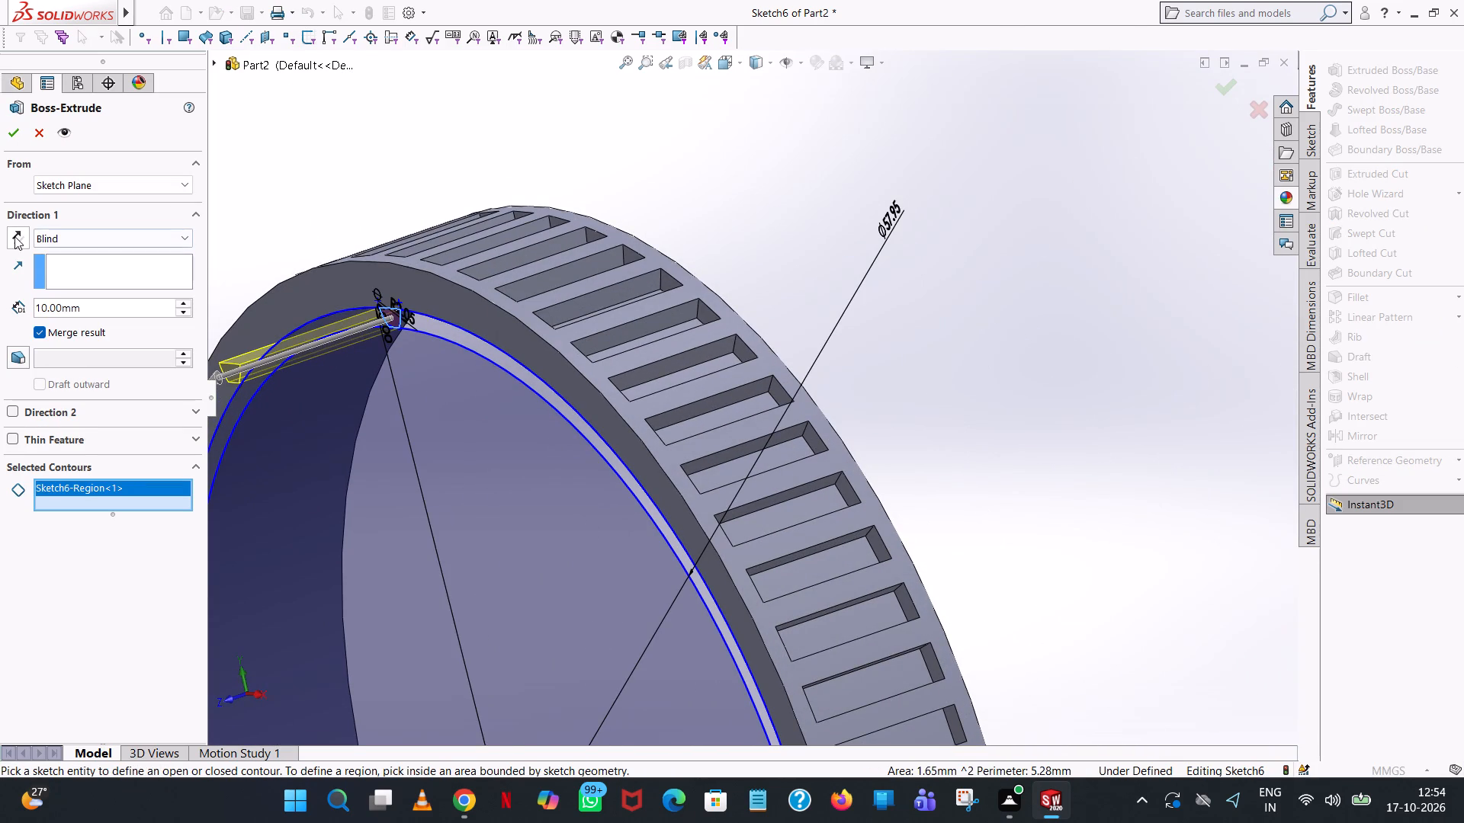
{"action": "left_click", "coordinate": [14, 236]}
{"action": "middle_click_drag", "start_coordinate": [920, 296], "coordinate": [881, 325]}
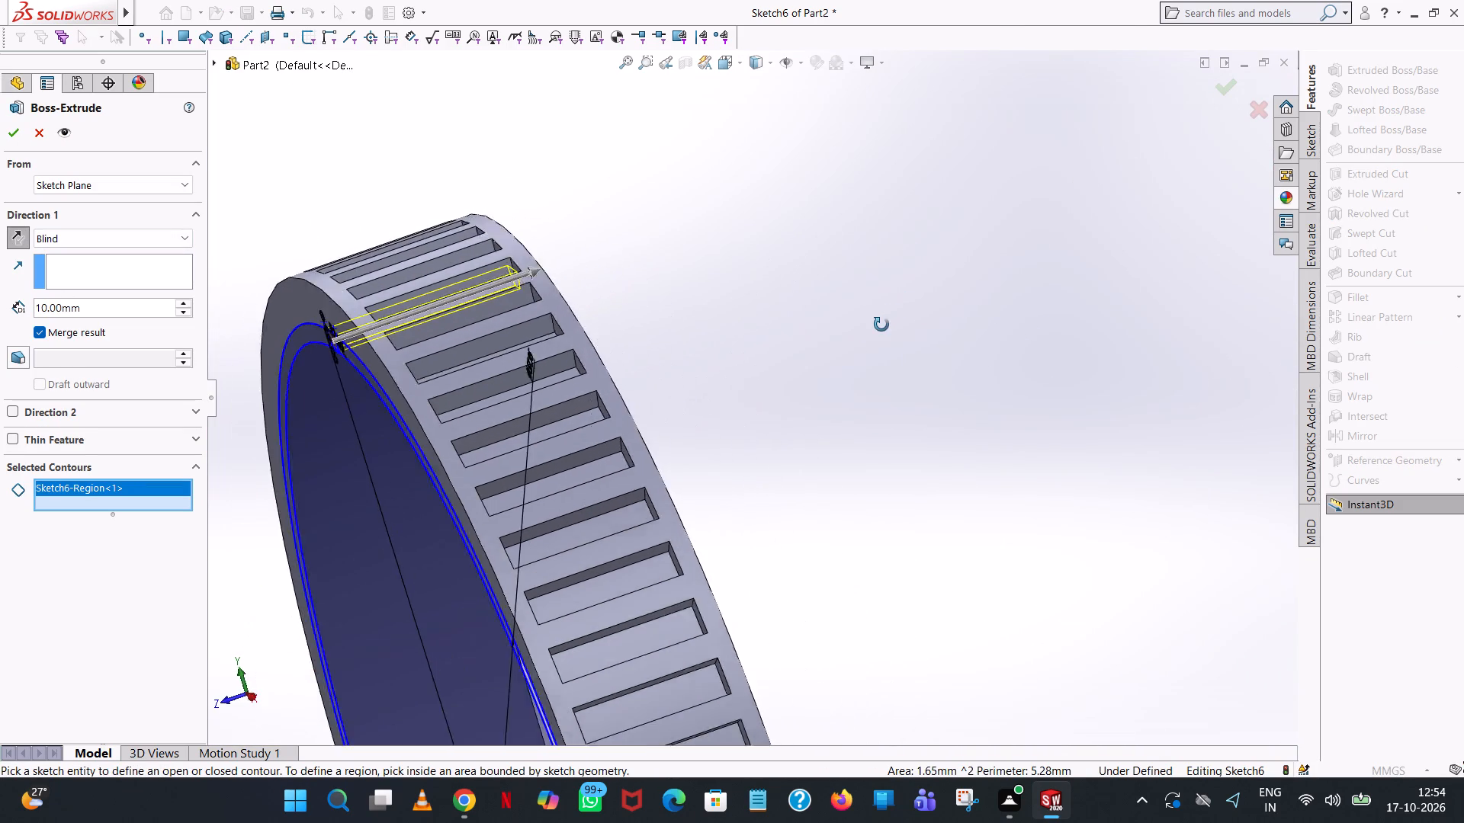
{"action": "middle_click_drag", "start_coordinate": [881, 325], "coordinate": [862, 344]}
{"action": "scroll", "coordinate": [862, 345], "scroll_direction": "up", "scroll_amount": 1}
{"action": "left_click", "coordinate": [7, 137]}
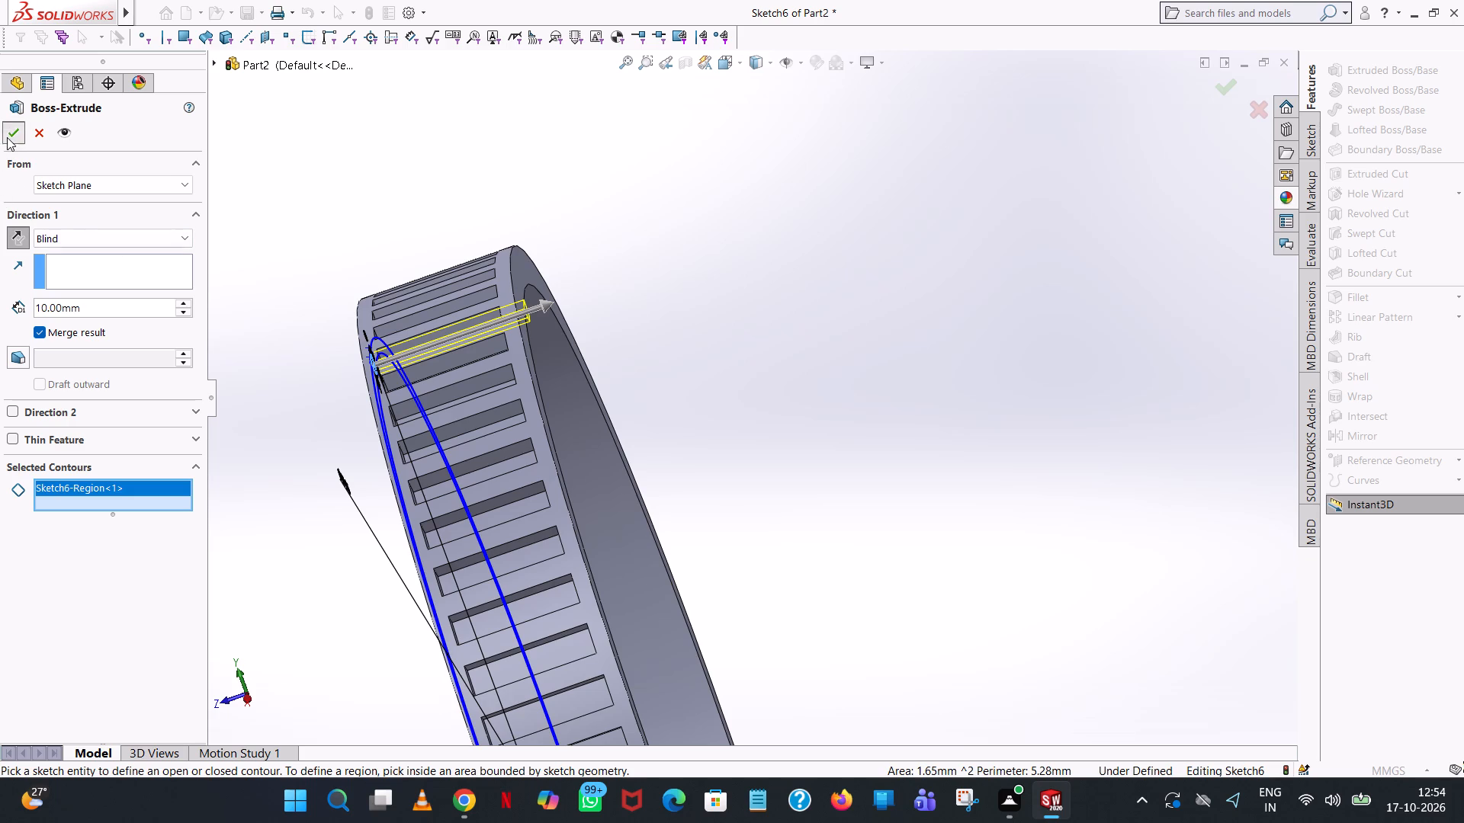
{"action": "left_click", "coordinate": [765, 377]}
Examine the extruded tooth on the ring's inner face from several angles.
{"action": "middle_click_drag", "start_coordinate": [753, 408], "coordinate": [891, 356]}
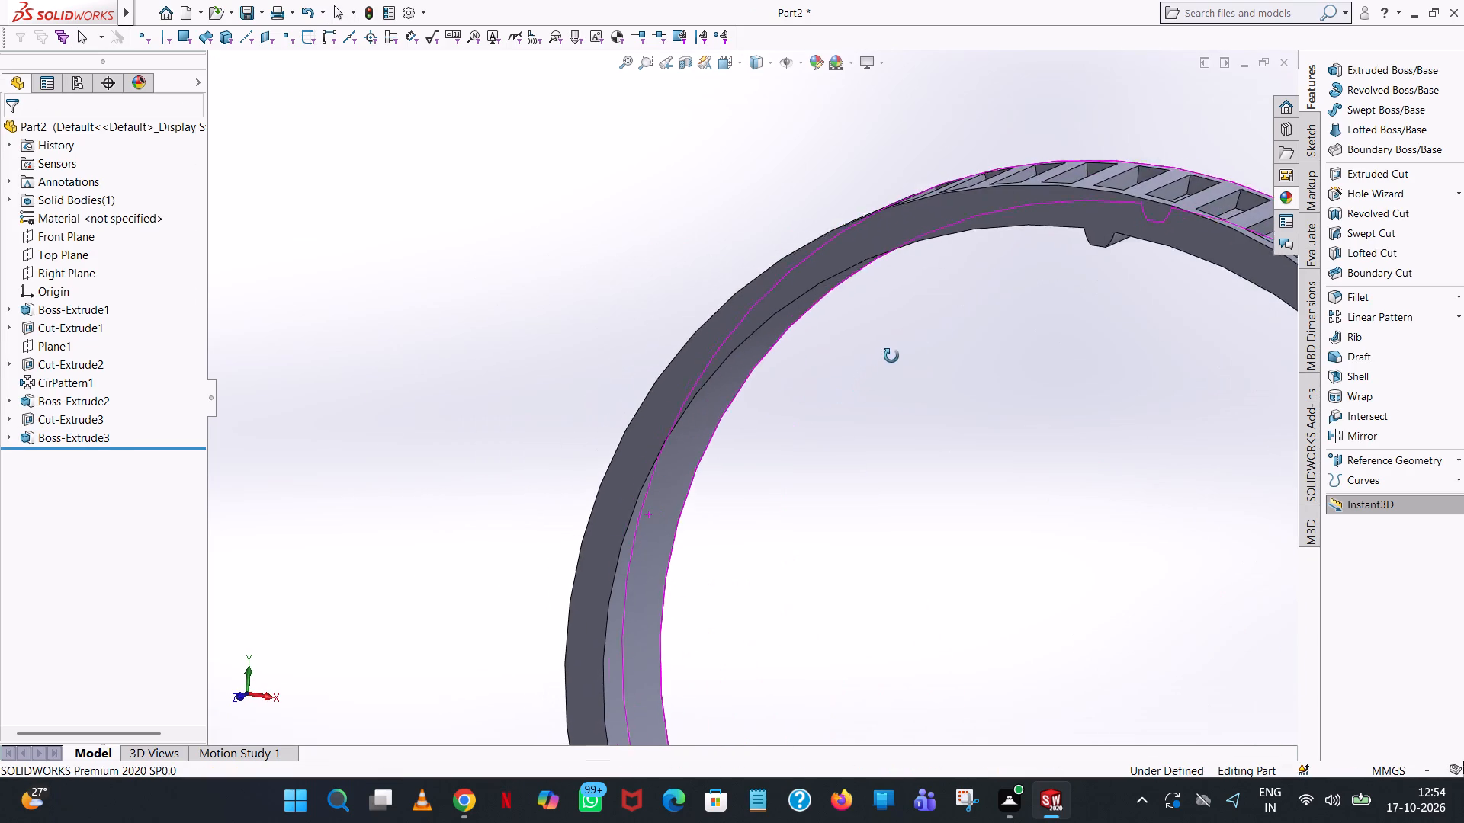
{"action": "middle_click_drag", "start_coordinate": [891, 356], "coordinate": [945, 340]}
{"action": "scroll", "coordinate": [1180, 241], "scroll_direction": "up", "scroll_amount": 3}
{"action": "scroll", "coordinate": [1105, 322], "scroll_direction": "down", "scroll_amount": 4}
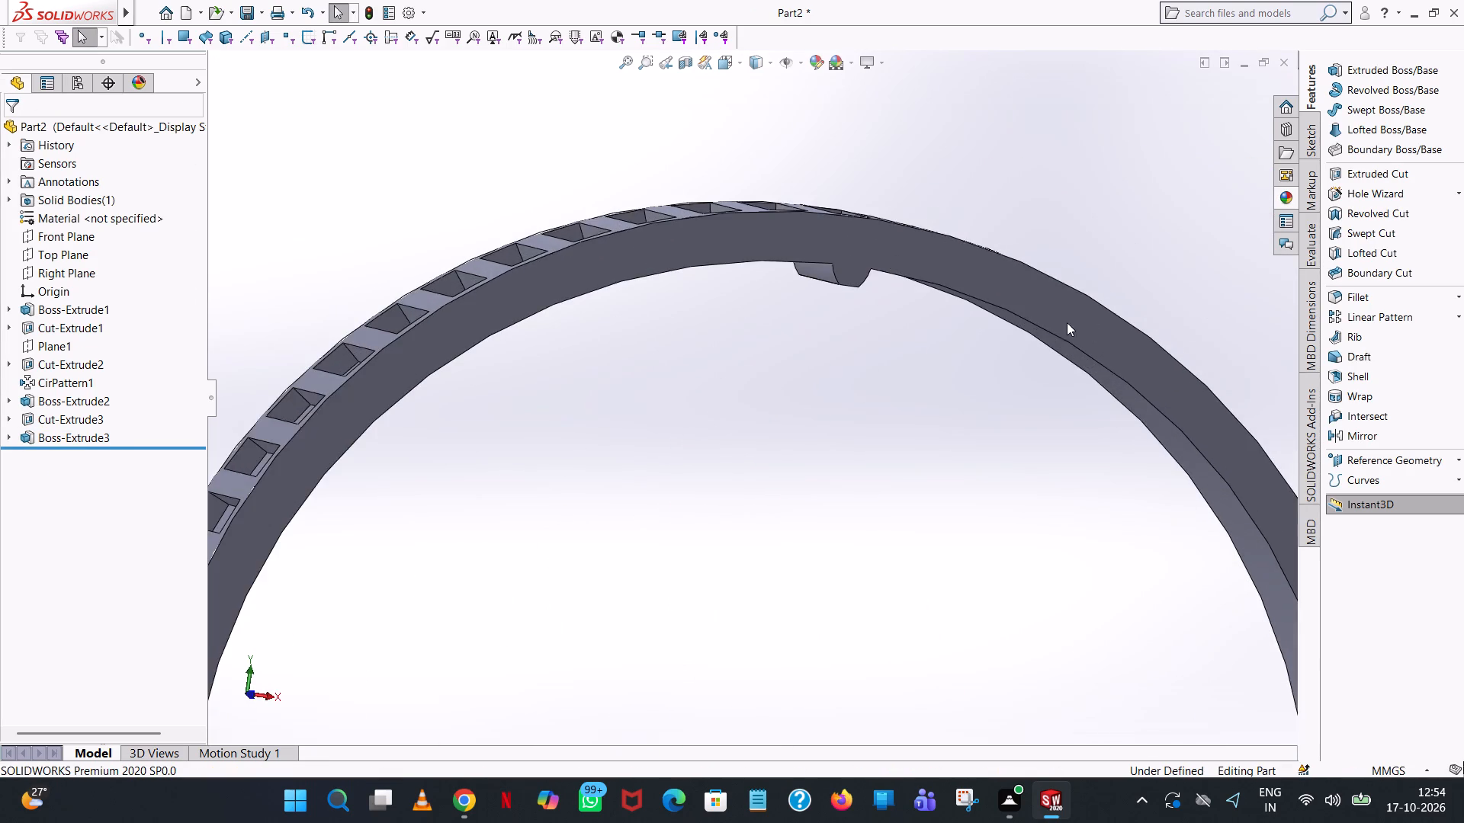
{"action": "middle_click_drag", "start_coordinate": [1051, 326], "coordinate": [1010, 310]}
{"action": "scroll", "coordinate": [1007, 319], "scroll_direction": "up", "scroll_amount": 1}
{"action": "scroll", "coordinate": [923, 347], "scroll_direction": "down", "scroll_amount": 2}
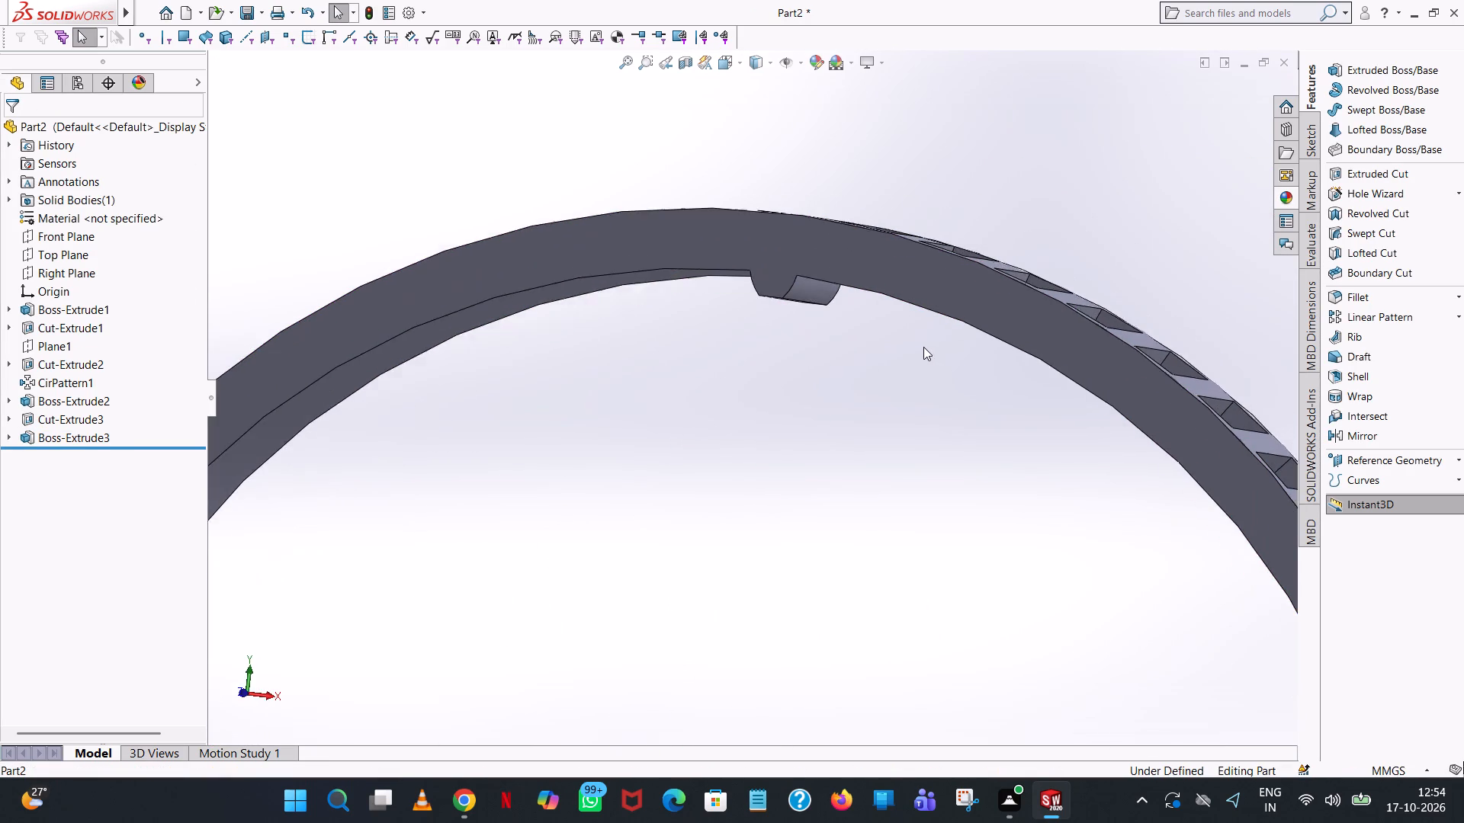
{"action": "scroll", "coordinate": [923, 347], "scroll_direction": "up", "scroll_amount": 6}
{"action": "scroll", "coordinate": [785, 407], "scroll_direction": "up", "scroll_amount": 4}
{"action": "scroll", "coordinate": [749, 438], "scroll_direction": "down", "scroll_amount": 2}
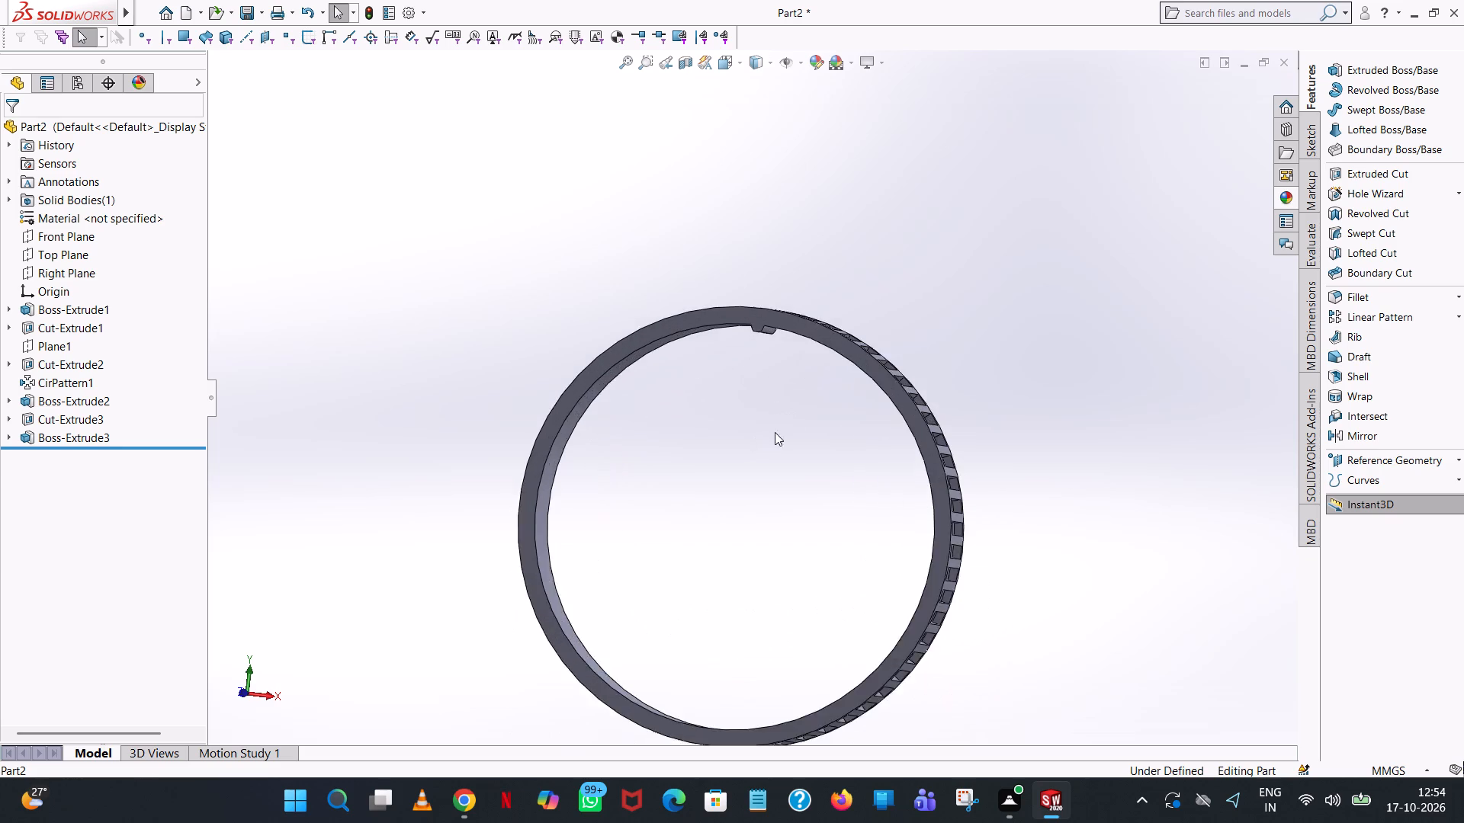
{"action": "scroll", "coordinate": [775, 432], "scroll_direction": "down", "scroll_amount": 2}
{"action": "middle_click_drag", "start_coordinate": [800, 415], "coordinate": [818, 431]}
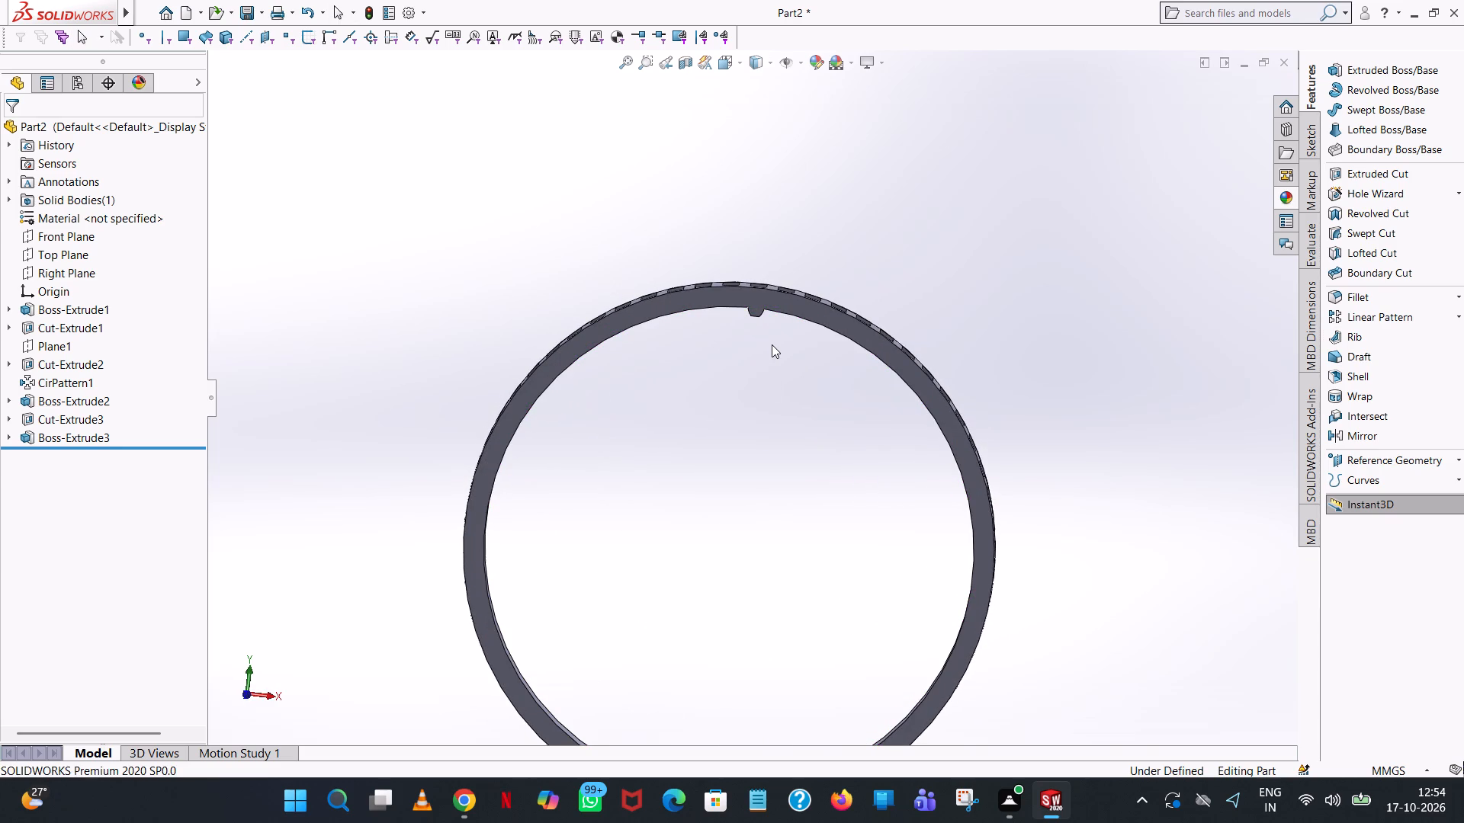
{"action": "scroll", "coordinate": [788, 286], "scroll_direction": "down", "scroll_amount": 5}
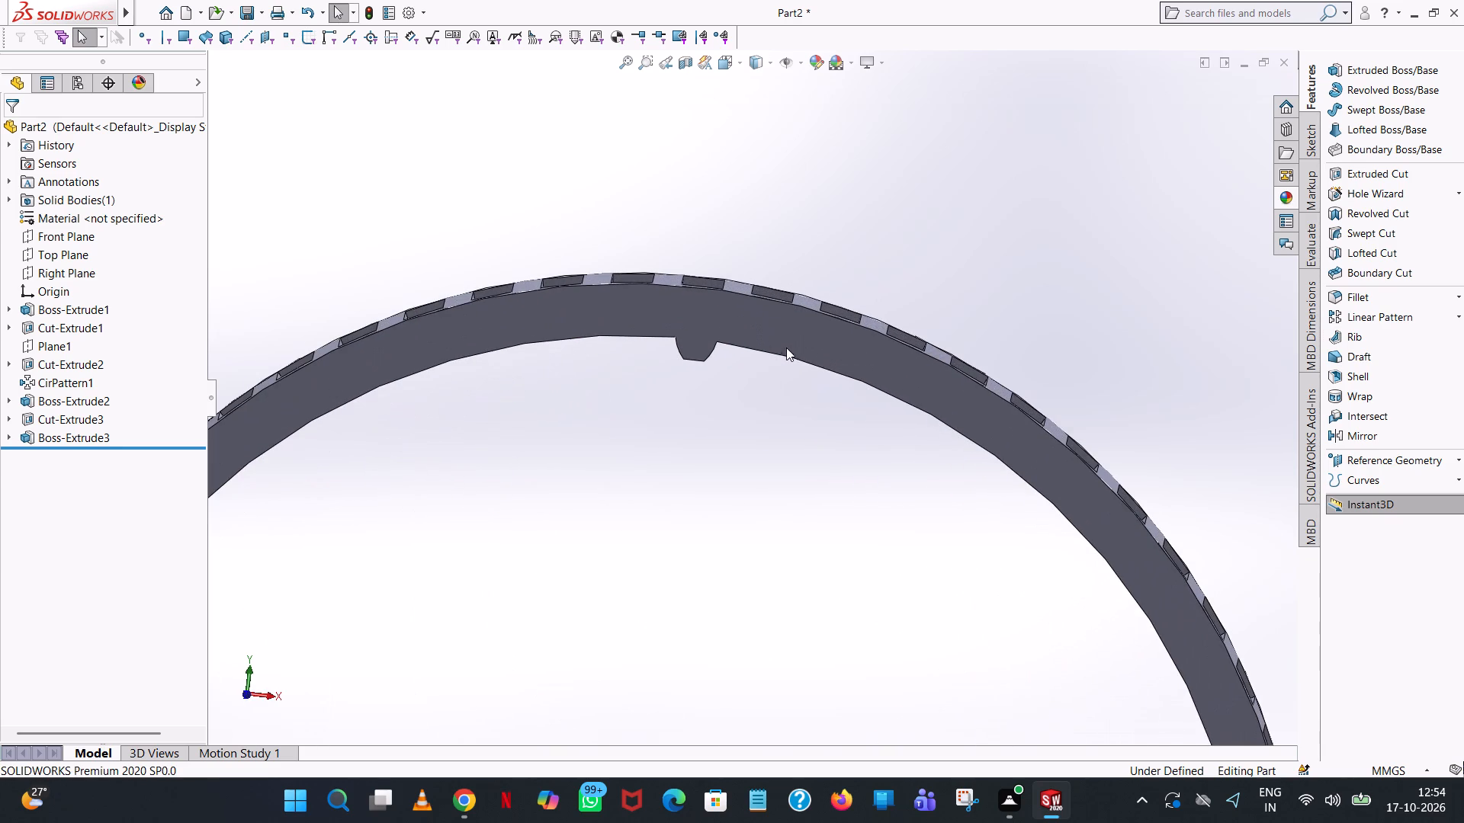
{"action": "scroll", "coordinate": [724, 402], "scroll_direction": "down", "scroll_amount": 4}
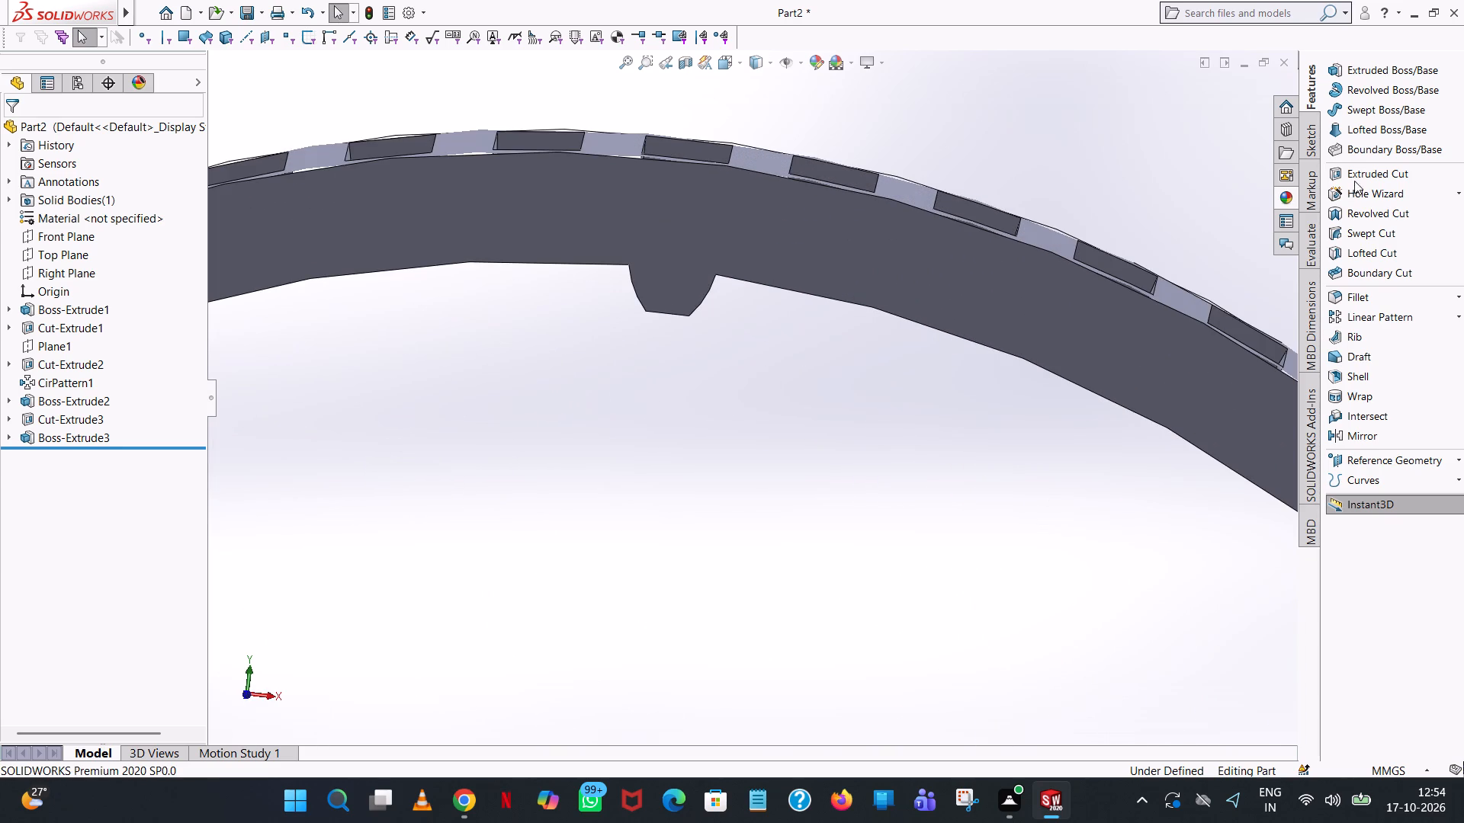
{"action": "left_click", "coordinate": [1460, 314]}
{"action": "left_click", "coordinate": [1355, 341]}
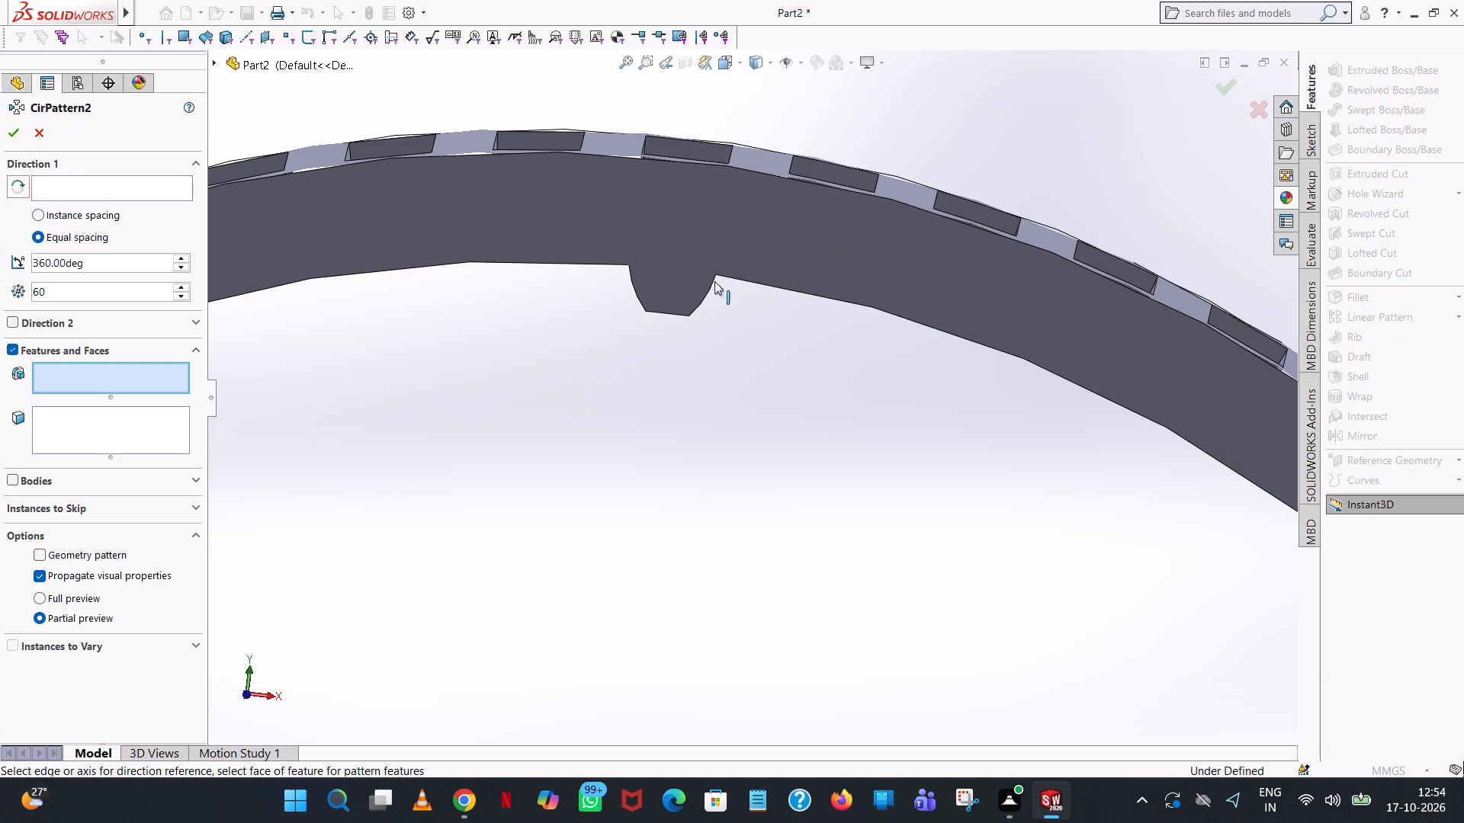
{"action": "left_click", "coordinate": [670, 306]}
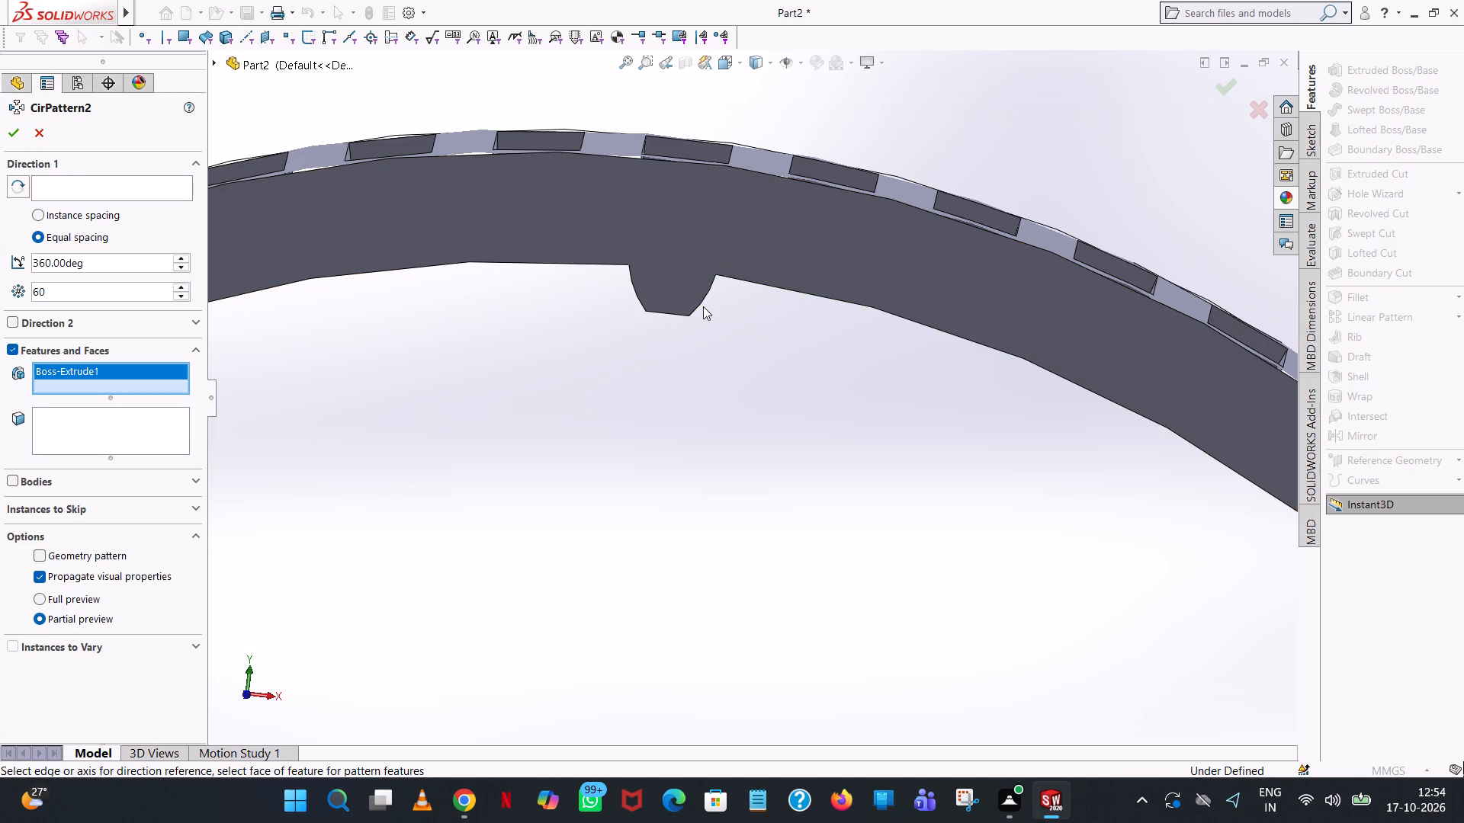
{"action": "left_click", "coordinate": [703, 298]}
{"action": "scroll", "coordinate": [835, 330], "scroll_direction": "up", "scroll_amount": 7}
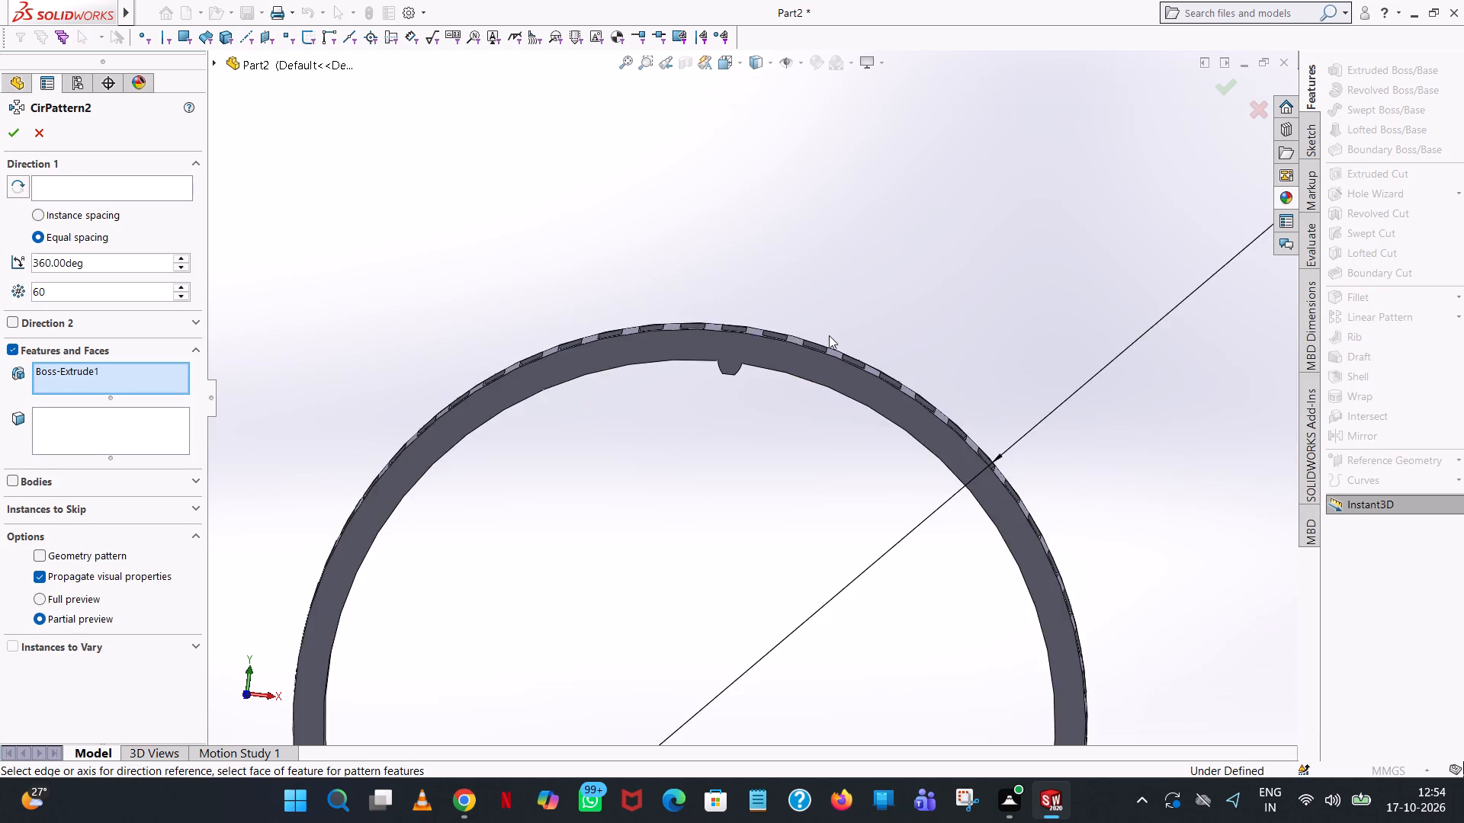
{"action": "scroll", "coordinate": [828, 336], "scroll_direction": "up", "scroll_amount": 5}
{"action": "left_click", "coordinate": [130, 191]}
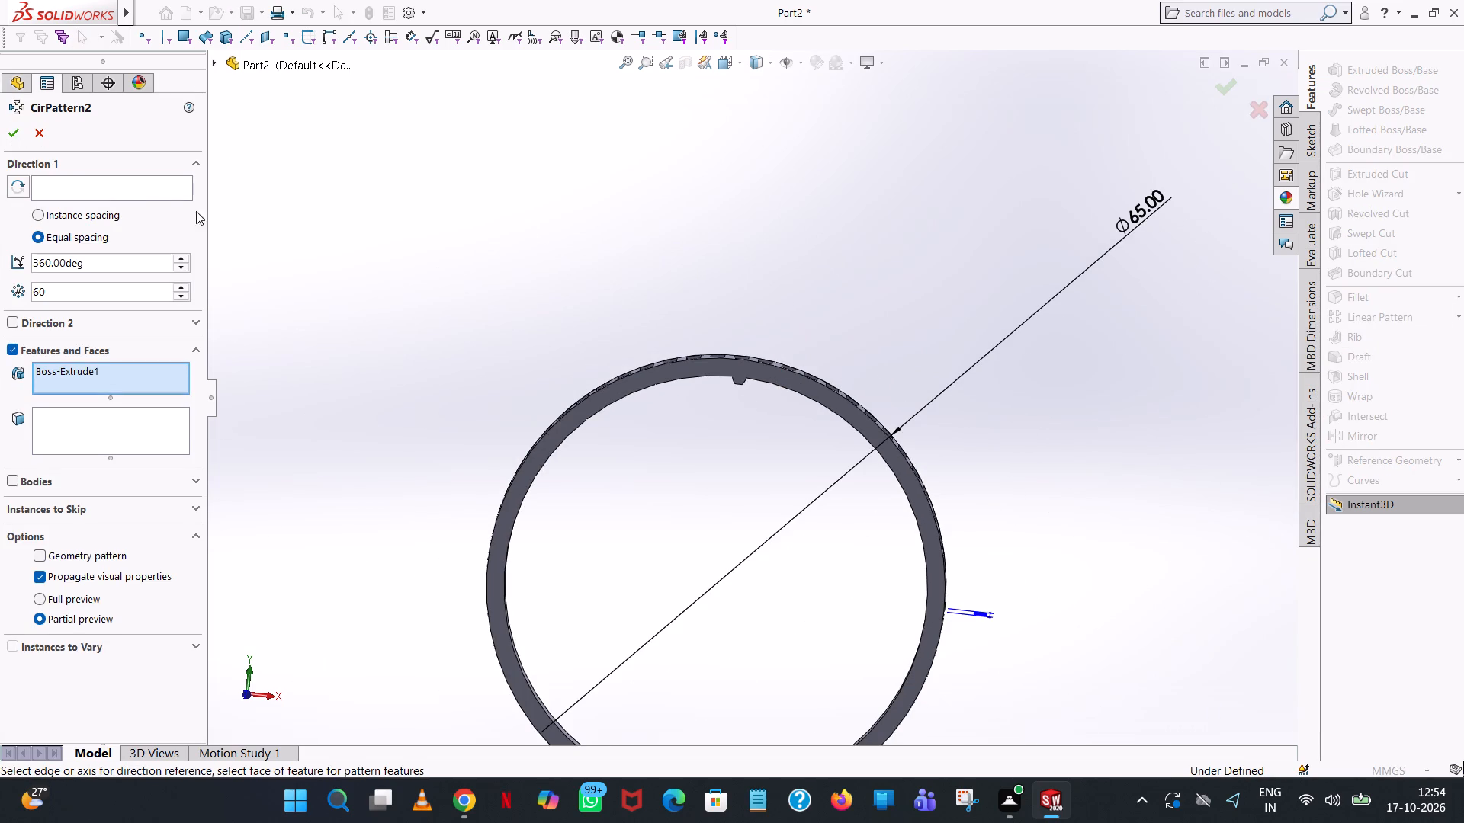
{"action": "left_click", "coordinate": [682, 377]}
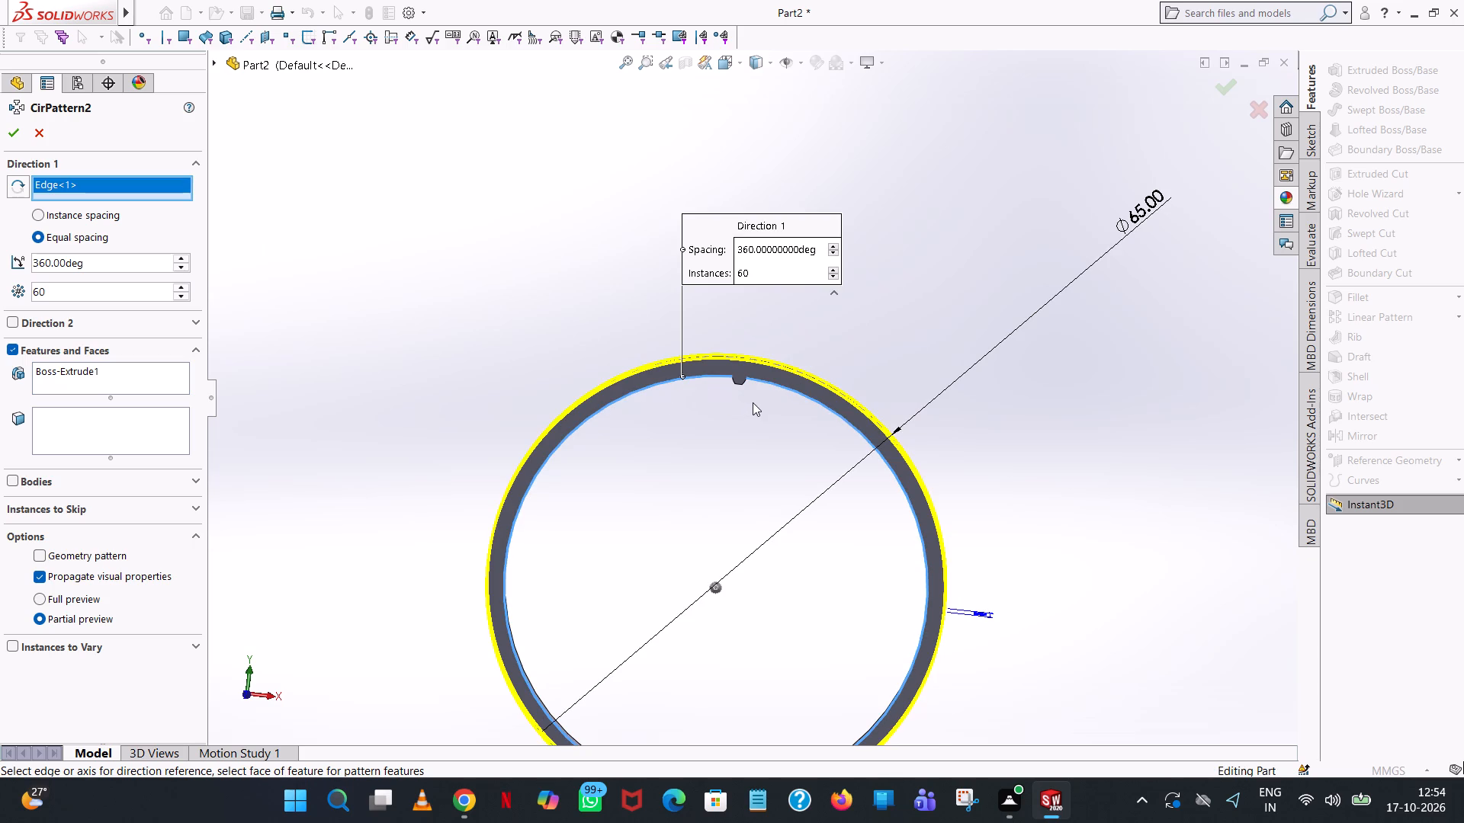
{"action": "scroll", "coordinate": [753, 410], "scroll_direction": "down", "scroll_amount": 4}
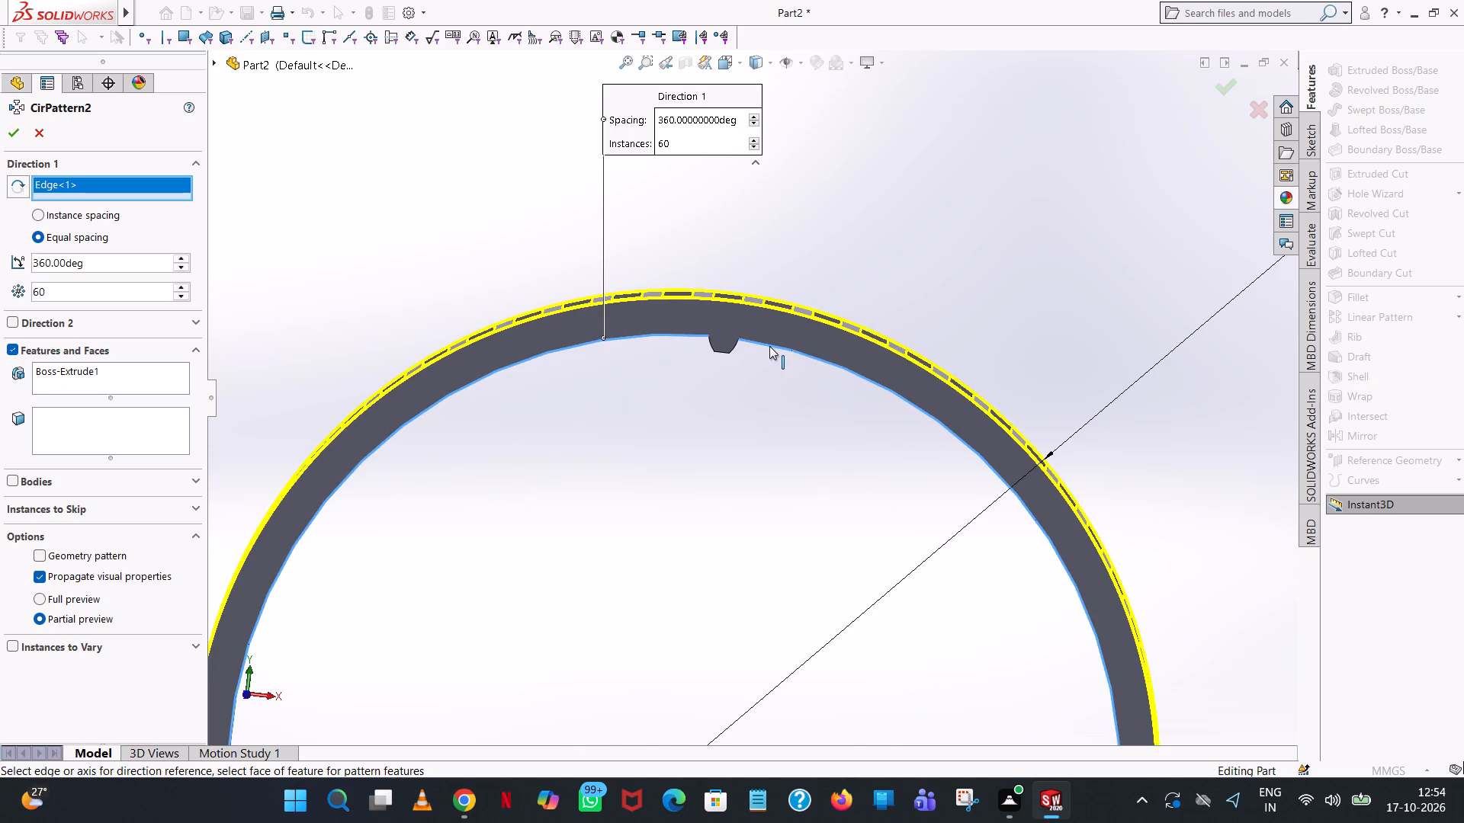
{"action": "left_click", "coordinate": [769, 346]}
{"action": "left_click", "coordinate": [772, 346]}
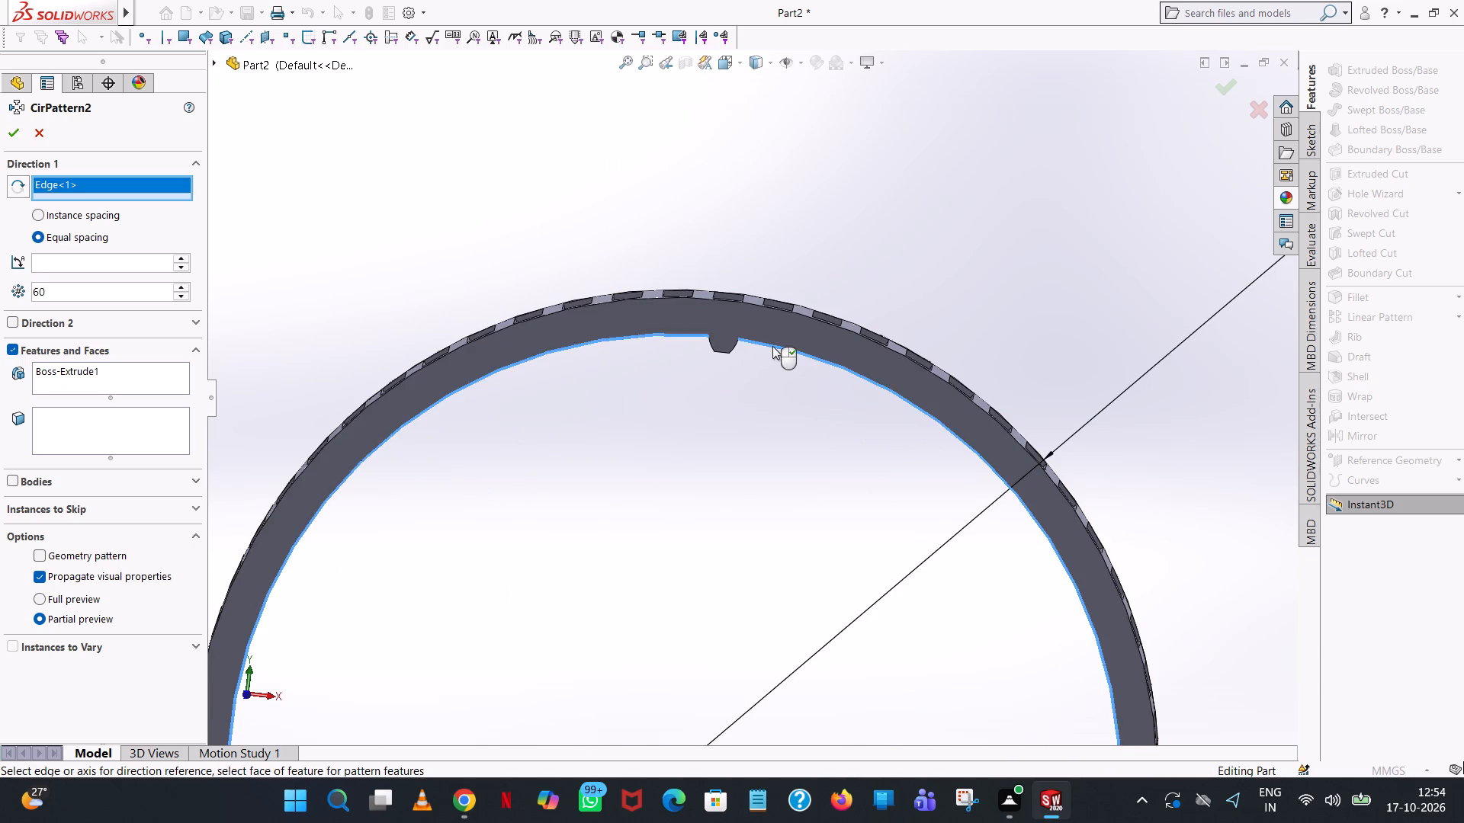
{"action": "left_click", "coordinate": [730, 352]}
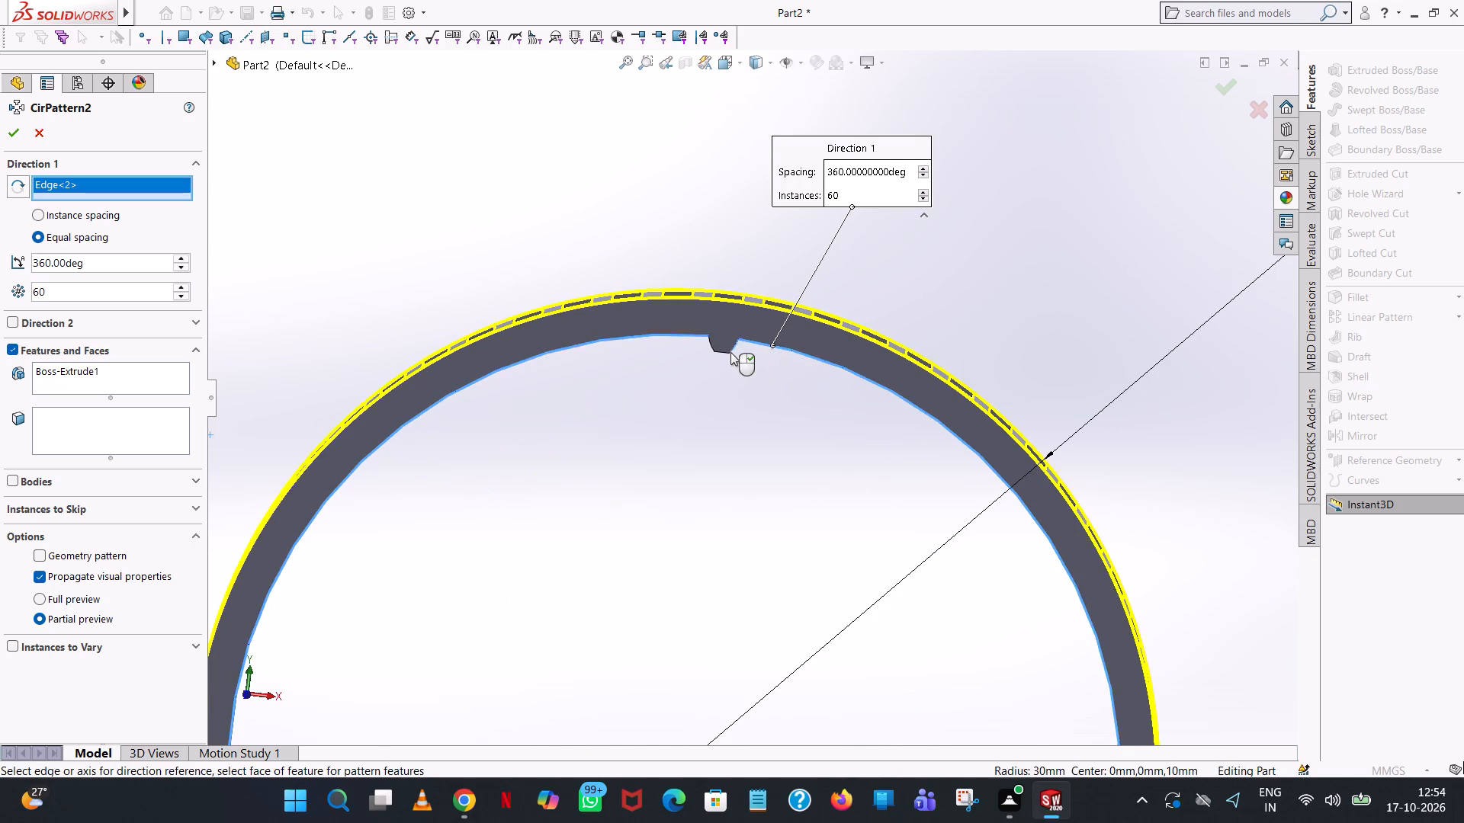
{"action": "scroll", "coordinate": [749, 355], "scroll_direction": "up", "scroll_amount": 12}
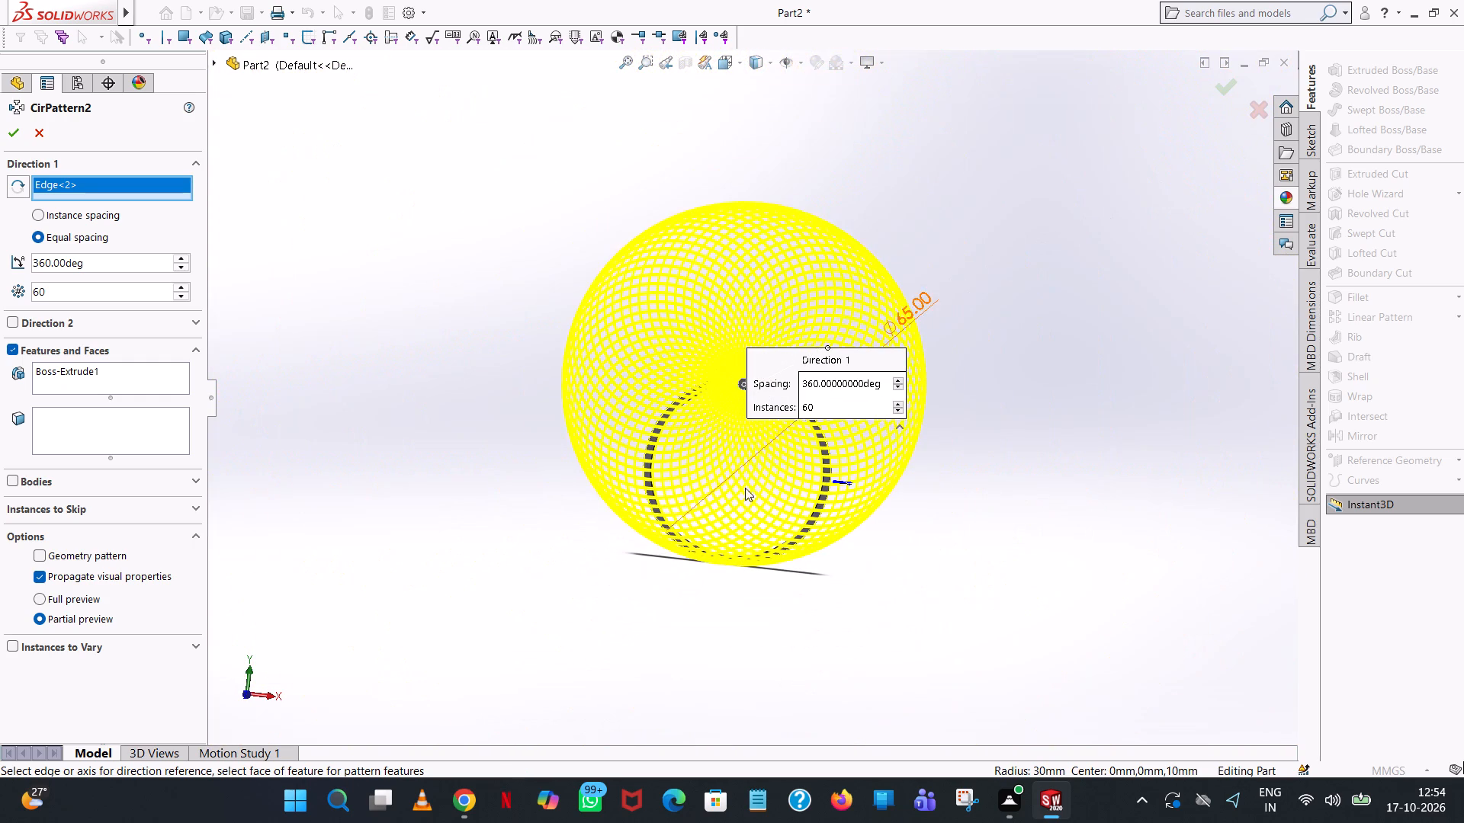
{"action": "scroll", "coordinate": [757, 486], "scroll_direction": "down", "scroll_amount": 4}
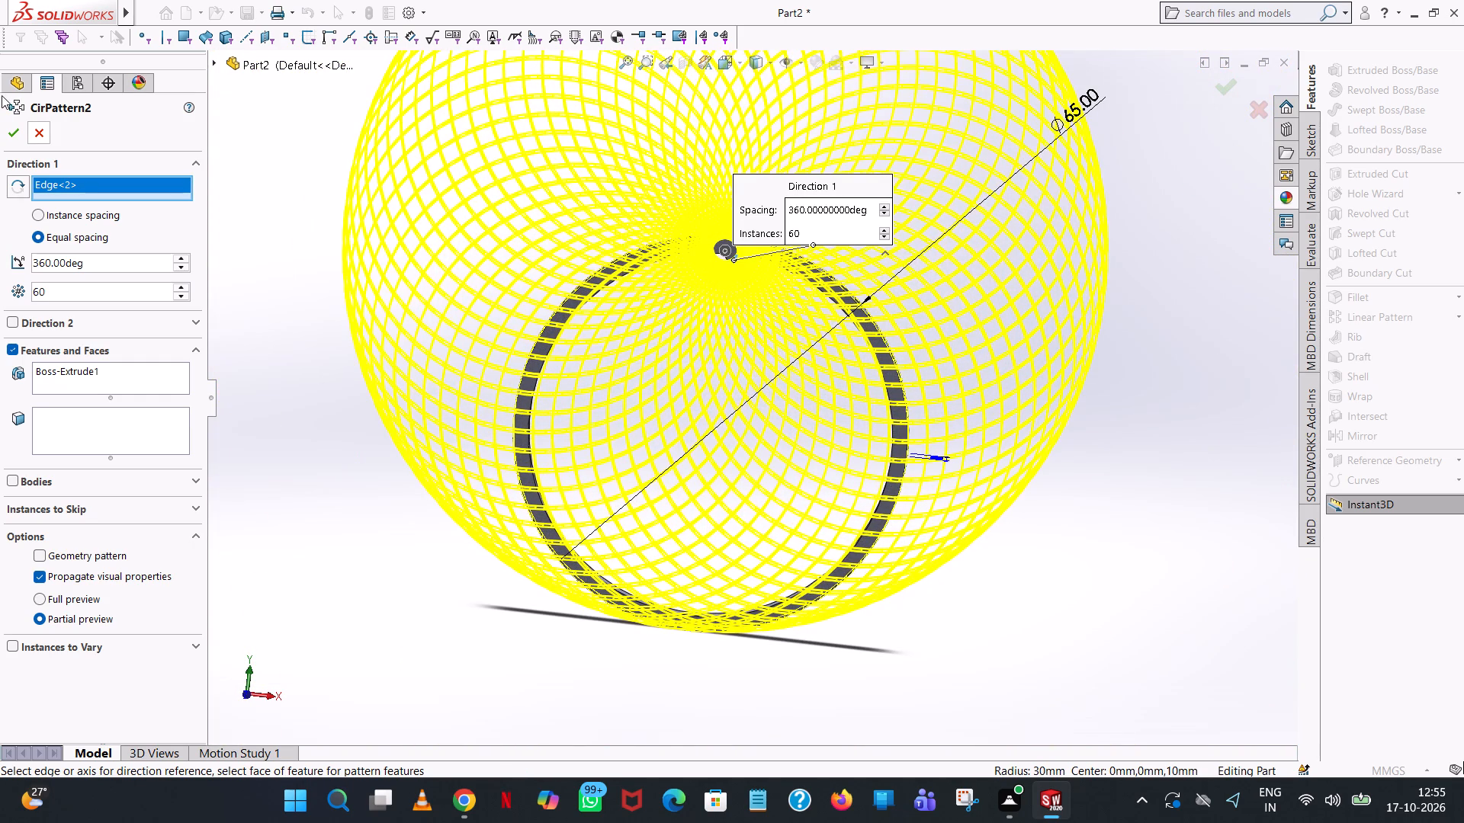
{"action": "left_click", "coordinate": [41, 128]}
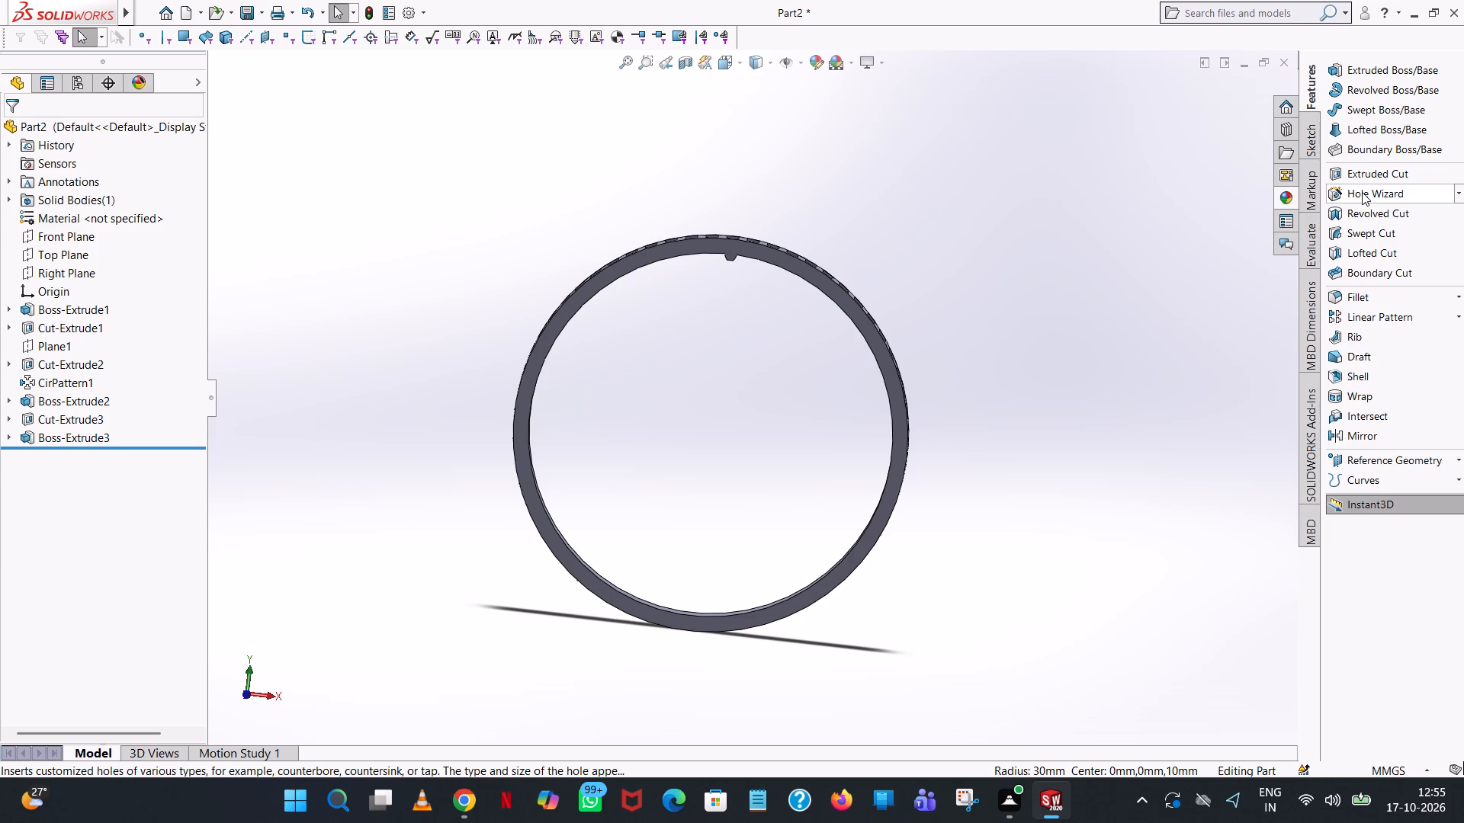
Circular-pattern the extruded internal tooth around the ring's inner circular edge with 60 equally spaced instances over 360 degrees.
{"action": "left_click", "coordinate": [1459, 312]}
{"action": "left_click", "coordinate": [1380, 338]}
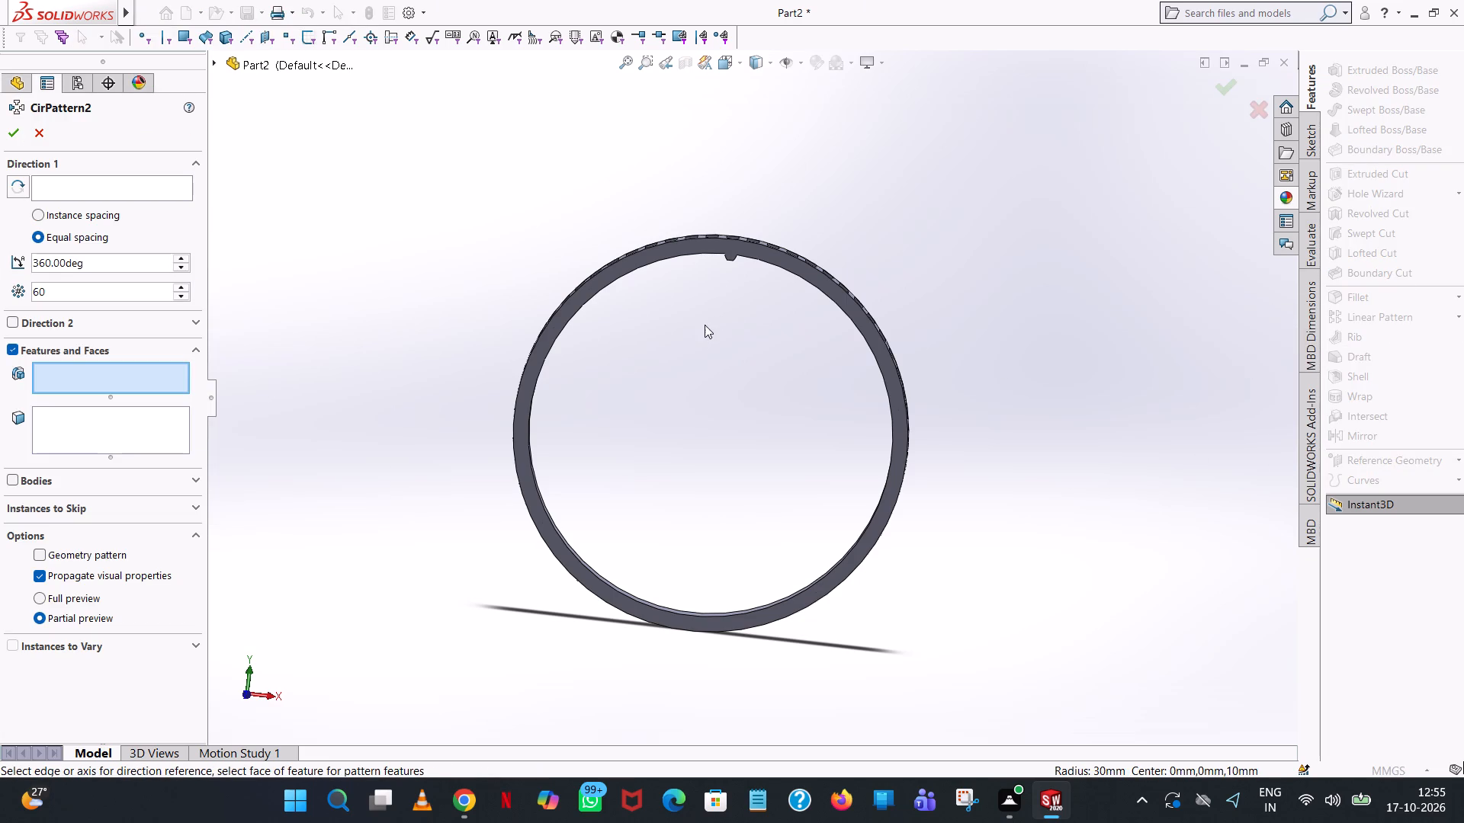
{"action": "middle_click_drag", "start_coordinate": [705, 325], "coordinate": [738, 259]}
{"action": "scroll", "coordinate": [738, 259], "scroll_direction": "up", "scroll_amount": 1}
{"action": "scroll", "coordinate": [742, 276], "scroll_direction": "down", "scroll_amount": 8}
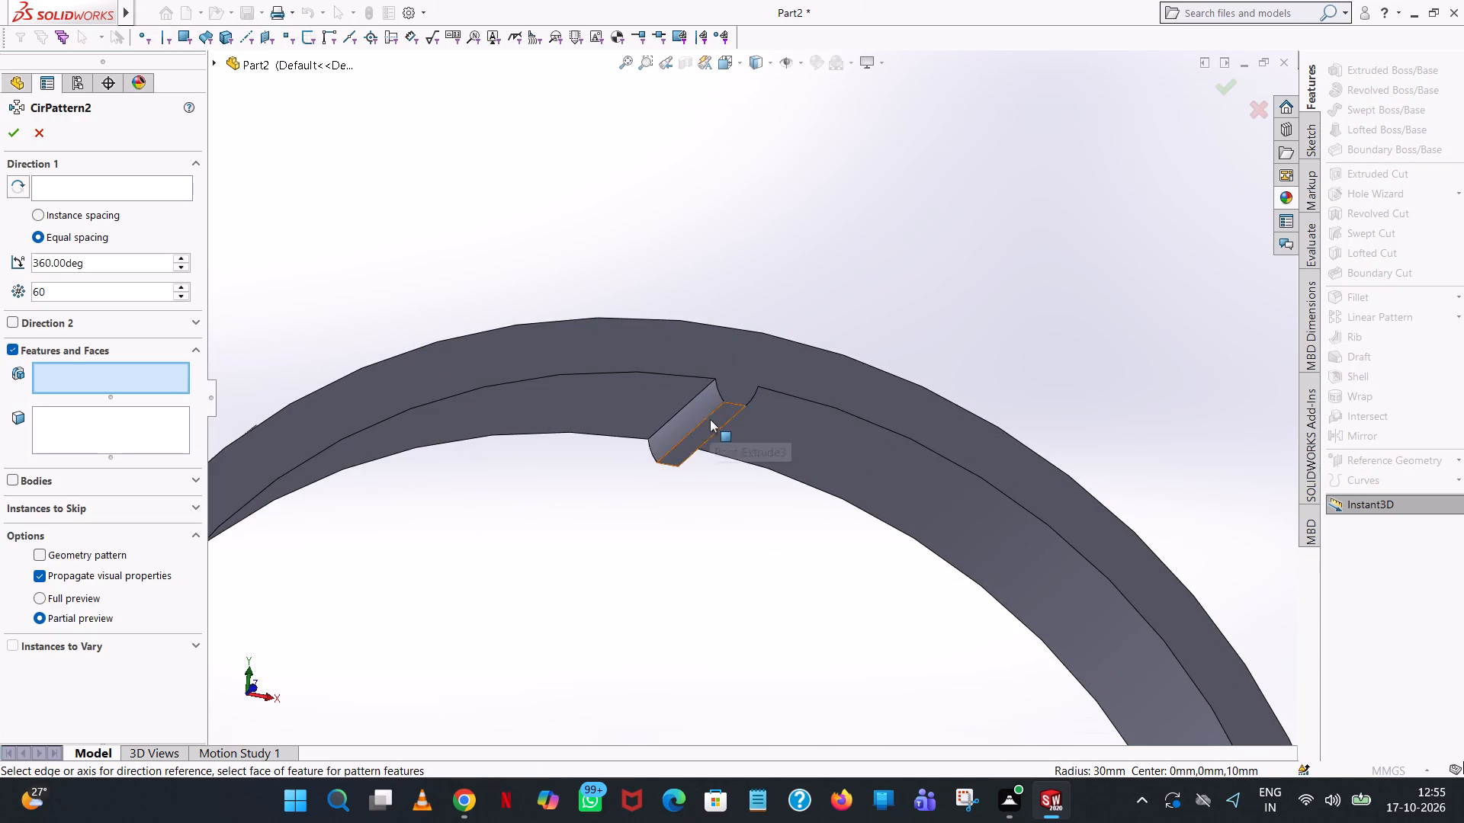
{"action": "left_click", "coordinate": [711, 421]}
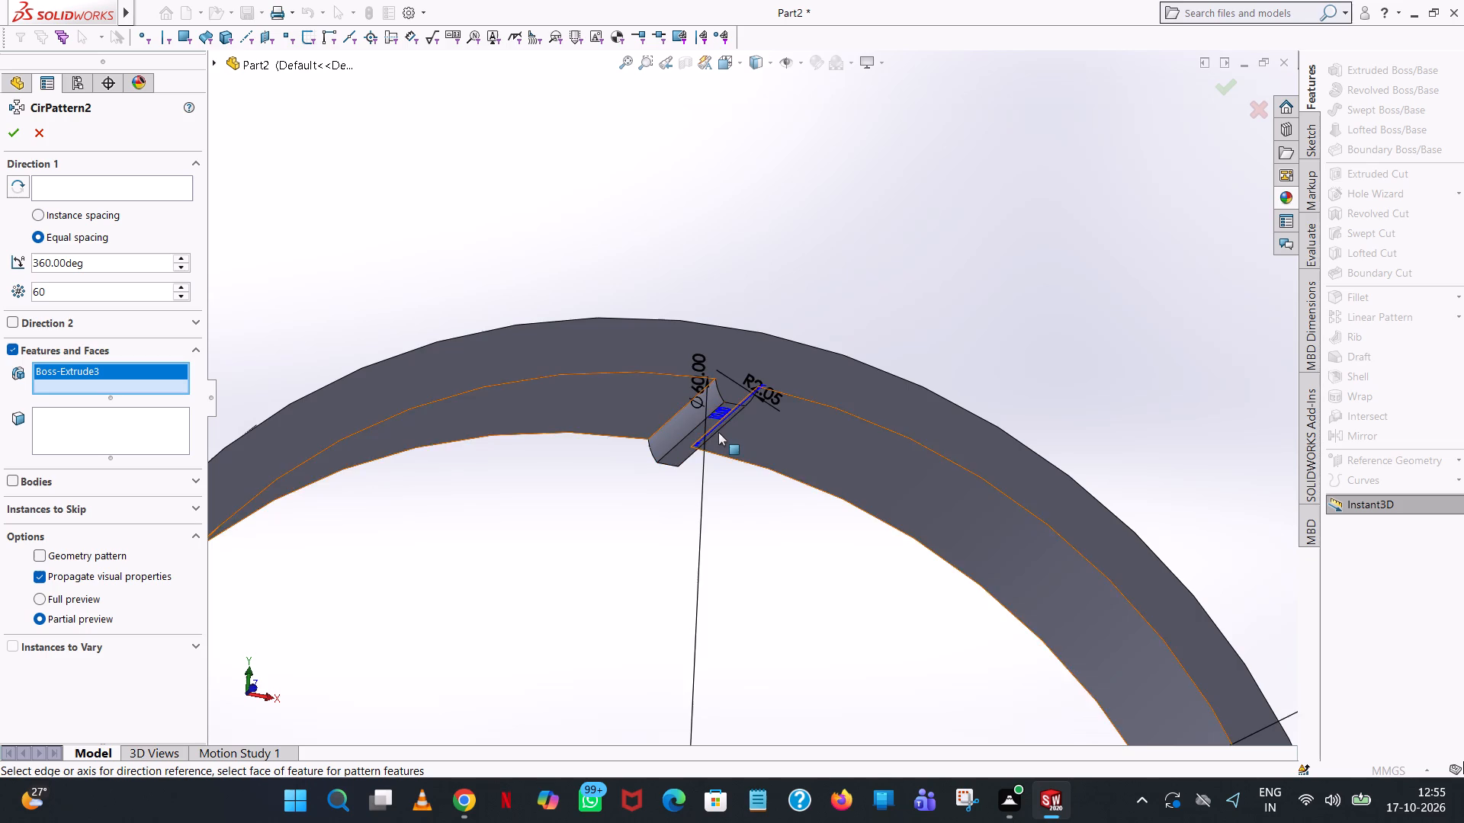
{"action": "scroll", "coordinate": [718, 432], "scroll_direction": "up", "scroll_amount": 3}
{"action": "left_click", "coordinate": [83, 187]}
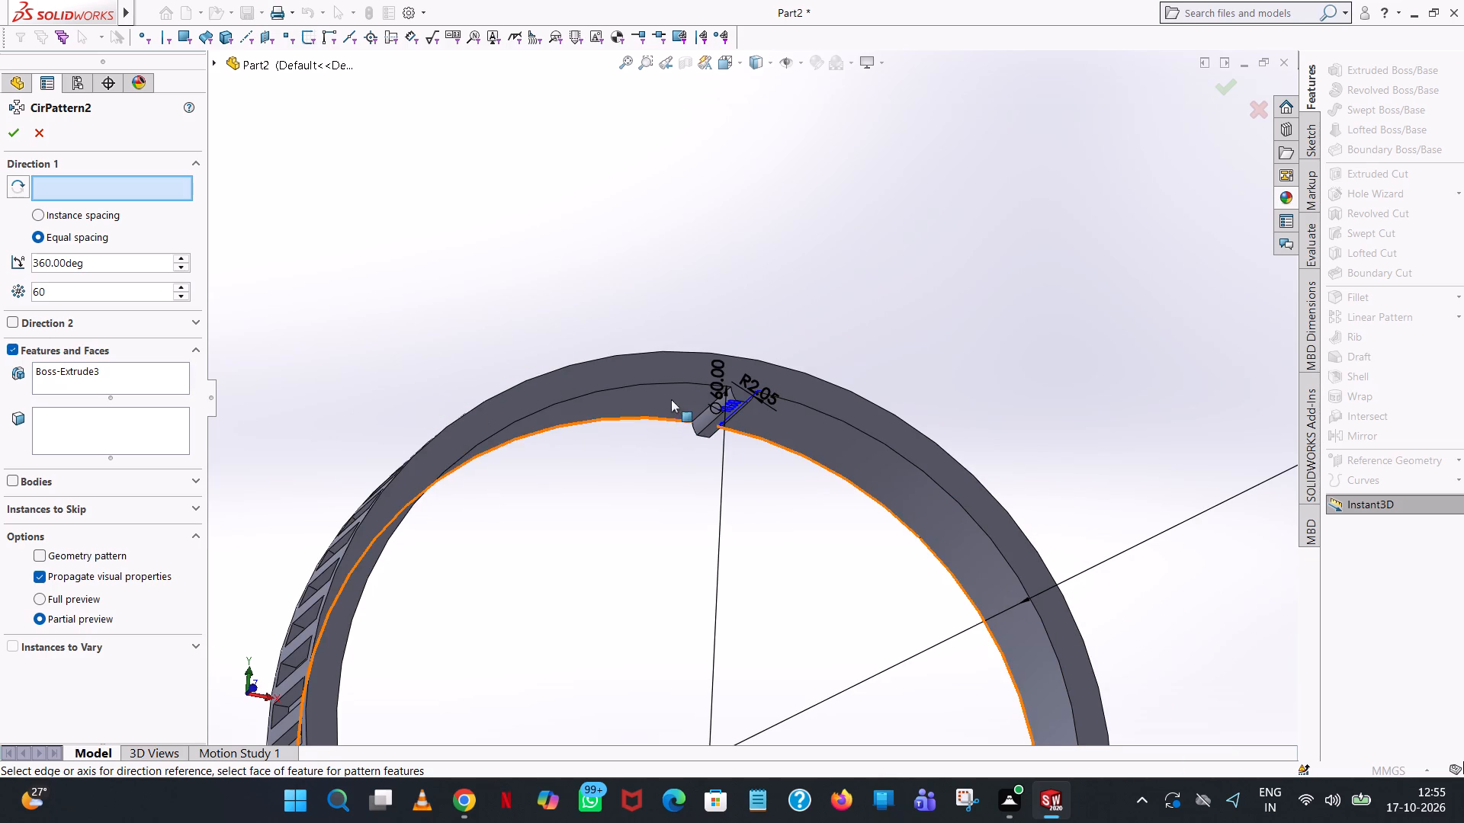
{"action": "left_click", "coordinate": [678, 385]}
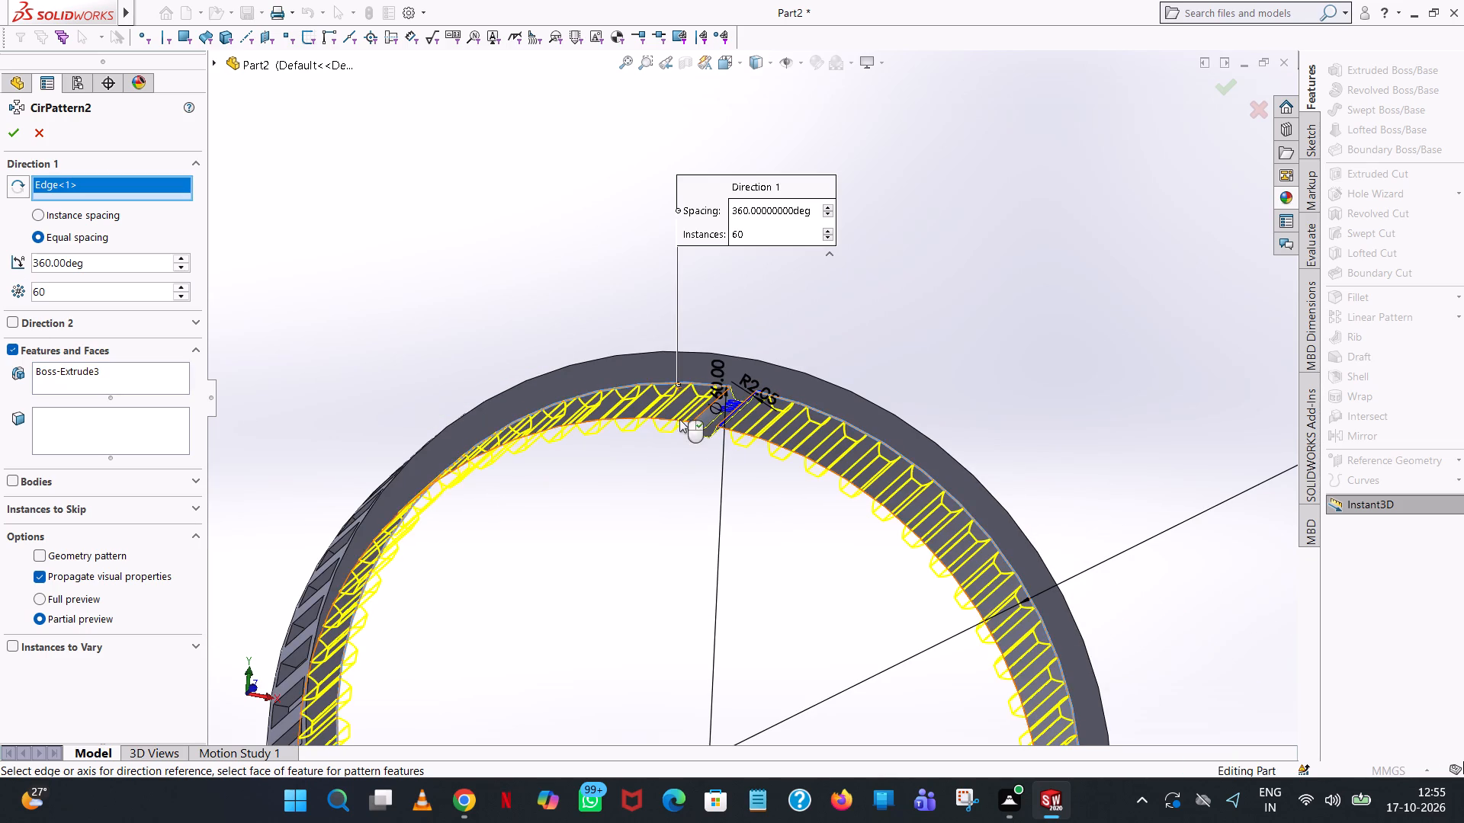
{"action": "scroll", "coordinate": [705, 503], "scroll_direction": "up", "scroll_amount": 3}
{"action": "scroll", "coordinate": [775, 498], "scroll_direction": "up", "scroll_amount": 1}
{"action": "middle_click_drag", "start_coordinate": [775, 501], "coordinate": [742, 562]}
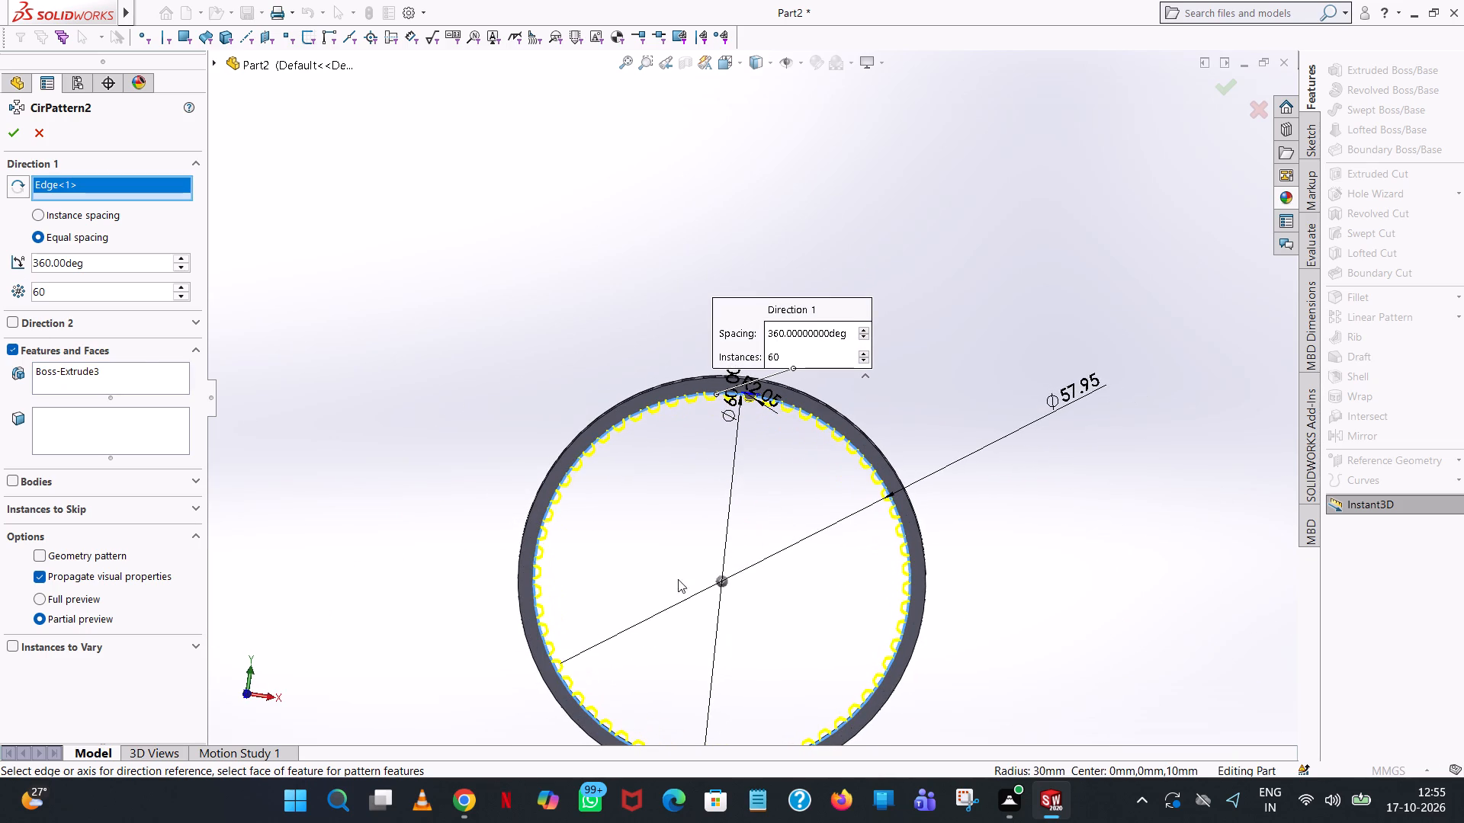
{"action": "left_click", "coordinate": [15, 140]}
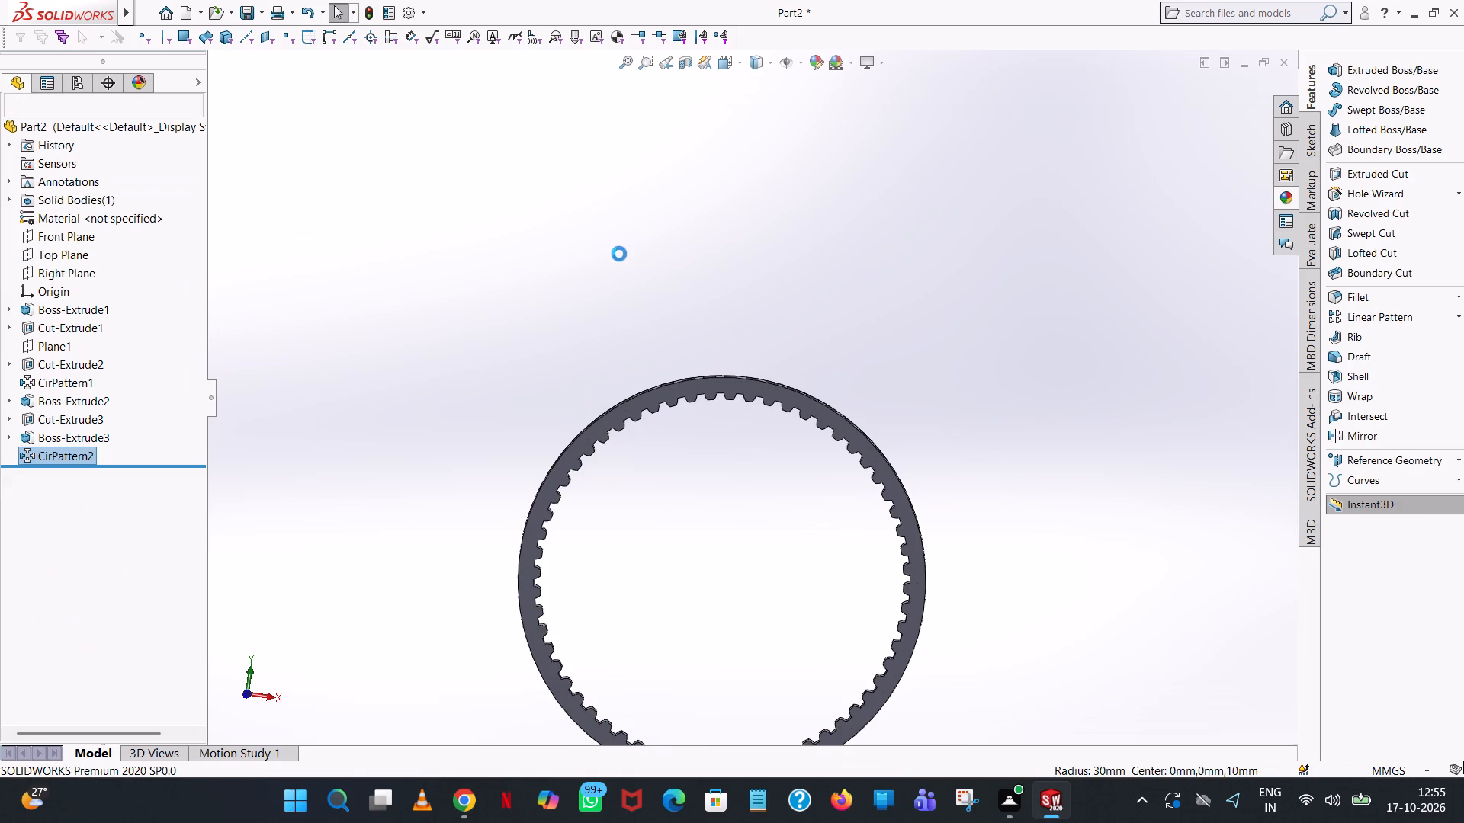
{"action": "left_click", "coordinate": [619, 254]}
Examine the patterned internal teeth and the ring's outer slots from several angles and up close.
{"action": "scroll", "coordinate": [777, 483], "scroll_direction": "up", "scroll_amount": 5}
{"action": "scroll", "coordinate": [753, 520], "scroll_direction": "down", "scroll_amount": 6}
{"action": "middle_click_drag", "start_coordinate": [753, 520], "coordinate": [742, 564]}
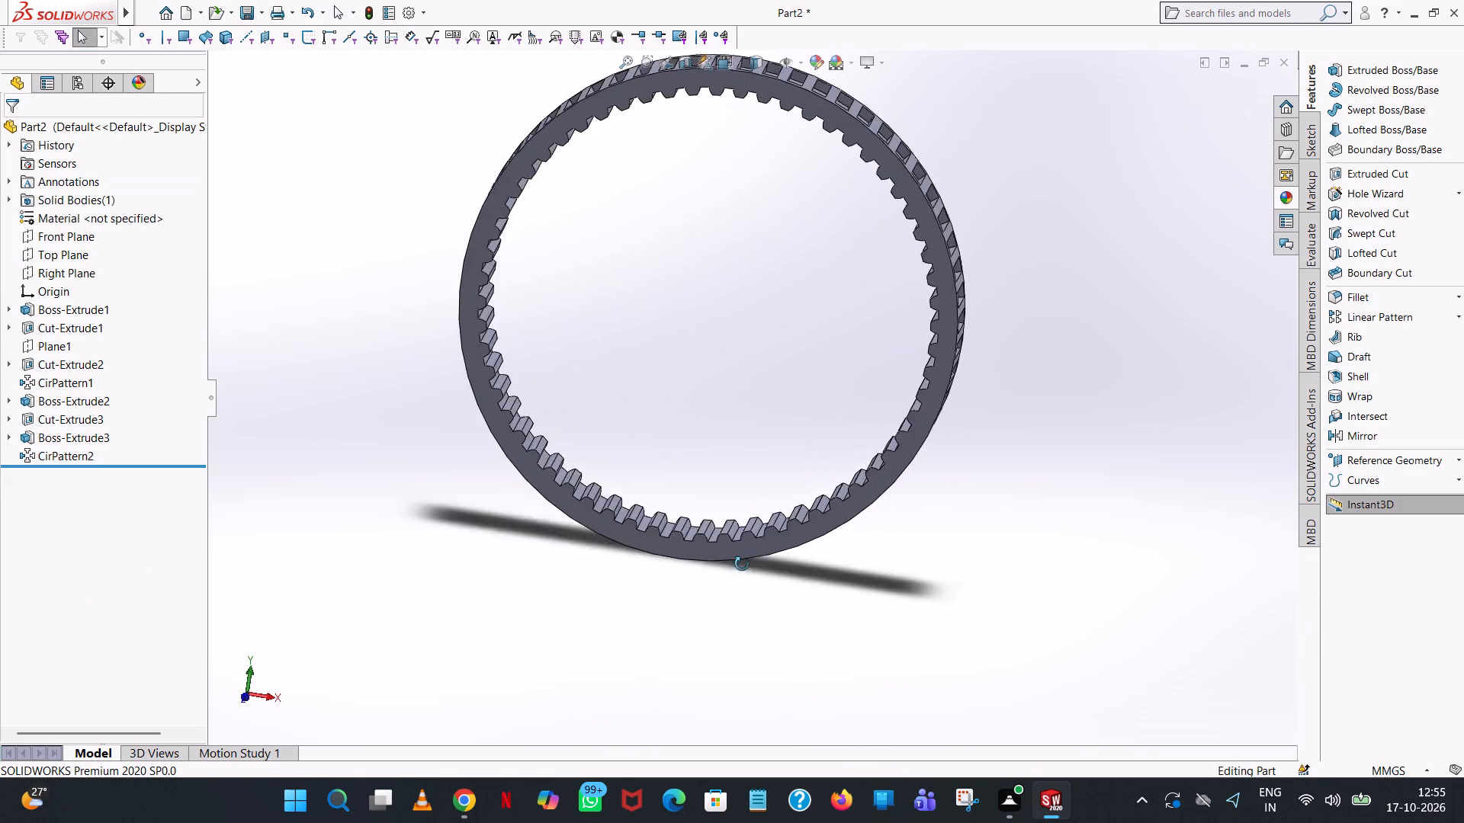
{"action": "middle_click_drag", "start_coordinate": [742, 564], "coordinate": [748, 611]}
{"action": "scroll", "coordinate": [793, 464], "scroll_direction": "down", "scroll_amount": 7}
{"action": "middle_click_drag", "start_coordinate": [796, 464], "coordinate": [763, 455]}
{"action": "scroll", "coordinate": [796, 464], "scroll_direction": "up", "scroll_amount": 1}
{"action": "middle_click_drag", "start_coordinate": [724, 431], "coordinate": [698, 415]}
{"action": "middle_click", "coordinate": [571, 337]}
{"action": "scroll", "coordinate": [568, 330], "scroll_direction": "up", "scroll_amount": 8}
{"action": "middle_click_drag", "start_coordinate": [568, 315], "coordinate": [535, 107]}
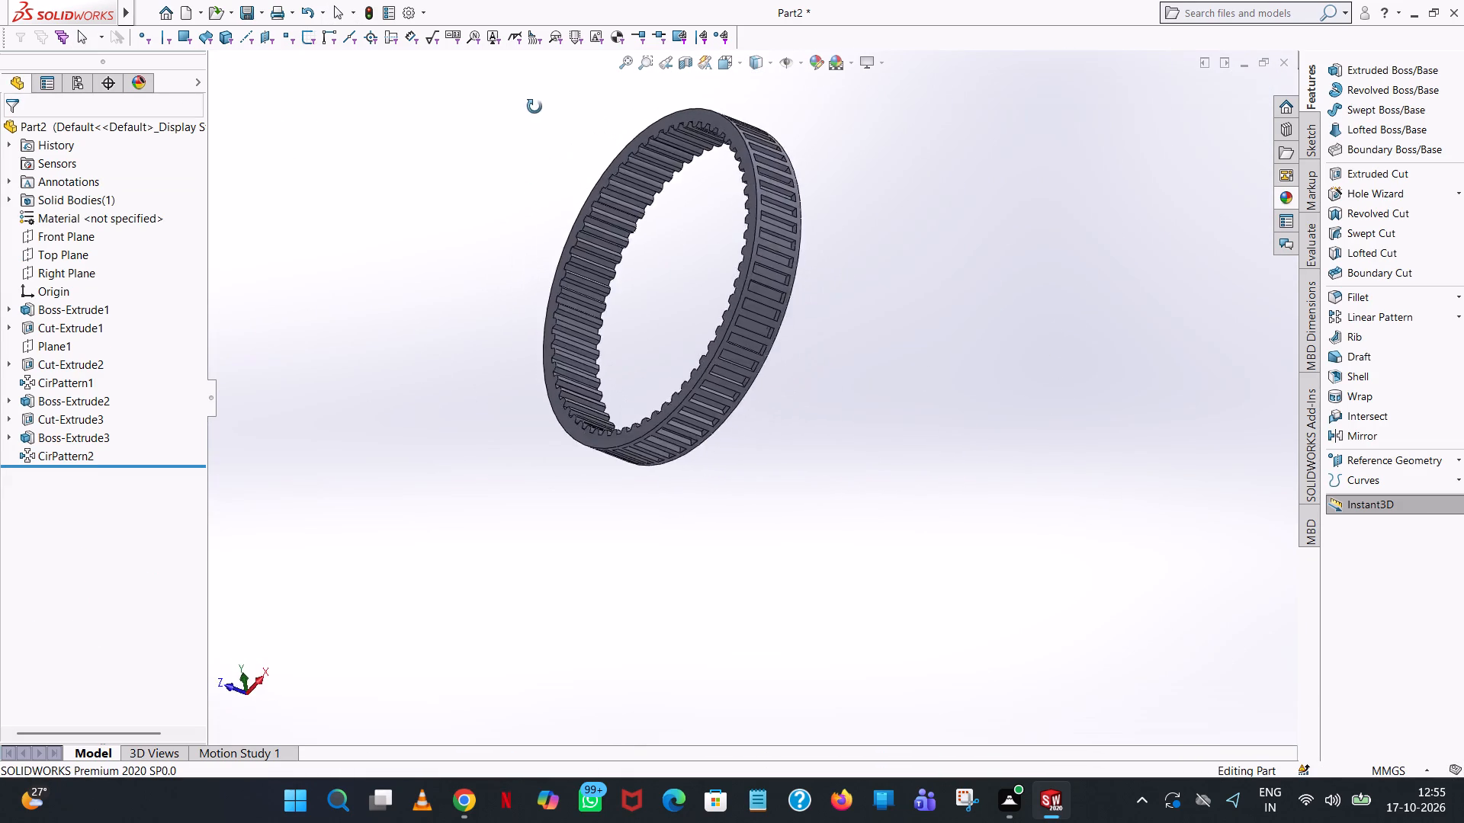
{"action": "middle_click_drag", "start_coordinate": [535, 107], "coordinate": [648, 196]}
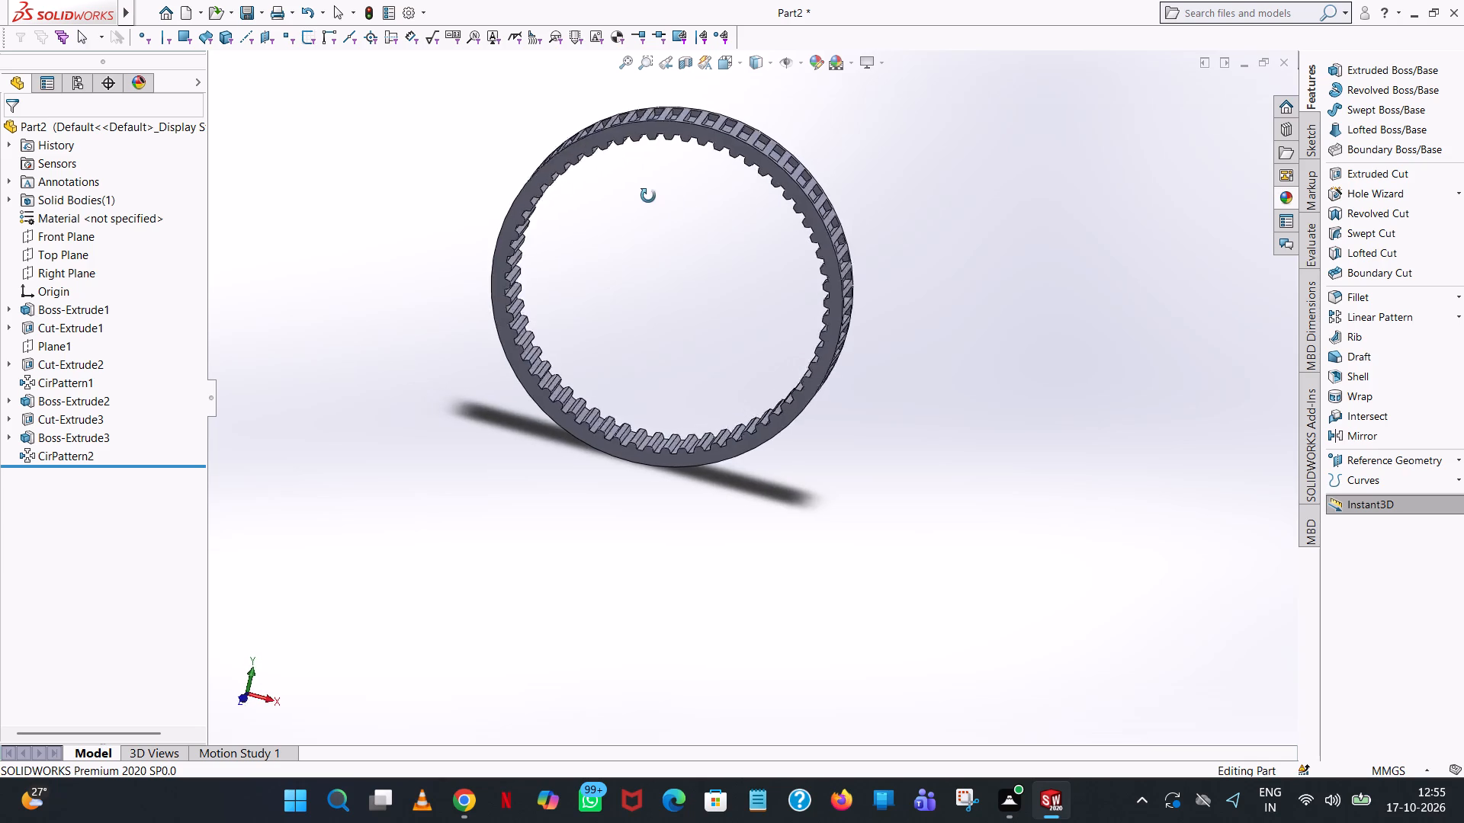
{"action": "middle_click_drag", "start_coordinate": [648, 196], "coordinate": [624, 178]}
{"action": "scroll", "coordinate": [624, 179], "scroll_direction": "up", "scroll_amount": 2}
{"action": "scroll", "coordinate": [631, 261], "scroll_direction": "down", "scroll_amount": 9}
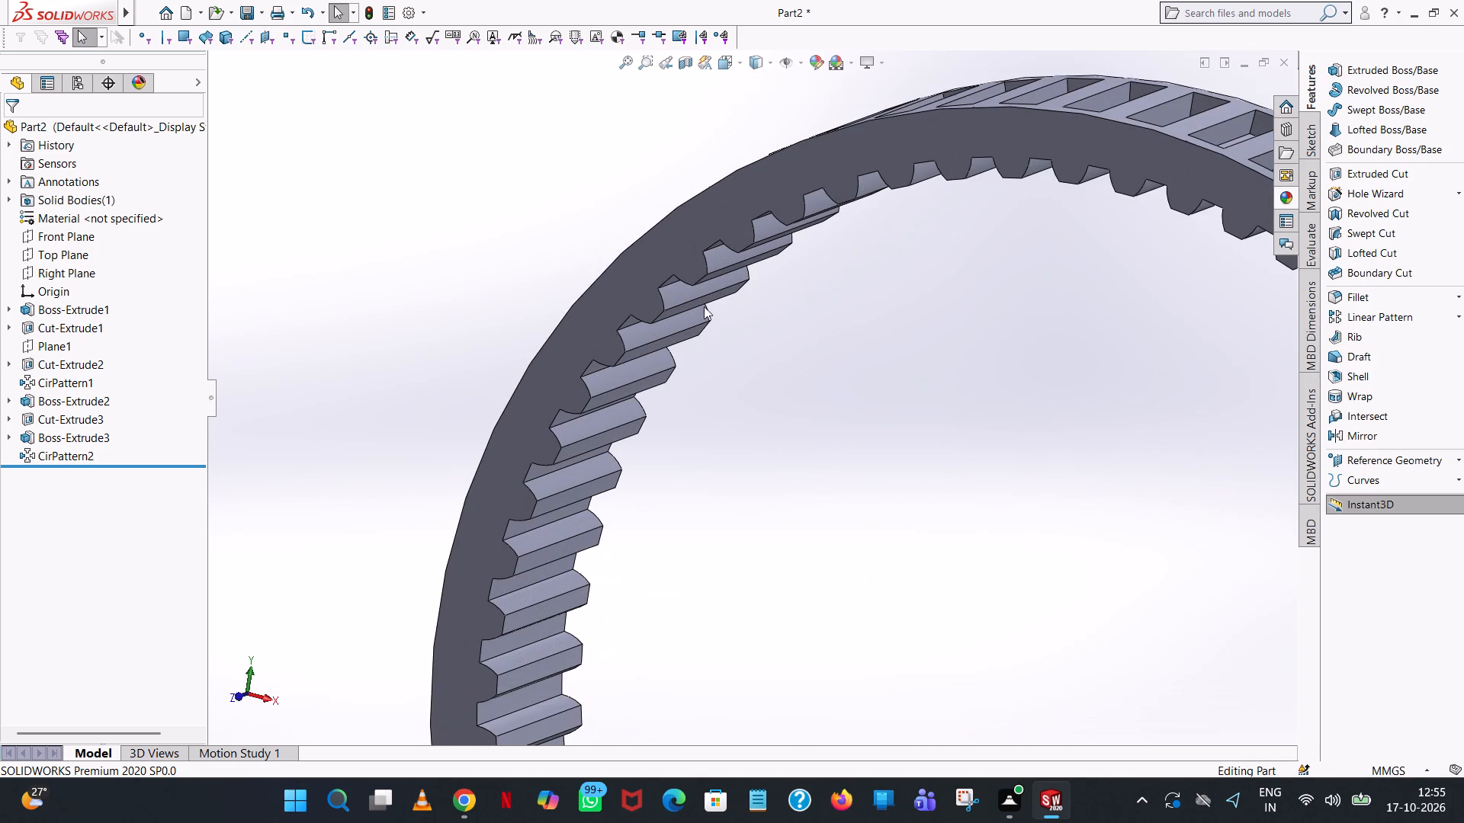
{"action": "scroll", "coordinate": [737, 335], "scroll_direction": "up", "scroll_amount": 7}
{"action": "middle_click_drag", "start_coordinate": [921, 483], "coordinate": [1033, 487]}
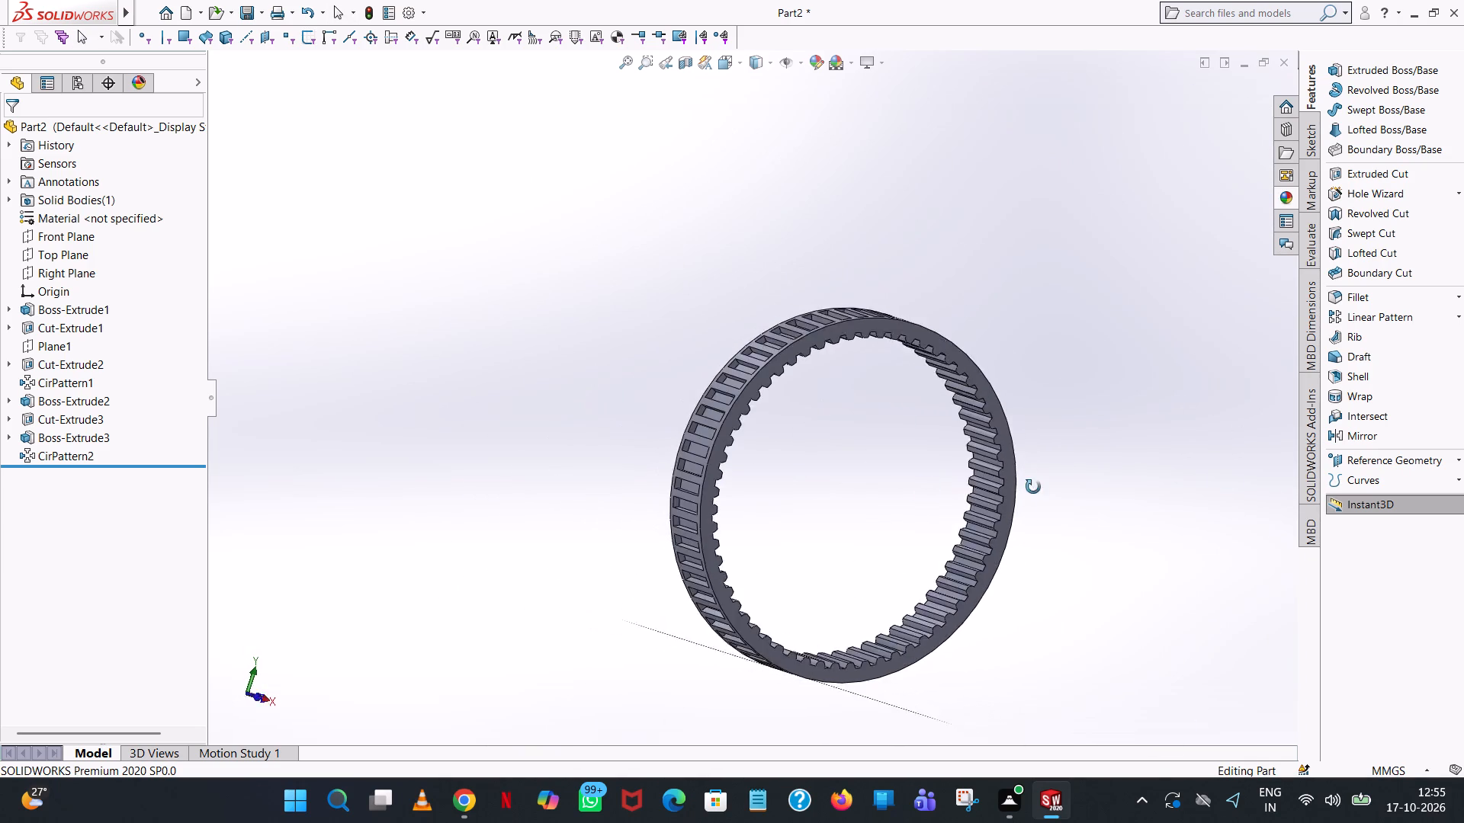
{"action": "middle_click_drag", "start_coordinate": [1033, 487], "coordinate": [904, 453]}
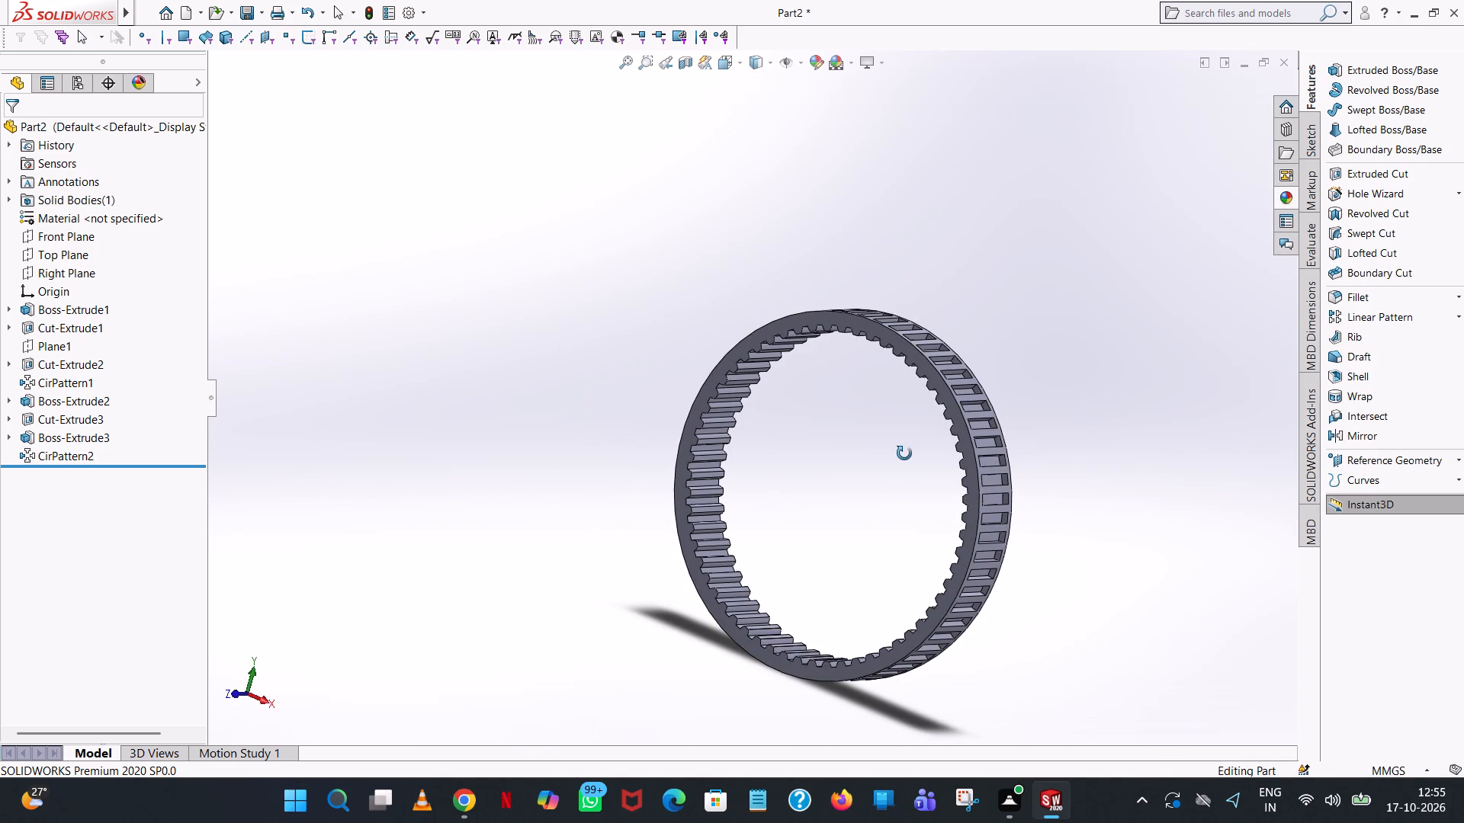
{"action": "middle_click_drag", "start_coordinate": [904, 453], "coordinate": [905, 453]}
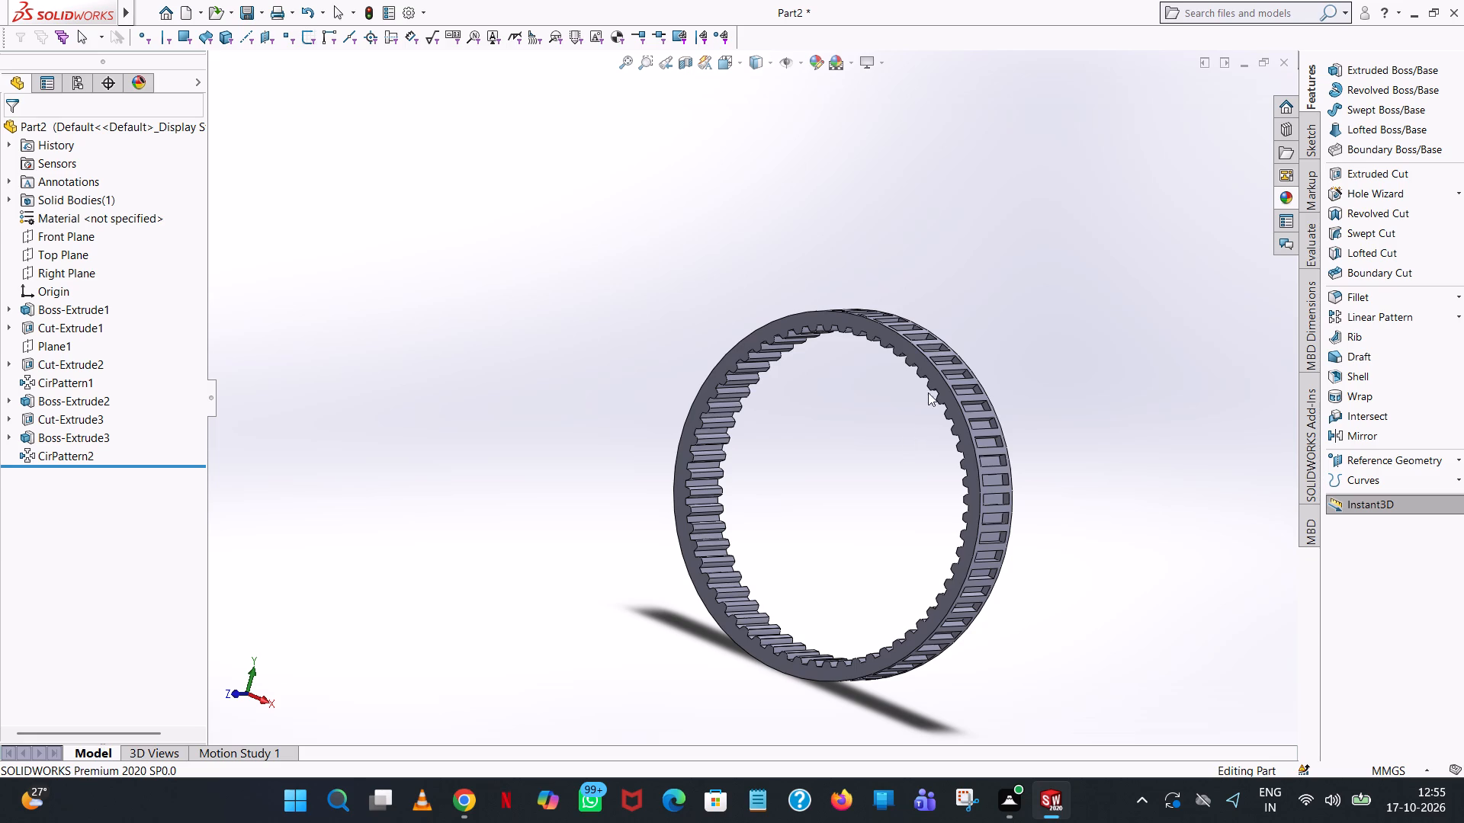
{"action": "middle_click_drag", "start_coordinate": [845, 394], "coordinate": [928, 430]}
{"action": "scroll", "coordinate": [846, 395], "scroll_direction": "down", "scroll_amount": 1}
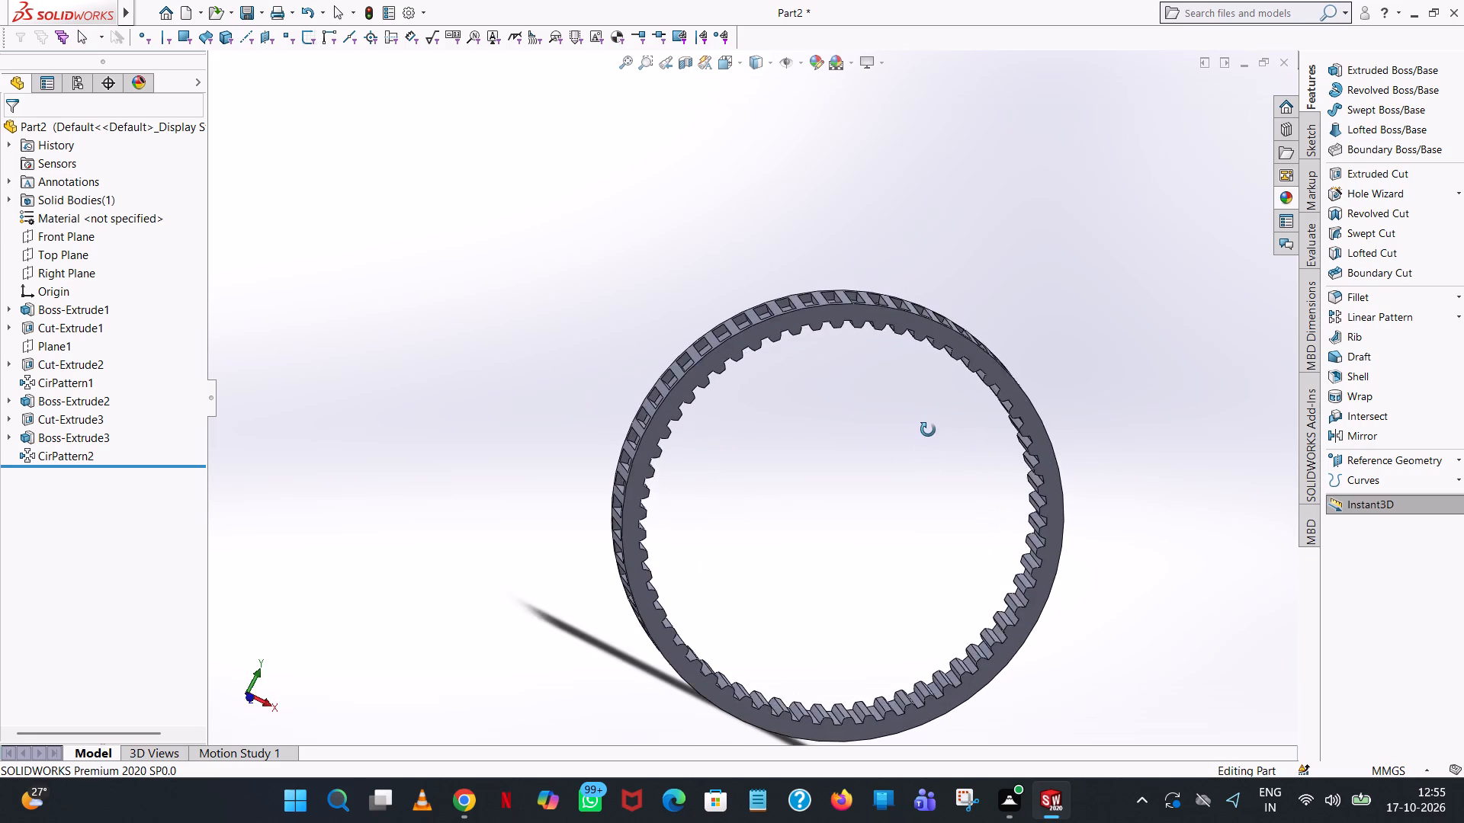
{"action": "middle_click_drag", "start_coordinate": [928, 430], "coordinate": [922, 378]}
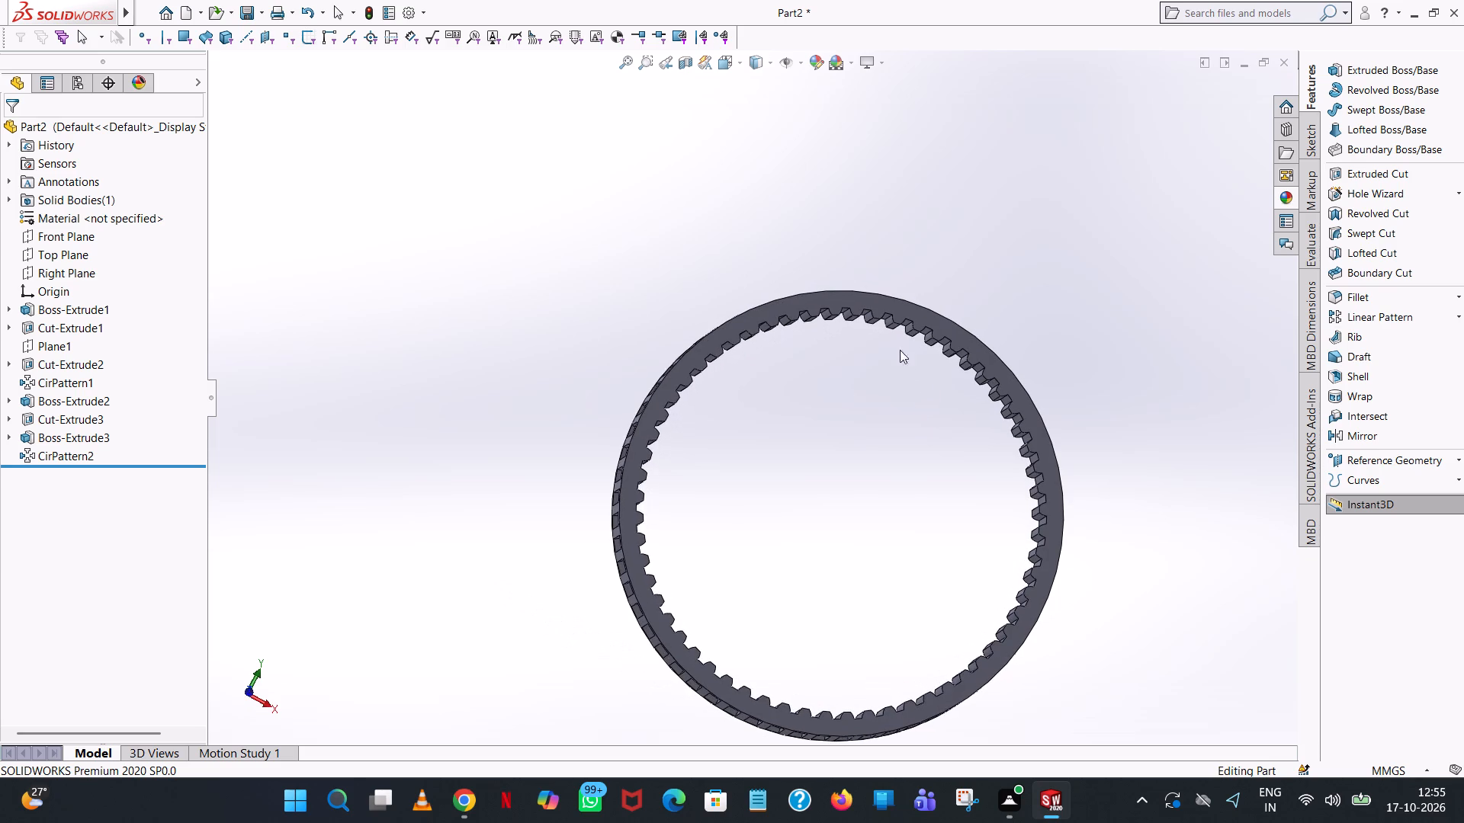
{"action": "scroll", "coordinate": [851, 271], "scroll_direction": "down", "scroll_amount": 9}
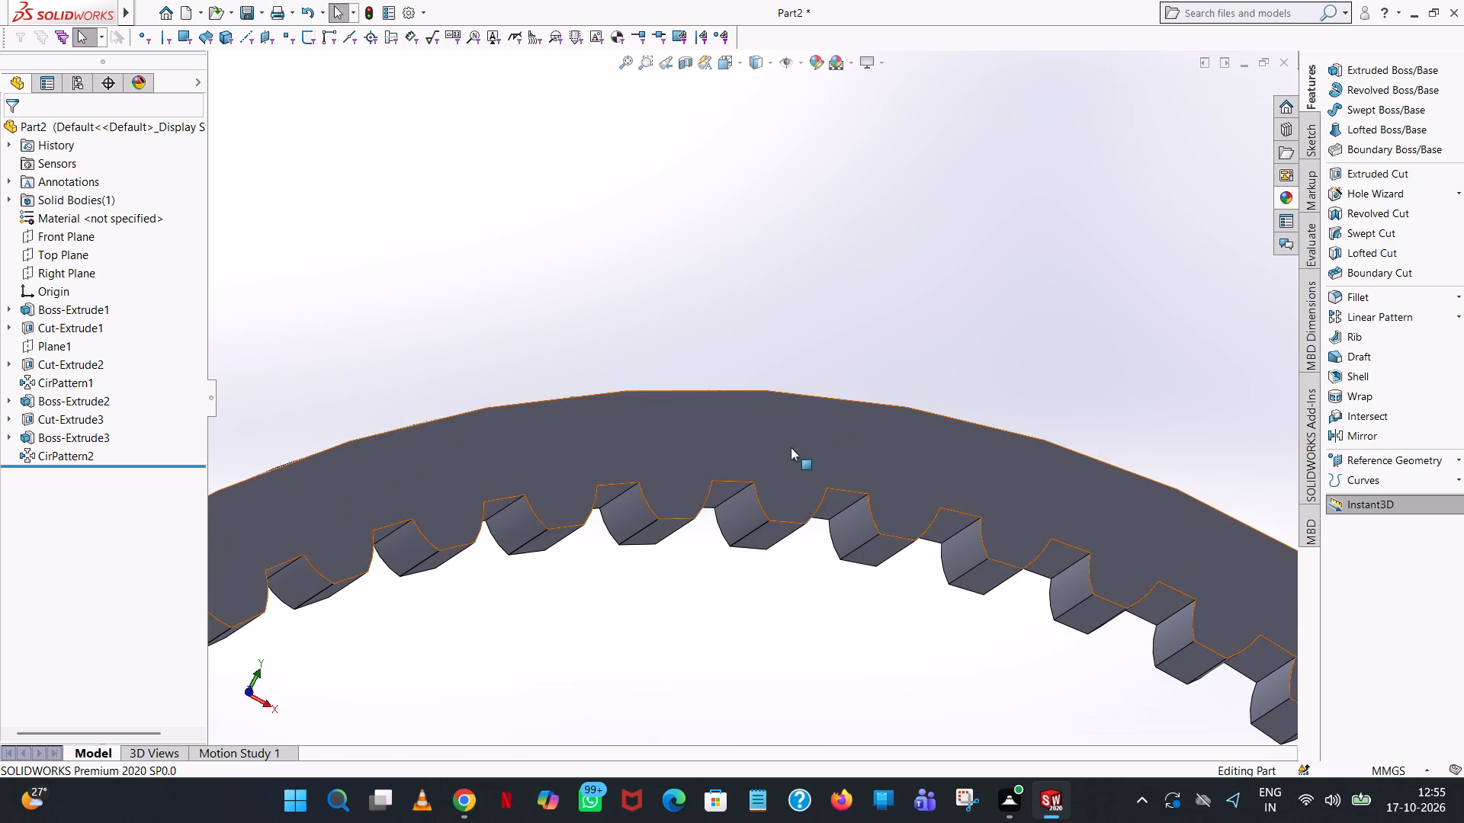
{"action": "scroll", "coordinate": [774, 472], "scroll_direction": "down", "scroll_amount": 1}
{"action": "middle_click_drag", "start_coordinate": [730, 534], "coordinate": [690, 582]}
{"action": "scroll", "coordinate": [673, 557], "scroll_direction": "up", "scroll_amount": 16}
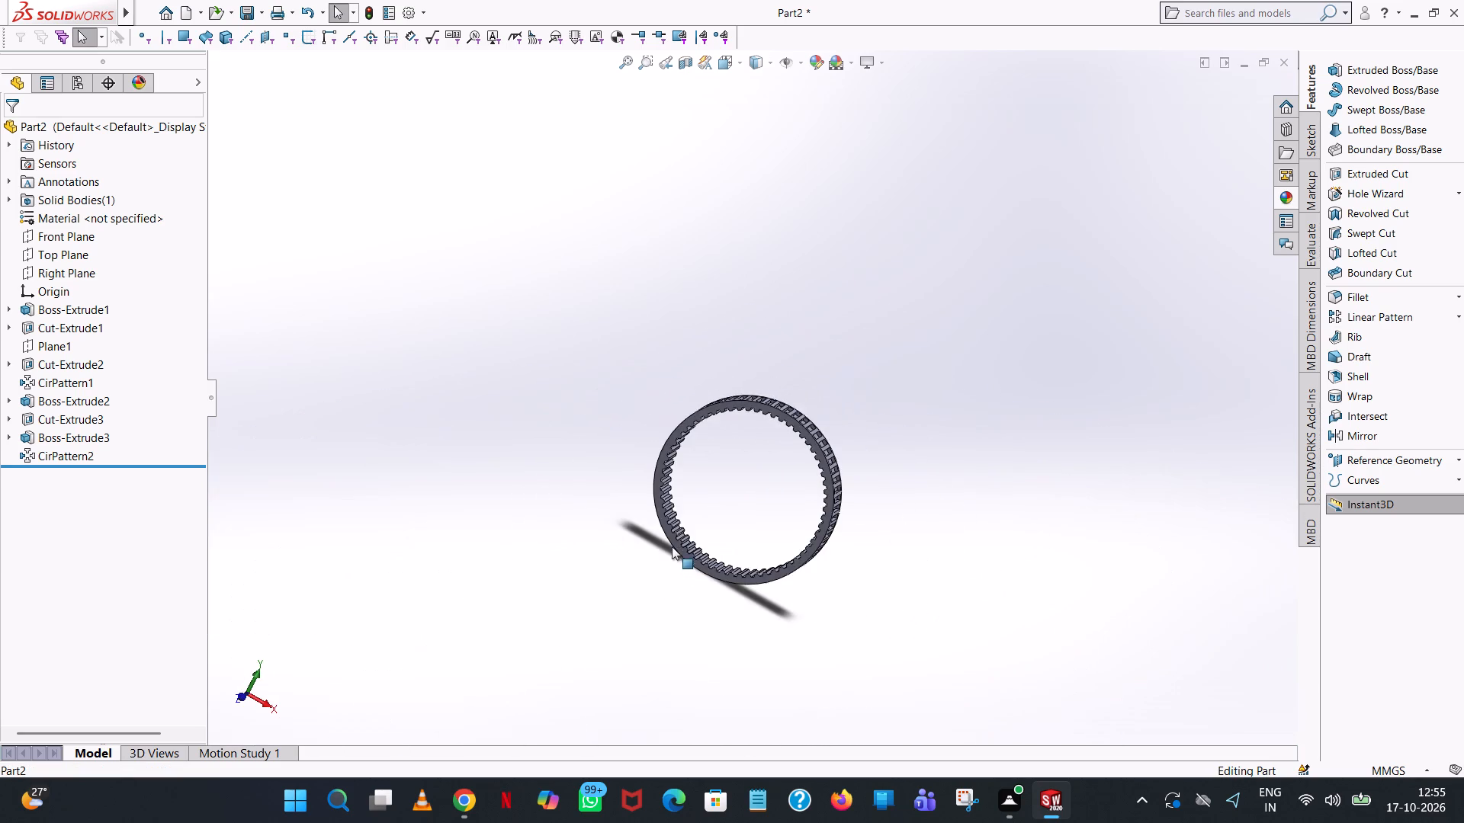
{"action": "scroll", "coordinate": [672, 546], "scroll_direction": "up", "scroll_amount": 1}
{"action": "scroll", "coordinate": [695, 520], "scroll_direction": "down", "scroll_amount": 9}
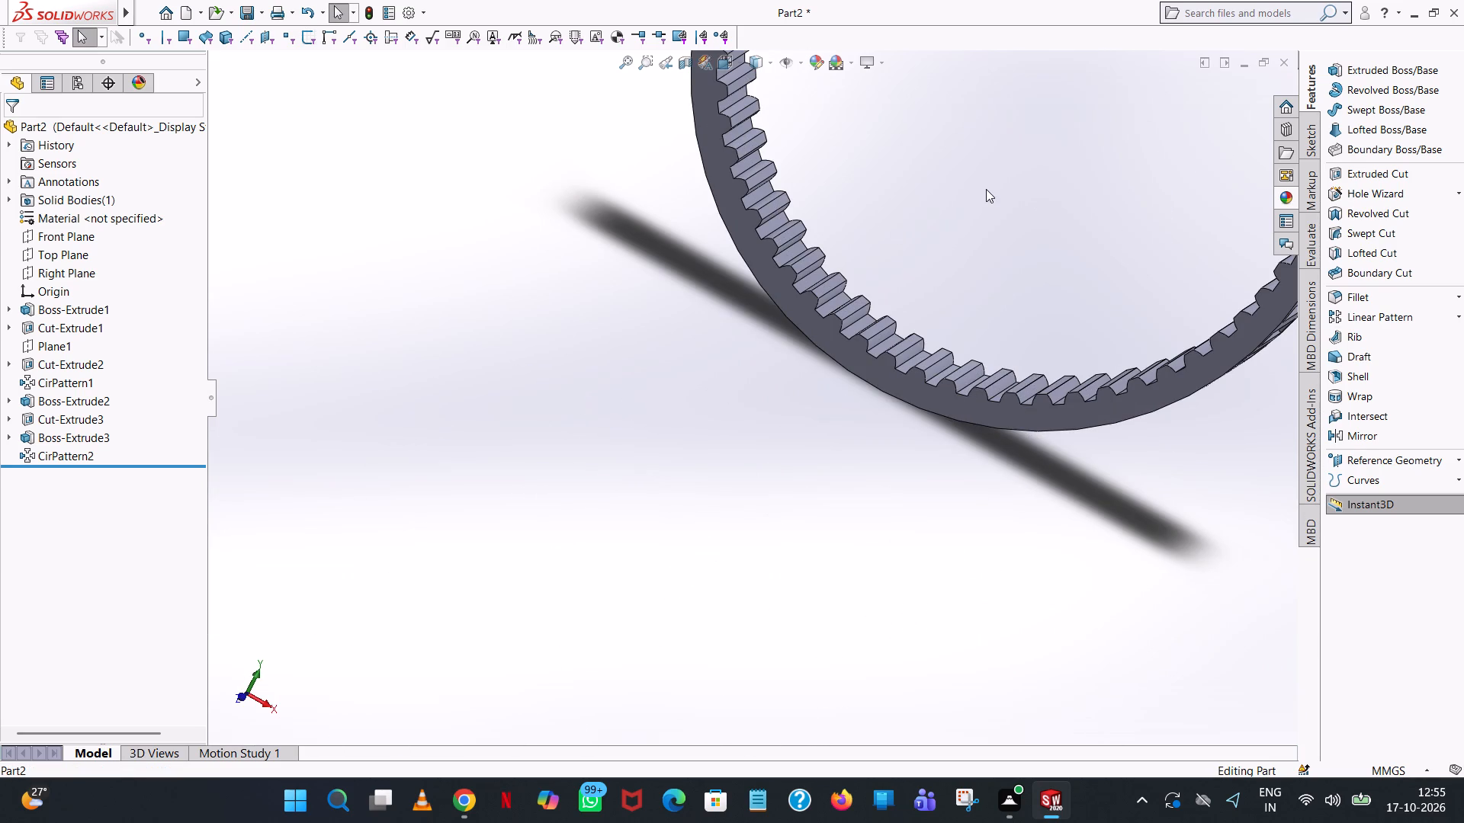
Apply a red colour (RGB 255, 0, 0) to the whole ring gear body.
{"action": "right_click", "coordinate": [986, 189]}
{"action": "left_click", "coordinate": [861, 208]}
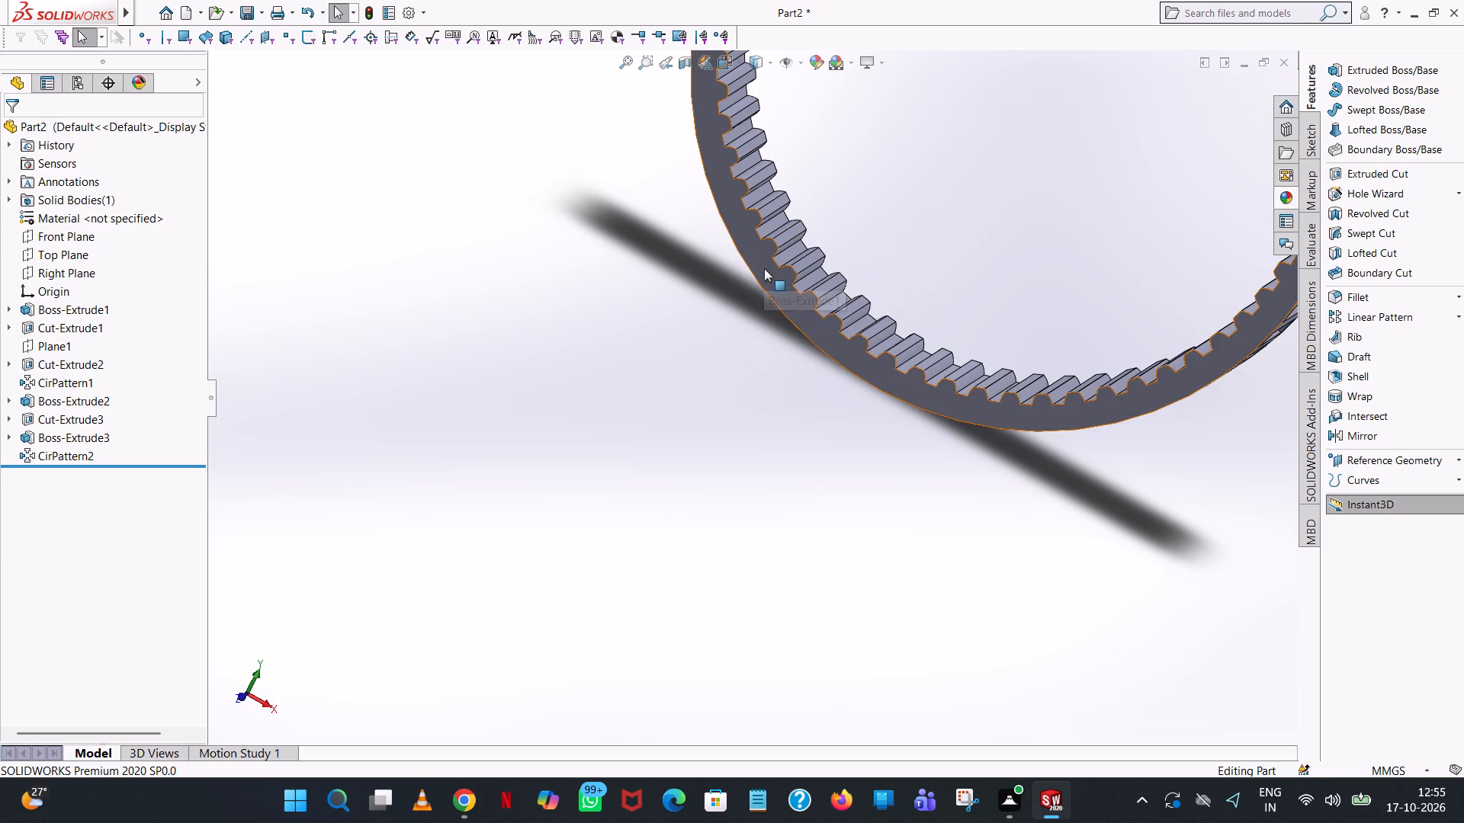
{"action": "right_click", "coordinate": [764, 268]}
{"action": "left_click", "coordinate": [884, 223]}
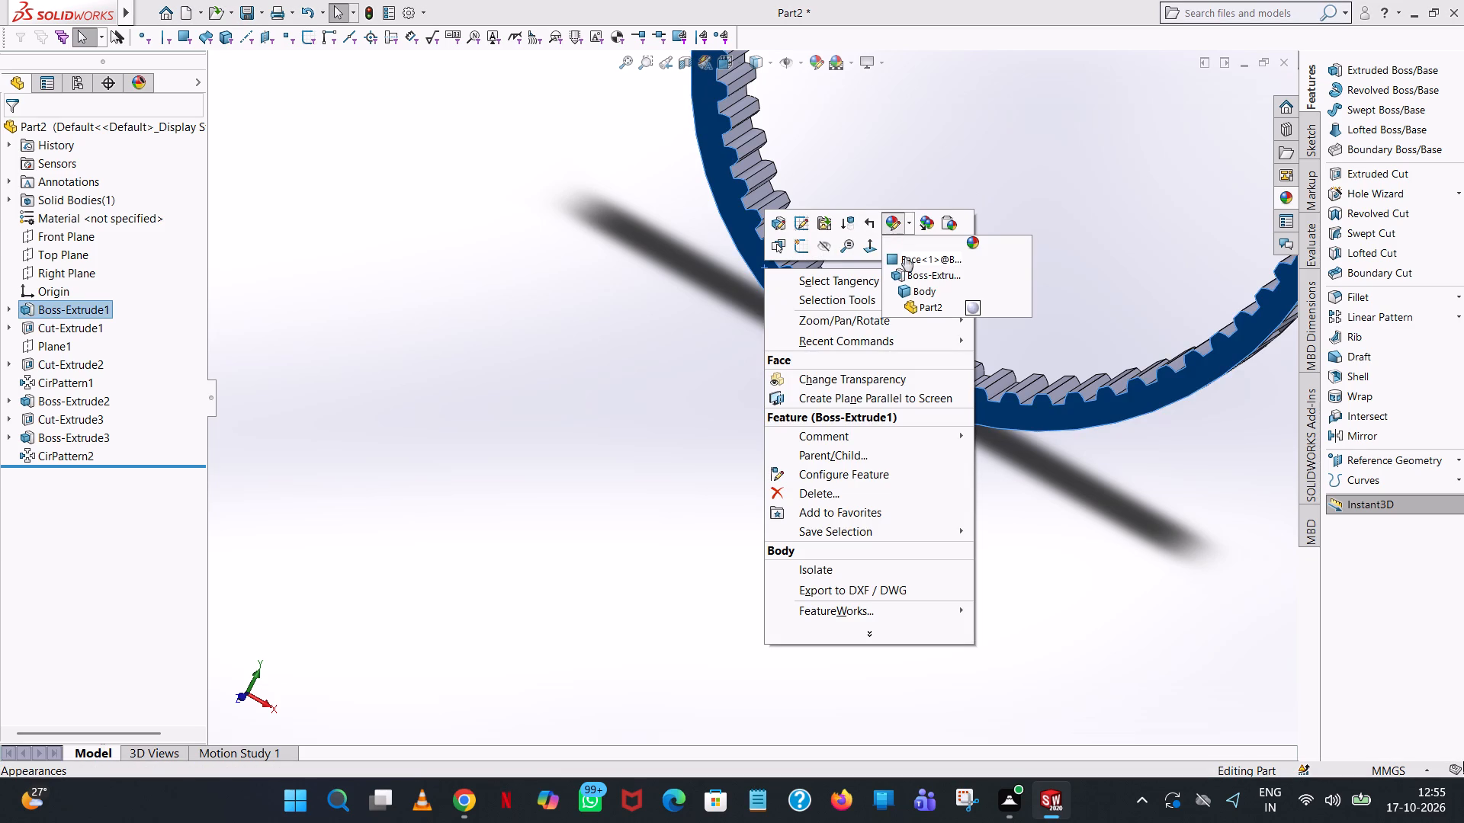
{"action": "left_click", "coordinate": [912, 285]}
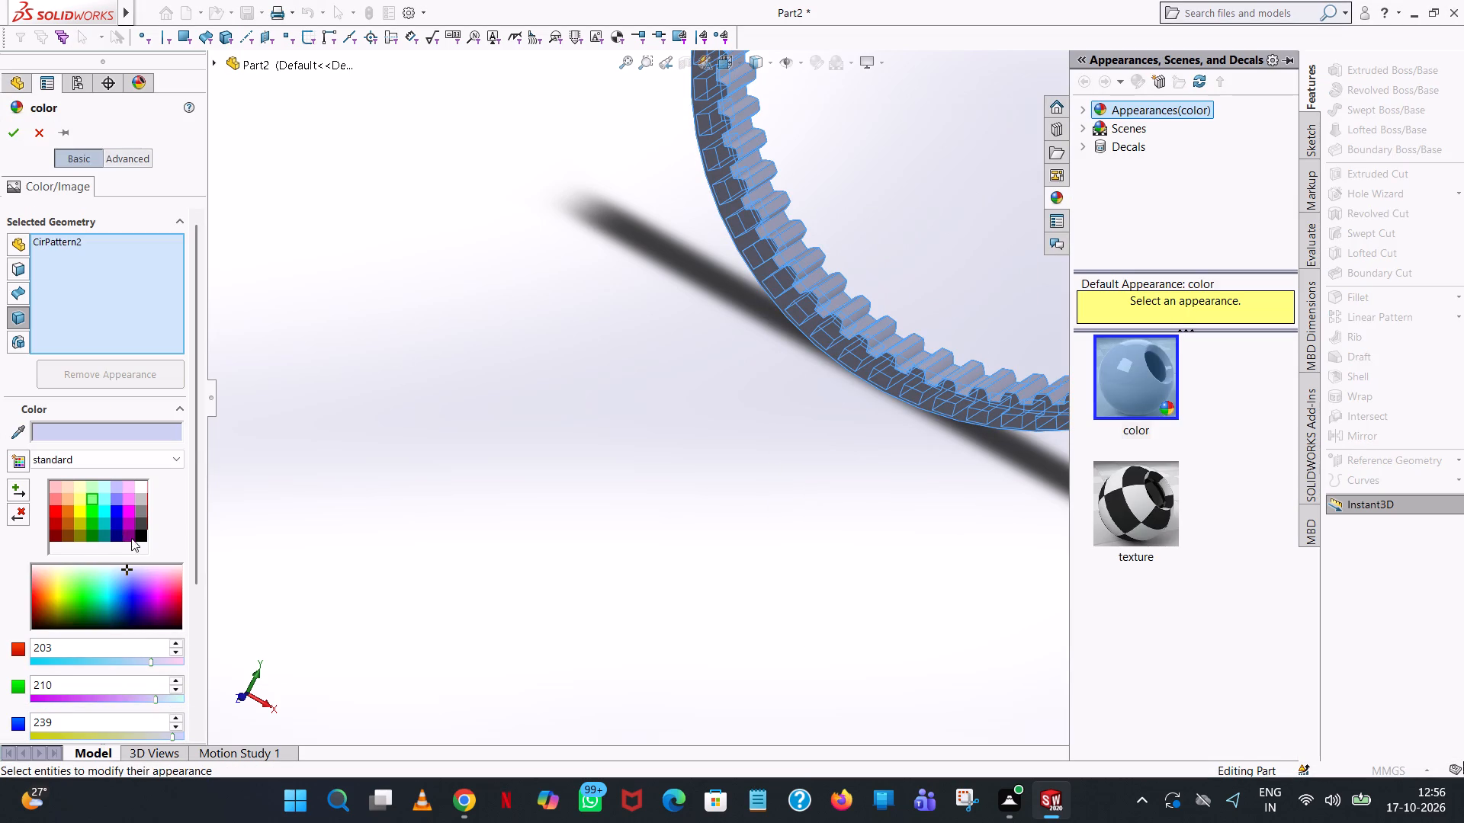
{"action": "left_click", "coordinate": [53, 512]}
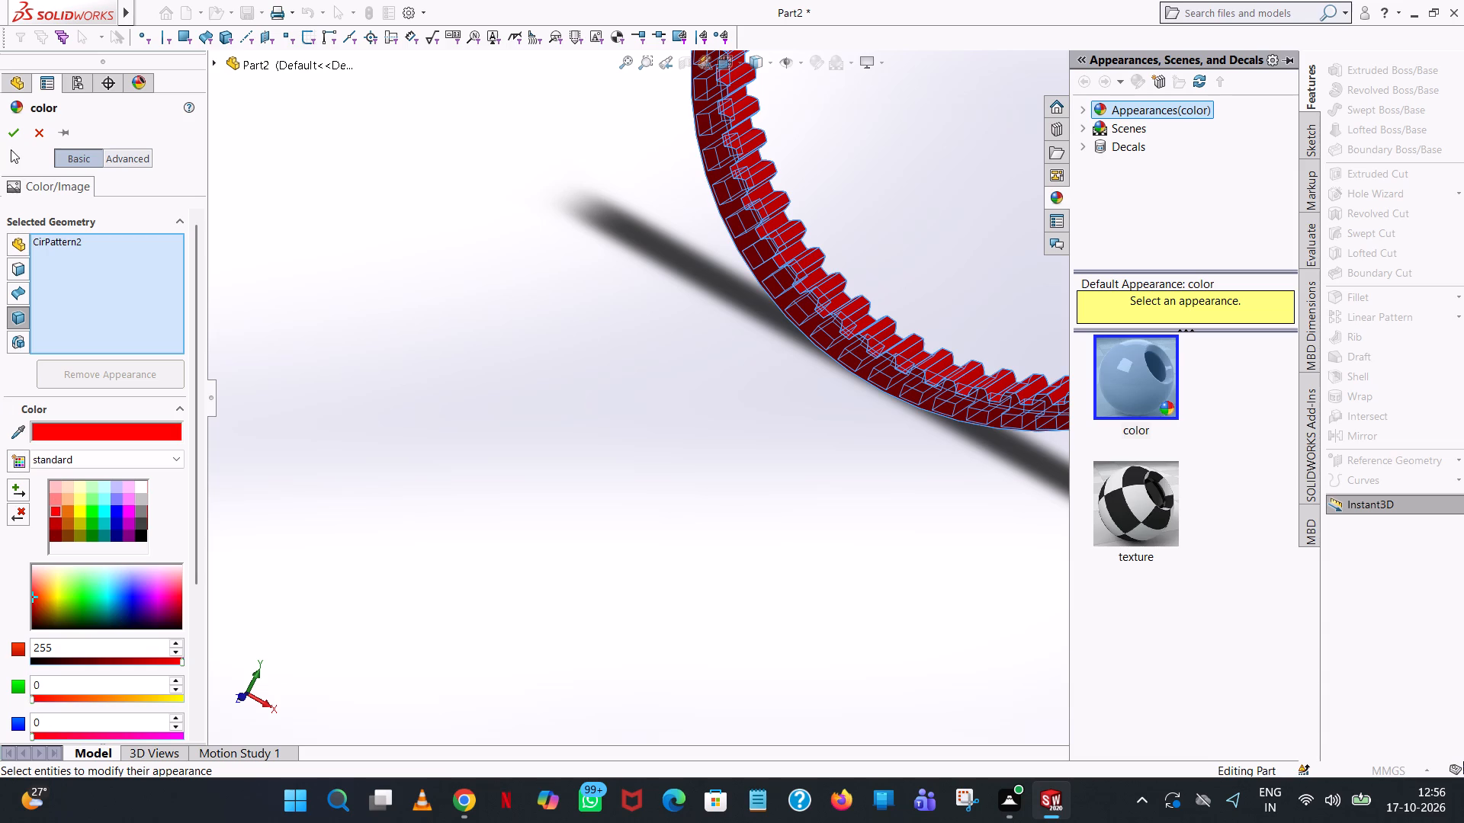
{"action": "left_click", "coordinate": [14, 130]}
Examine the red ring gear's internal teeth and outer slots up close and from several angles.
{"action": "scroll", "coordinate": [795, 423], "scroll_direction": "up", "scroll_amount": 7}
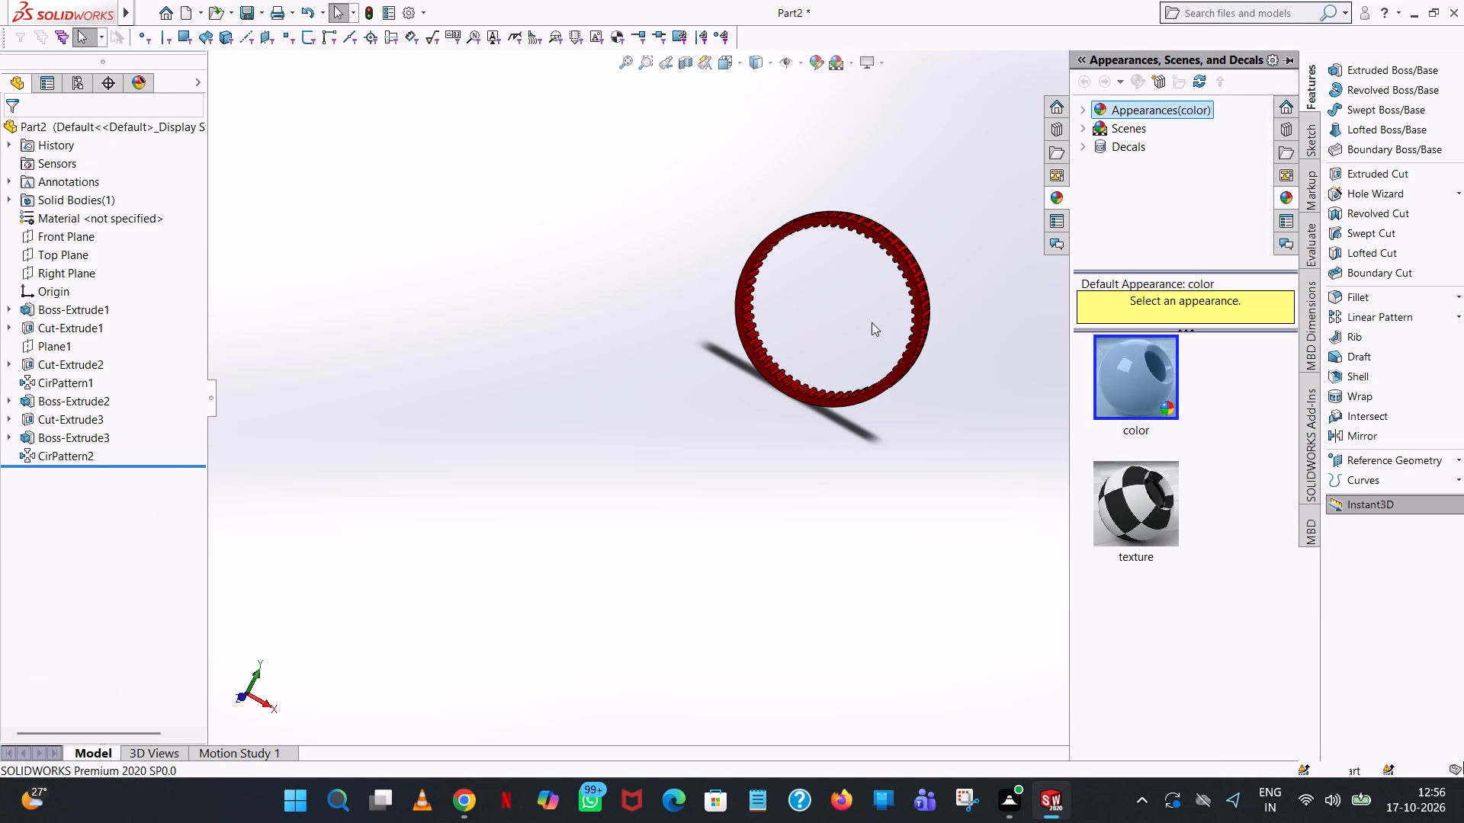
{"action": "left_click", "coordinate": [872, 322]}
{"action": "scroll", "coordinate": [876, 319], "scroll_direction": "up", "scroll_amount": 3}
{"action": "scroll", "coordinate": [876, 319], "scroll_direction": "down", "scroll_amount": 7}
{"action": "scroll", "coordinate": [636, 478], "scroll_direction": "down", "scroll_amount": 4}
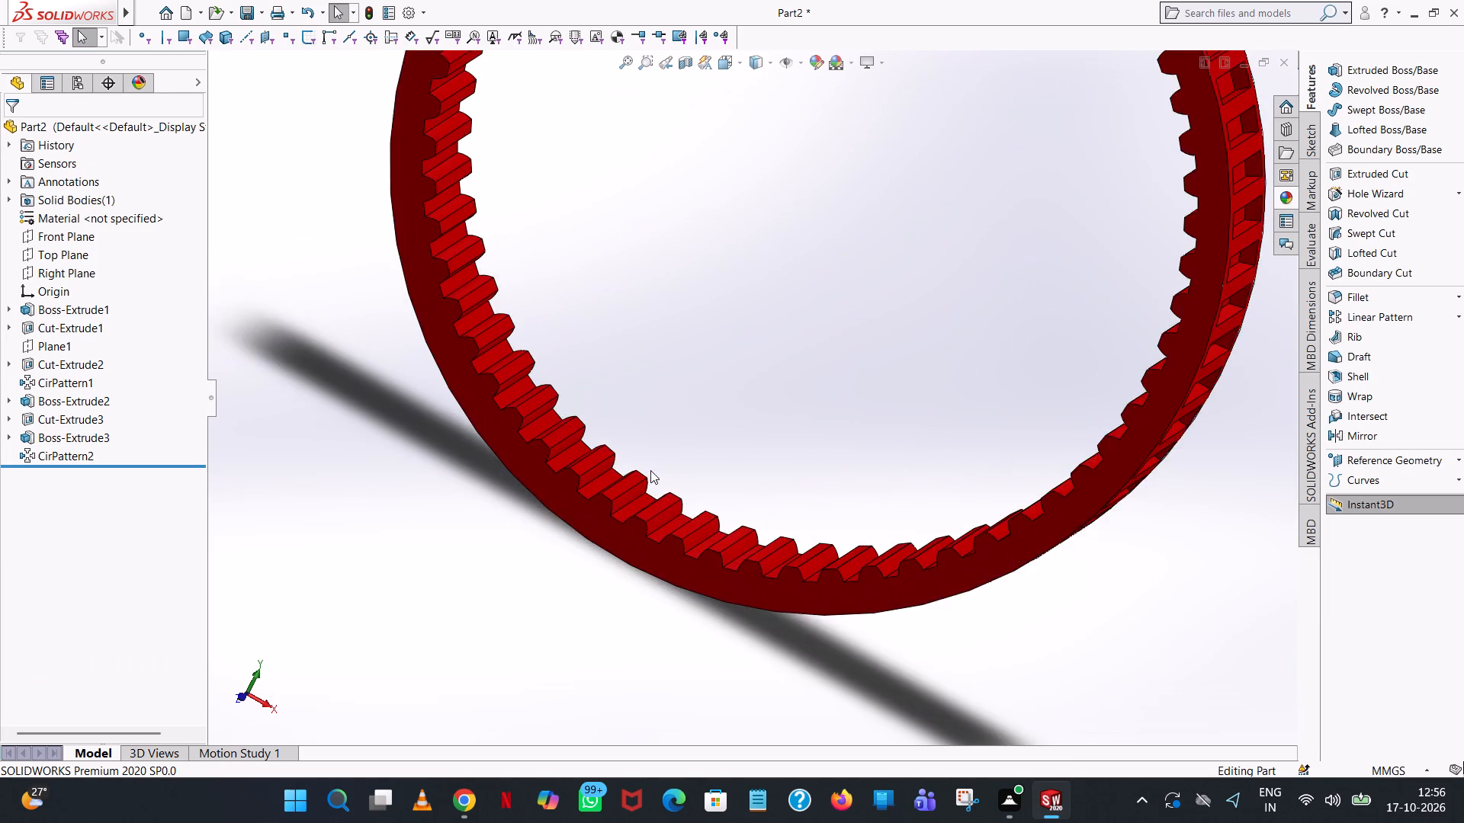
{"action": "scroll", "coordinate": [650, 470], "scroll_direction": "down", "scroll_amount": 2}
{"action": "scroll", "coordinate": [709, 433], "scroll_direction": "up", "scroll_amount": 6}
{"action": "middle_click_drag", "start_coordinate": [747, 407], "coordinate": [830, 348]}
{"action": "scroll", "coordinate": [759, 396], "scroll_direction": "up", "scroll_amount": 2}
{"action": "middle_click_drag", "start_coordinate": [832, 350], "coordinate": [852, 389]}
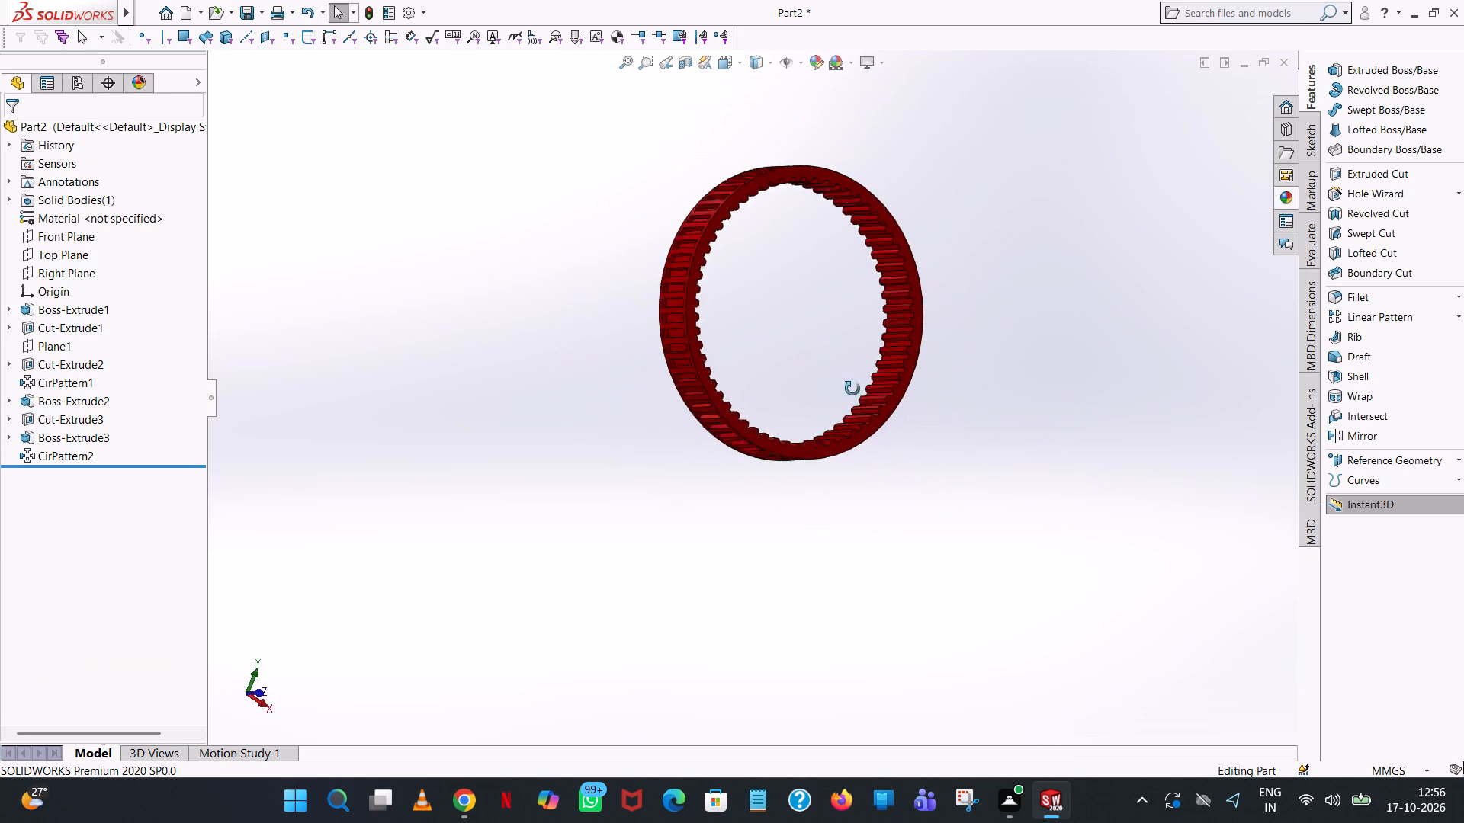
{"action": "middle_click_drag", "start_coordinate": [852, 389], "coordinate": [834, 602]}
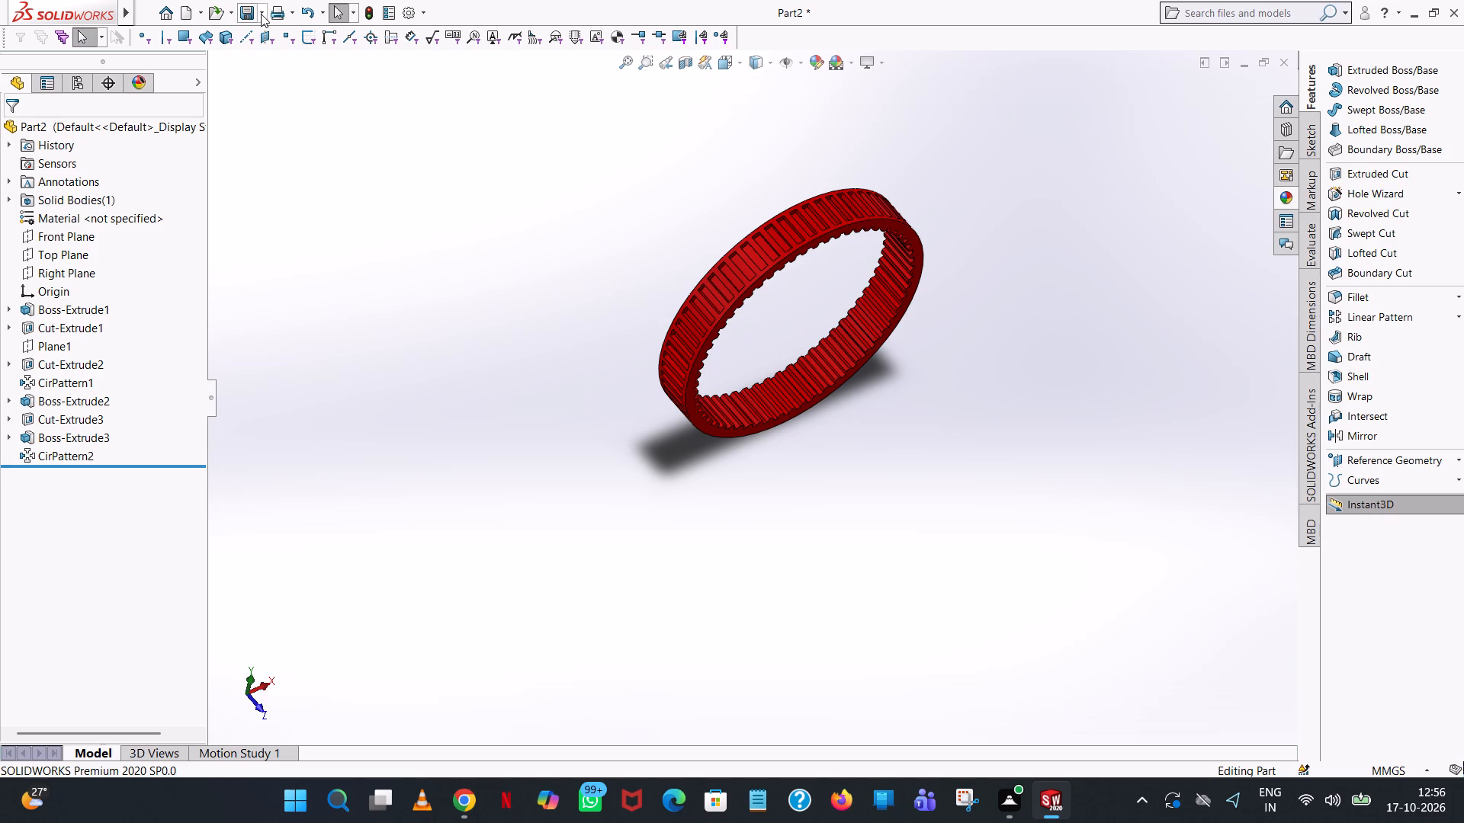
{"action": "left_click", "coordinate": [249, 8]}
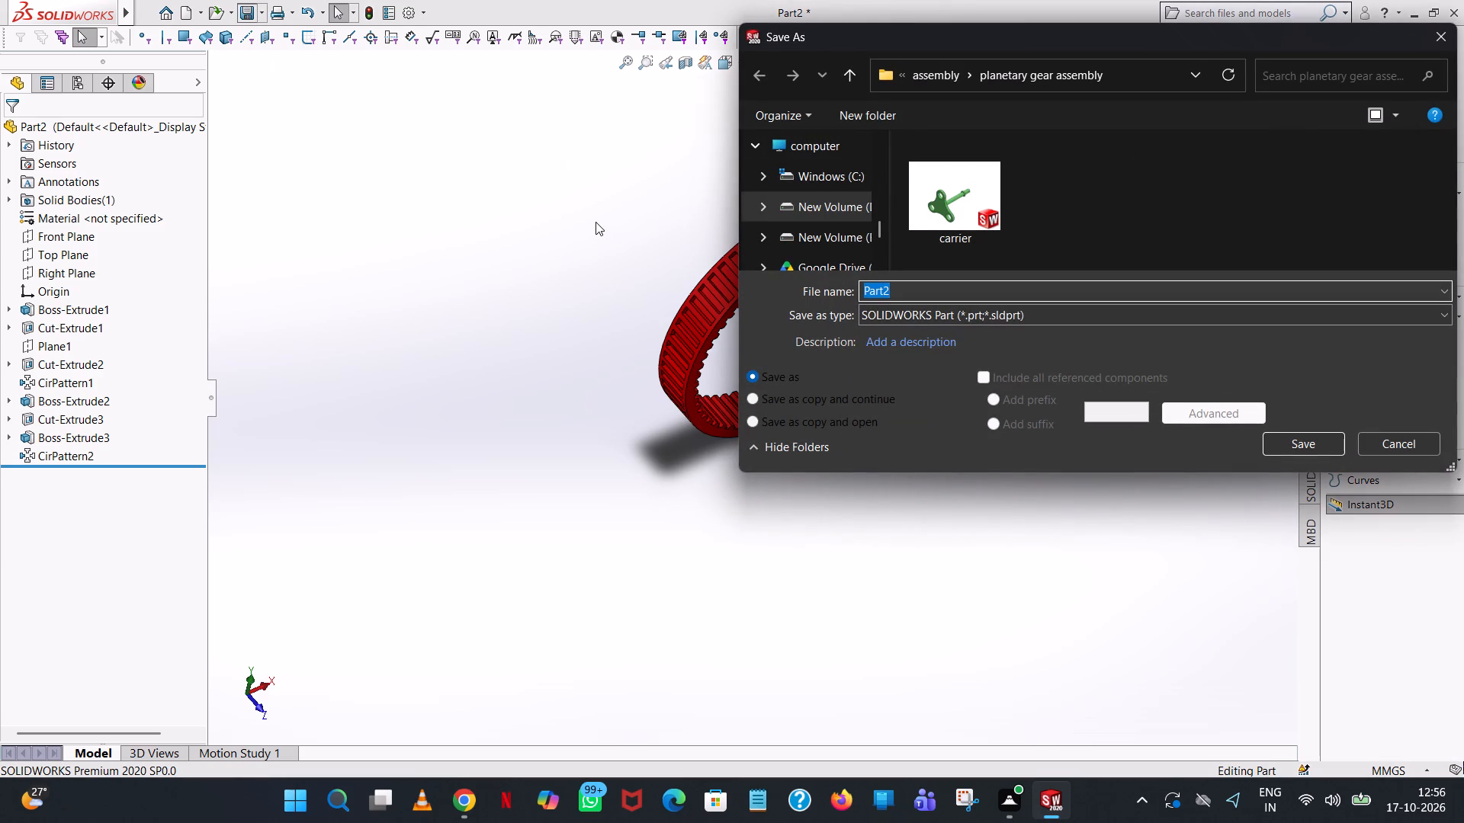
{"action": "left_click", "coordinate": [1448, 40]}
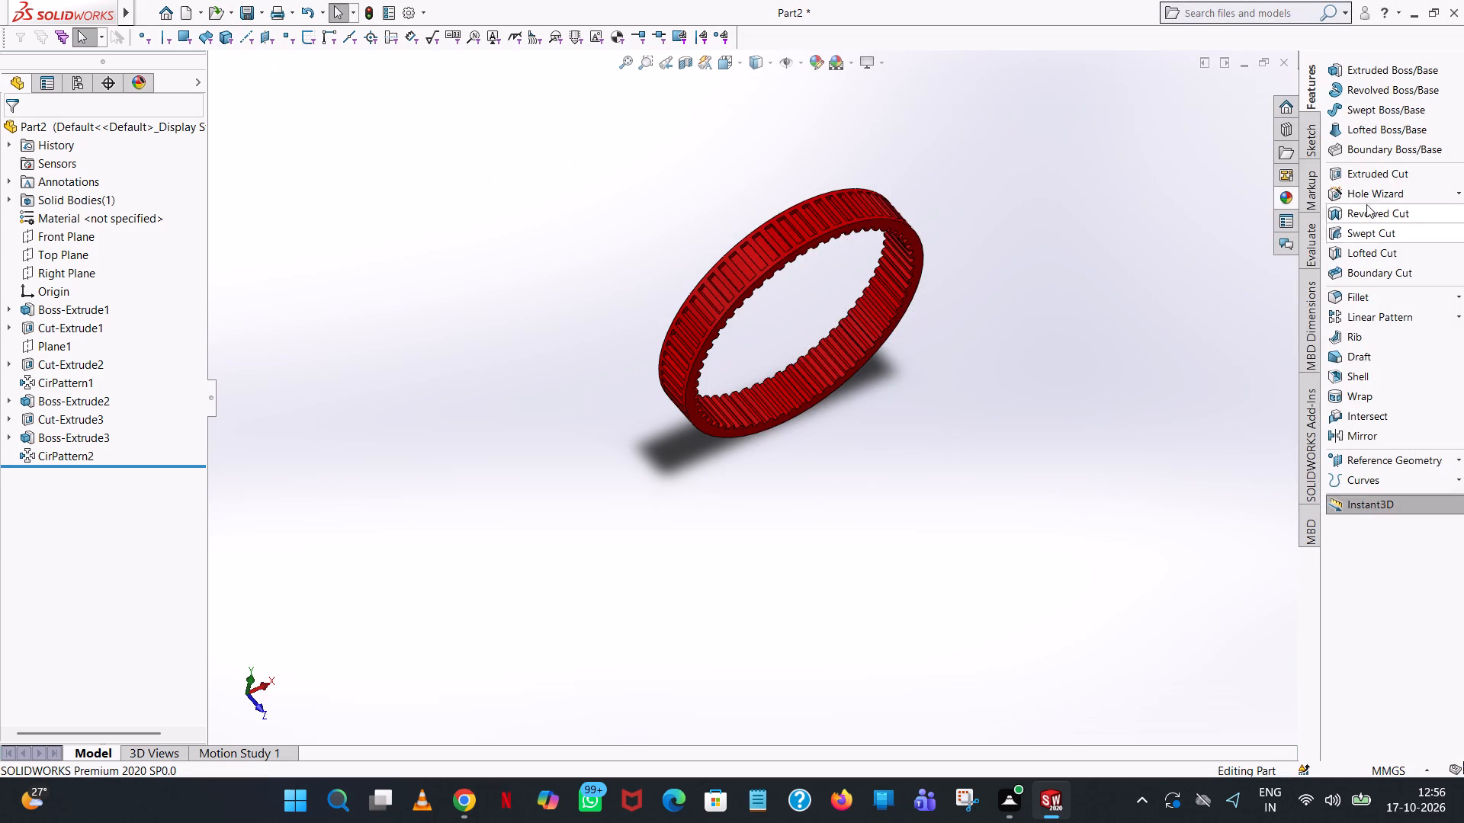
Fillet the ring's outer circular edge on one side face with a symmetric 0.25 mm radius.
{"action": "left_click", "coordinate": [1370, 290]}
{"action": "middle_click_drag", "start_coordinate": [1207, 269], "coordinate": [1154, 174]}
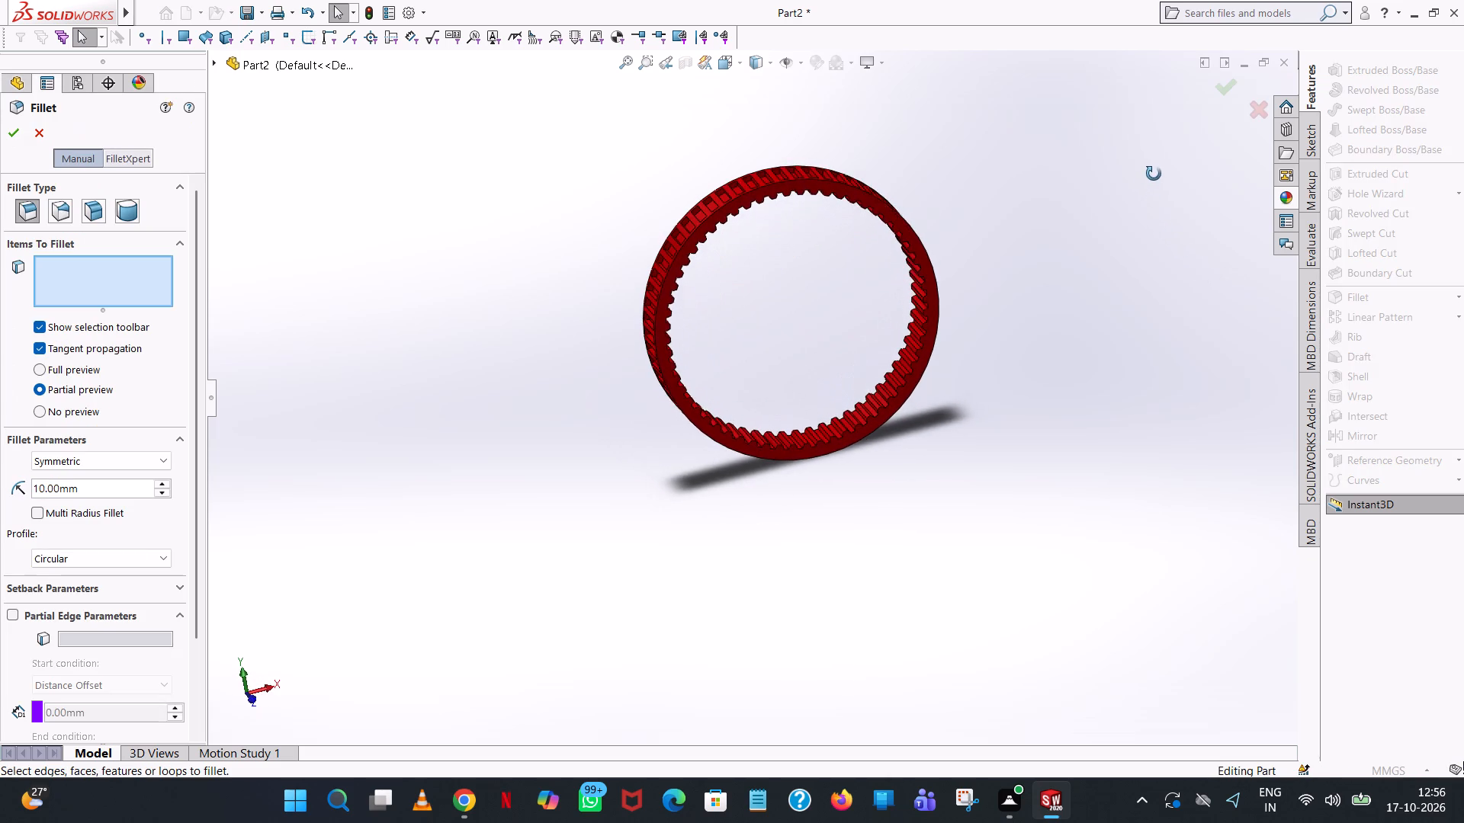
{"action": "middle_click_drag", "start_coordinate": [1154, 174], "coordinate": [1154, 173]}
{"action": "scroll", "coordinate": [1004, 223], "scroll_direction": "down", "scroll_amount": 5}
{"action": "middle_click_drag", "start_coordinate": [888, 189], "coordinate": [736, 283]}
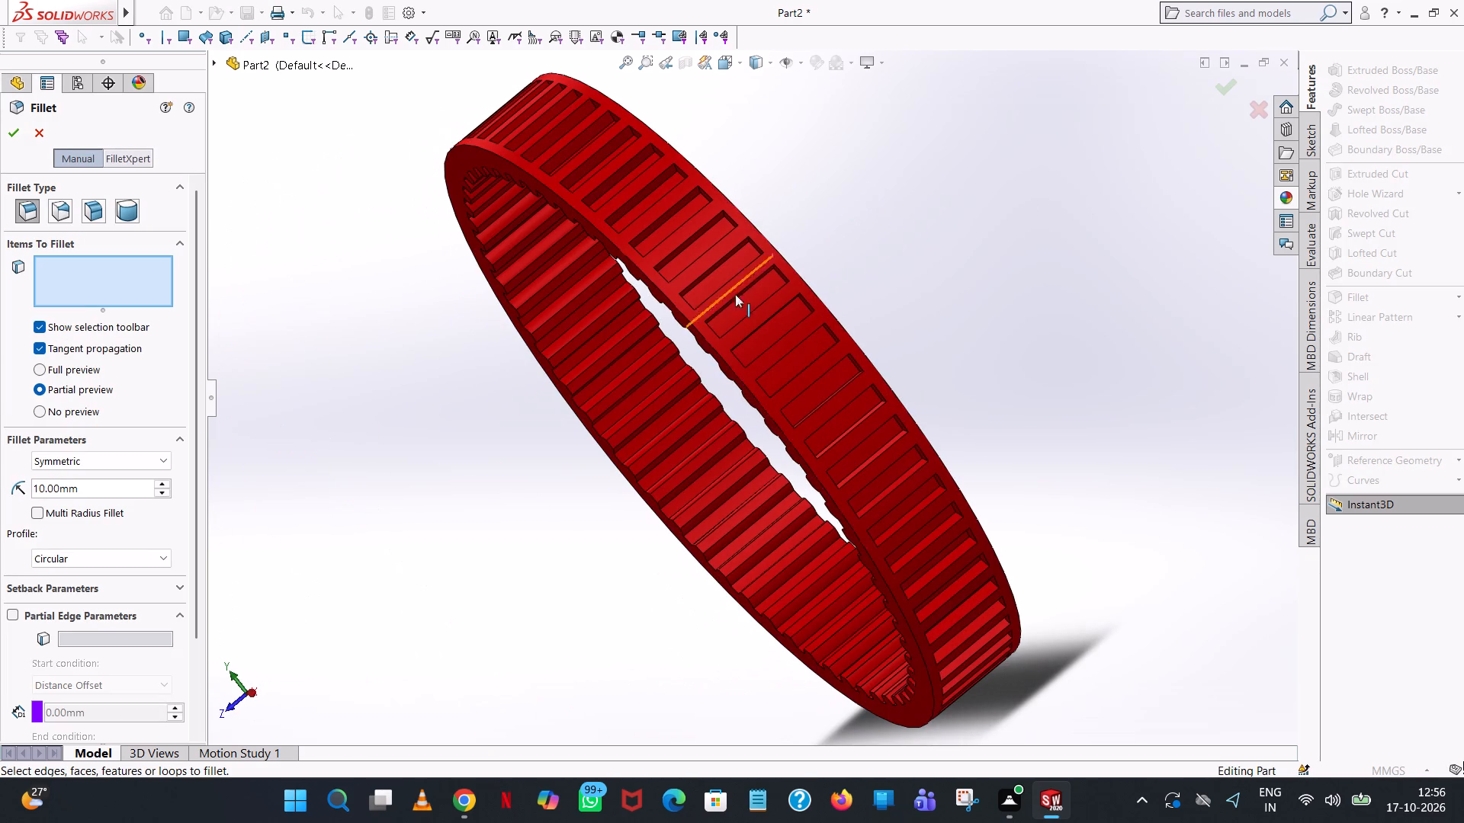
{"action": "double_click", "coordinate": [90, 490]}
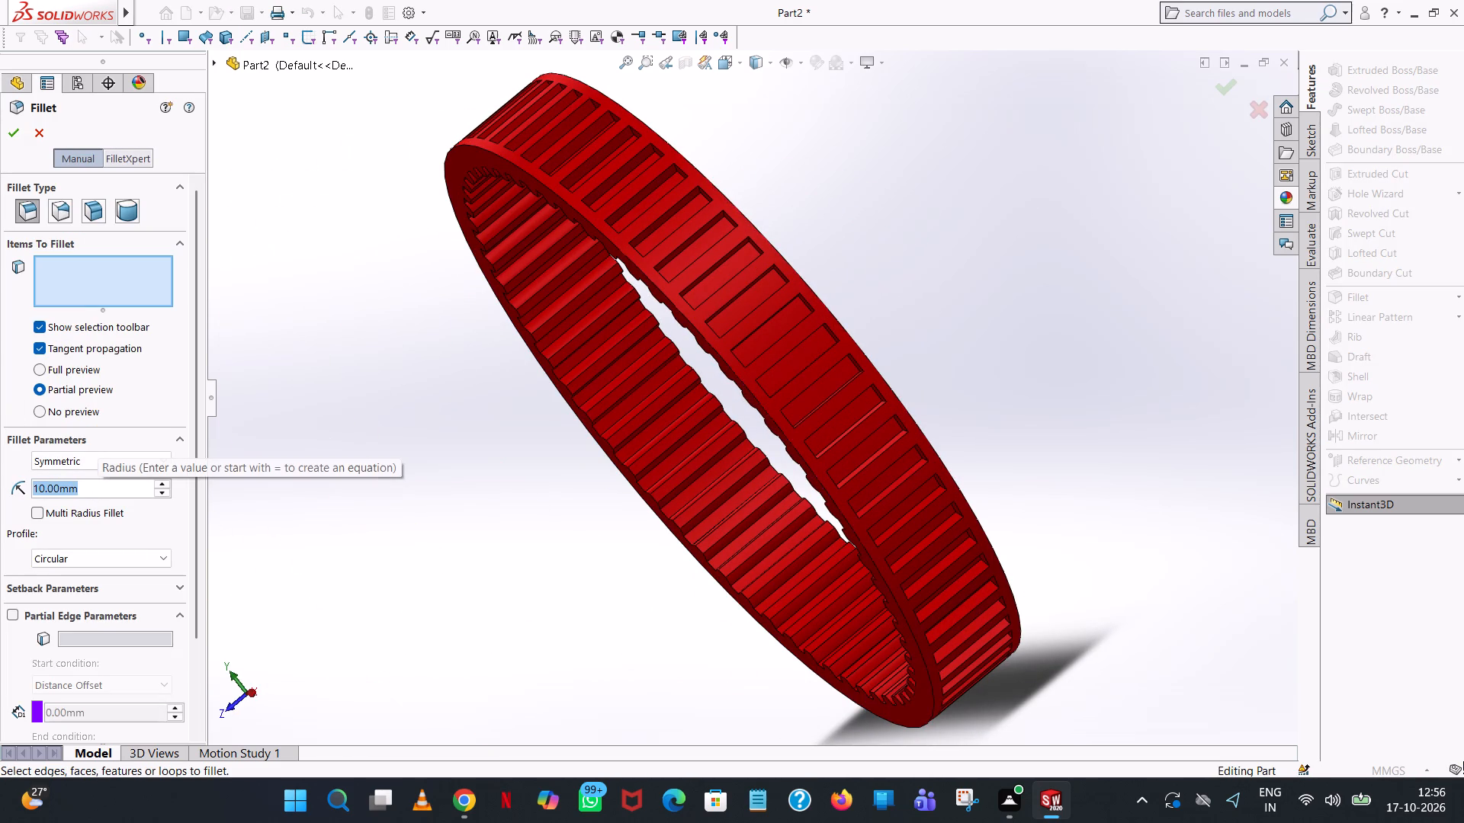
{"action": "type", "text": "0.25"}
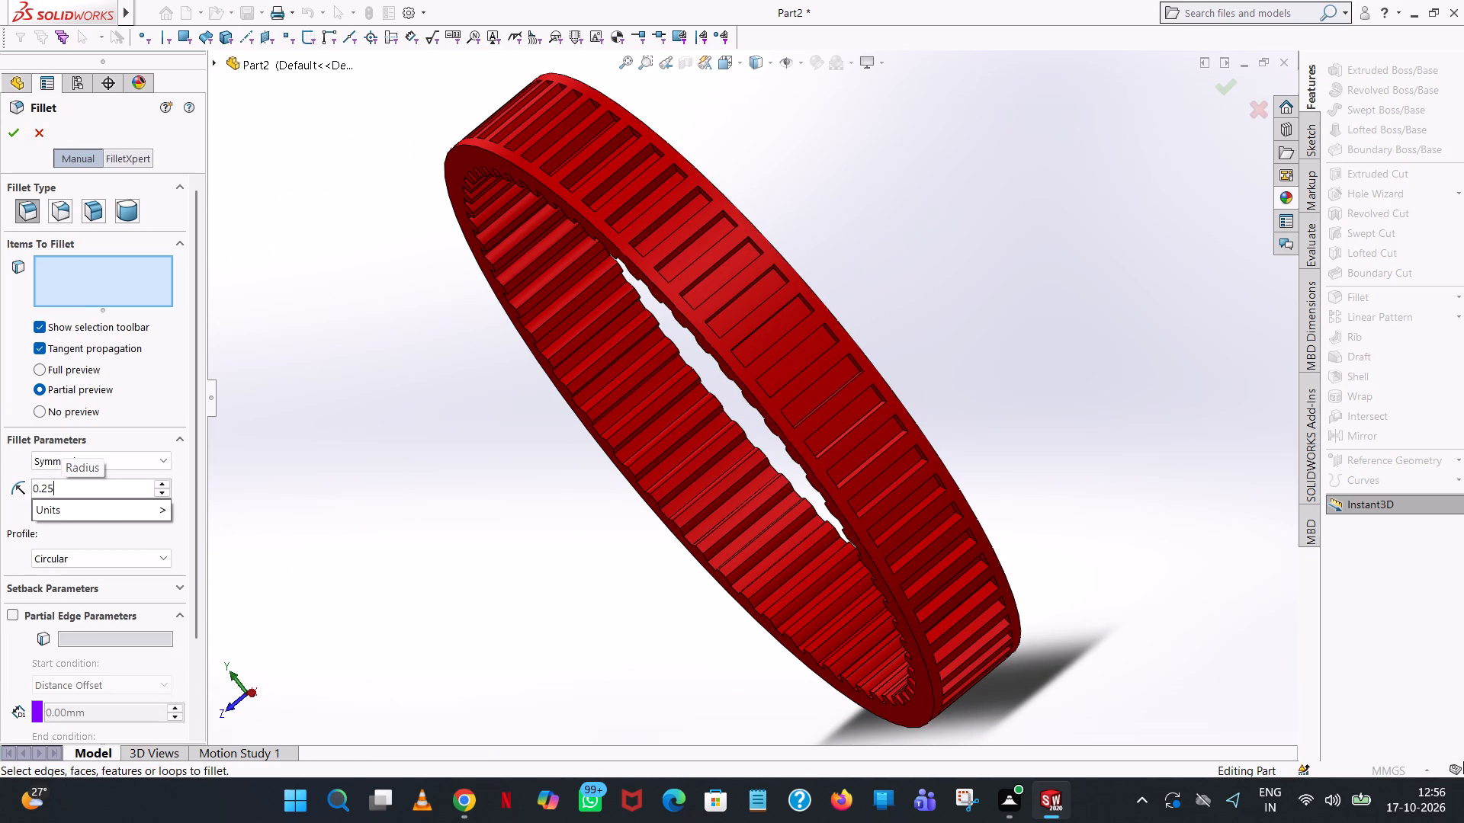
{"action": "left_click", "coordinate": [355, 323]}
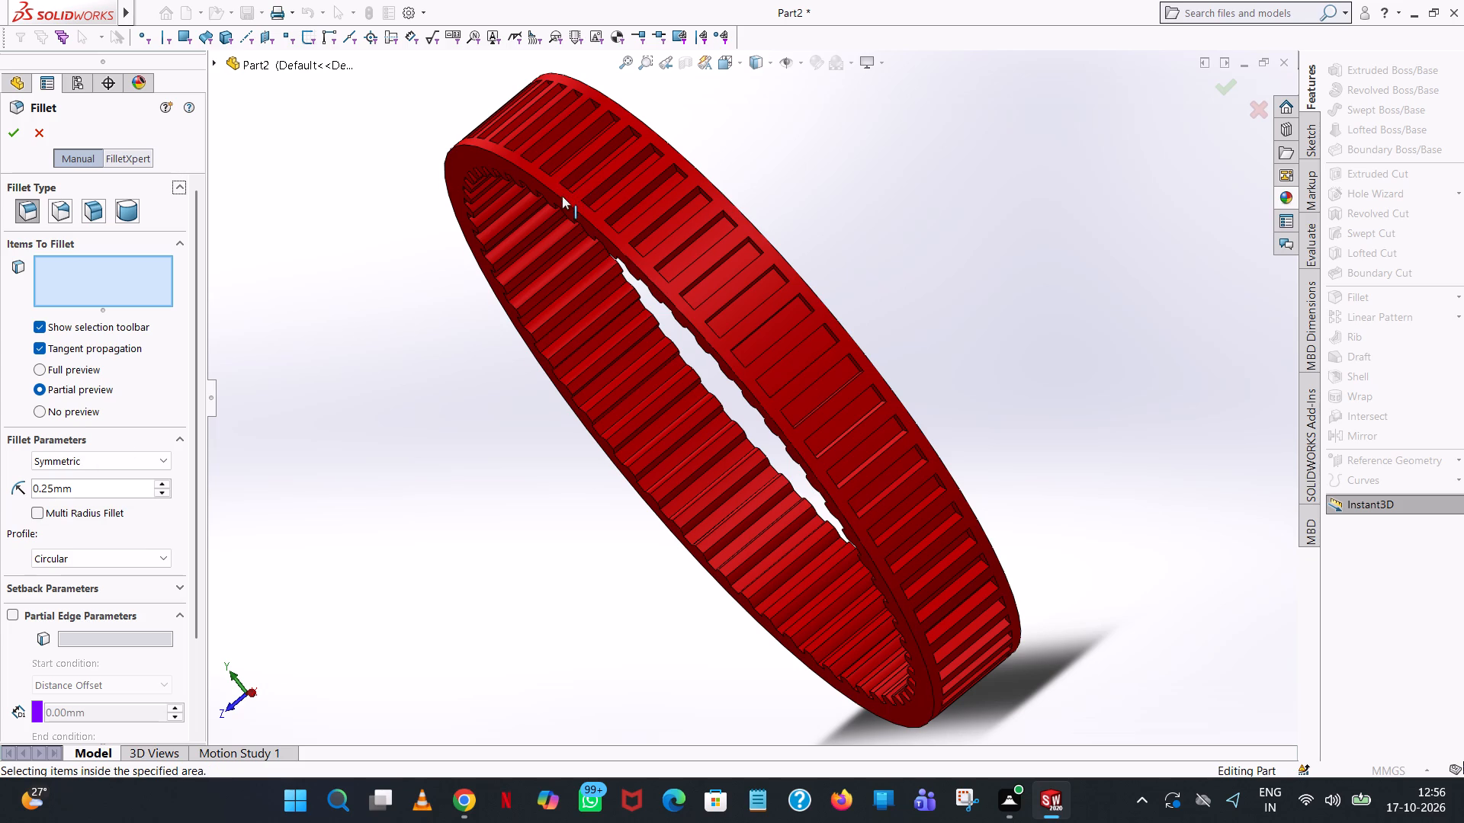
{"action": "left_click", "coordinate": [562, 197]}
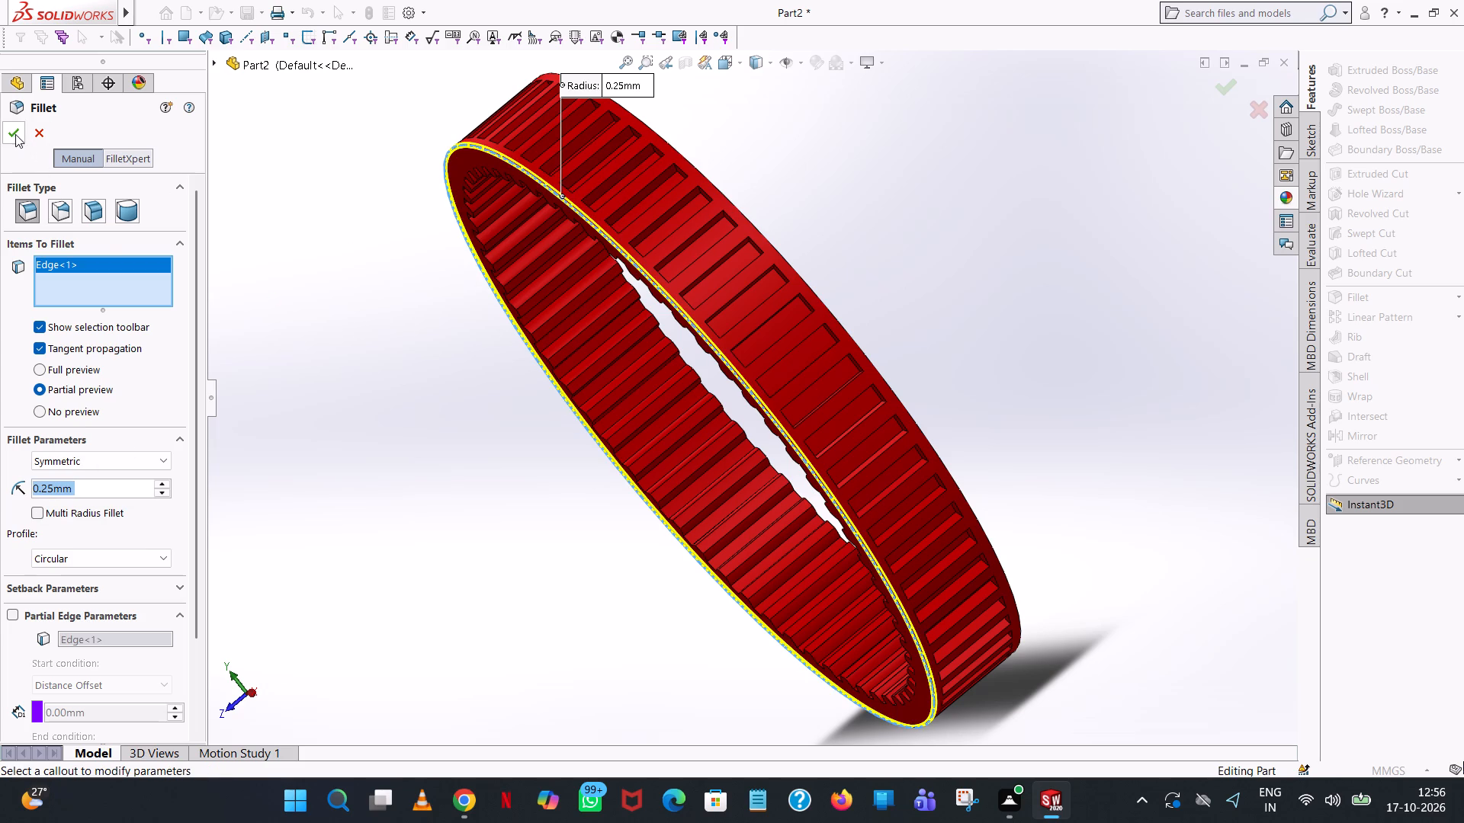
{"action": "left_click", "coordinate": [14, 134]}
{"action": "left_click", "coordinate": [958, 194]}
Fillet the outer circular edge on the ring's opposite side face with a 0.25 mm radius.
{"action": "middle_click_drag", "start_coordinate": [950, 204], "coordinate": [917, 177]}
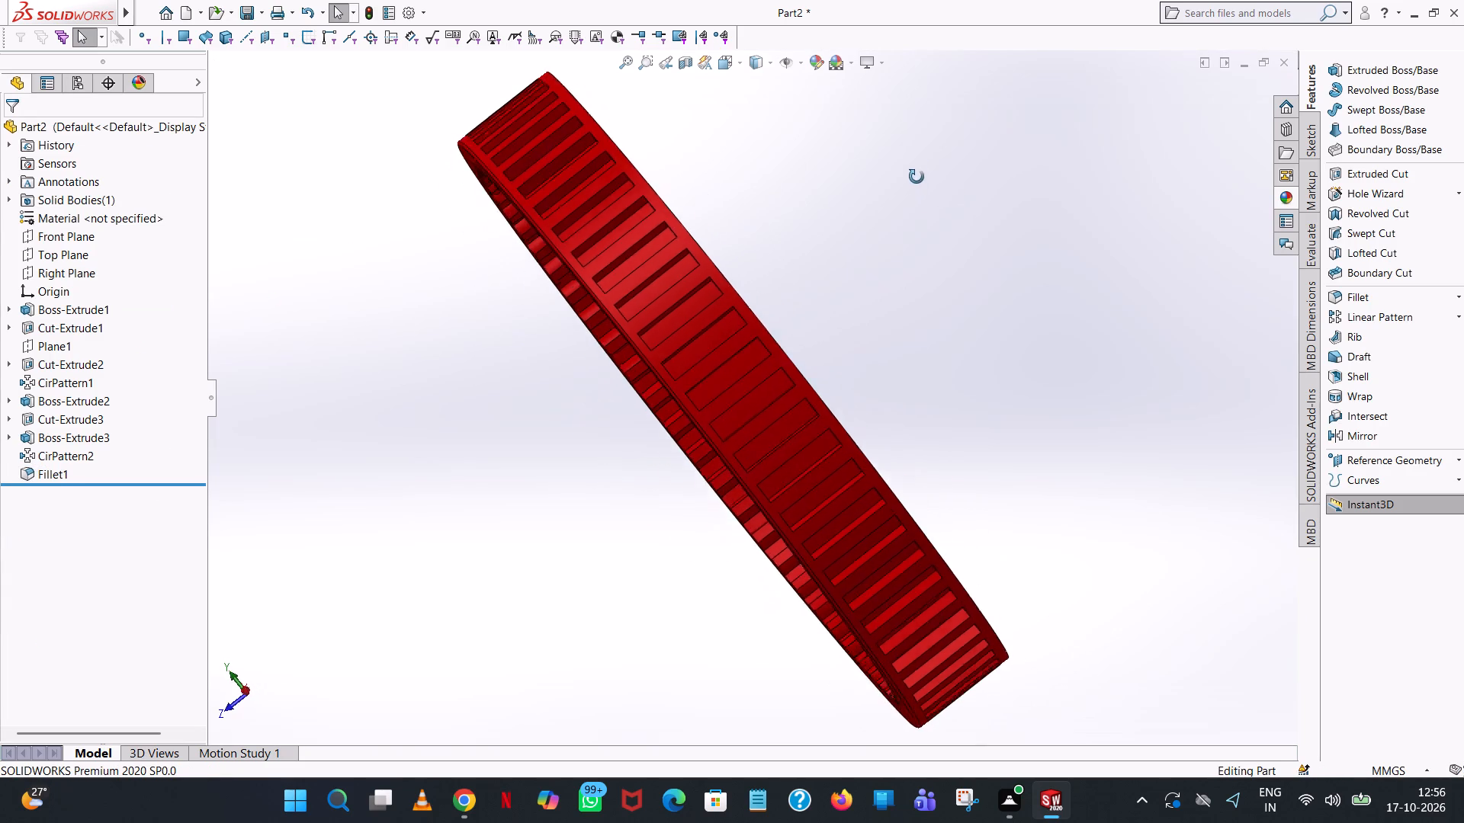
{"action": "middle_click_drag", "start_coordinate": [917, 177], "coordinate": [897, 244]}
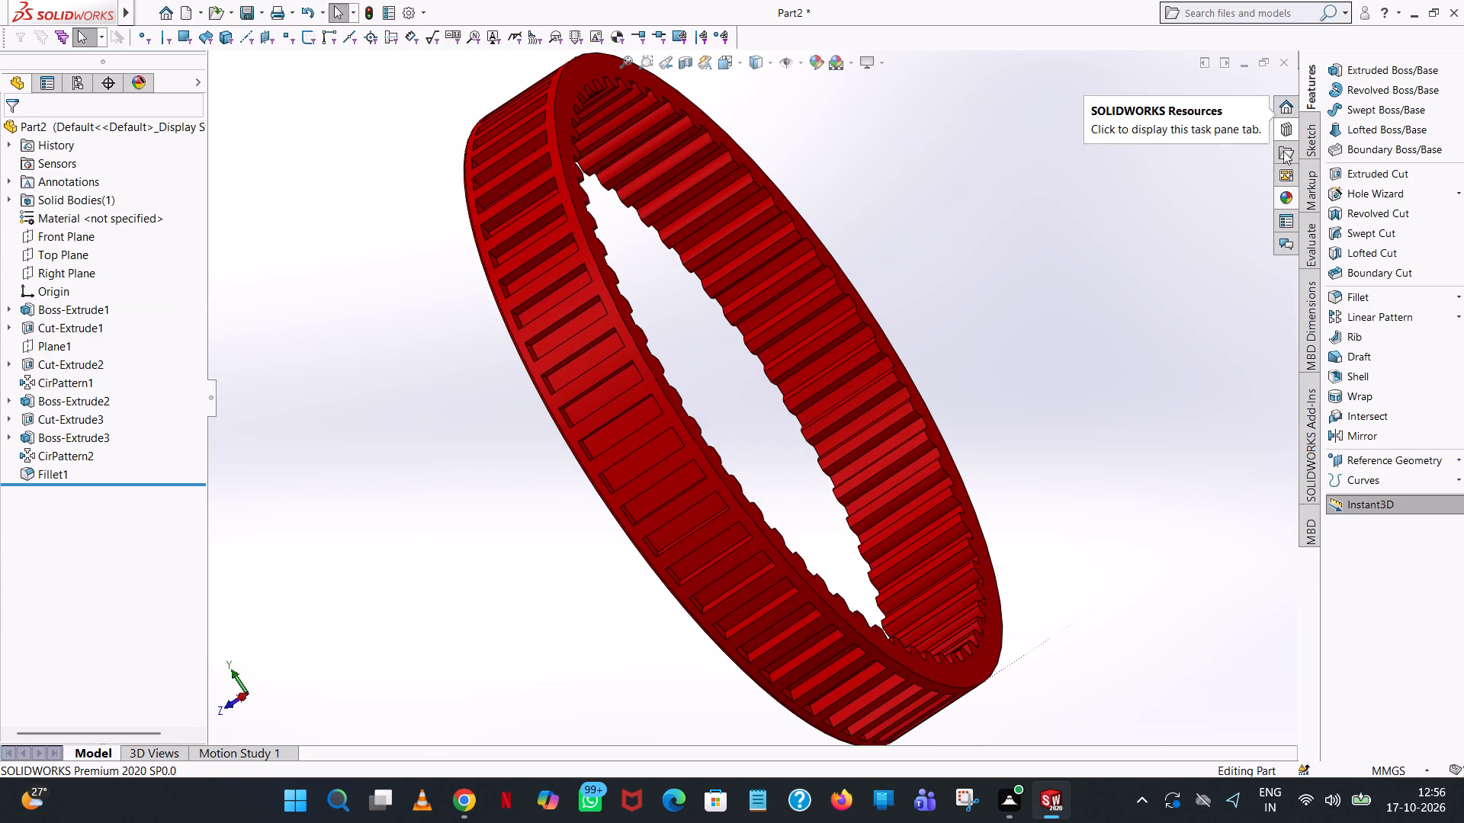
{"action": "left_click", "coordinate": [1409, 299]}
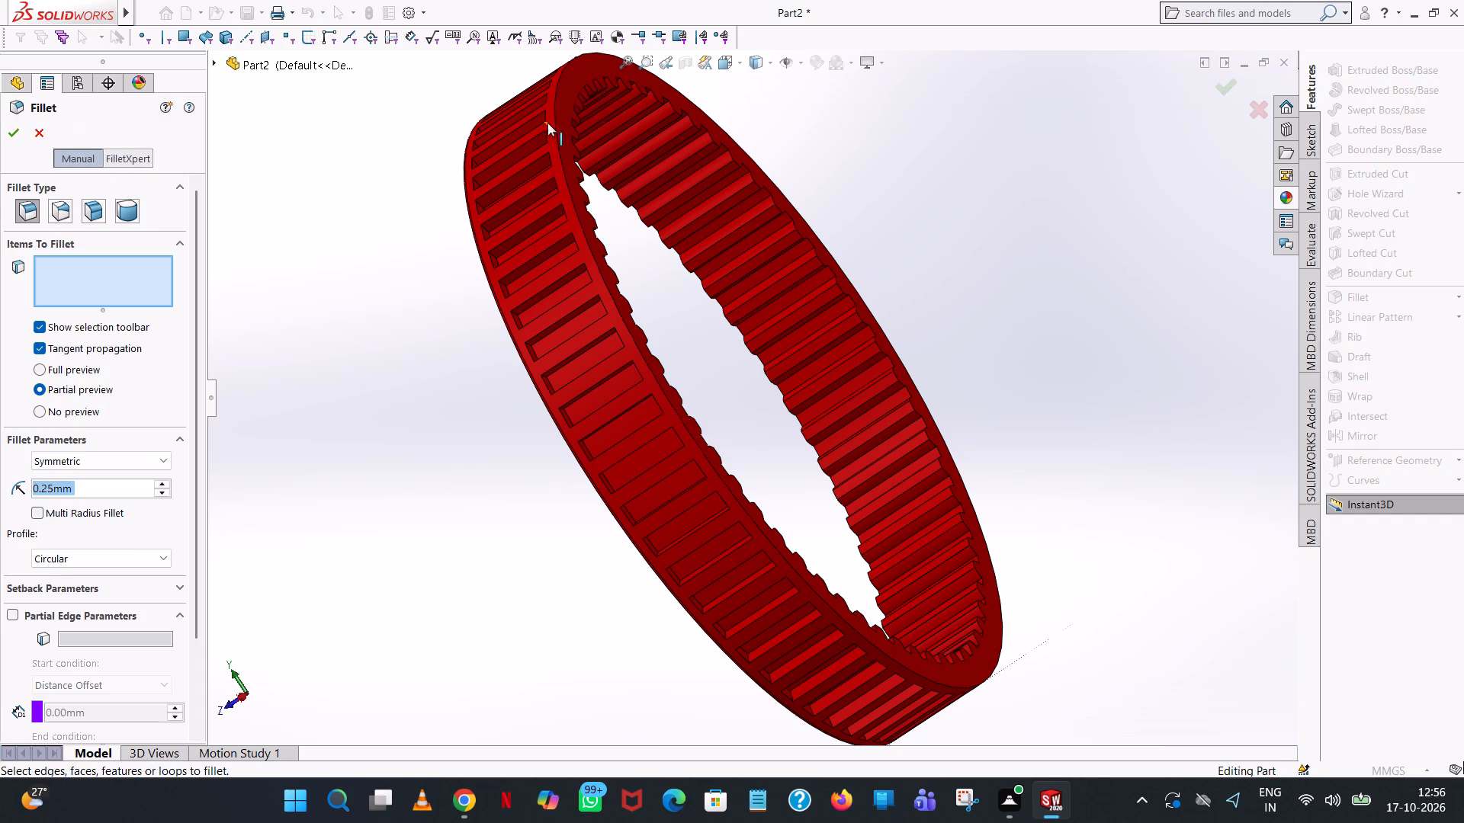
{"action": "left_click", "coordinate": [556, 144]}
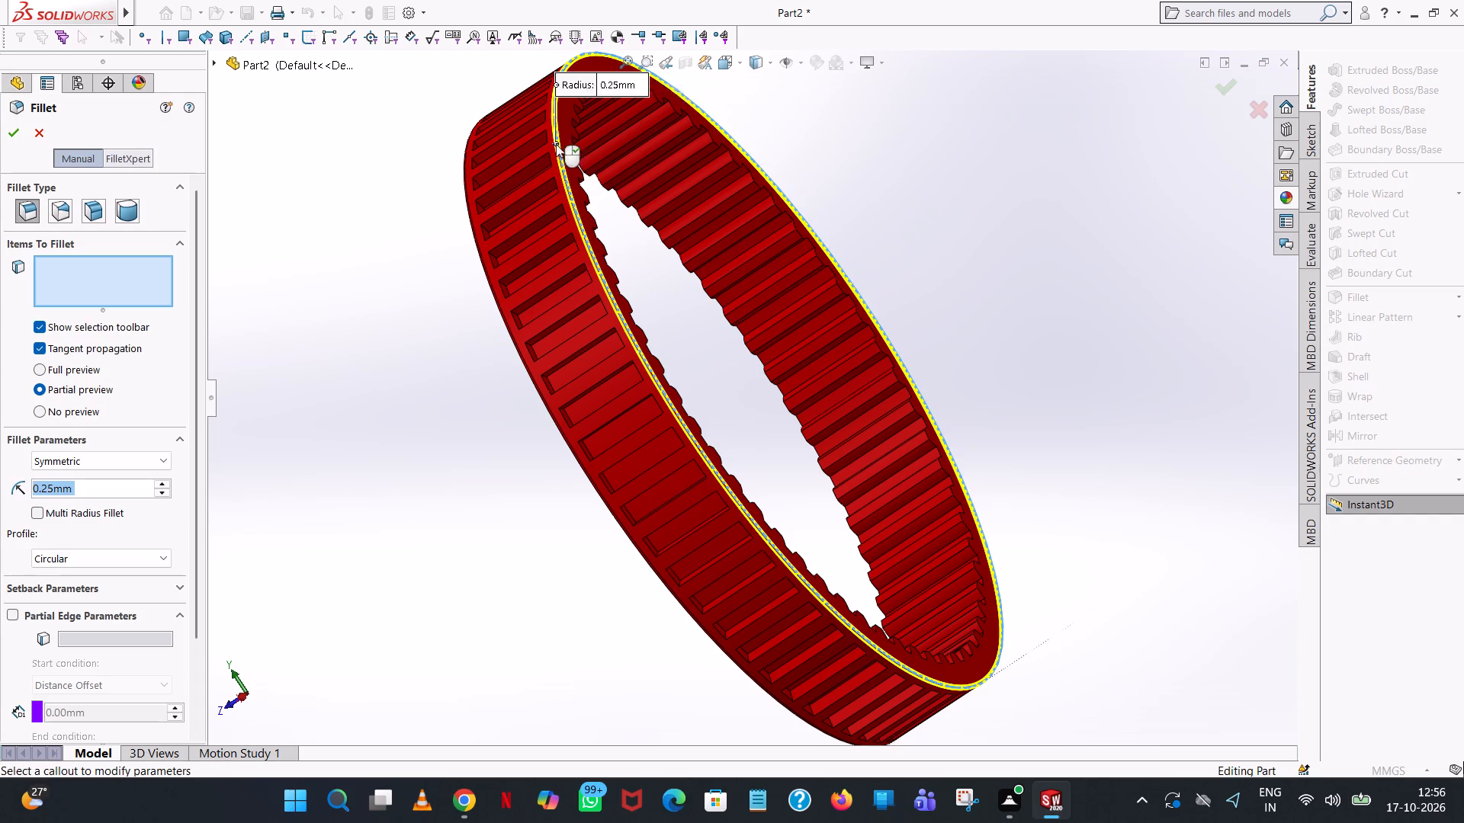
{"action": "left_click", "coordinate": [7, 125]}
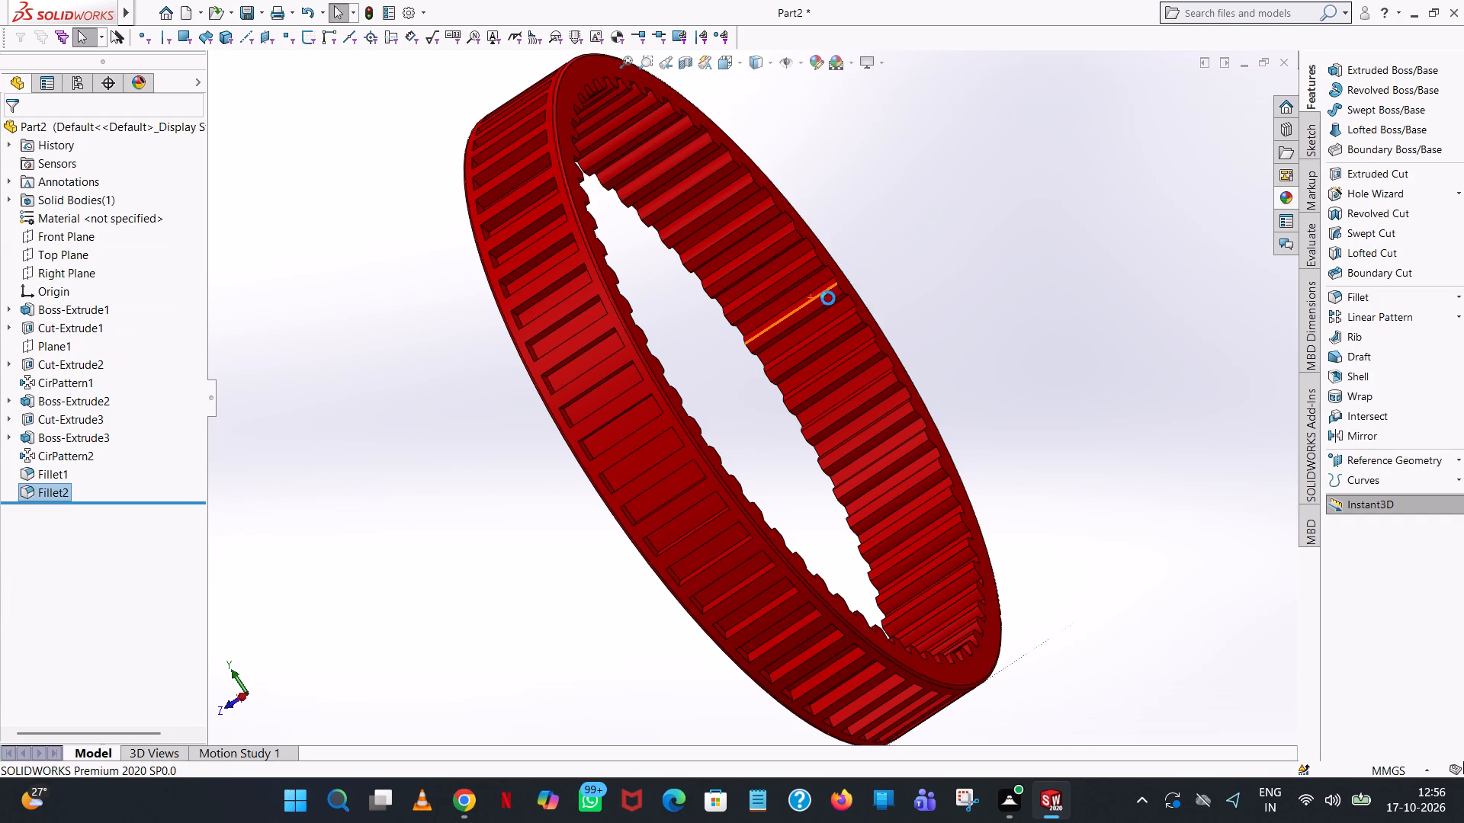
Save the part as "ring gear" in the planetary gear assembly folder.
{"action": "middle_click_drag", "start_coordinate": [775, 340], "coordinate": [865, 222]}
{"action": "scroll", "coordinate": [856, 236], "scroll_direction": "up", "scroll_amount": 1}
{"action": "scroll", "coordinate": [872, 271], "scroll_direction": "down", "scroll_amount": 7}
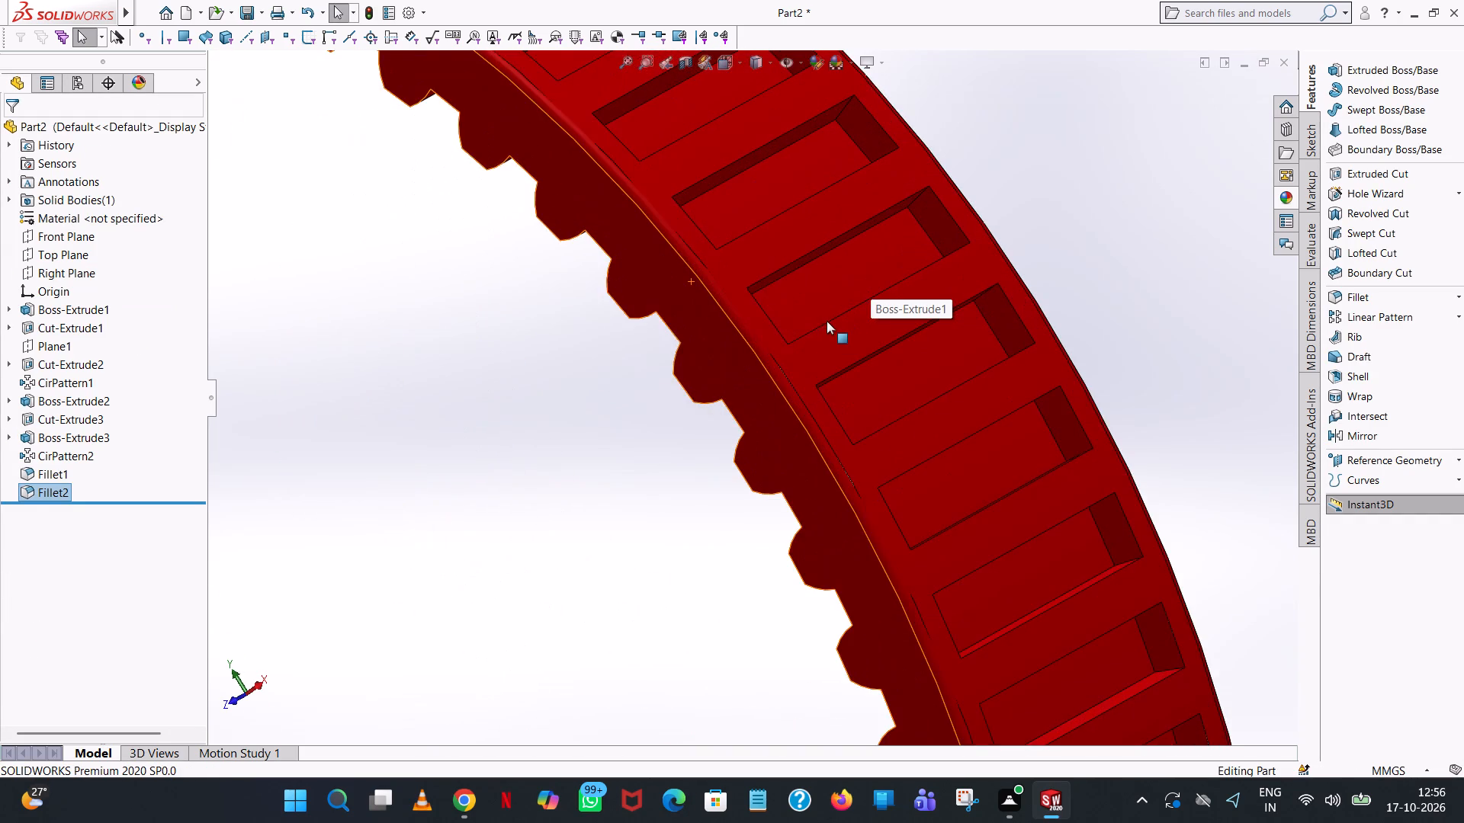
{"action": "scroll", "coordinate": [795, 342], "scroll_direction": "down", "scroll_amount": 2}
{"action": "scroll", "coordinate": [739, 360], "scroll_direction": "up", "scroll_amount": 8}
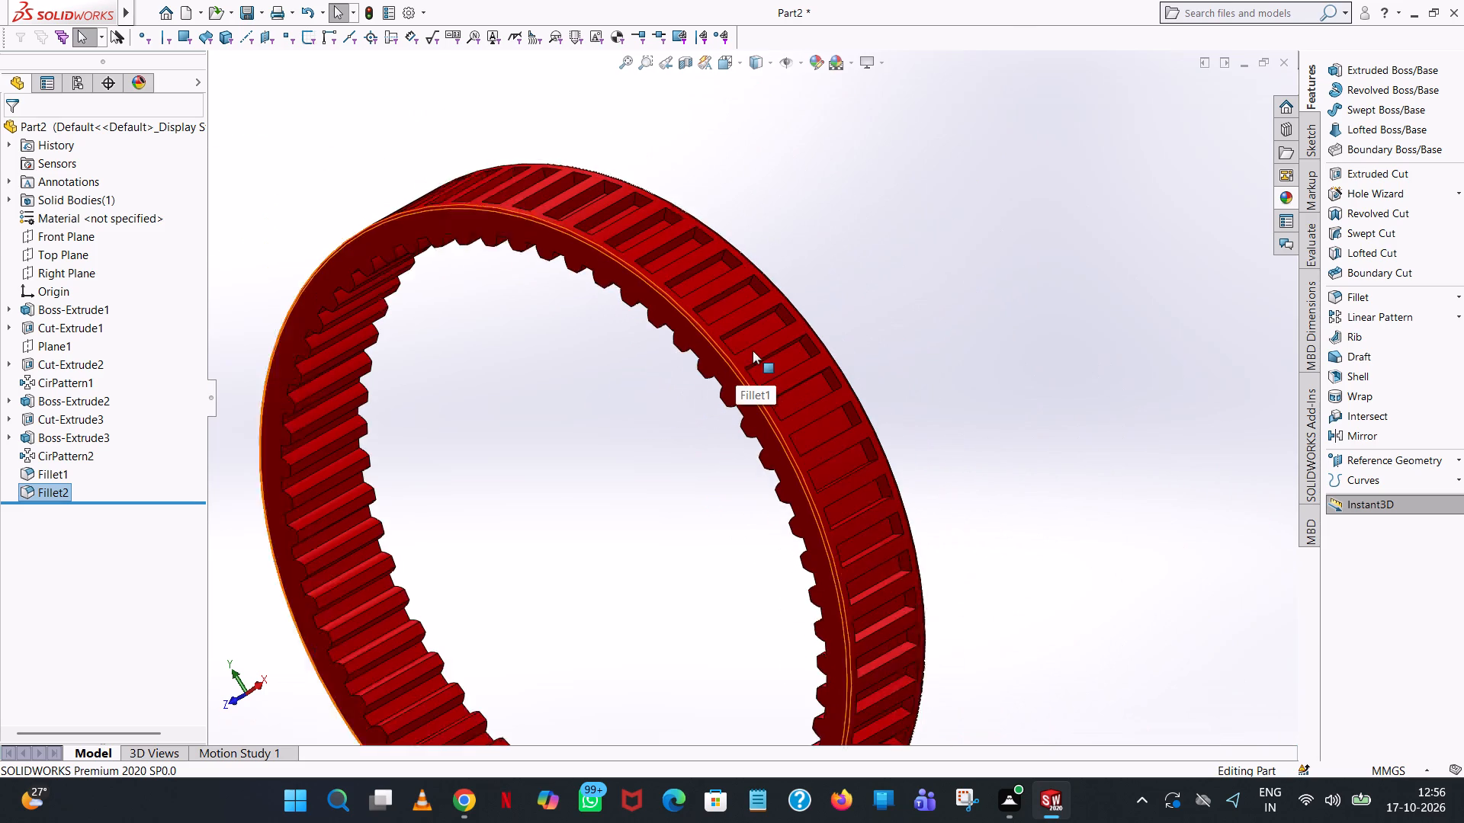
{"action": "scroll", "coordinate": [753, 351], "scroll_direction": "up", "scroll_amount": 1}
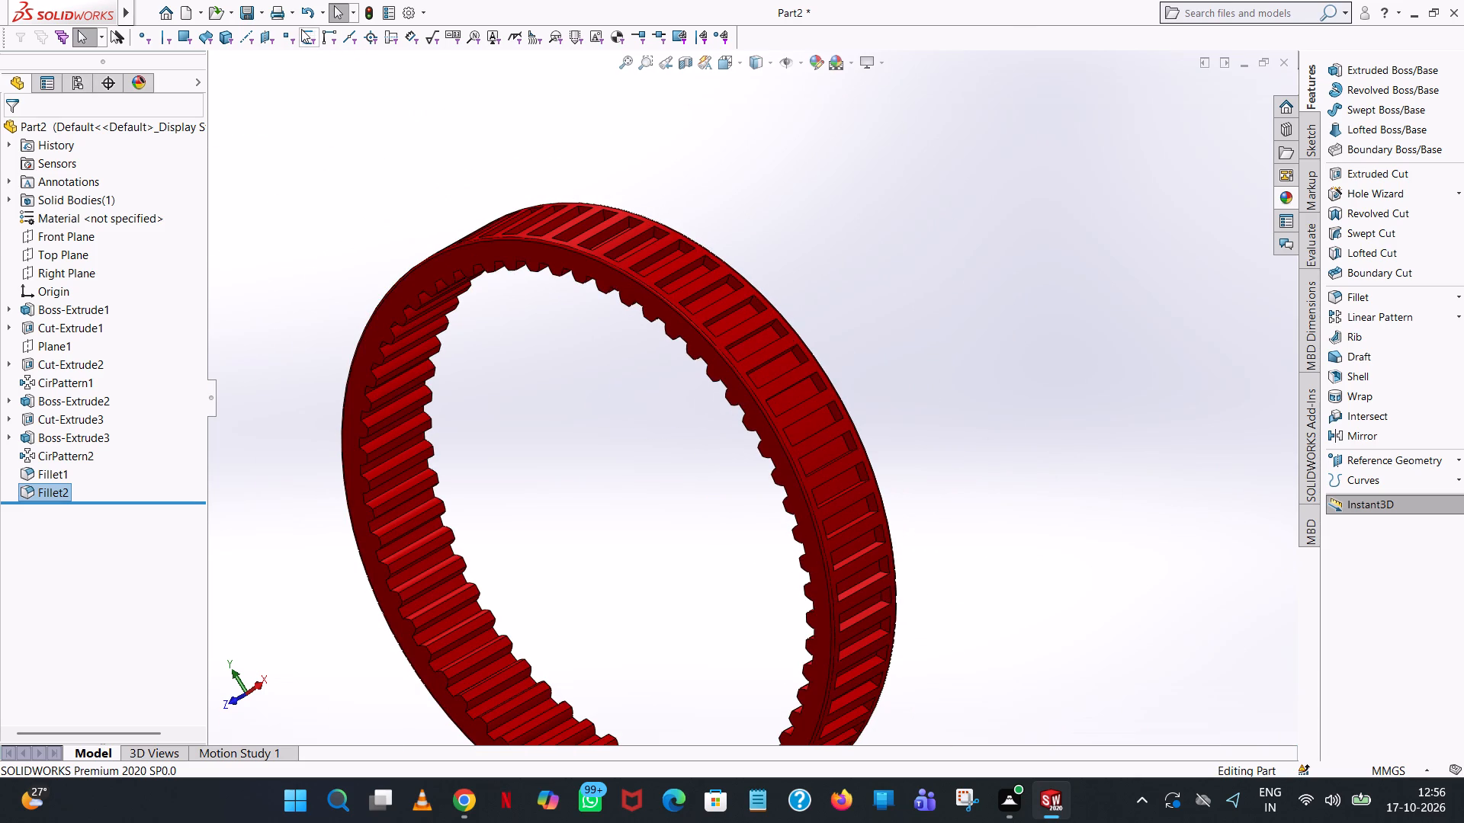
{"action": "left_click", "coordinate": [251, 11]}
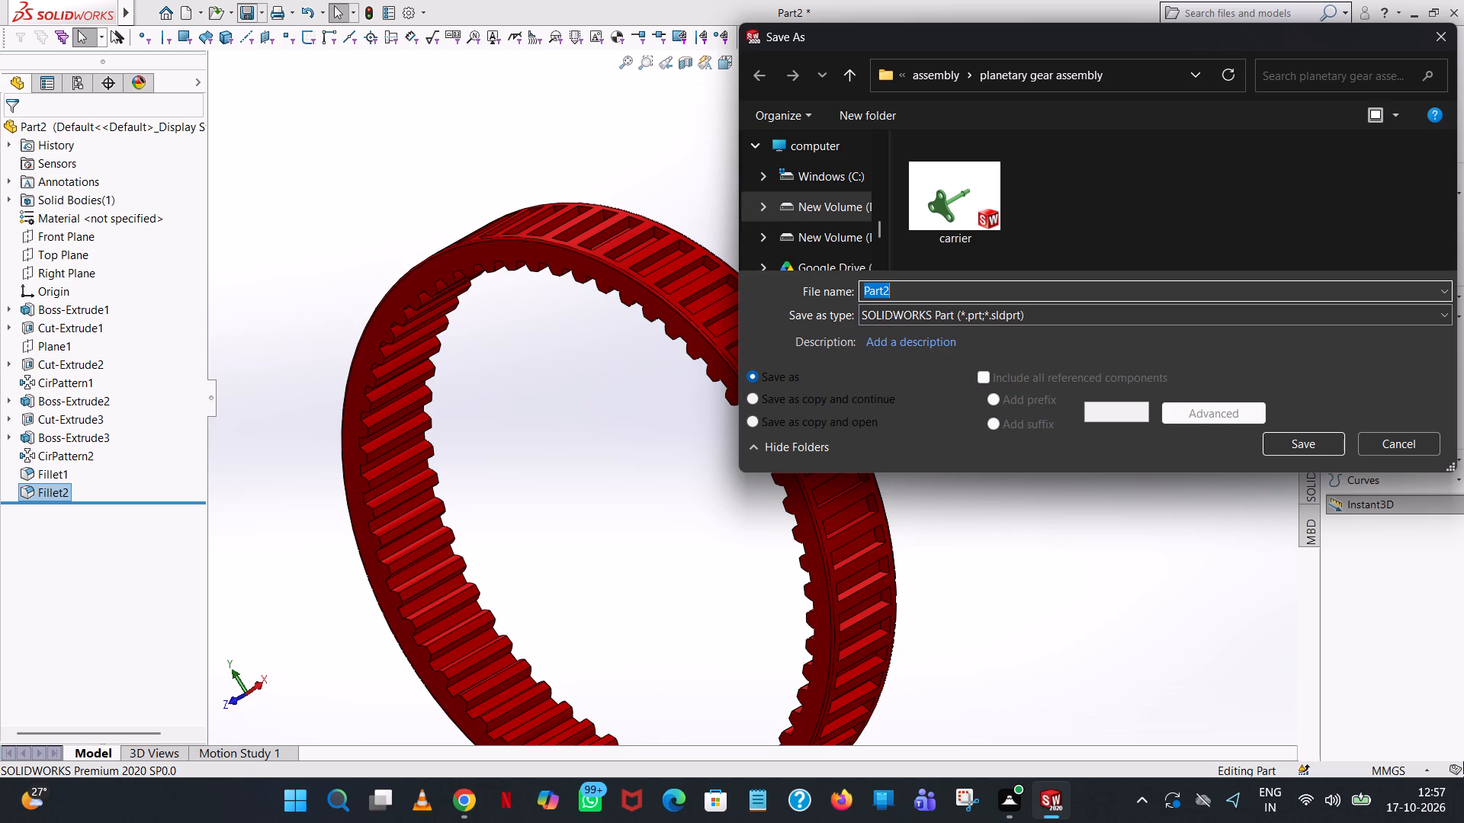
{"action": "type", "text": "ring gear"}
{"action": "left_click", "coordinate": [1317, 449]}
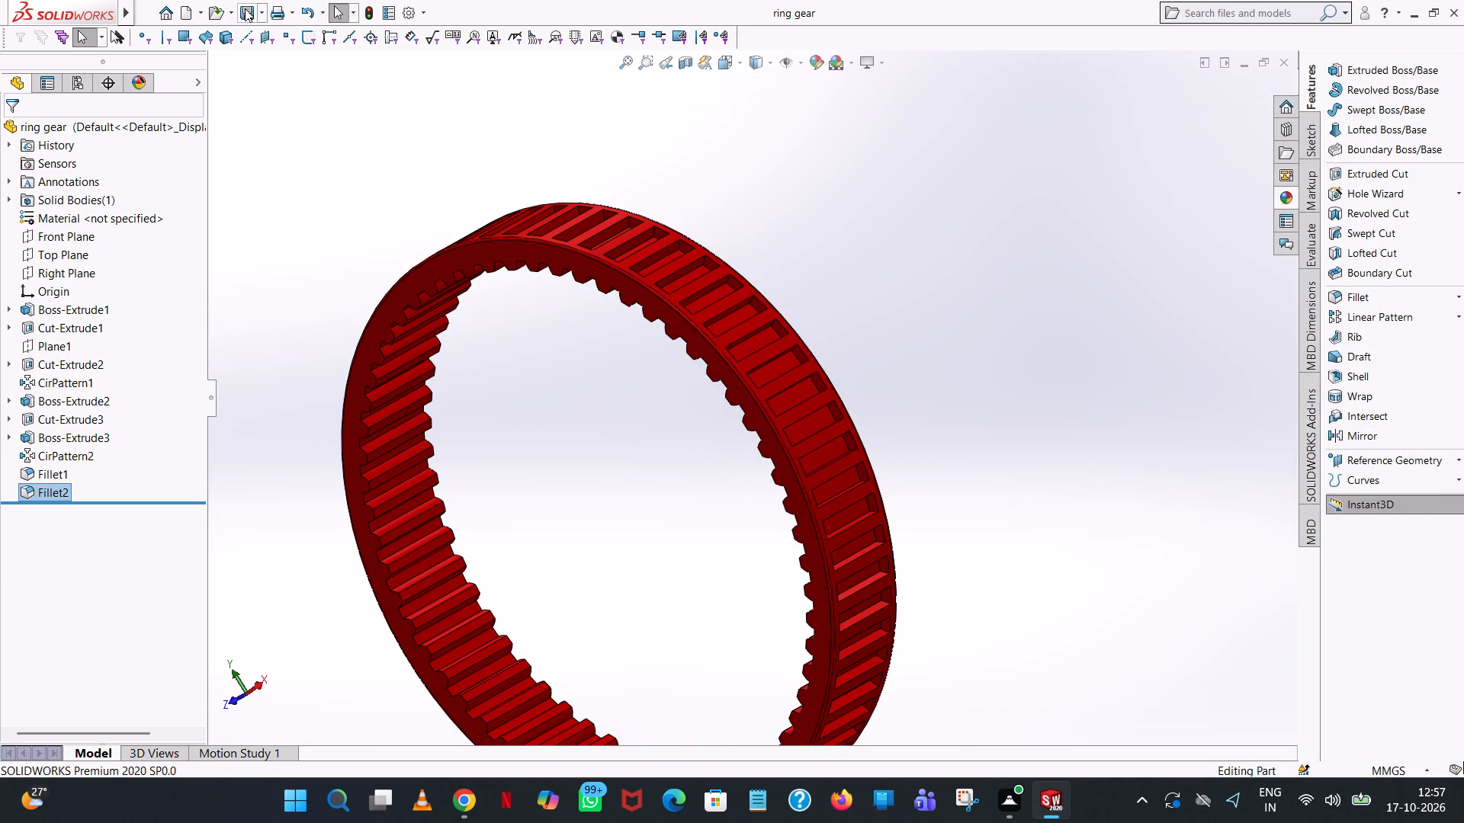
Save a copy of the ring gear as an Adobe PDF file in the planetary gear assembly folder.
{"action": "left_click", "coordinate": [266, 10]}
{"action": "left_click", "coordinate": [286, 58]}
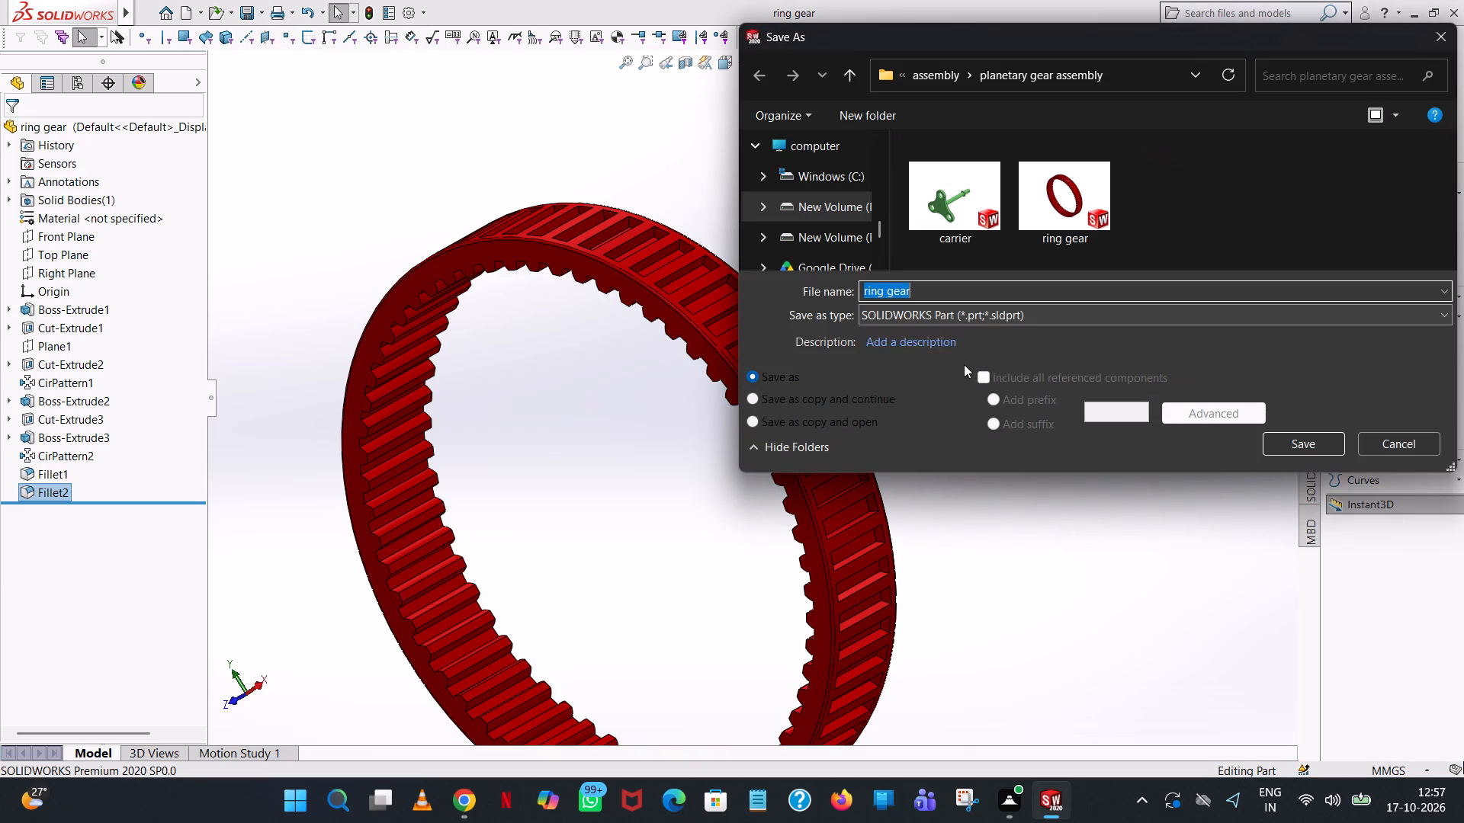
{"action": "left_click", "coordinate": [994, 315]}
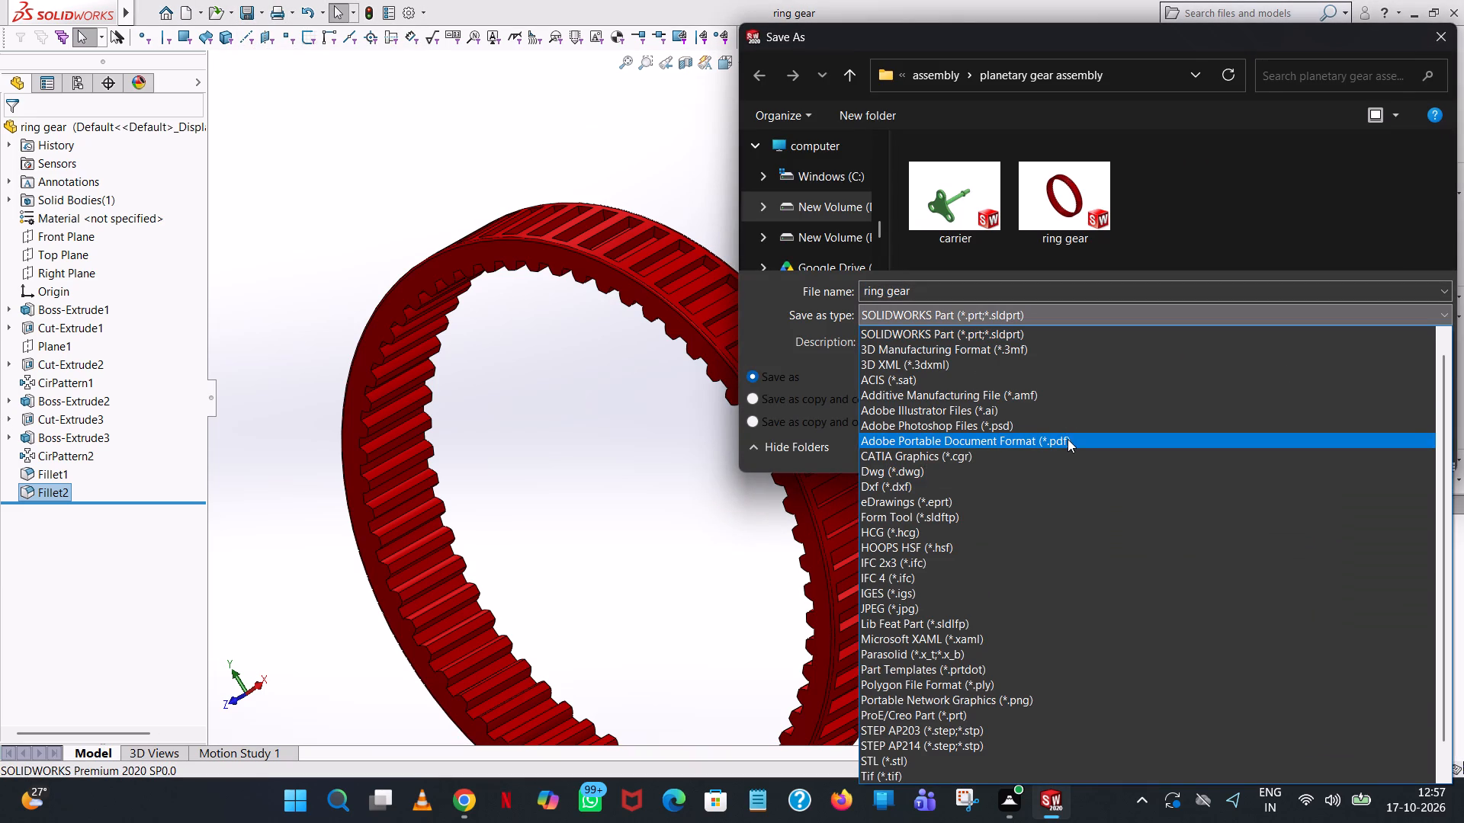
{"action": "left_click", "coordinate": [1067, 439]}
{"action": "left_click", "coordinate": [1302, 470]}
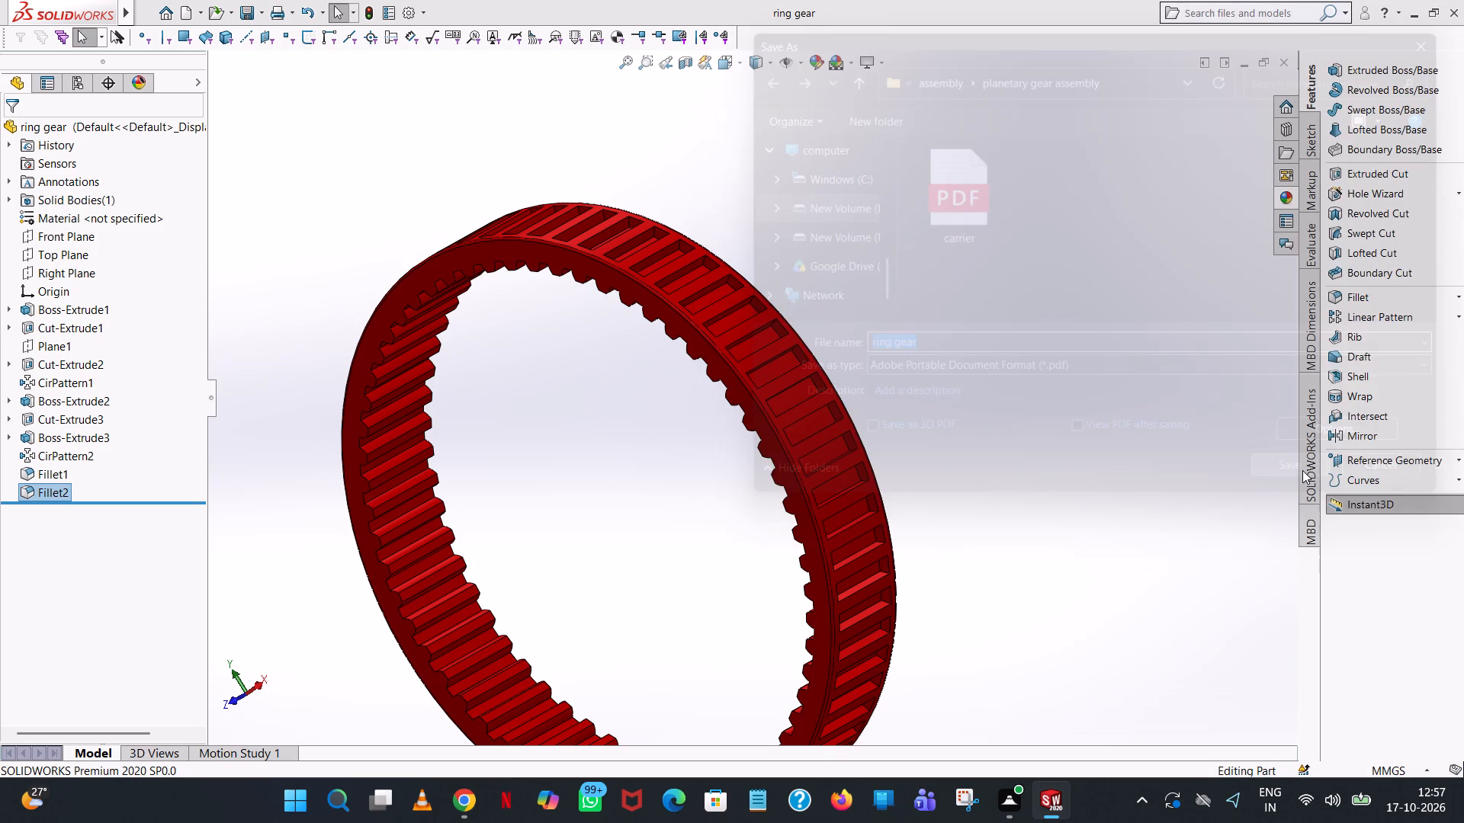
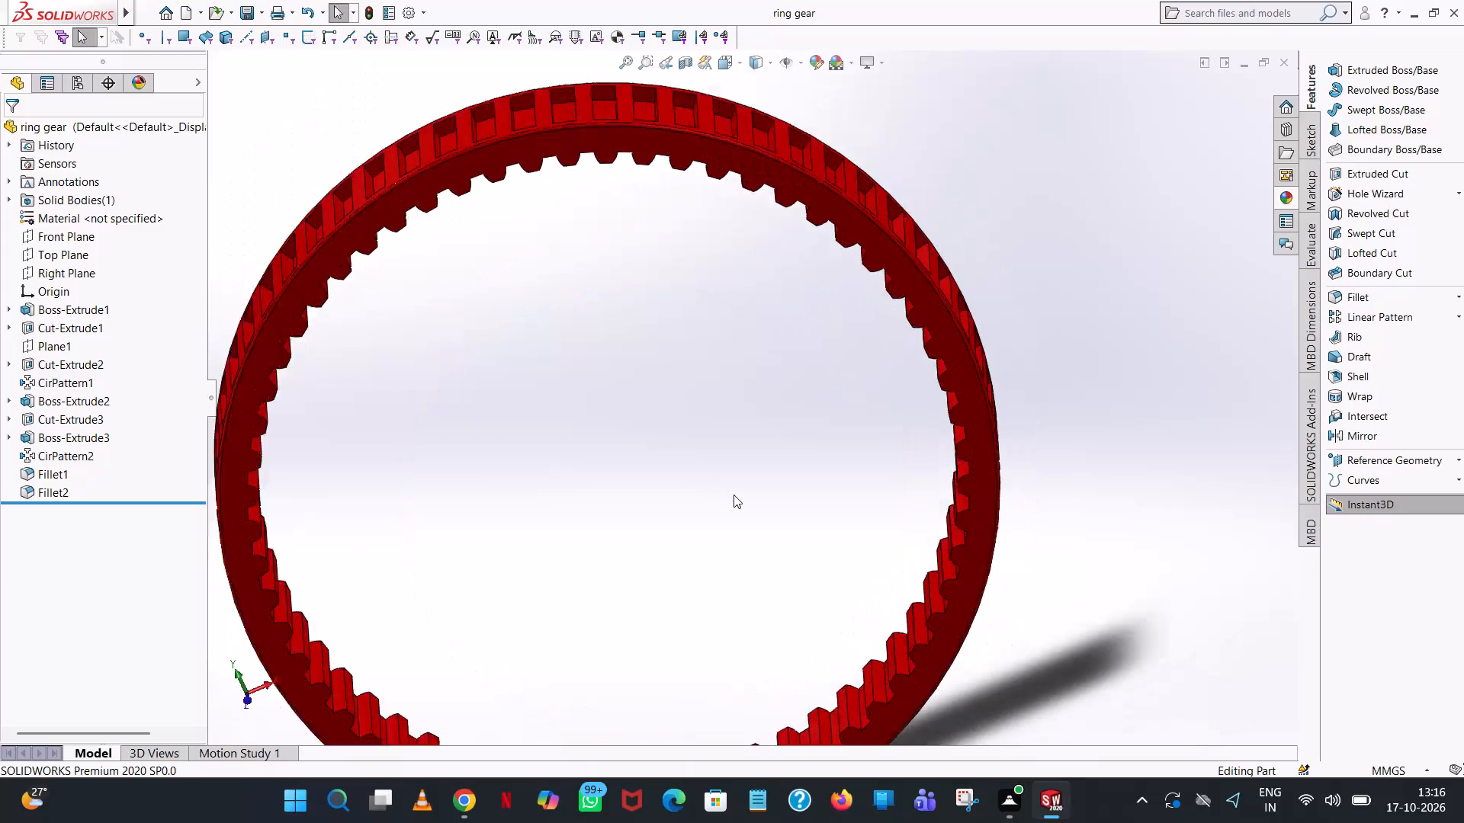
Save the ring gear part.
{"action": "scroll", "coordinate": [734, 495], "scroll_direction": "up", "scroll_amount": 5}
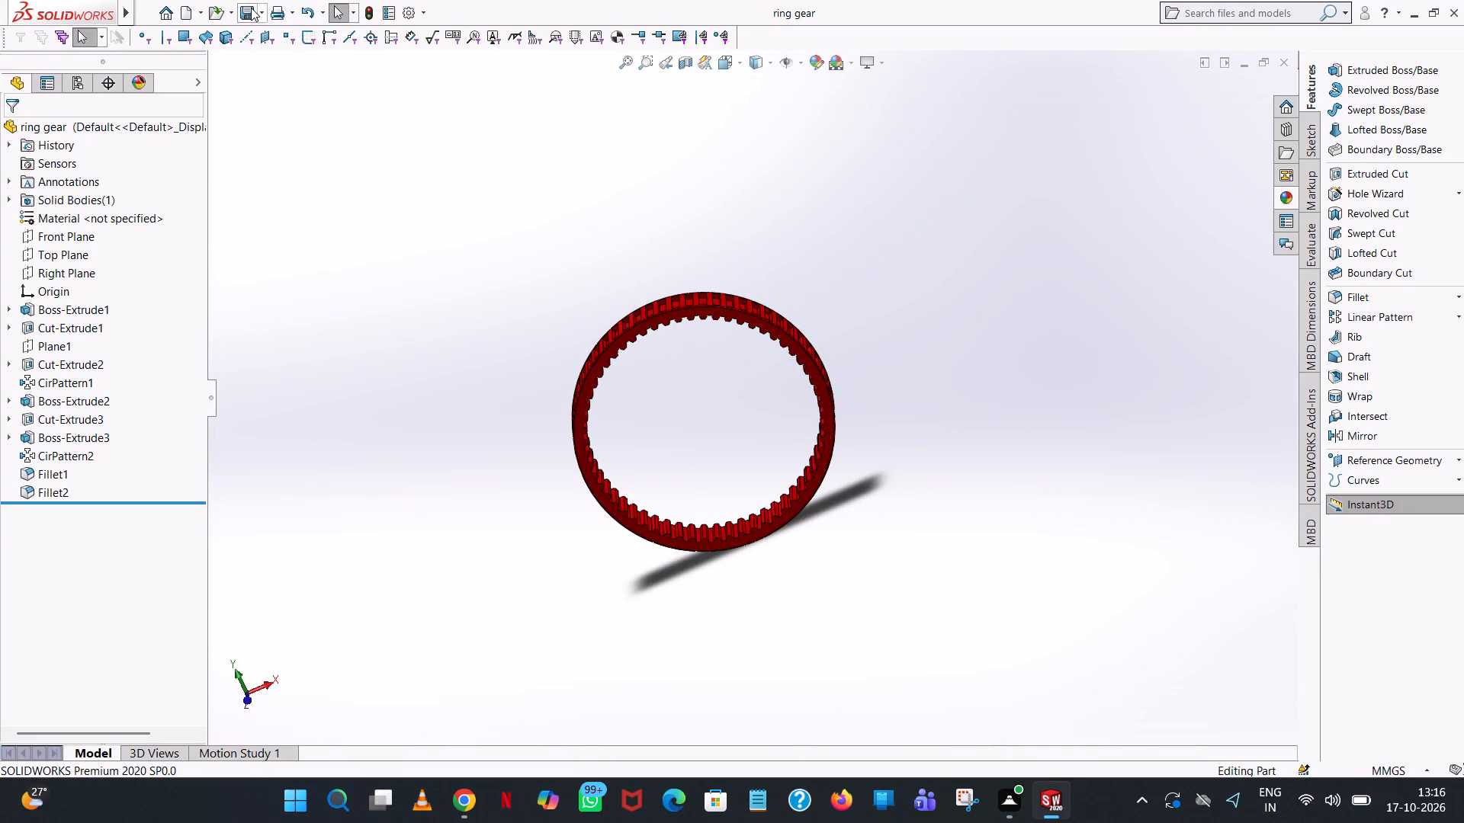
{"action": "left_click", "coordinate": [251, 8]}
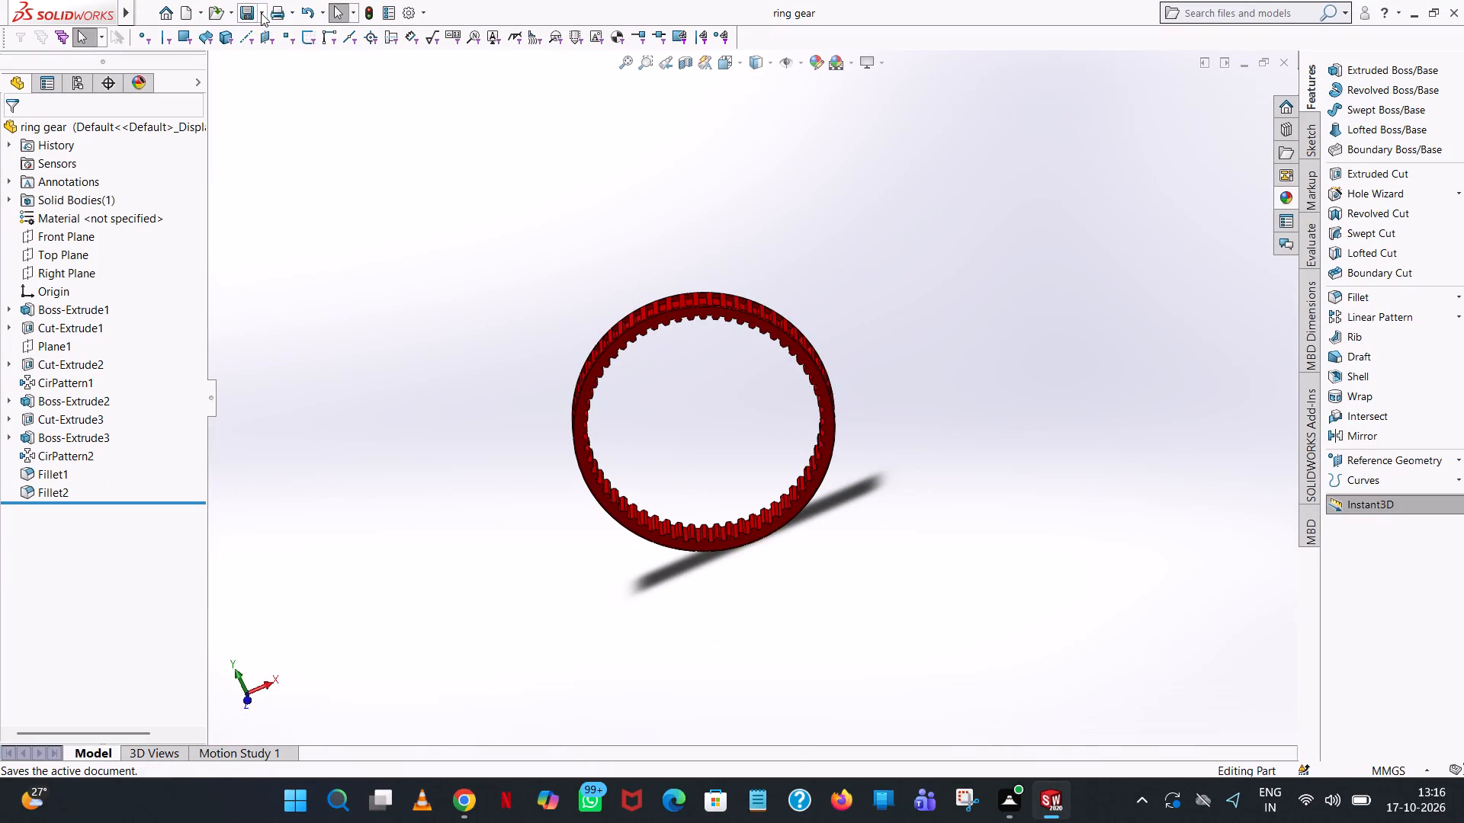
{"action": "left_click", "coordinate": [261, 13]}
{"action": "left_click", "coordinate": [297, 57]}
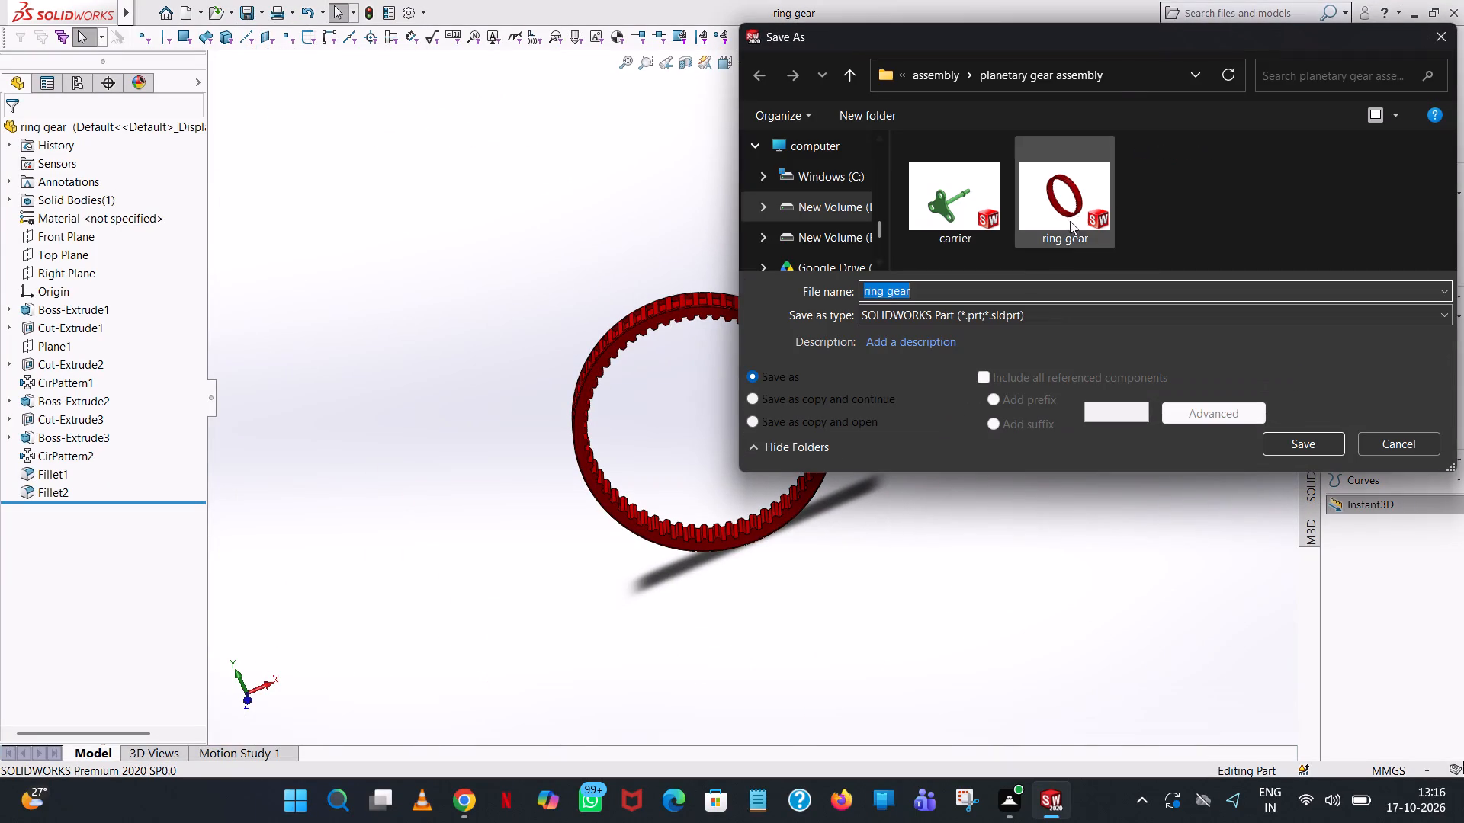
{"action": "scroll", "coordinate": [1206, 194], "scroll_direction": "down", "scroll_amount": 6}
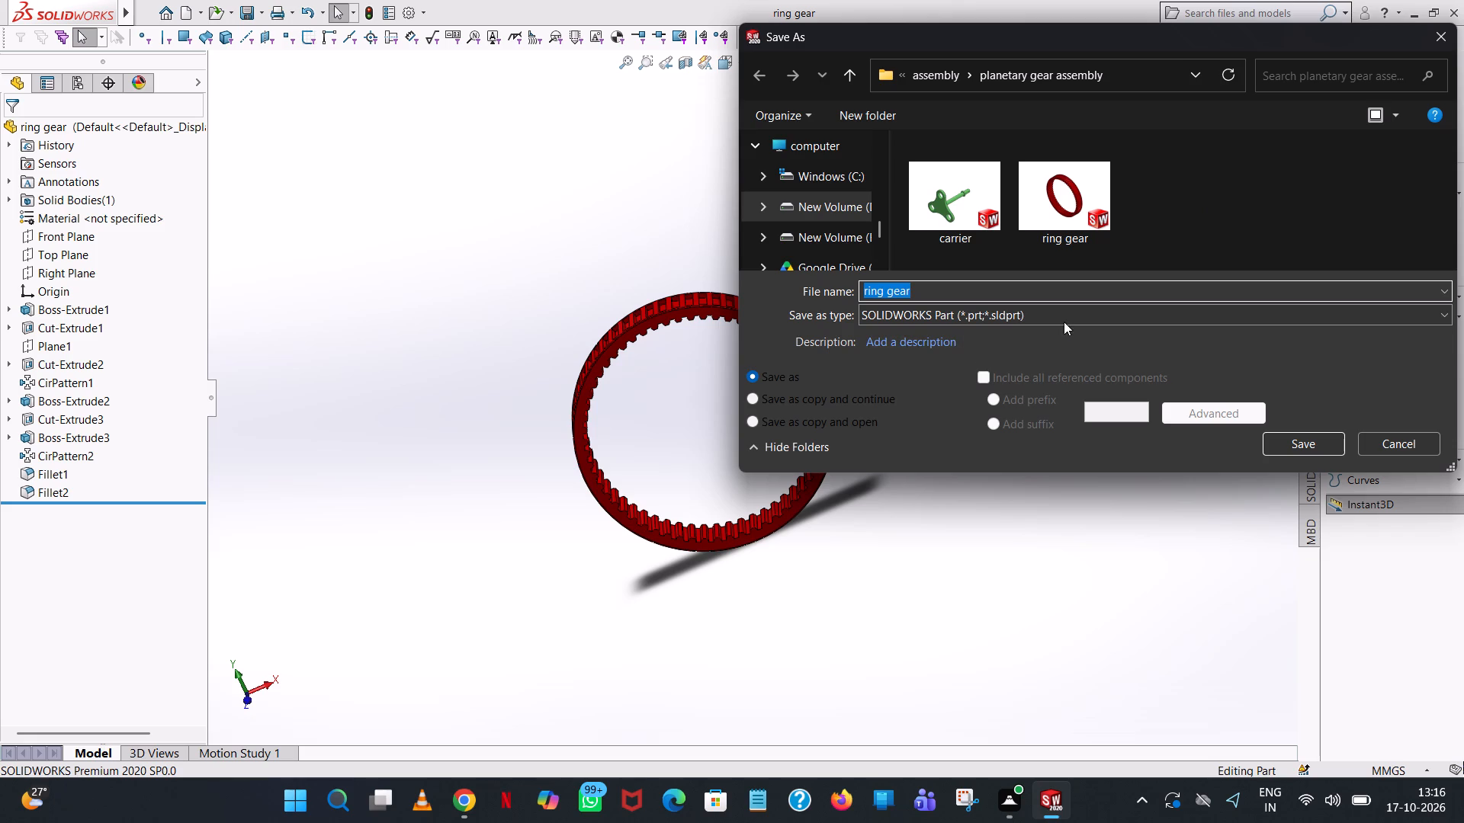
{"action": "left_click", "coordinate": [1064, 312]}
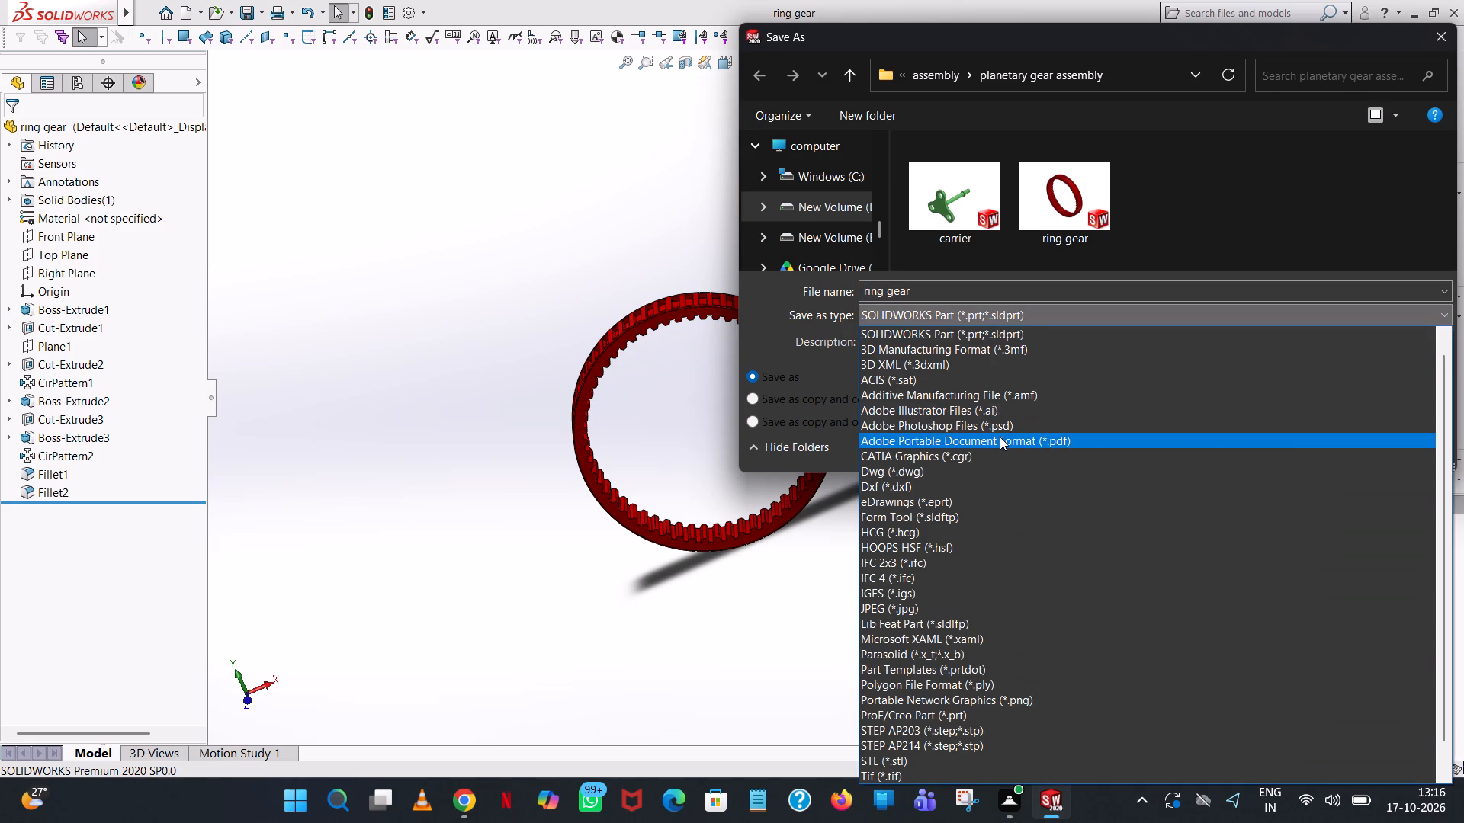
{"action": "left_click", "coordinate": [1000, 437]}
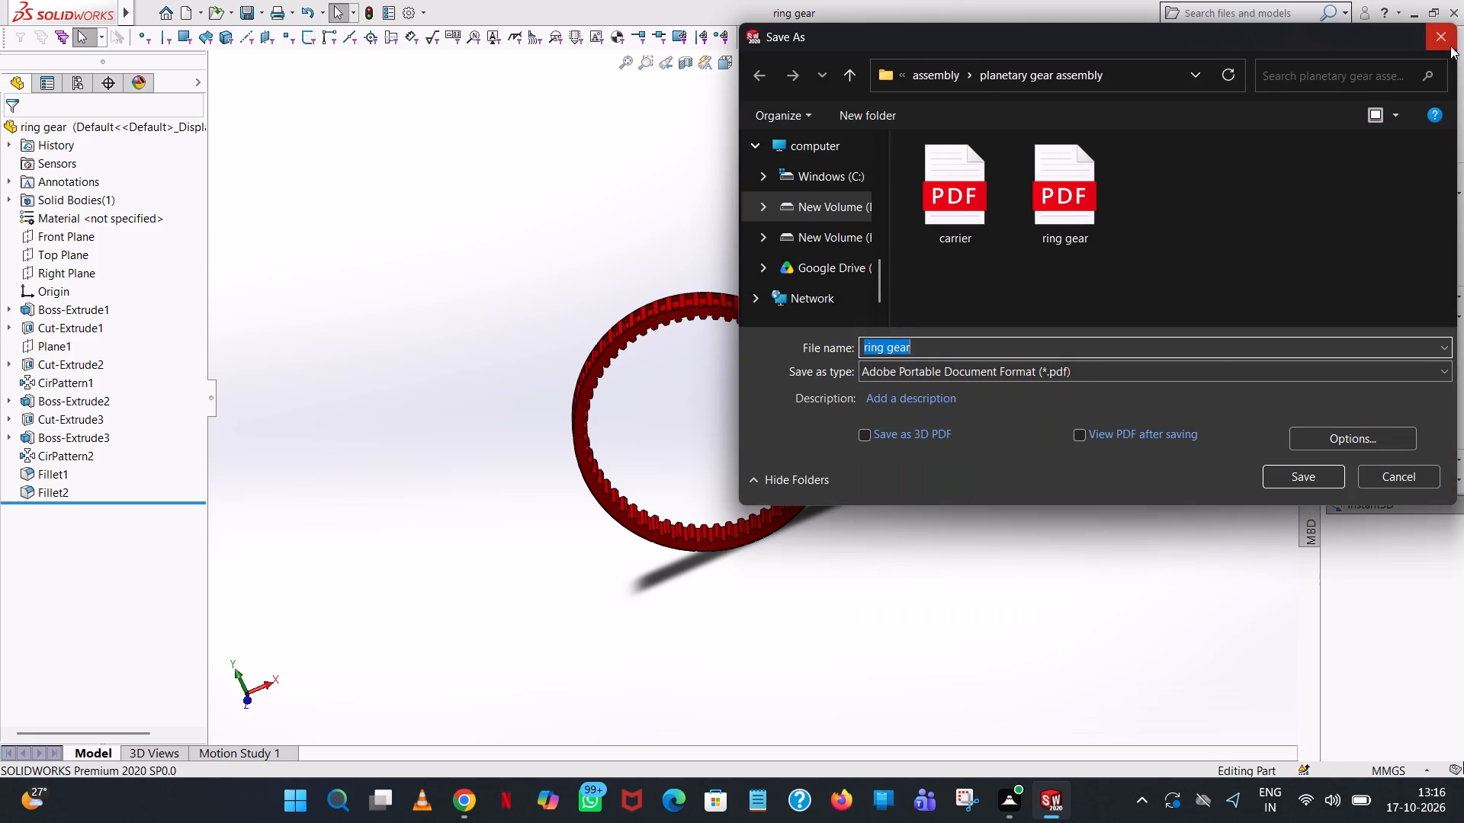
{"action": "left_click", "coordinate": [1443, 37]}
Create a new part document.
{"action": "left_click", "coordinate": [187, 5]}
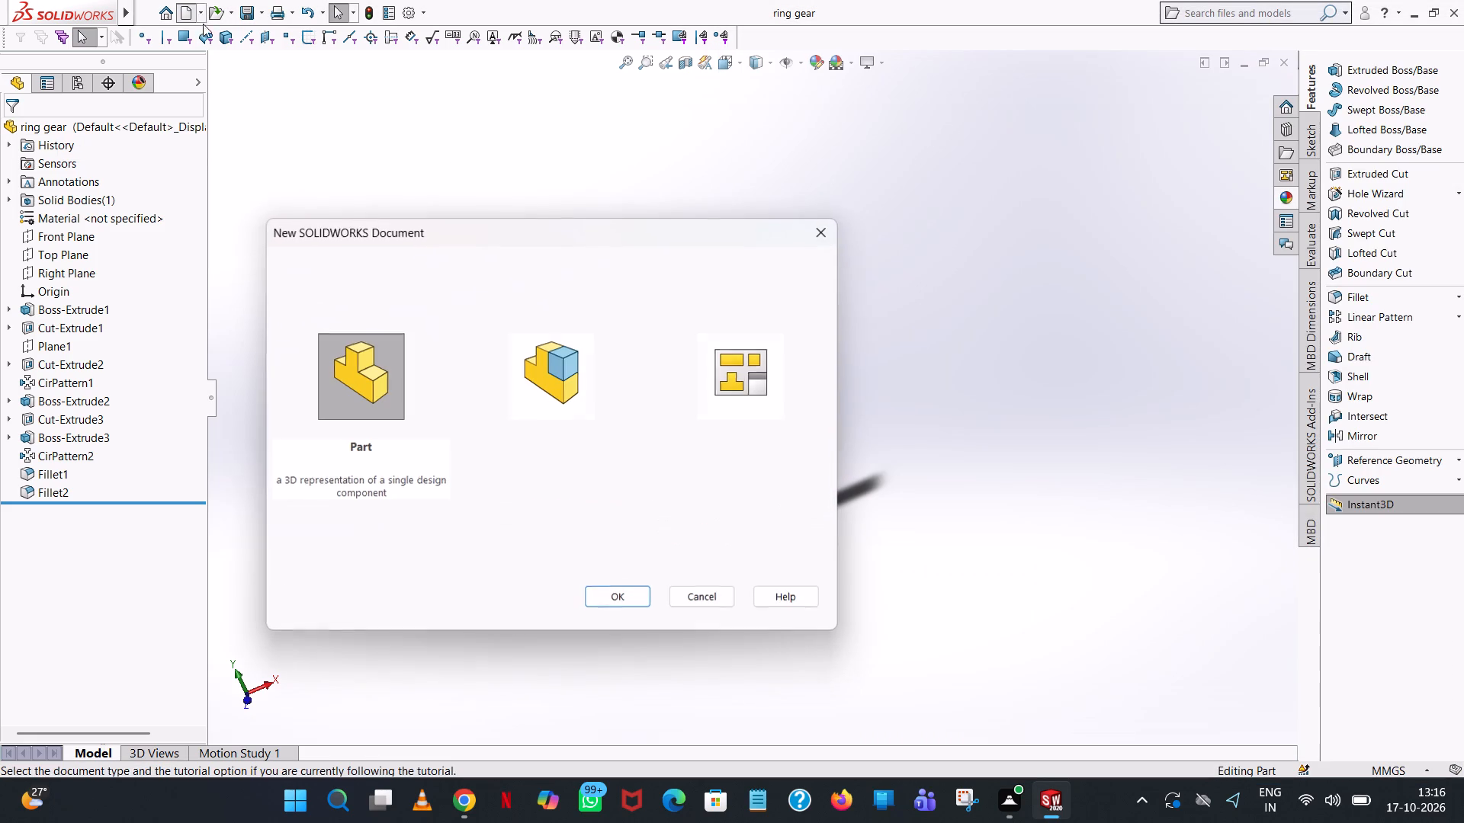
{"action": "double_click", "coordinate": [344, 343]}
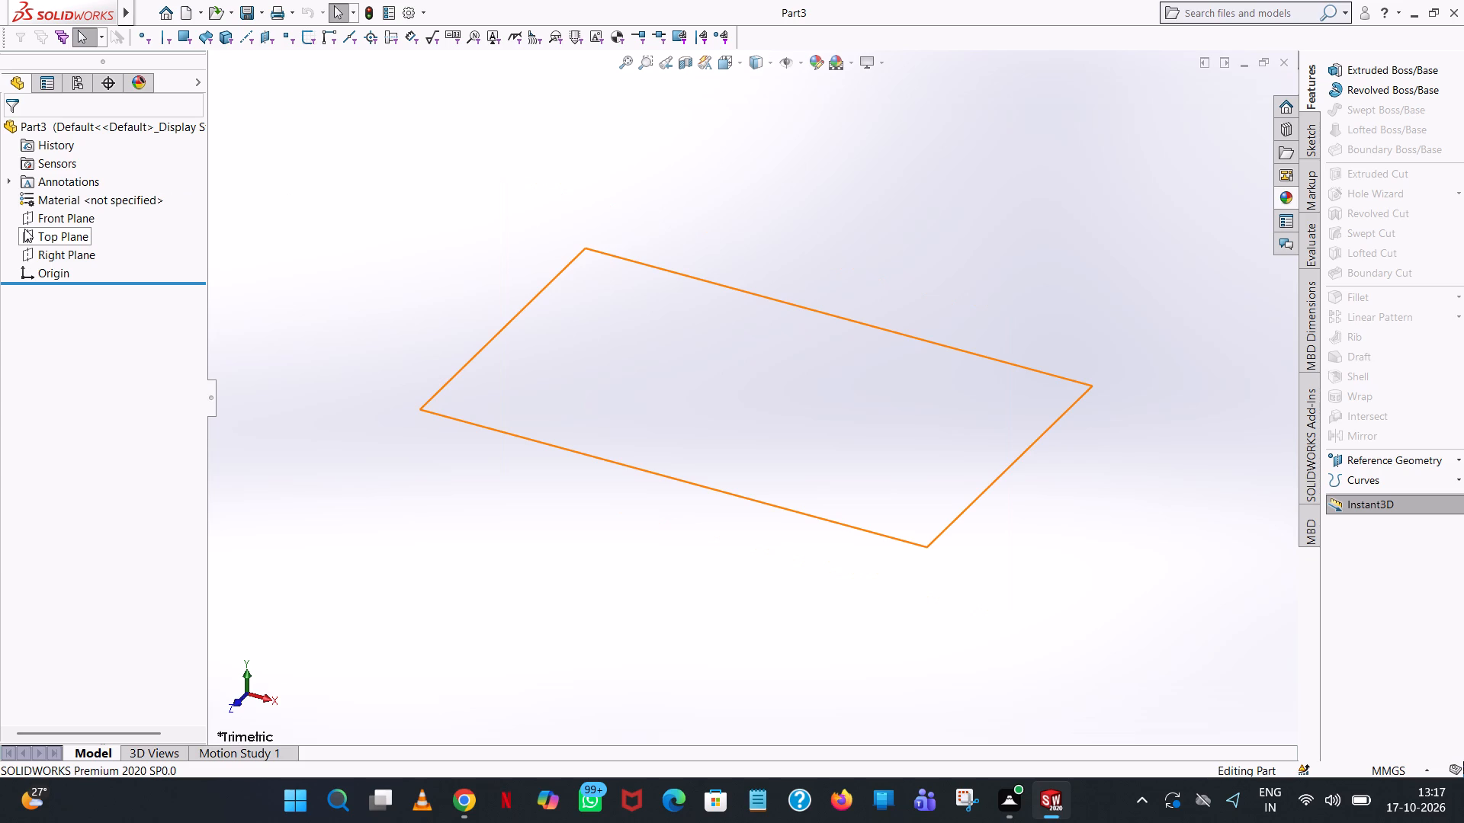
Start a sketch on the Front Plane and draw a circle of radius 7 mm centred on the origin.
{"action": "left_click", "coordinate": [34, 216]}
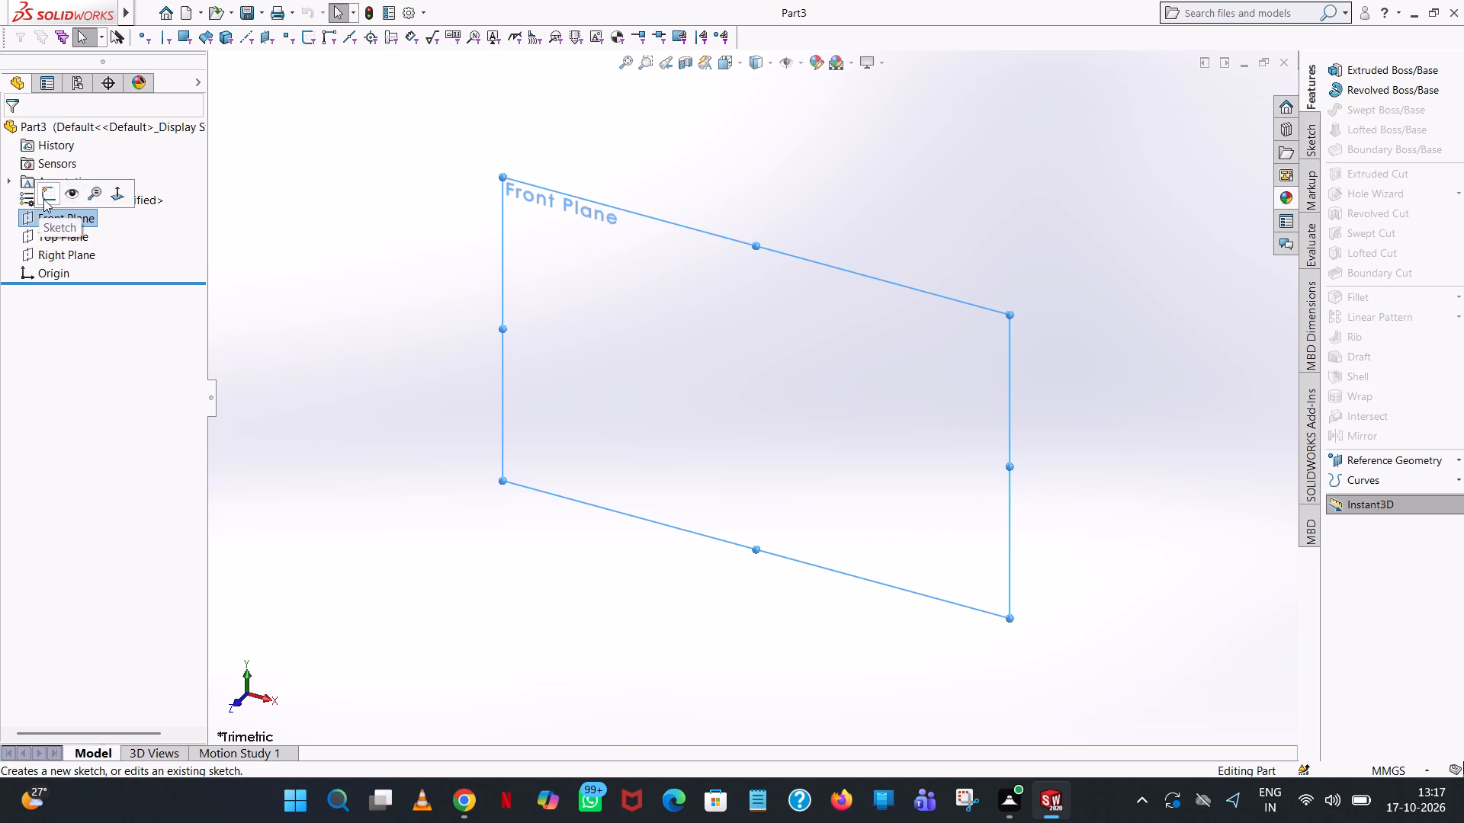
{"action": "left_click", "coordinate": [43, 199]}
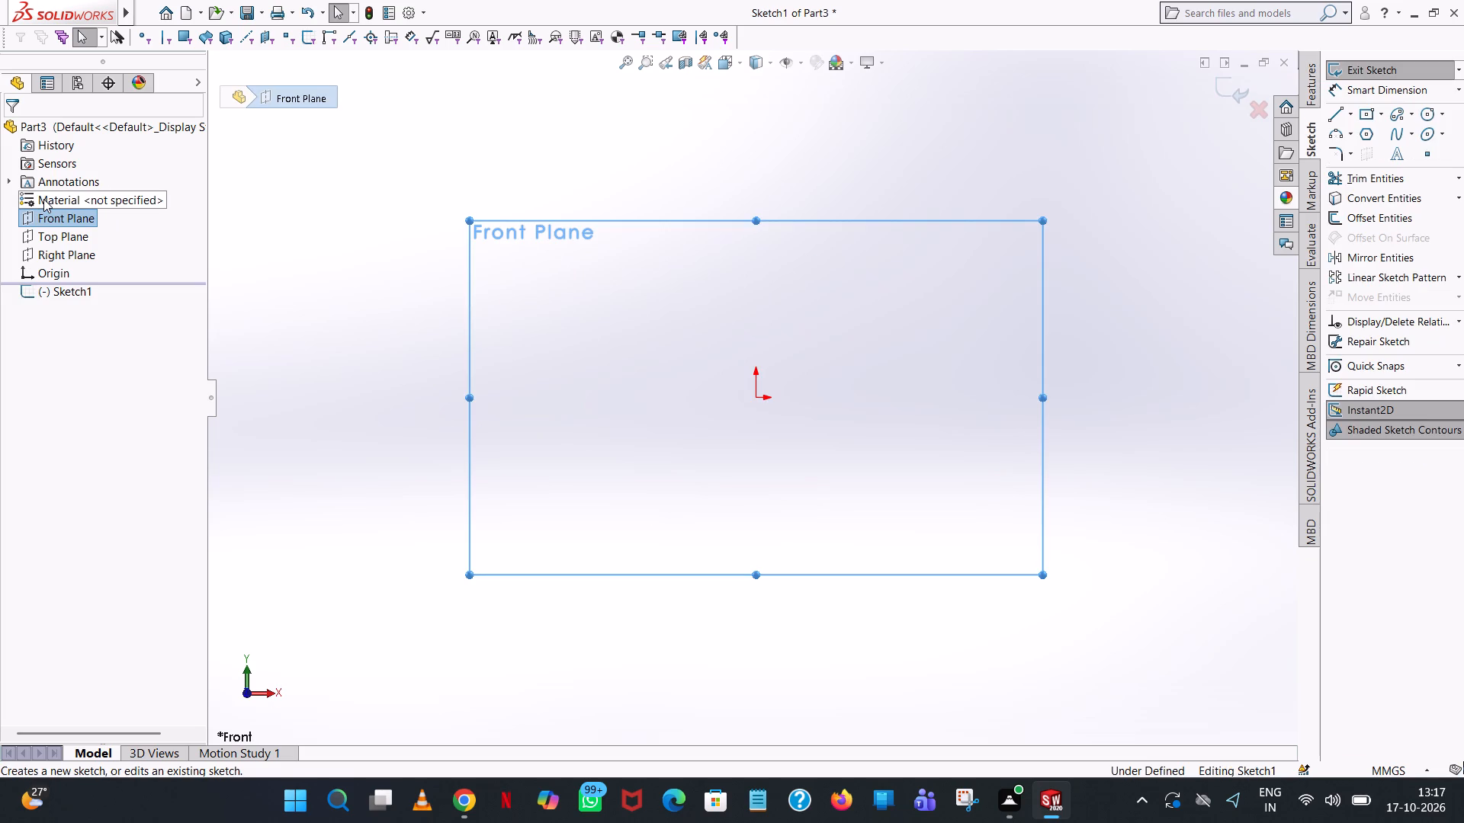
{"action": "scroll", "coordinate": [43, 199], "scroll_direction": "up", "scroll_amount": 1}
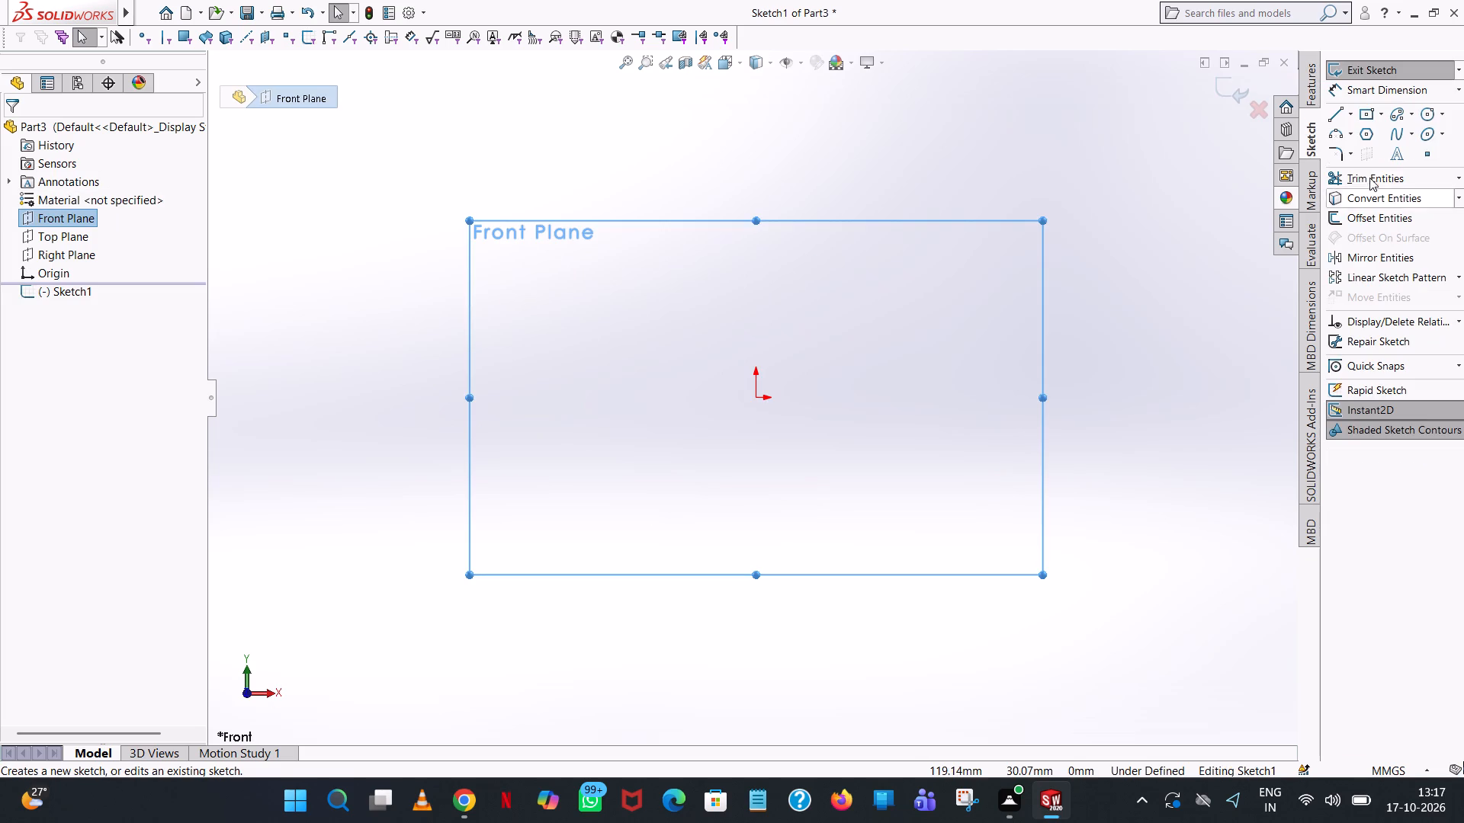
{"action": "left_click", "coordinate": [1427, 114]}
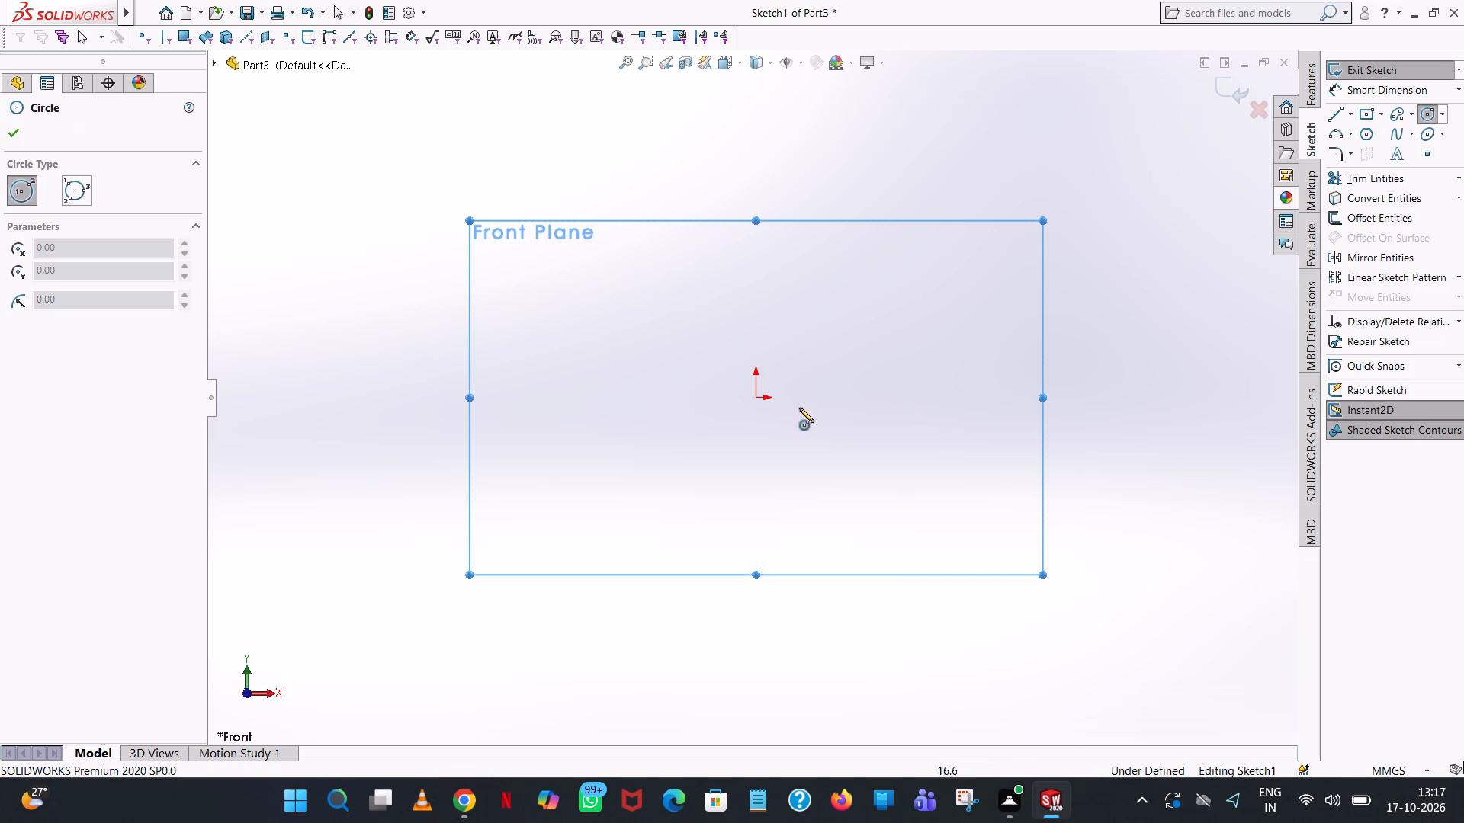
{"action": "left_click", "coordinate": [759, 397]}
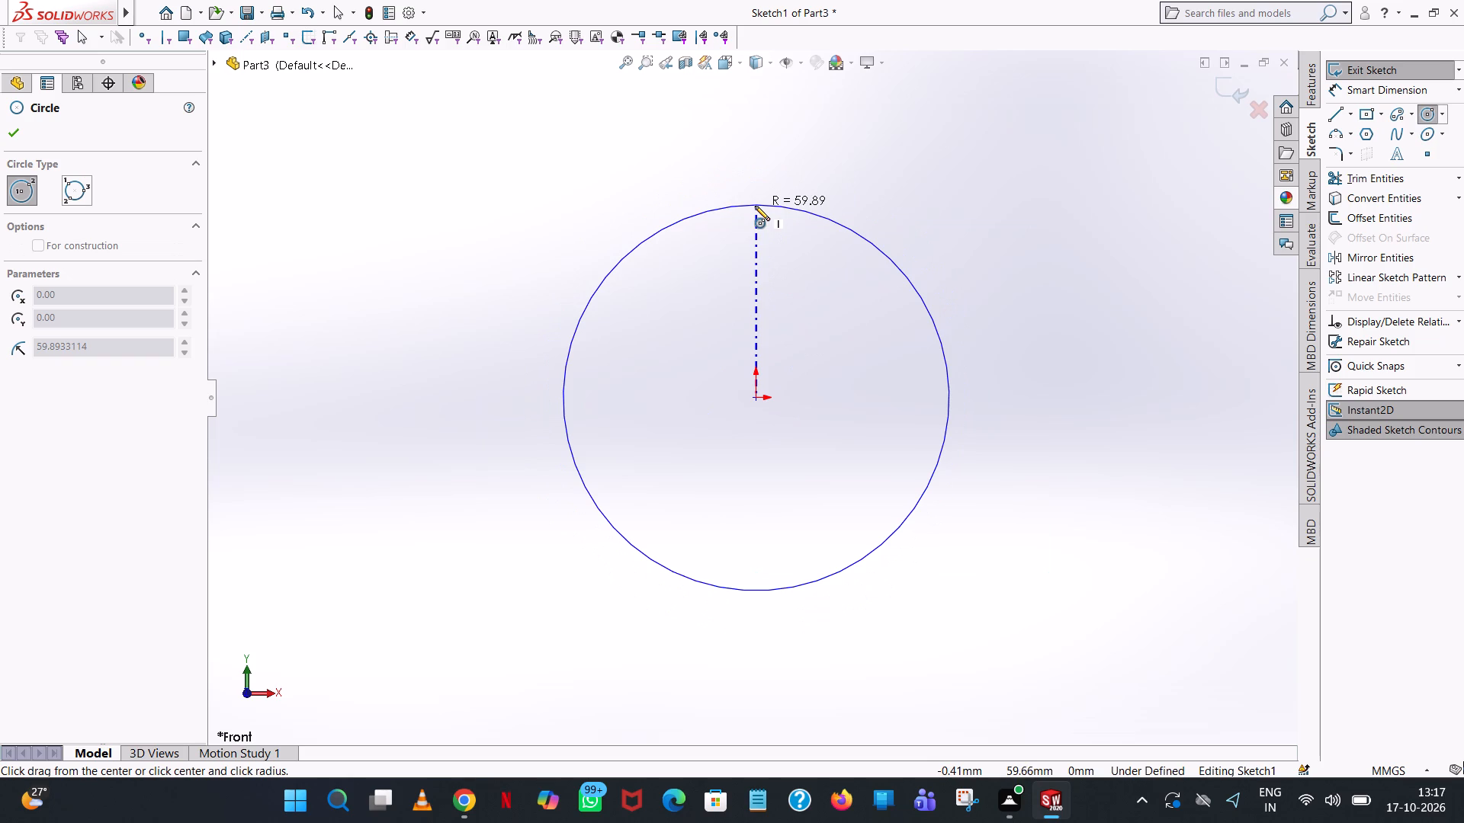
{"action": "left_click", "coordinate": [755, 206]}
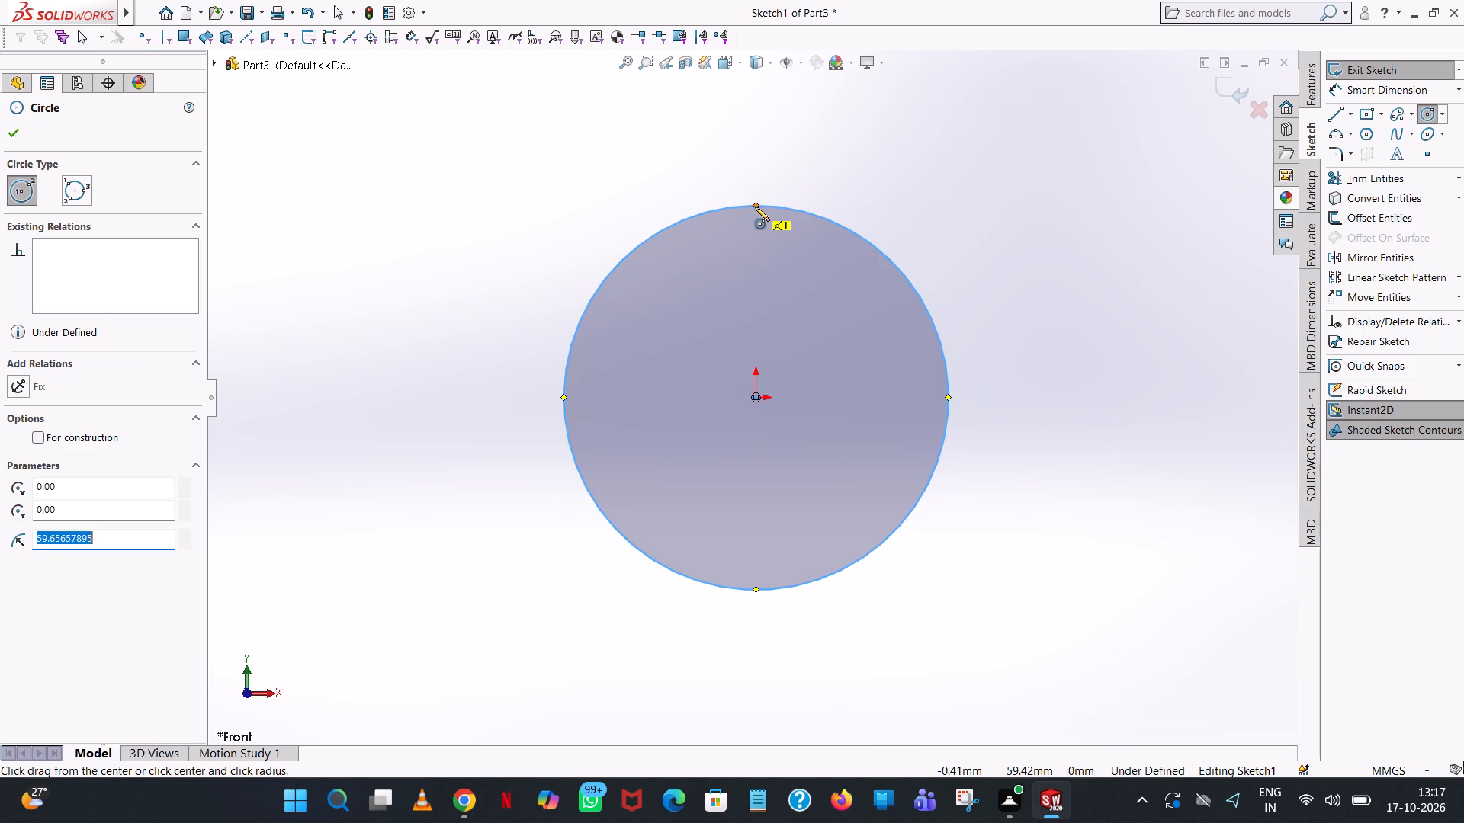
{"action": "key", "text": "1"}
{"action": "key", "text": "4"}
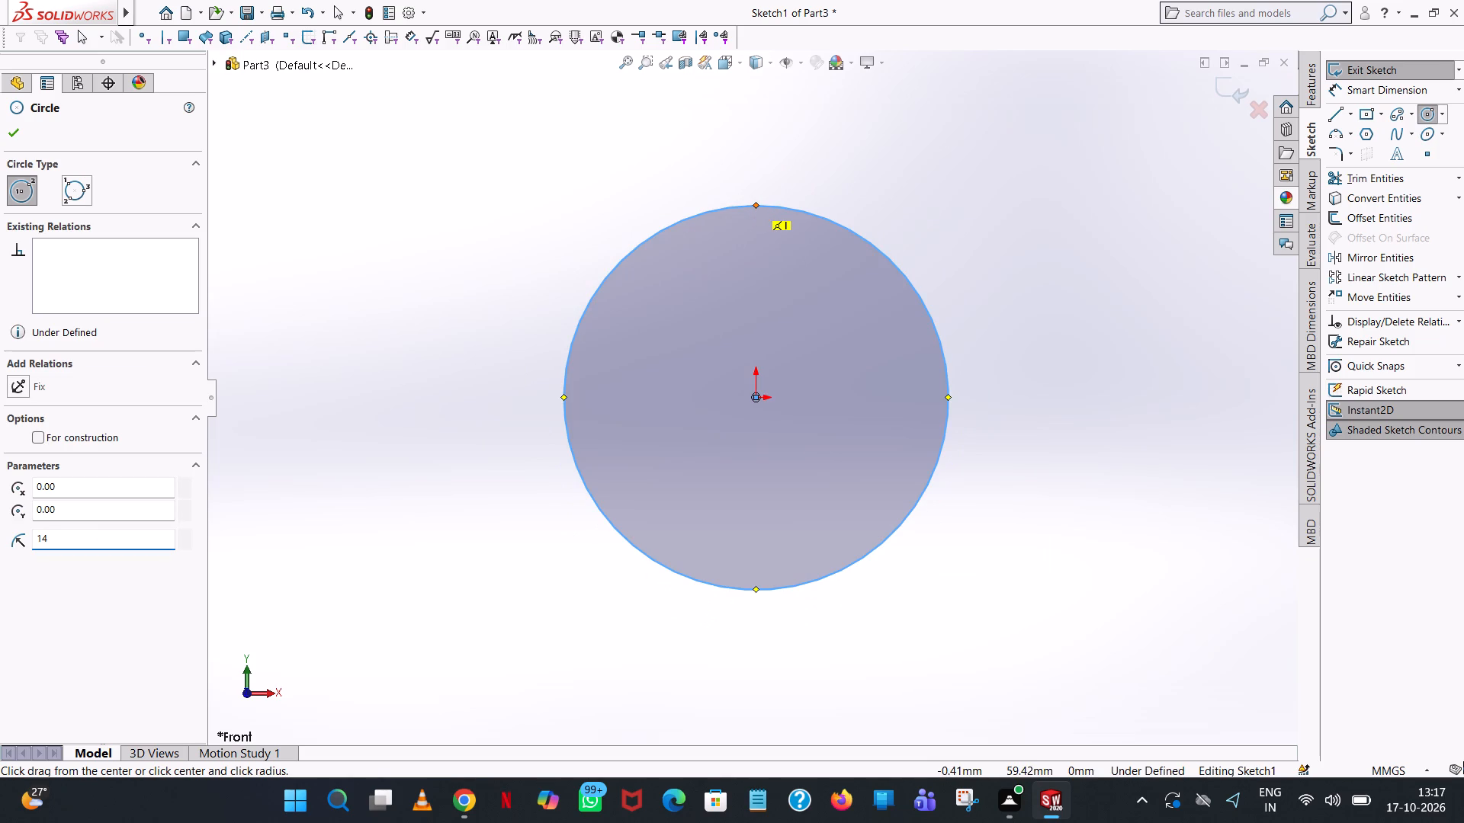
{"action": "type", "text": "/2"}
{"action": "key", "text": "Return"}
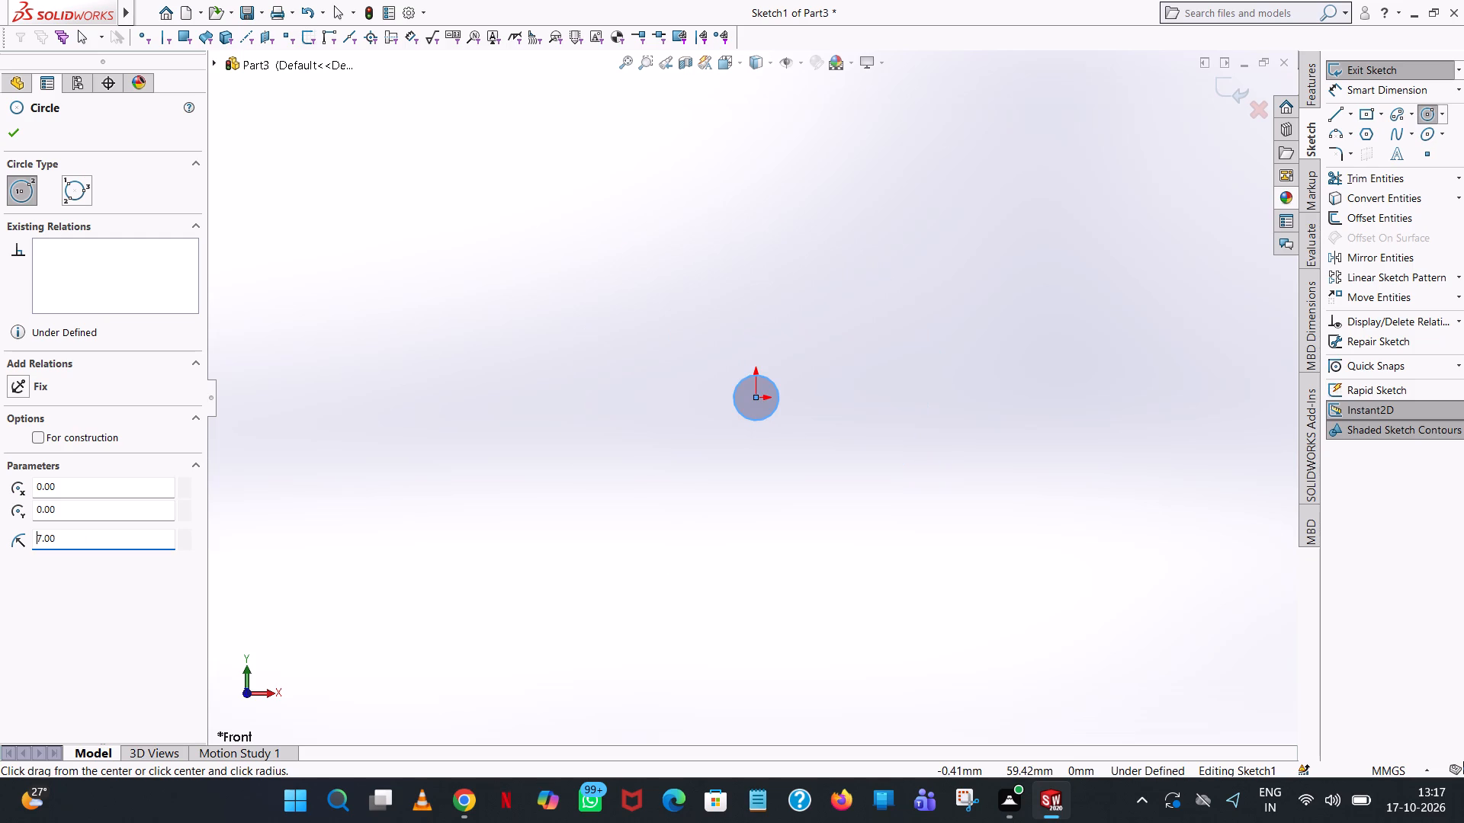
{"action": "right_click", "coordinate": [755, 207]}
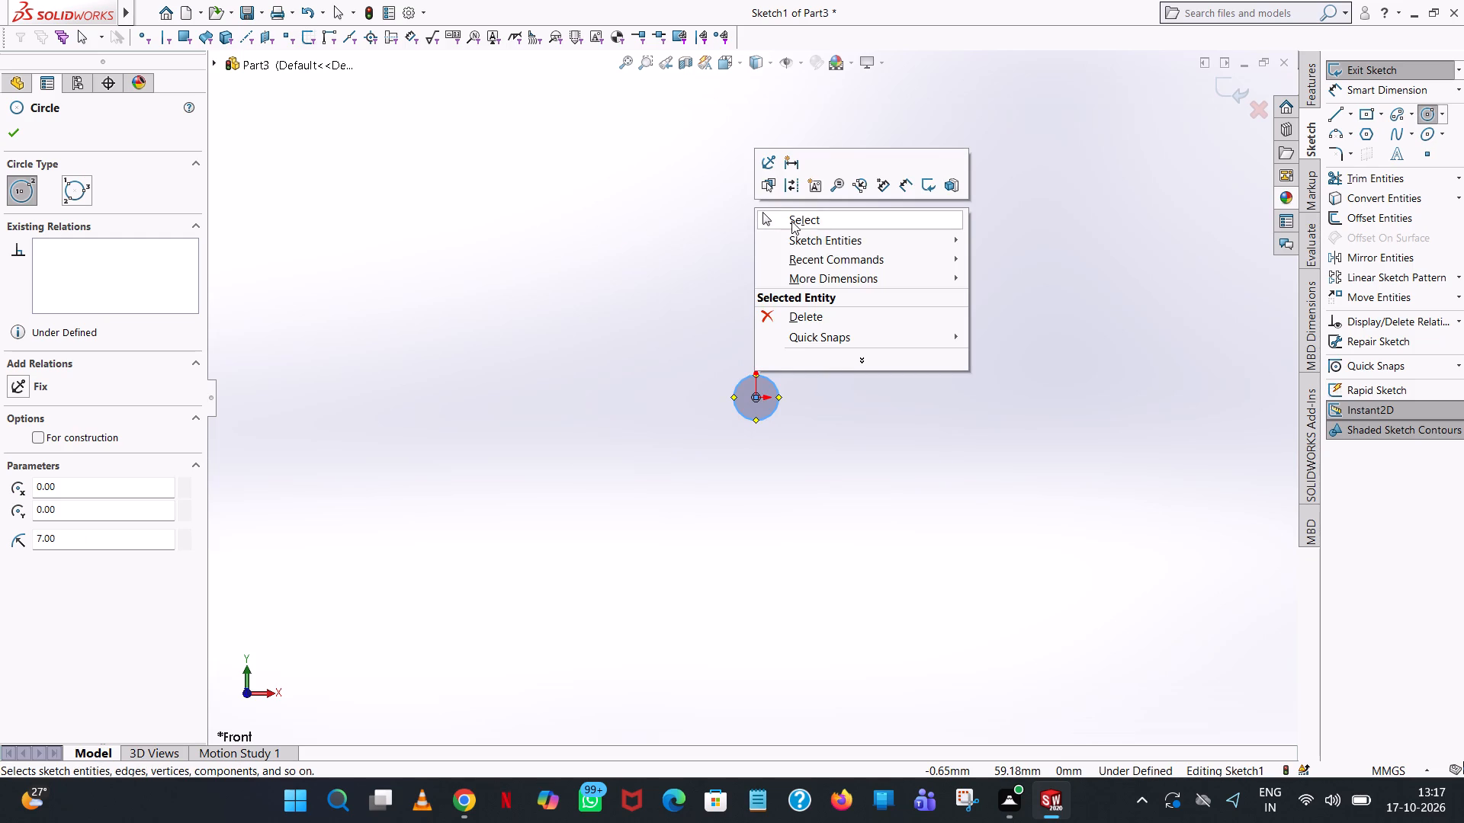
{"action": "left_click", "coordinate": [819, 224]}
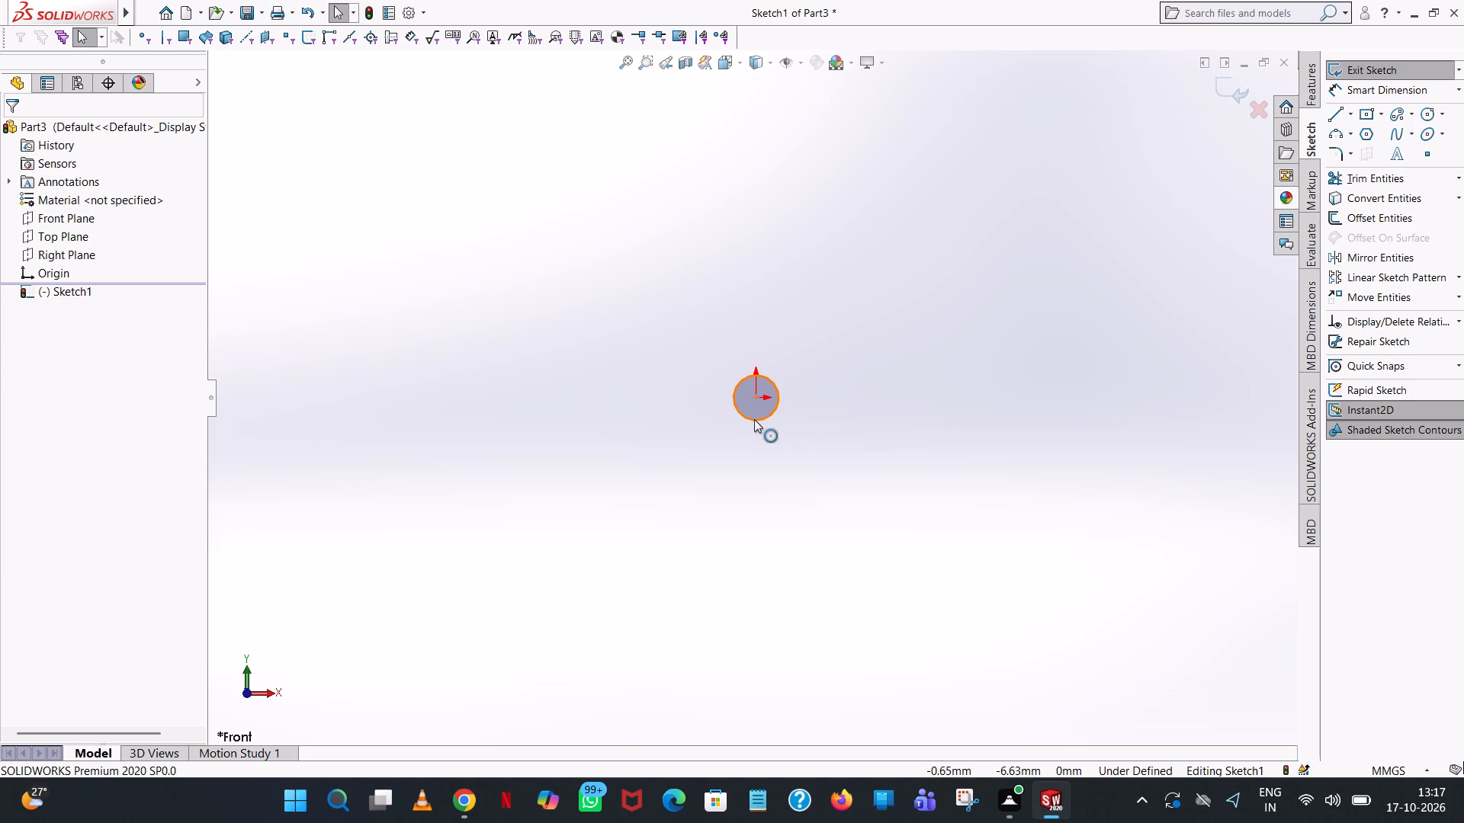
Sketch a second circle of radius 6 mm centred on the origin, inside the first circle.
{"action": "scroll", "coordinate": [754, 419], "scroll_direction": "down", "scroll_amount": 4}
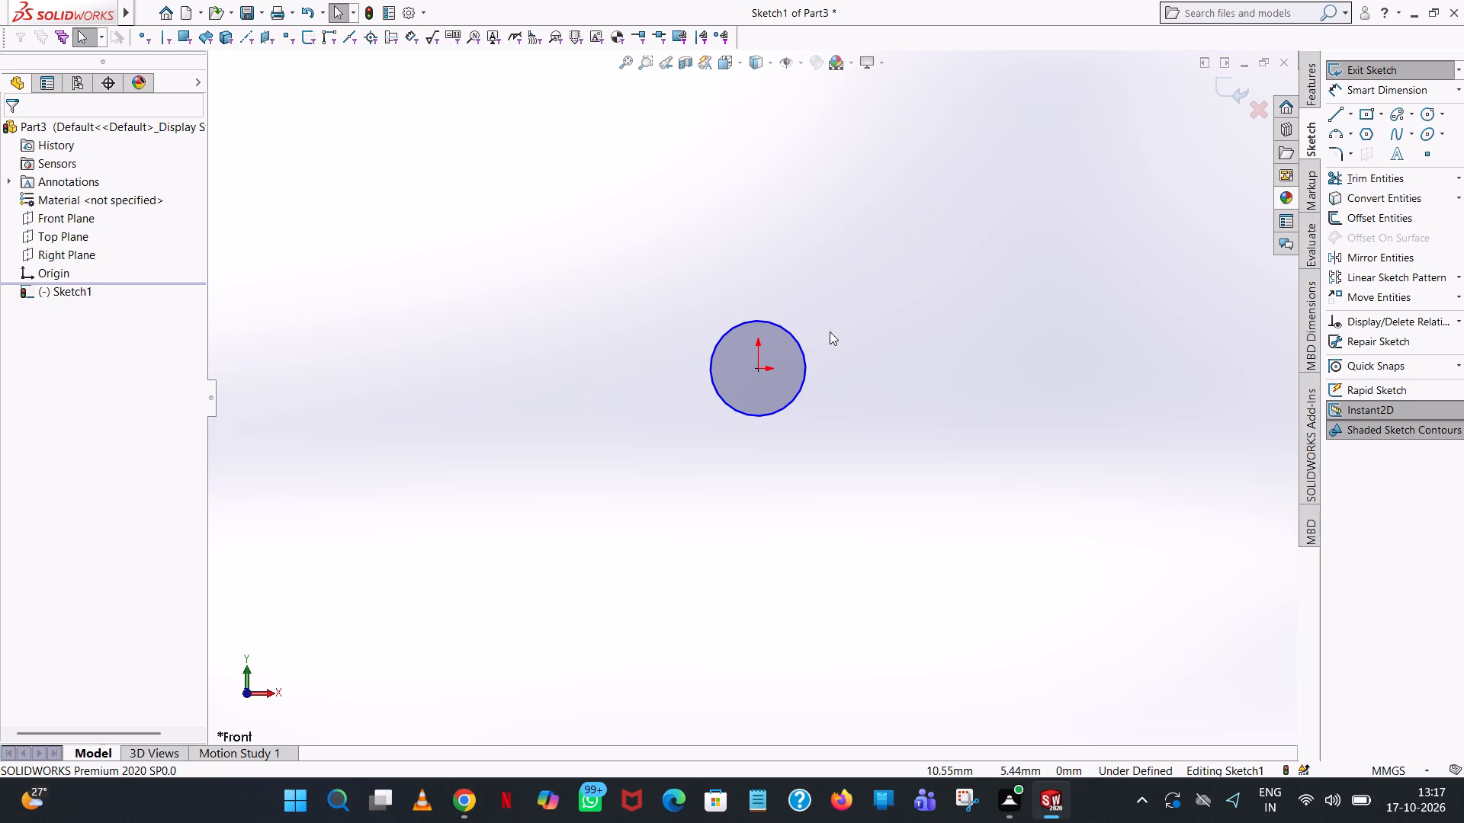
{"action": "scroll", "coordinate": [743, 361], "scroll_direction": "down", "scroll_amount": 6}
{"action": "left_click", "coordinate": [1056, 226]}
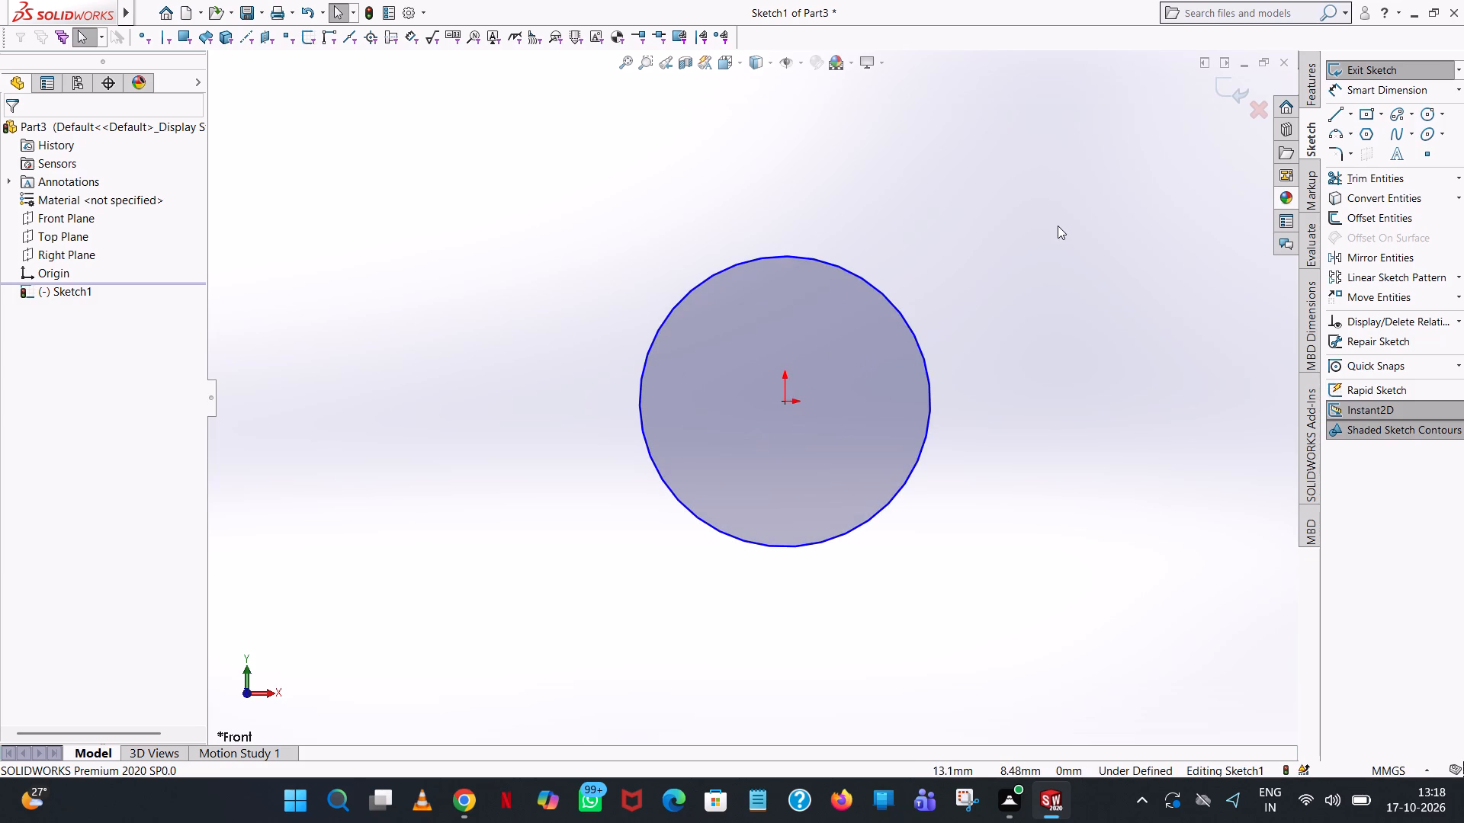
{"action": "left_click", "coordinate": [1424, 120]}
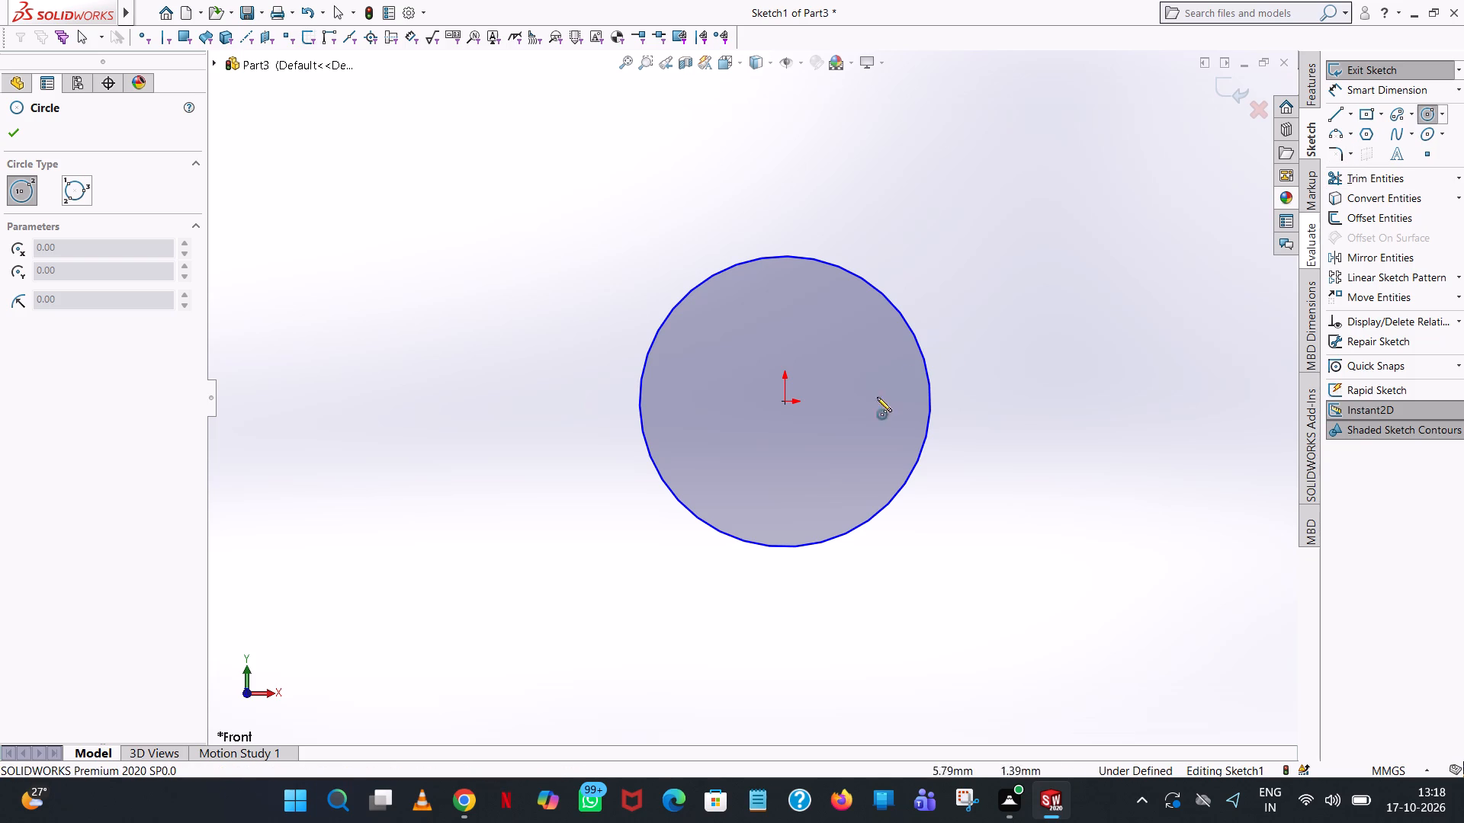
{"action": "left_click", "coordinate": [782, 401]}
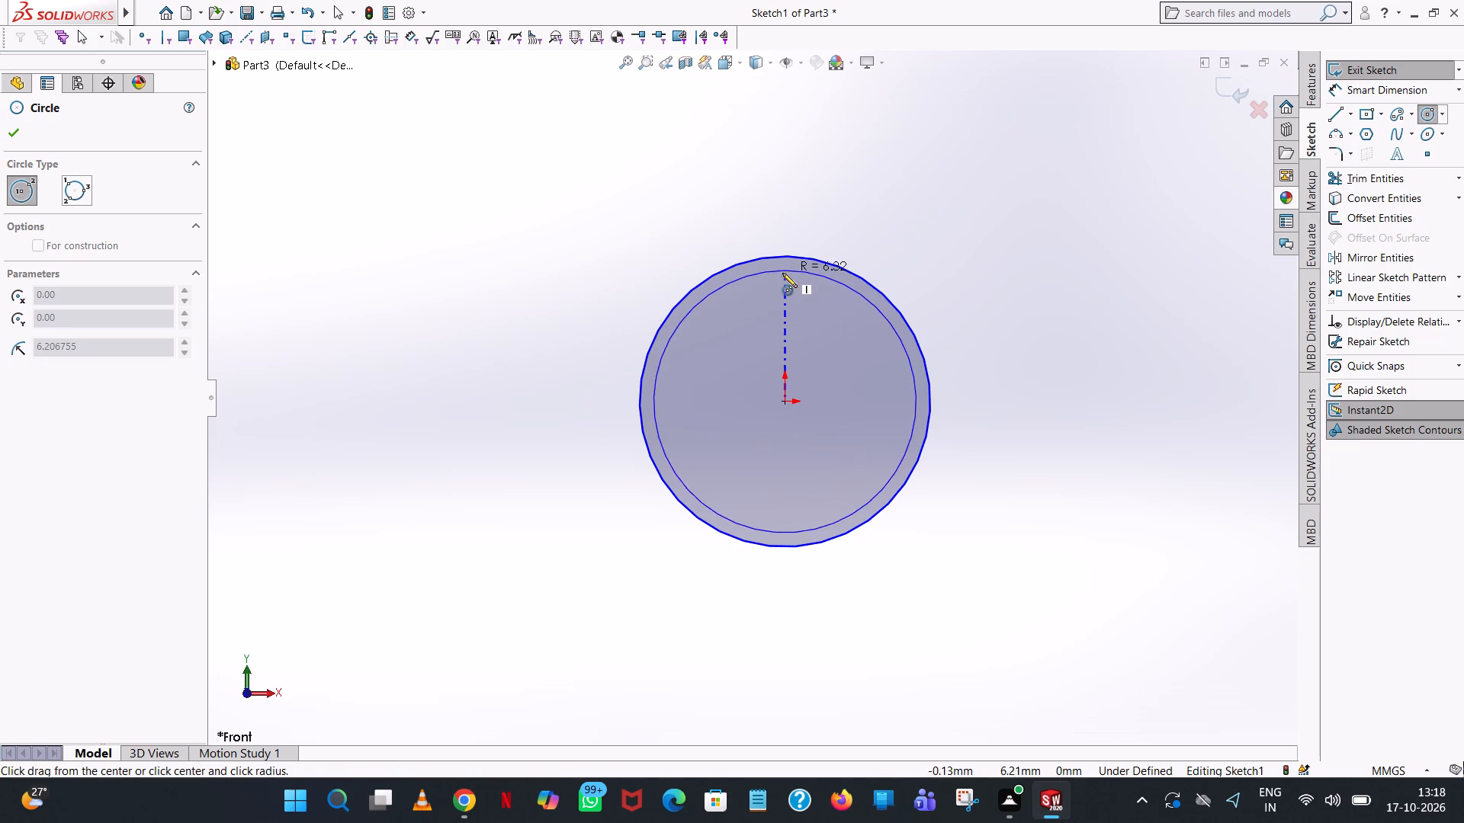
{"action": "left_click", "coordinate": [782, 274]}
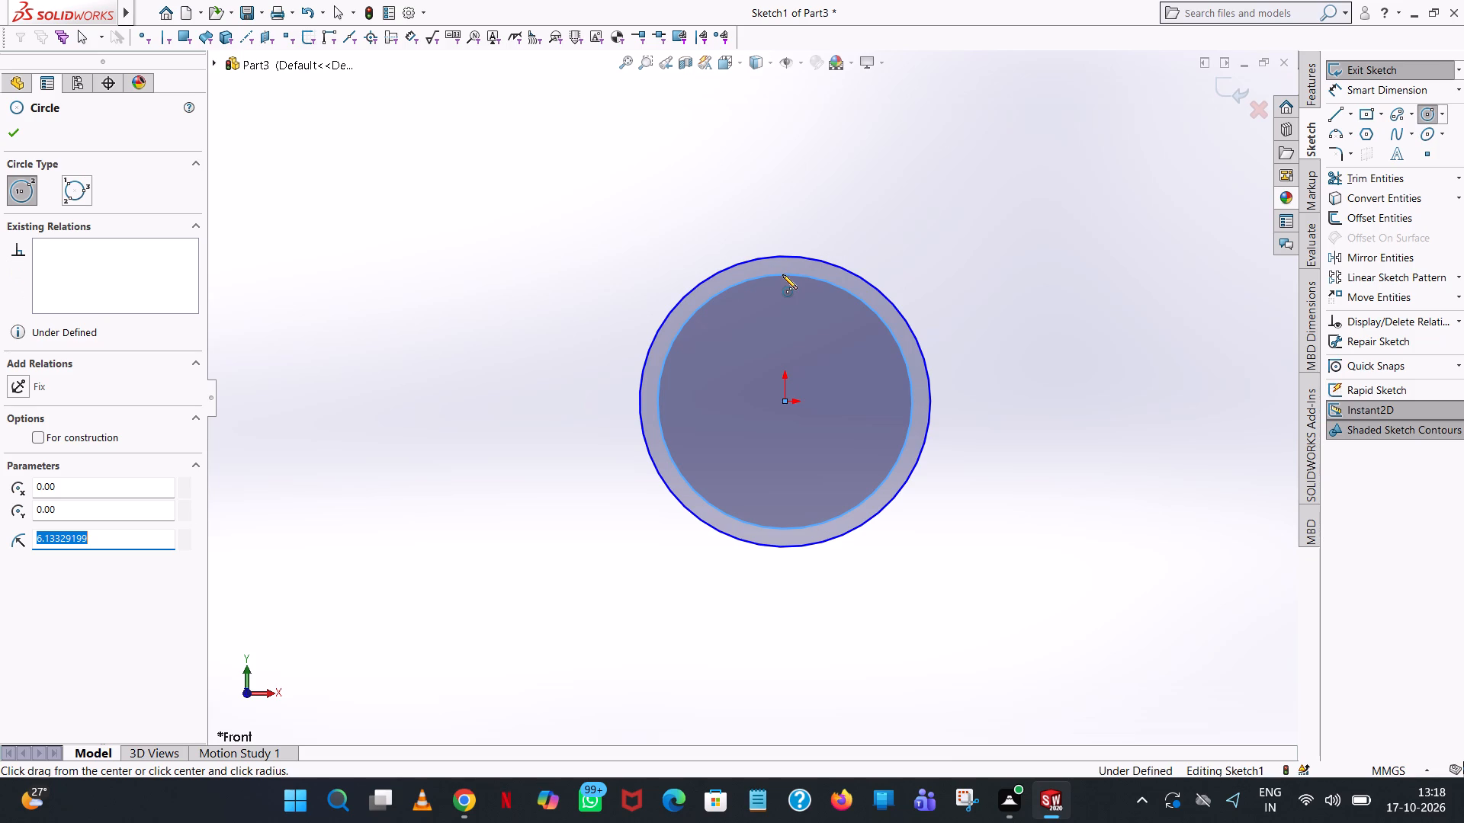
{"action": "key", "text": "6"}
{"action": "key", "text": "Return"}
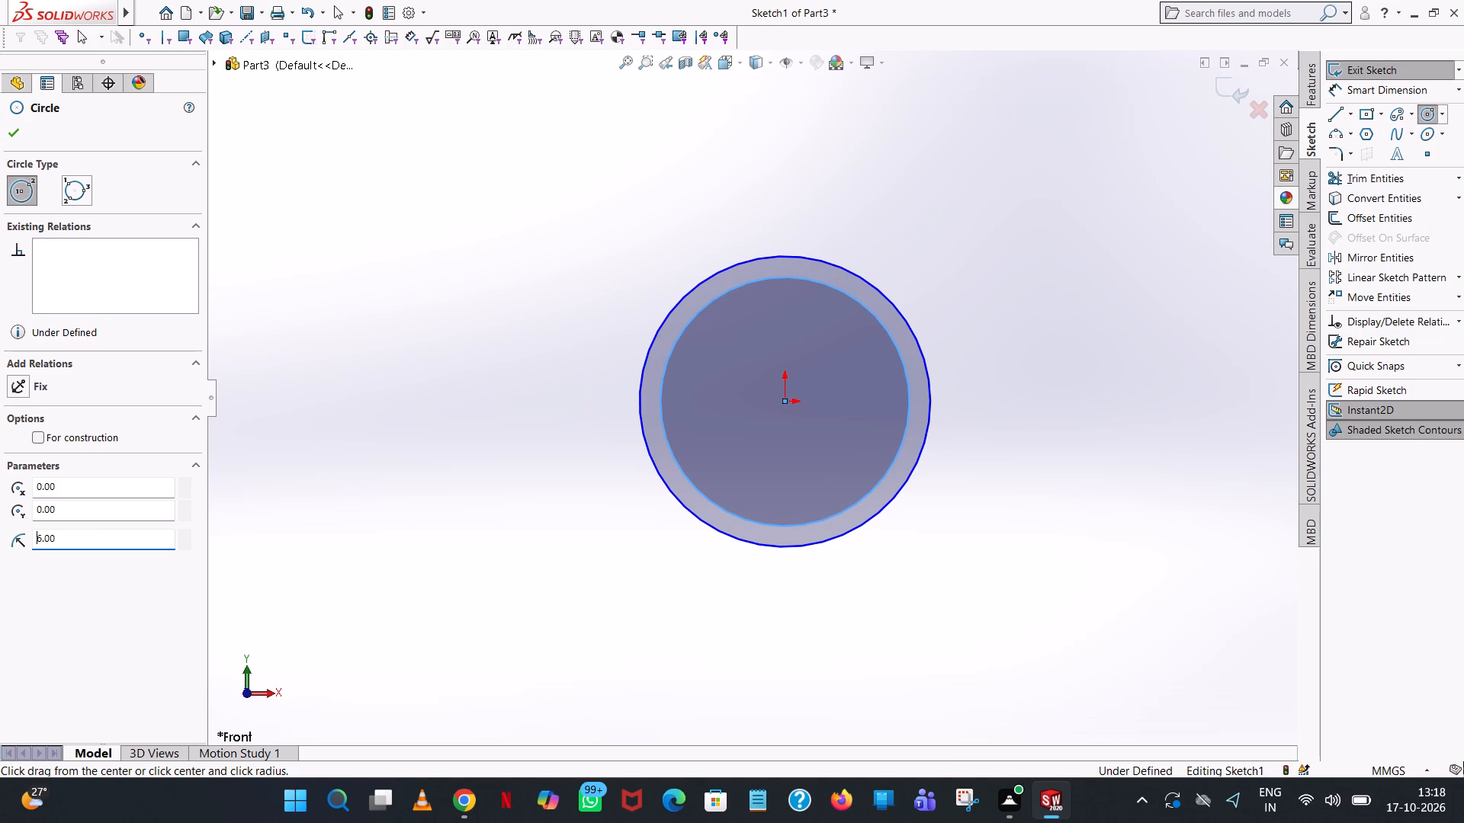
Add a third, innermost circle of radius 4.75 mm centred on the origin.
{"action": "left_click", "coordinate": [785, 403]}
{"action": "left_click", "coordinate": [795, 312]}
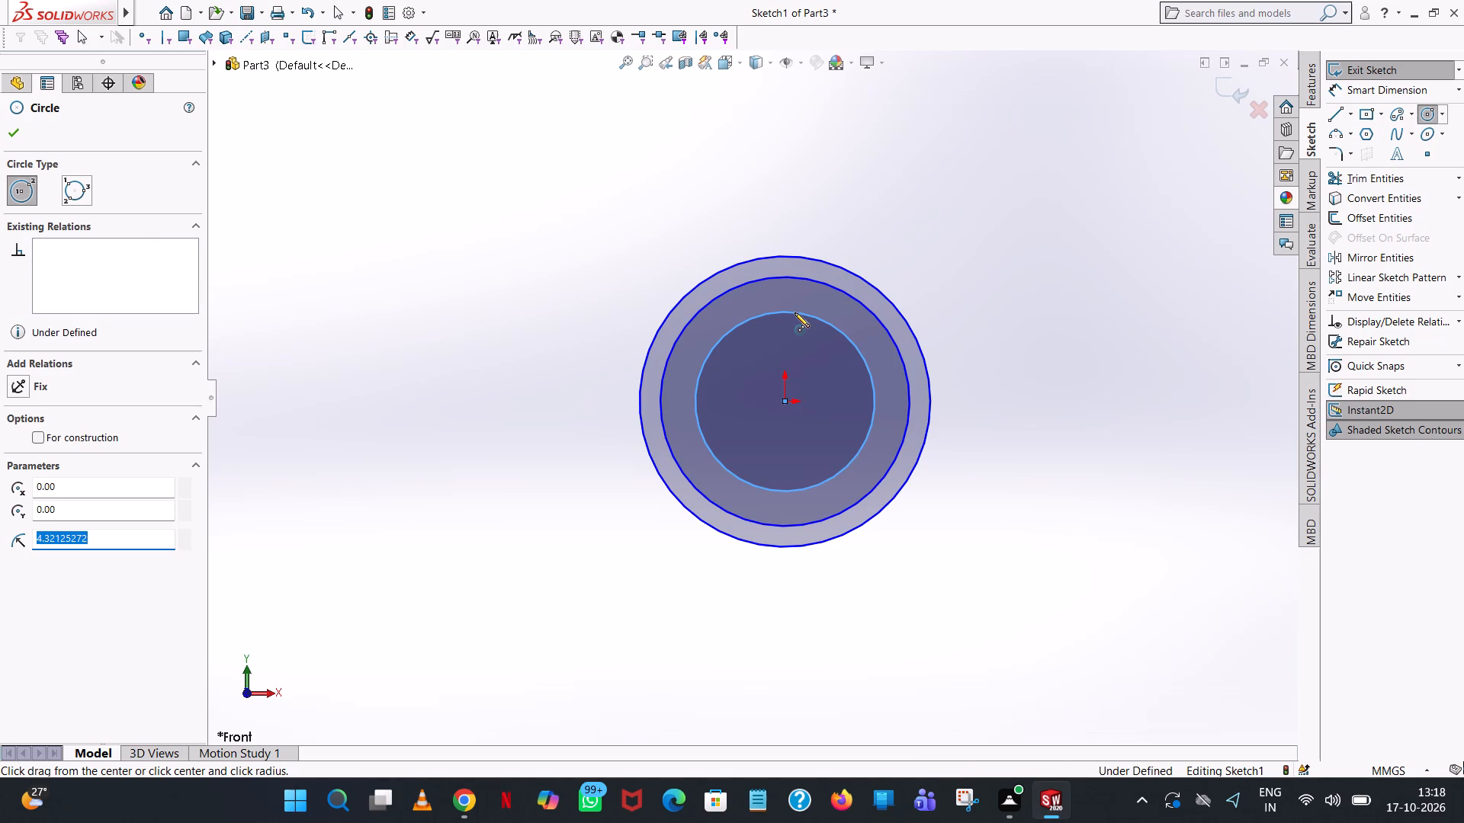
{"action": "key", "text": "9"}
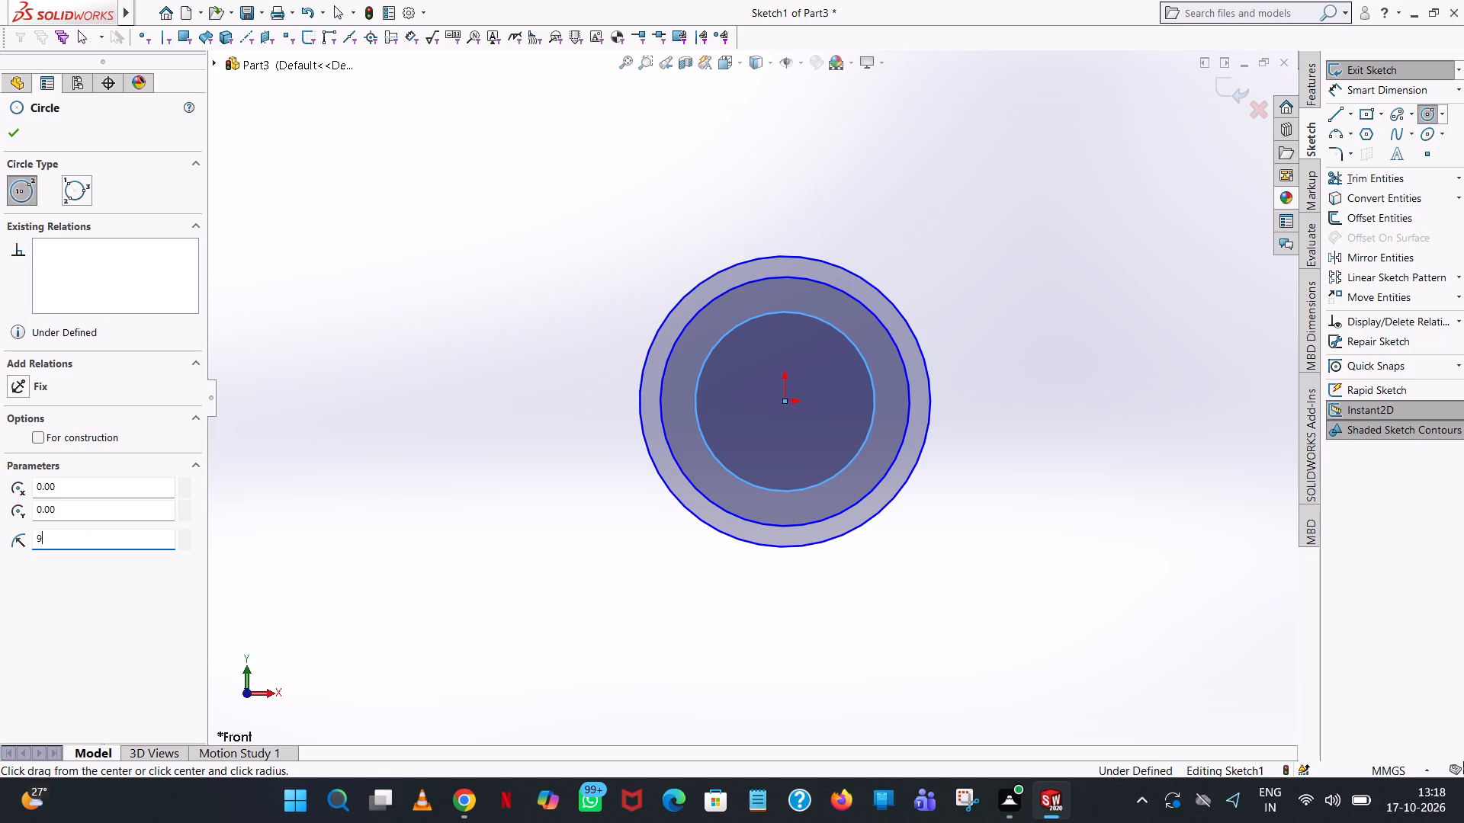
{"action": "type", "text": ".5/2"}
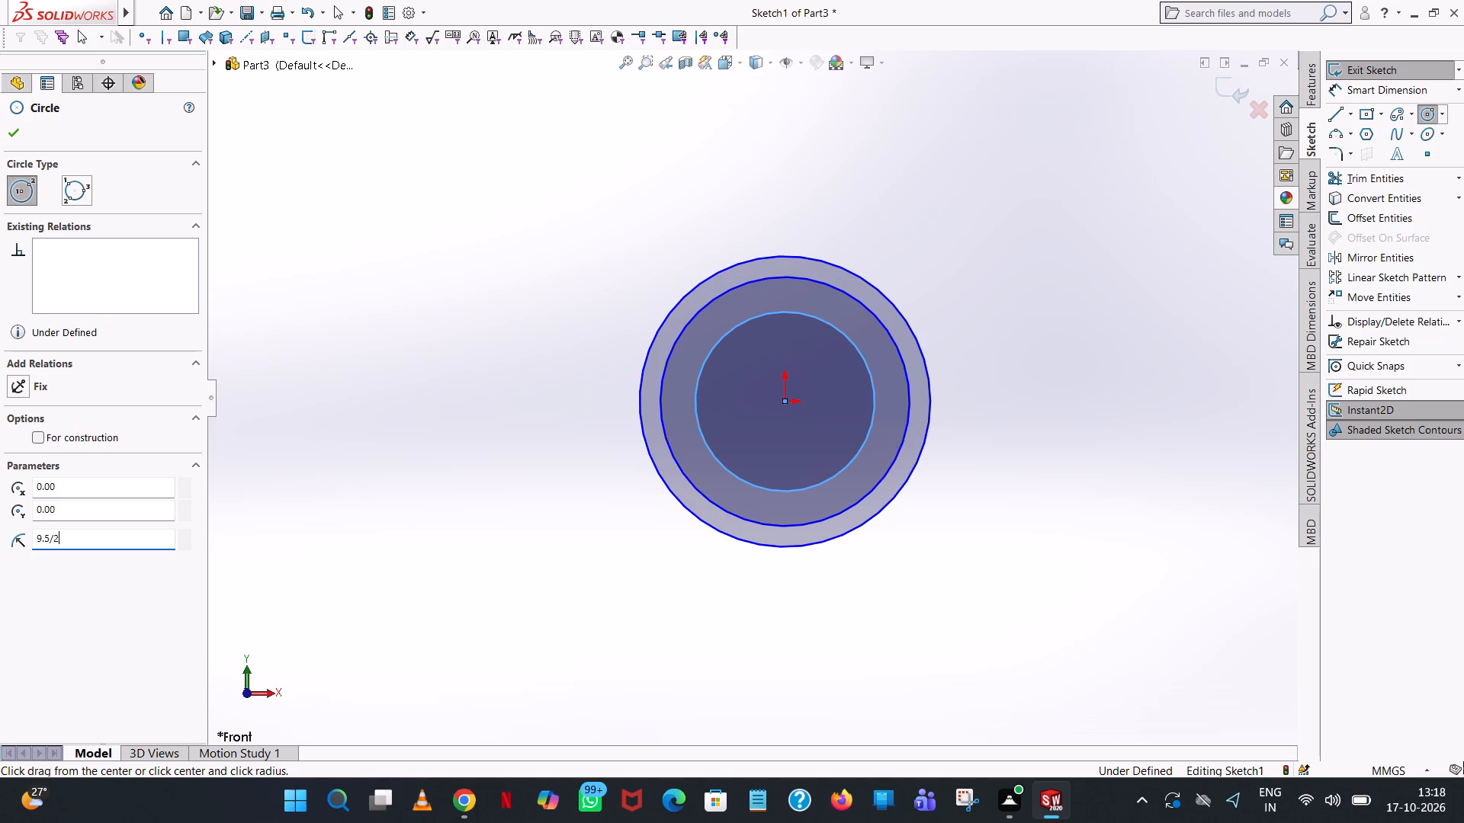
{"action": "key", "text": "Return"}
{"action": "right_click", "coordinate": [795, 312]}
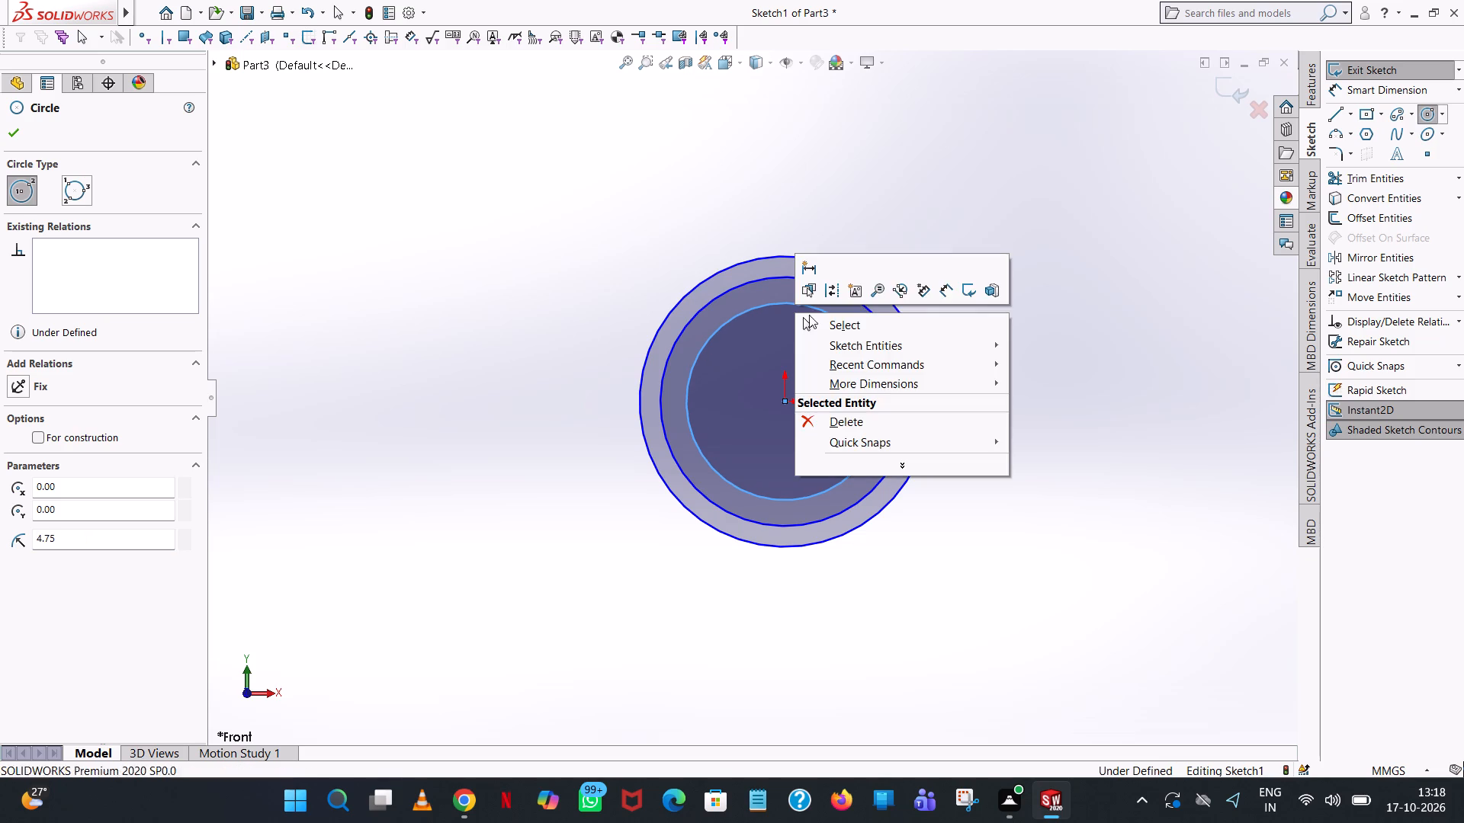
{"action": "left_click", "coordinate": [828, 330]}
{"action": "scroll", "coordinate": [764, 283], "scroll_direction": "down", "scroll_amount": 5}
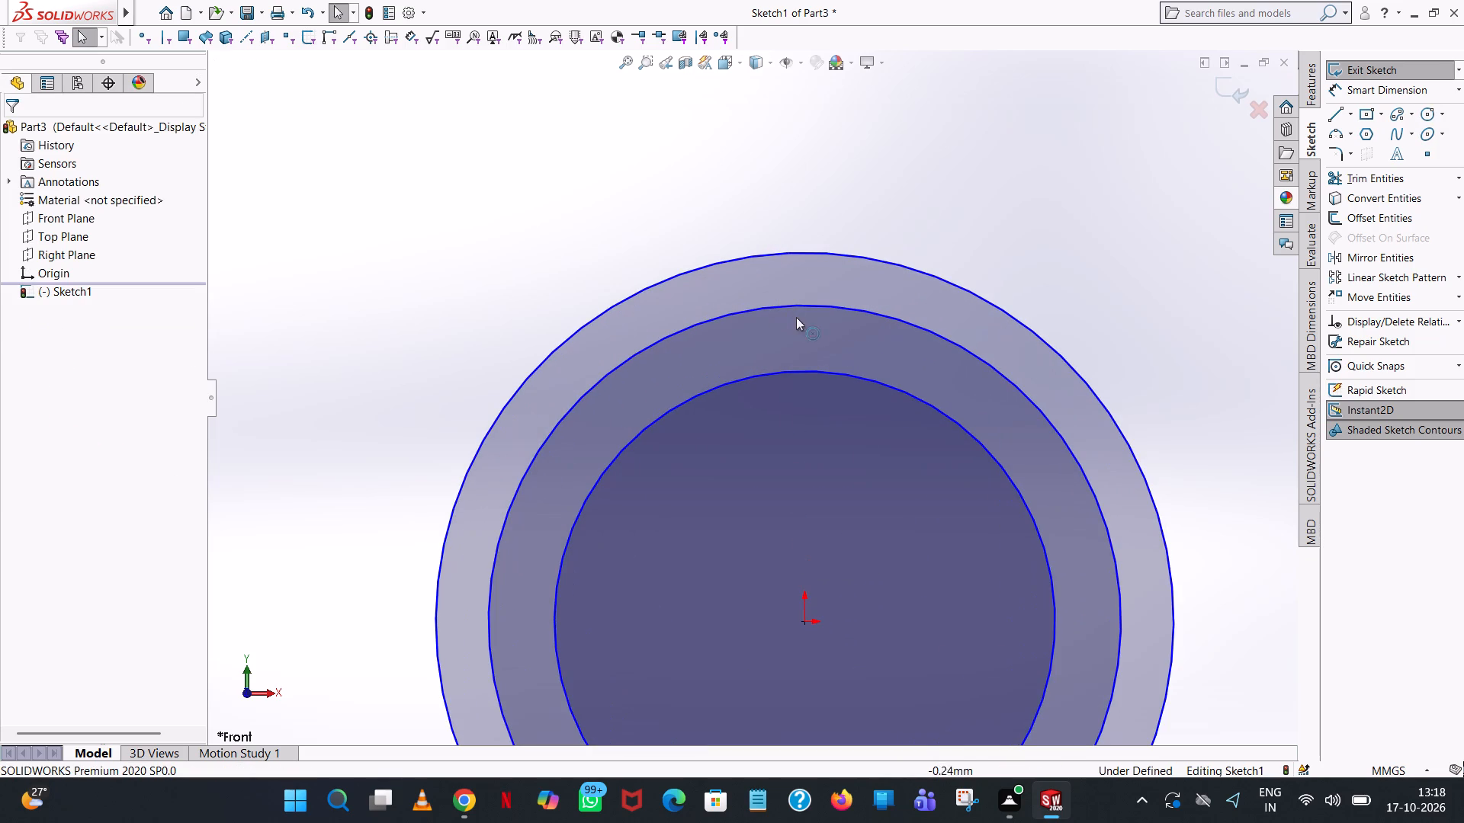
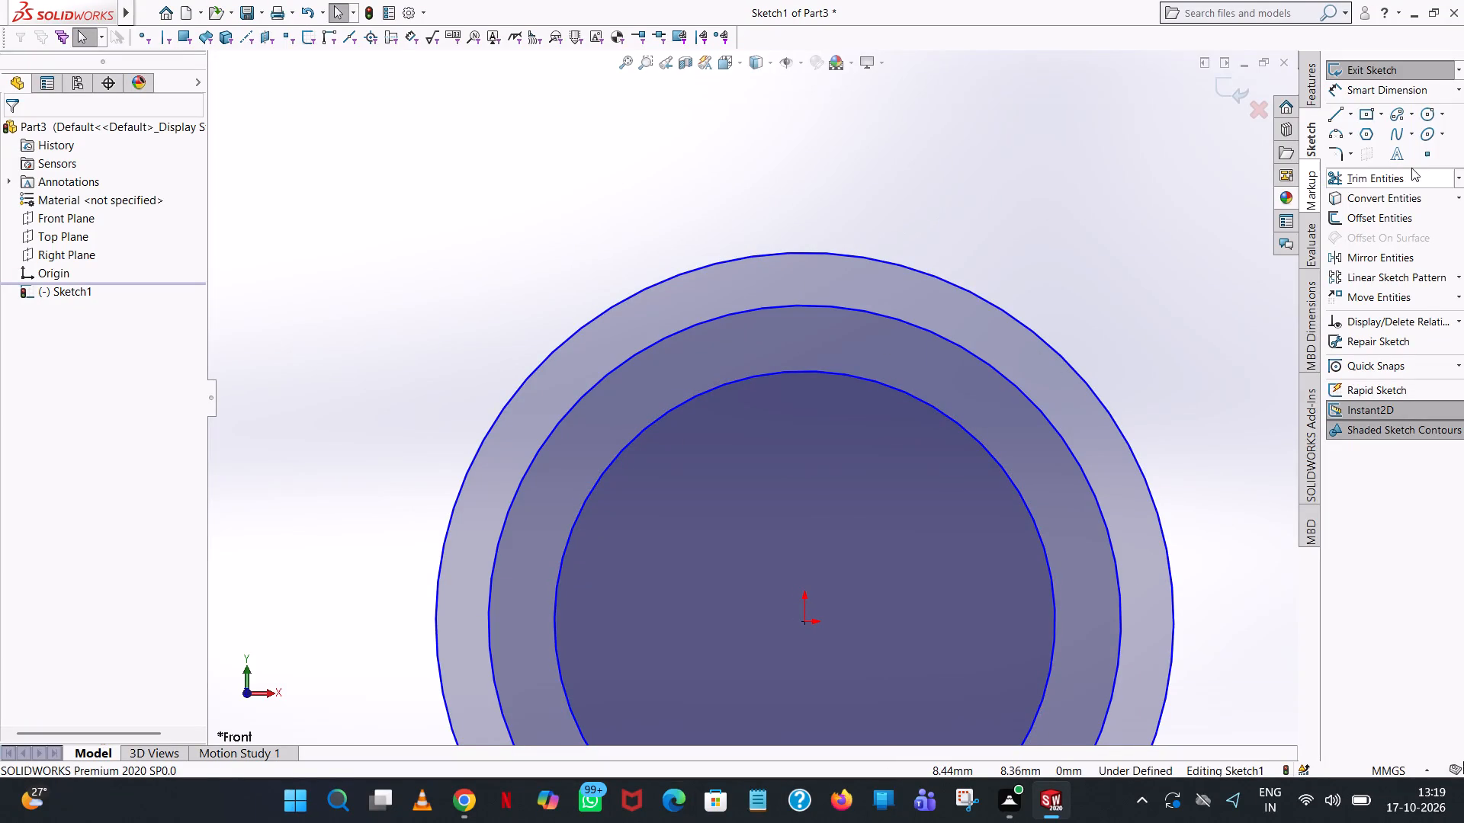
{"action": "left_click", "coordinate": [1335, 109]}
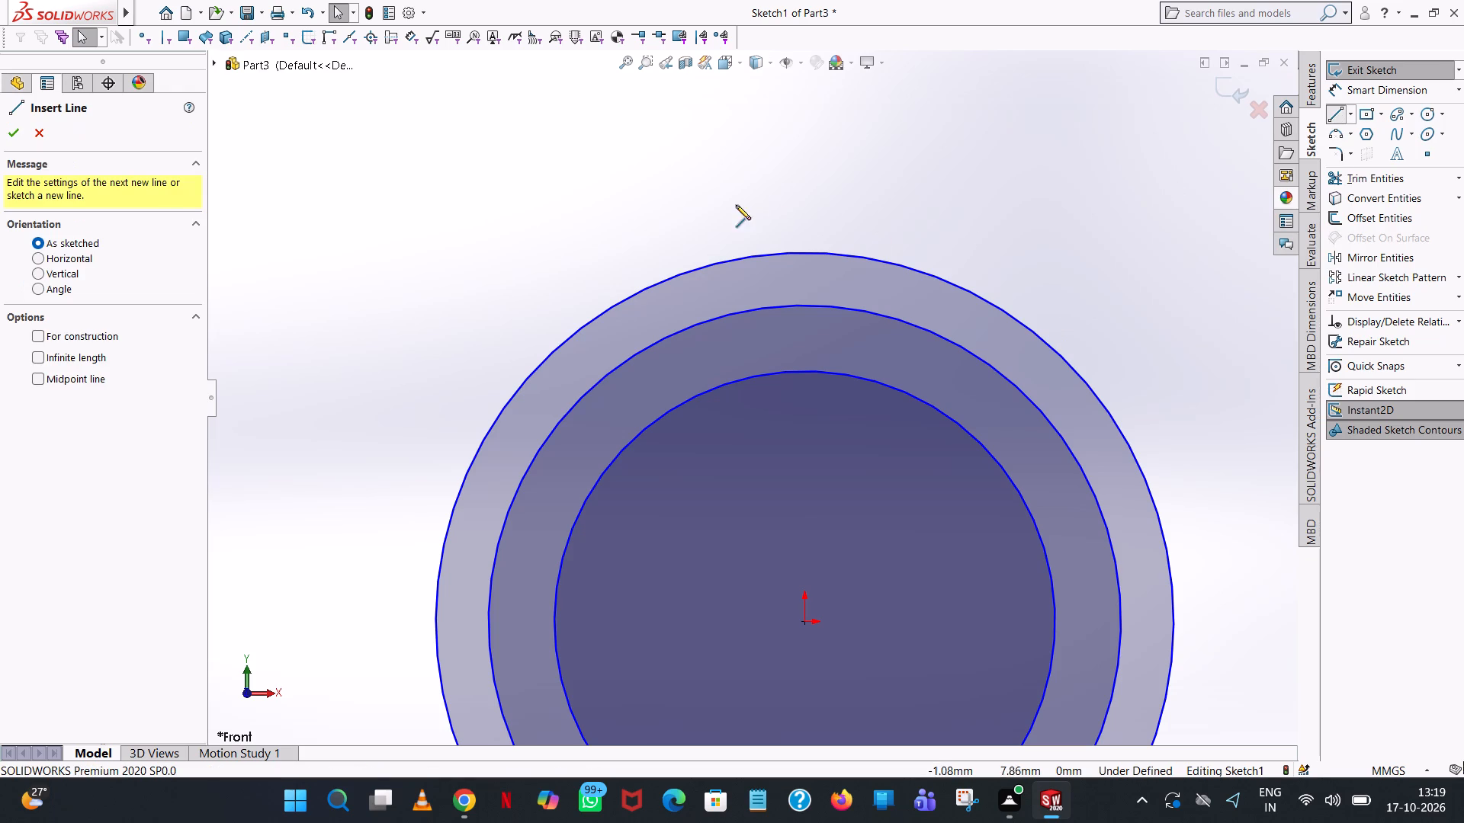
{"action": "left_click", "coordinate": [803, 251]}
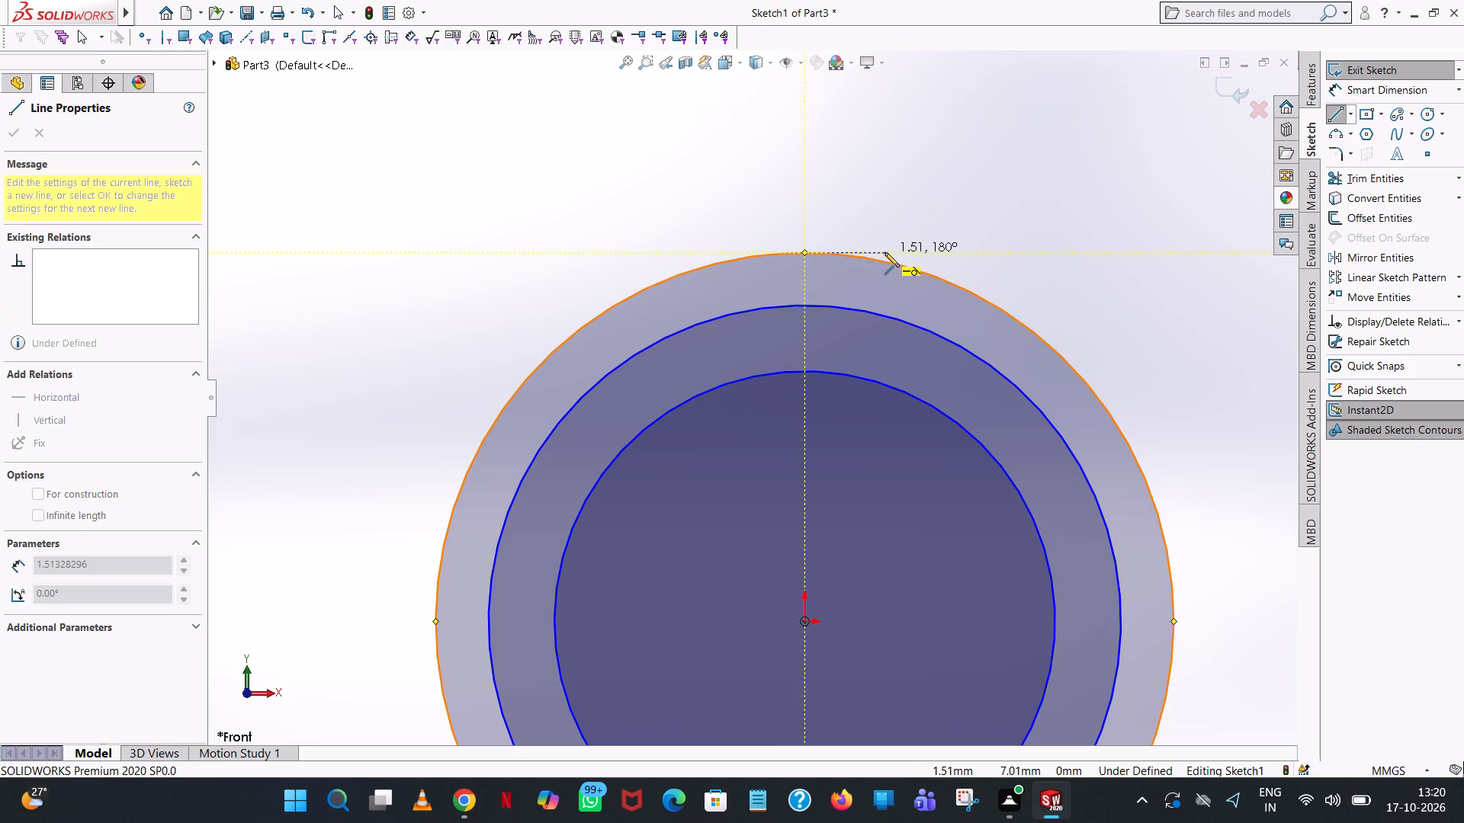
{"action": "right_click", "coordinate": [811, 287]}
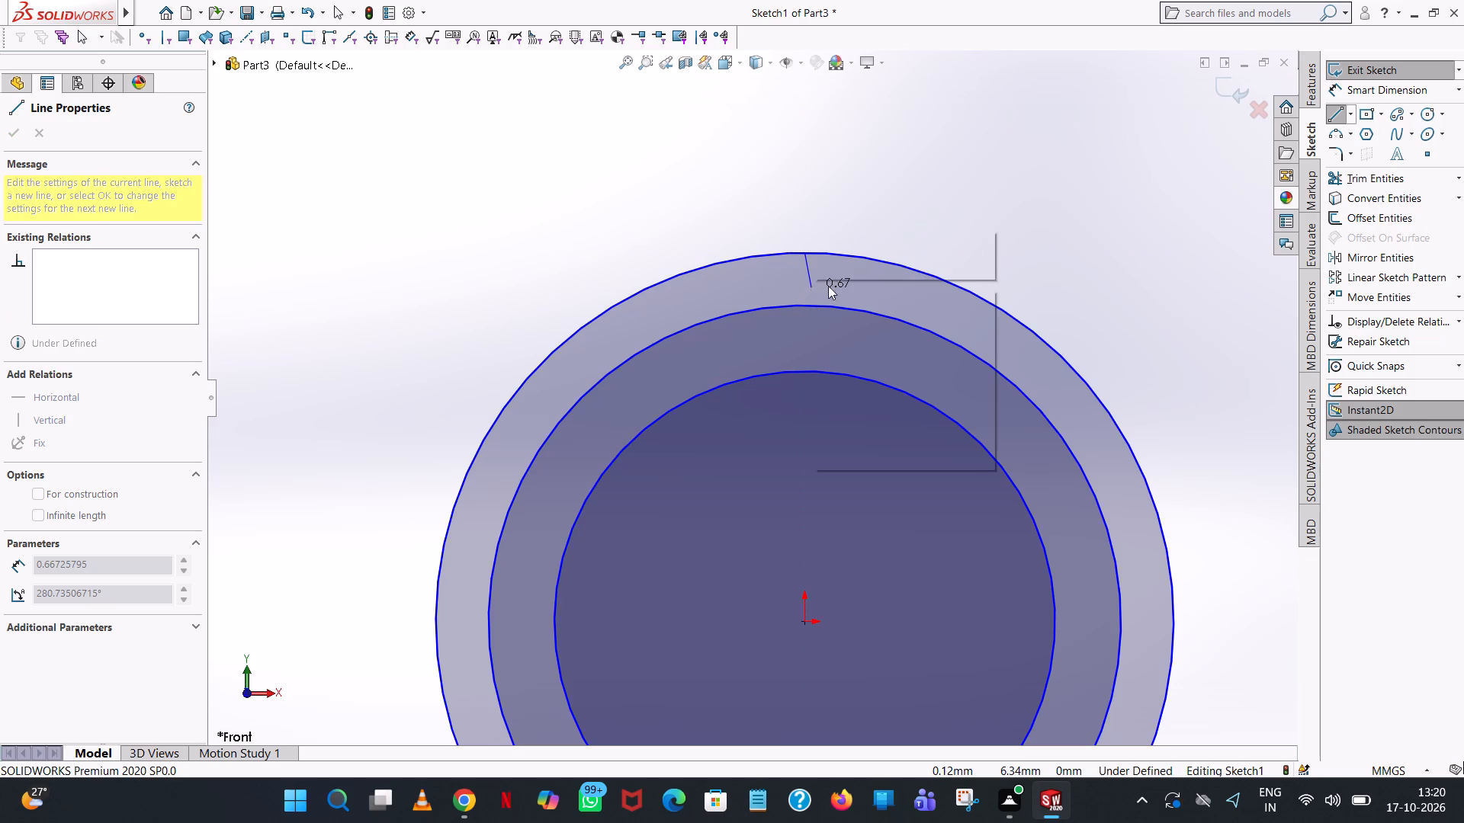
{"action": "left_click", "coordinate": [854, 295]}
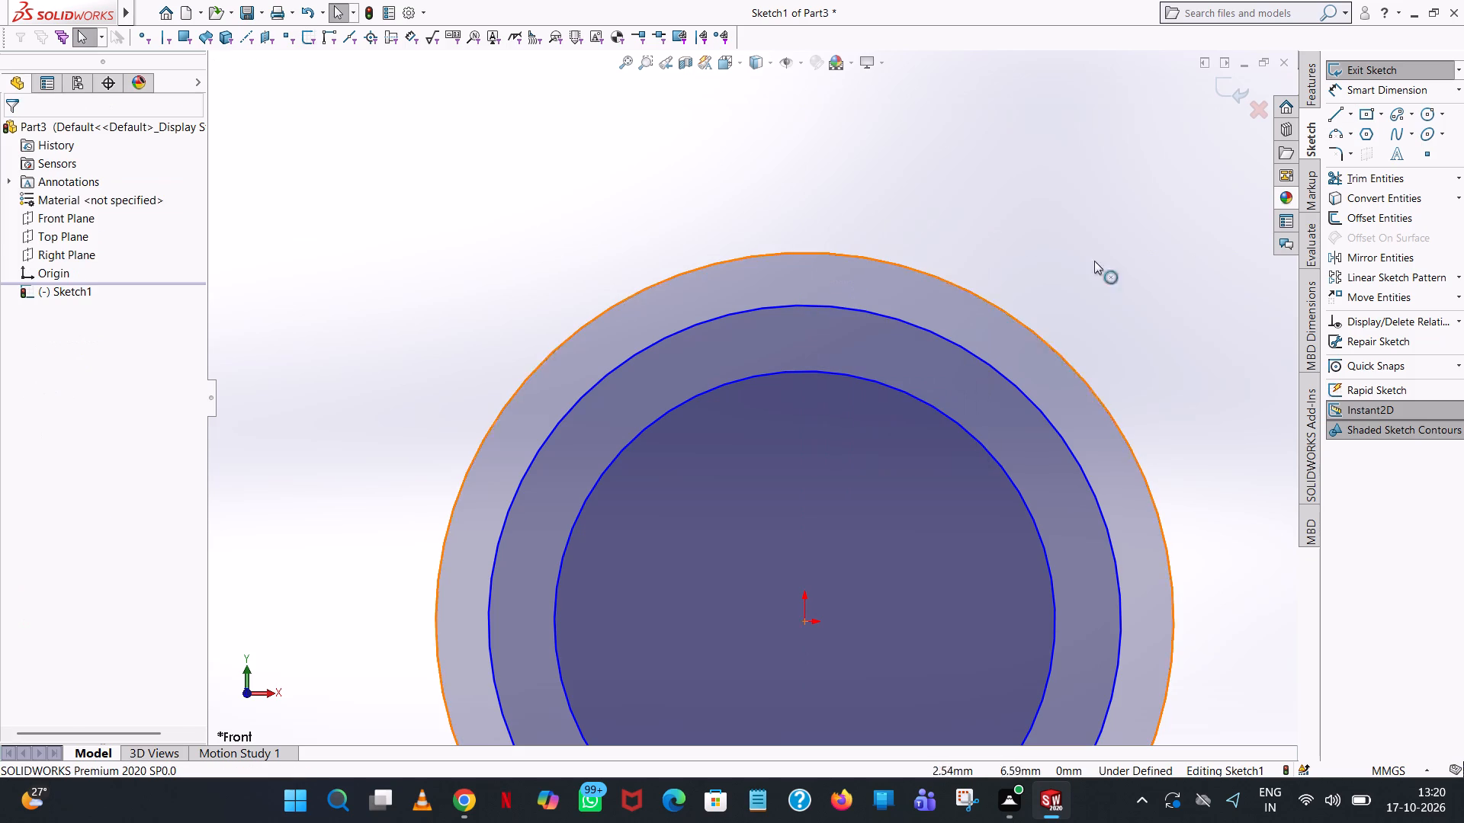
Sketch a 1.5 mm horizontal line running right from the top point of the innermost circle.
{"action": "left_click", "coordinate": [1336, 116]}
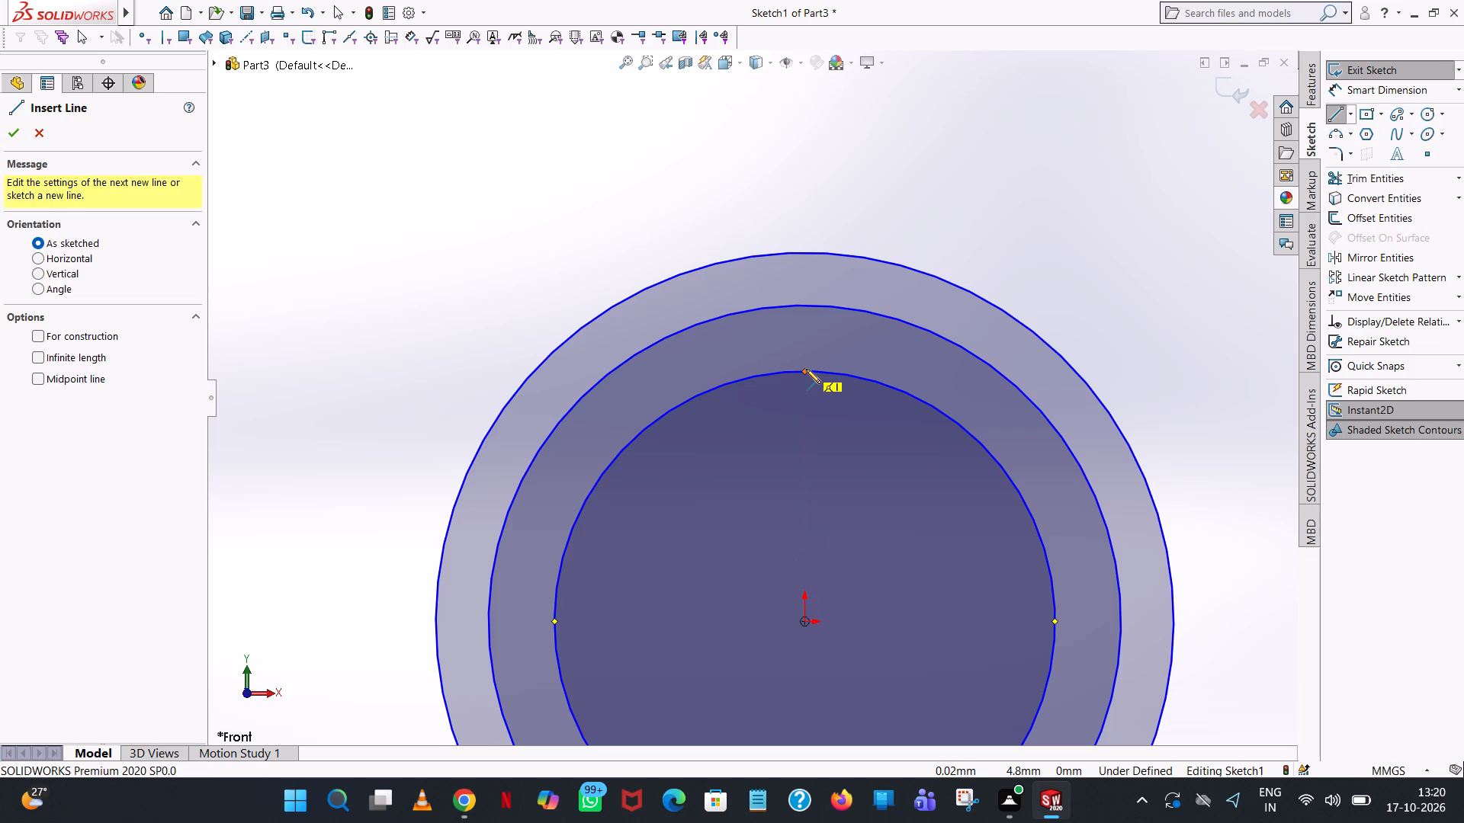
{"action": "left_click", "coordinate": [806, 370]}
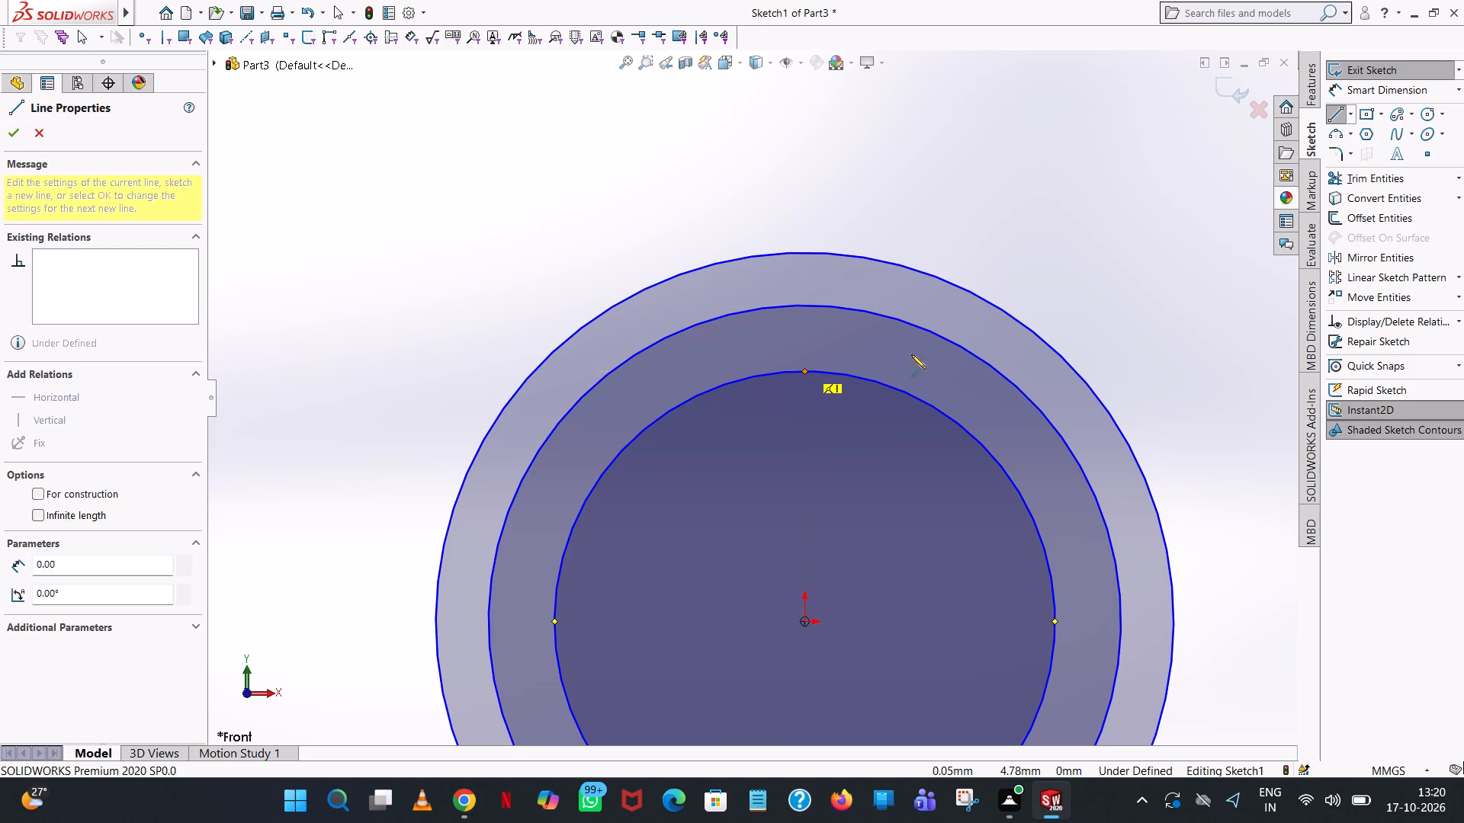
{"action": "left_click", "coordinate": [875, 370]}
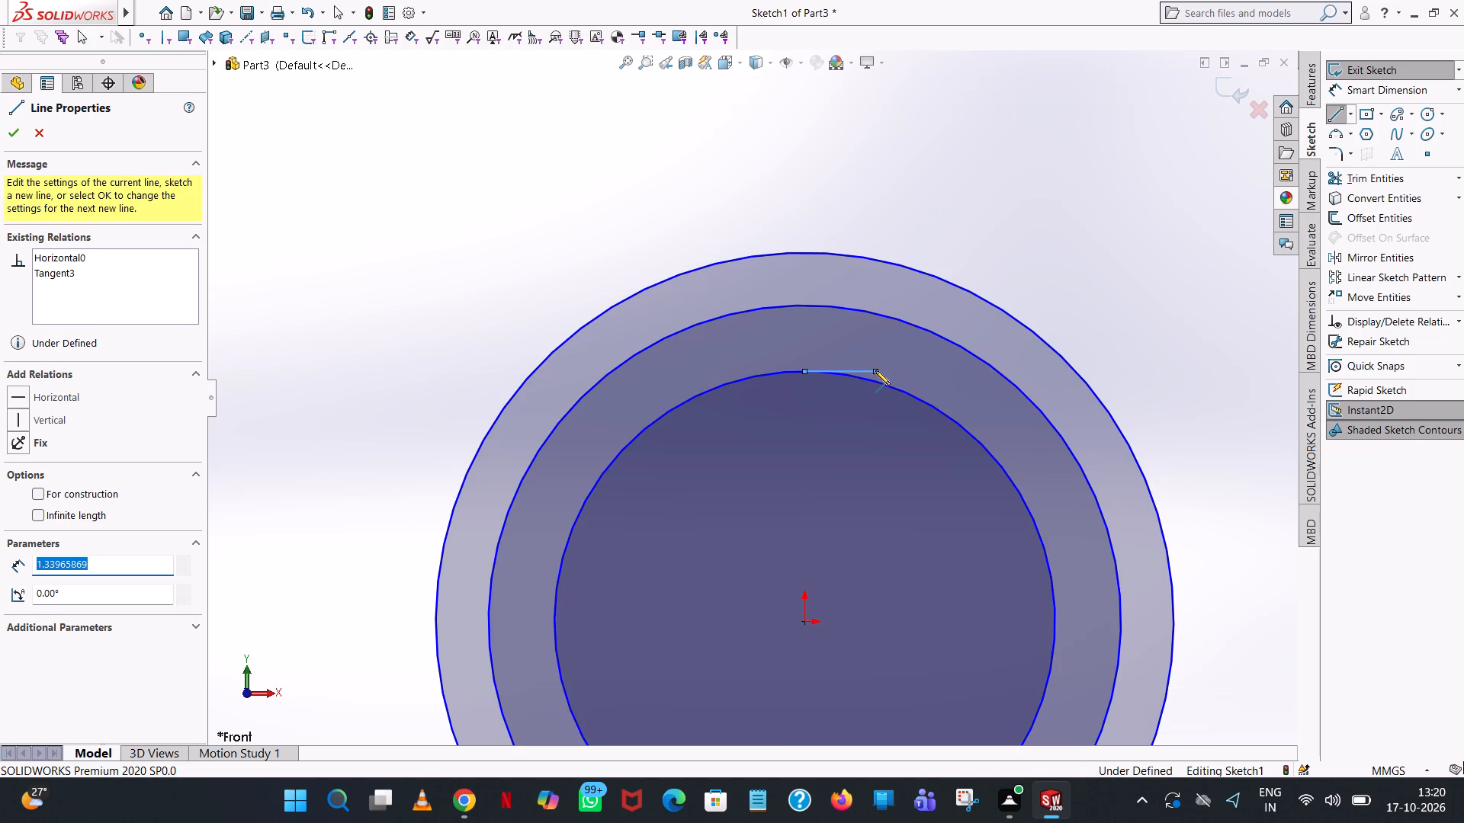
{"action": "type", "text": "1.5"}
{"action": "key", "text": "Return"}
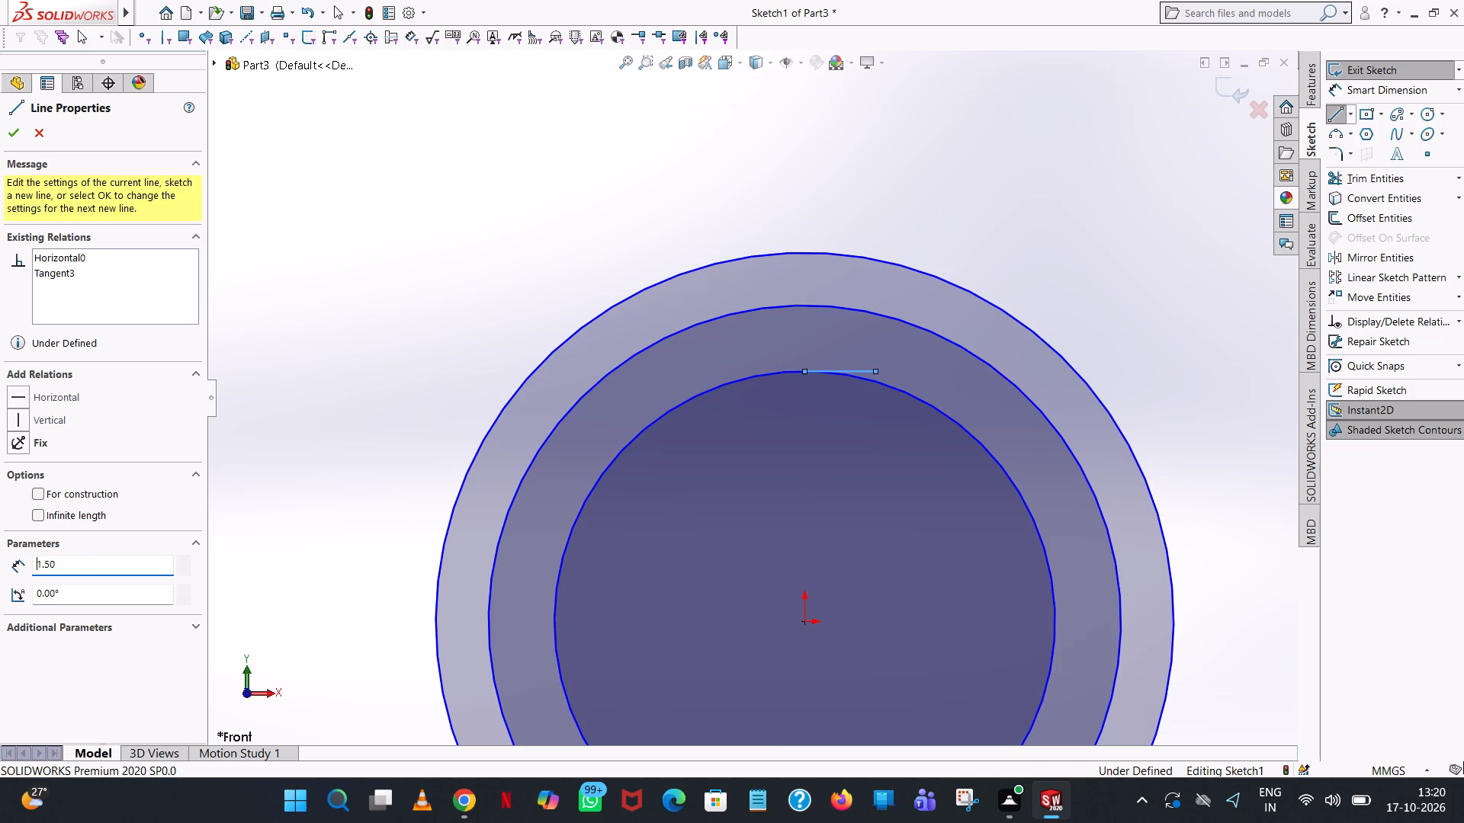
{"action": "right_click", "coordinate": [875, 370]}
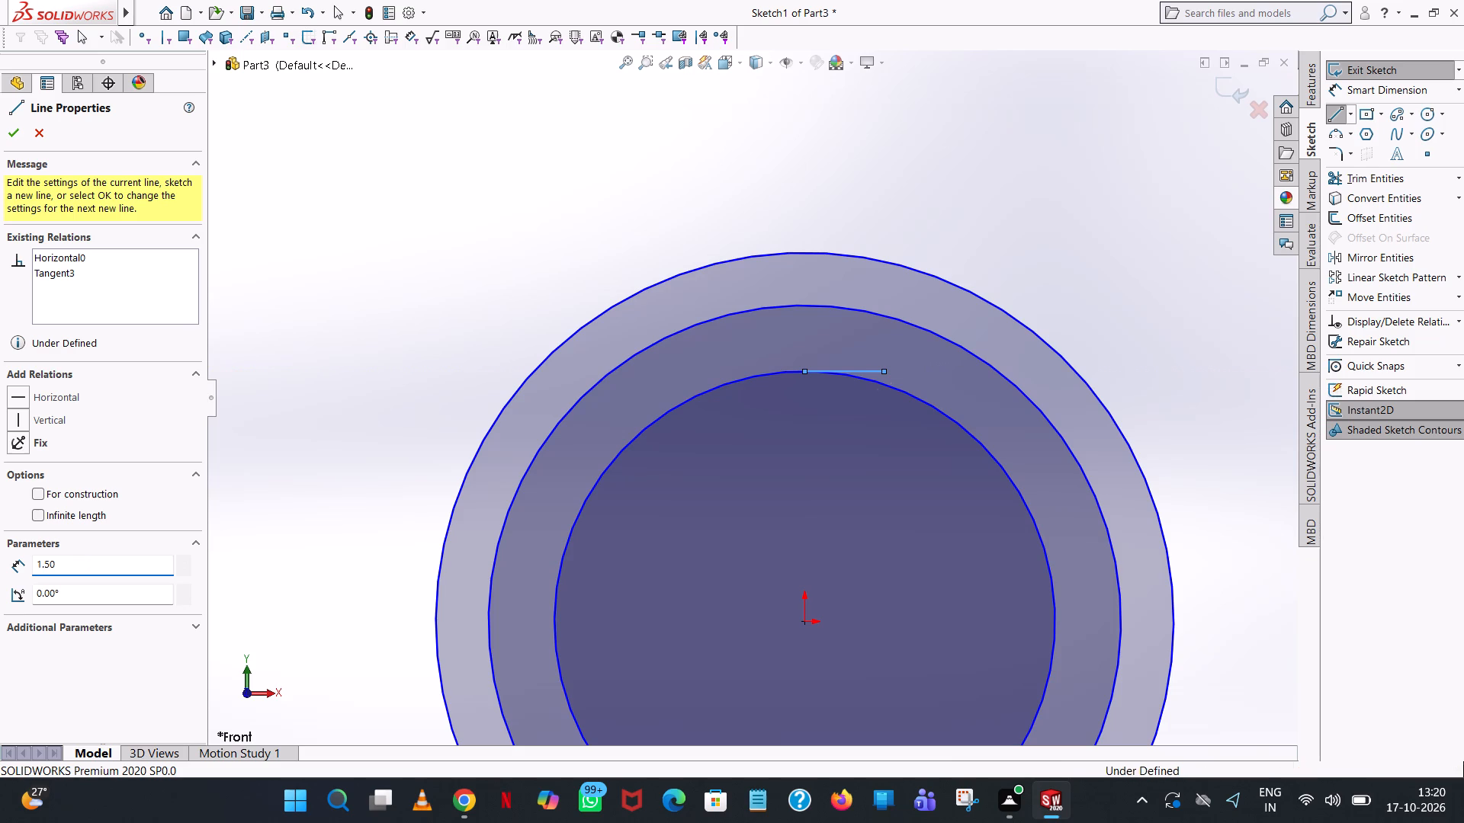
{"action": "left_click", "coordinate": [906, 375]}
Draw a vertical line about 0.24 mm long from the horizontal line's right end down to the innermost circle.
{"action": "scroll", "coordinate": [893, 377], "scroll_direction": "down", "scroll_amount": 1}
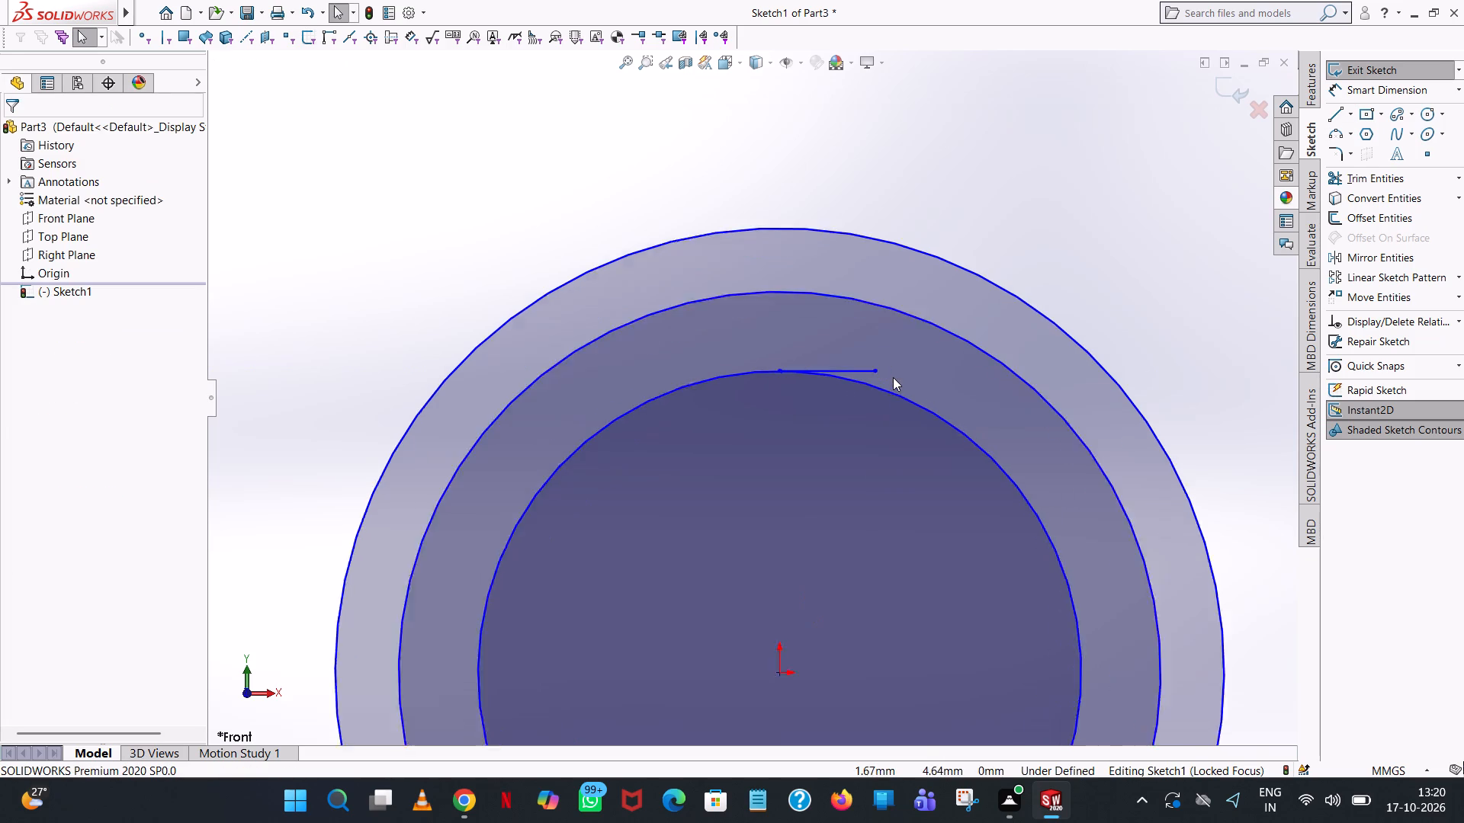
{"action": "scroll", "coordinate": [893, 377], "scroll_direction": "down", "scroll_amount": 5}
{"action": "left_click", "coordinate": [1326, 110]}
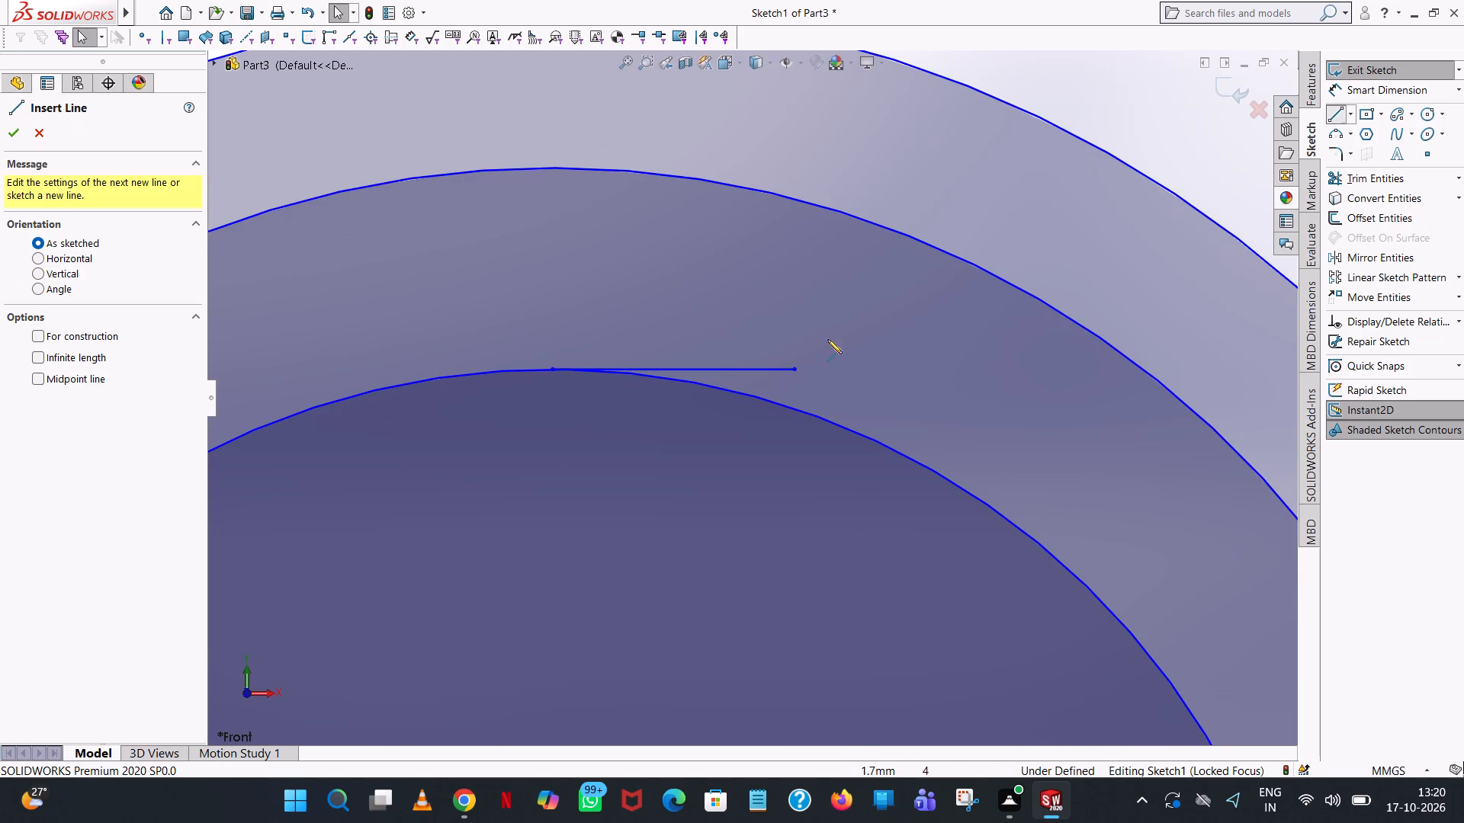
{"action": "left_click", "coordinate": [795, 371]}
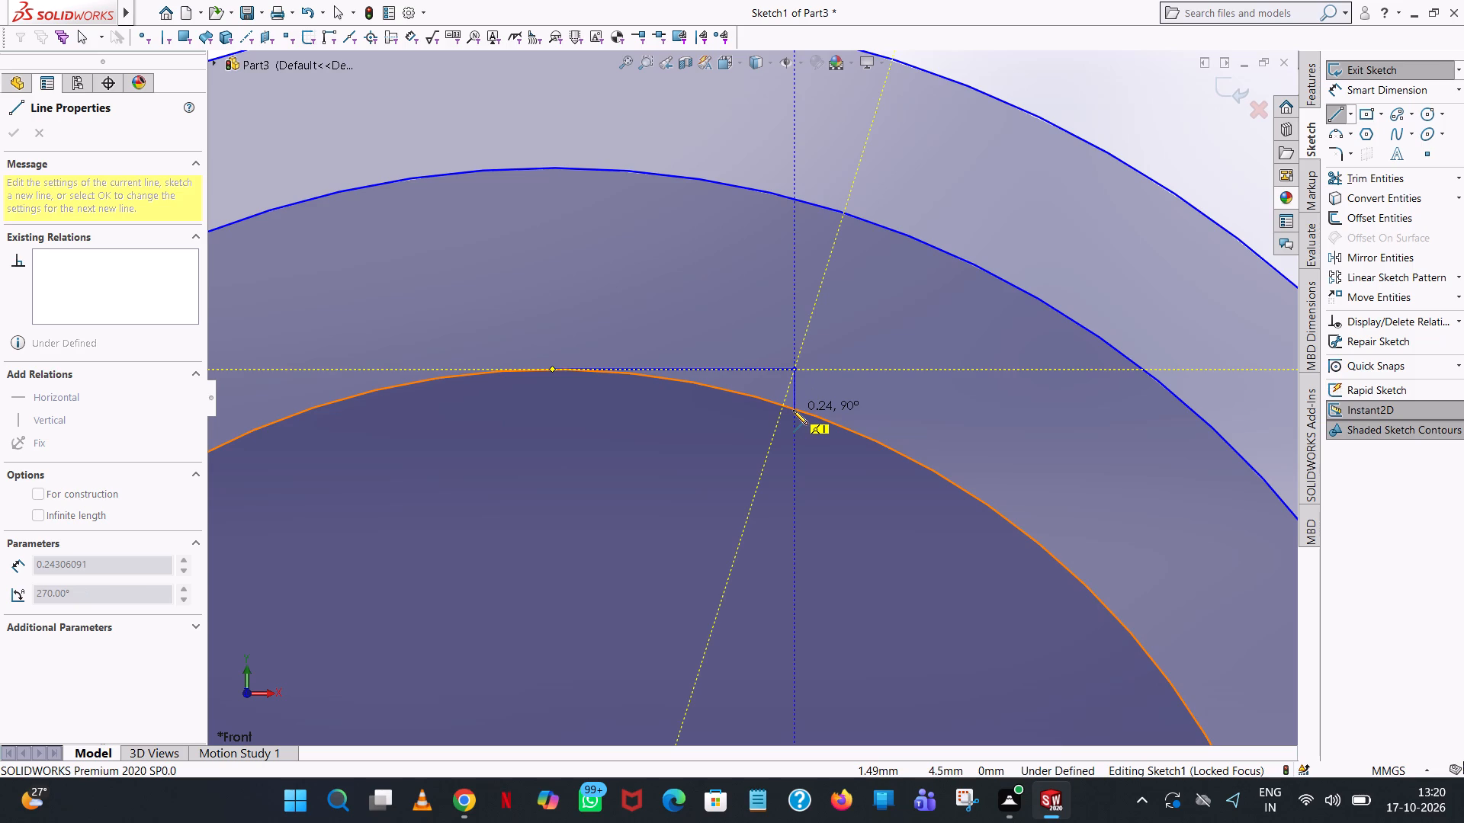
{"action": "left_click", "coordinate": [793, 410]}
{"action": "right_click", "coordinate": [793, 410]}
{"action": "left_click", "coordinate": [846, 419]}
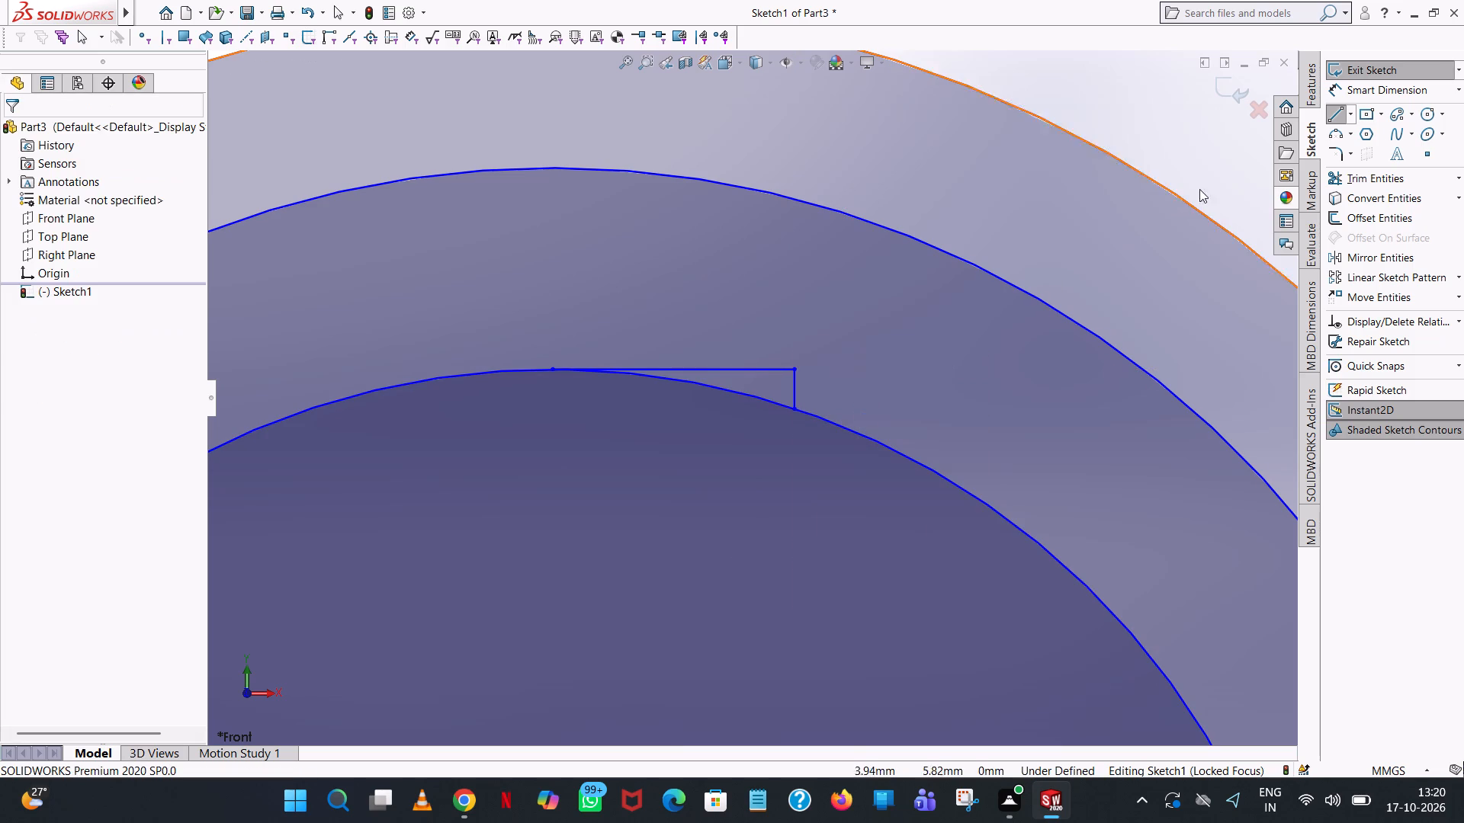
Sketch a 1.5 mm horizontal line running left from the top point of the innermost circle.
{"action": "left_click", "coordinate": [1326, 110]}
{"action": "scroll", "coordinate": [733, 319], "scroll_direction": "up", "scroll_amount": 5}
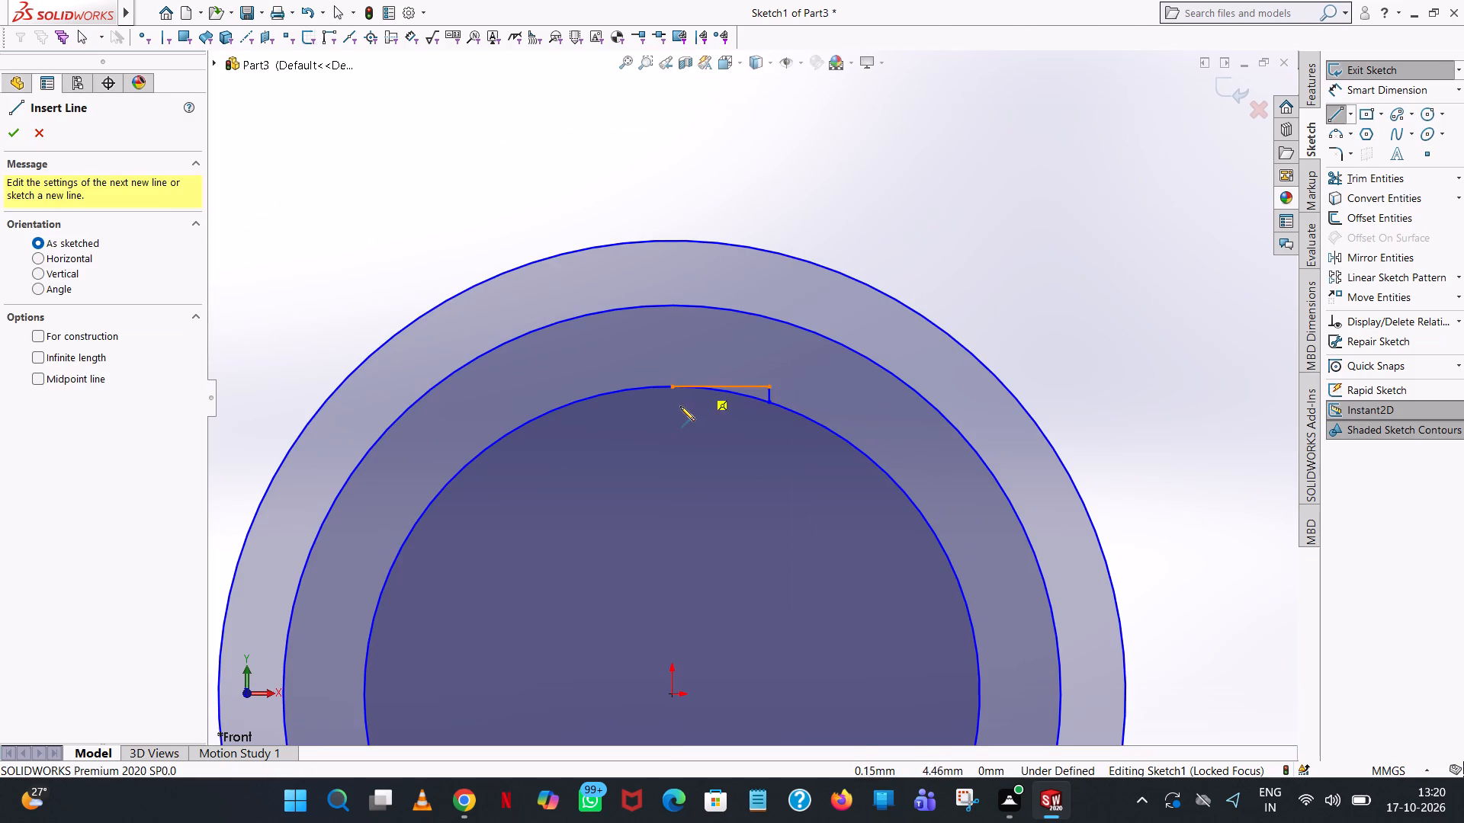
{"action": "left_click", "coordinate": [673, 386]}
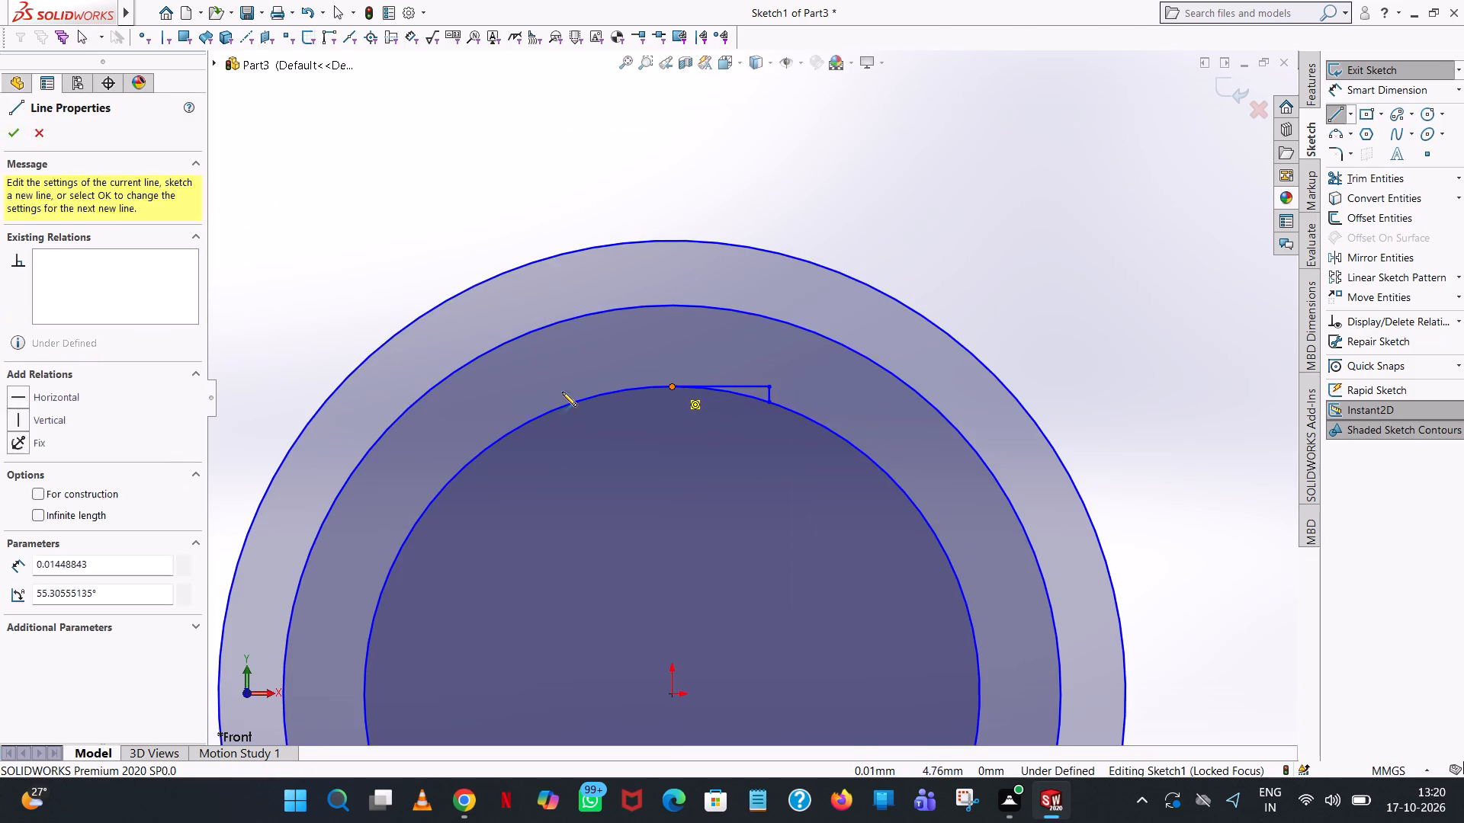
{"action": "left_click", "coordinate": [491, 389]}
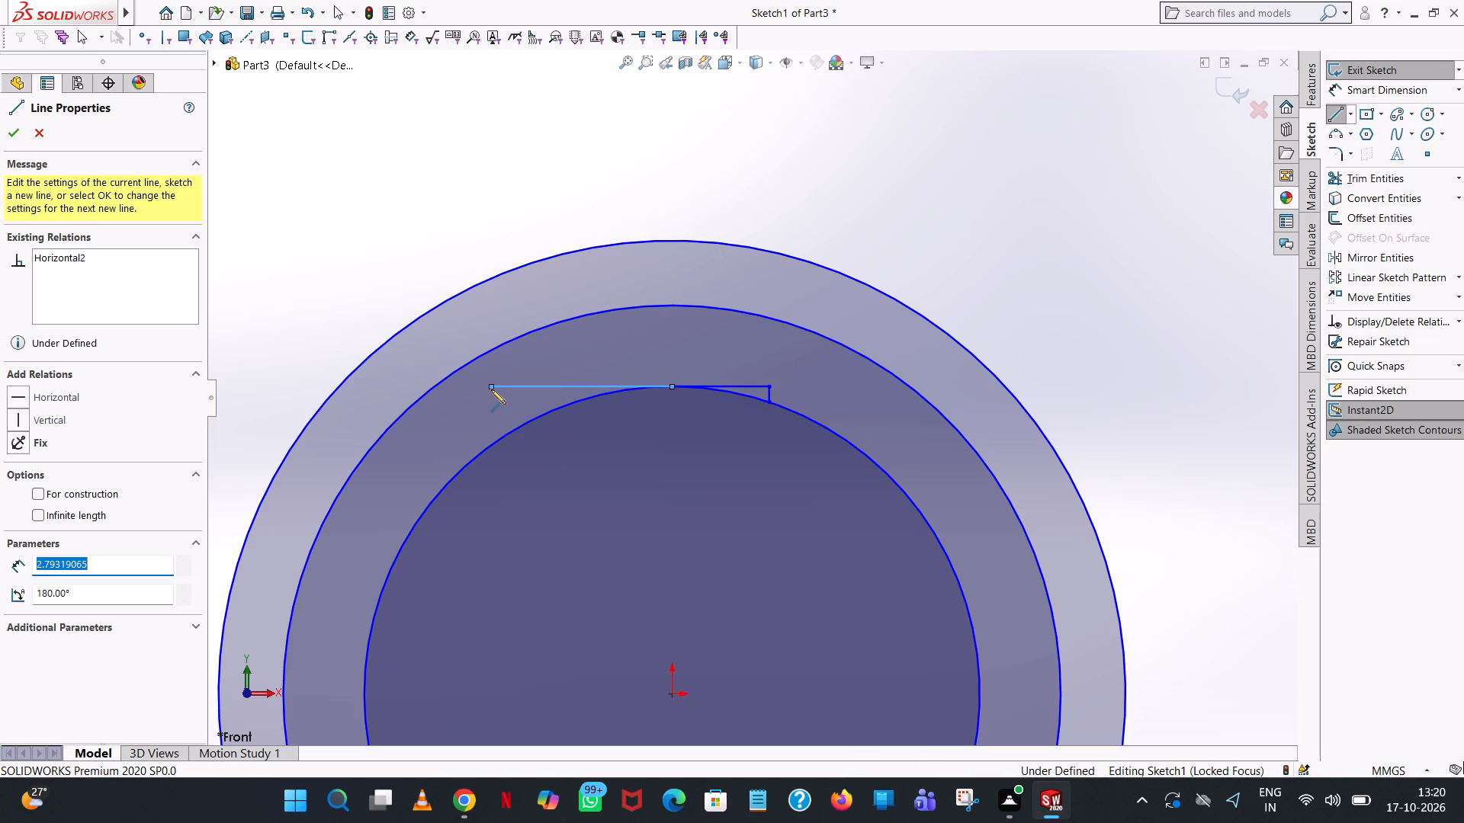
{"action": "type", "text": "1.5"}
{"action": "key", "text": "Return"}
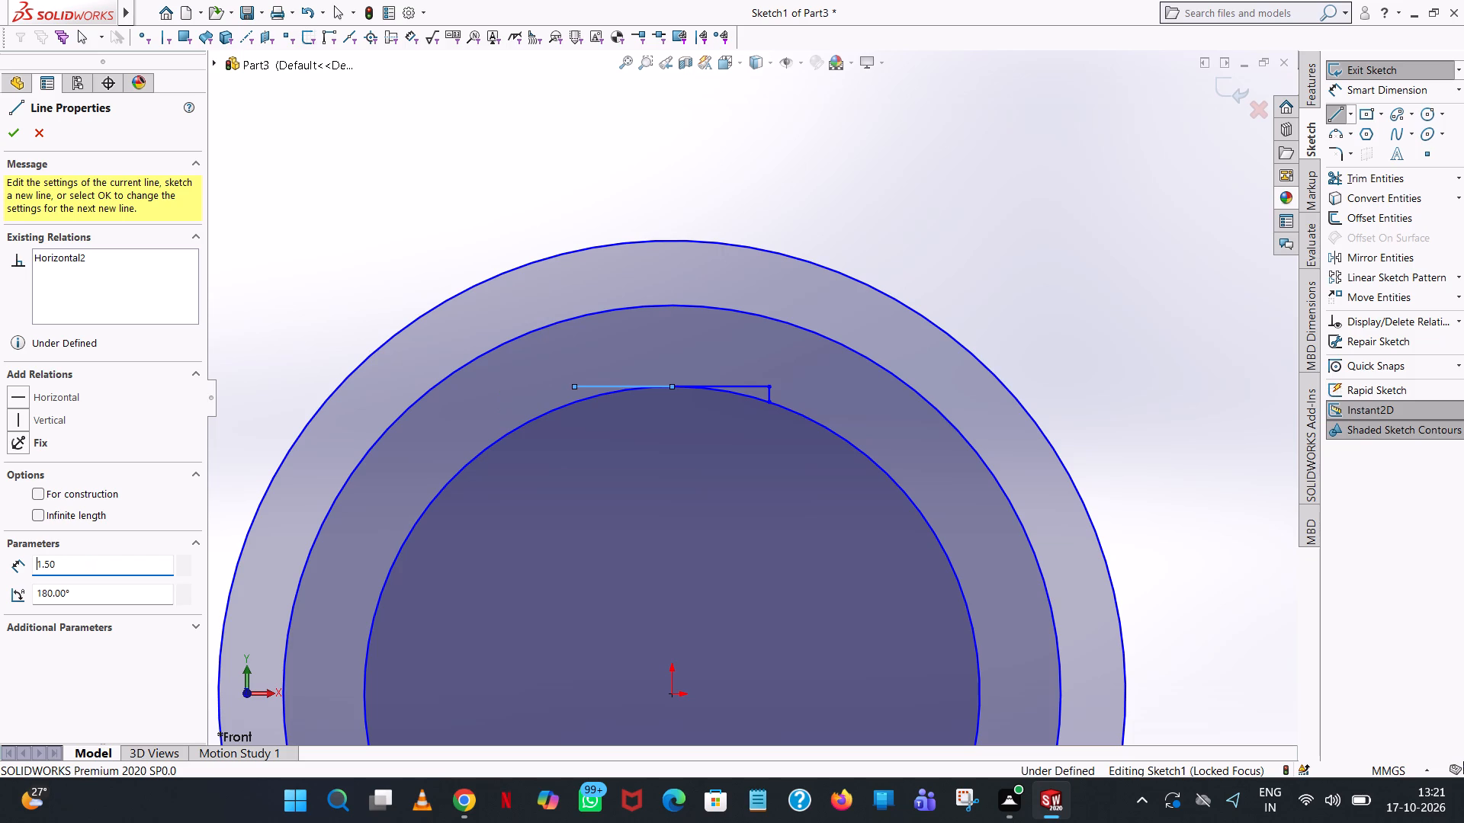
Draw a vertical line about 0.24 mm long from the left horizontal line's outer end down to the innermost circle.
{"action": "scroll", "coordinate": [491, 389], "scroll_direction": "down", "scroll_amount": 3}
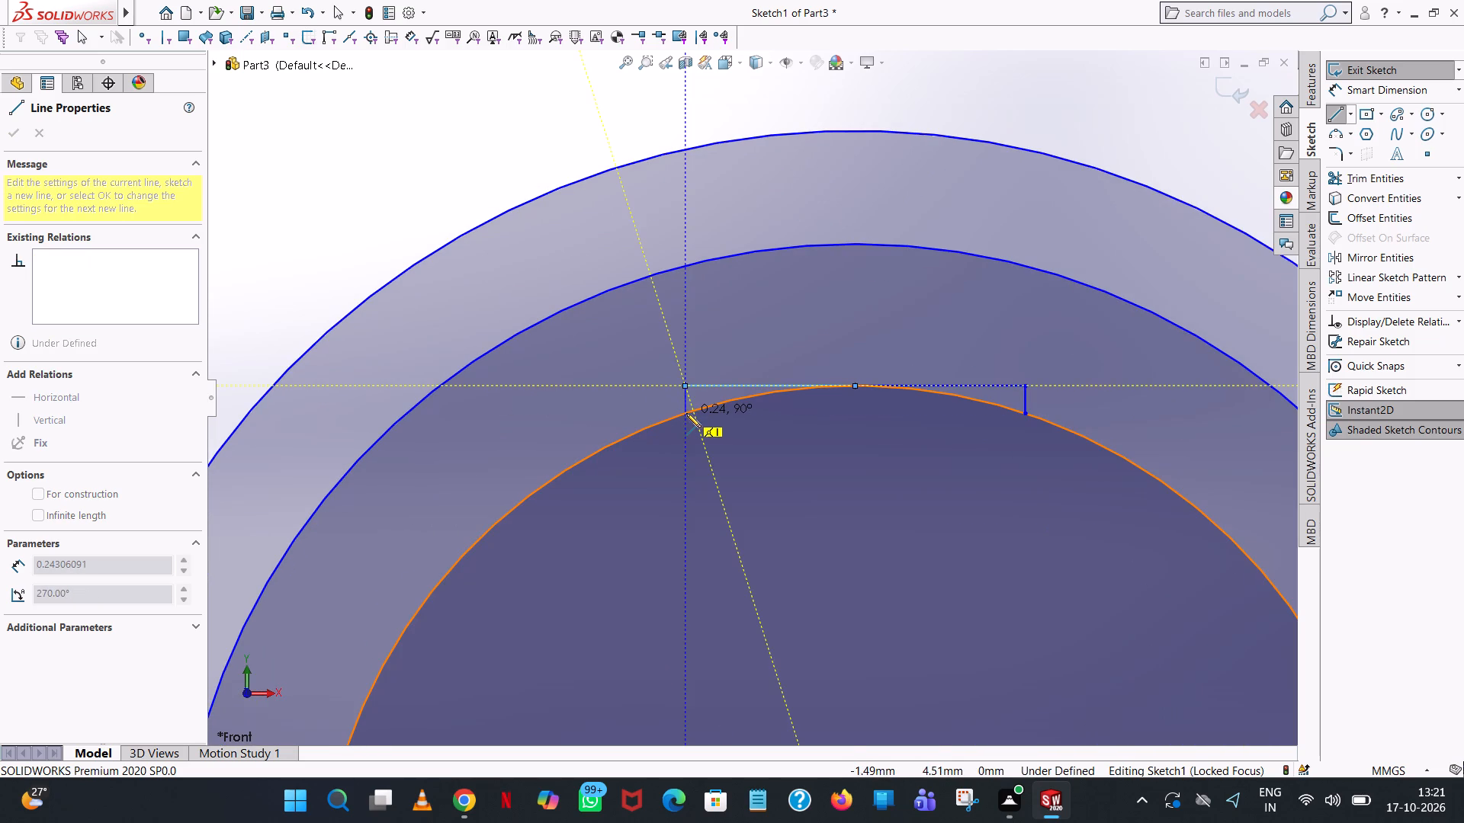
{"action": "scroll", "coordinate": [686, 413], "scroll_direction": "down", "scroll_amount": 5}
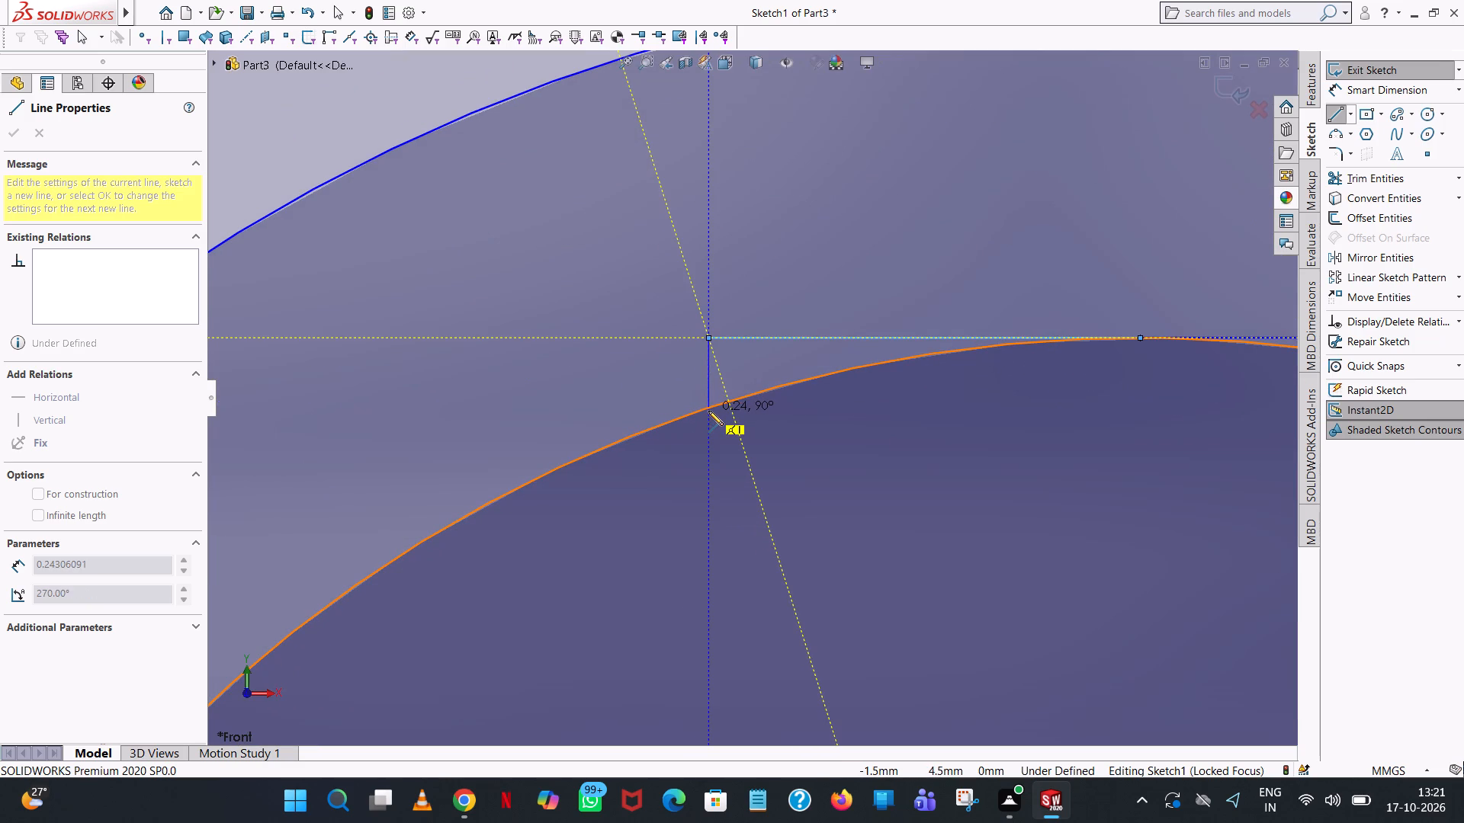
{"action": "left_click", "coordinate": [708, 411]}
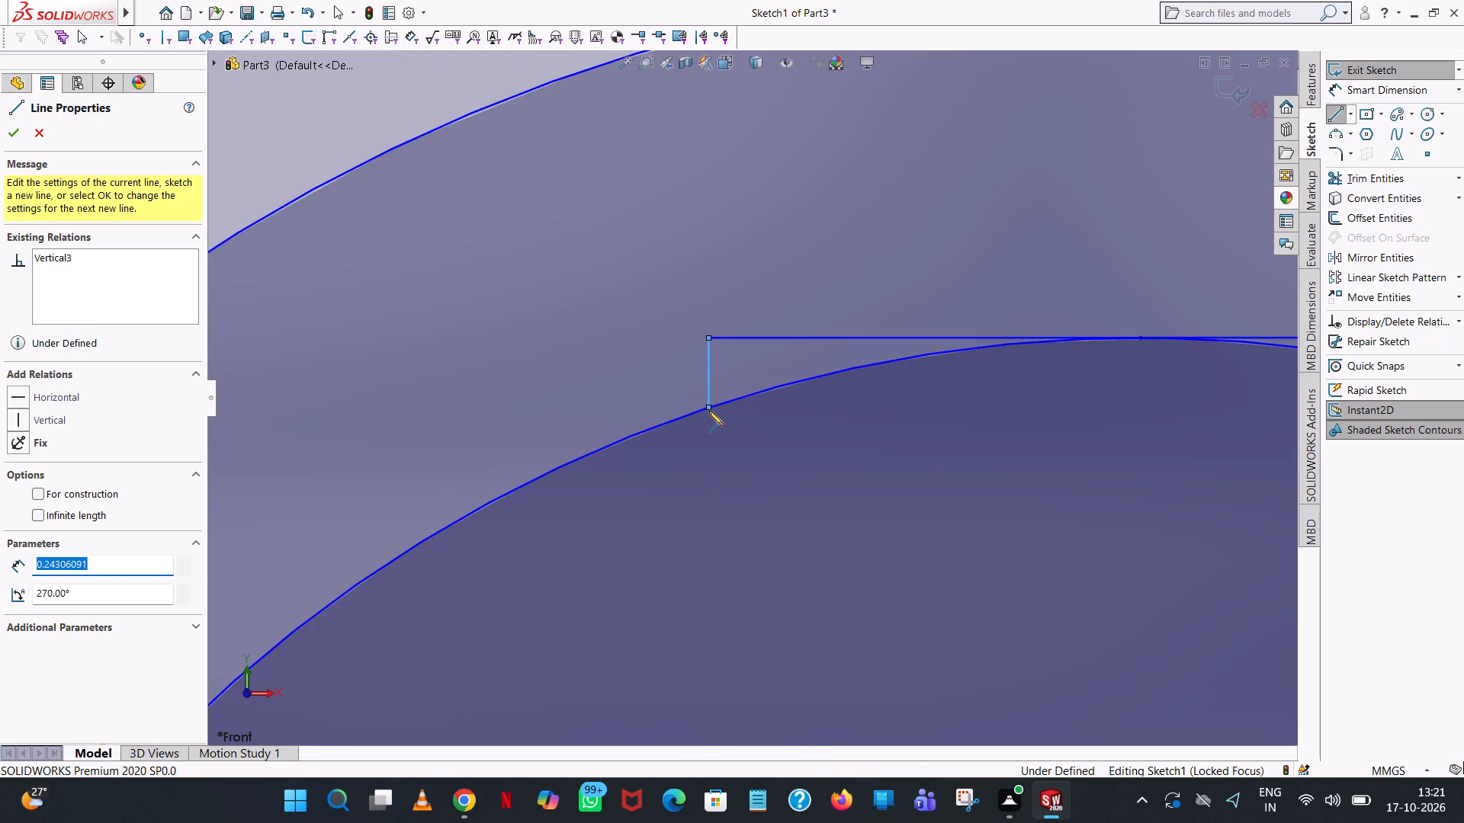
{"action": "right_click", "coordinate": [708, 411]}
{"action": "left_click", "coordinate": [737, 422]}
Sketch a 0.5 mm horizontal line running right from the top point of the outermost circle.
{"action": "scroll", "coordinate": [739, 422], "scroll_direction": "up", "scroll_amount": 3}
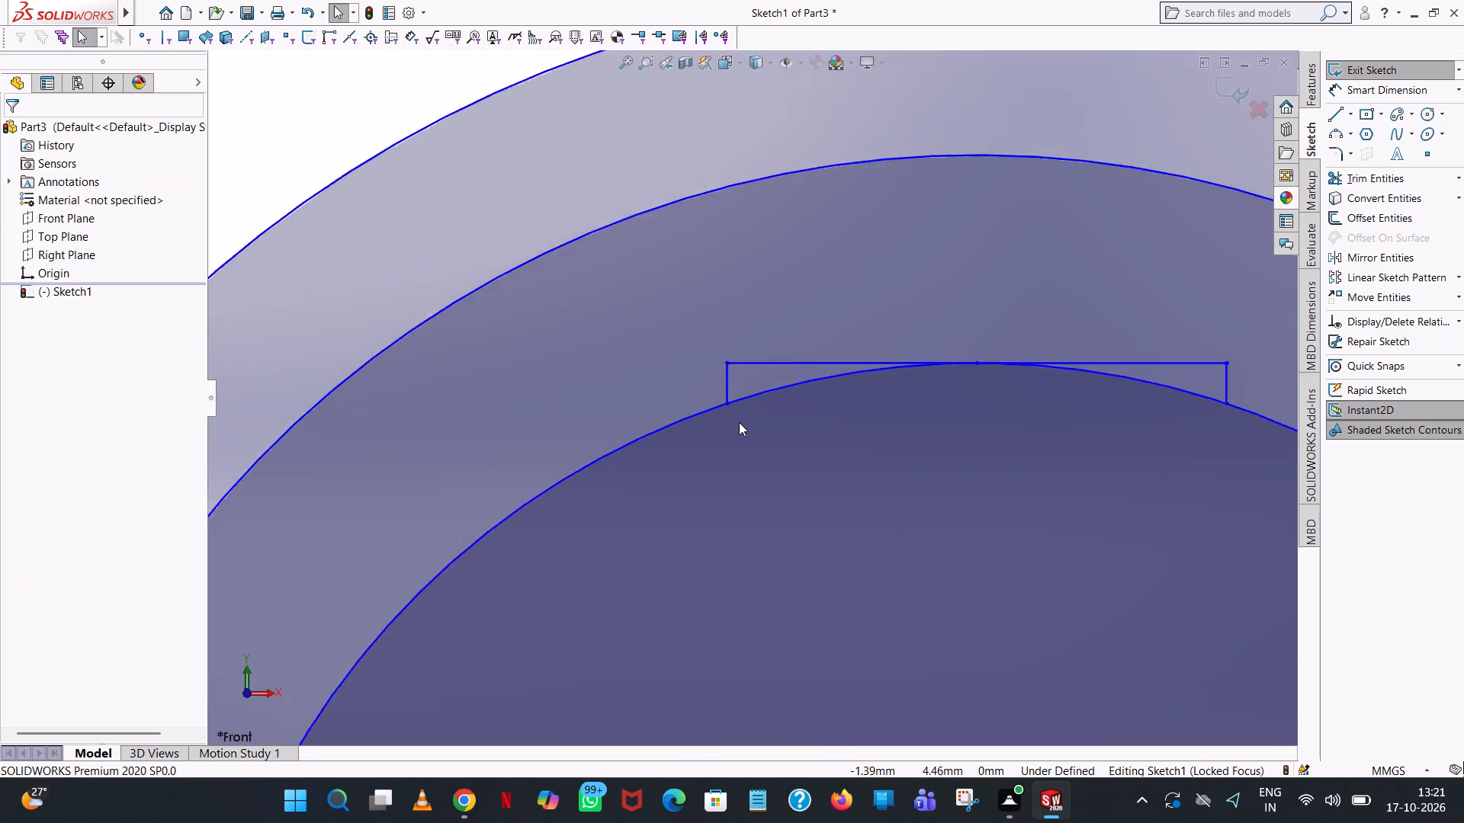
{"action": "scroll", "coordinate": [739, 422], "scroll_direction": "up", "scroll_amount": 6}
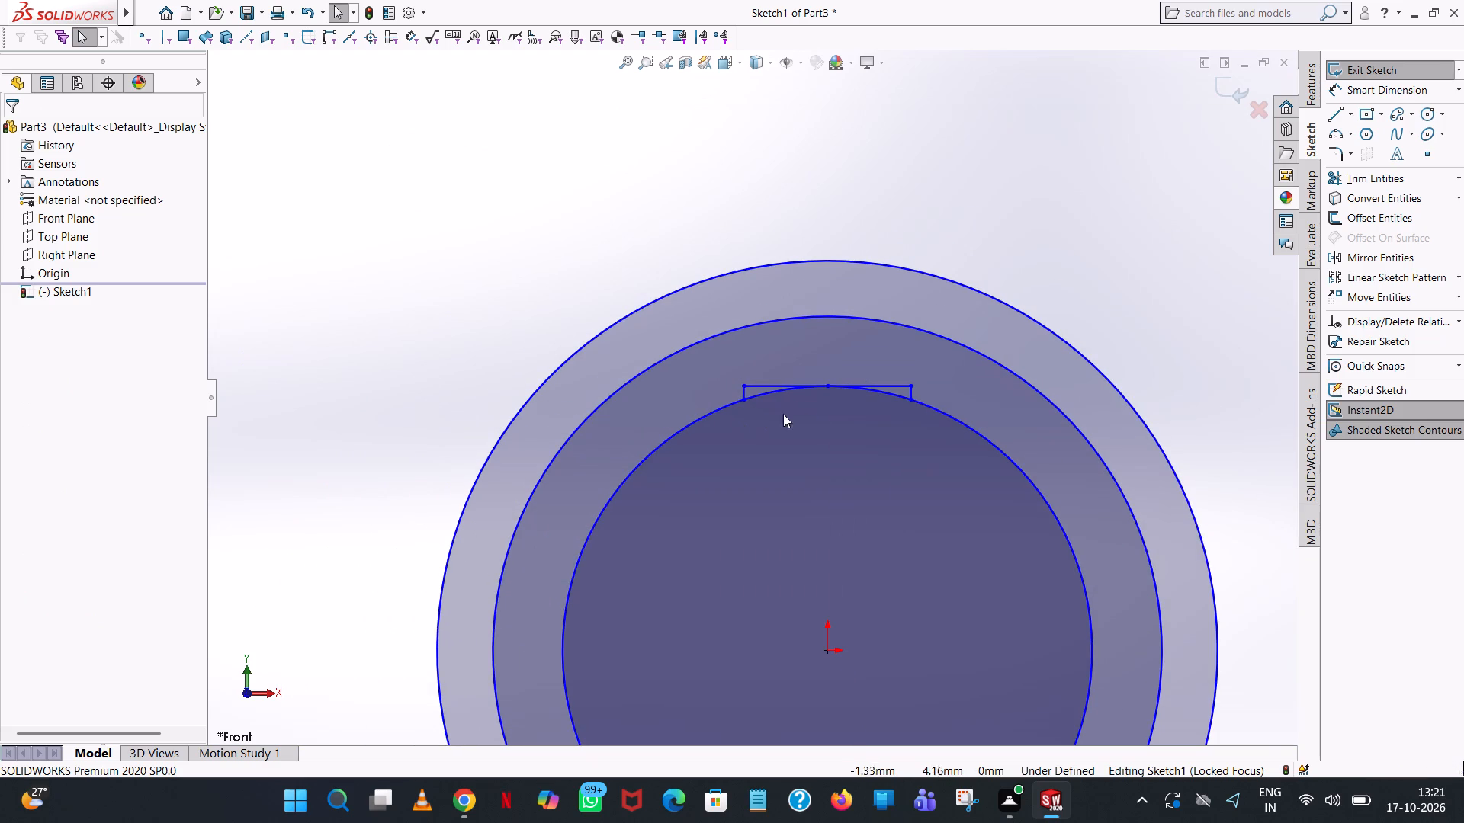
{"action": "scroll", "coordinate": [859, 399], "scroll_direction": "up", "scroll_amount": 1}
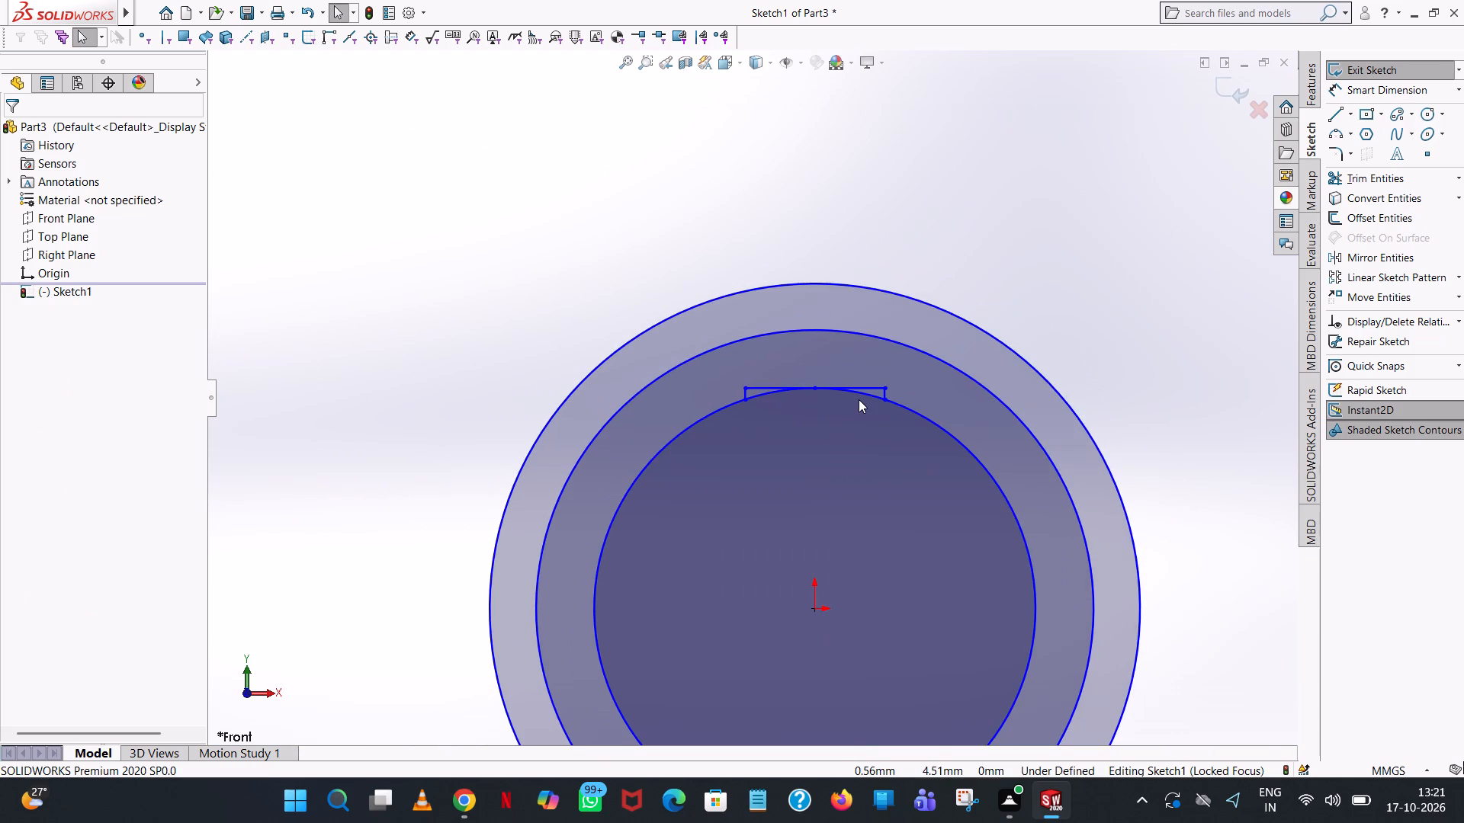
{"action": "scroll", "coordinate": [859, 399], "scroll_direction": "up", "scroll_amount": 1}
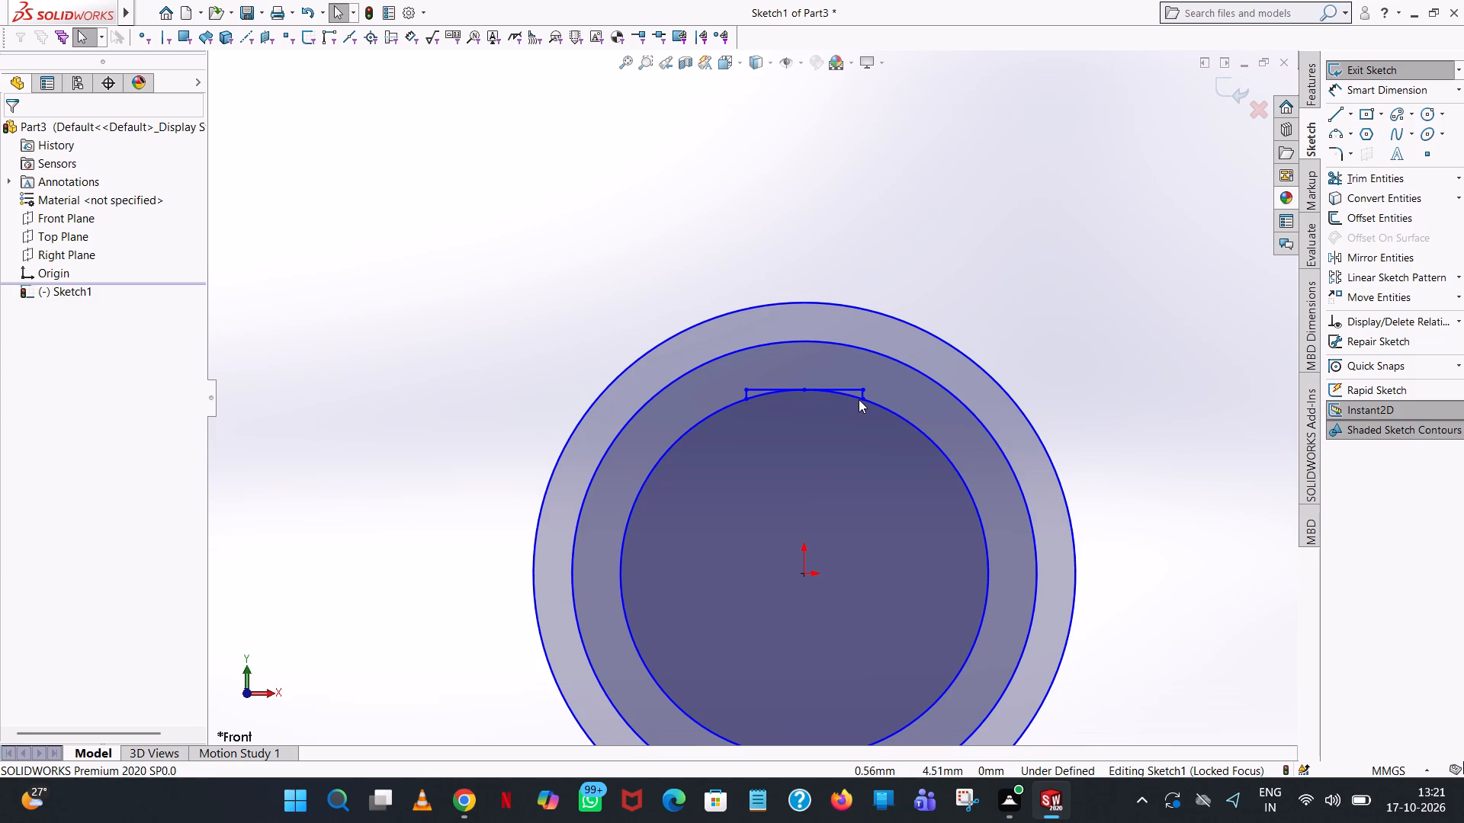
{"action": "scroll", "coordinate": [895, 367], "scroll_direction": "down", "scroll_amount": 3}
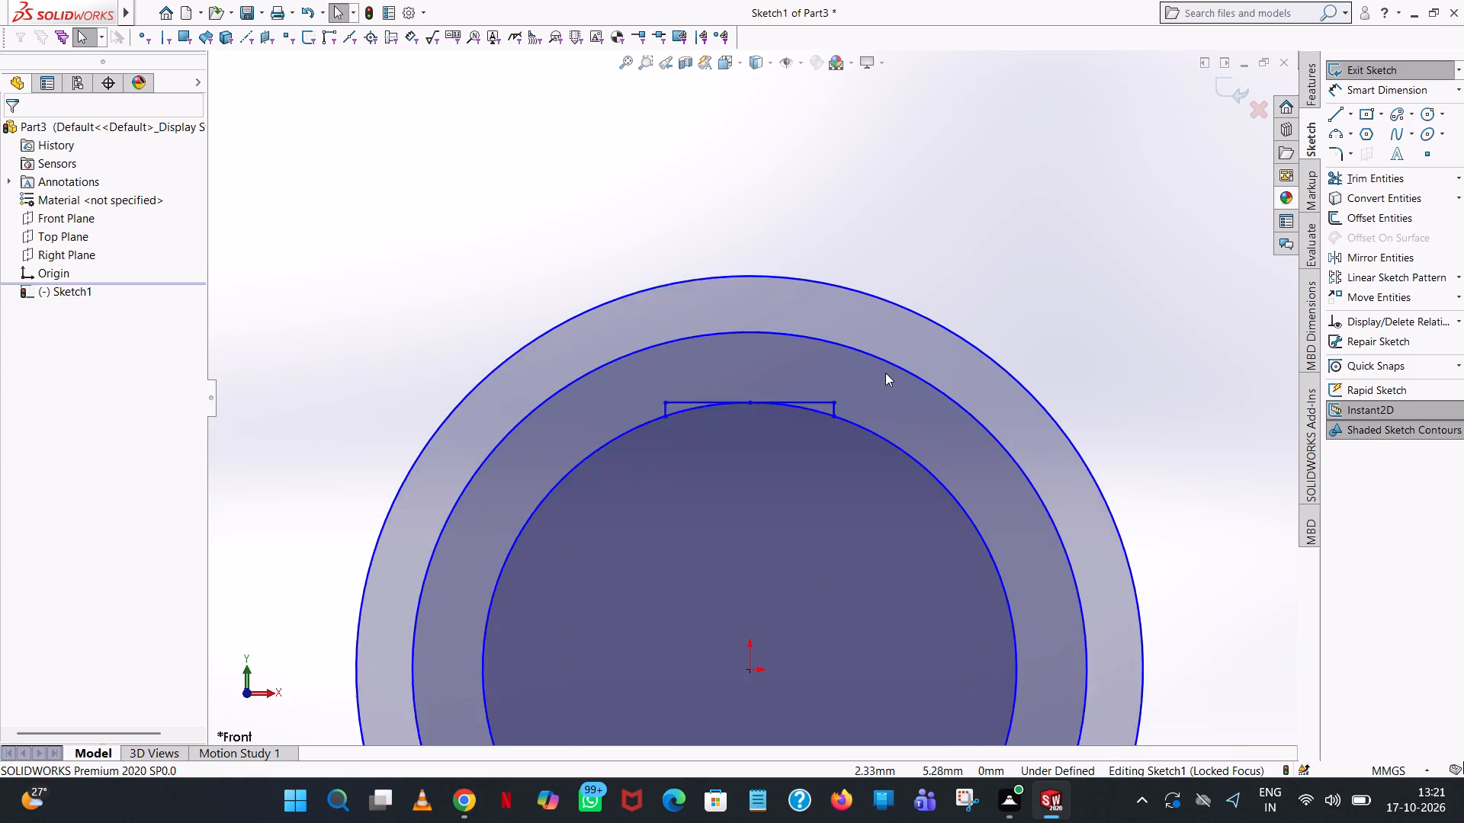
{"action": "scroll", "coordinate": [885, 373], "scroll_direction": "down", "scroll_amount": 2}
{"action": "left_click", "coordinate": [1328, 114]}
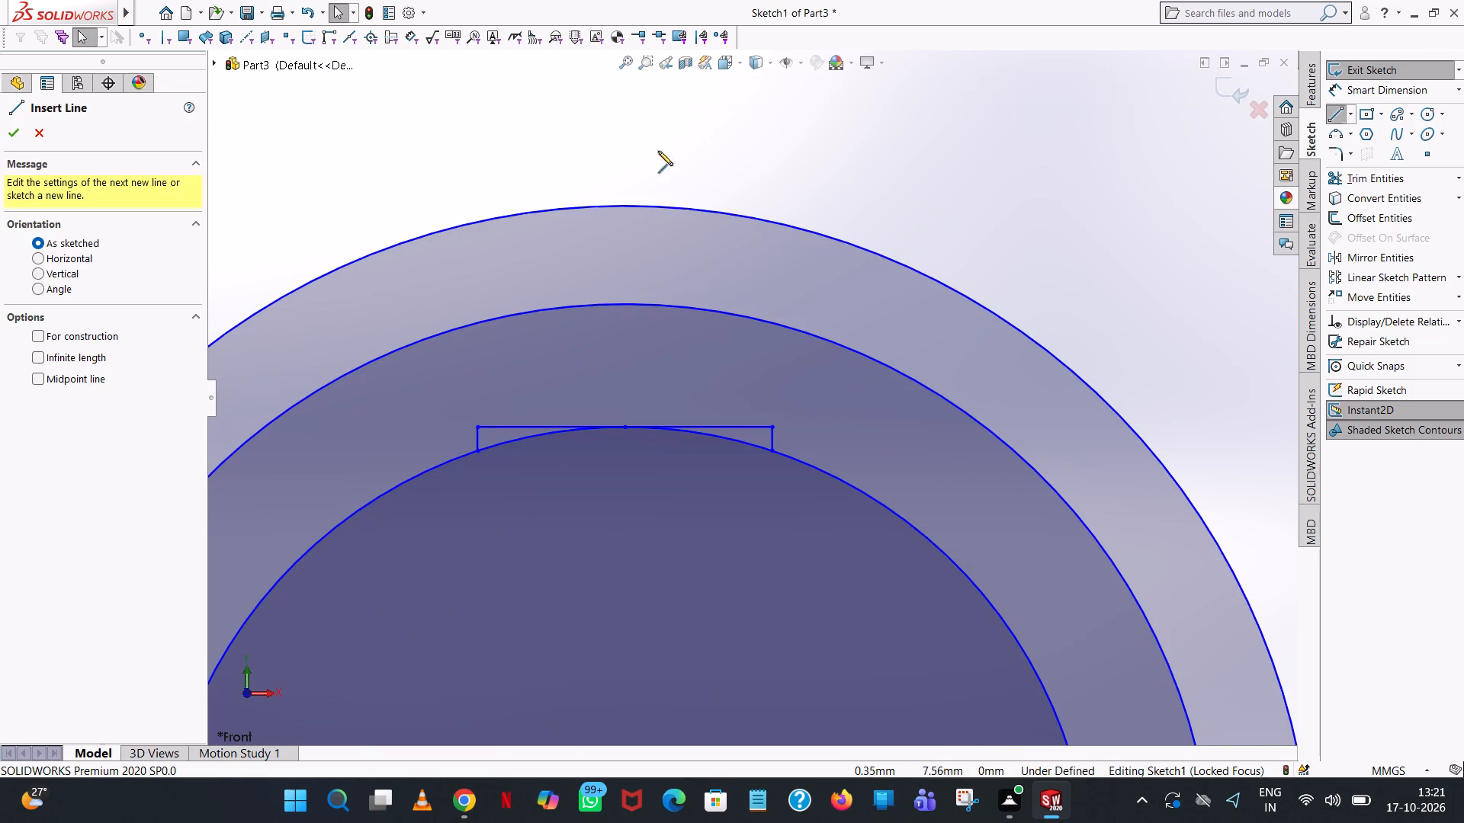
{"action": "left_click", "coordinate": [624, 203]}
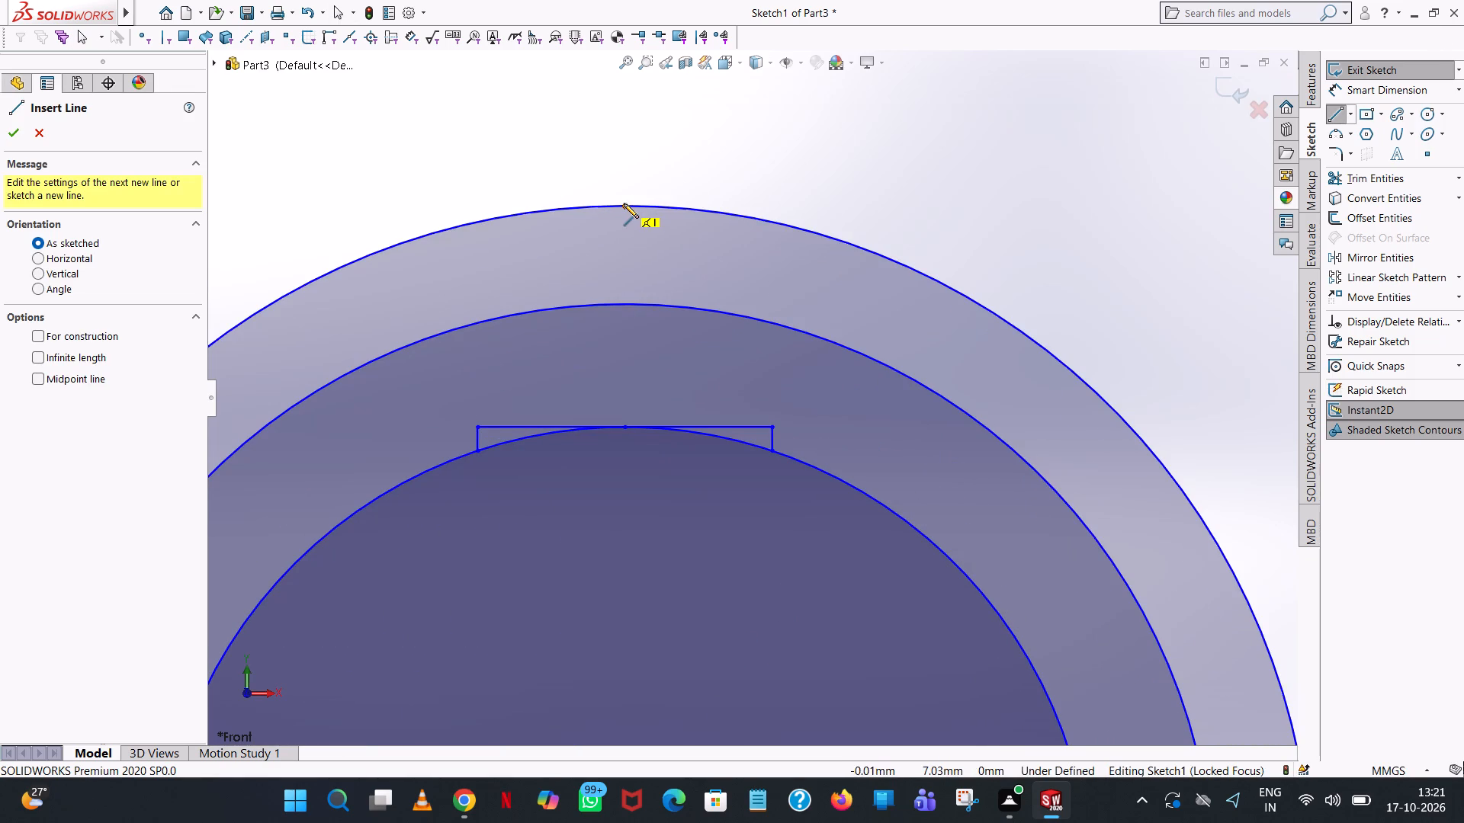
{"action": "left_click", "coordinate": [709, 204]}
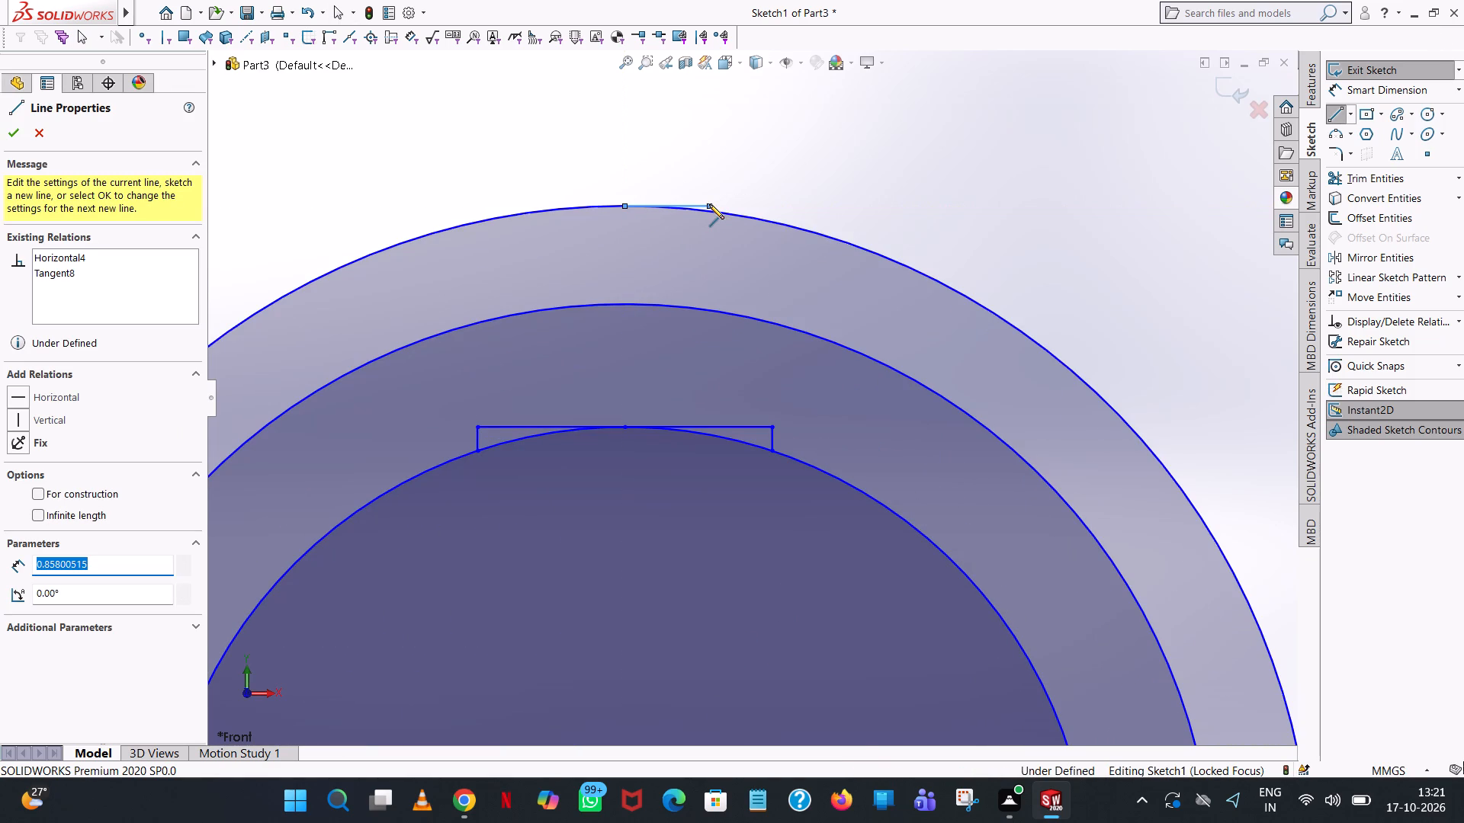
{"action": "type", "text": "0.5"}
{"action": "key", "text": "Return"}
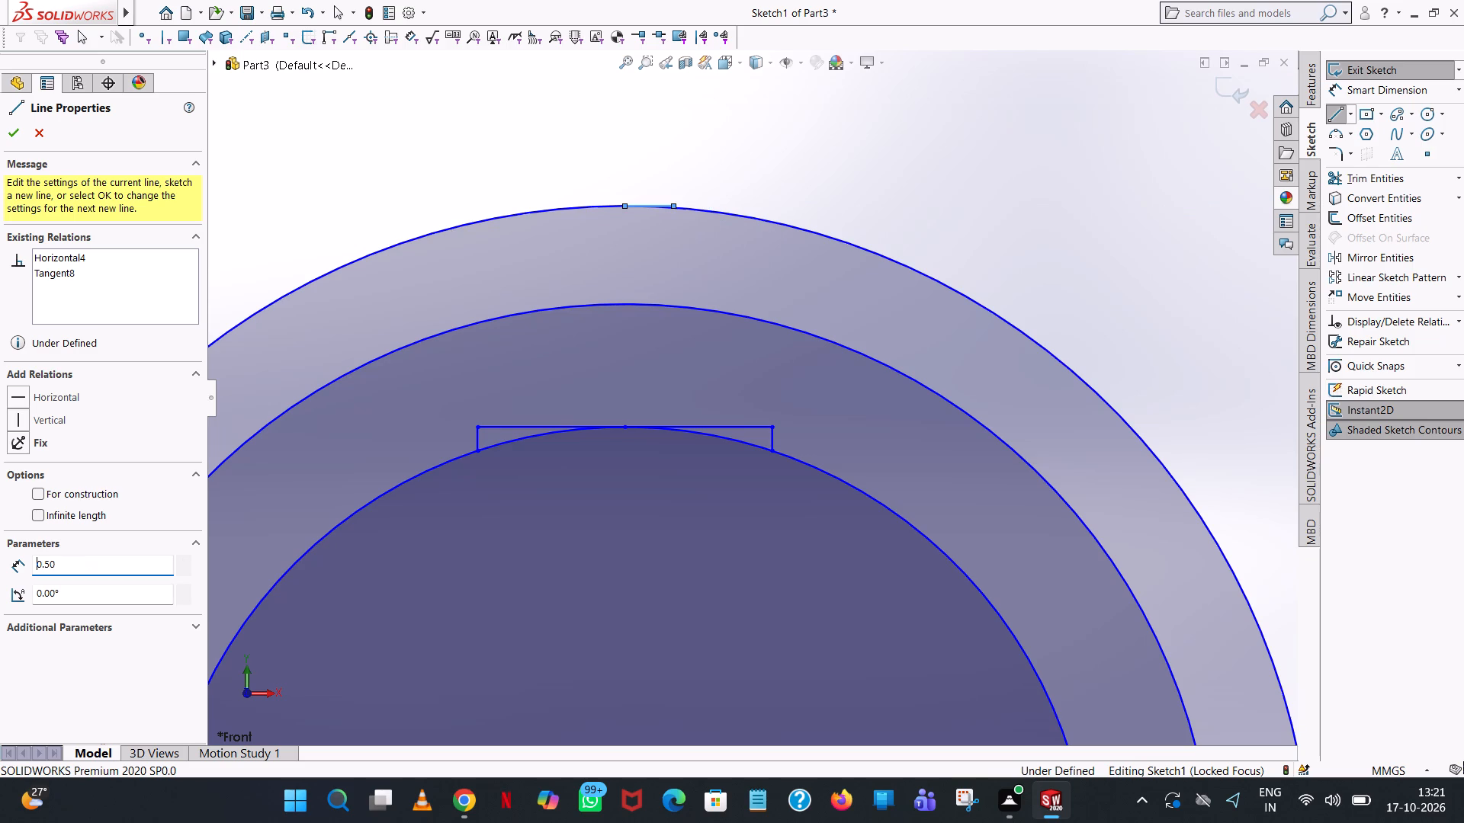
{"action": "right_click", "coordinate": [709, 204]}
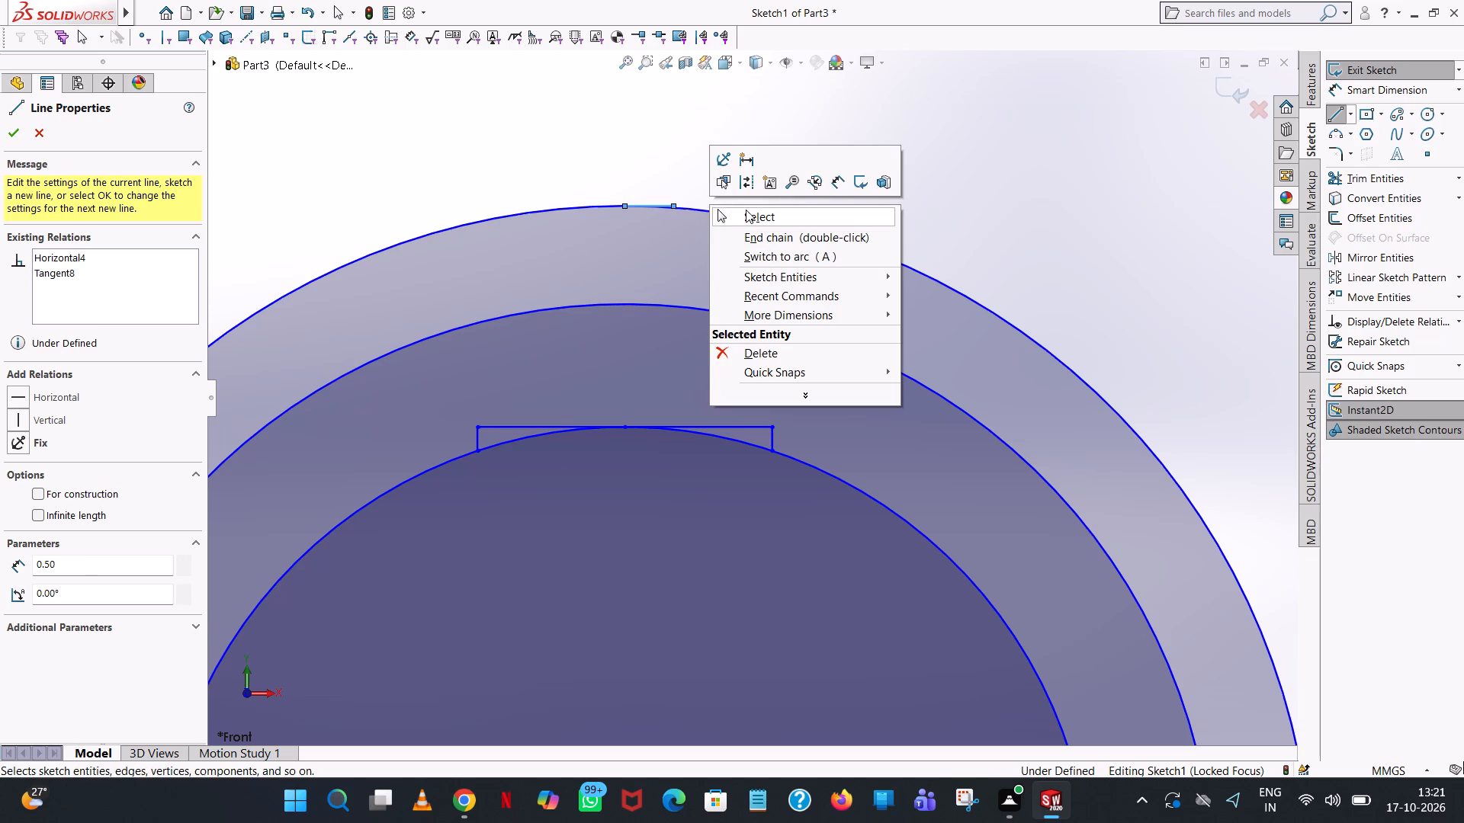
{"action": "left_click", "coordinate": [746, 210]}
Sketch a 0.5 mm horizontal line running left from the top point of the outermost circle.
{"action": "left_click", "coordinate": [1335, 114]}
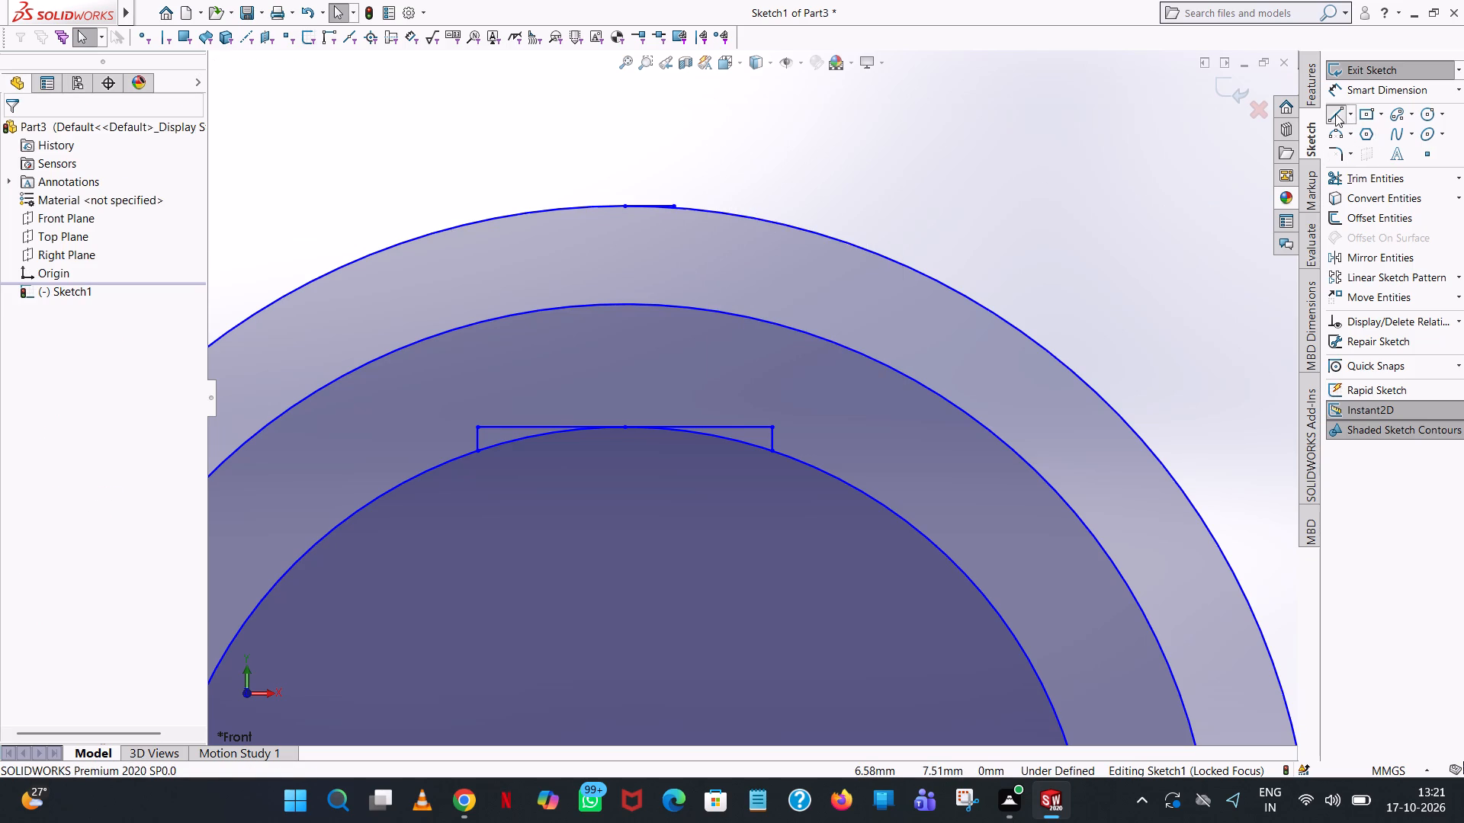
{"action": "scroll", "coordinate": [640, 211], "scroll_direction": "down", "scroll_amount": 10}
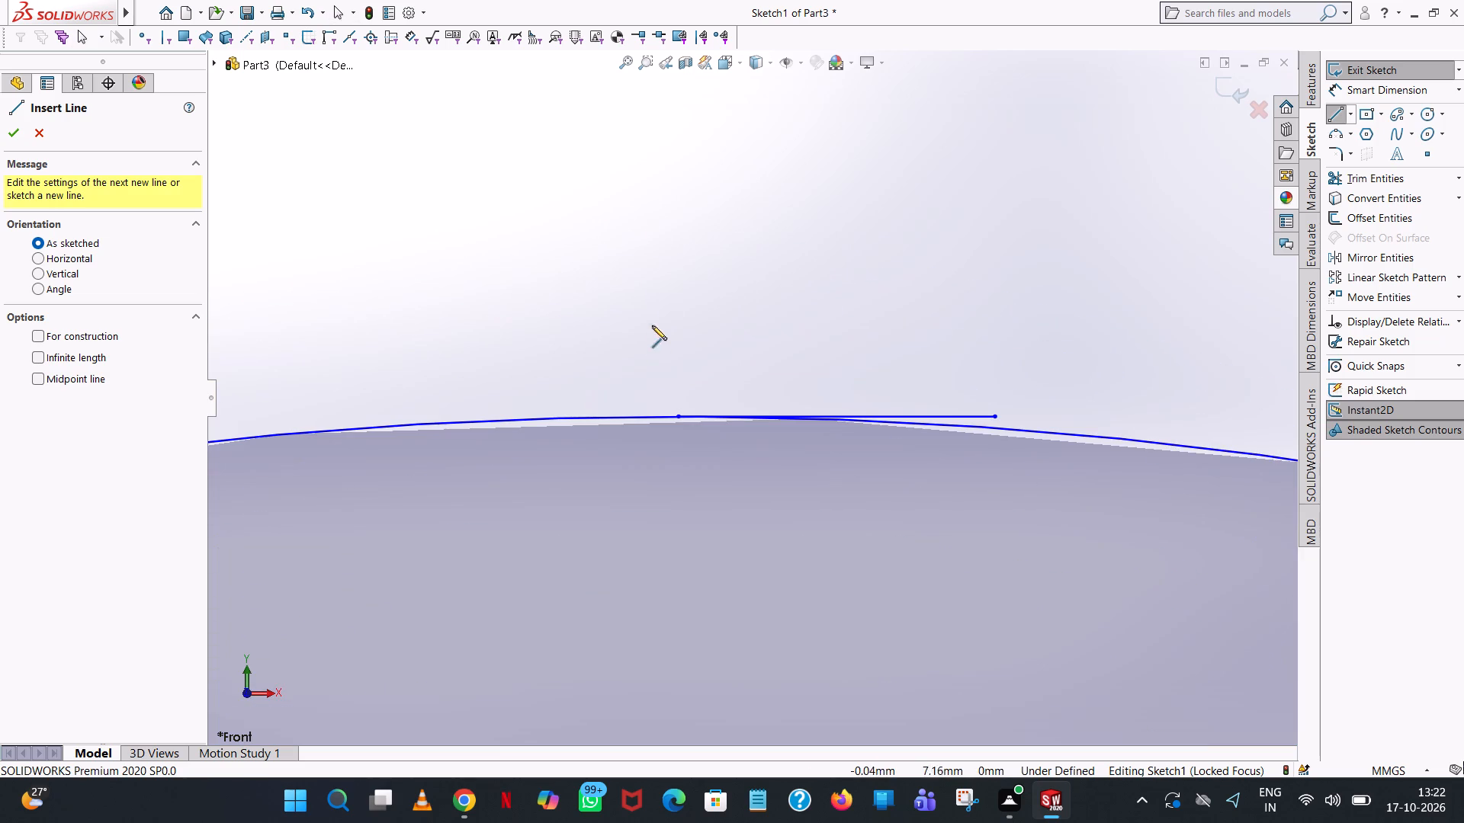
{"action": "left_click", "coordinate": [681, 415]}
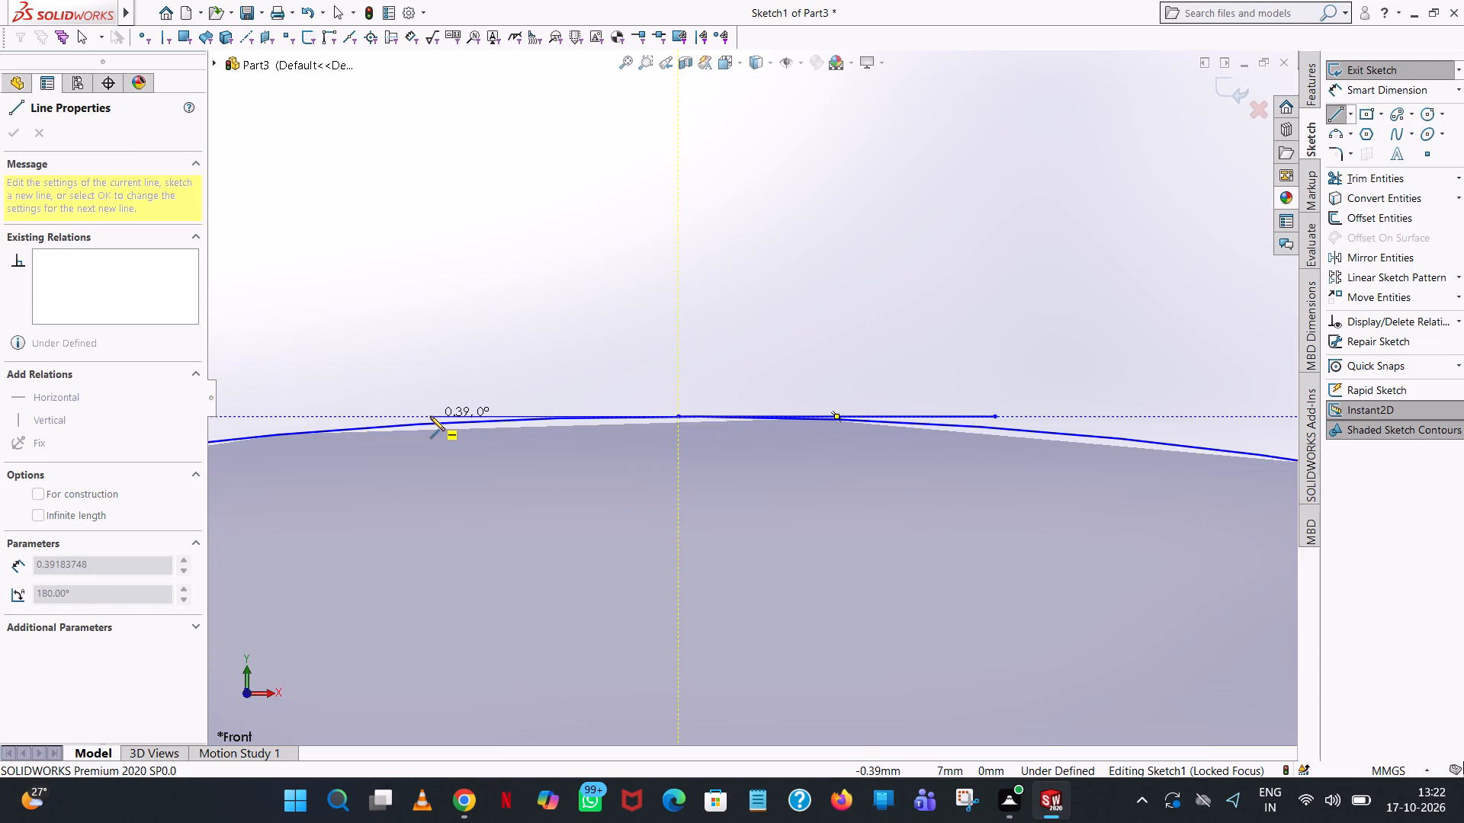
{"action": "left_click", "coordinate": [430, 416]}
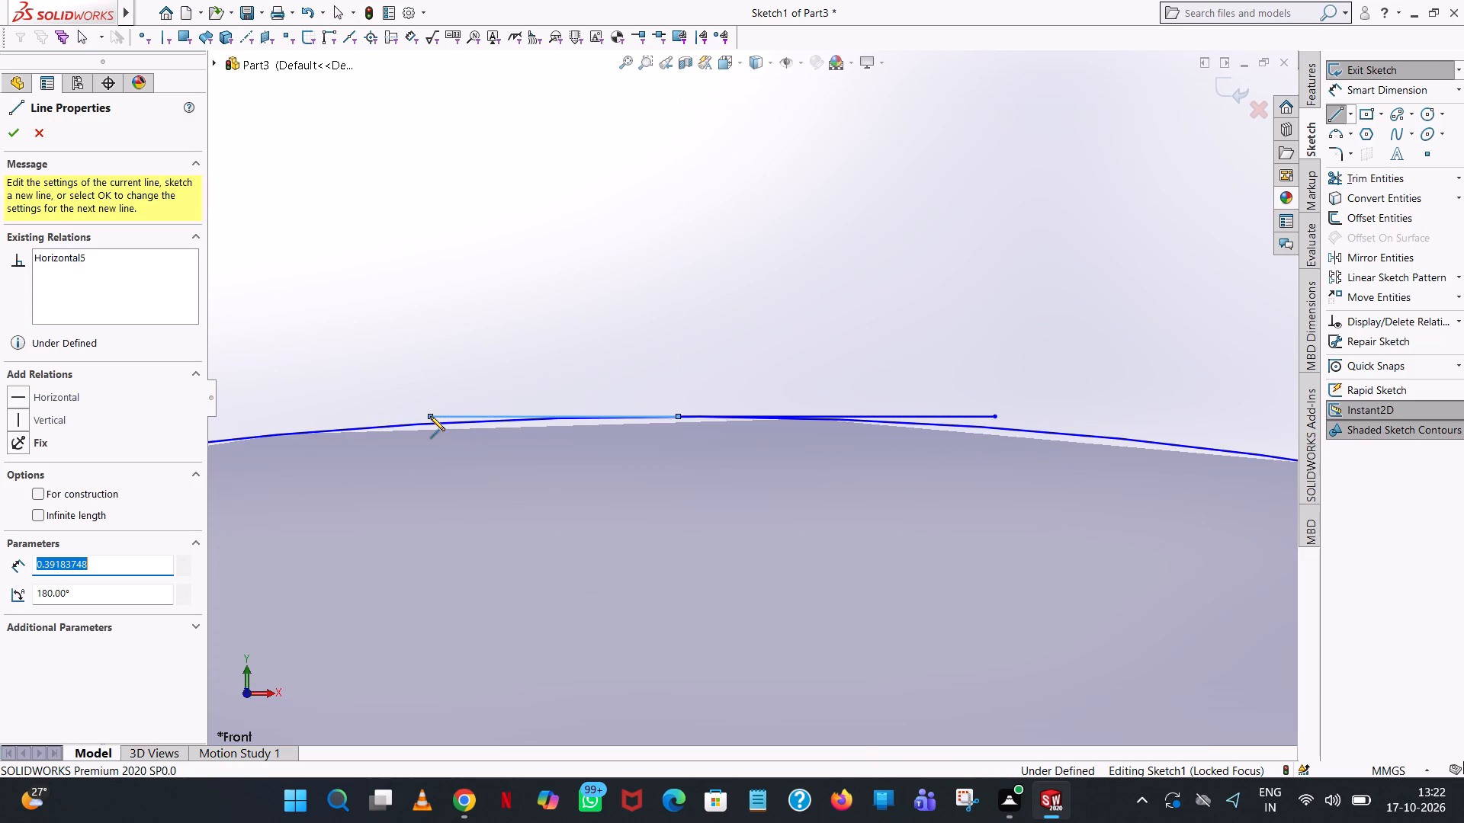
{"action": "type", "text": "0.5"}
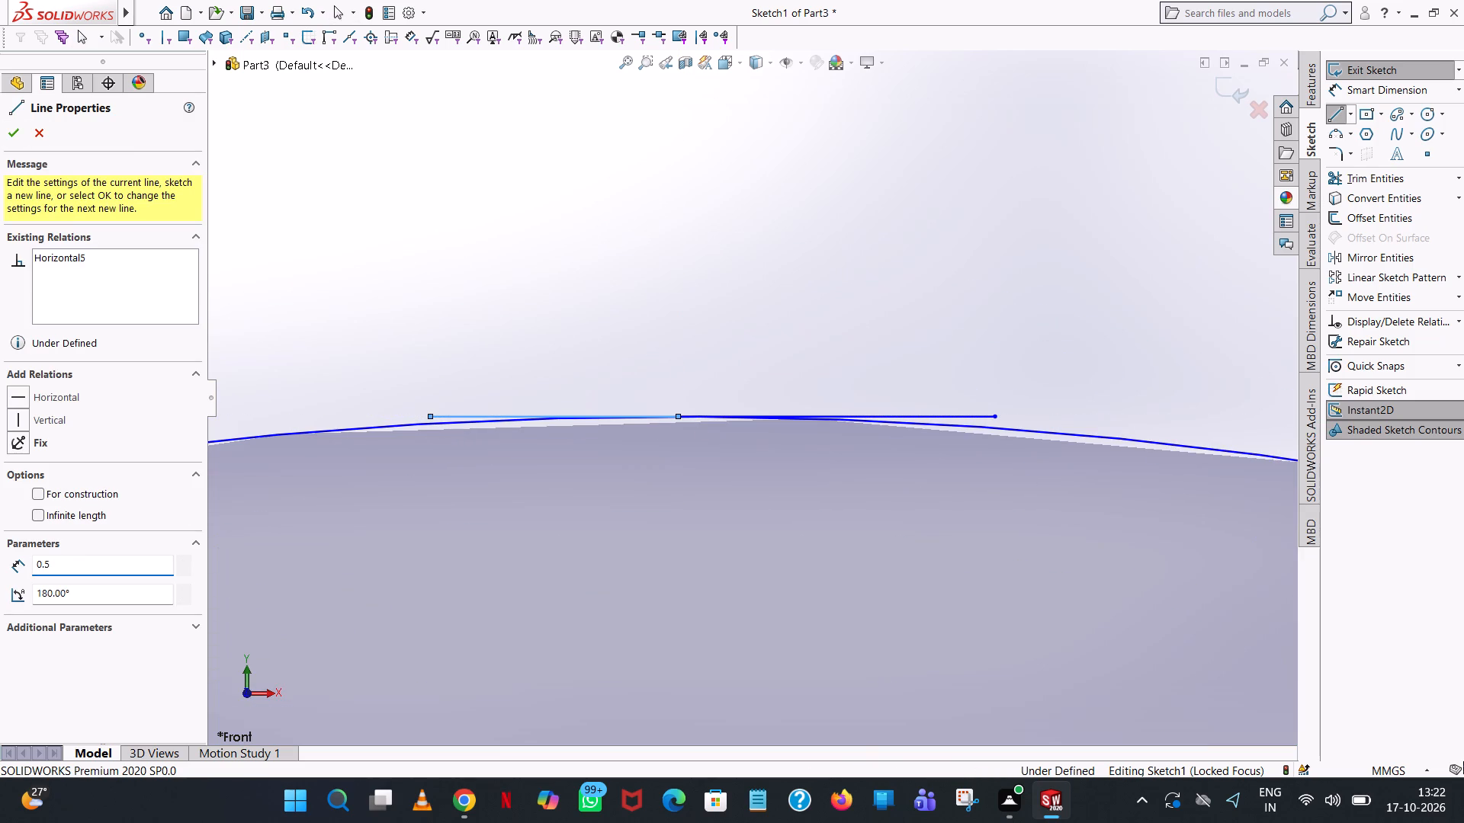
{"action": "key", "text": "Return"}
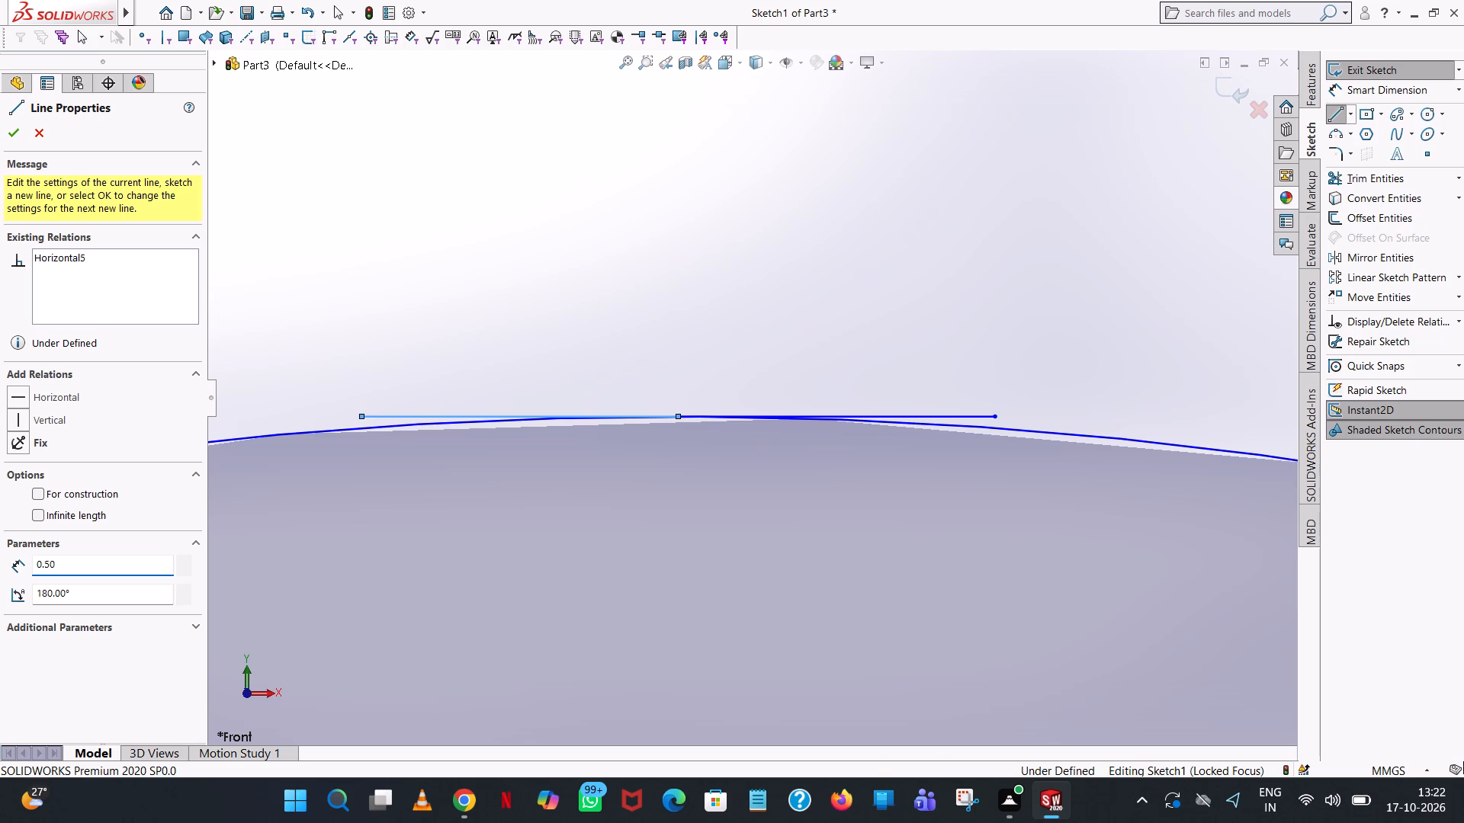
{"action": "right_click", "coordinate": [429, 417]}
{"action": "left_click", "coordinate": [477, 429]}
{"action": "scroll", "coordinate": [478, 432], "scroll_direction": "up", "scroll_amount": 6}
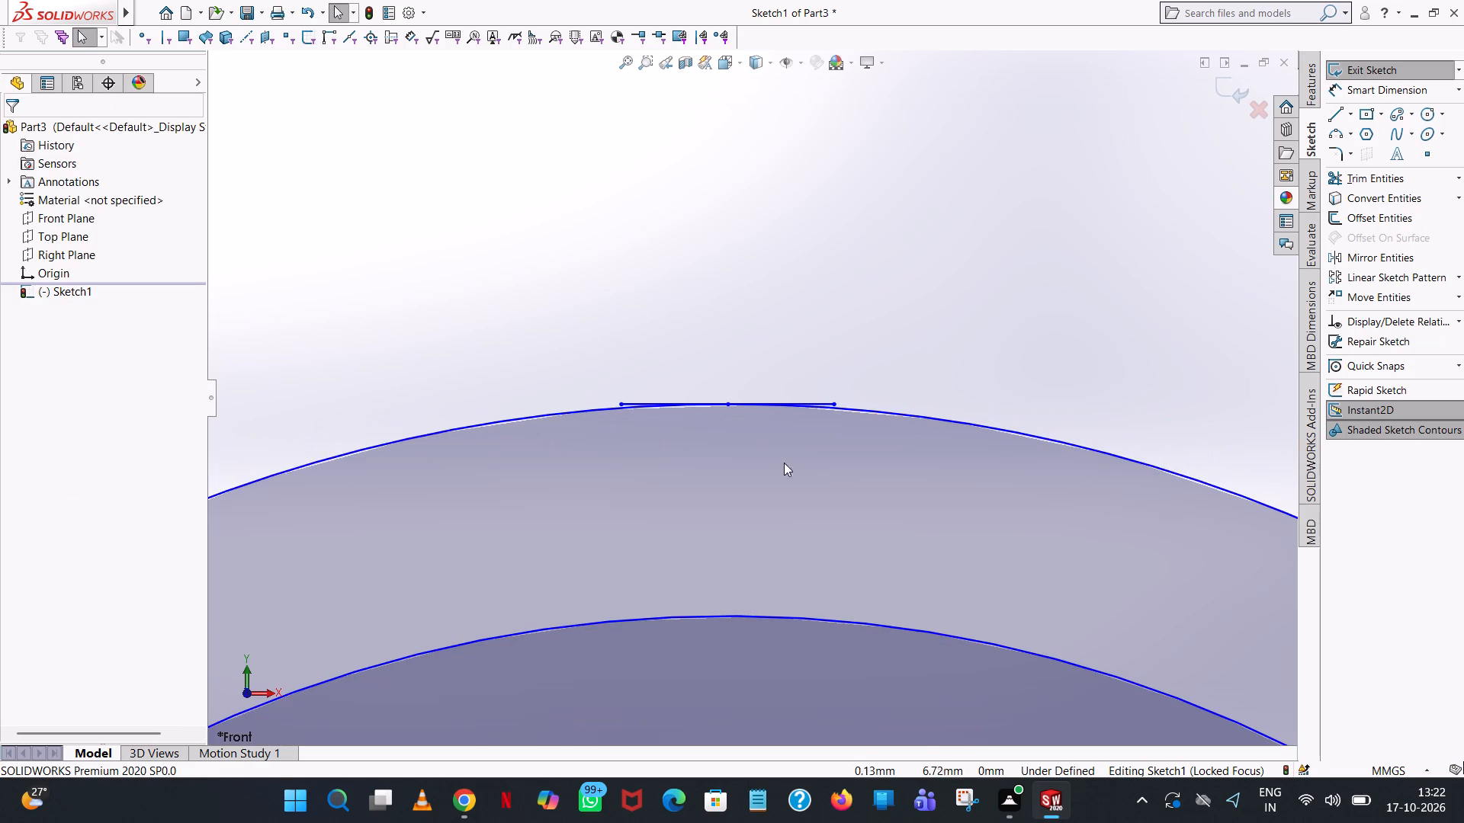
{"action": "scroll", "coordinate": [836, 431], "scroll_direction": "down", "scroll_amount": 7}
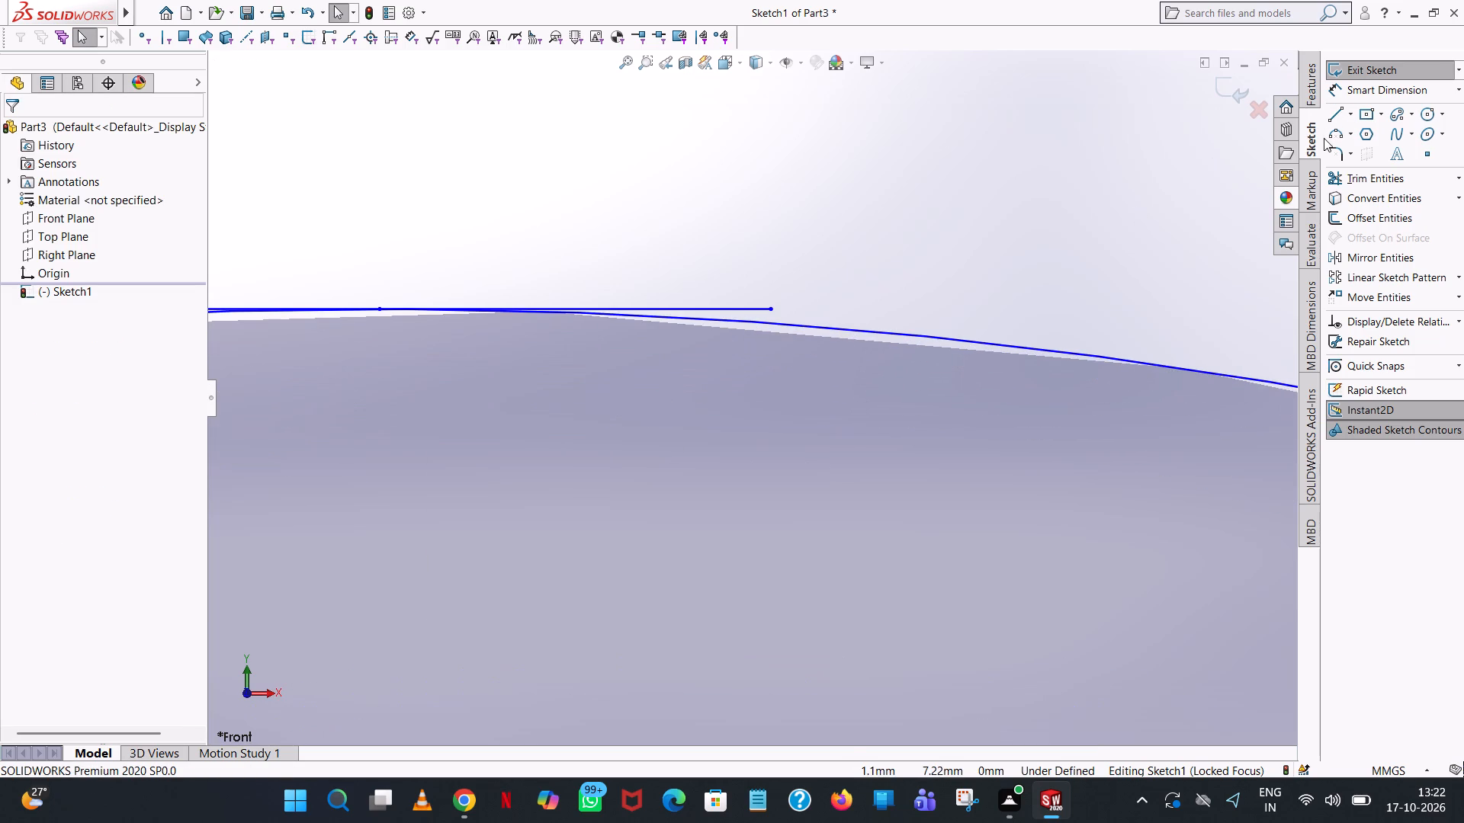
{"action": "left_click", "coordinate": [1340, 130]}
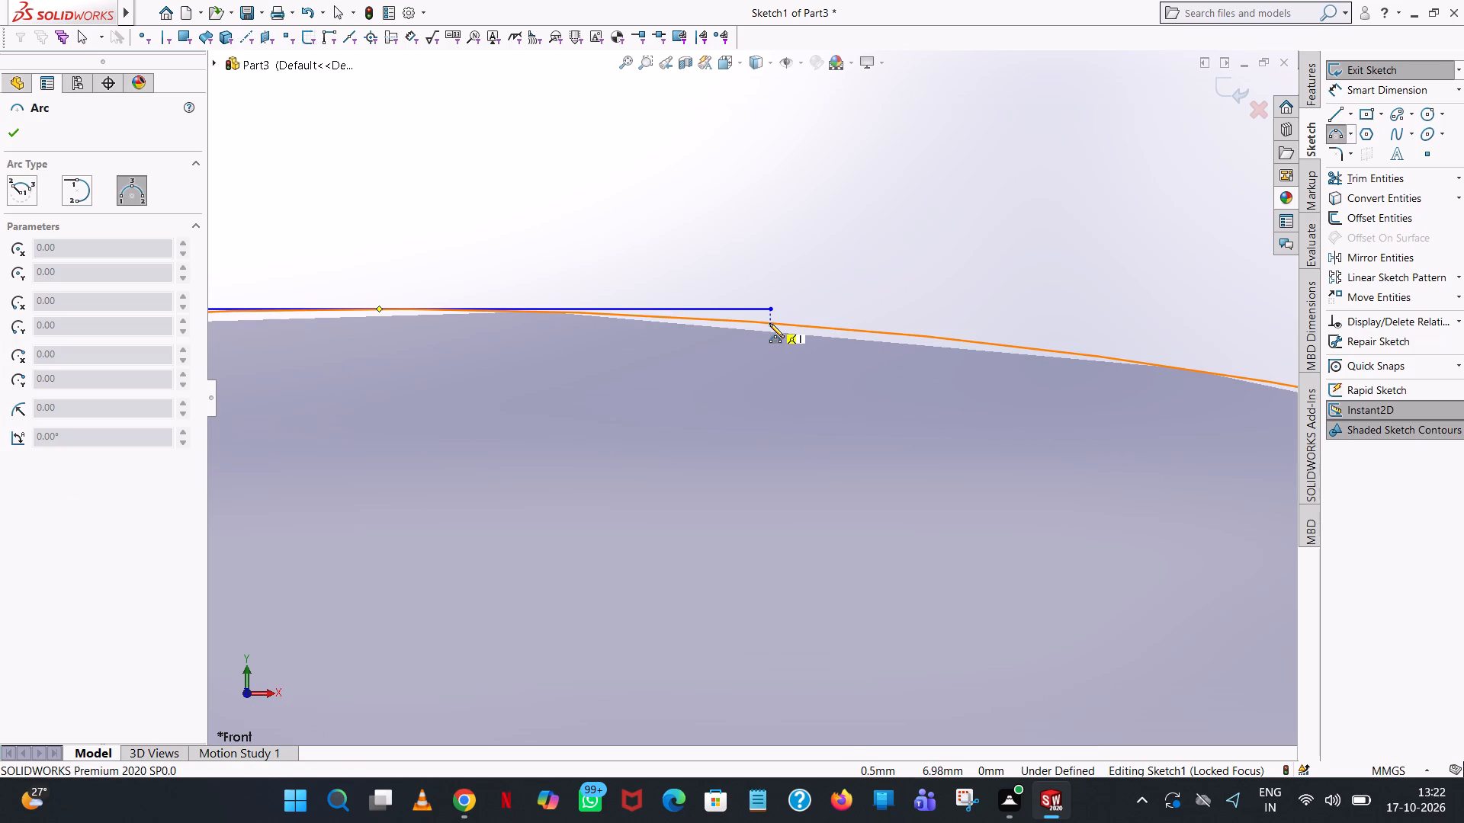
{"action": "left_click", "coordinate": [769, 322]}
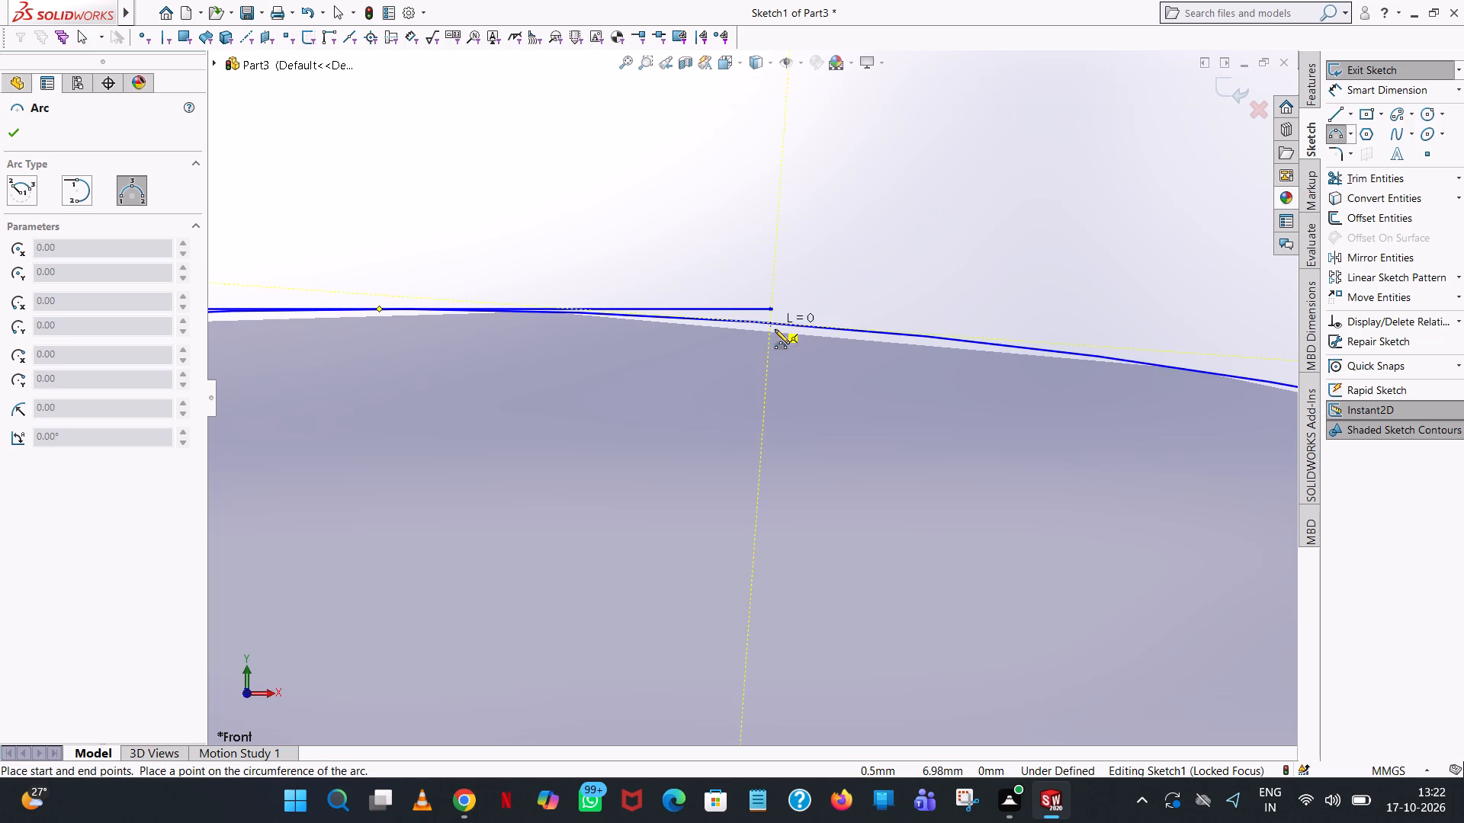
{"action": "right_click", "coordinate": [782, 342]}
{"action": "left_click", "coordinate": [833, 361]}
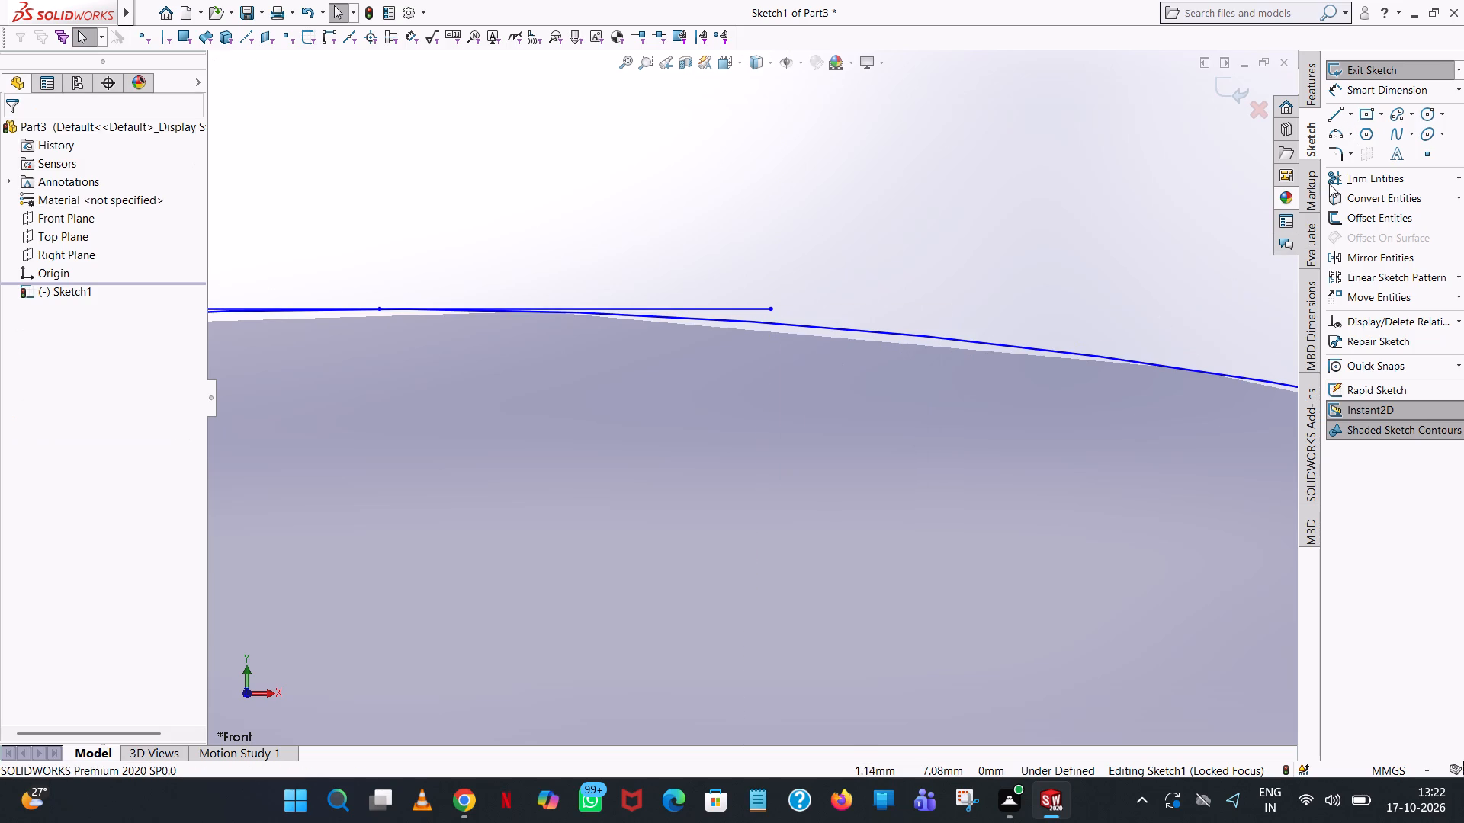
Add a diameter dimension to the outermost circle, placed above the circles, and accept its value as is.
{"action": "left_click", "coordinate": [1360, 85]}
{"action": "left_click", "coordinate": [946, 336]}
{"action": "left_click", "coordinate": [1048, 161]}
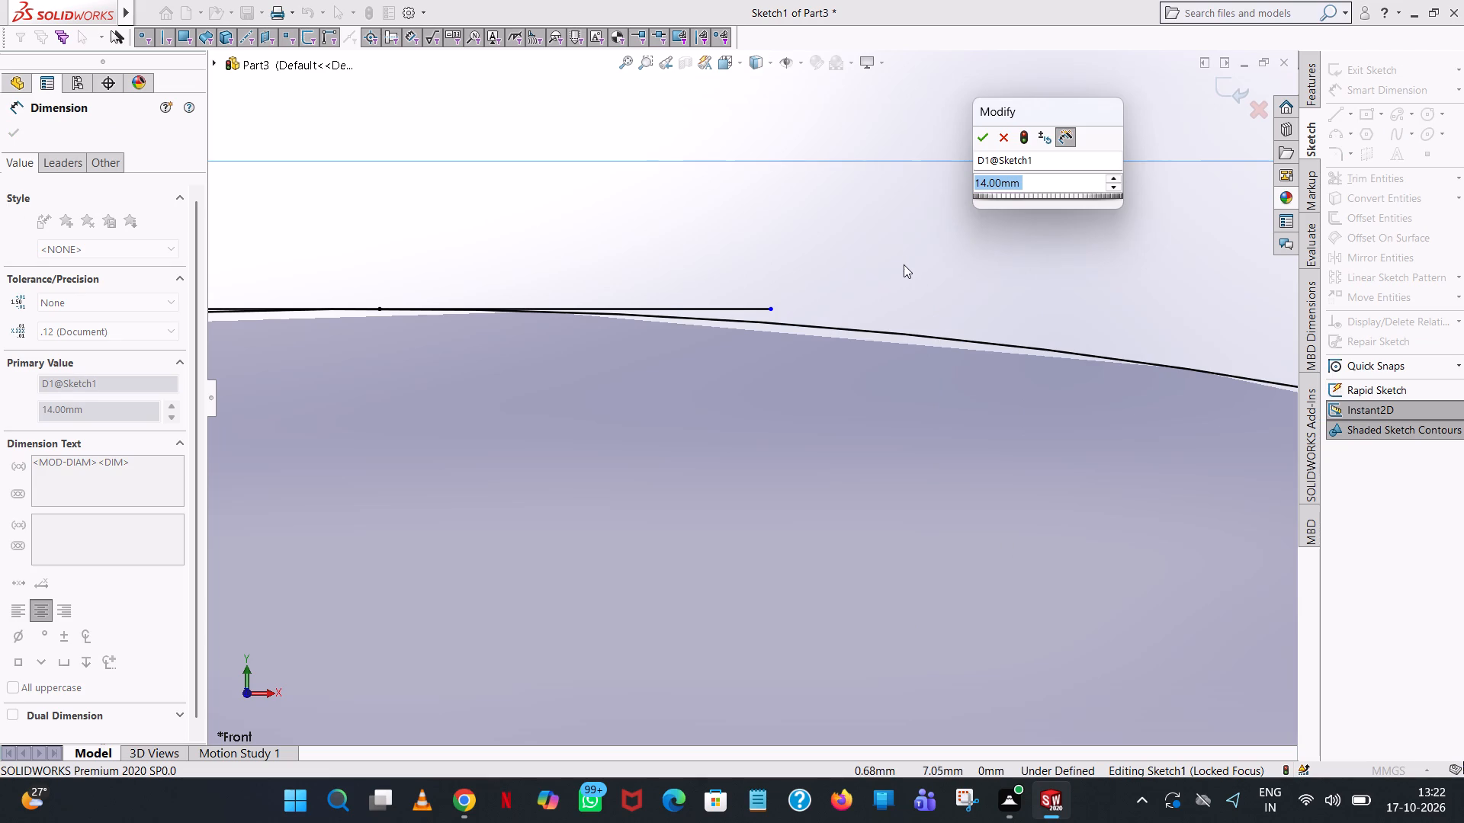
{"action": "left_click", "coordinate": [900, 258]}
{"action": "scroll", "coordinate": [915, 339], "scroll_direction": "up", "scroll_amount": 6}
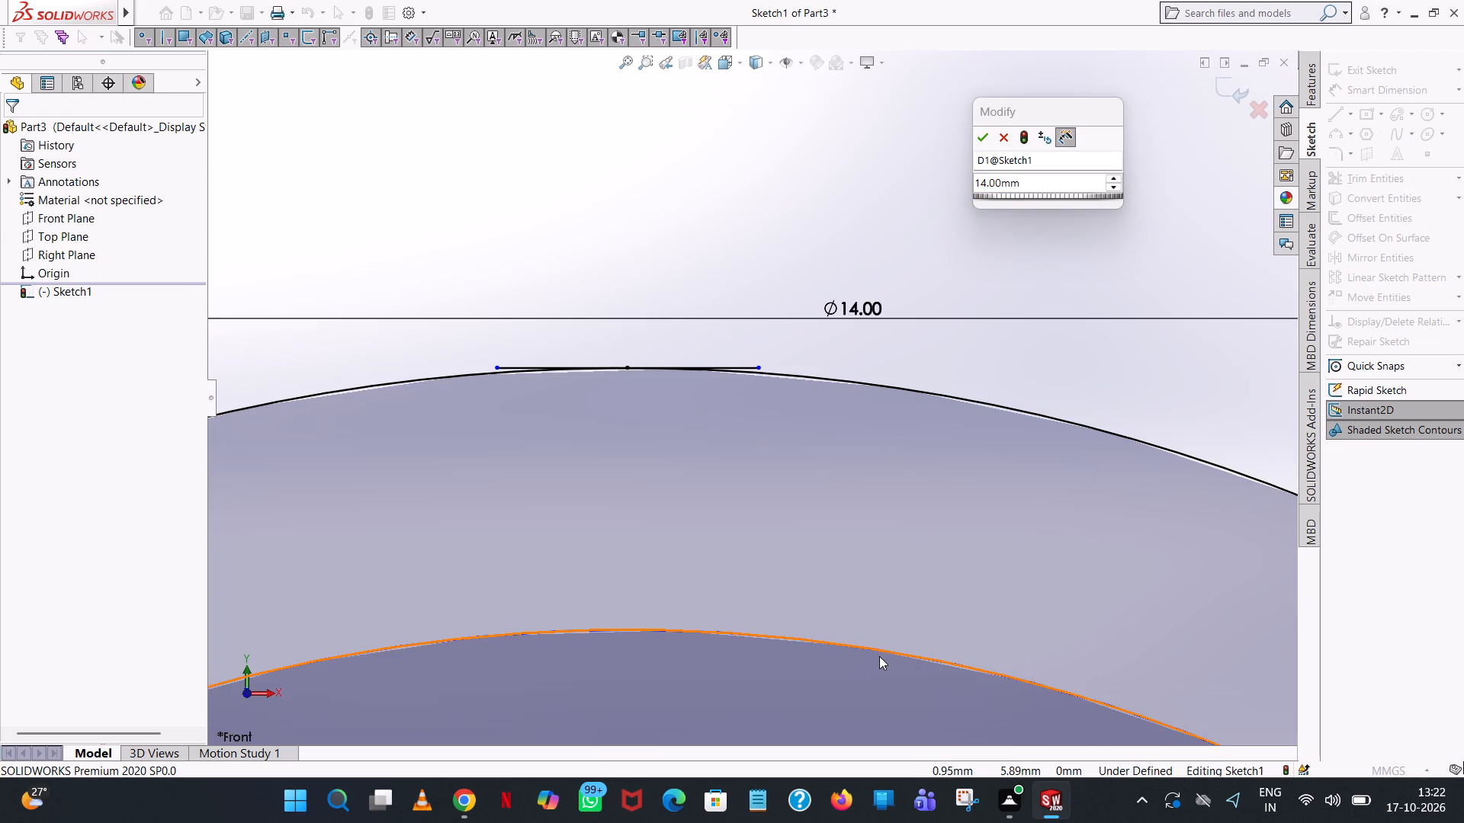
{"action": "left_click", "coordinate": [889, 654]}
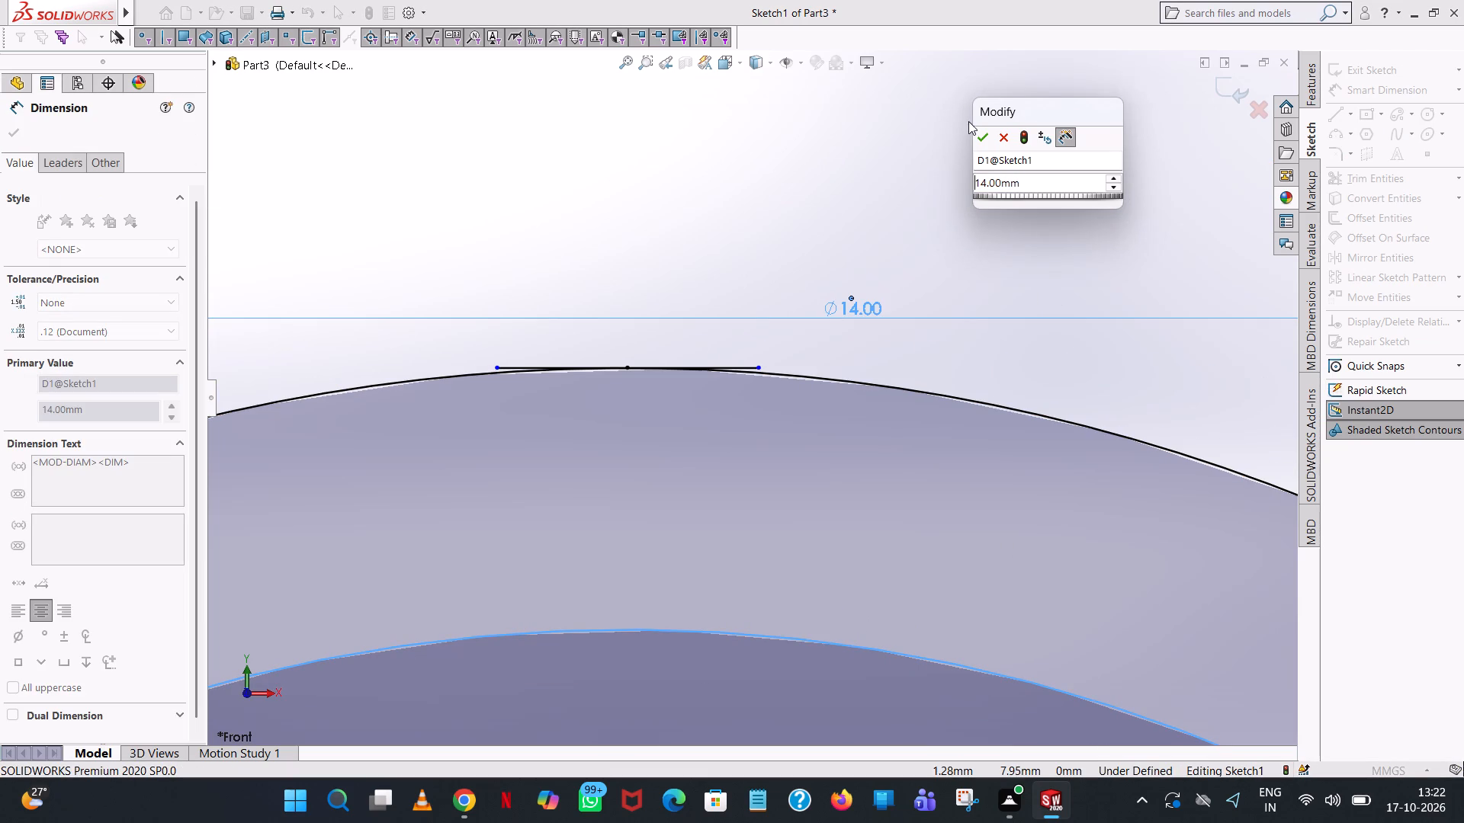
{"action": "left_click", "coordinate": [983, 136]}
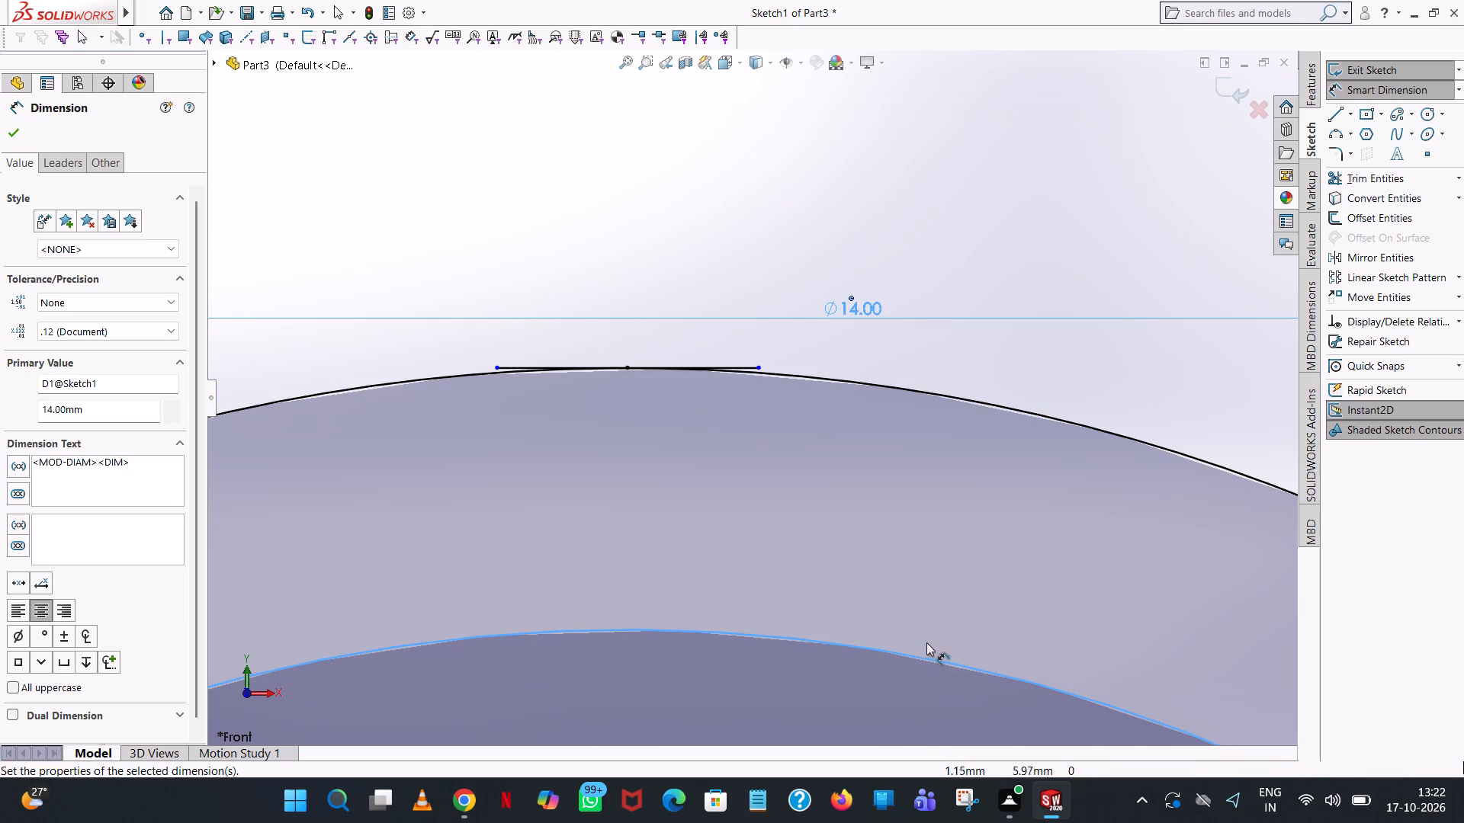
Add a diameter dimension to the middle circle, placed above the outermost circle's dimension, and accept its value as is.
{"action": "left_click", "coordinate": [920, 659]}
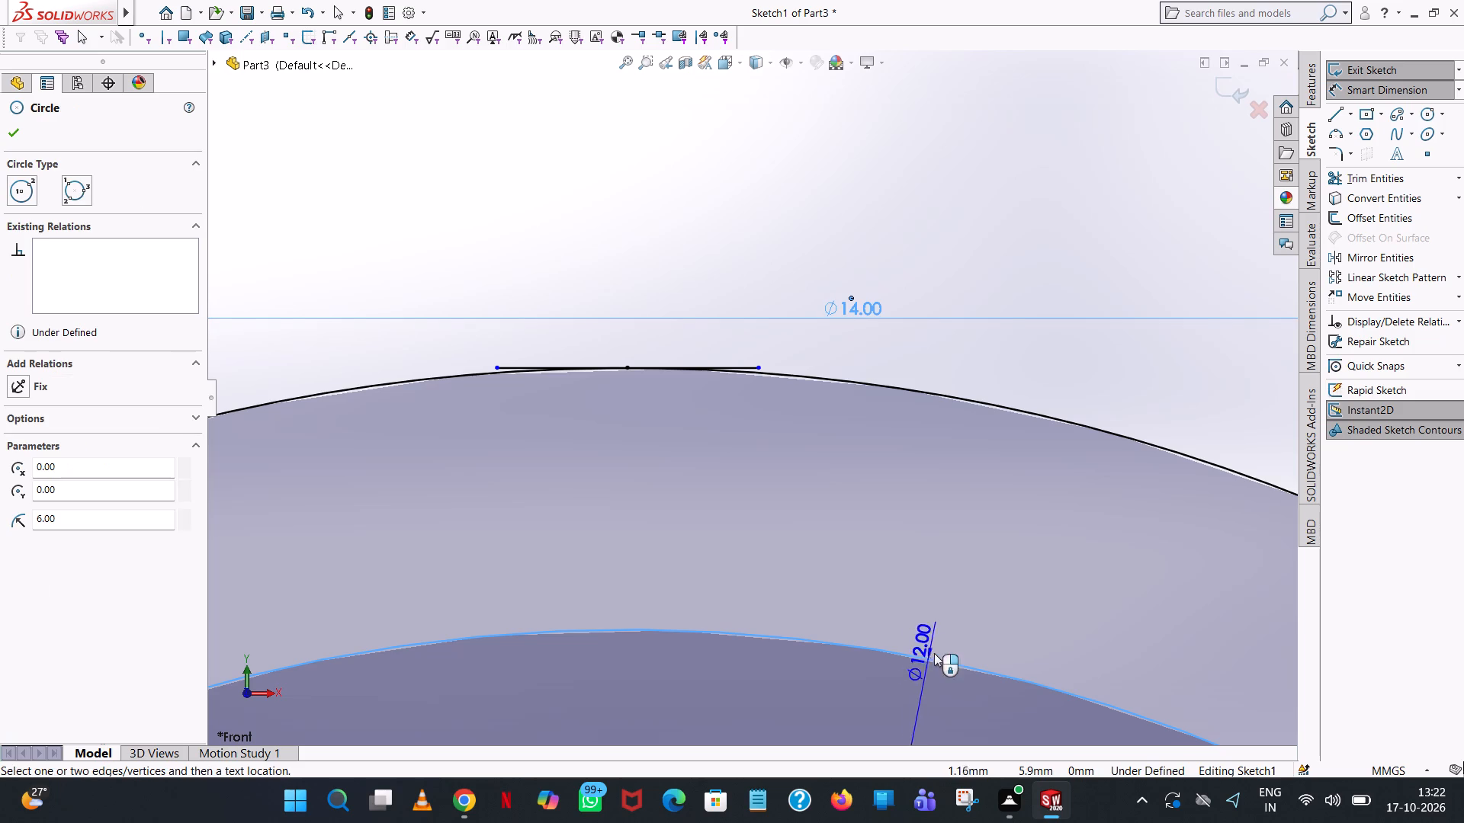
{"action": "left_click", "coordinate": [1129, 168]}
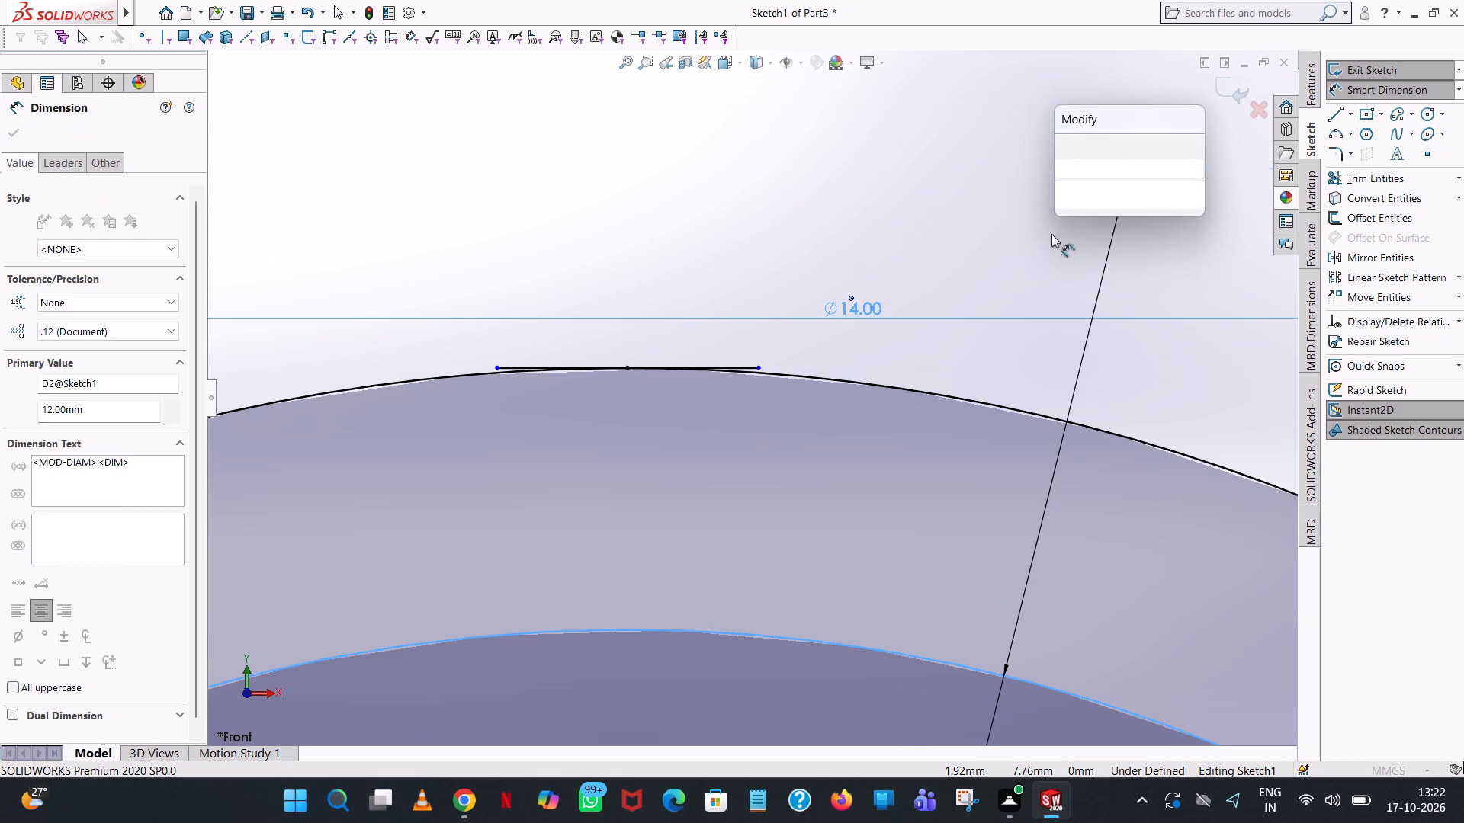
{"action": "left_click", "coordinate": [1058, 143]}
{"action": "left_click", "coordinate": [862, 258]}
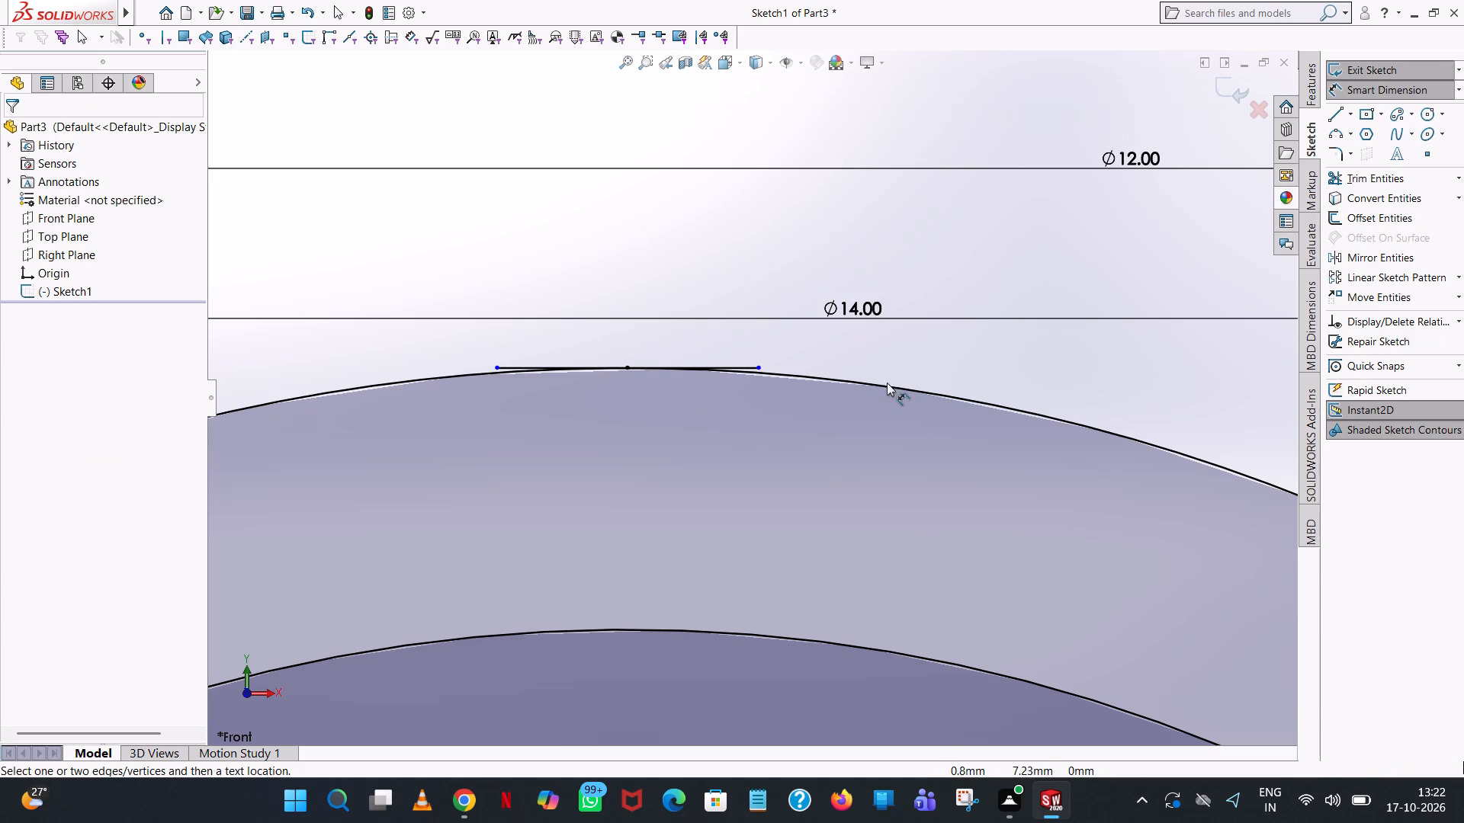
Draw a vertical line about 2.6 mm long from the short right vertical line's lower end up past the outermost circle.
{"action": "scroll", "coordinate": [775, 509], "scroll_direction": "up", "scroll_amount": 4}
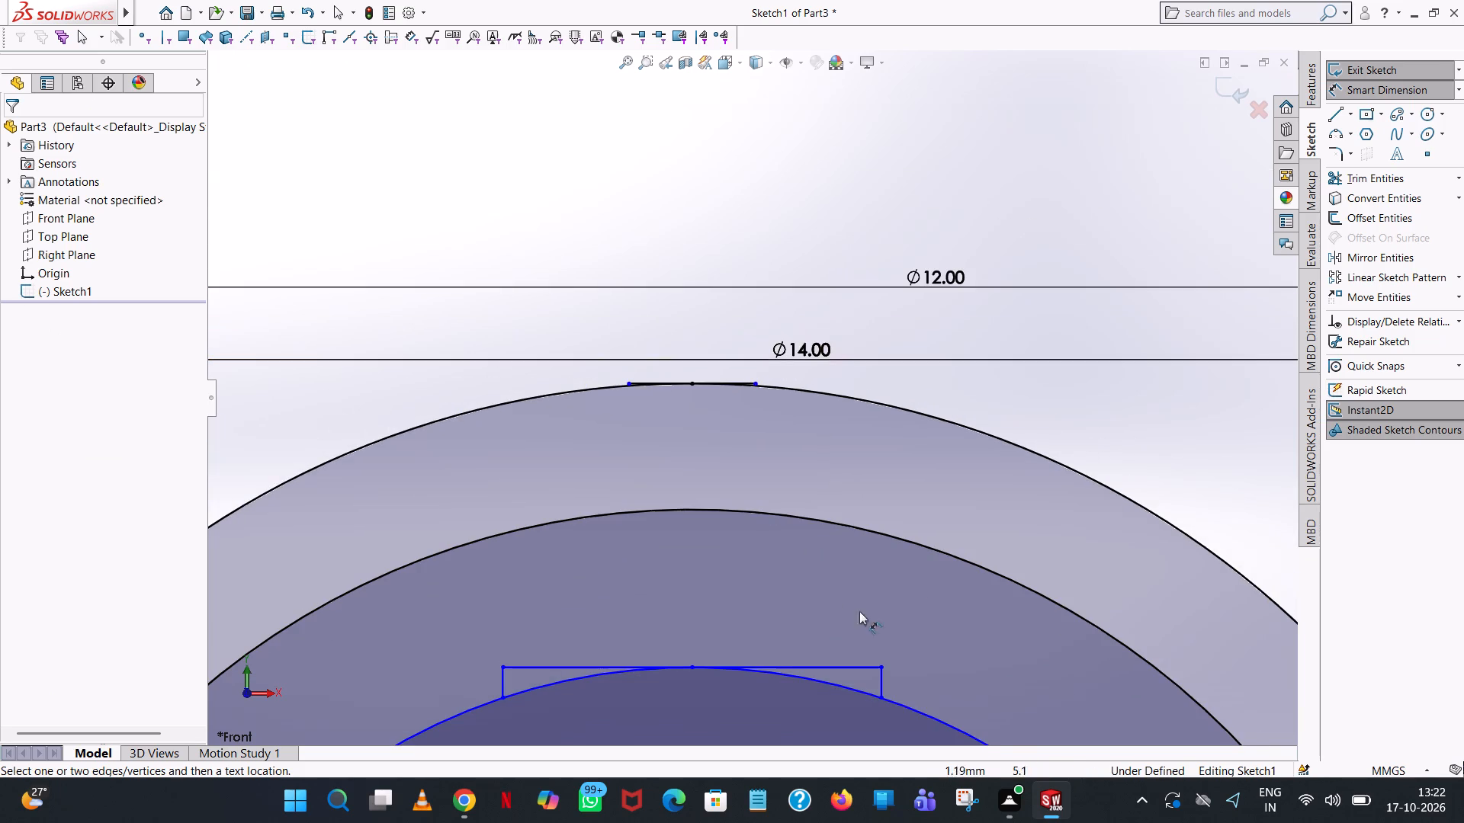
{"action": "left_click", "coordinate": [1330, 115]}
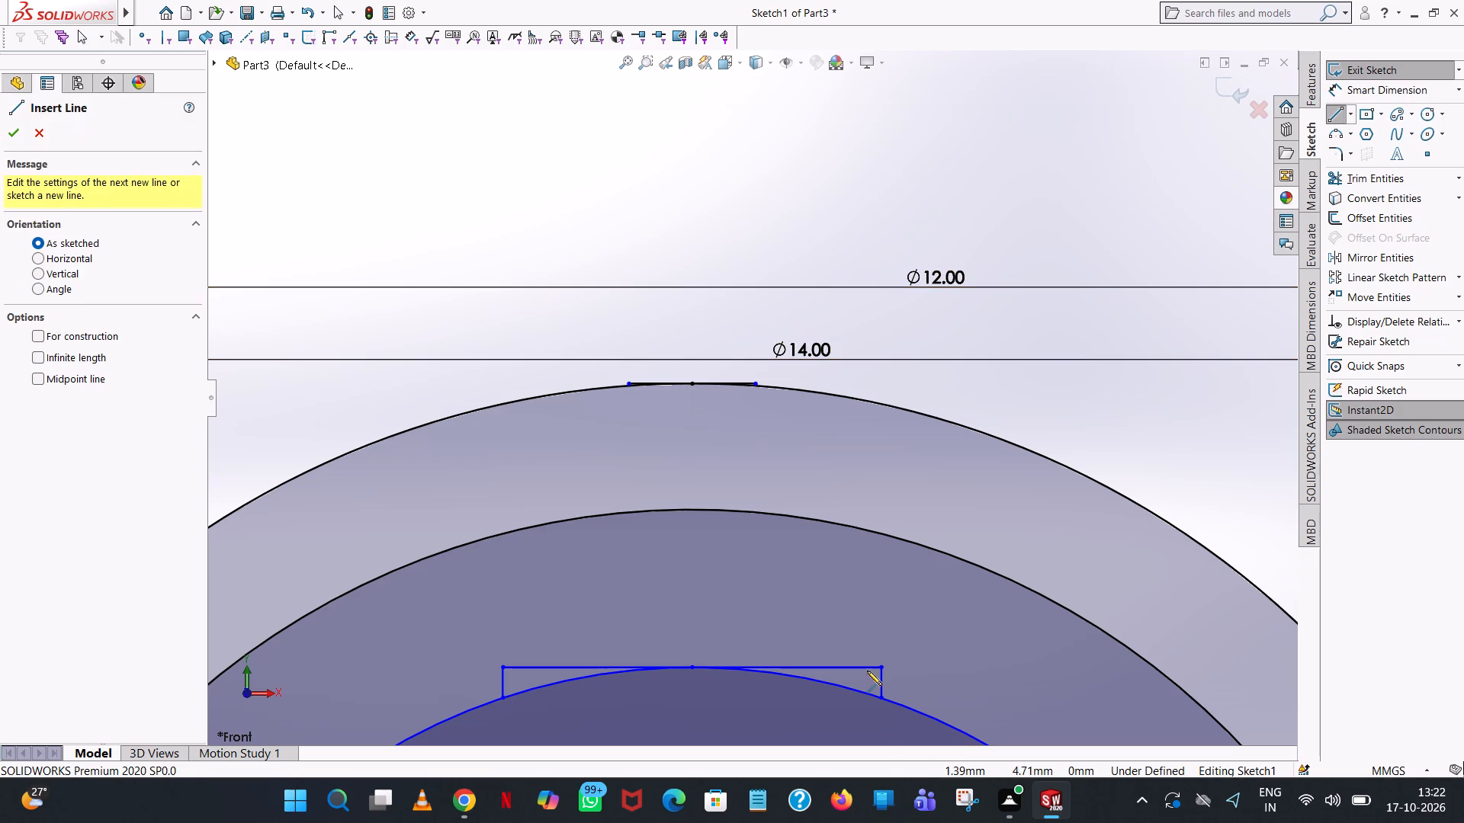
{"action": "left_click", "coordinate": [882, 696]}
{"action": "left_click", "coordinate": [882, 370]}
{"action": "right_click", "coordinate": [882, 370]}
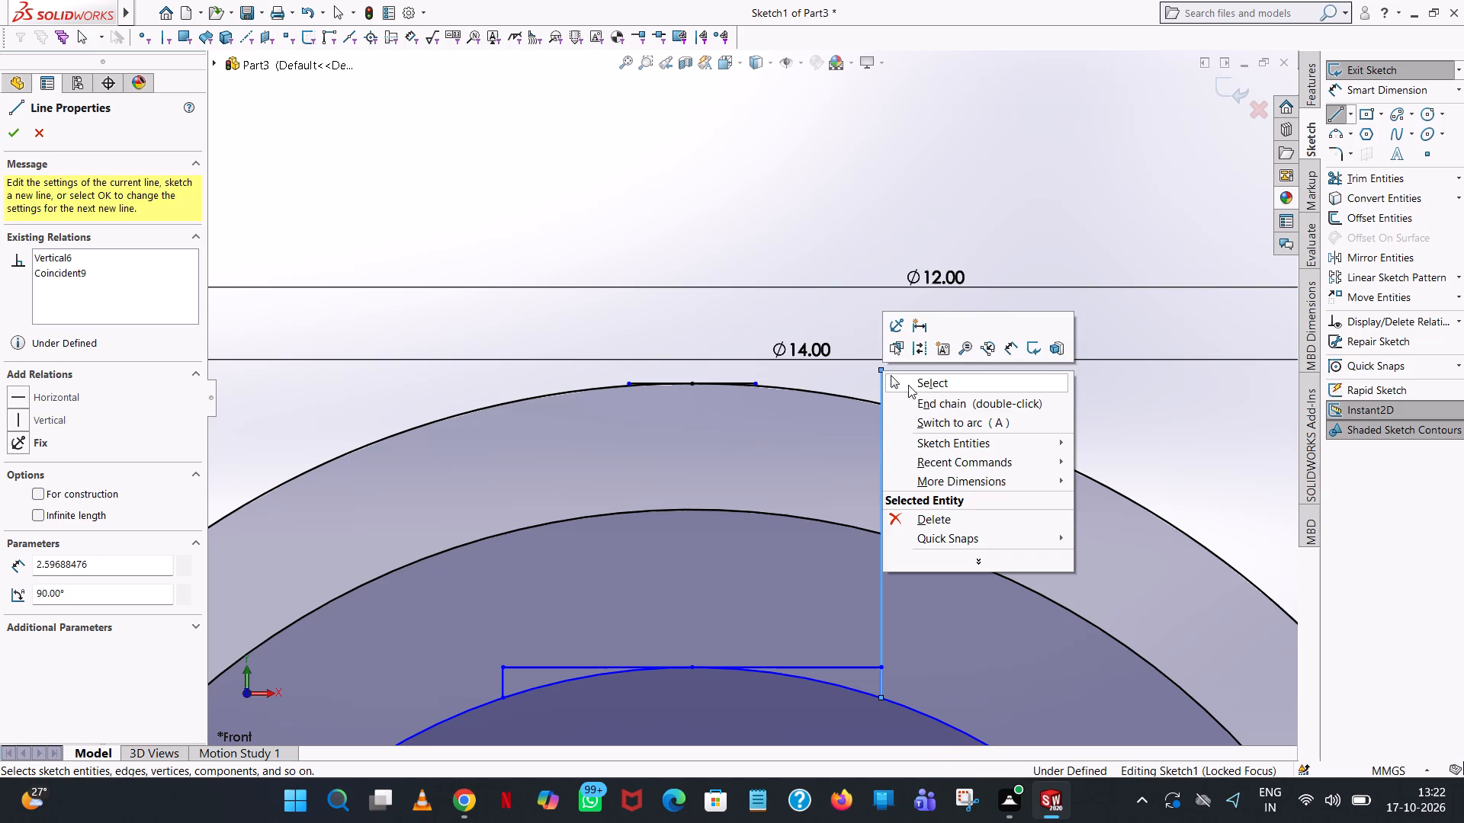
{"action": "left_click", "coordinate": [933, 383]}
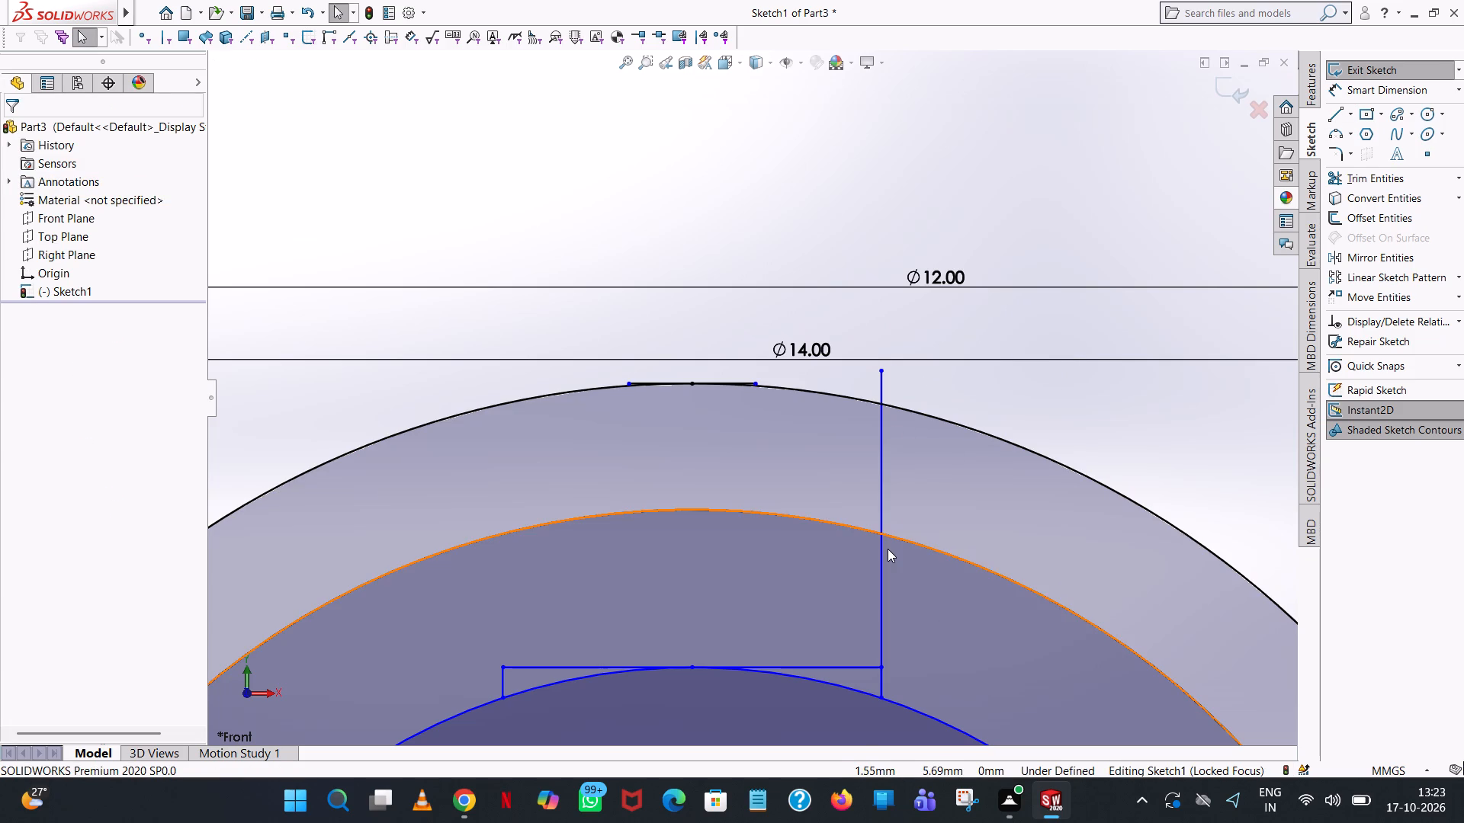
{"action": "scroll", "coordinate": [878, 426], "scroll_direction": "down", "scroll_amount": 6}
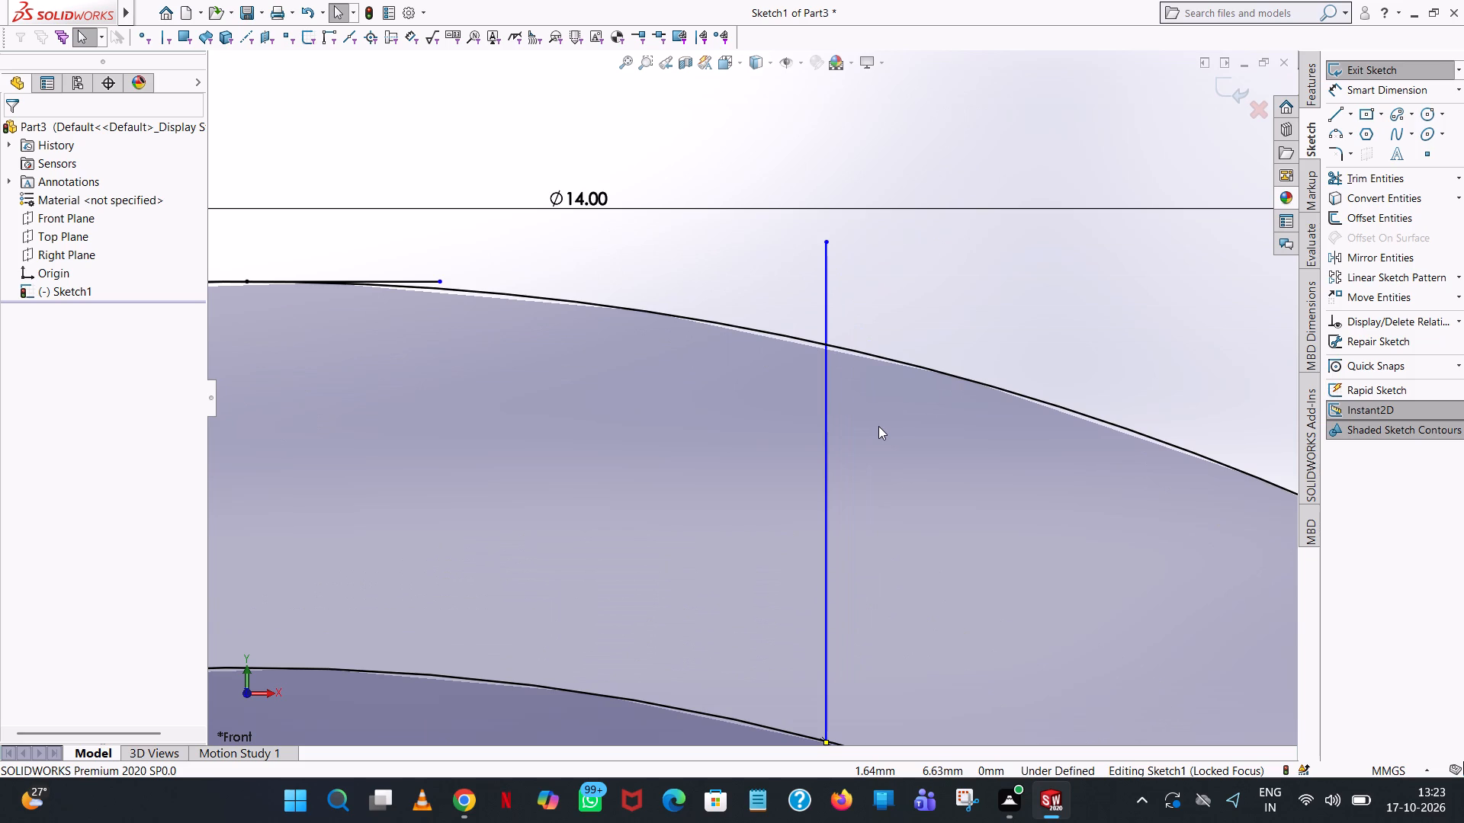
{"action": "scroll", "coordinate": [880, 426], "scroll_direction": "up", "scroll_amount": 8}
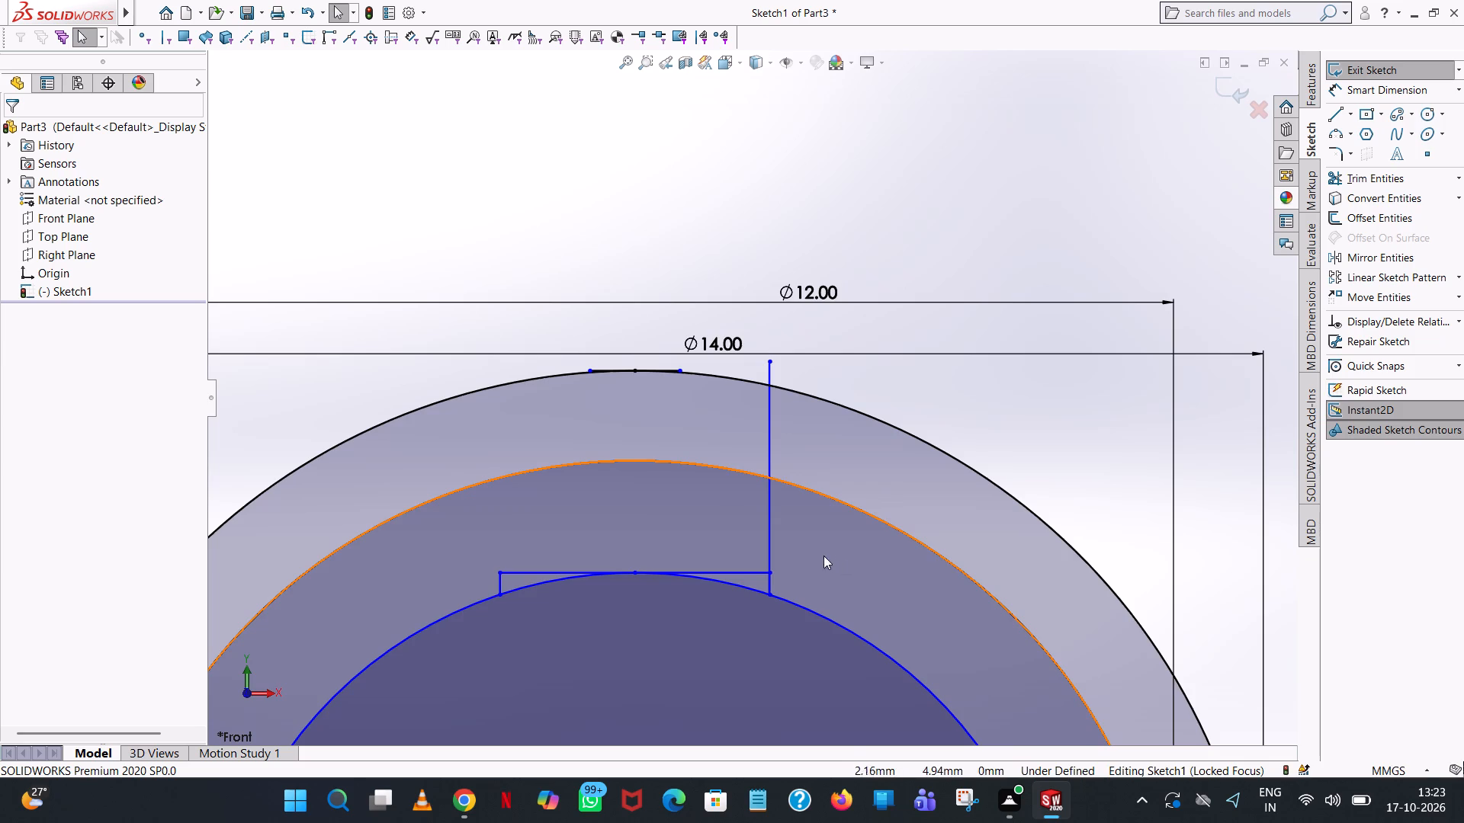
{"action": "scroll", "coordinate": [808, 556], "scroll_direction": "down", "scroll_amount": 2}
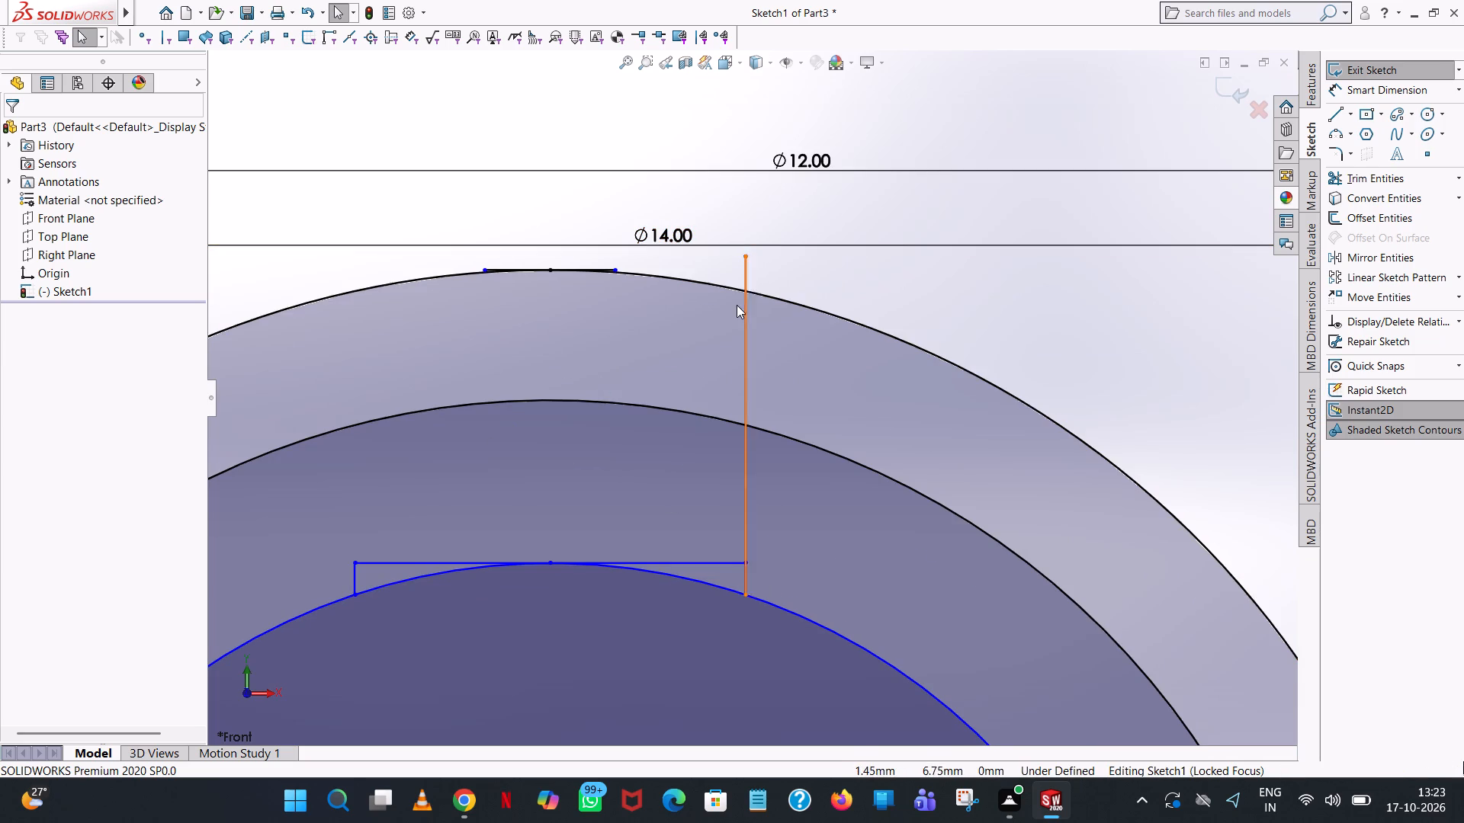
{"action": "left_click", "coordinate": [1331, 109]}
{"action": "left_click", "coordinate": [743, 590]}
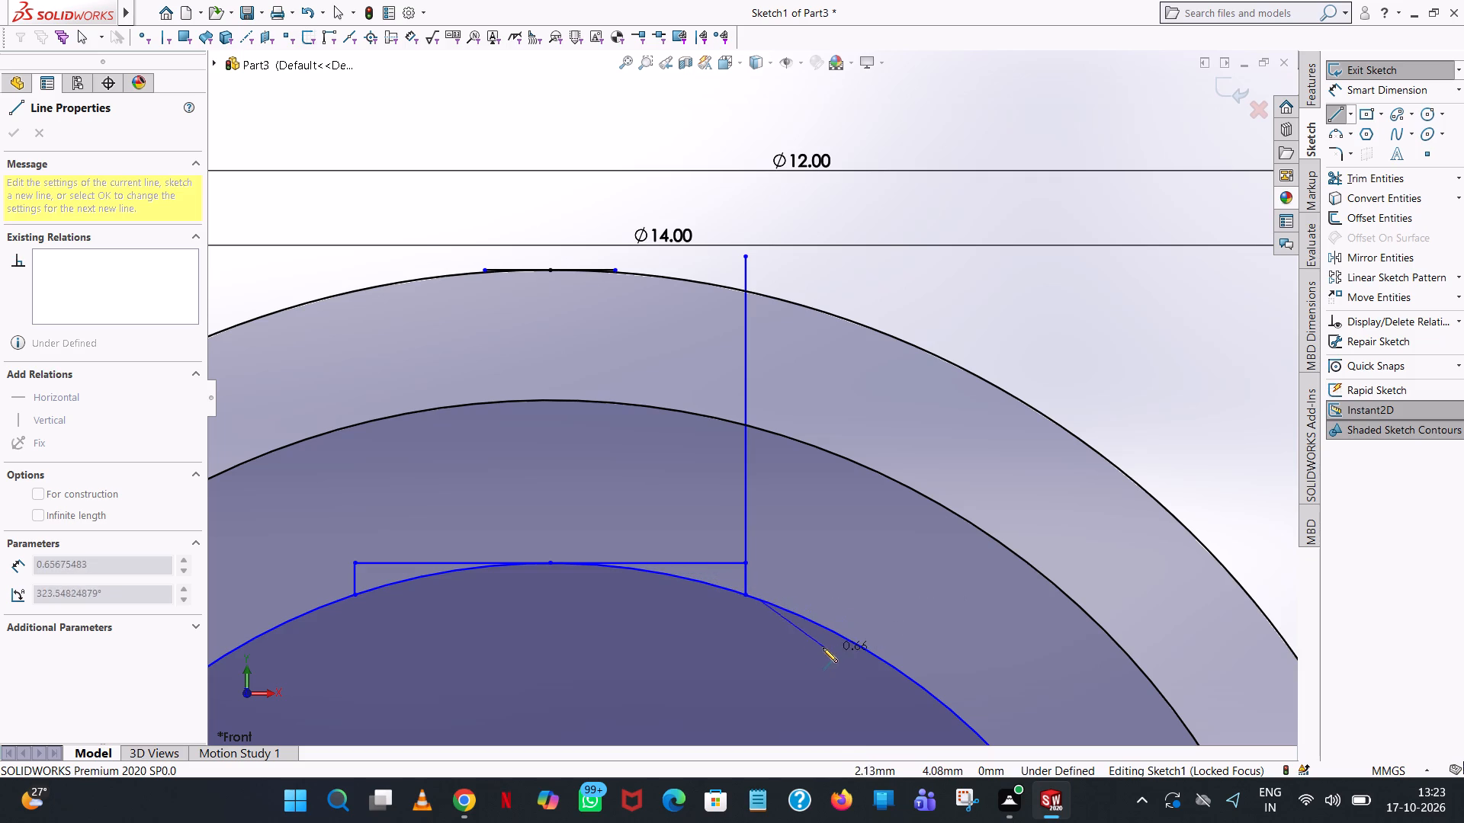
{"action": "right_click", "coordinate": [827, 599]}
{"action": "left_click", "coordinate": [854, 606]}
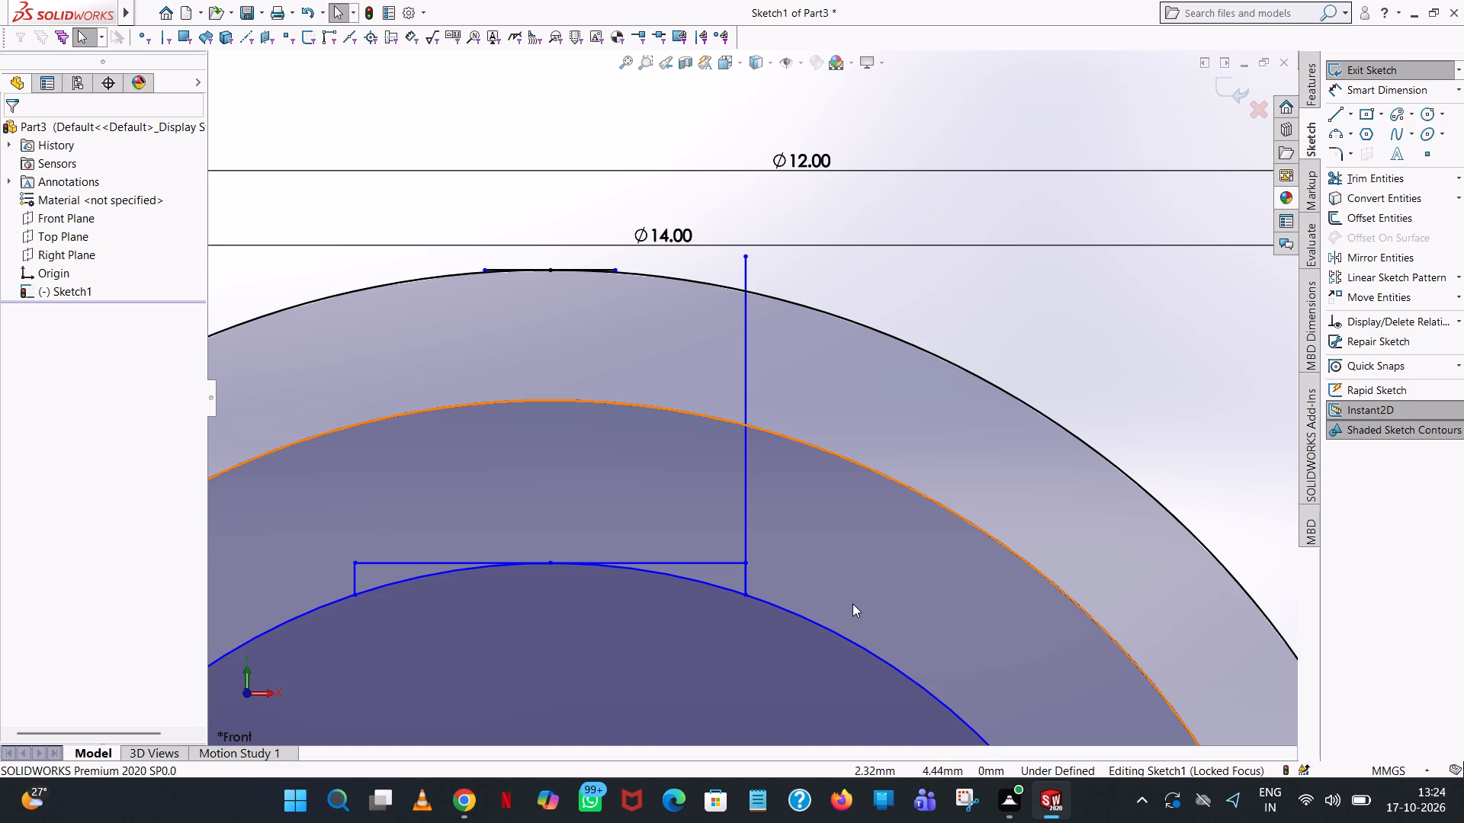
Sketch a circle of 1 mm radius centred where the long vertical line crosses the middle circle.
{"action": "left_click", "coordinate": [1430, 116]}
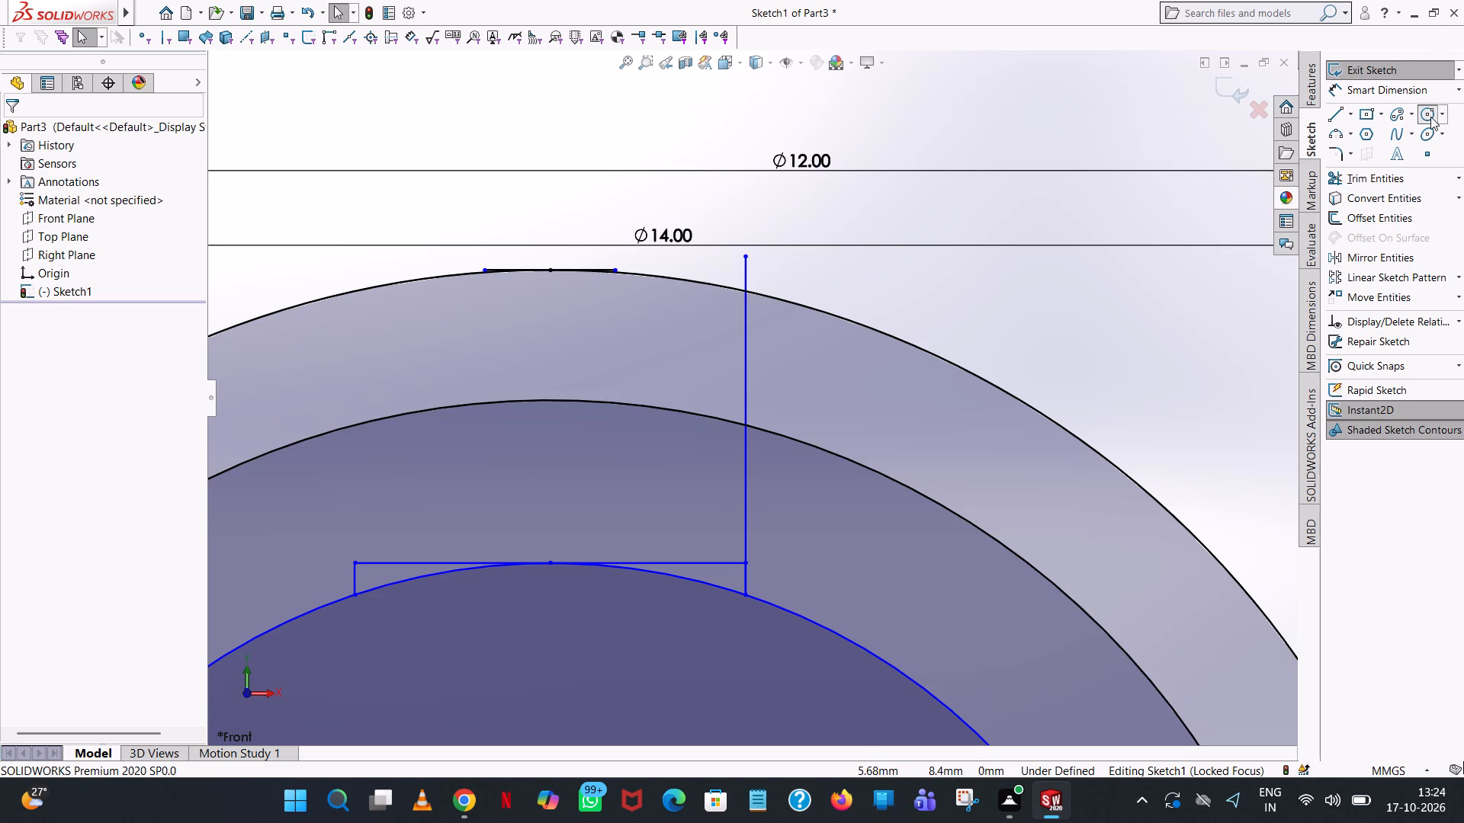
{"action": "left_click", "coordinate": [744, 425]}
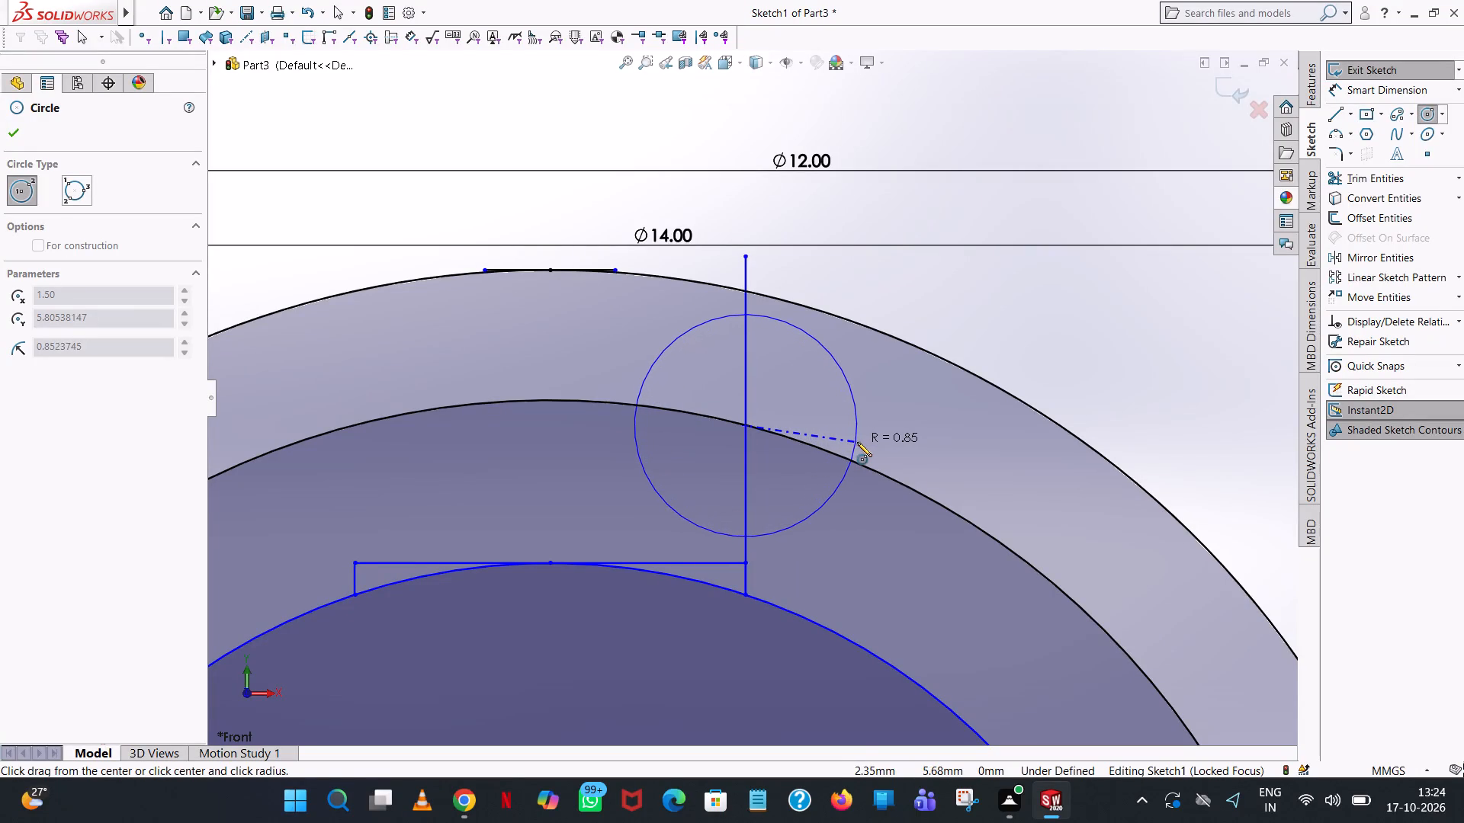
{"action": "left_click", "coordinate": [859, 442]}
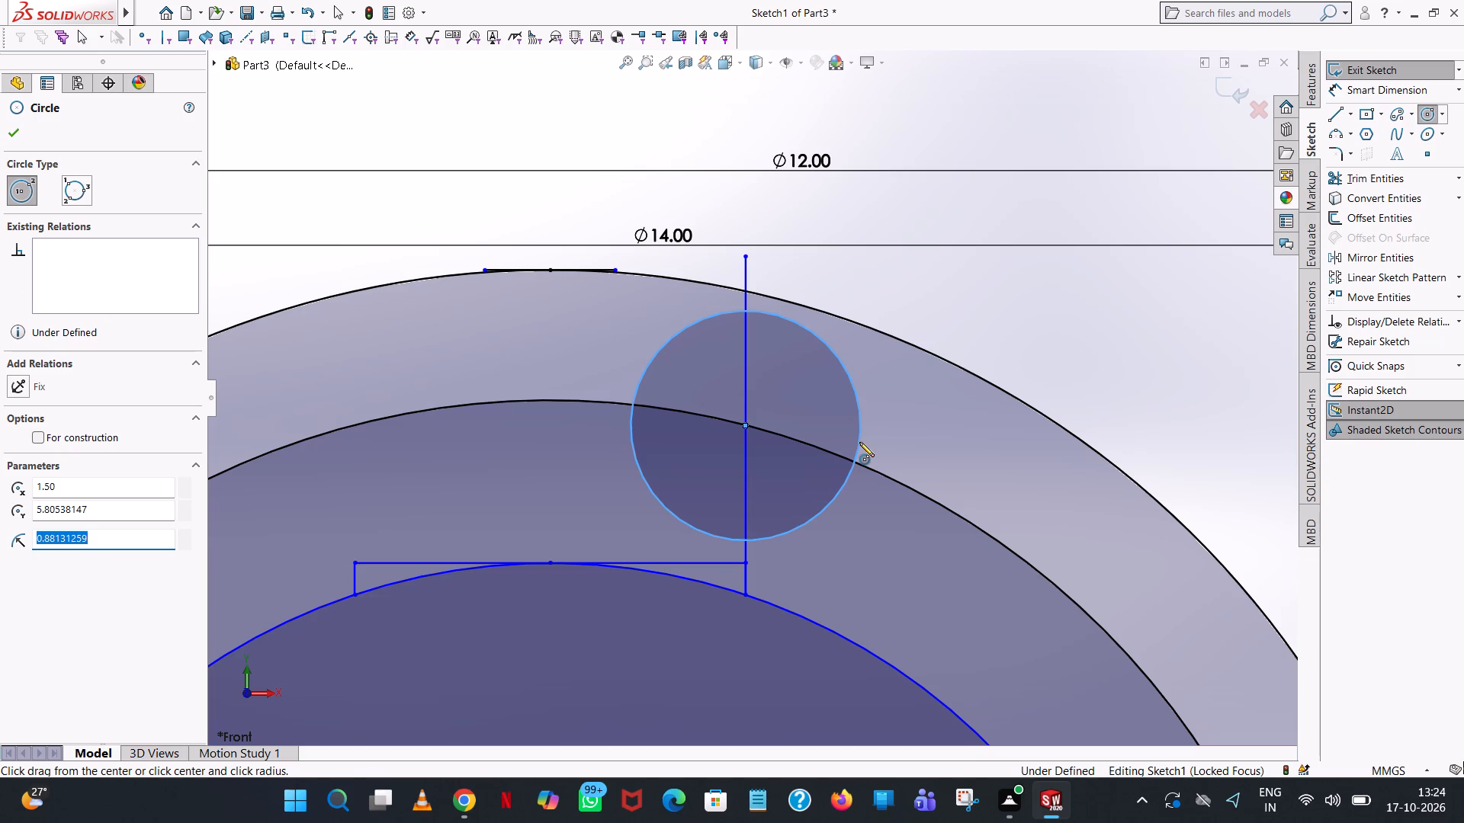
{"action": "key", "text": "1"}
{"action": "key", "text": "Return"}
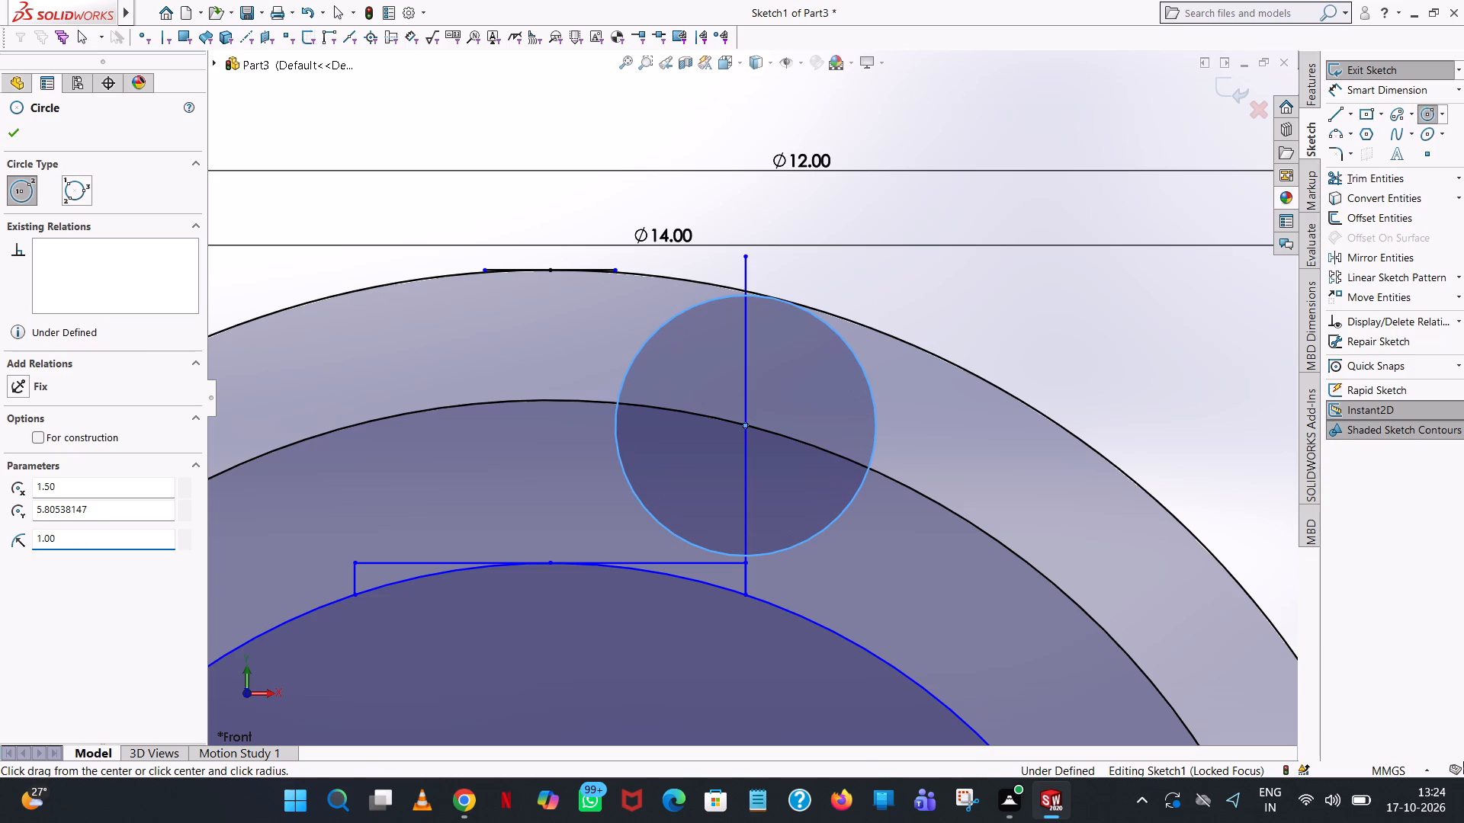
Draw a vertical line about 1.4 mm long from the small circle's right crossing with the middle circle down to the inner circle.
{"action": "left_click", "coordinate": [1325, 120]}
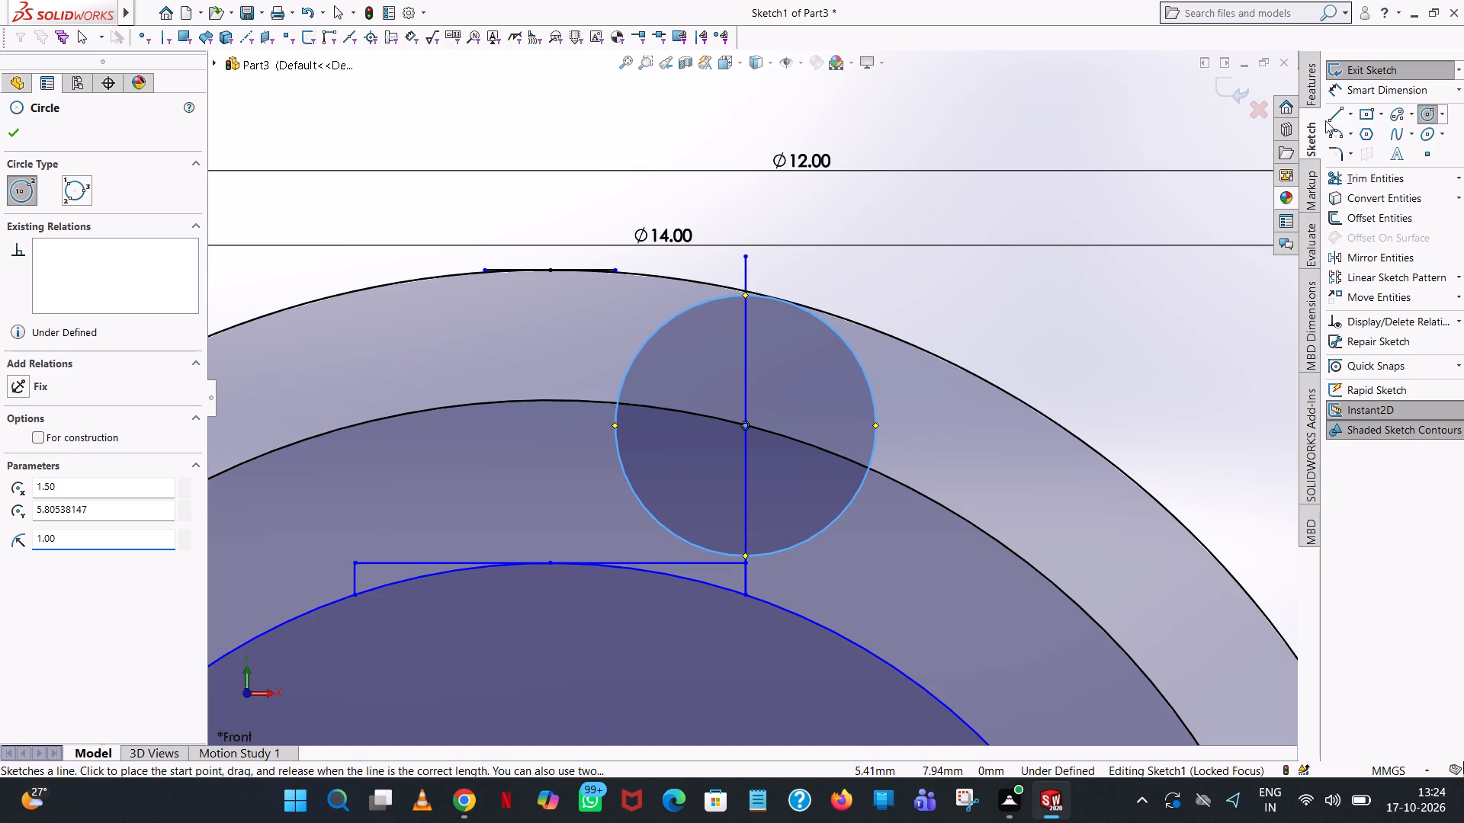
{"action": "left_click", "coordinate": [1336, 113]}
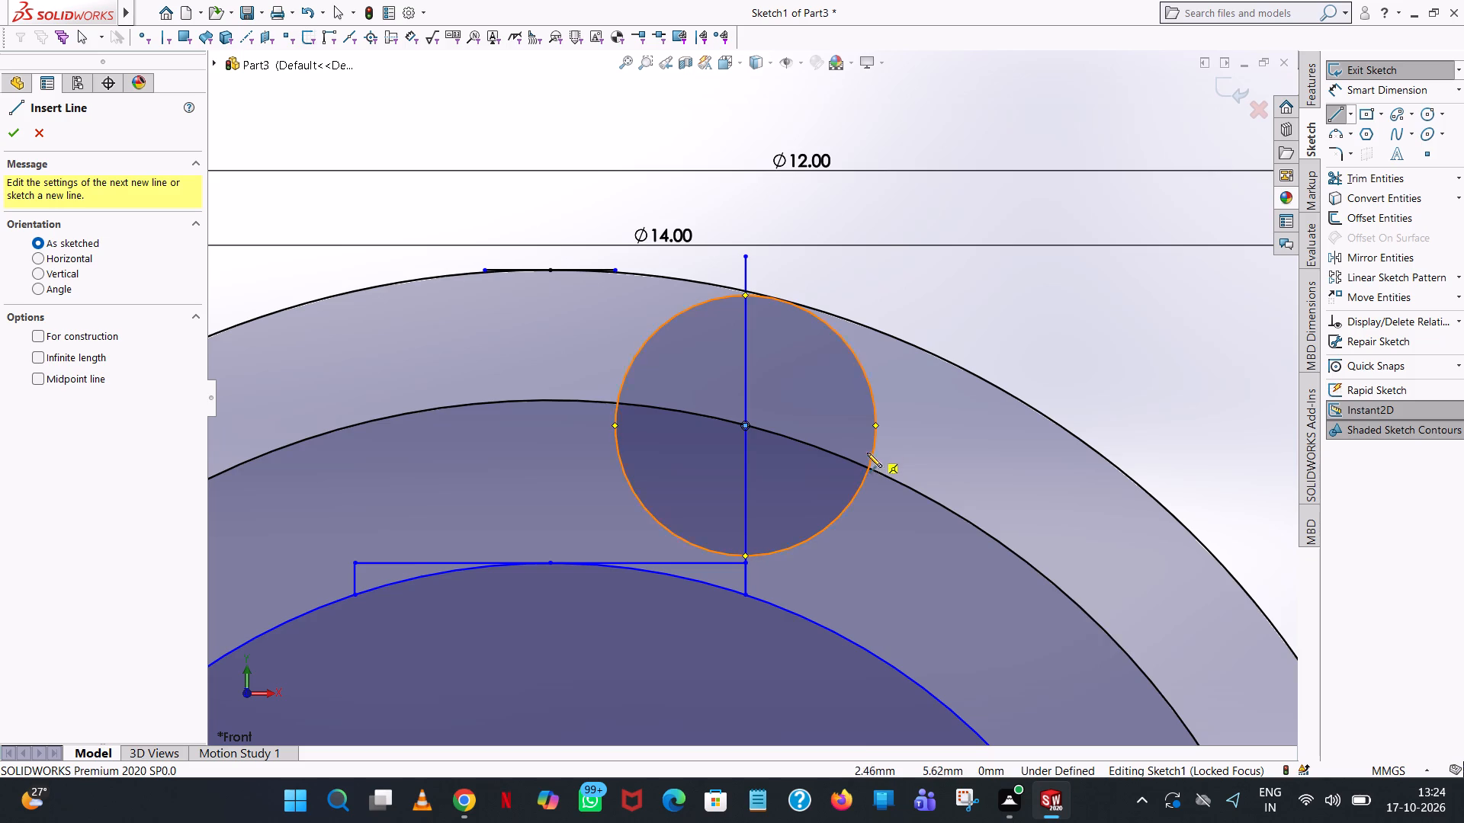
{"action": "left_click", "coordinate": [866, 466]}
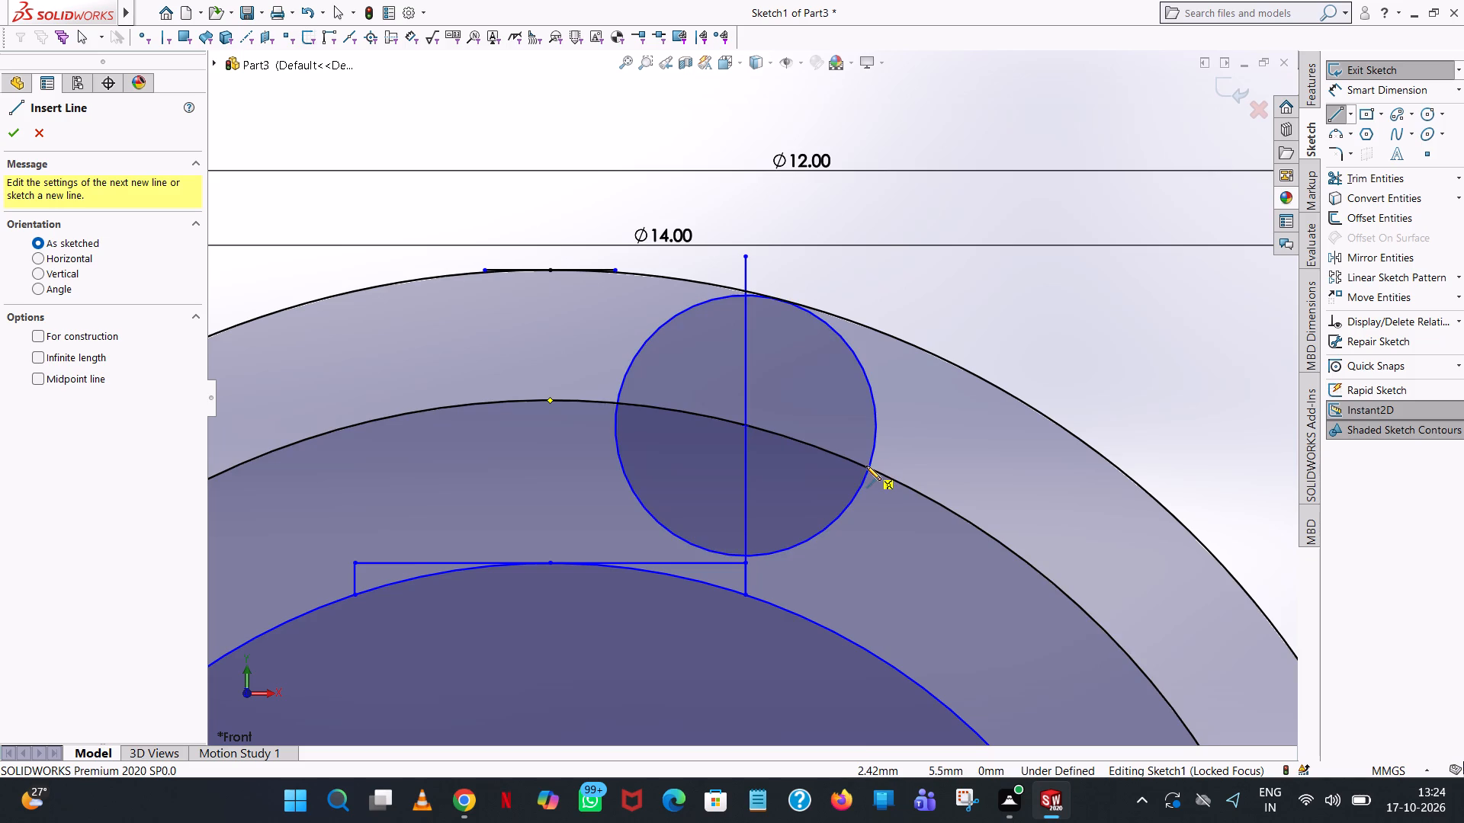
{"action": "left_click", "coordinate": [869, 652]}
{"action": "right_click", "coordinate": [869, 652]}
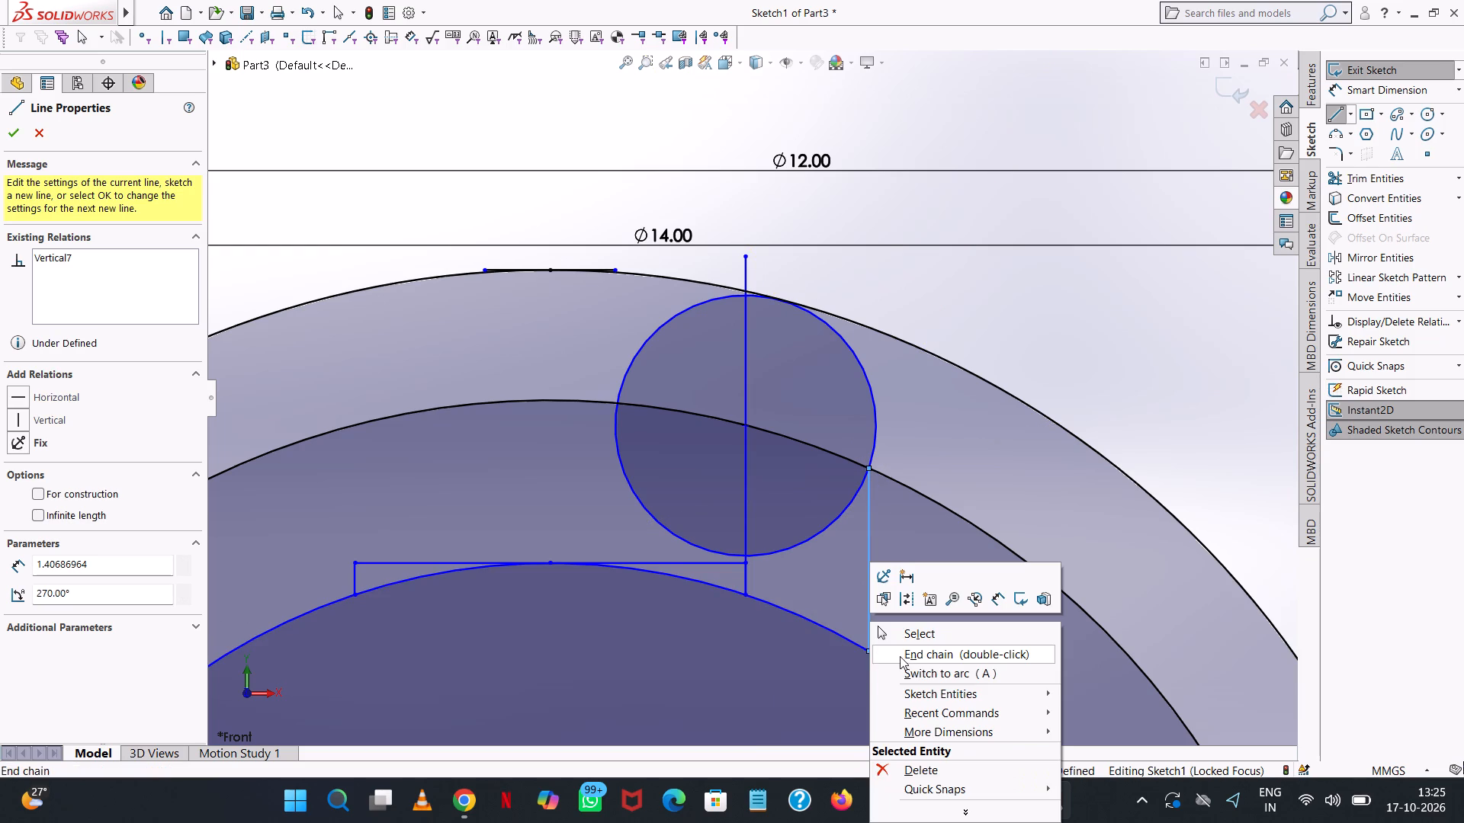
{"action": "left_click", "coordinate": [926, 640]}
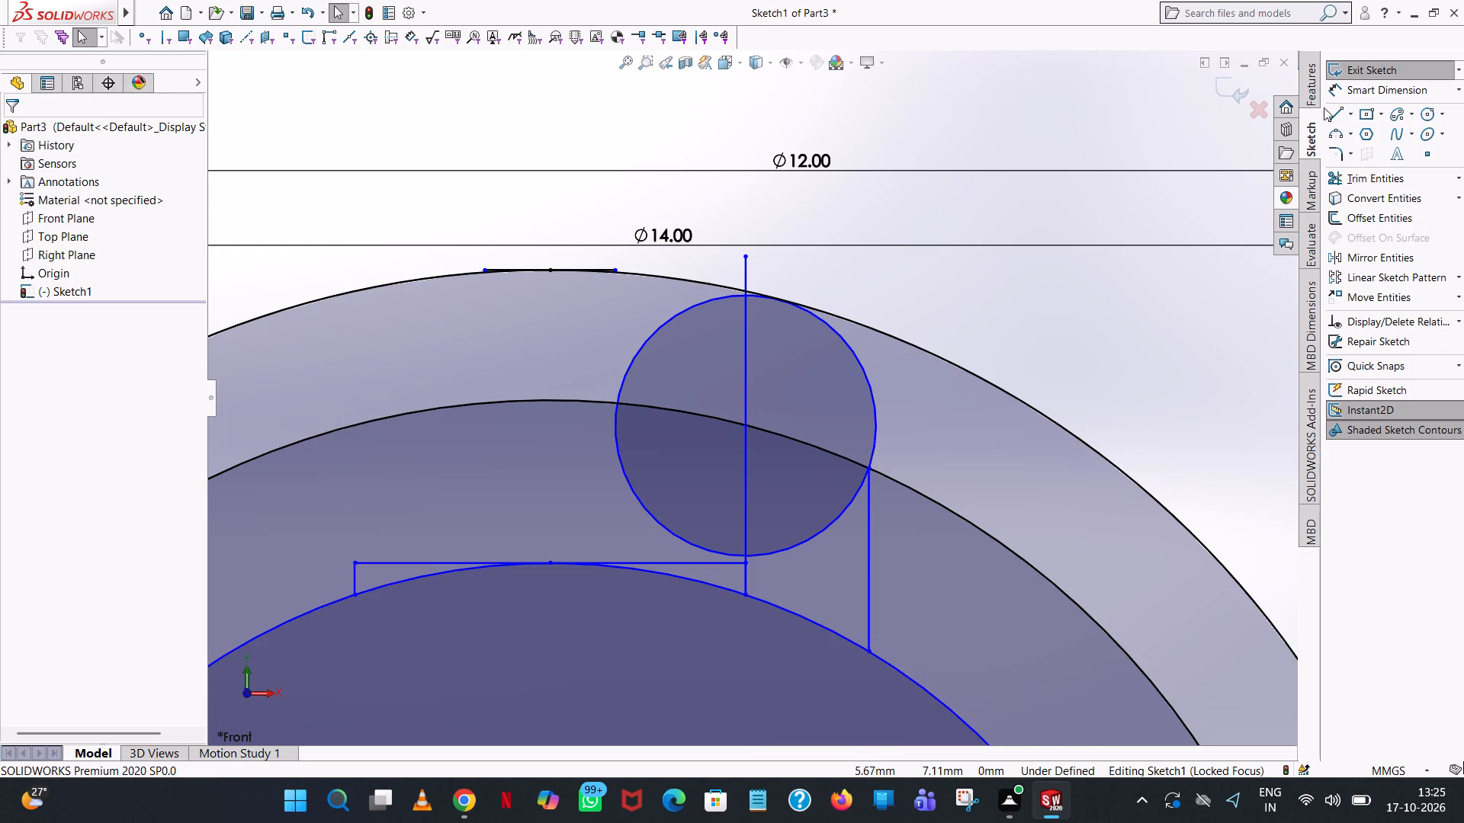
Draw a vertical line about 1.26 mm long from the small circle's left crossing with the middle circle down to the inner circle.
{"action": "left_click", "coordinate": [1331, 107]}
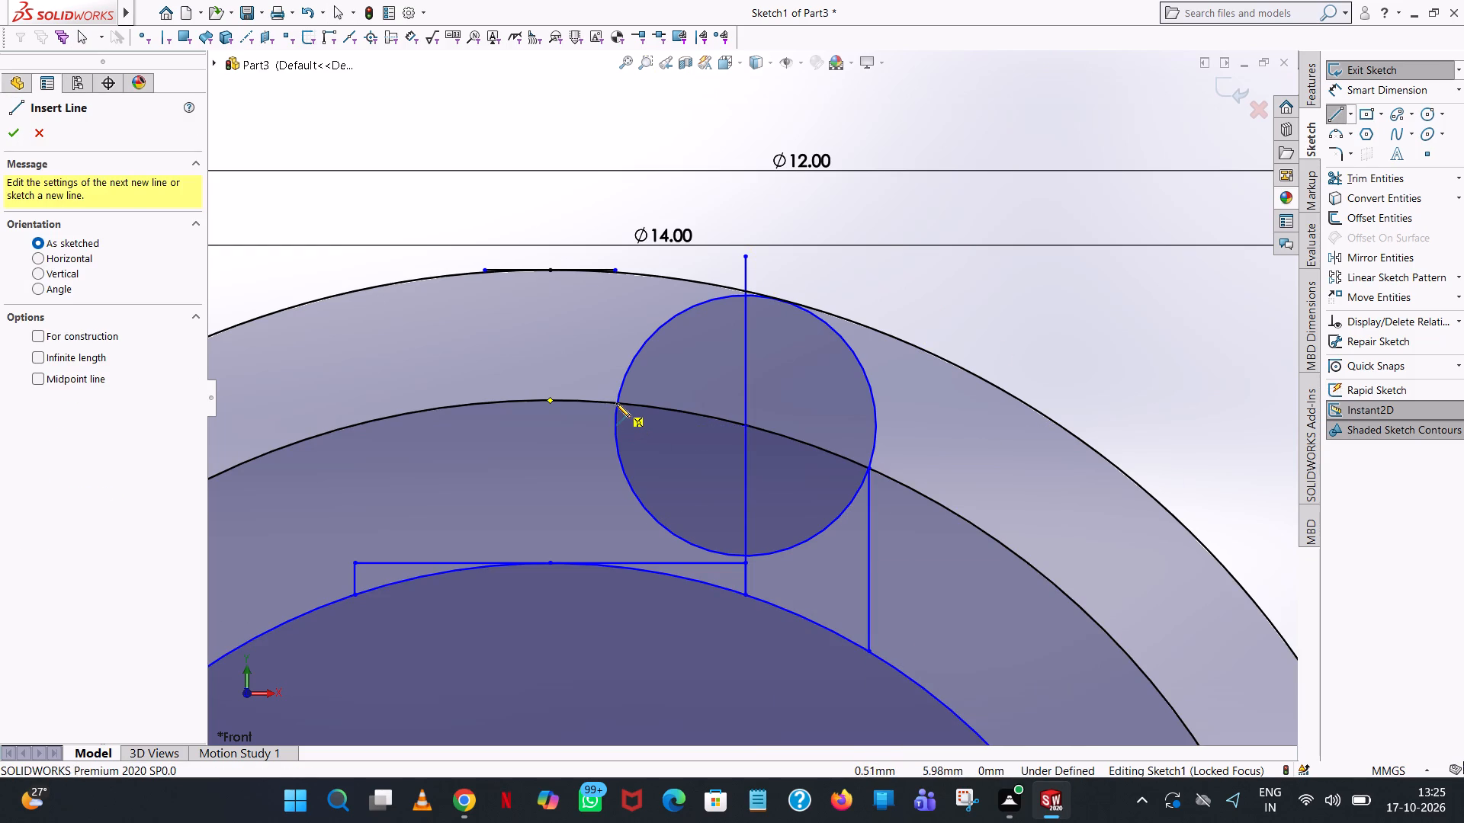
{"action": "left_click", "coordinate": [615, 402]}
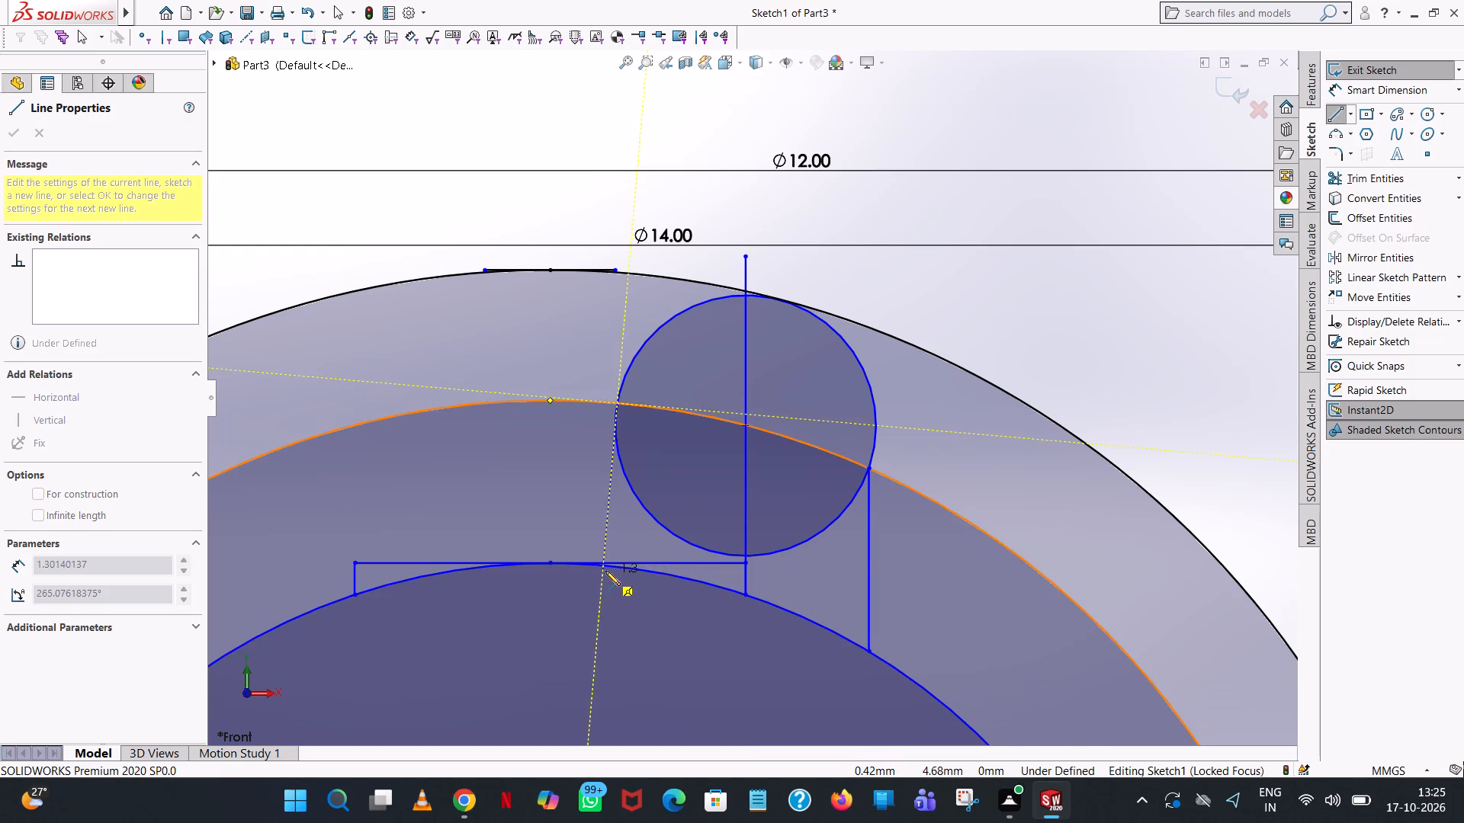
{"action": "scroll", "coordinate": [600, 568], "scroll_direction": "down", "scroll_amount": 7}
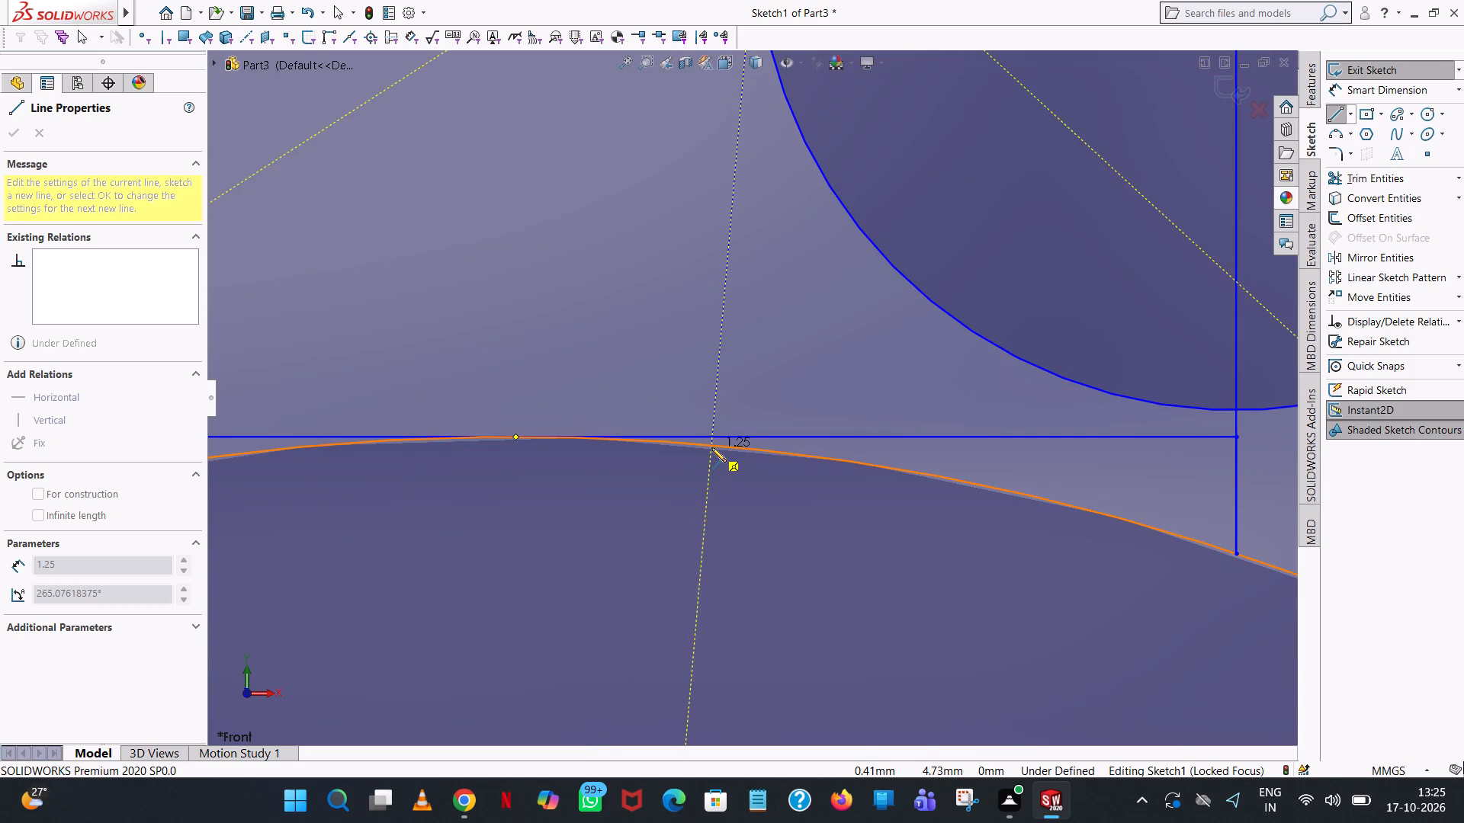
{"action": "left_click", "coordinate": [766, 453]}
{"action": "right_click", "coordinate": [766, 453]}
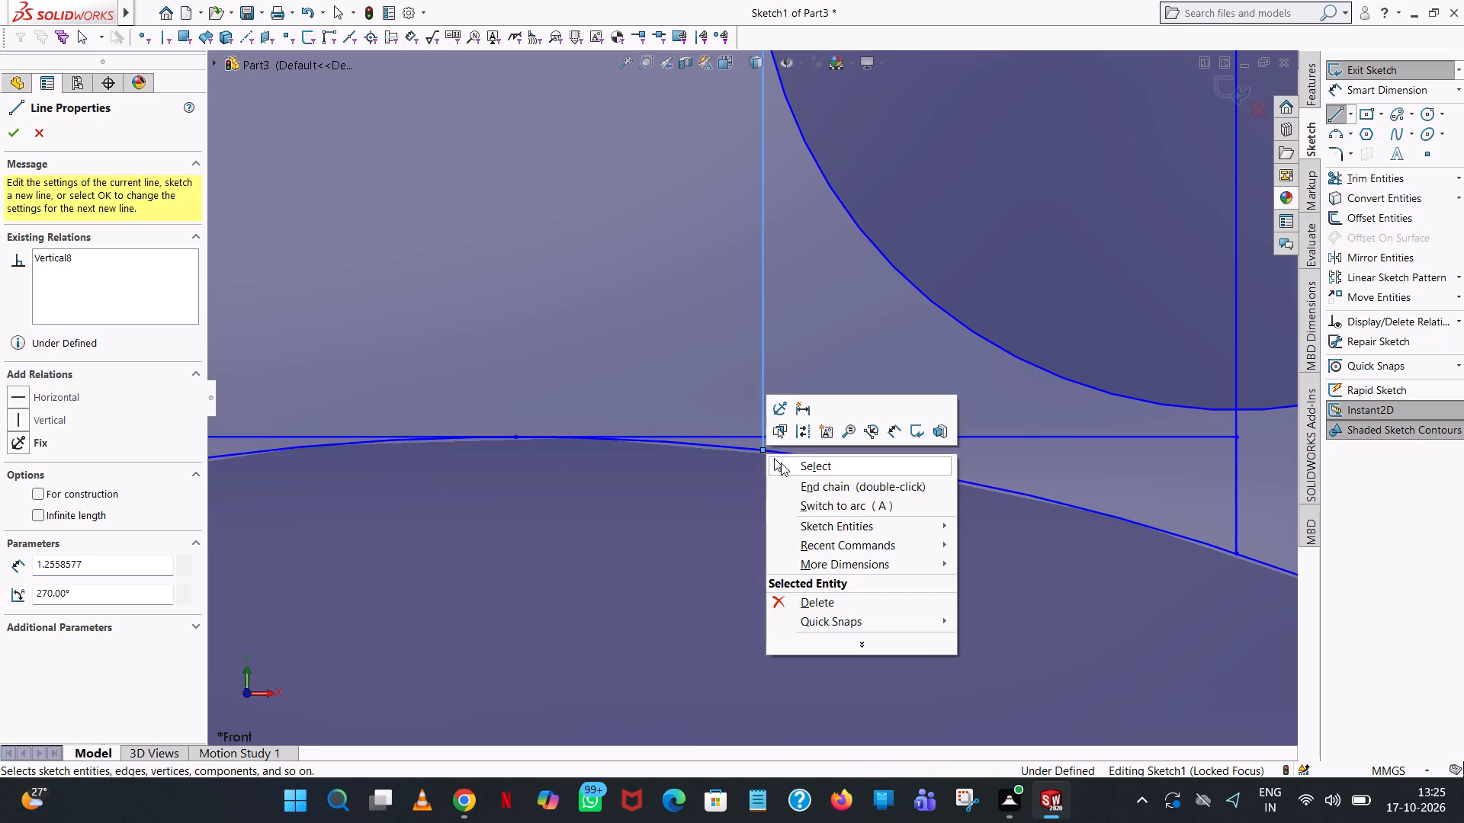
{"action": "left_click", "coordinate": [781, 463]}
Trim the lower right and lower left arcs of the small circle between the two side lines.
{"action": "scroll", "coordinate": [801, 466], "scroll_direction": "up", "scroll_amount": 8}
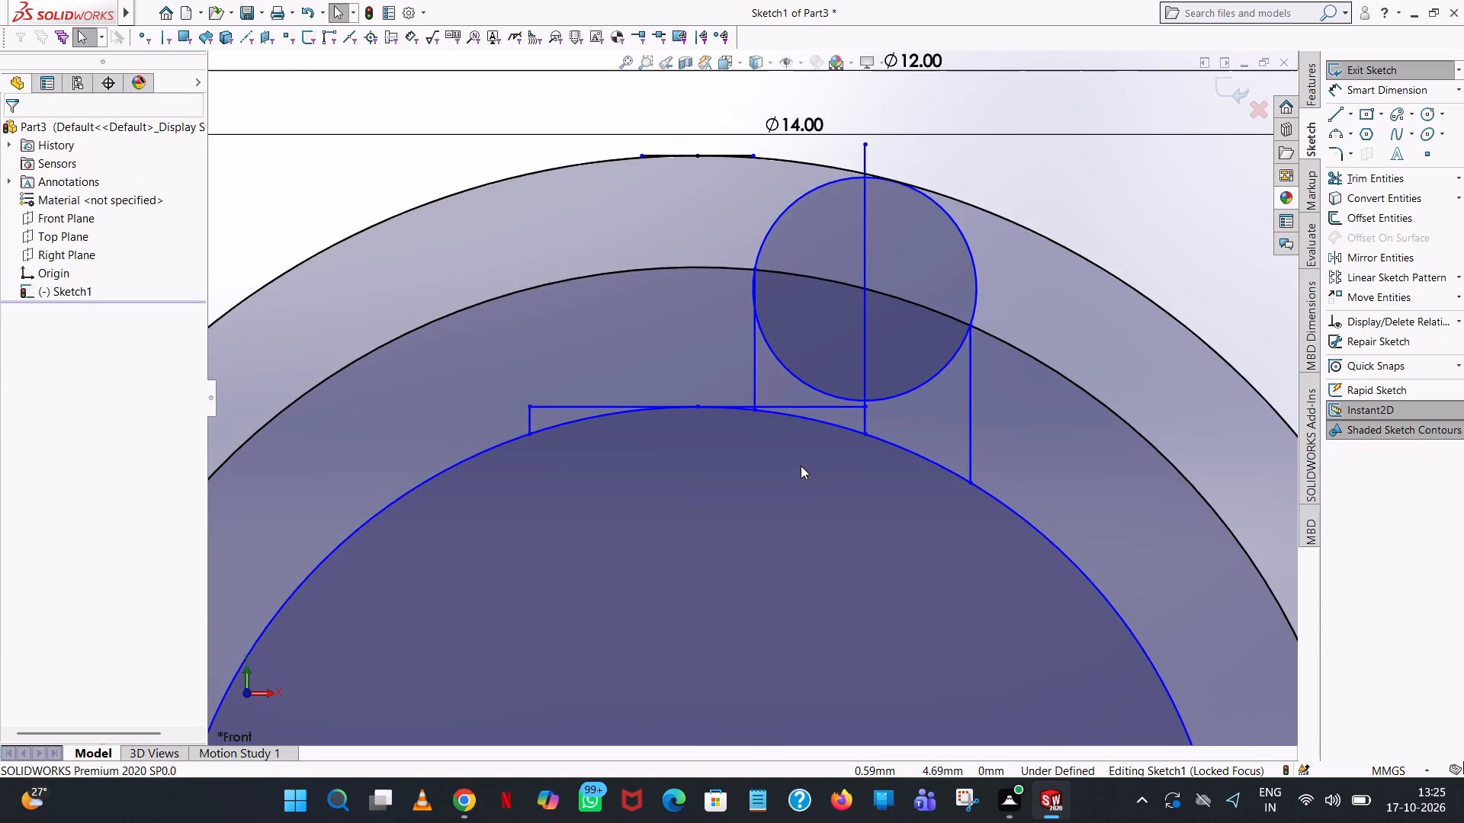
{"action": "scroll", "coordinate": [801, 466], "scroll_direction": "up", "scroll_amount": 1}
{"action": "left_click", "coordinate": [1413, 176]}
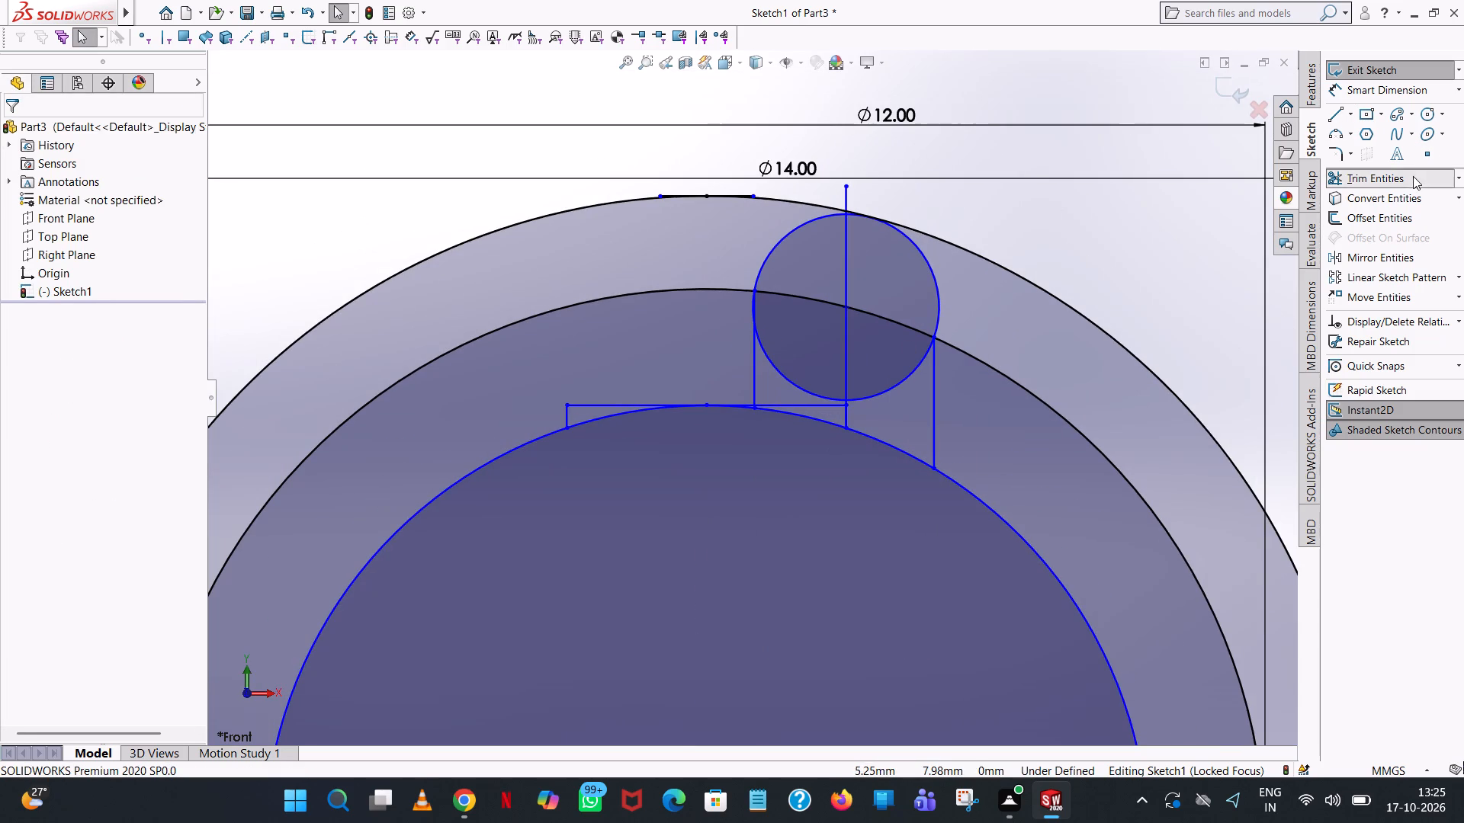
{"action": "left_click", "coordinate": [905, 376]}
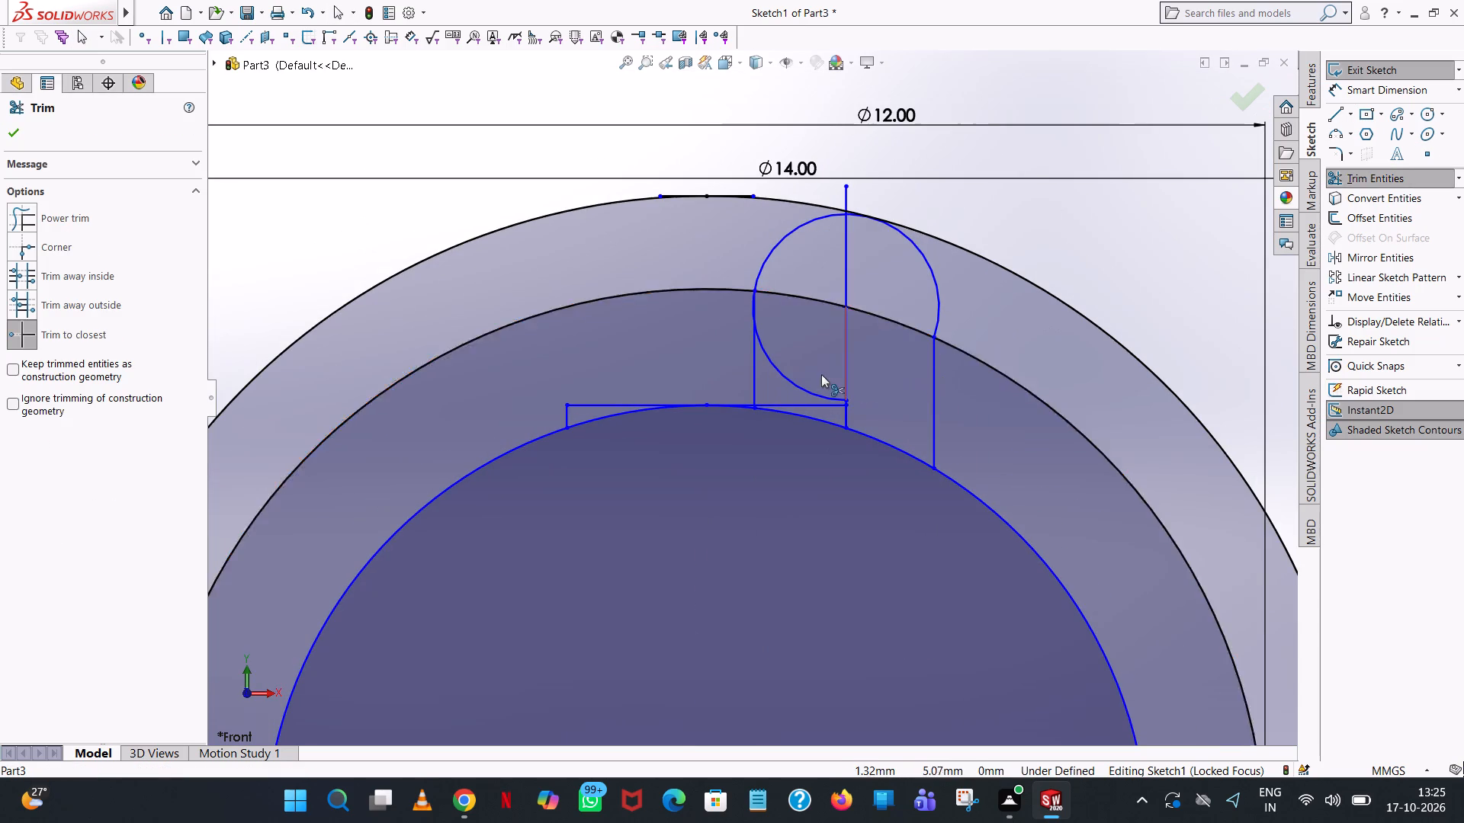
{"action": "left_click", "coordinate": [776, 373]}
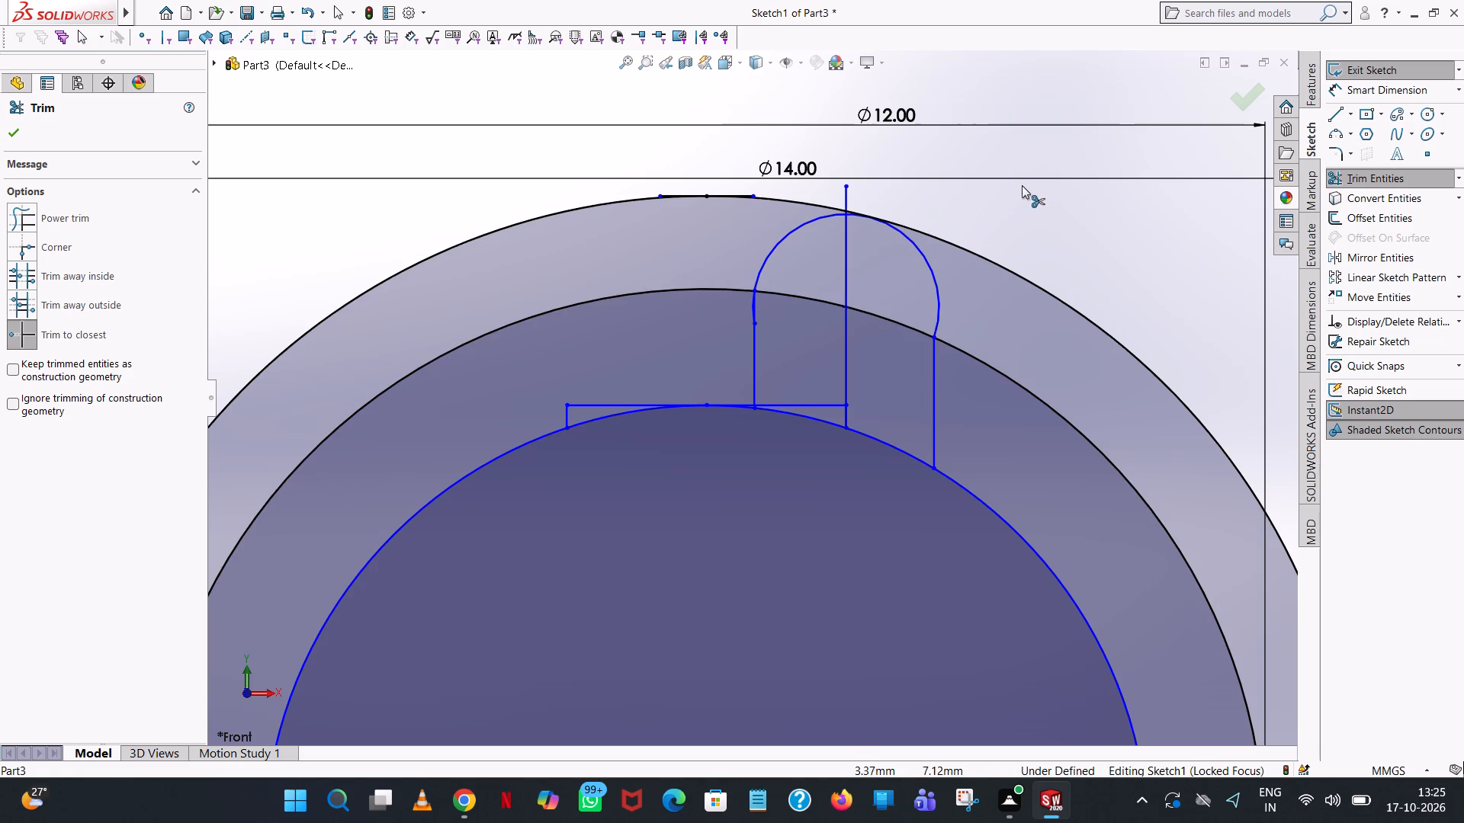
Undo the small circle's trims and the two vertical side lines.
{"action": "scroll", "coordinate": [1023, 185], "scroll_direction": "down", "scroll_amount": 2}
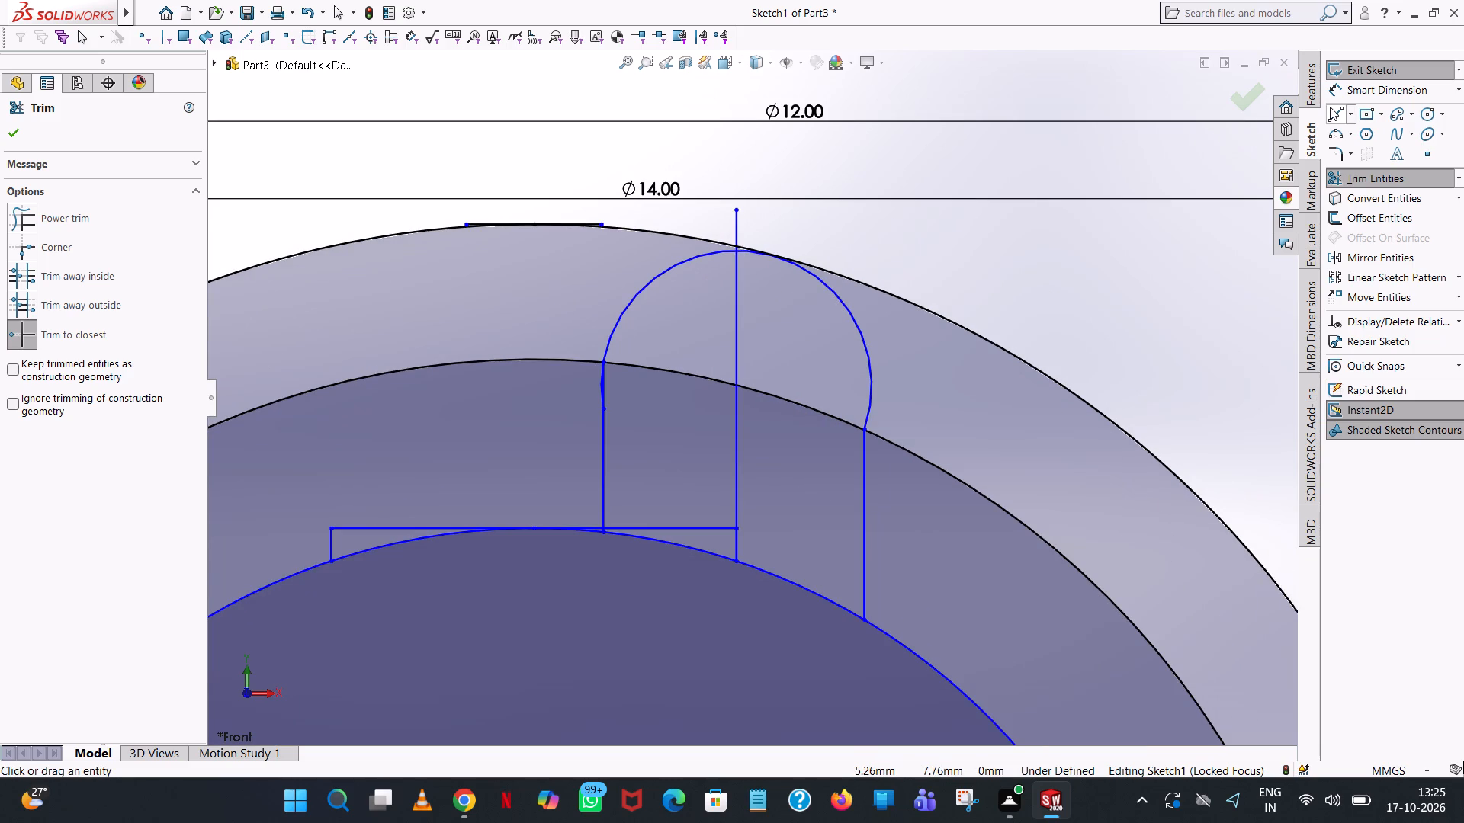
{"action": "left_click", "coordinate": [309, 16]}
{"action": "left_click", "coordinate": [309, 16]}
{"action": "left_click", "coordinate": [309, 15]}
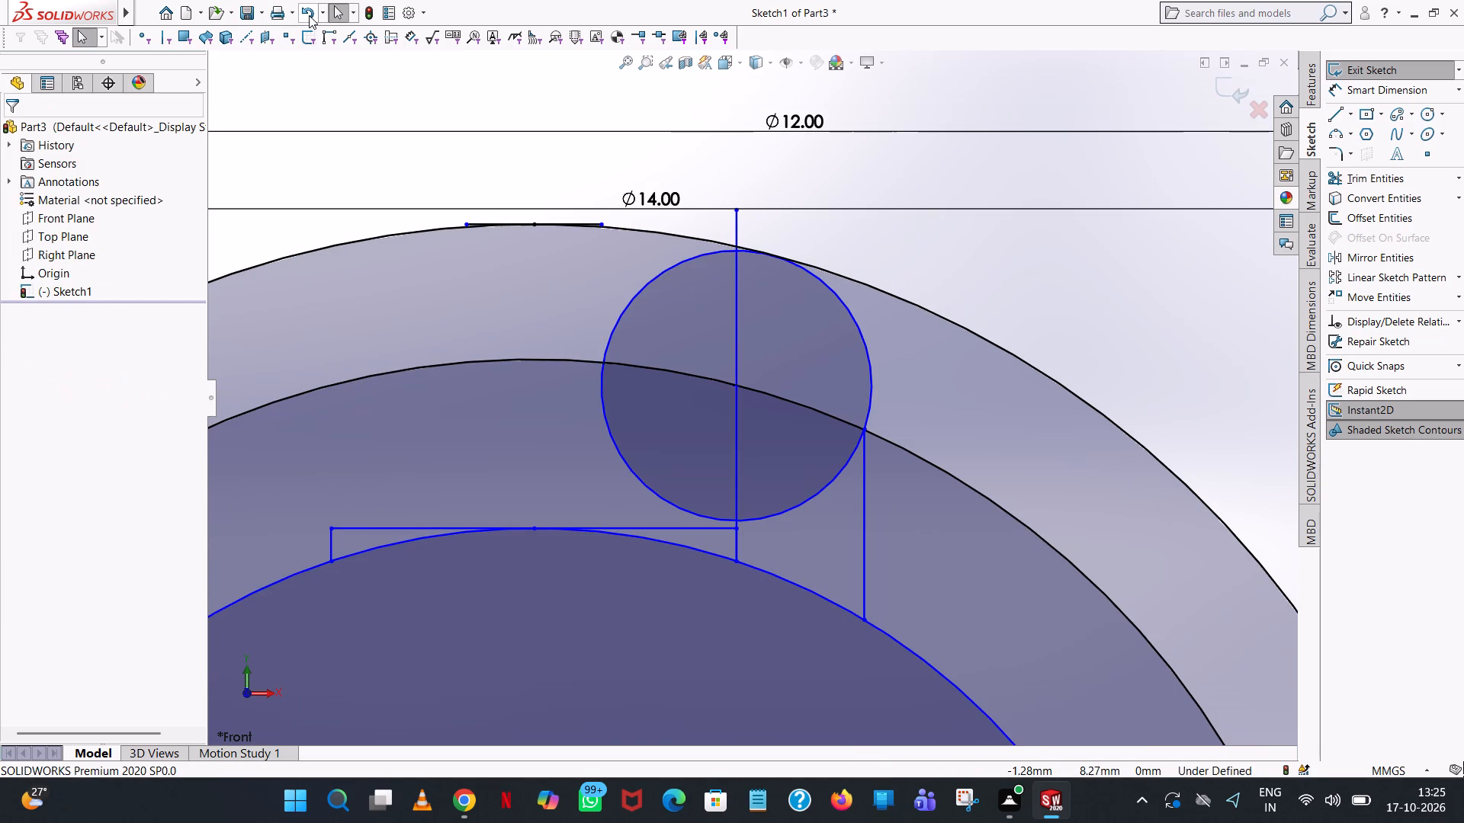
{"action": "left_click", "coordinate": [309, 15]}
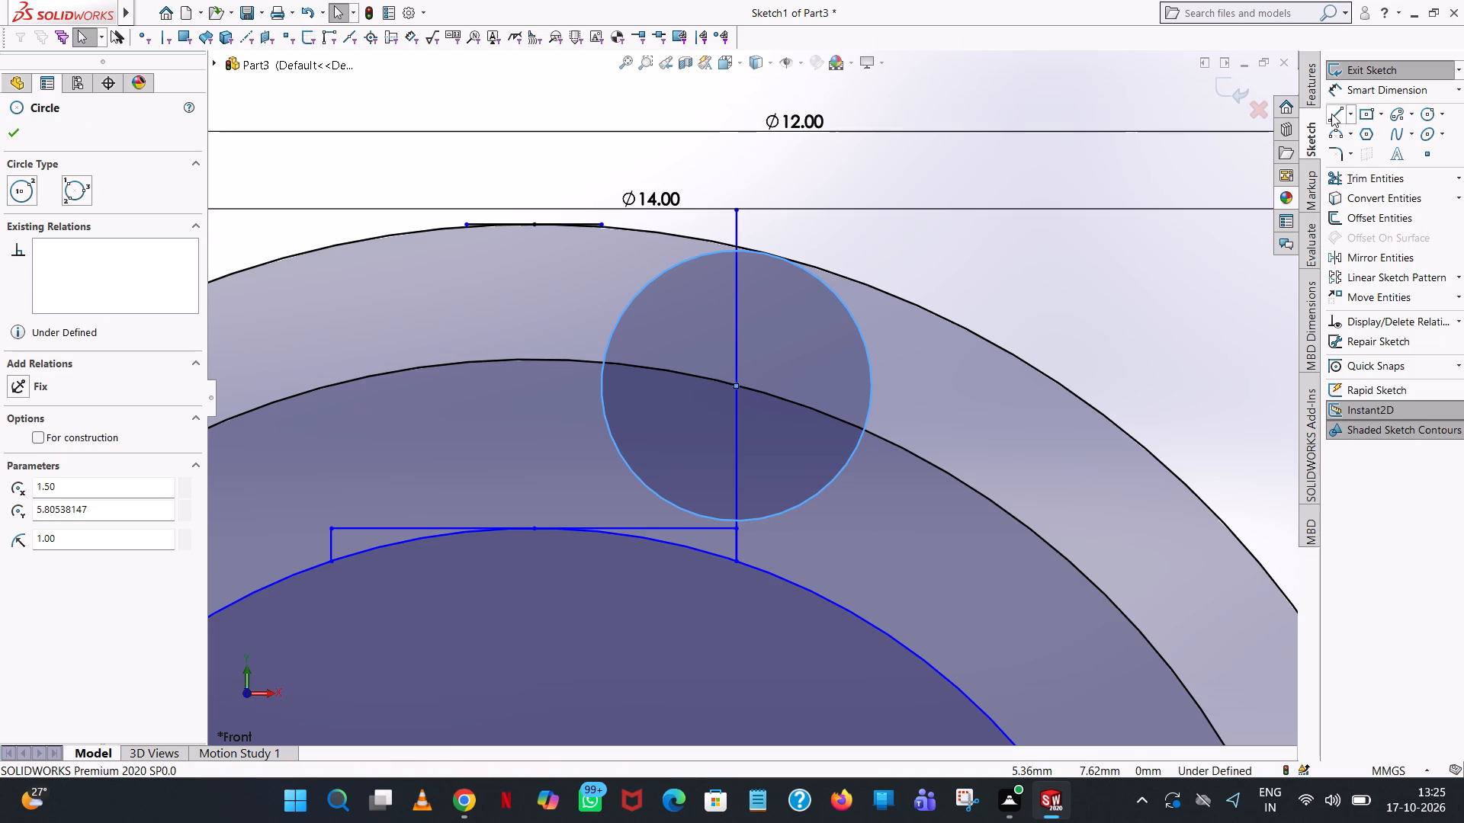
Draw a vertical line about 2.4 mm long, tangent to the small circle, from its rightmost point down past the inner circle.
{"action": "left_click", "coordinate": [1330, 114]}
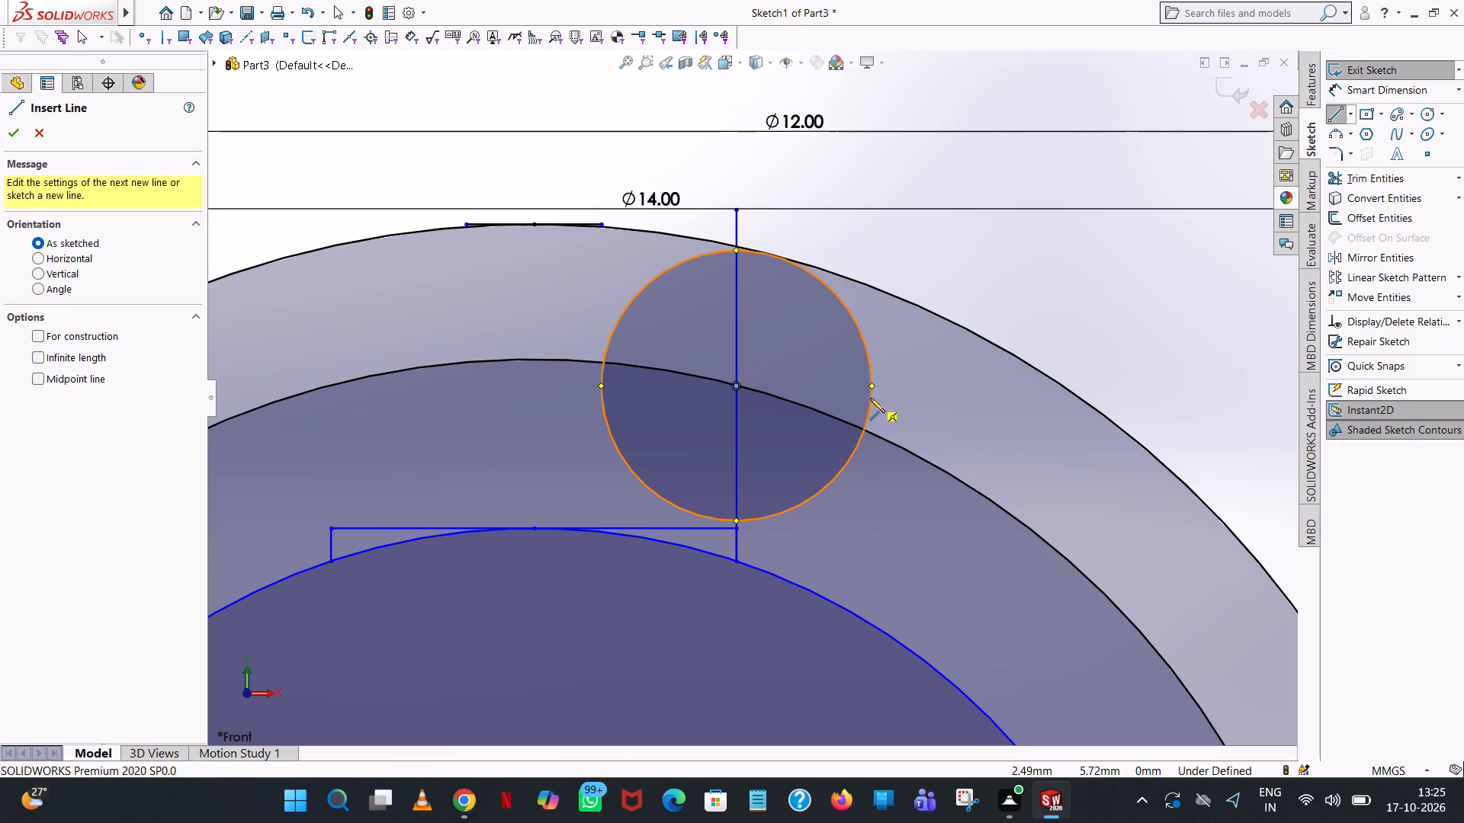
{"action": "left_click", "coordinate": [870, 398]}
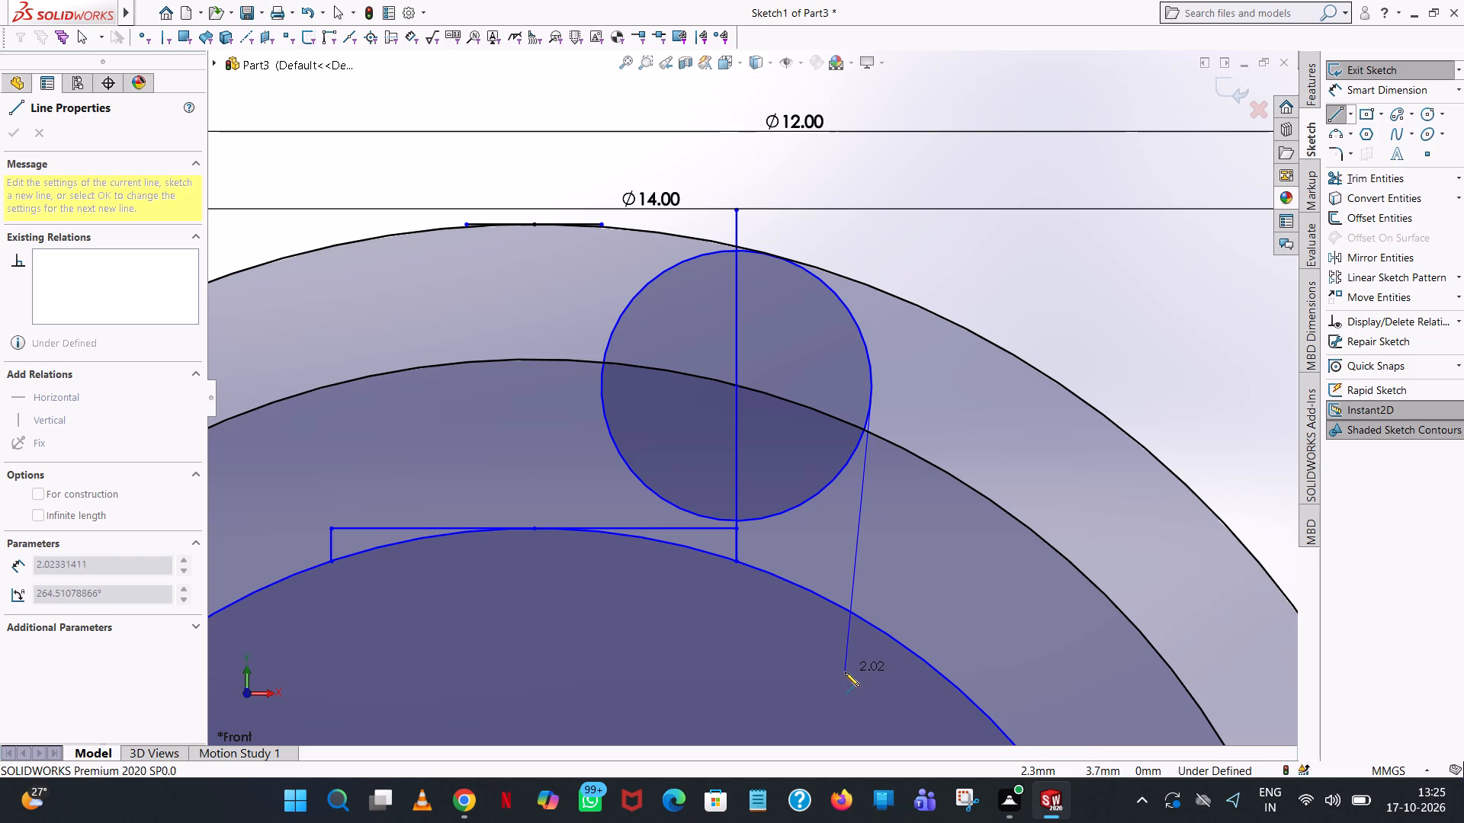
{"action": "left_click", "coordinate": [868, 709]}
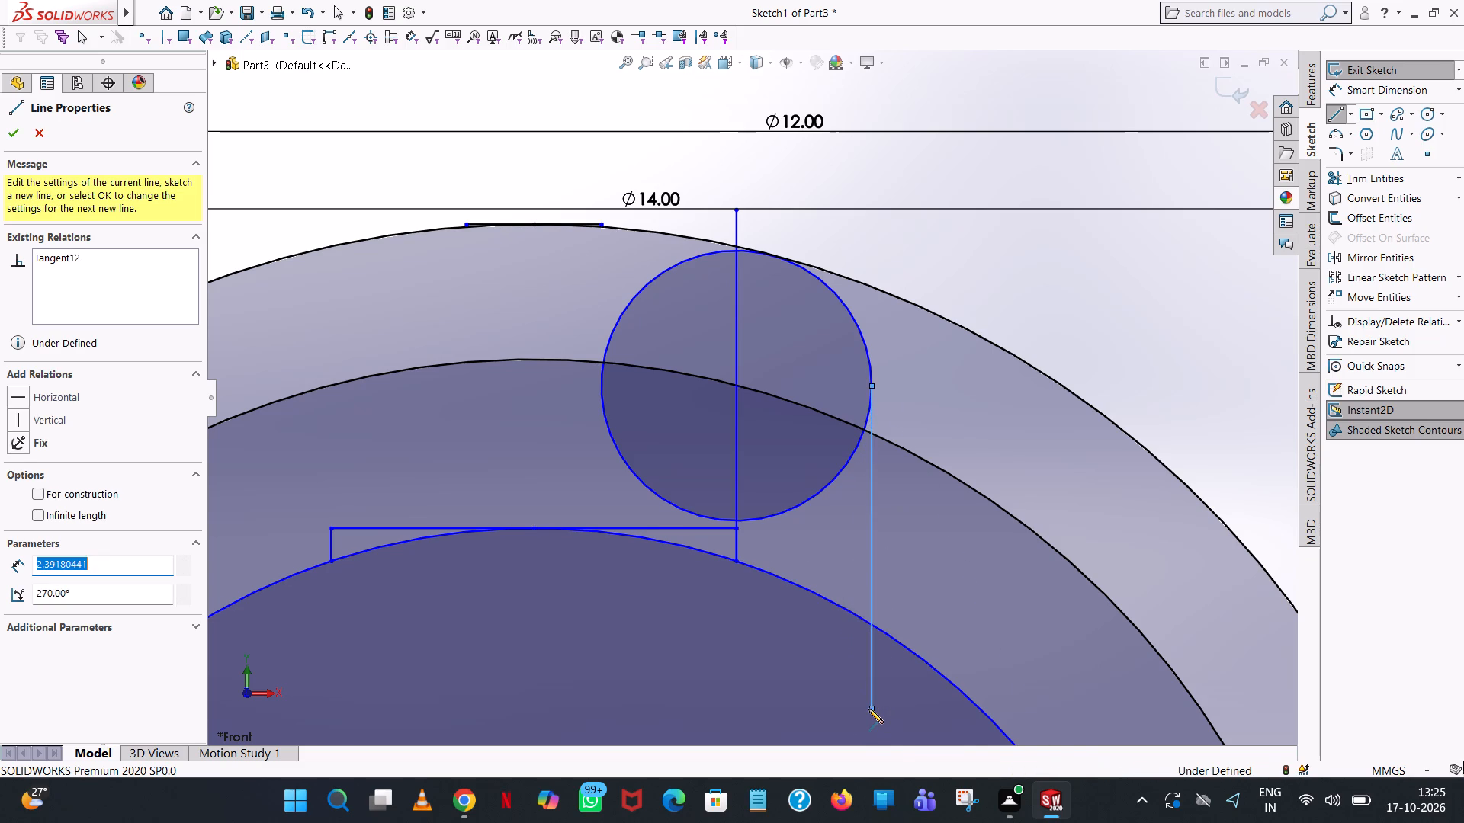
{"action": "right_click", "coordinate": [868, 709]}
{"action": "left_click", "coordinate": [918, 623]}
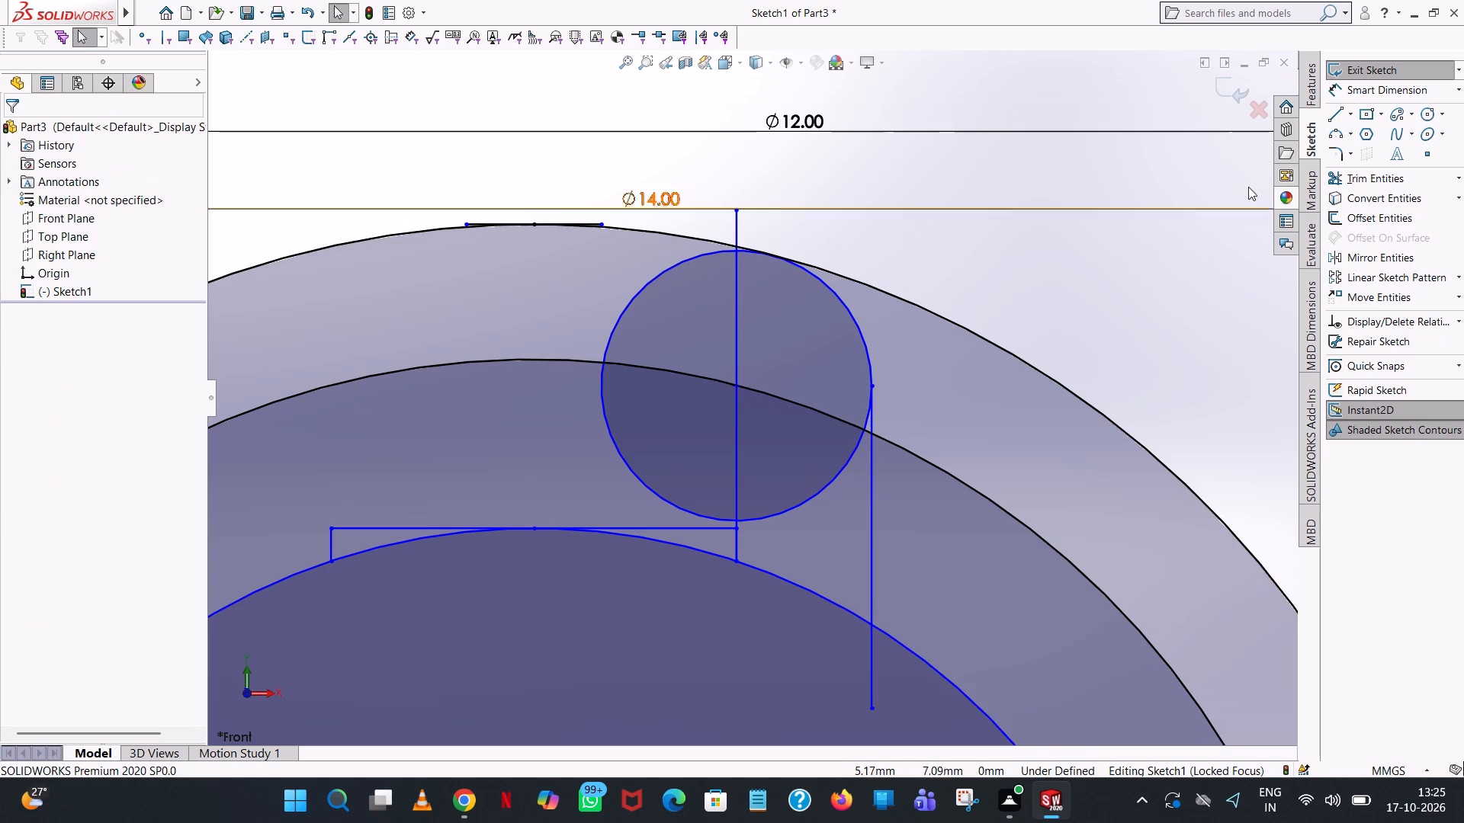
Draw a vertical line about 1.5 mm long from the small circle's leftmost point down past the inner circle.
{"action": "left_click", "coordinate": [1333, 110]}
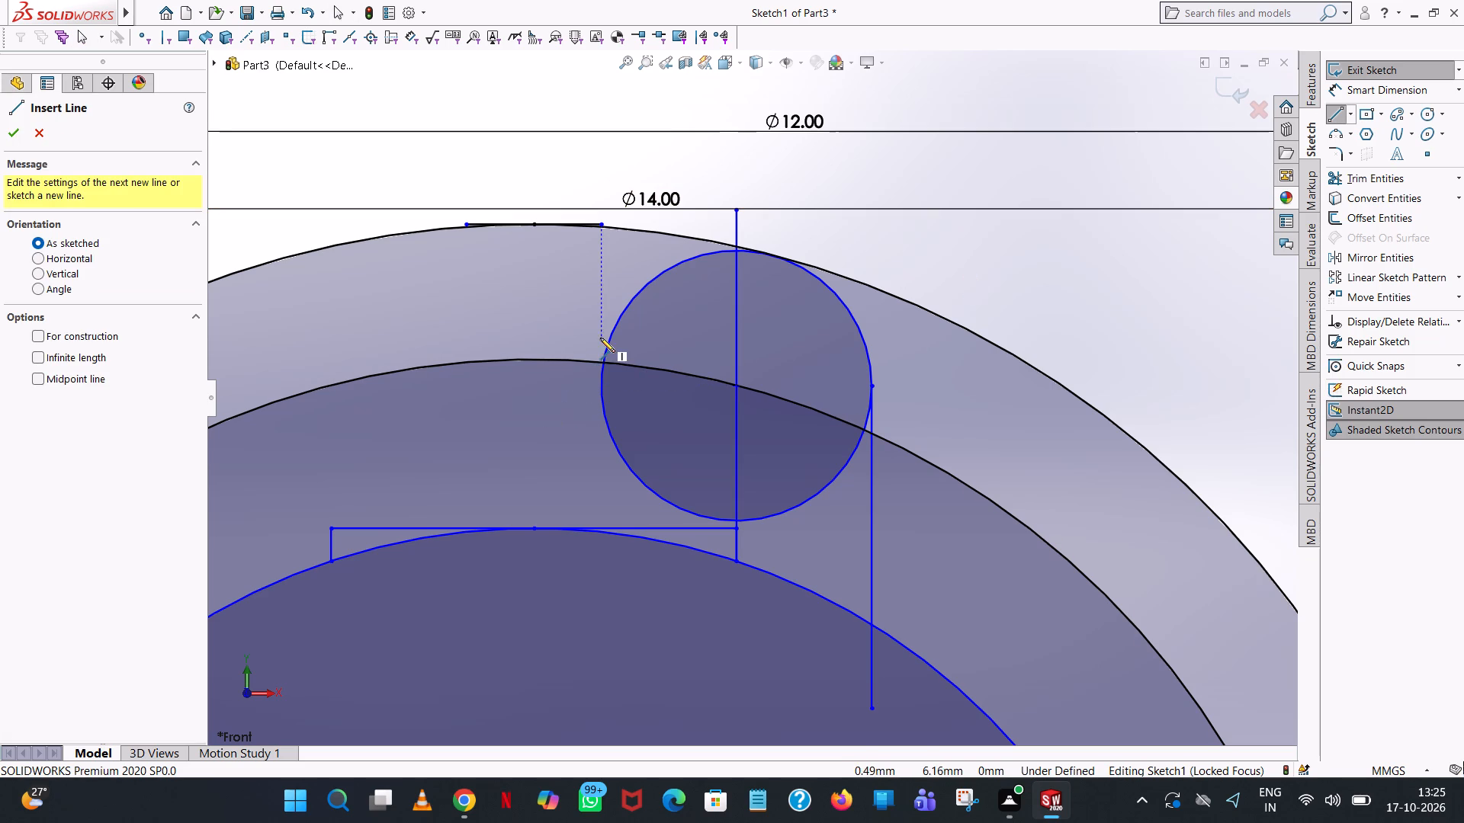
{"action": "left_click", "coordinate": [610, 332]}
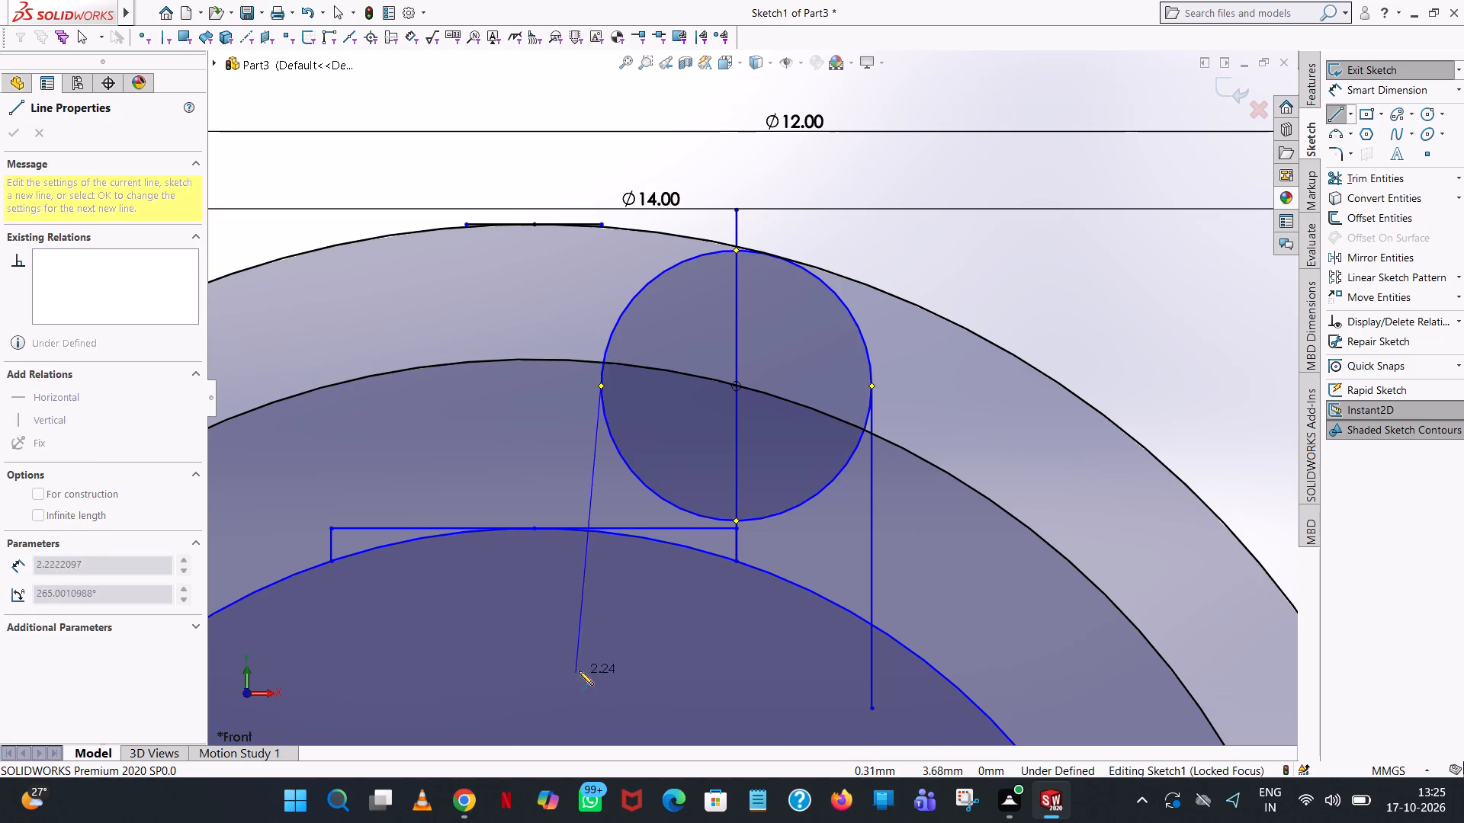
{"action": "left_click", "coordinate": [598, 594]}
{"action": "right_click", "coordinate": [598, 594]}
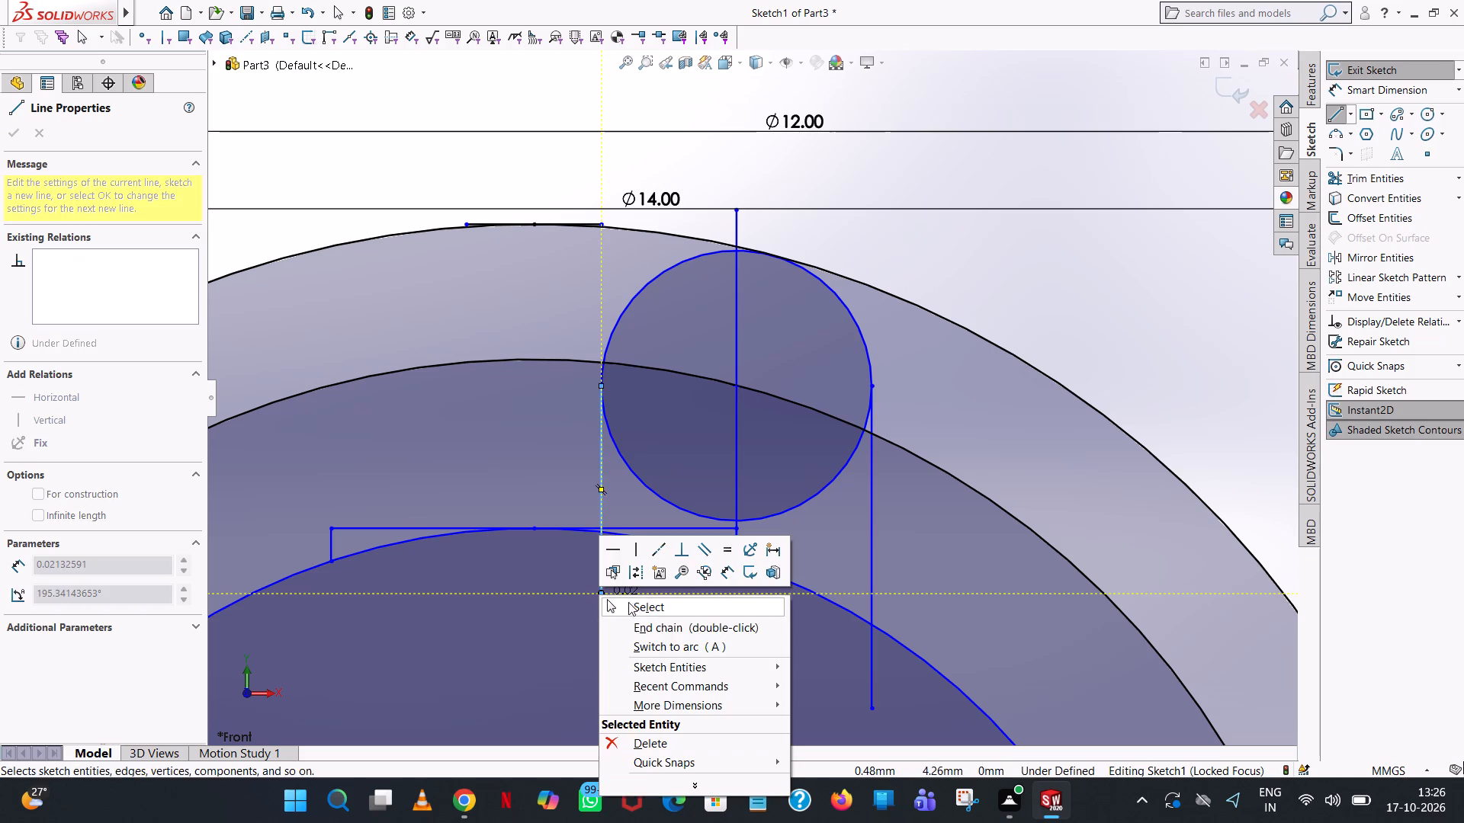
{"action": "left_click", "coordinate": [645, 612]}
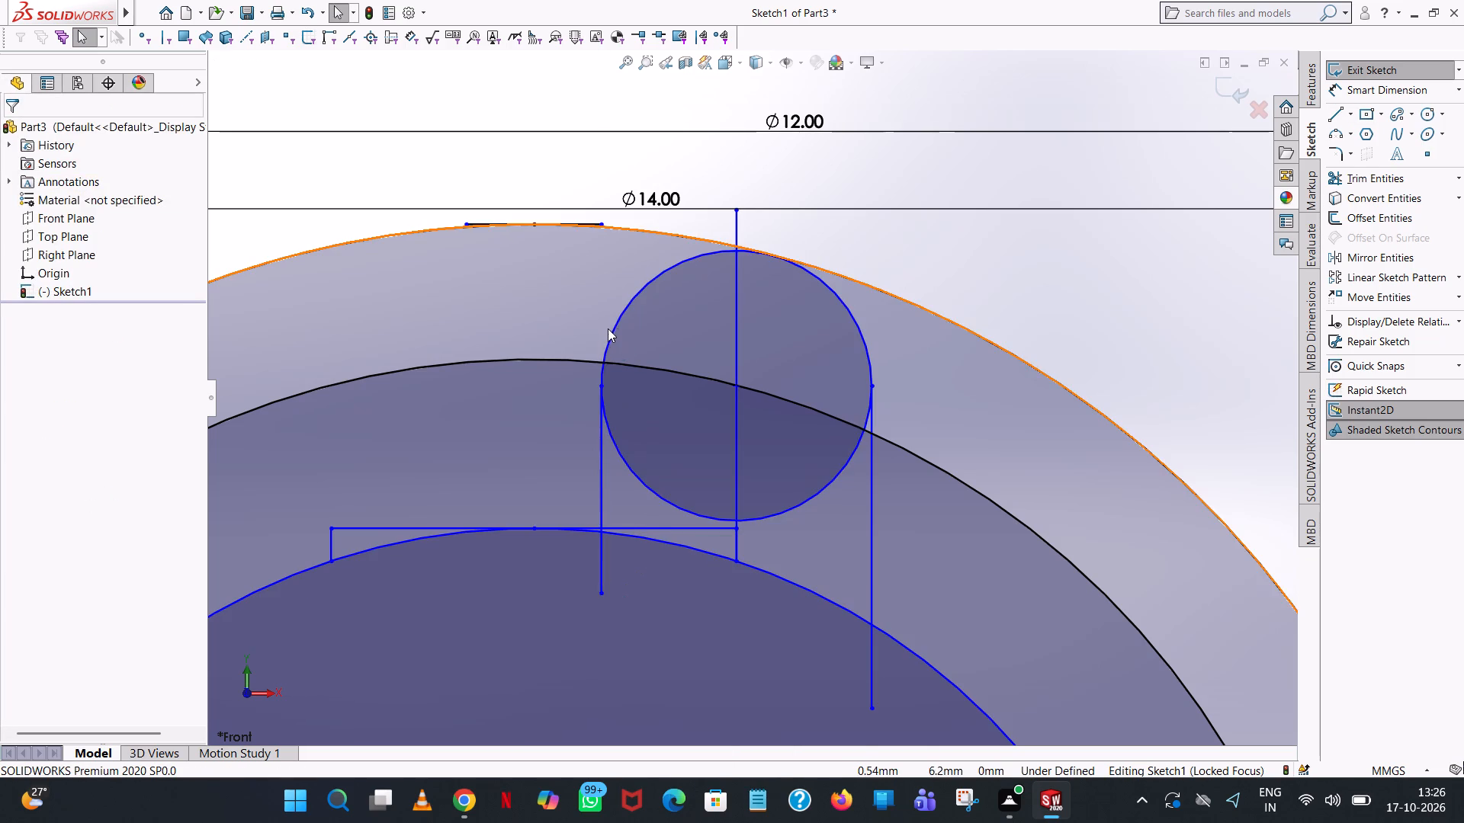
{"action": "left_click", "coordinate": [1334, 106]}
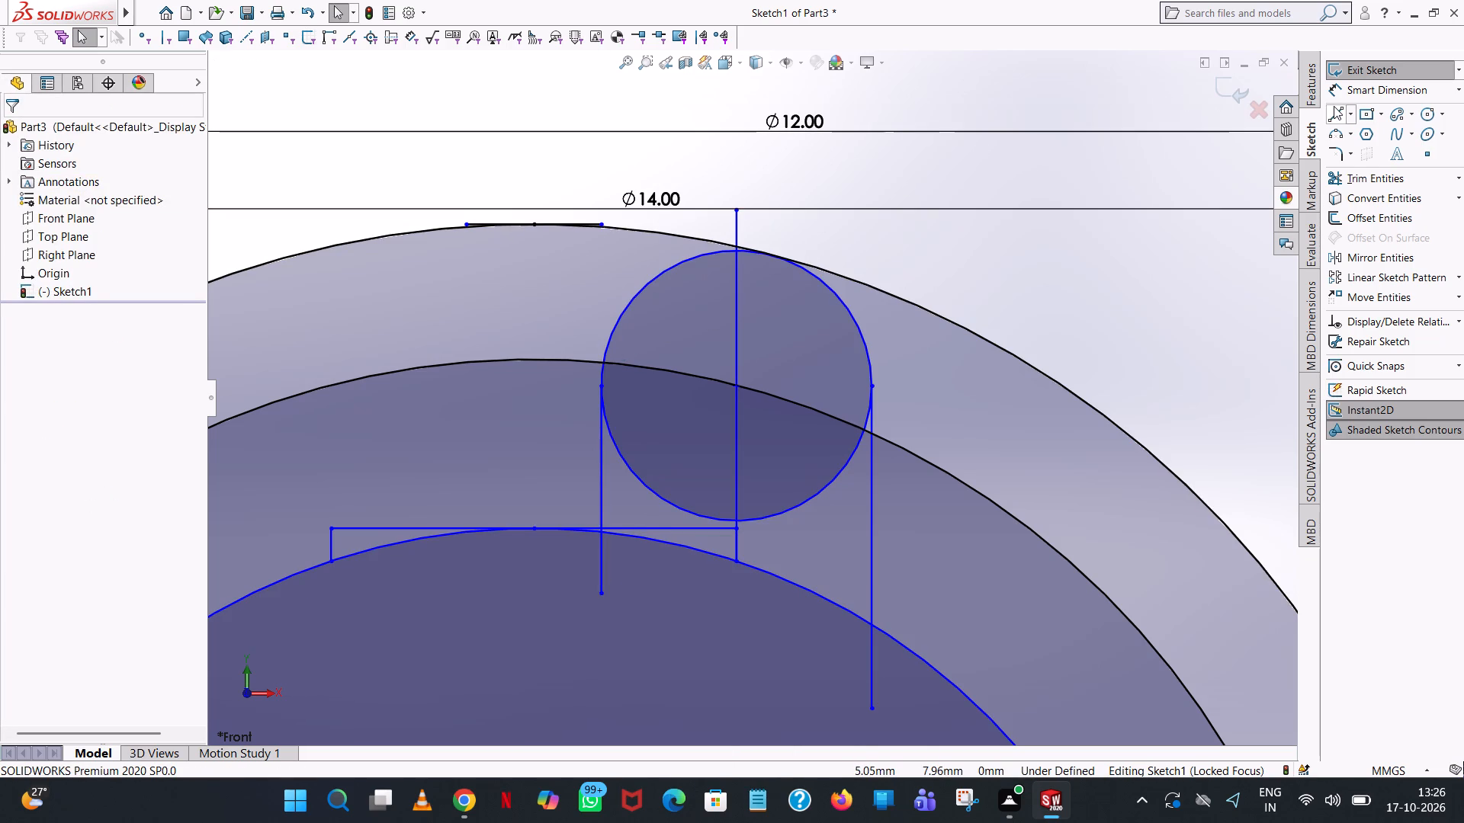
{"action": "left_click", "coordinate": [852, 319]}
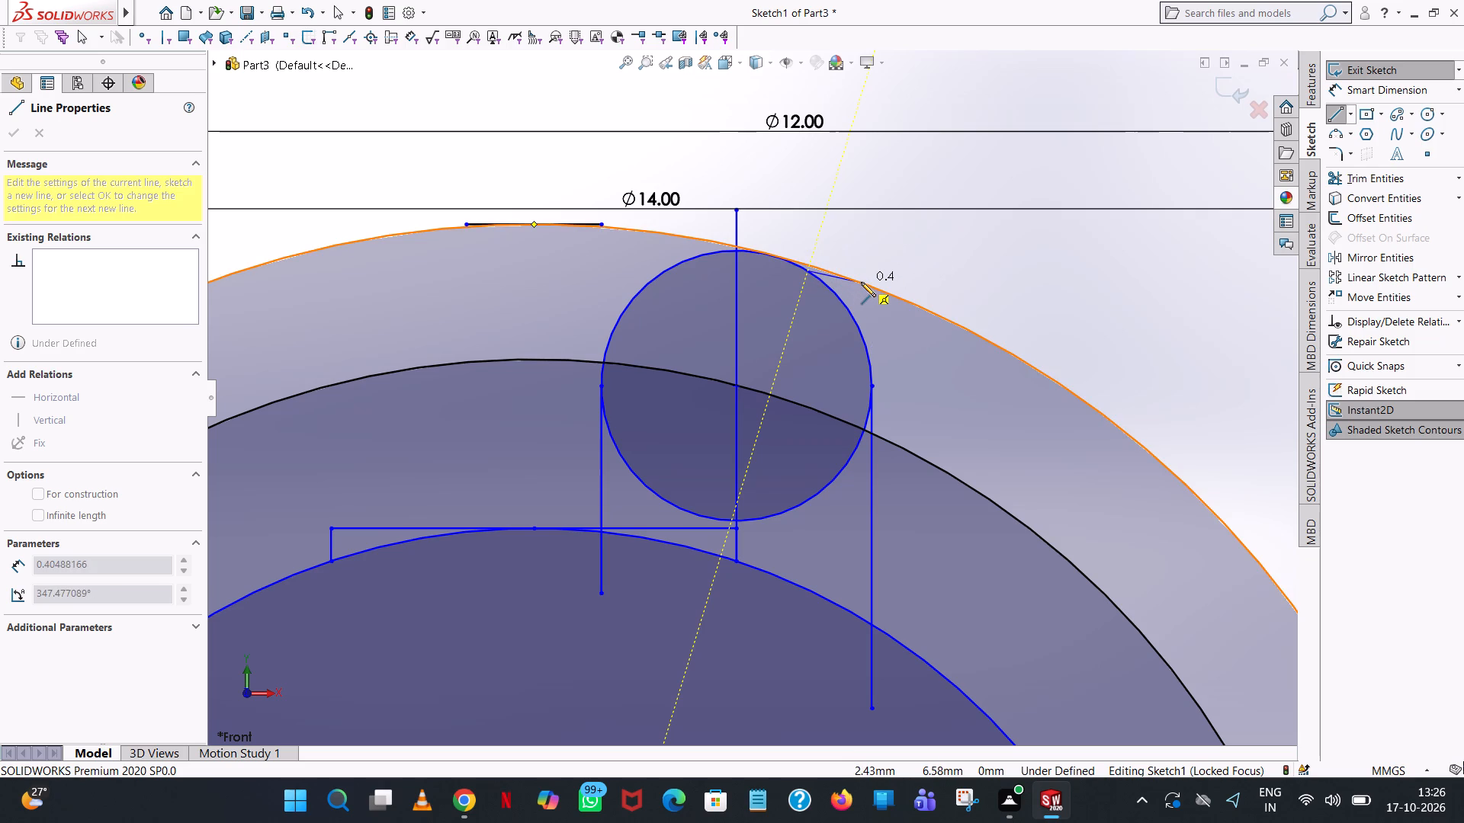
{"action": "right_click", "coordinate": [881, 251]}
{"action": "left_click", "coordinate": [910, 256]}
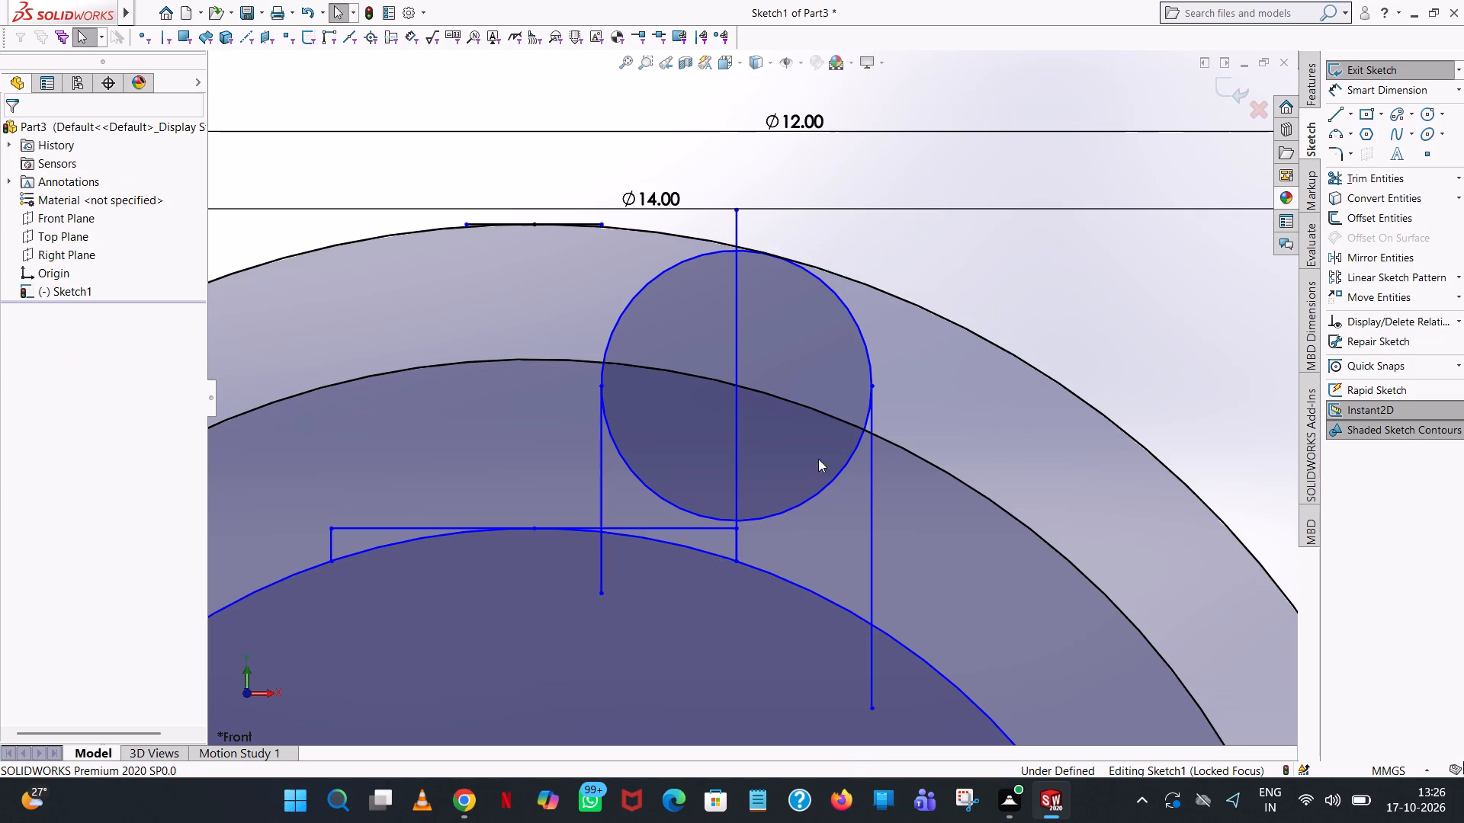
Trim away the lower half of the small circle, leaving an upper arc joined to the two vertical side lines.
{"action": "left_click", "coordinate": [1355, 184]}
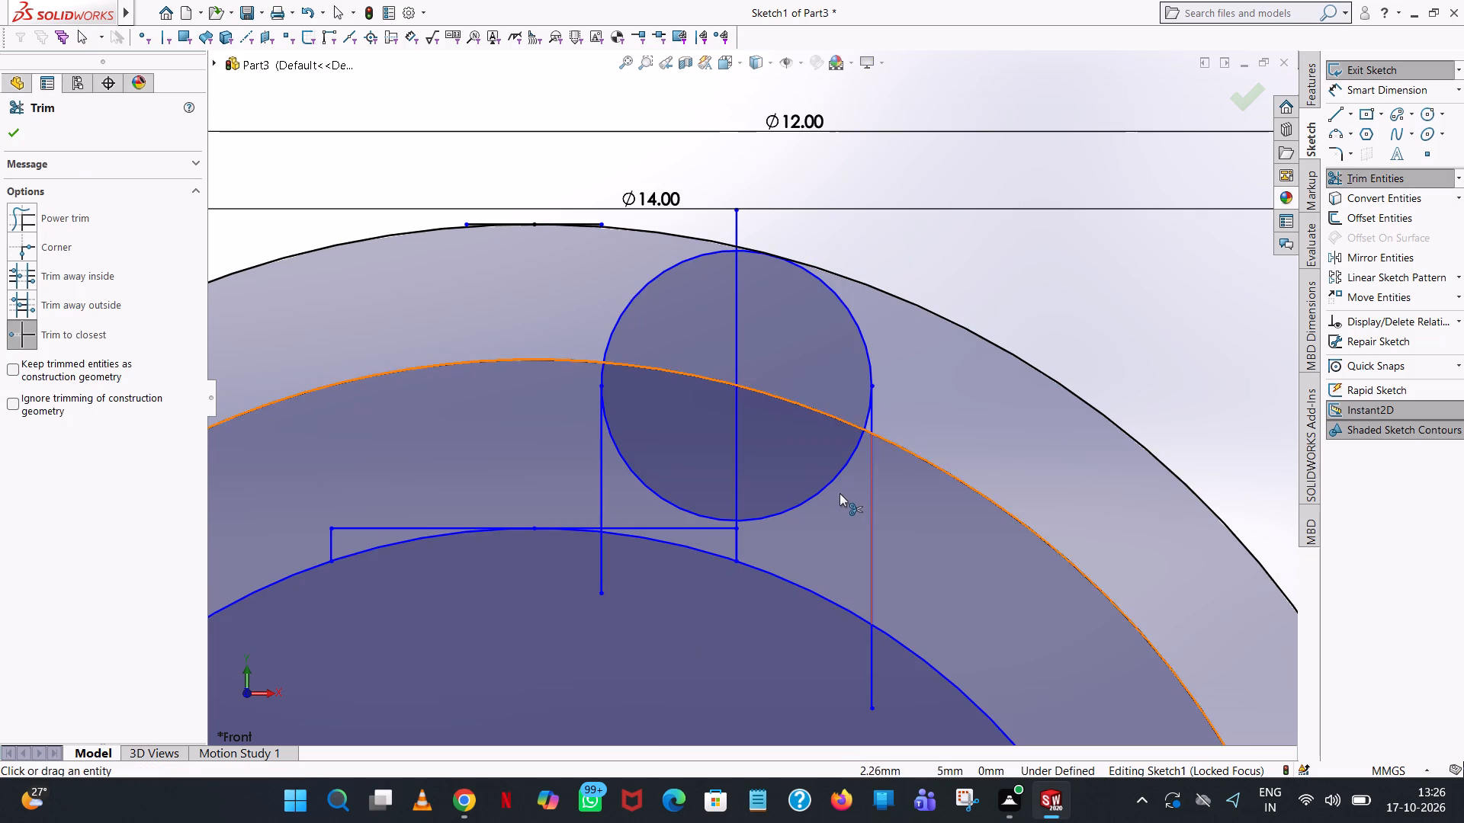
{"action": "left_click", "coordinate": [833, 476]}
{"action": "left_click", "coordinate": [633, 474]}
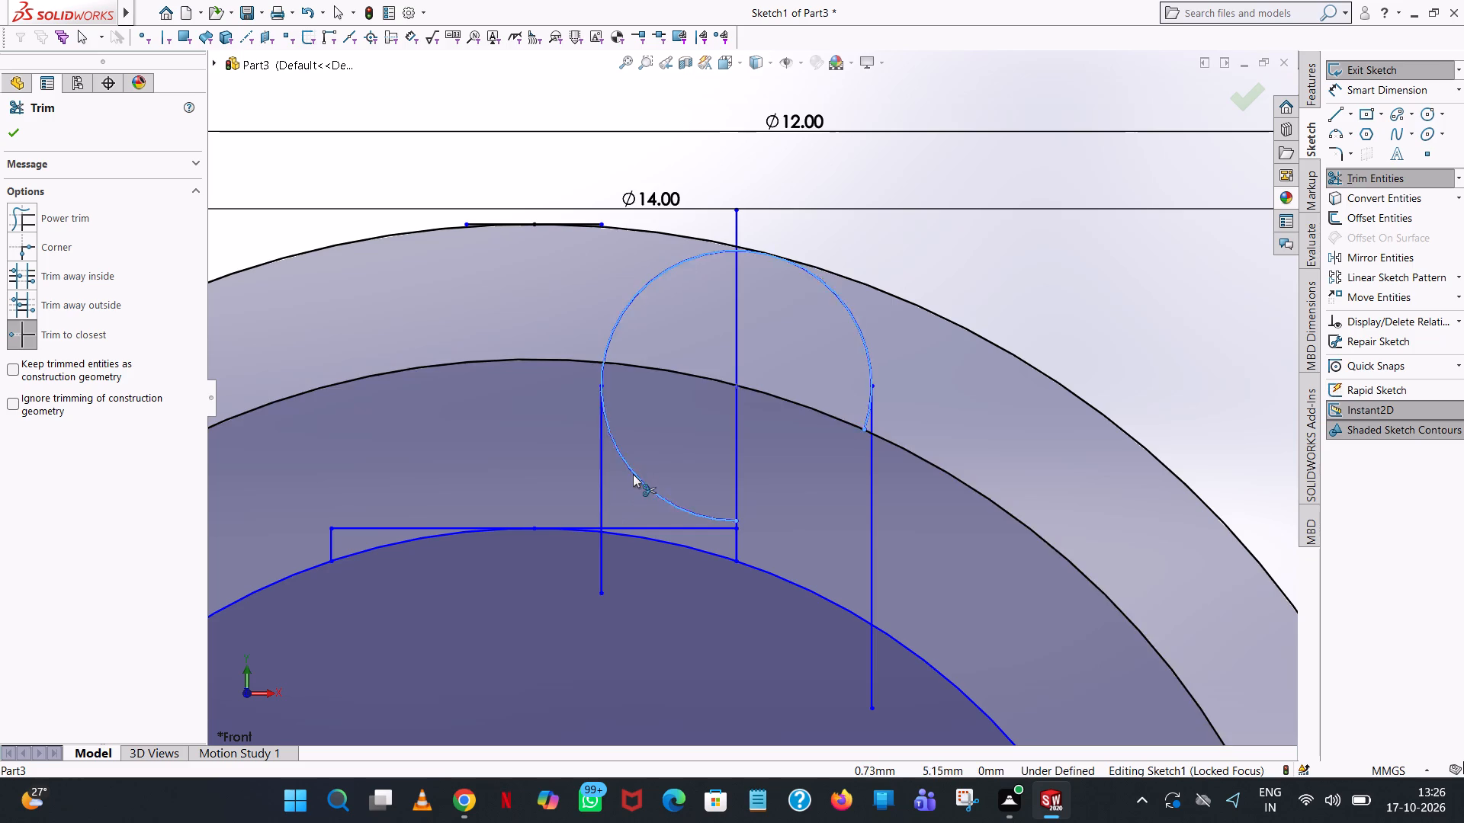
{"action": "scroll", "coordinate": [946, 389], "scroll_direction": "down", "scroll_amount": 5}
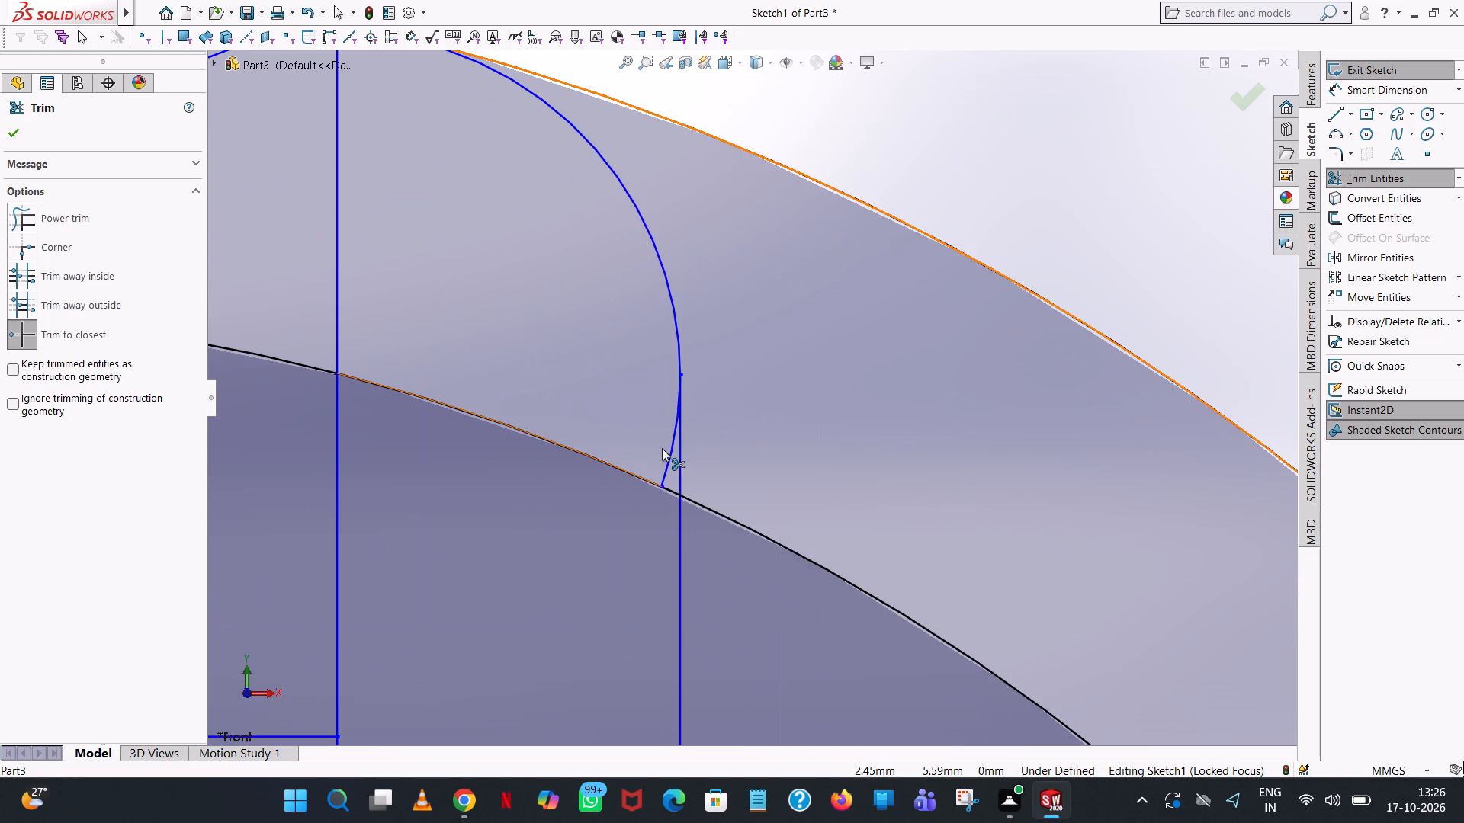
{"action": "left_click", "coordinate": [668, 447]}
Trim away the vertical centre line inside the tooth's round top and its stub beyond the 14 mm circle.
{"action": "scroll", "coordinate": [663, 448], "scroll_direction": "up", "scroll_amount": 7}
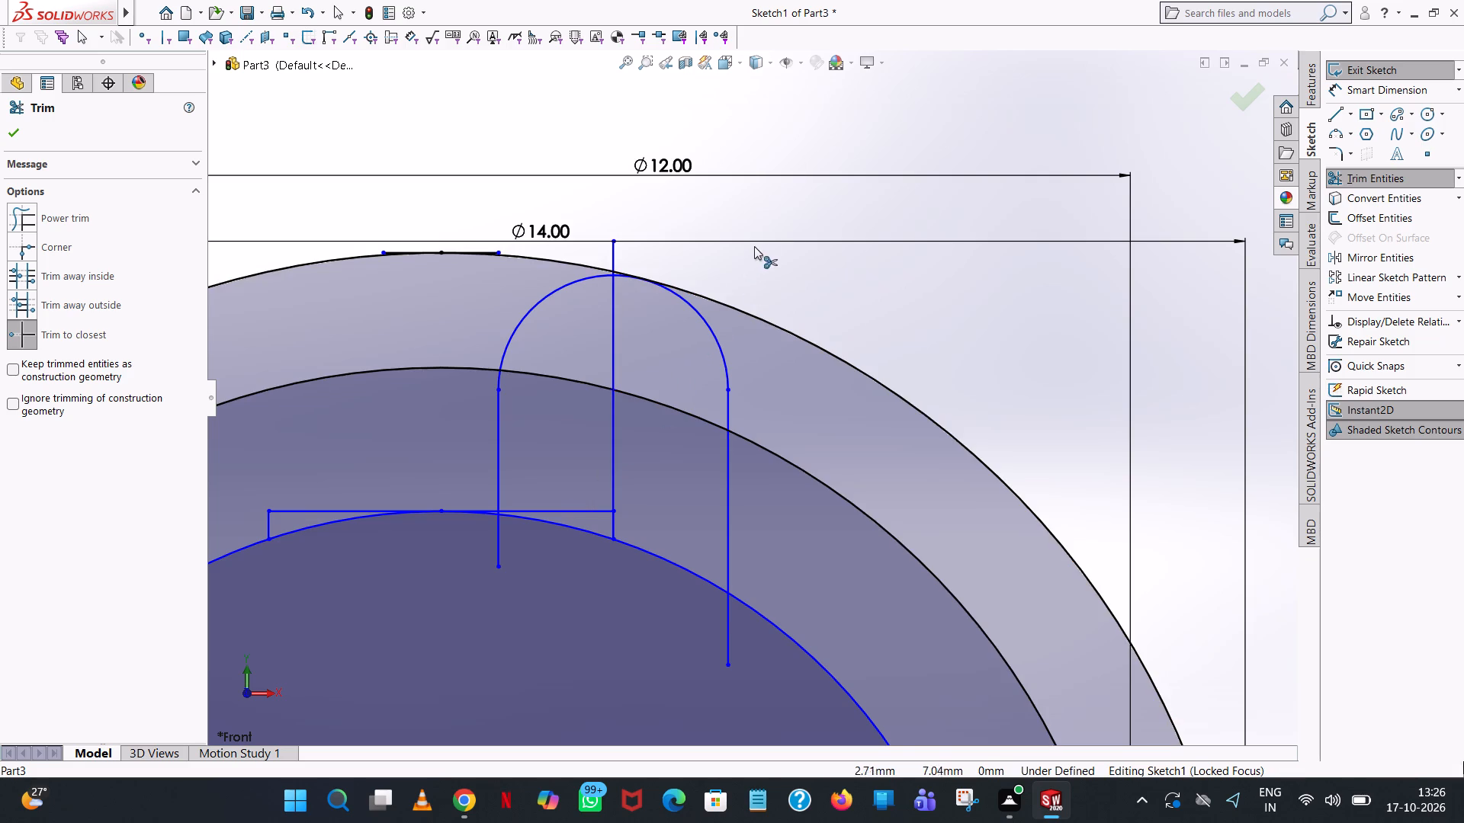
{"action": "left_click", "coordinate": [612, 314]}
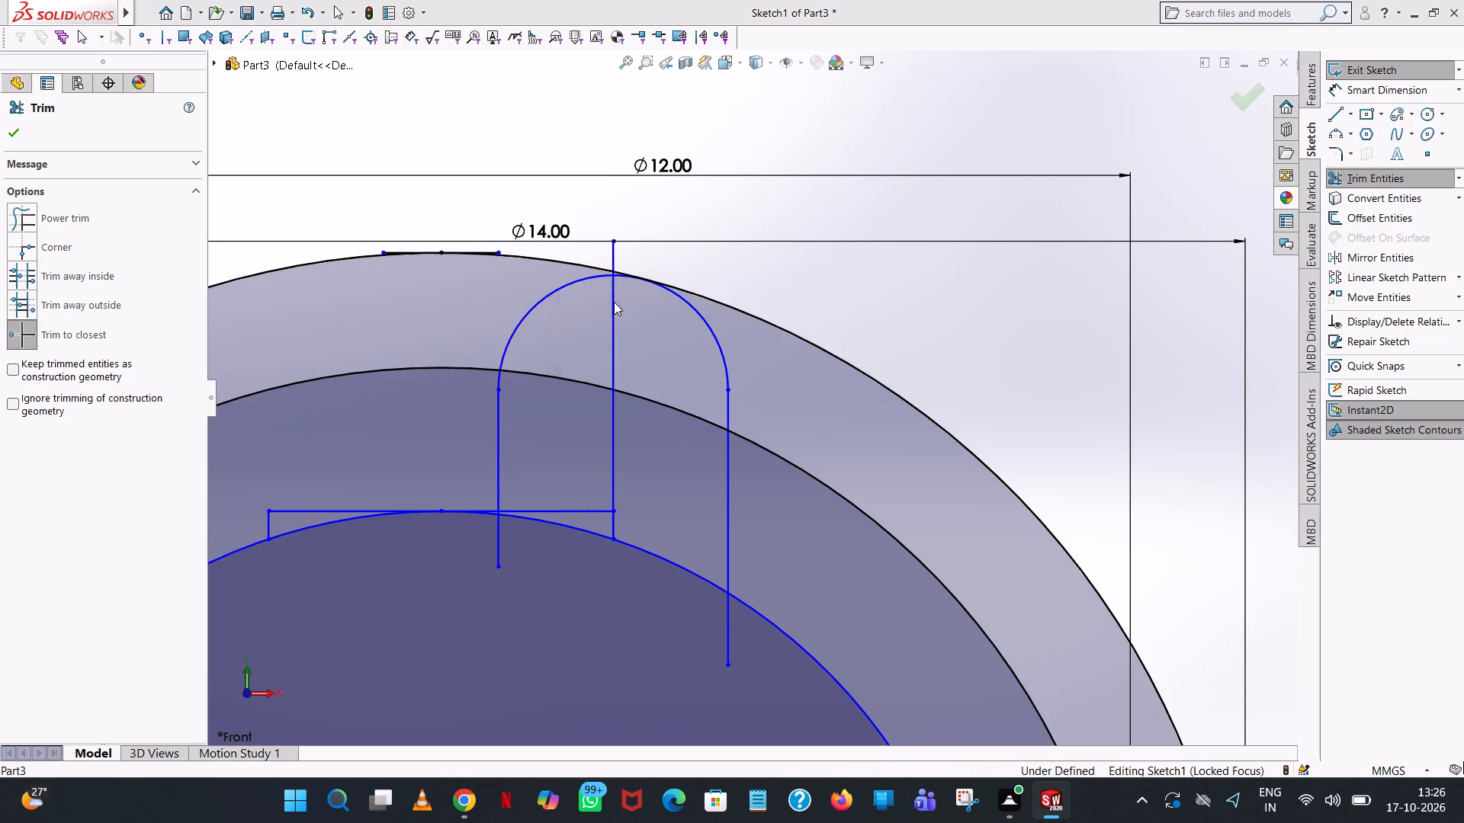
{"action": "left_click", "coordinate": [783, 421]}
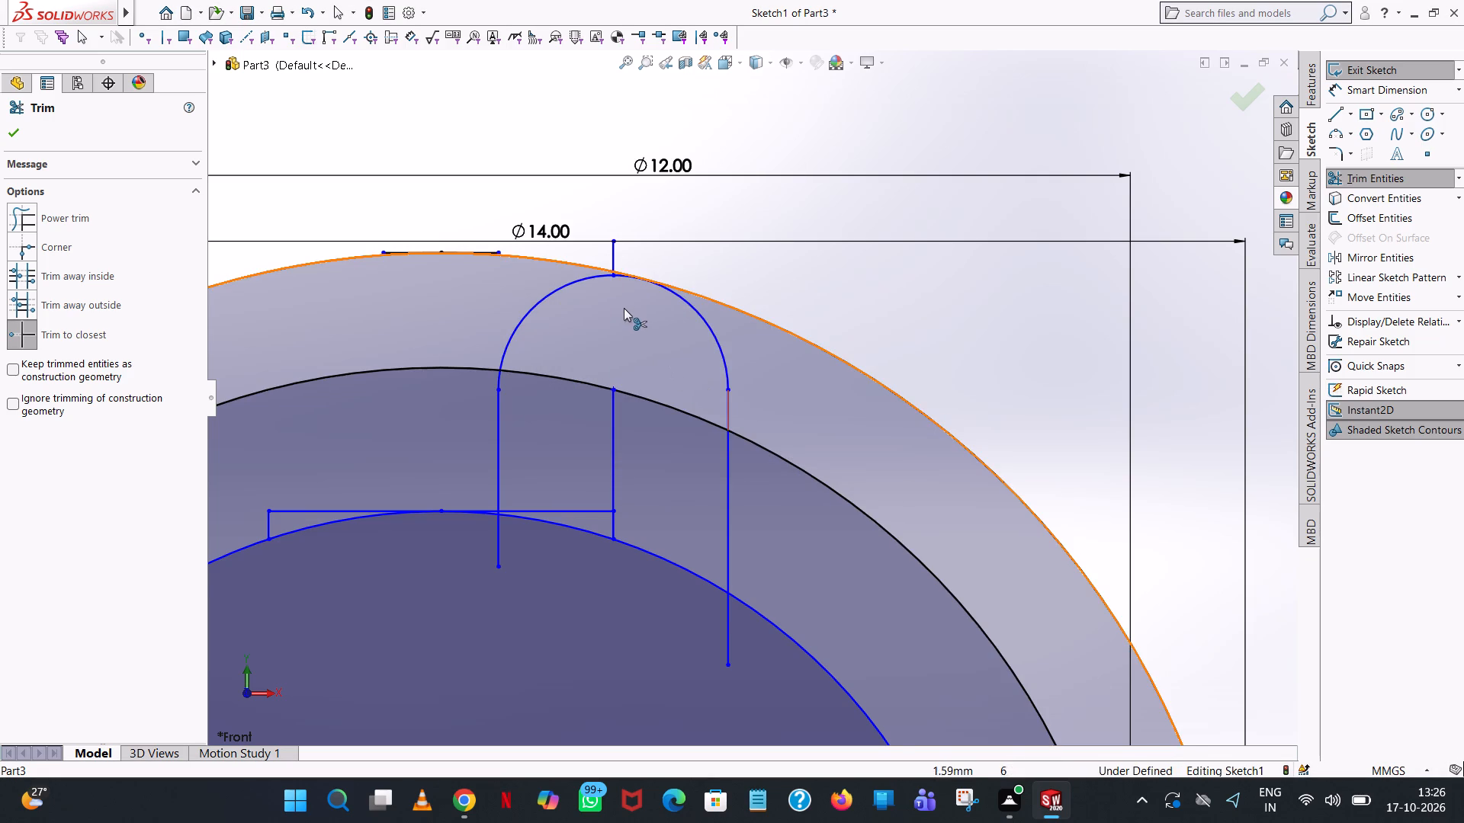
{"action": "scroll", "coordinate": [625, 306], "scroll_direction": "down", "scroll_amount": 9}
{"action": "left_click", "coordinate": [675, 241]}
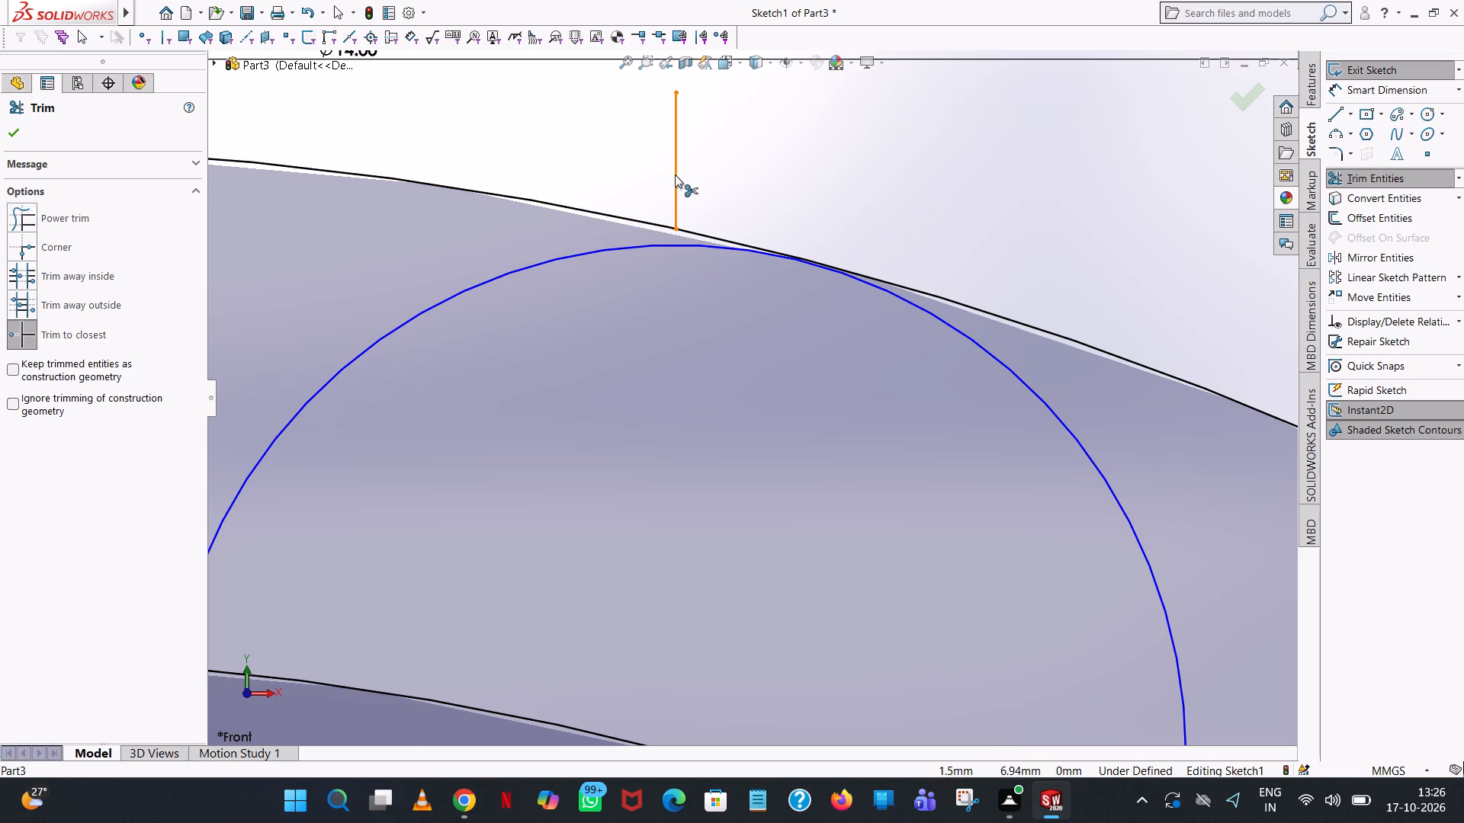
{"action": "left_click", "coordinate": [671, 169]}
{"action": "scroll", "coordinate": [801, 289], "scroll_direction": "down", "scroll_amount": 12}
{"action": "scroll", "coordinate": [801, 289], "scroll_direction": "up", "scroll_amount": 20}
{"action": "scroll", "coordinate": [801, 289], "scroll_direction": "up", "scroll_amount": 5}
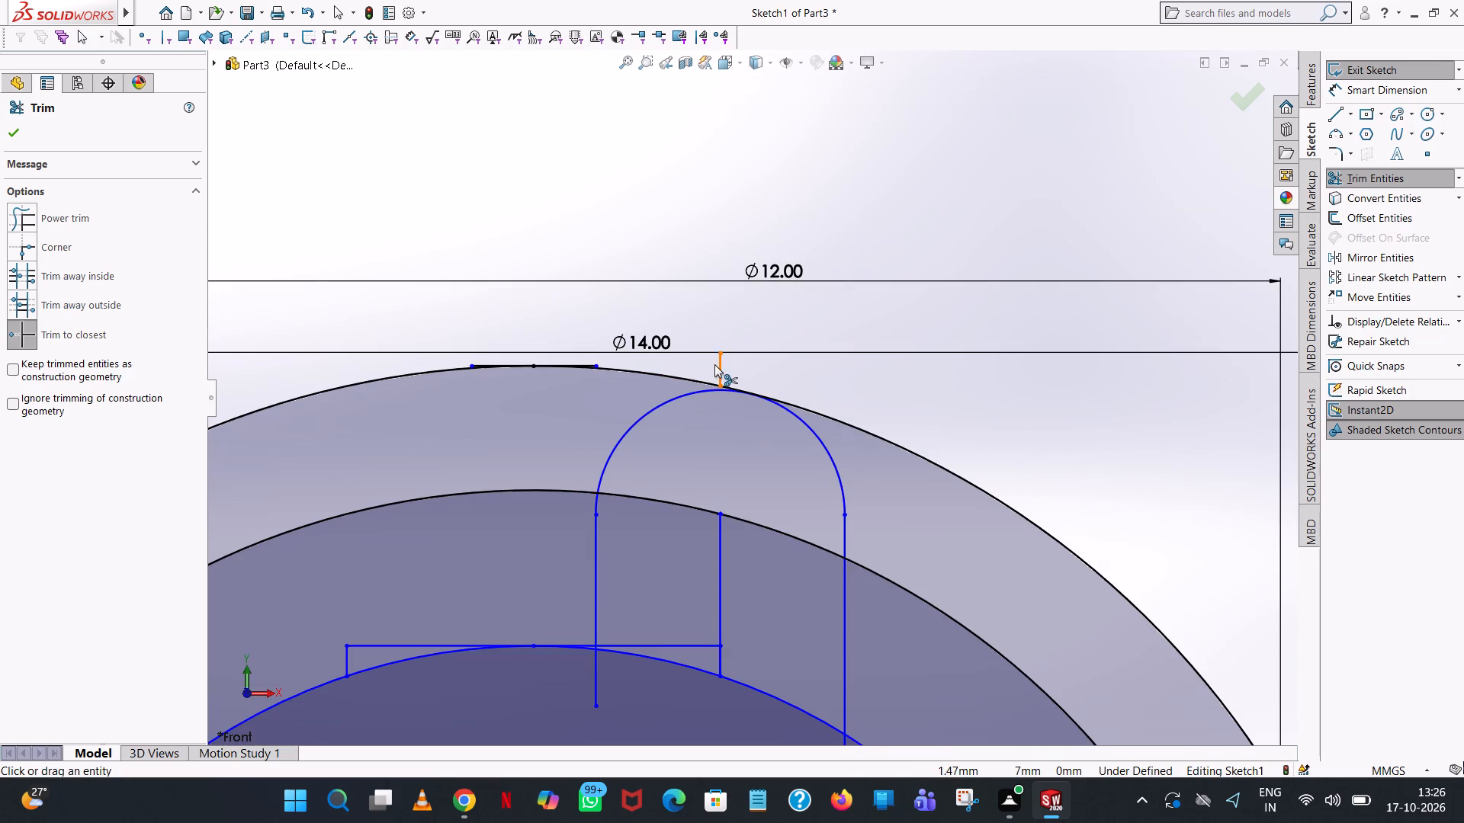
{"action": "left_click", "coordinate": [717, 365]}
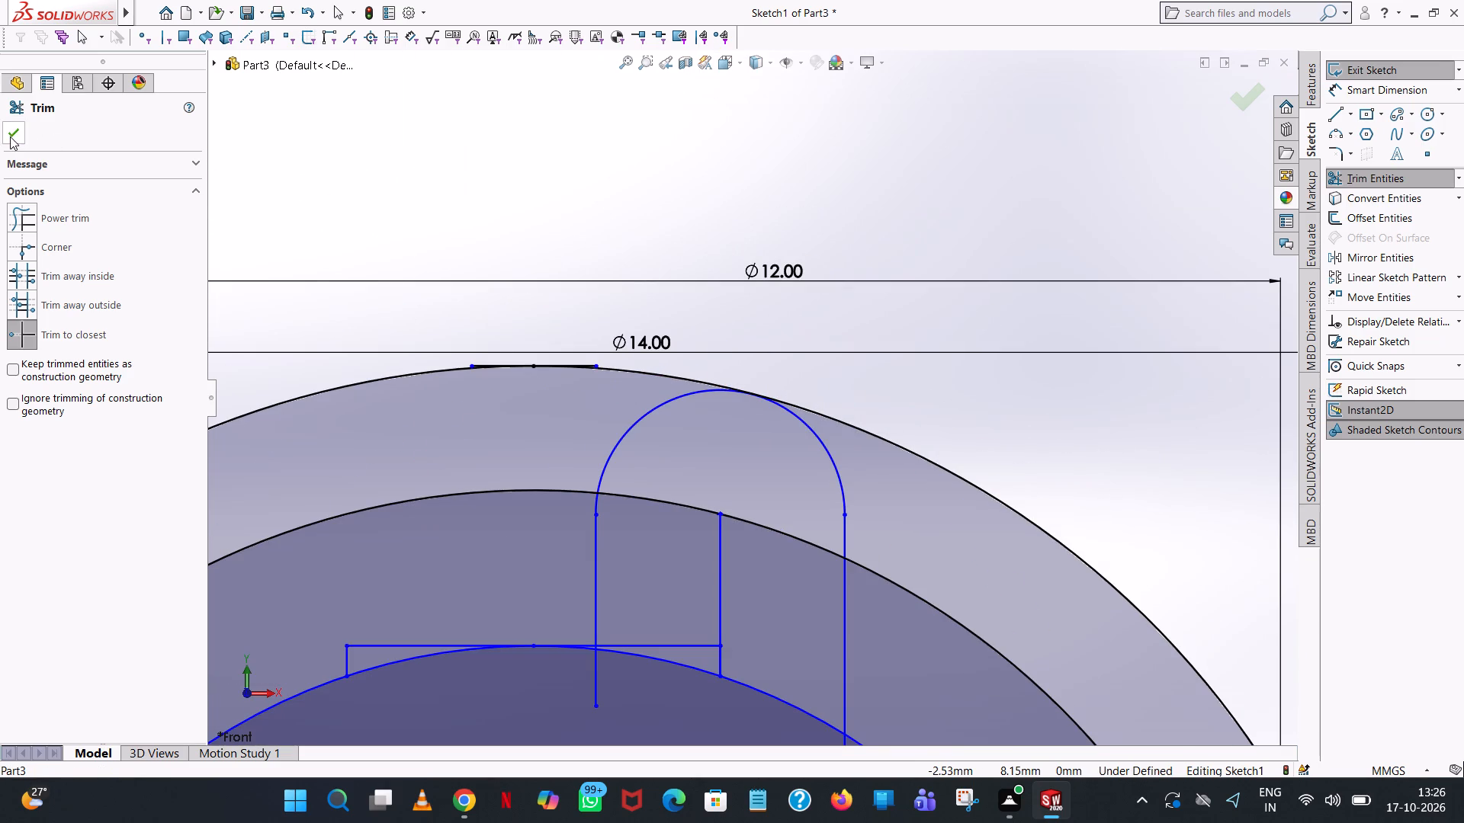
{"action": "left_click", "coordinate": [8, 136]}
{"action": "left_click", "coordinate": [994, 217]}
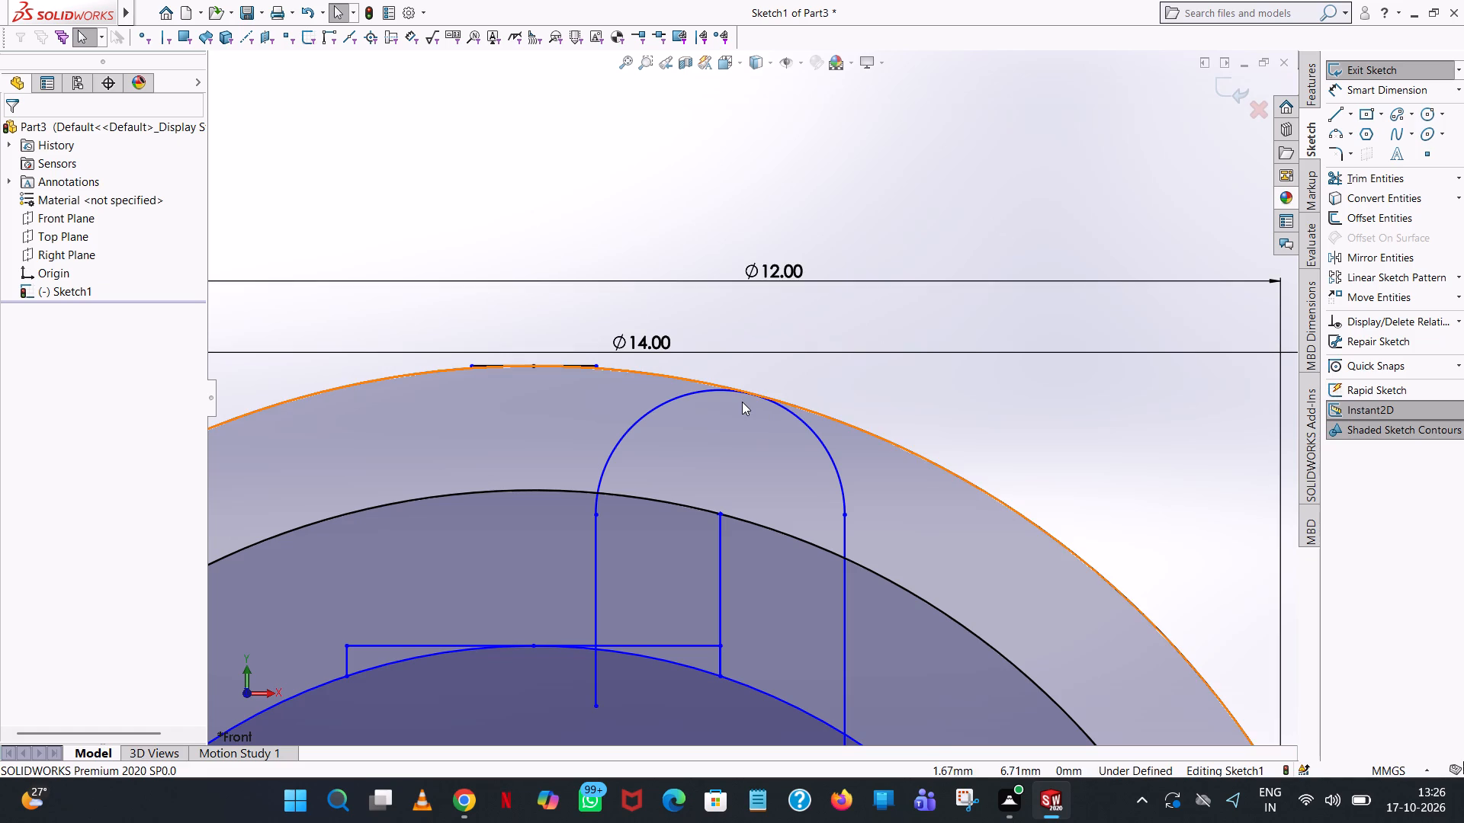
Add a tangent relation between the tooth's top arc and the 14 mm circle.
{"action": "left_click", "coordinate": [788, 409], "text": "ctrl"}
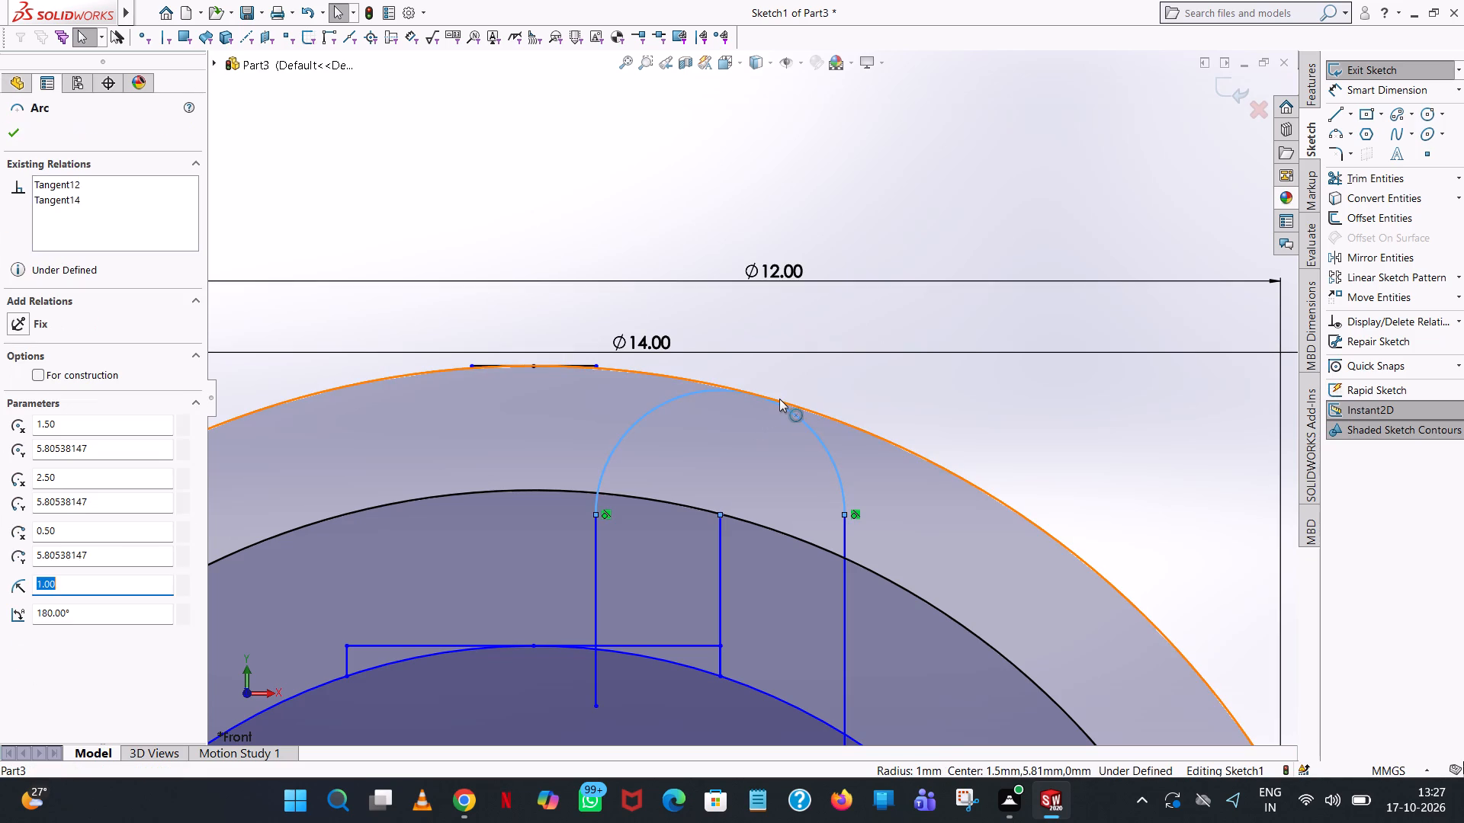
{"action": "left_click", "coordinate": [779, 399], "text": "ctrl"}
{"action": "left_click", "coordinate": [39, 421]}
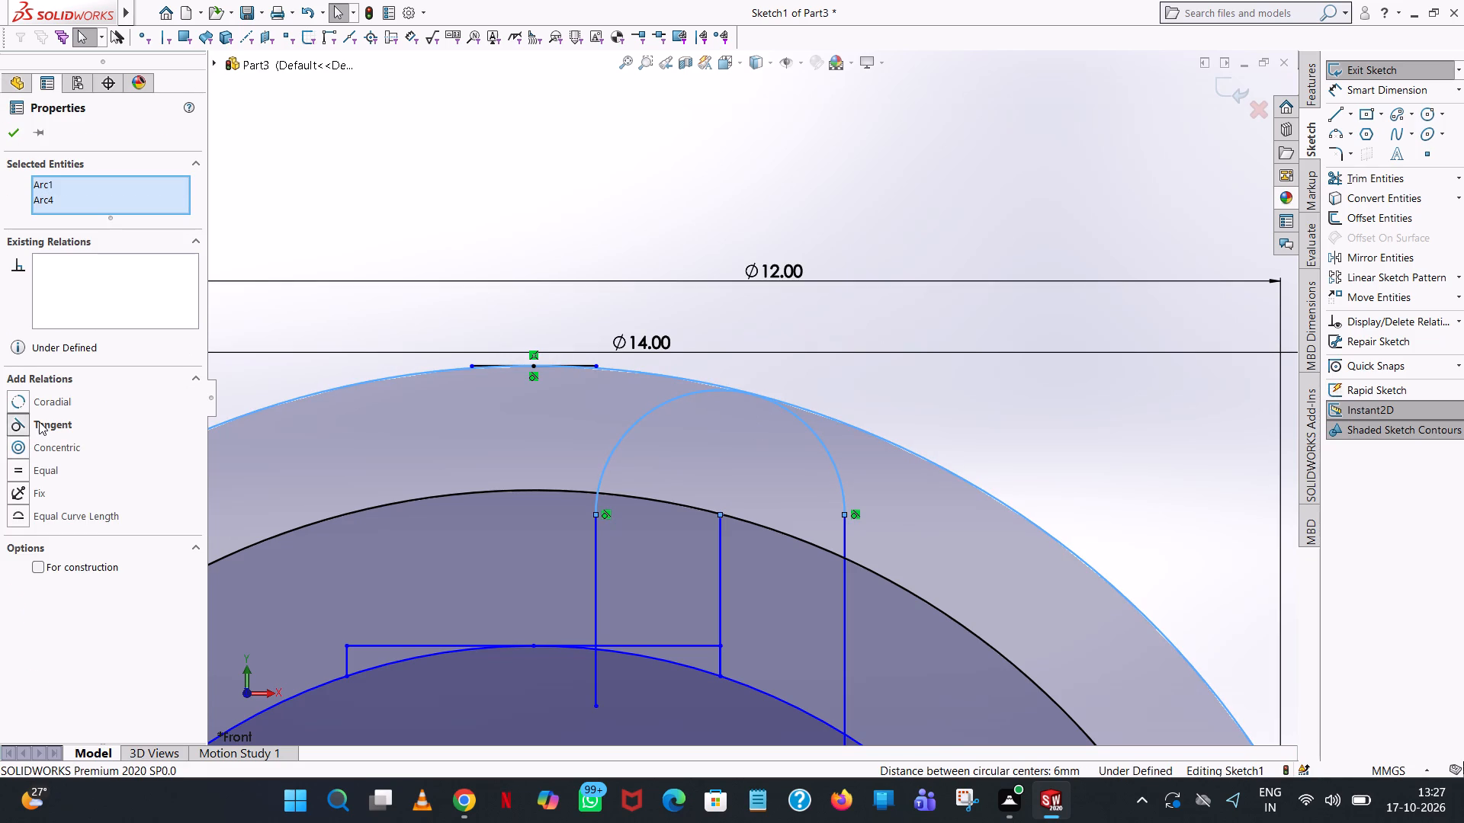
{"action": "left_click", "coordinate": [39, 421]}
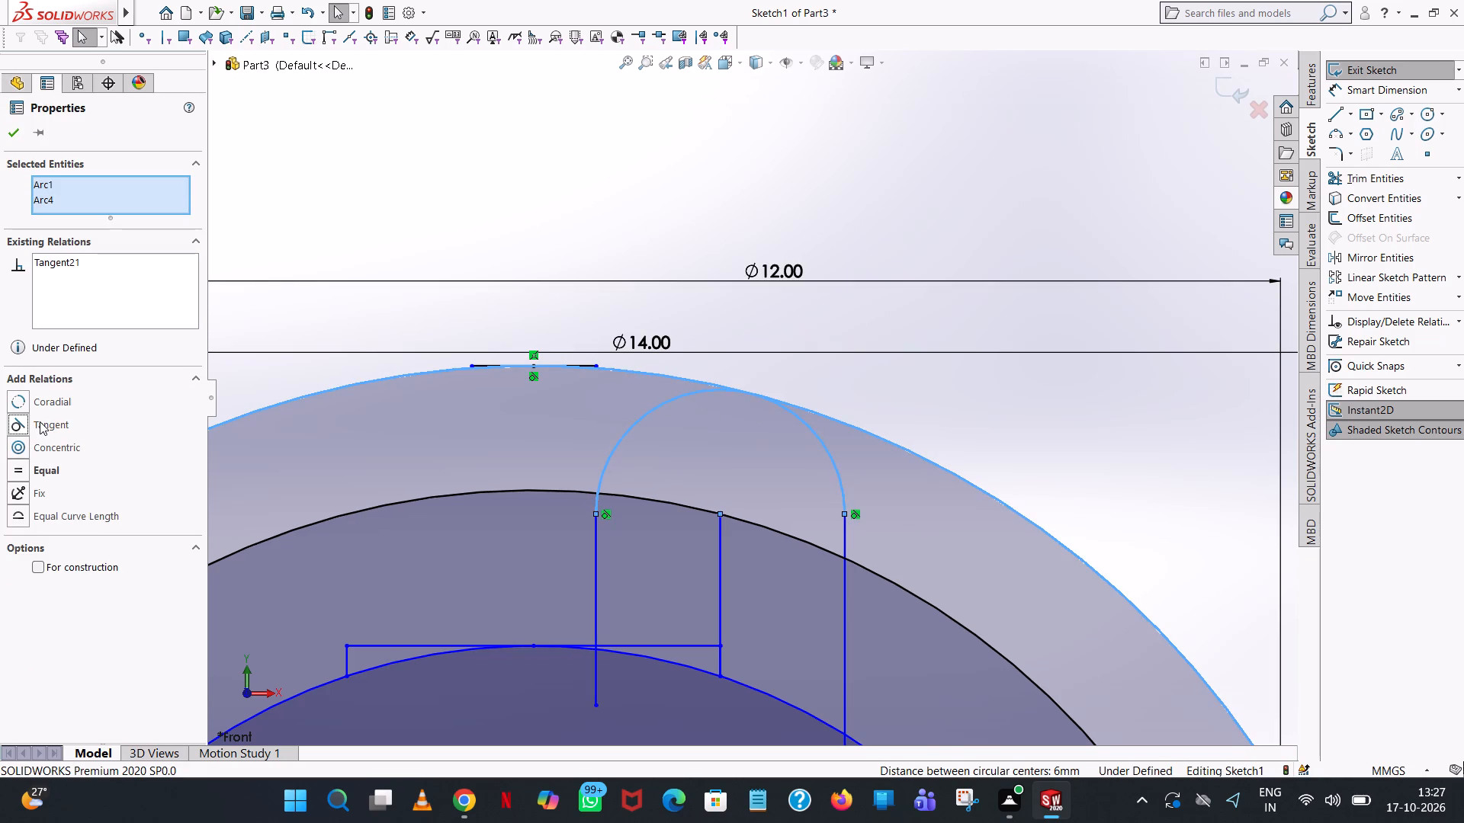
{"action": "triple_click", "coordinate": [40, 421]}
{"action": "scroll", "coordinate": [724, 422], "scroll_direction": "down", "scroll_amount": 6}
{"action": "scroll", "coordinate": [728, 422], "scroll_direction": "up", "scroll_amount": 1}
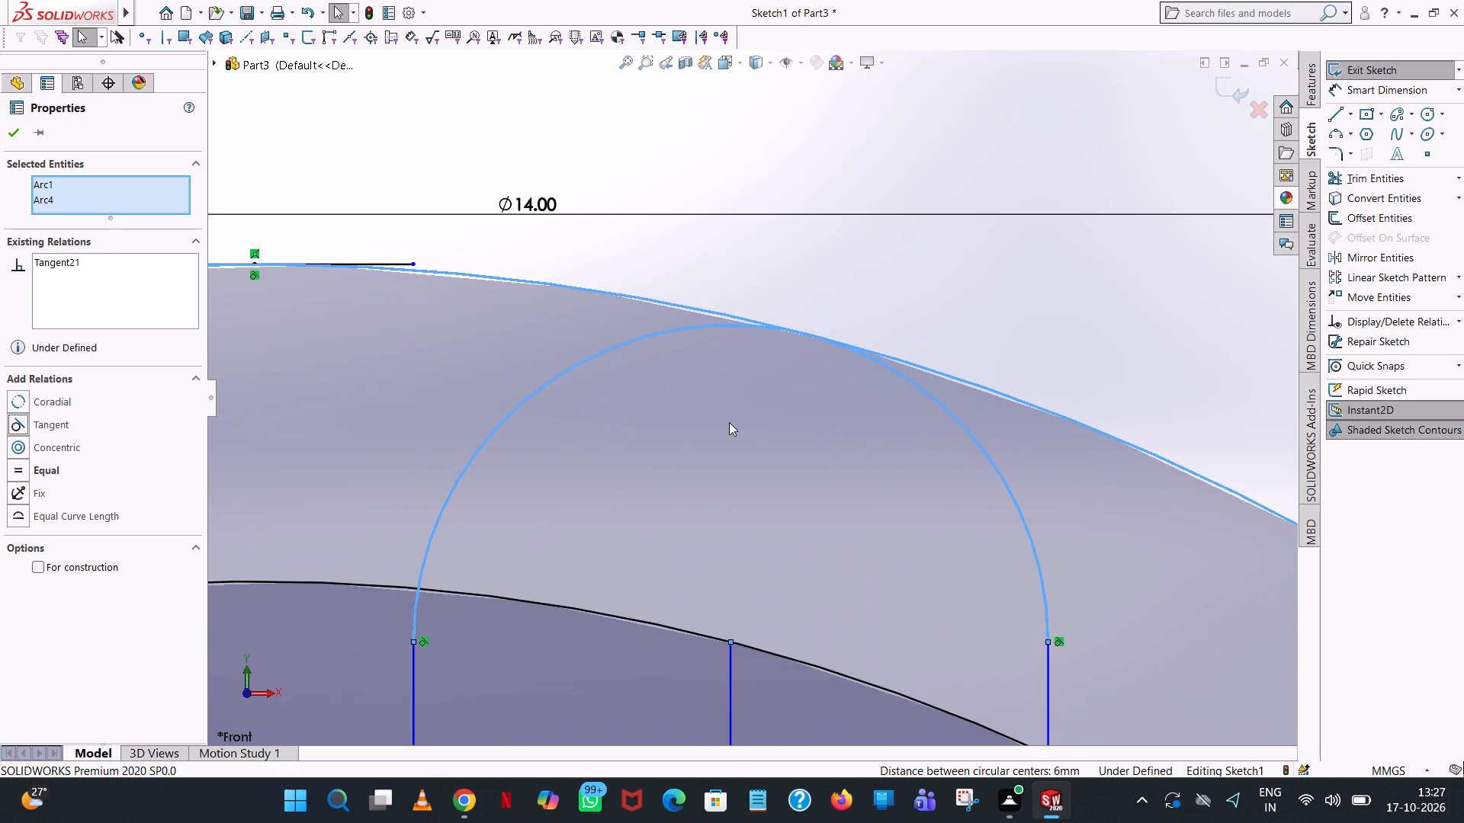
{"action": "scroll", "coordinate": [842, 391], "scroll_direction": "down", "scroll_amount": 8}
{"action": "scroll", "coordinate": [679, 201], "scroll_direction": "down", "scroll_amount": 5}
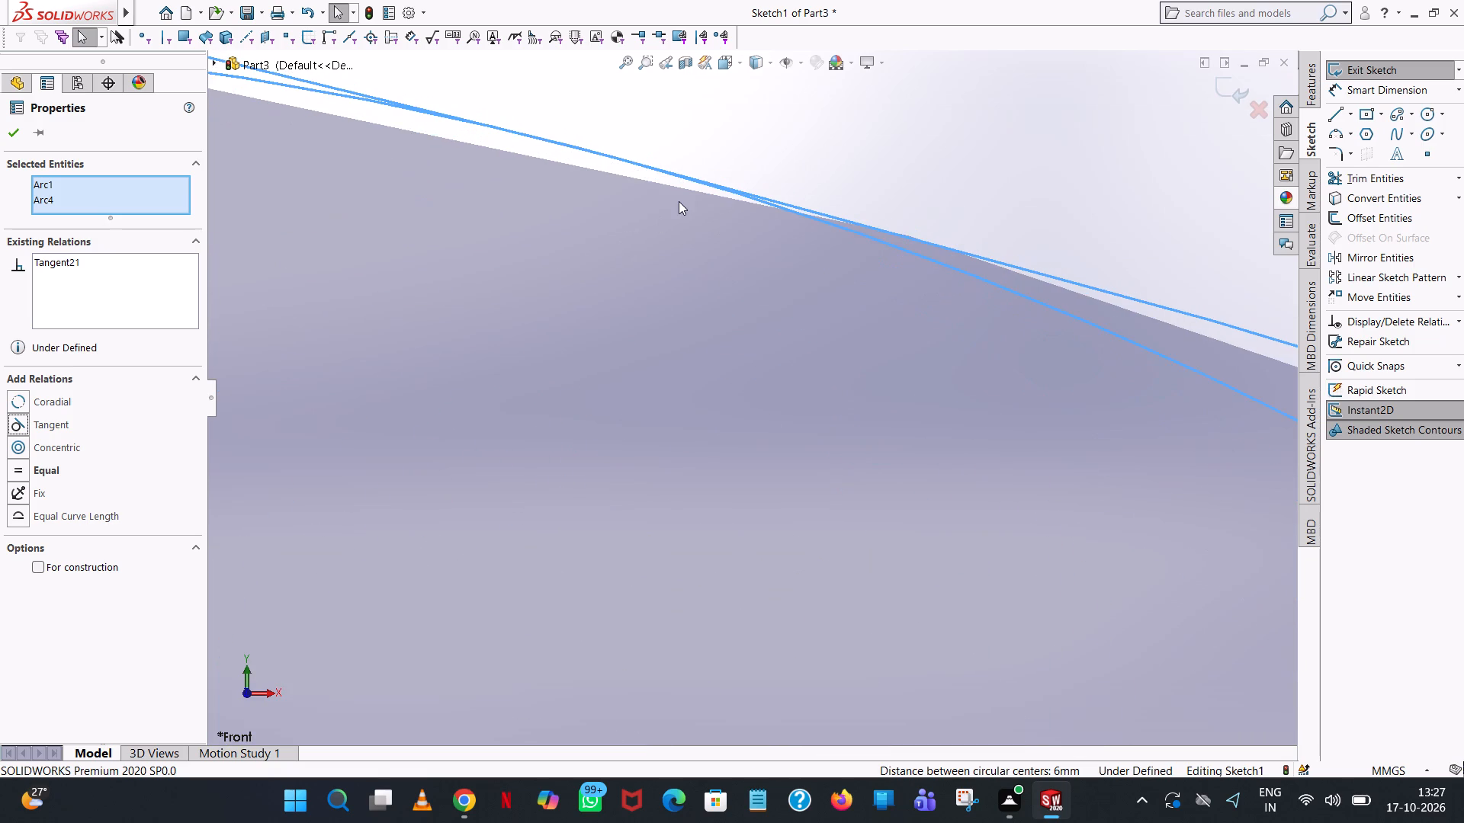
{"action": "left_click", "coordinate": [5, 143]}
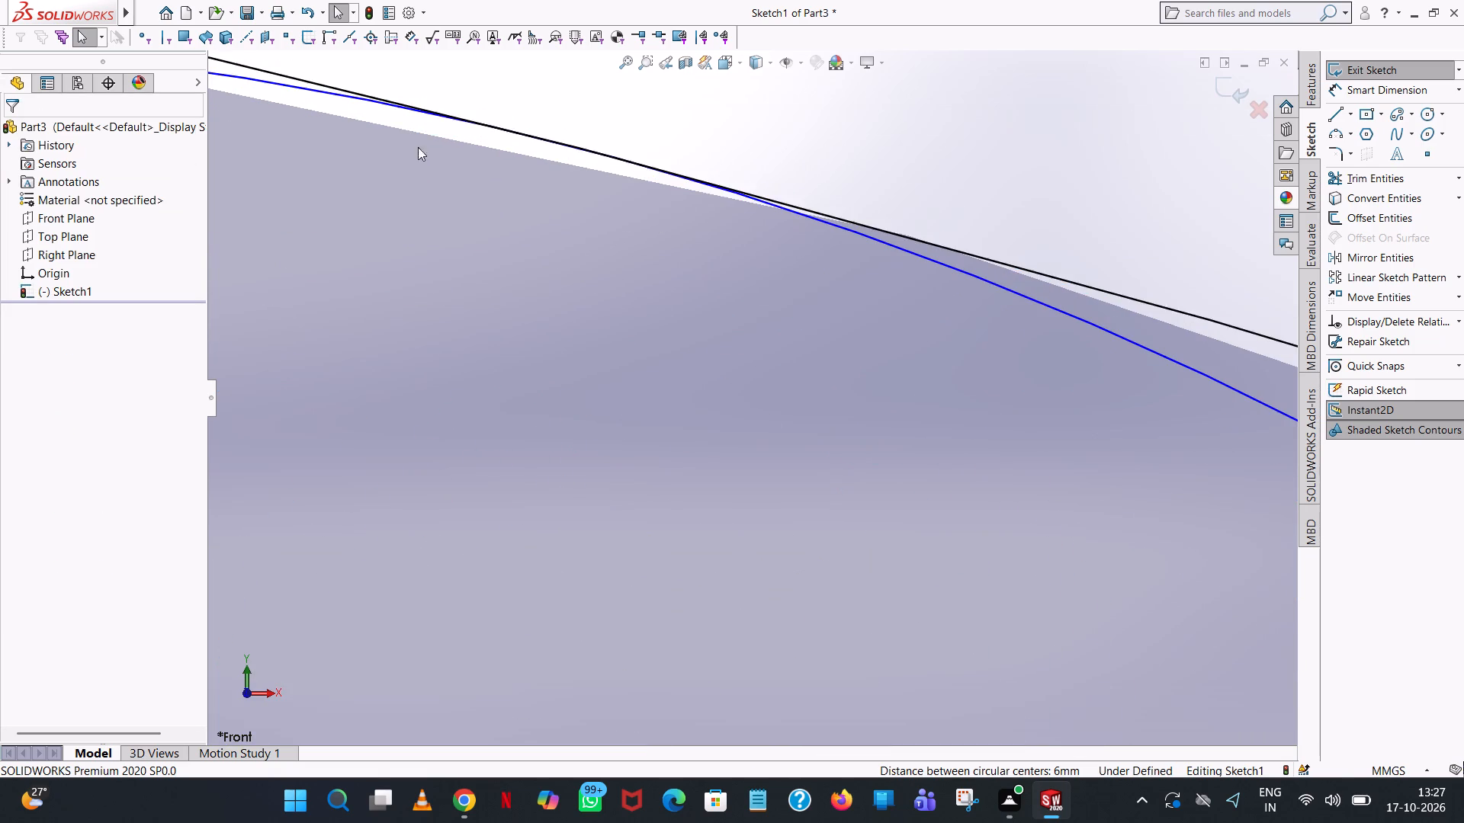
Trim the tooth's side lines where they extend inside the inner circle, and remove the remaining centre line and horizontal line.
{"action": "scroll", "coordinate": [672, 187], "scroll_direction": "up", "scroll_amount": 8}
{"action": "scroll", "coordinate": [712, 287], "scroll_direction": "down", "scroll_amount": 8}
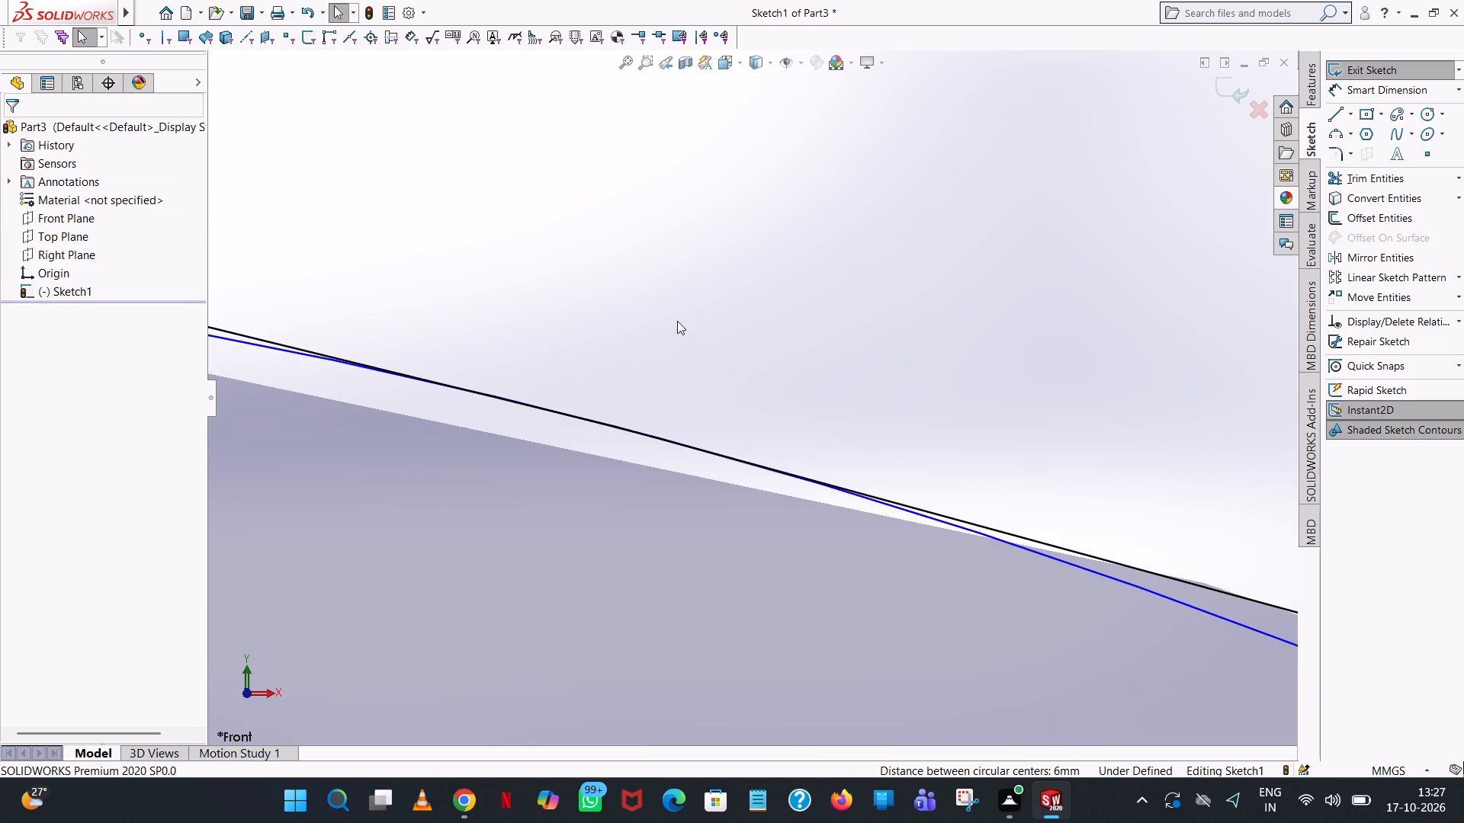
{"action": "scroll", "coordinate": [677, 480], "scroll_direction": "down", "scroll_amount": 4}
{"action": "scroll", "coordinate": [689, 459], "scroll_direction": "up", "scroll_amount": 20}
{"action": "scroll", "coordinate": [689, 459], "scroll_direction": "up", "scroll_amount": 15}
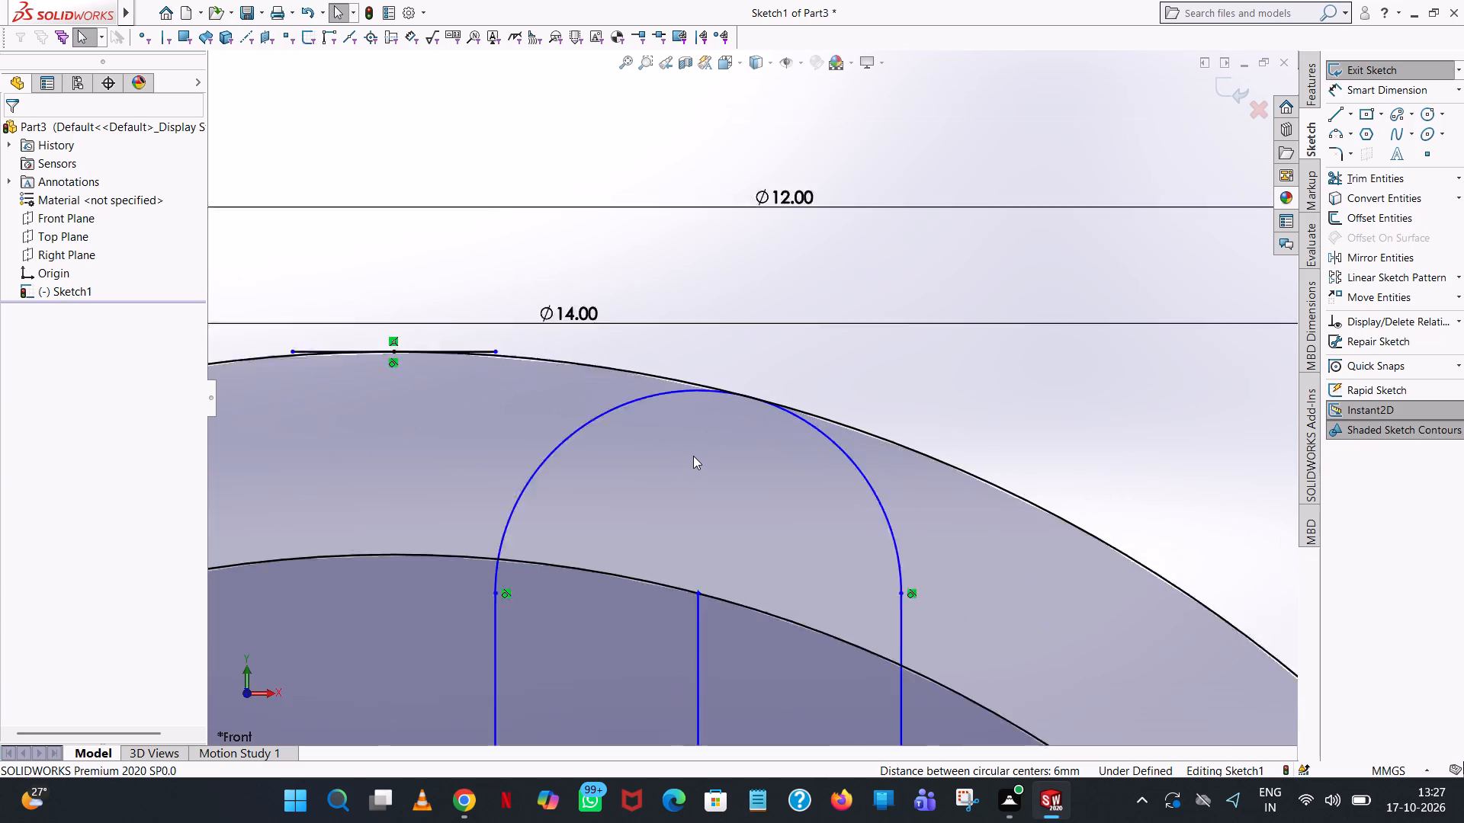
{"action": "scroll", "coordinate": [693, 456], "scroll_direction": "up", "scroll_amount": 2}
{"action": "left_click", "coordinate": [1336, 182]}
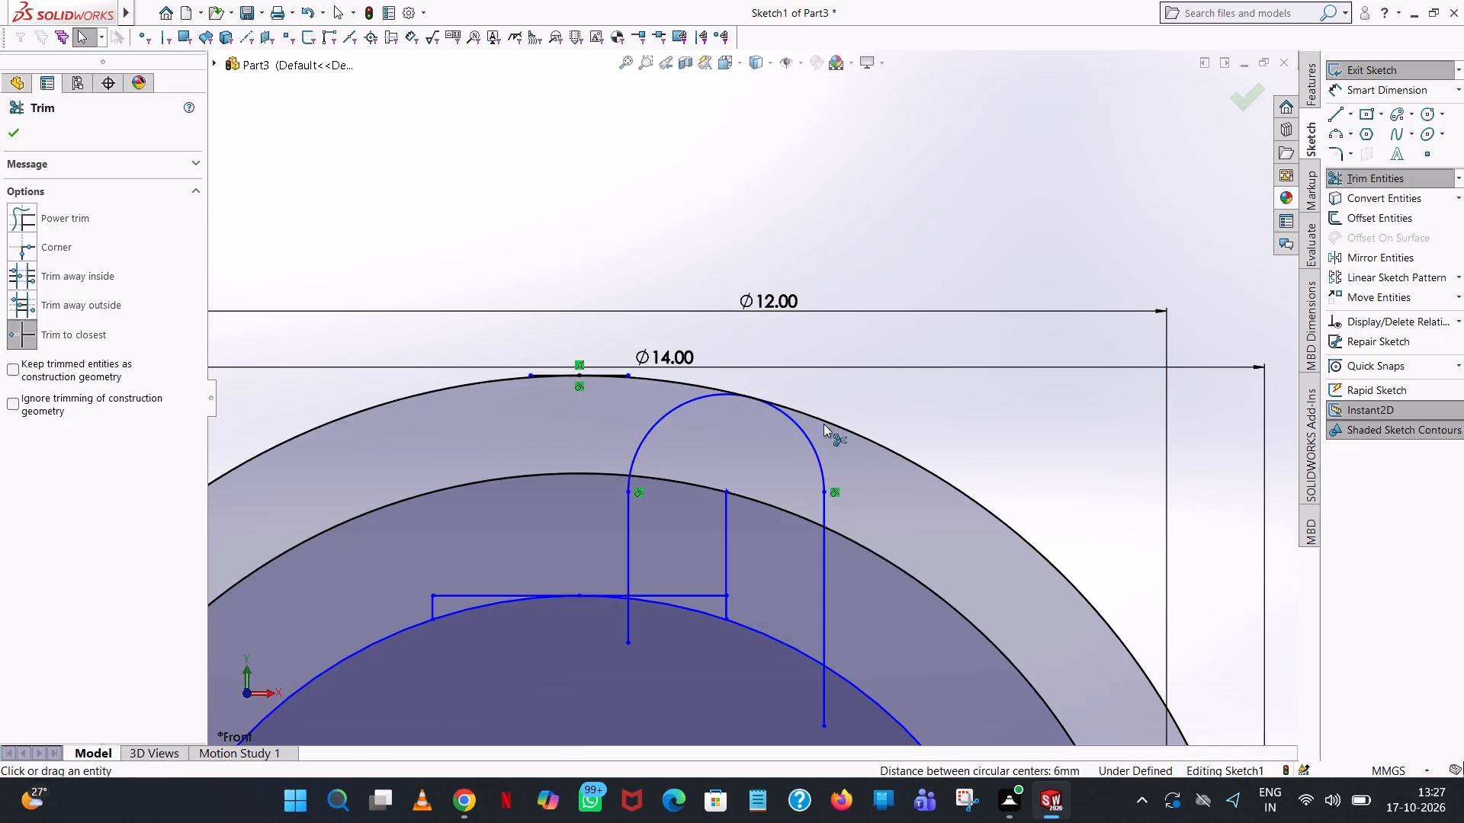
{"action": "left_click", "coordinate": [725, 555]}
{"action": "left_click", "coordinate": [705, 591]}
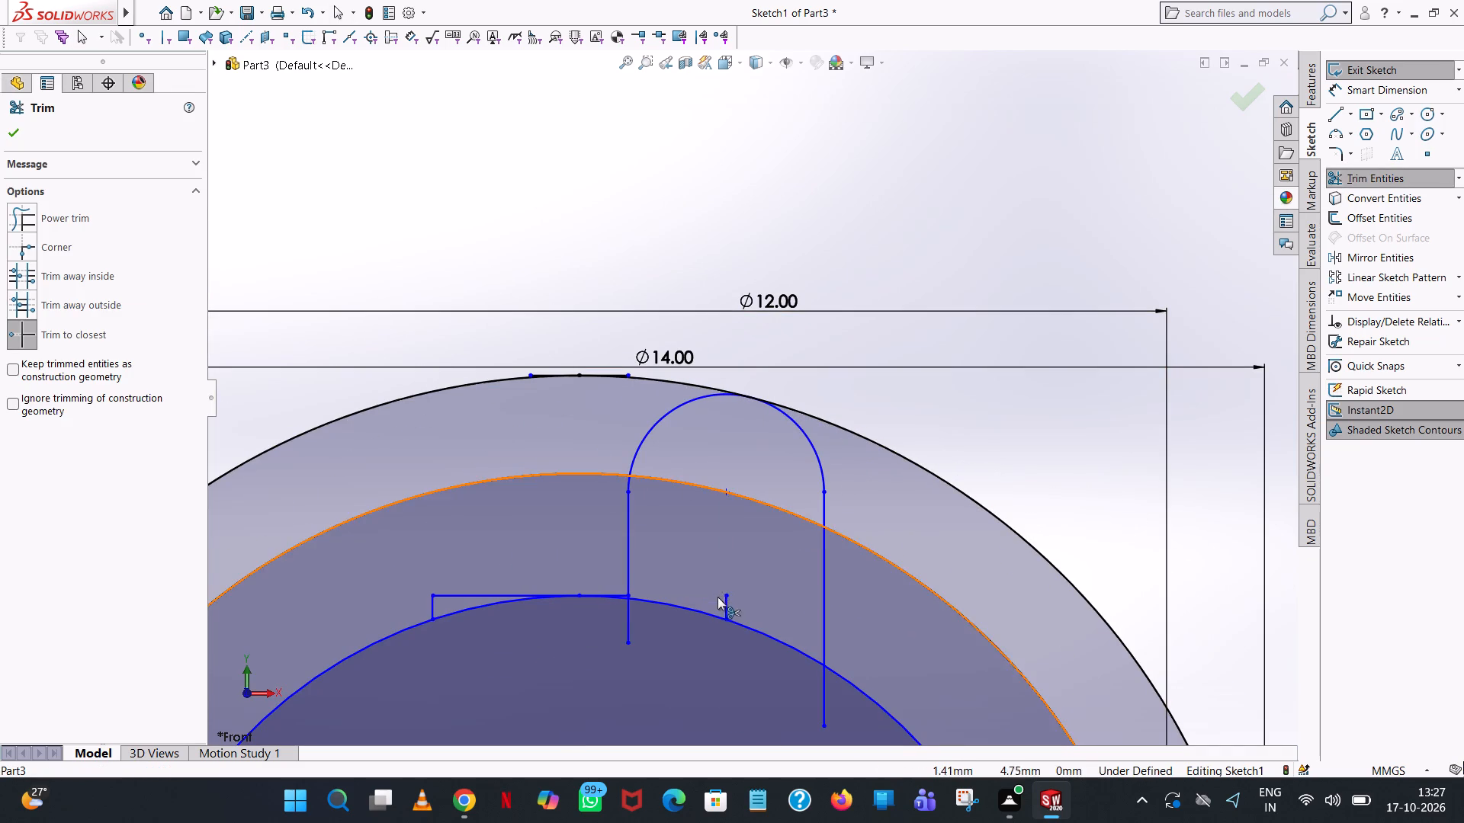
{"action": "left_click", "coordinate": [723, 605]}
{"action": "left_click", "coordinate": [820, 708]}
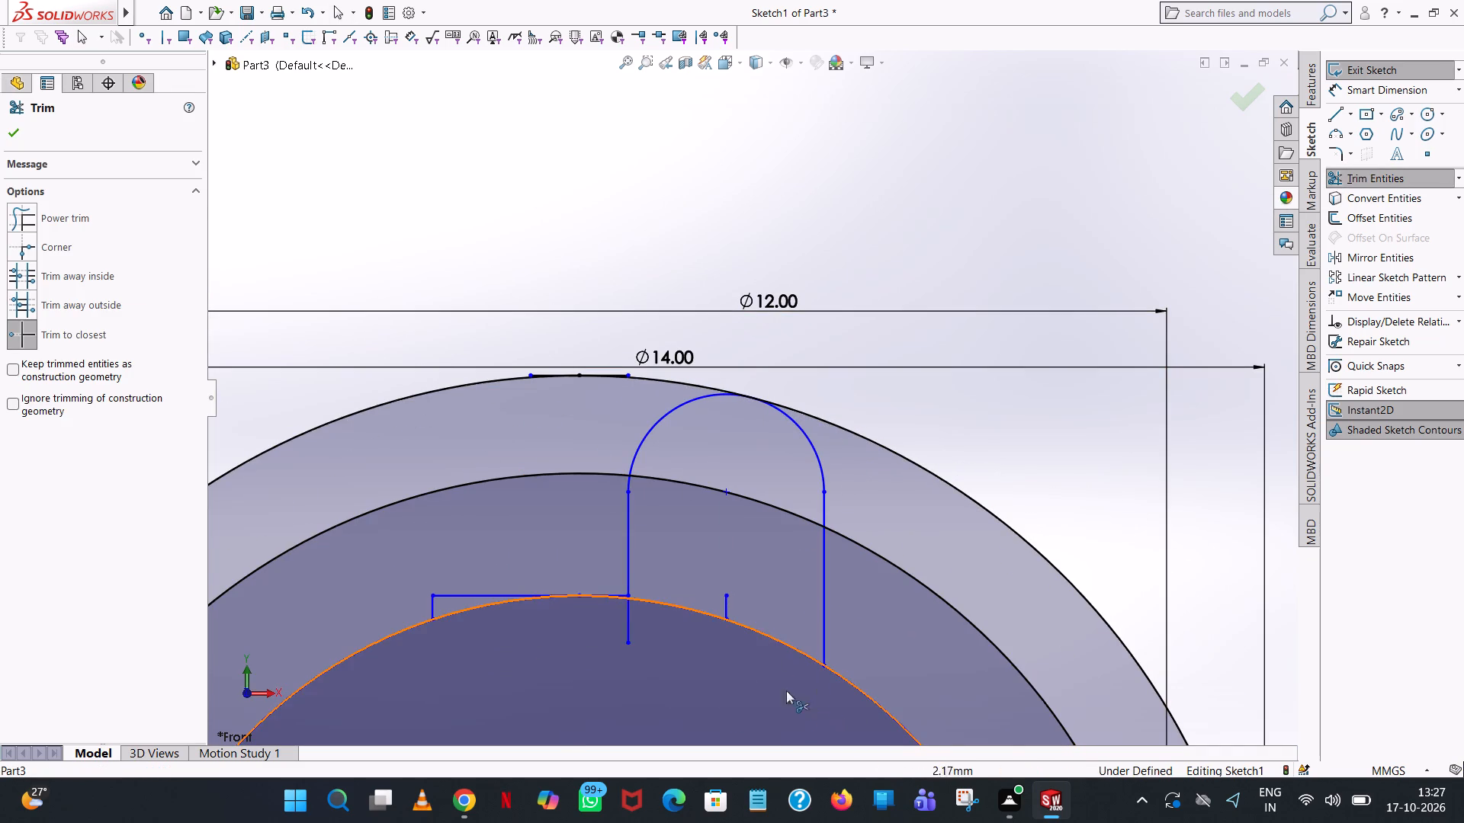
{"action": "left_click", "coordinate": [631, 635]}
{"action": "left_click", "coordinate": [616, 594]}
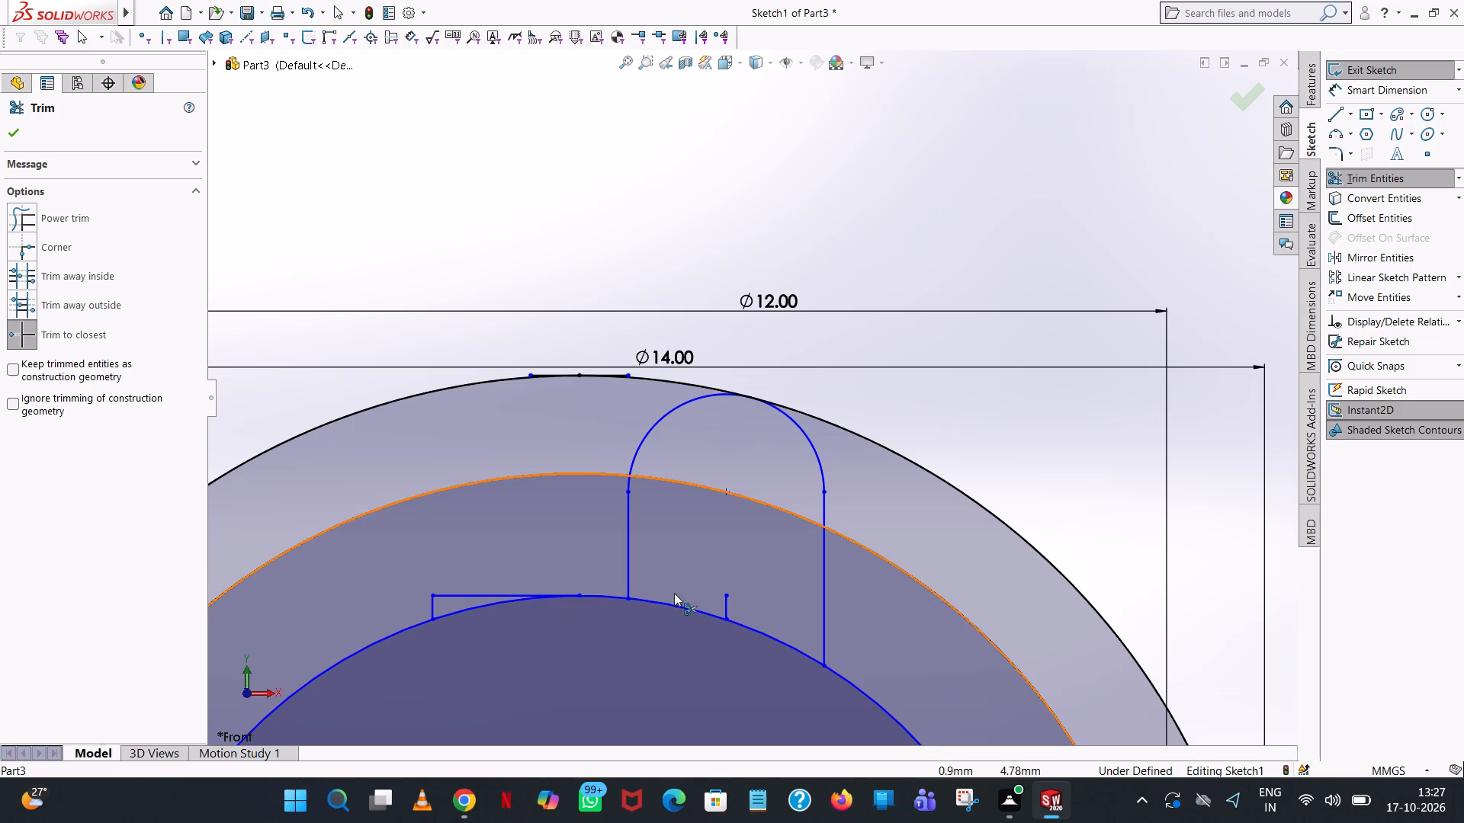
{"action": "left_click", "coordinate": [725, 607]}
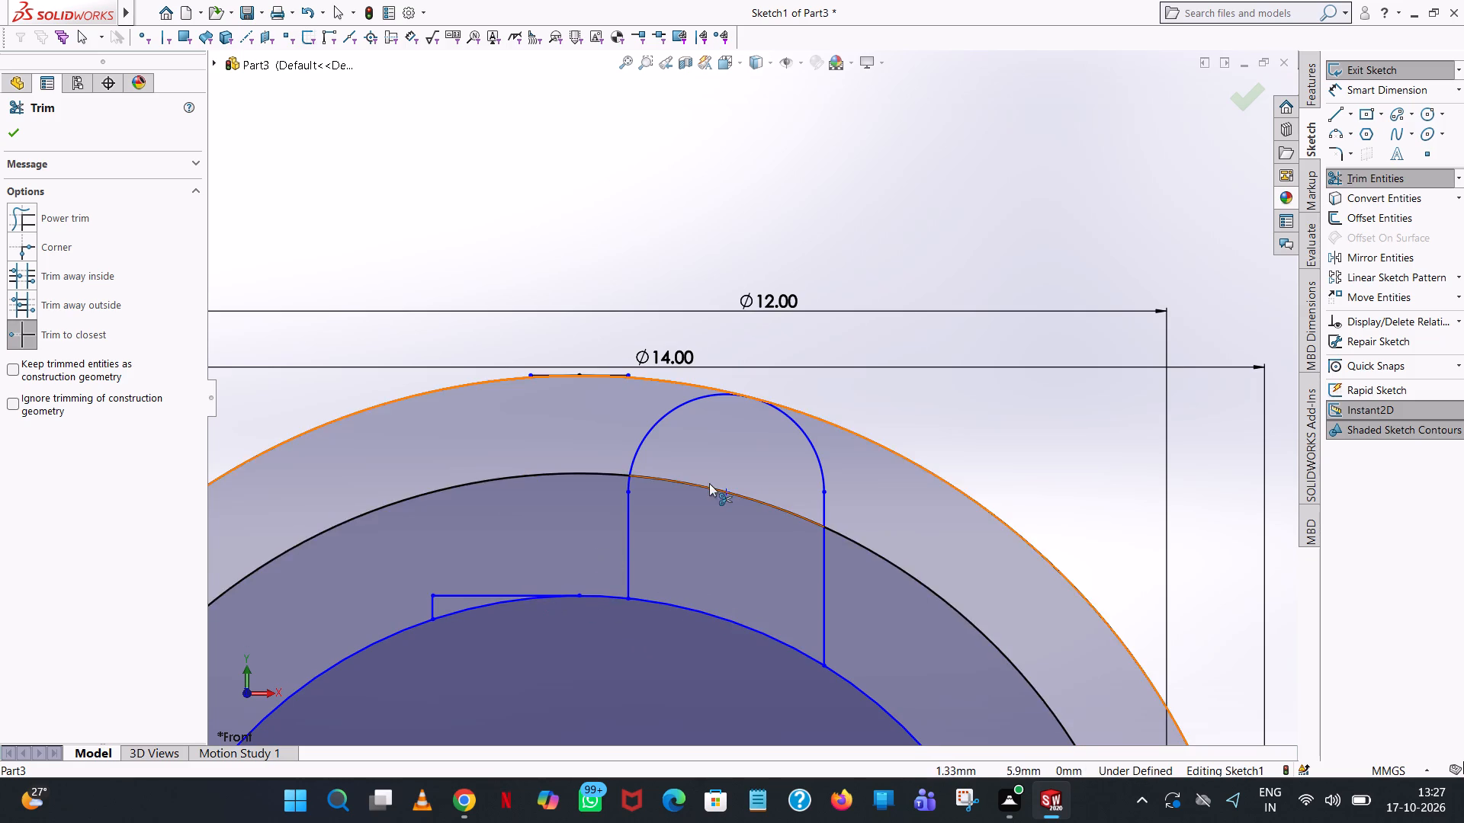
{"action": "scroll", "coordinate": [541, 600], "scroll_direction": "down", "scroll_amount": 6}
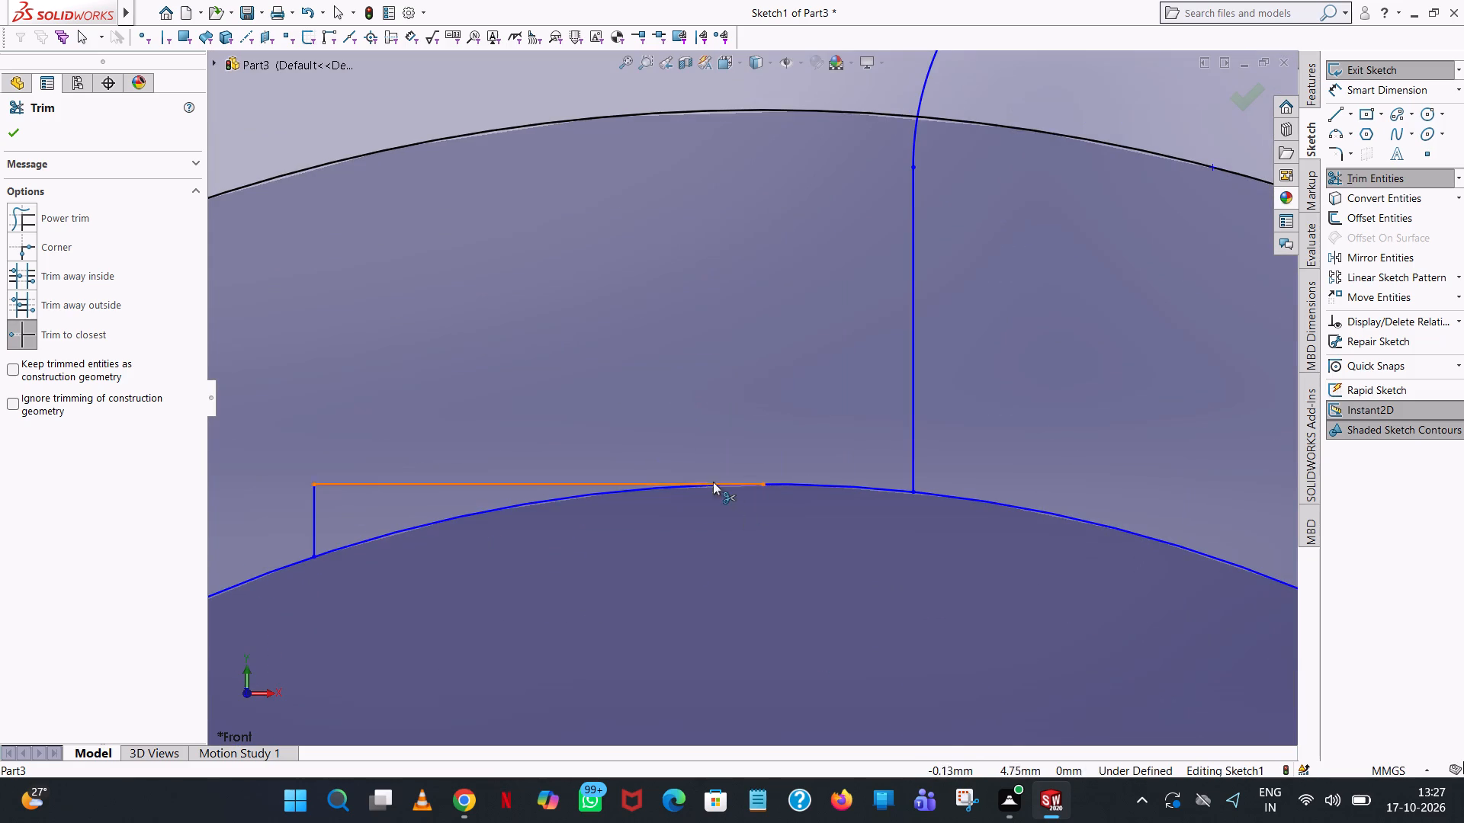
{"action": "left_click", "coordinate": [647, 480]}
Trim away the 12 mm and 14 mm circles and the leftover short lines, keeping only the inner circle and tooth profile.
{"action": "scroll", "coordinate": [1139, 552], "scroll_direction": "up", "scroll_amount": 7}
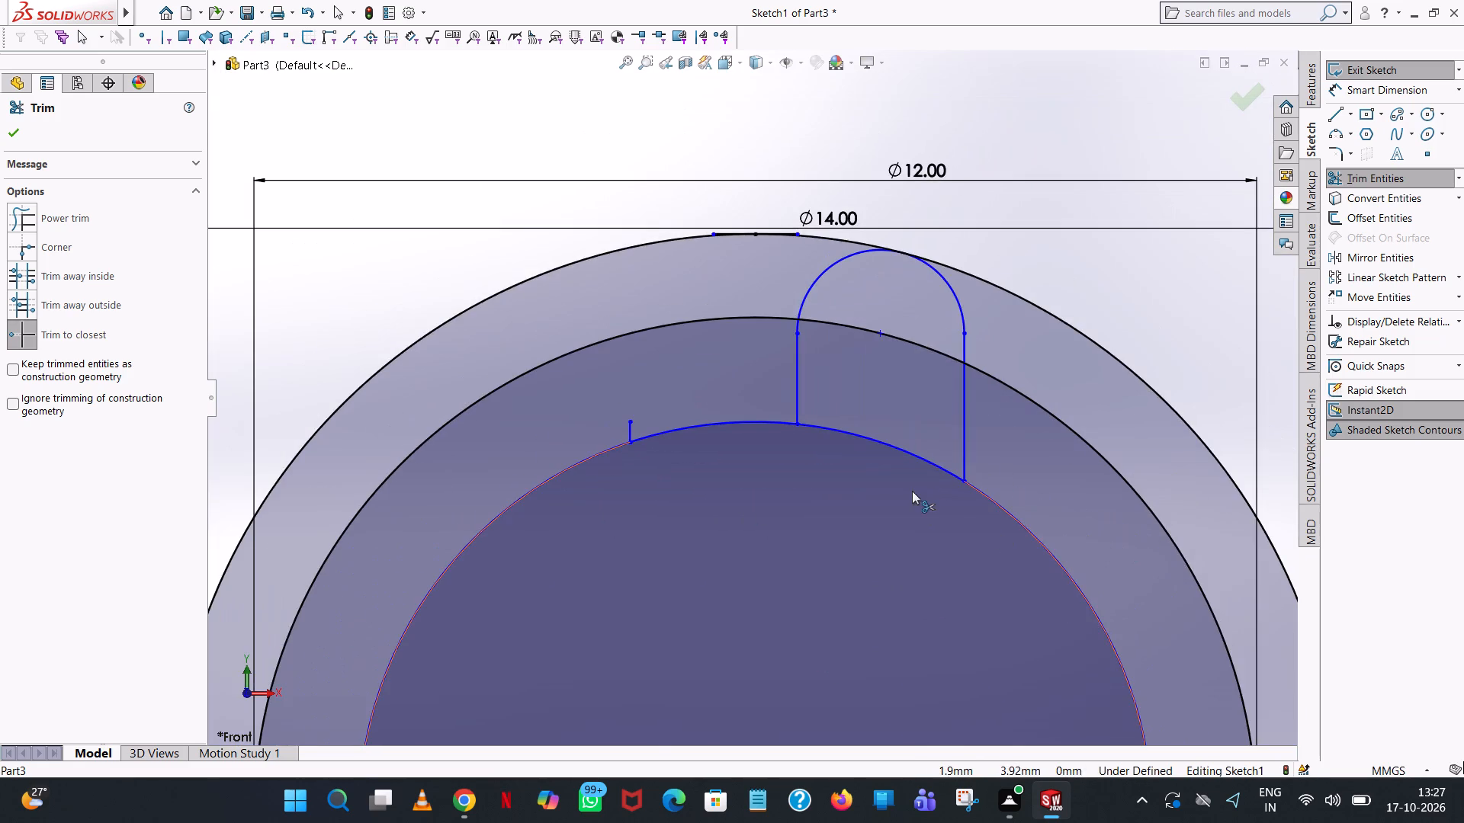
{"action": "scroll", "coordinate": [914, 488], "scroll_direction": "up", "scroll_amount": 5}
{"action": "left_click", "coordinate": [805, 373]}
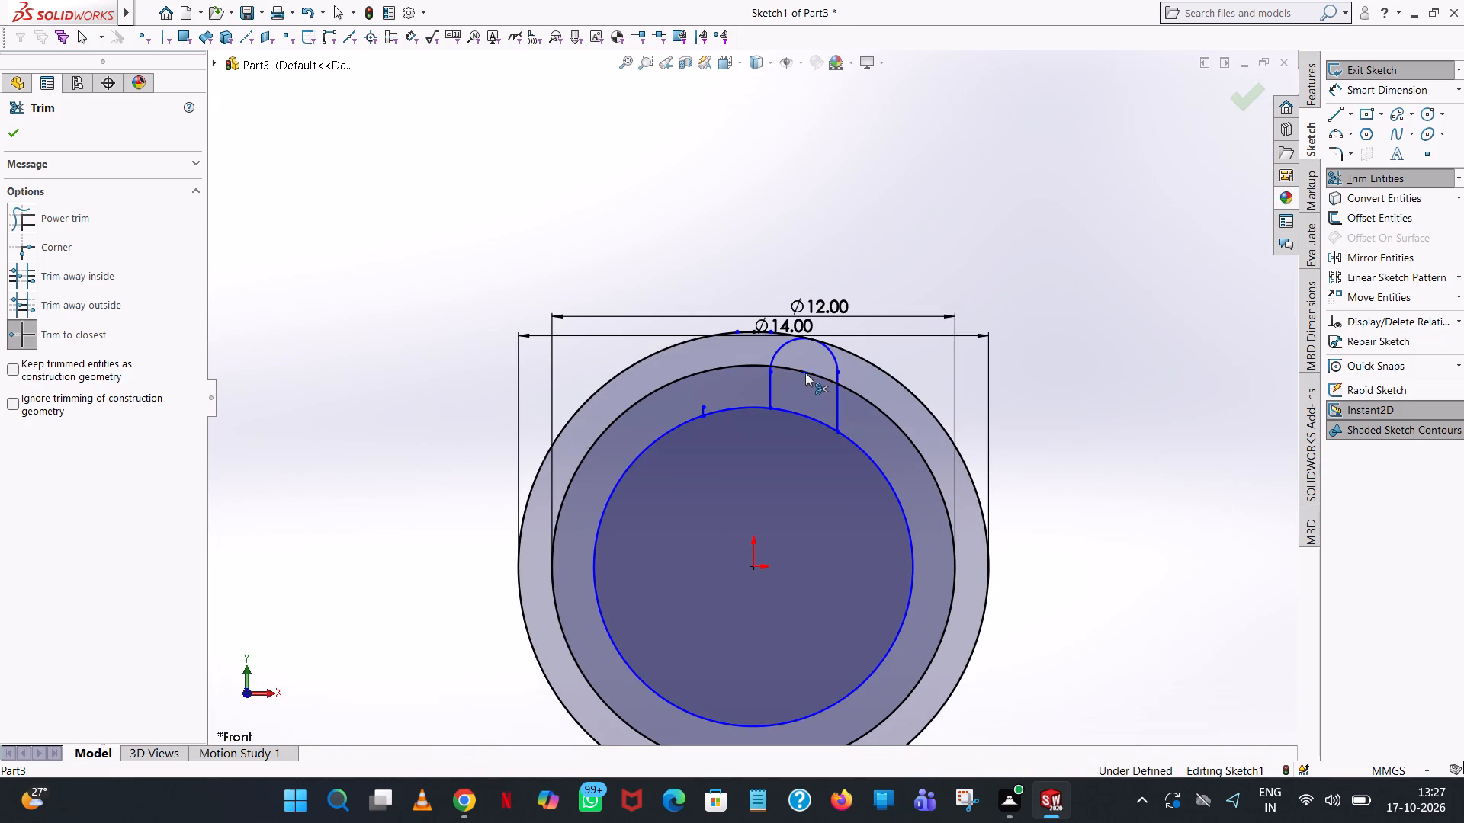
{"action": "left_click", "coordinate": [866, 405]}
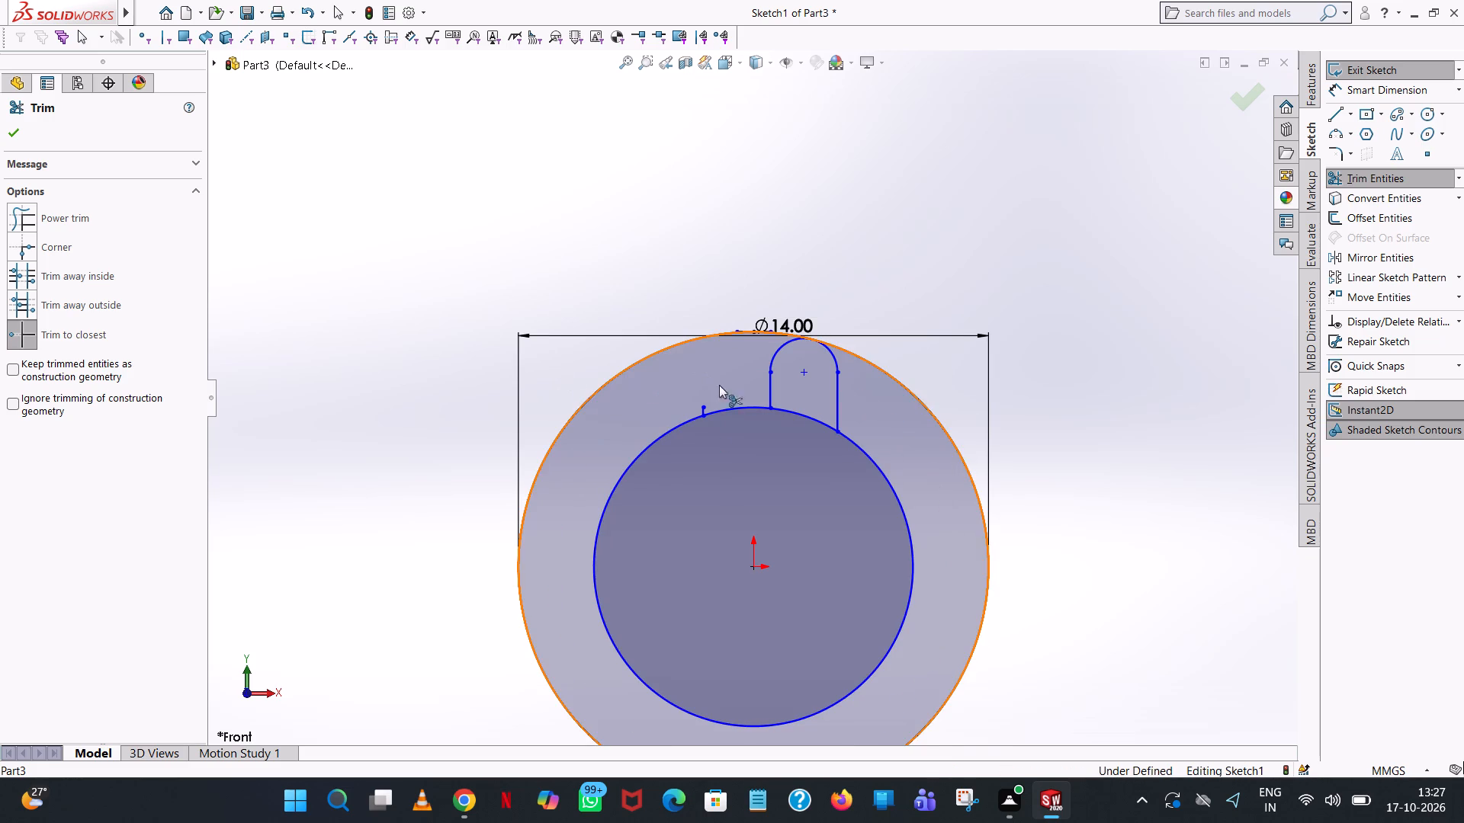
{"action": "left_click", "coordinate": [702, 404]}
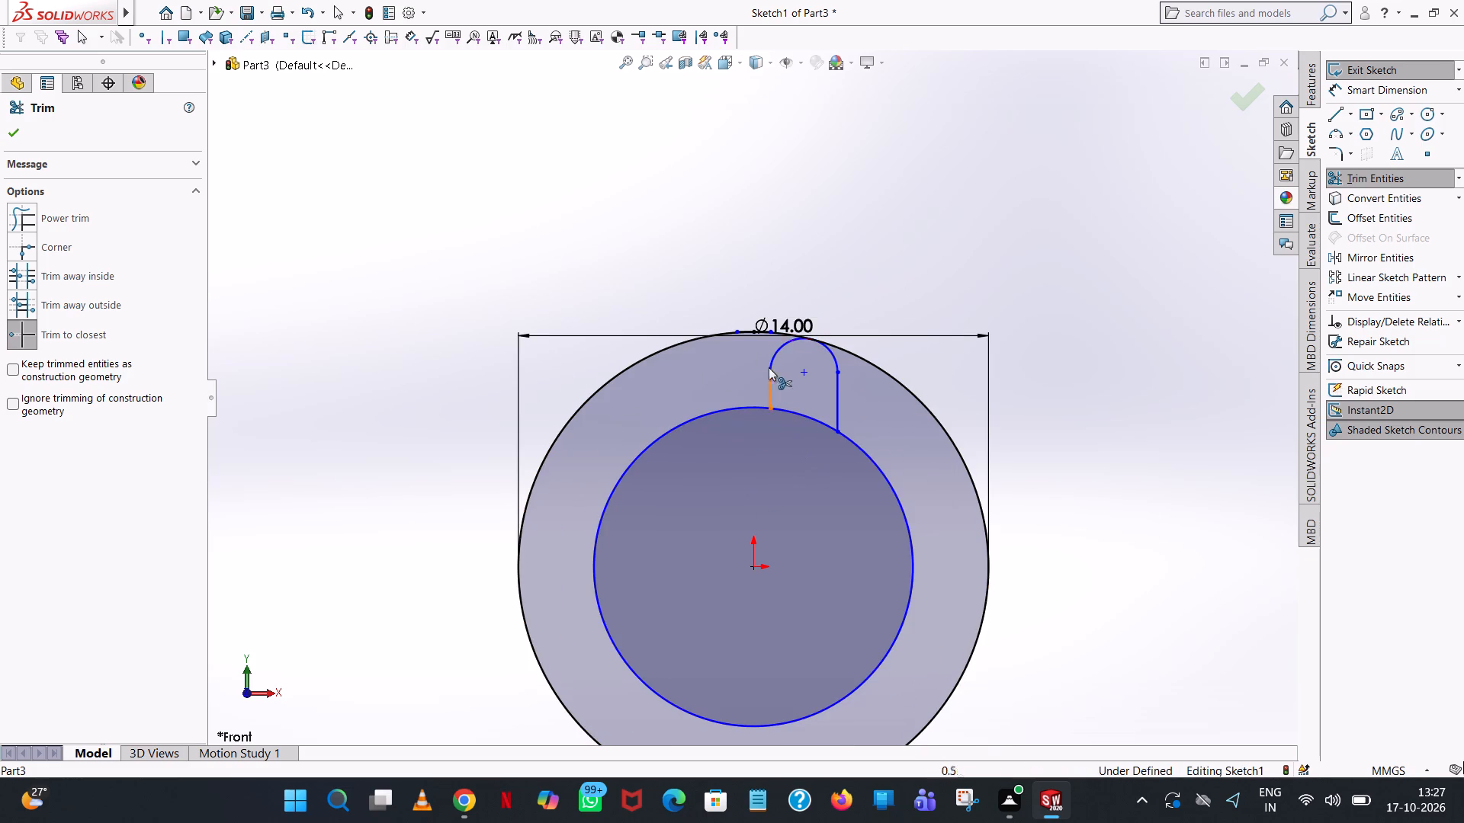
{"action": "left_click", "coordinate": [723, 335]}
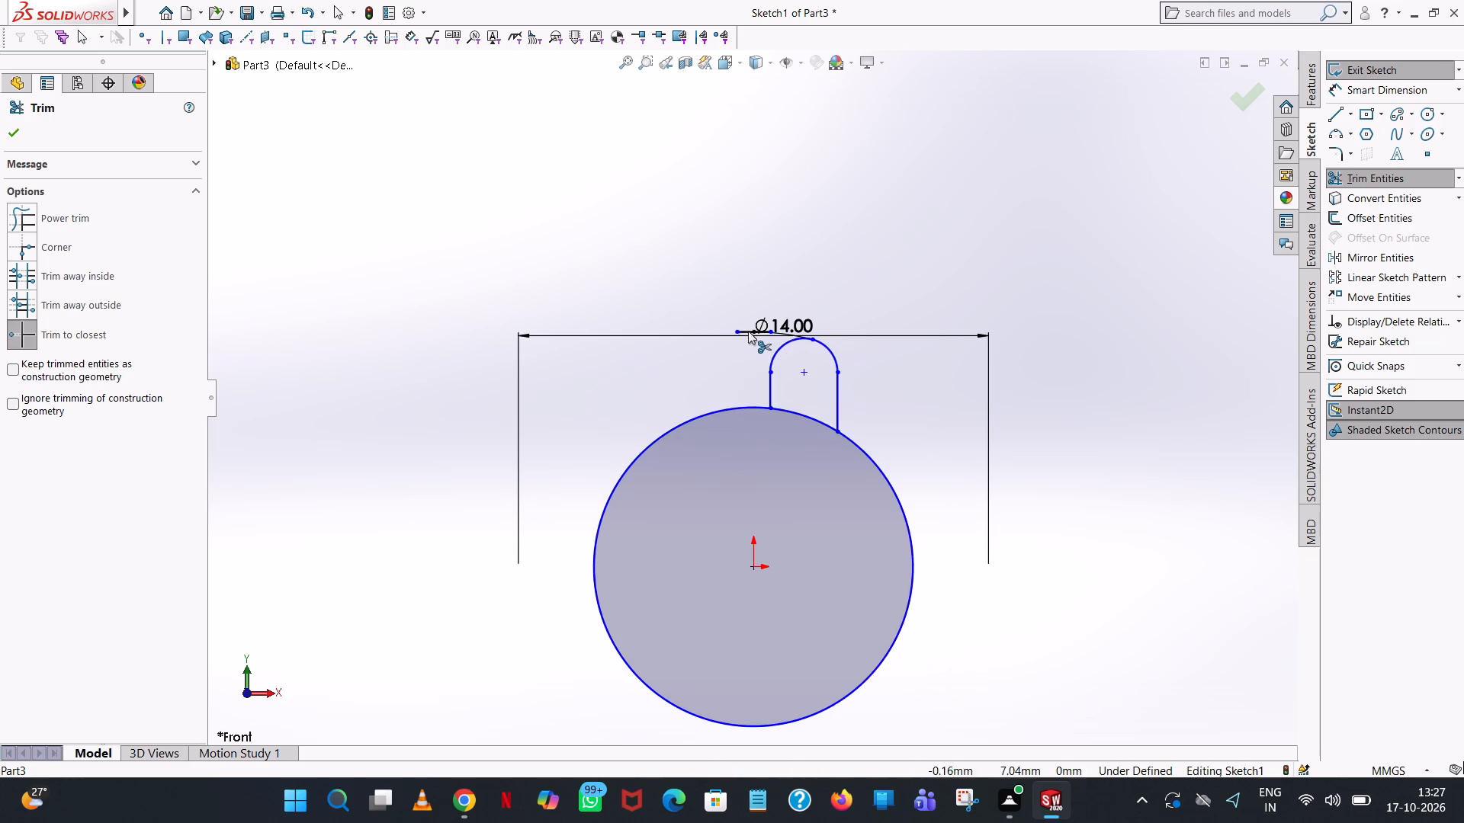
{"action": "left_click", "coordinate": [750, 331]}
{"action": "left_click", "coordinate": [765, 333]}
{"action": "left_click", "coordinate": [746, 328]}
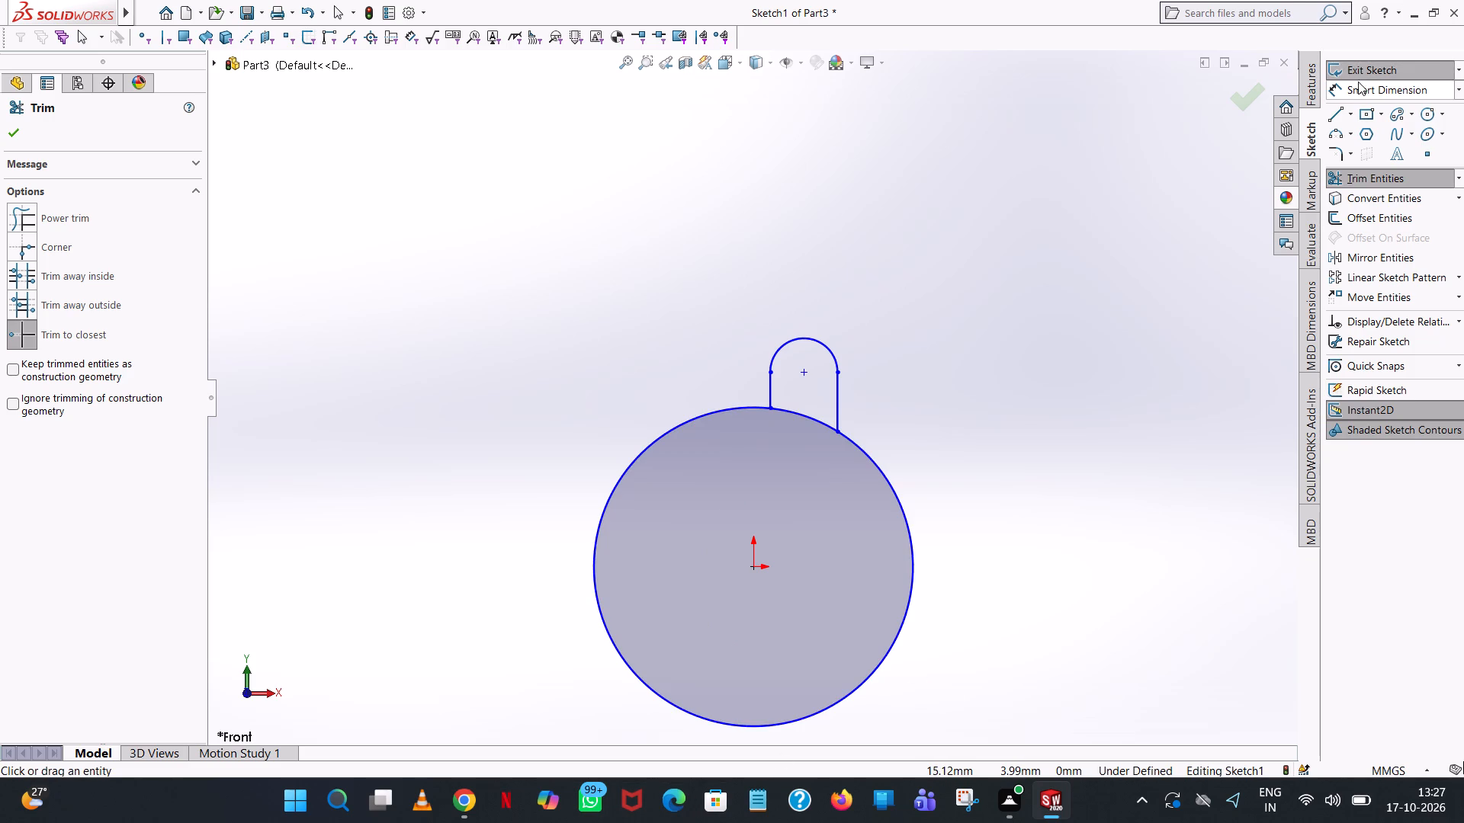
Extrude the inner circle and tooth regions together as a 10 mm blind boss in the reversed direction.
{"action": "left_click", "coordinate": [1316, 73]}
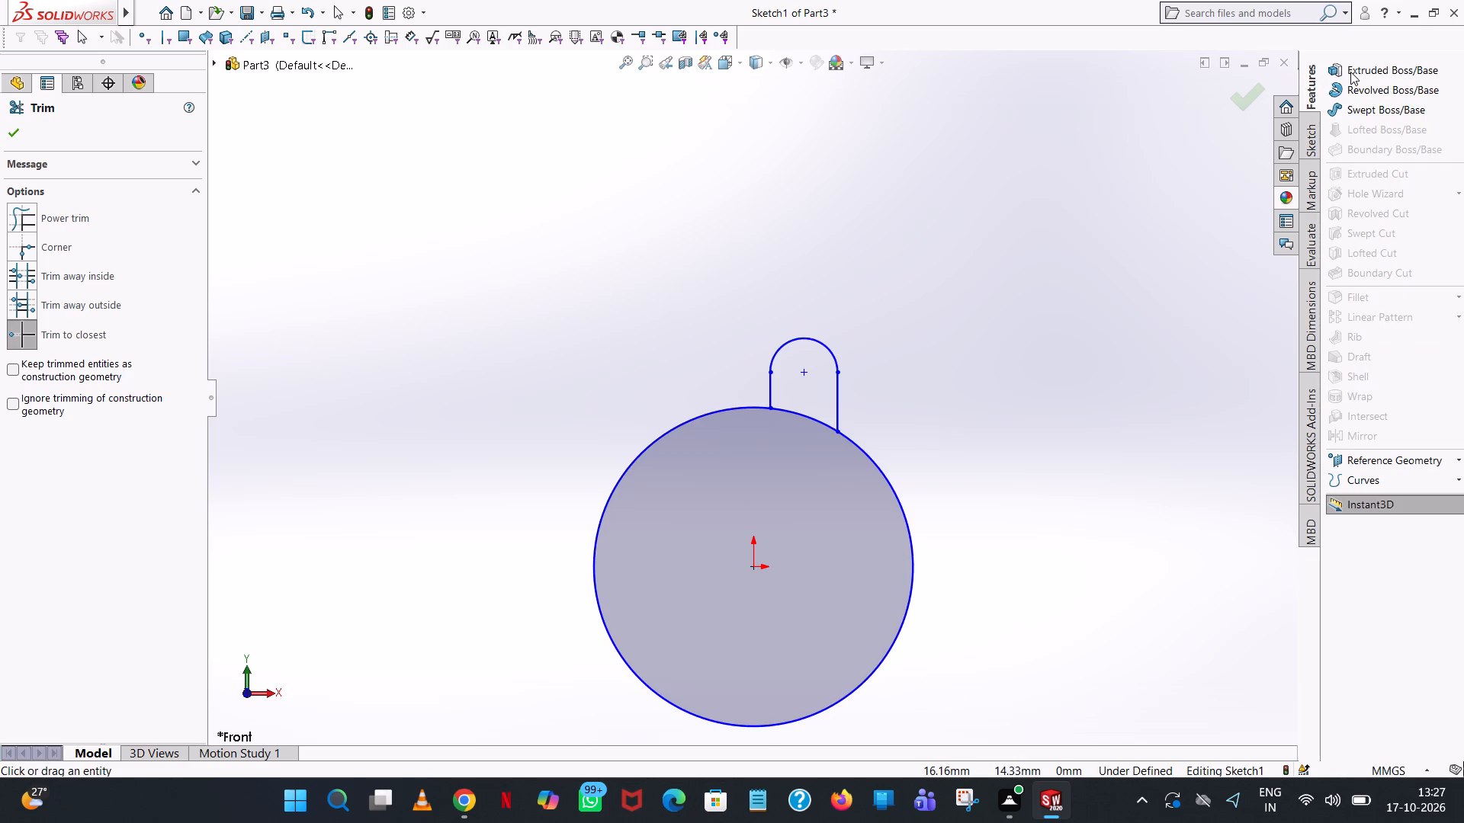
{"action": "left_click", "coordinate": [1350, 72]}
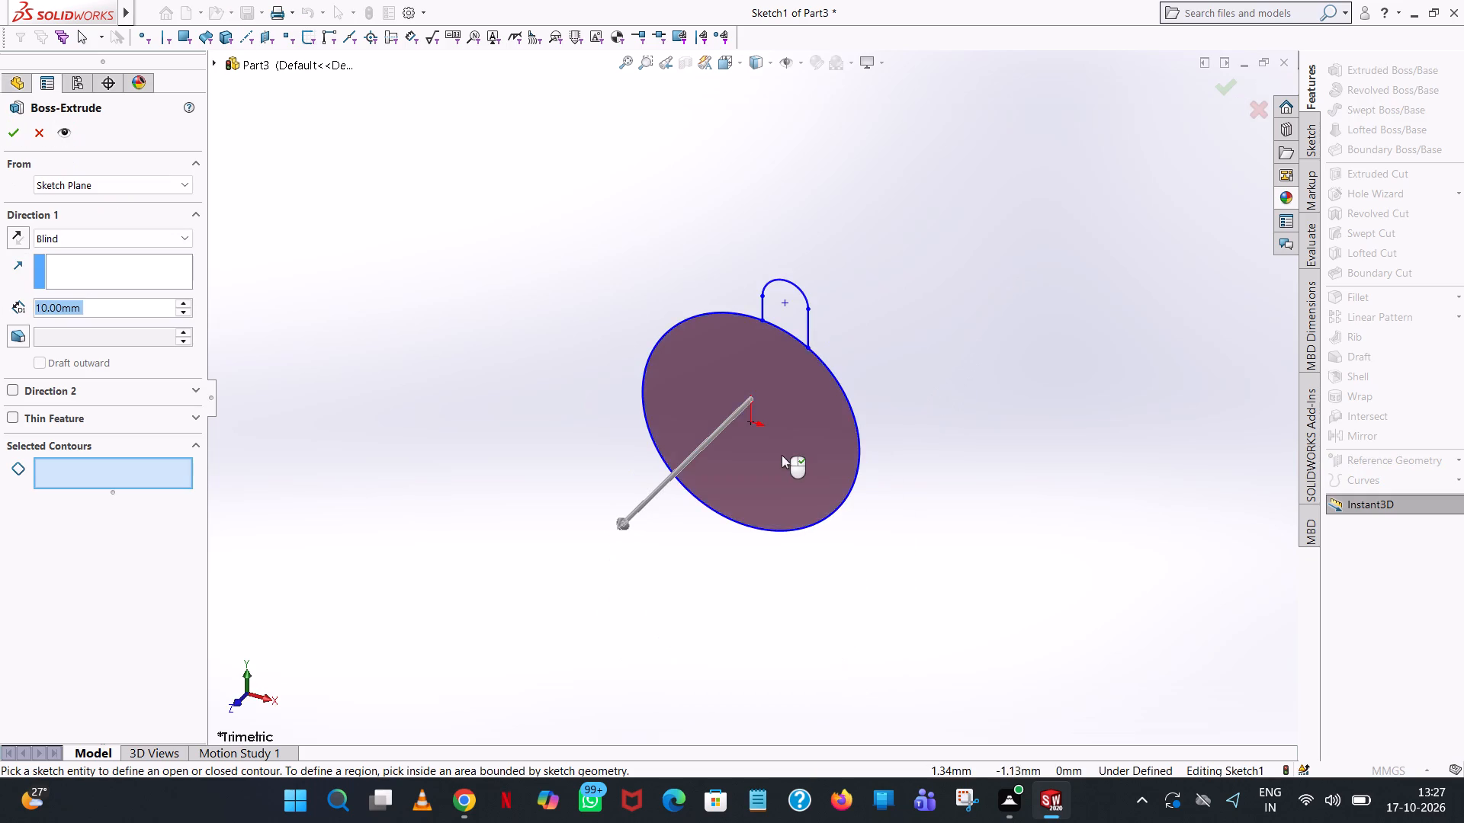
{"action": "left_click", "coordinate": [782, 455]}
{"action": "left_click", "coordinate": [786, 302]}
{"action": "left_click", "coordinate": [795, 298]}
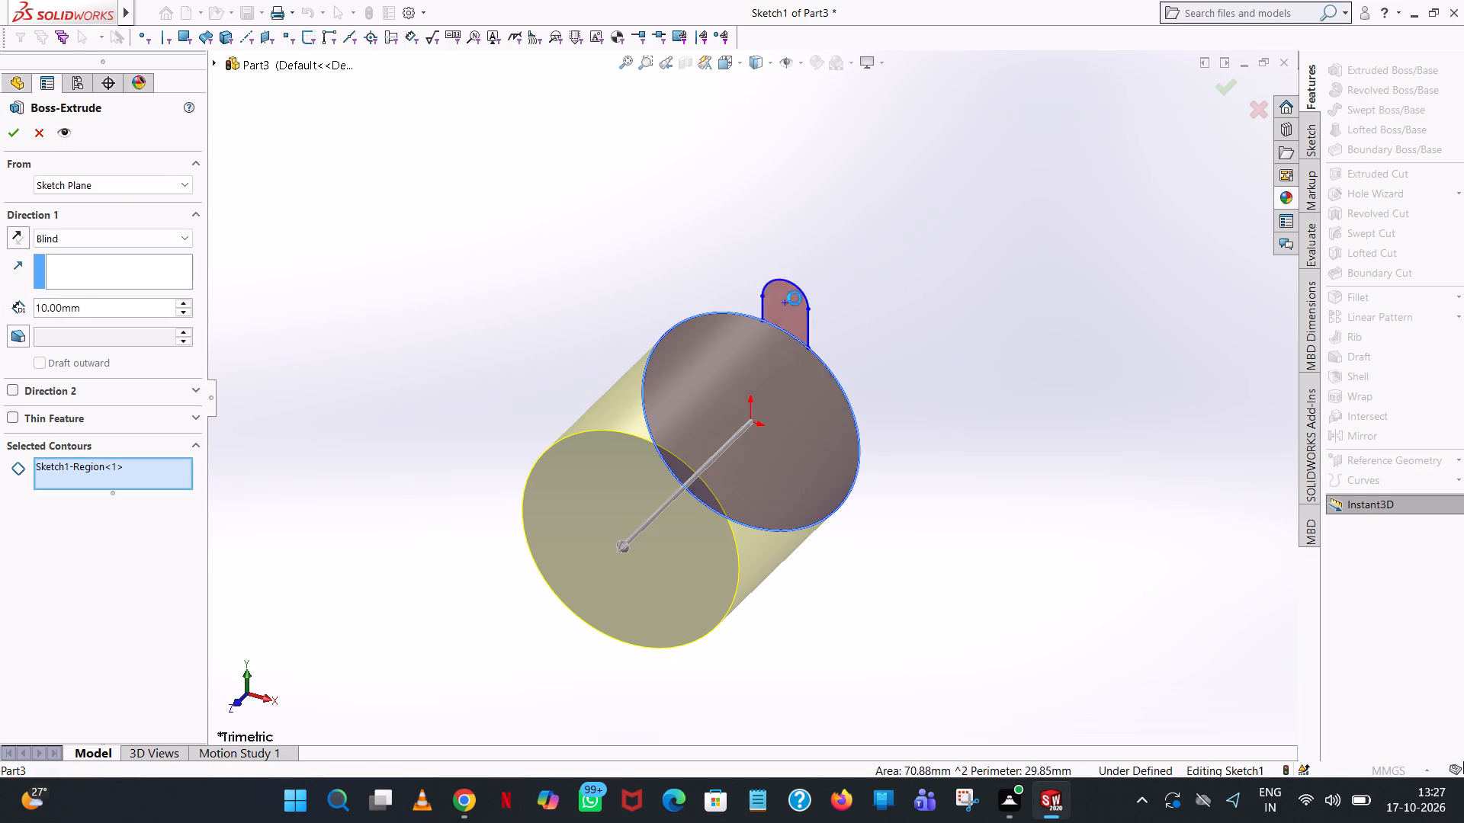
{"action": "left_click", "coordinate": [7, 239]}
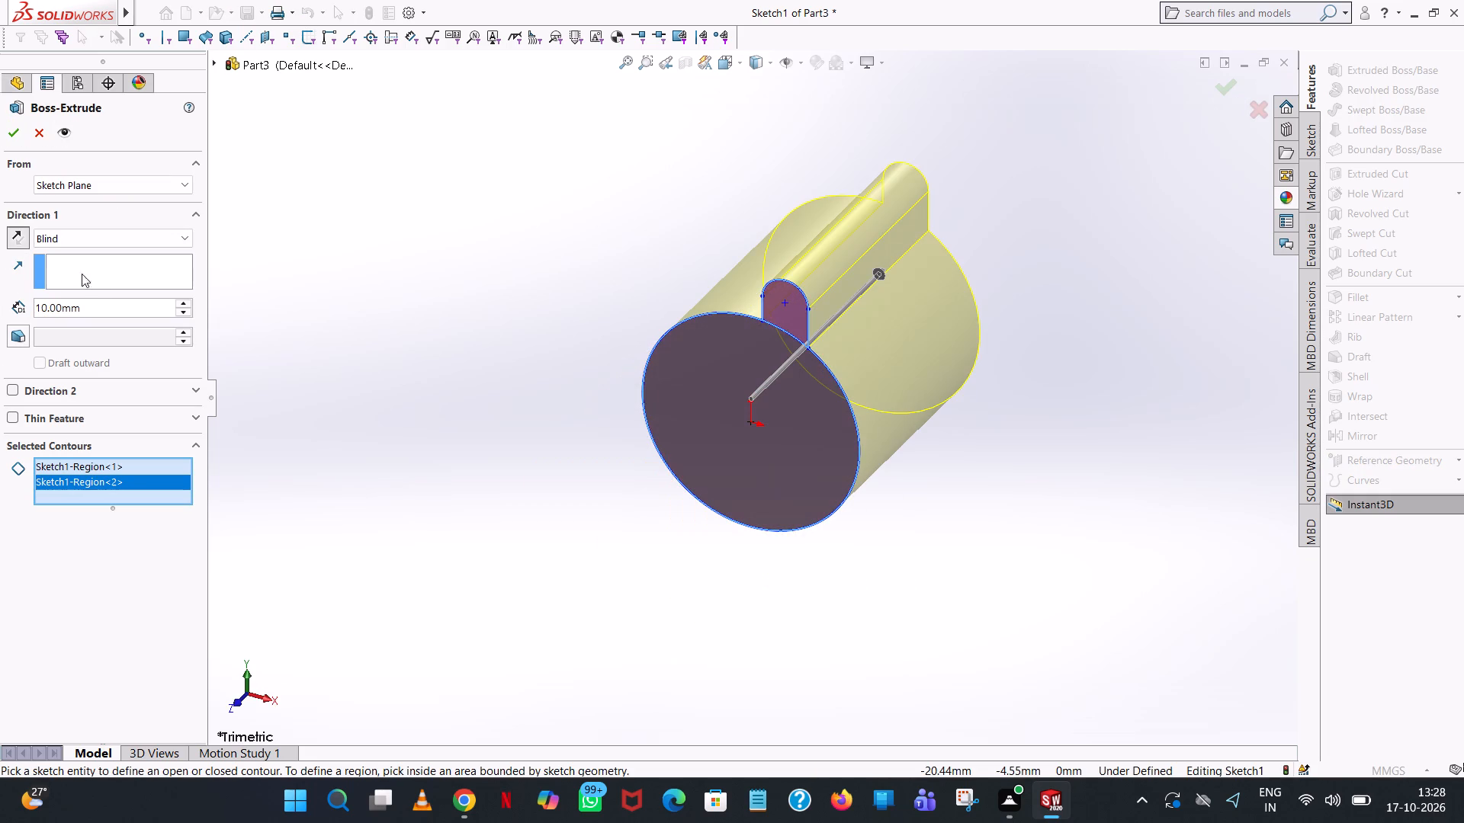
{"action": "scroll", "coordinate": [373, 338], "scroll_direction": "up", "scroll_amount": 7}
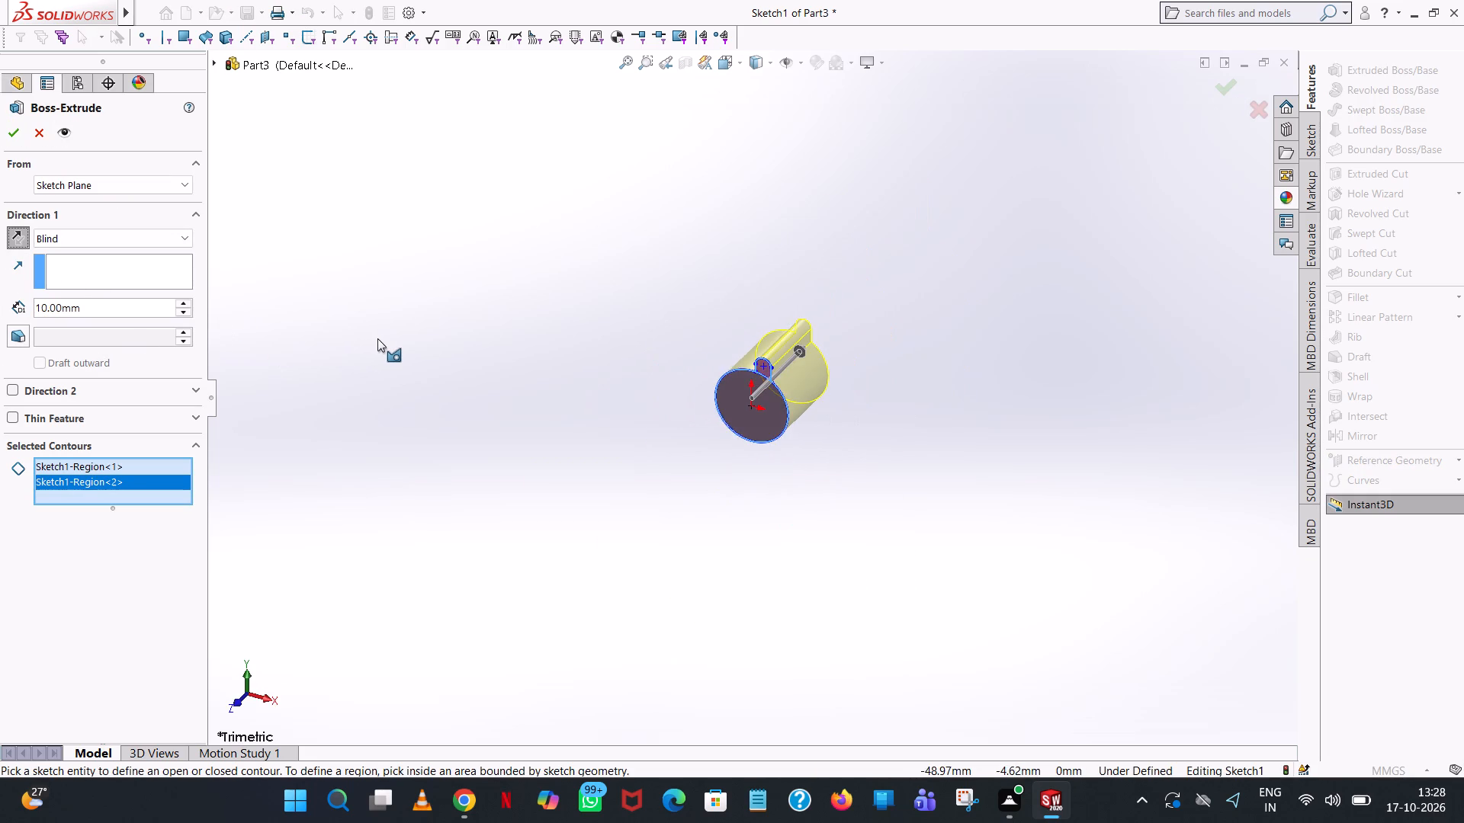
{"action": "scroll", "coordinate": [377, 338], "scroll_direction": "up", "scroll_amount": 3}
{"action": "left_click", "coordinate": [13, 131]}
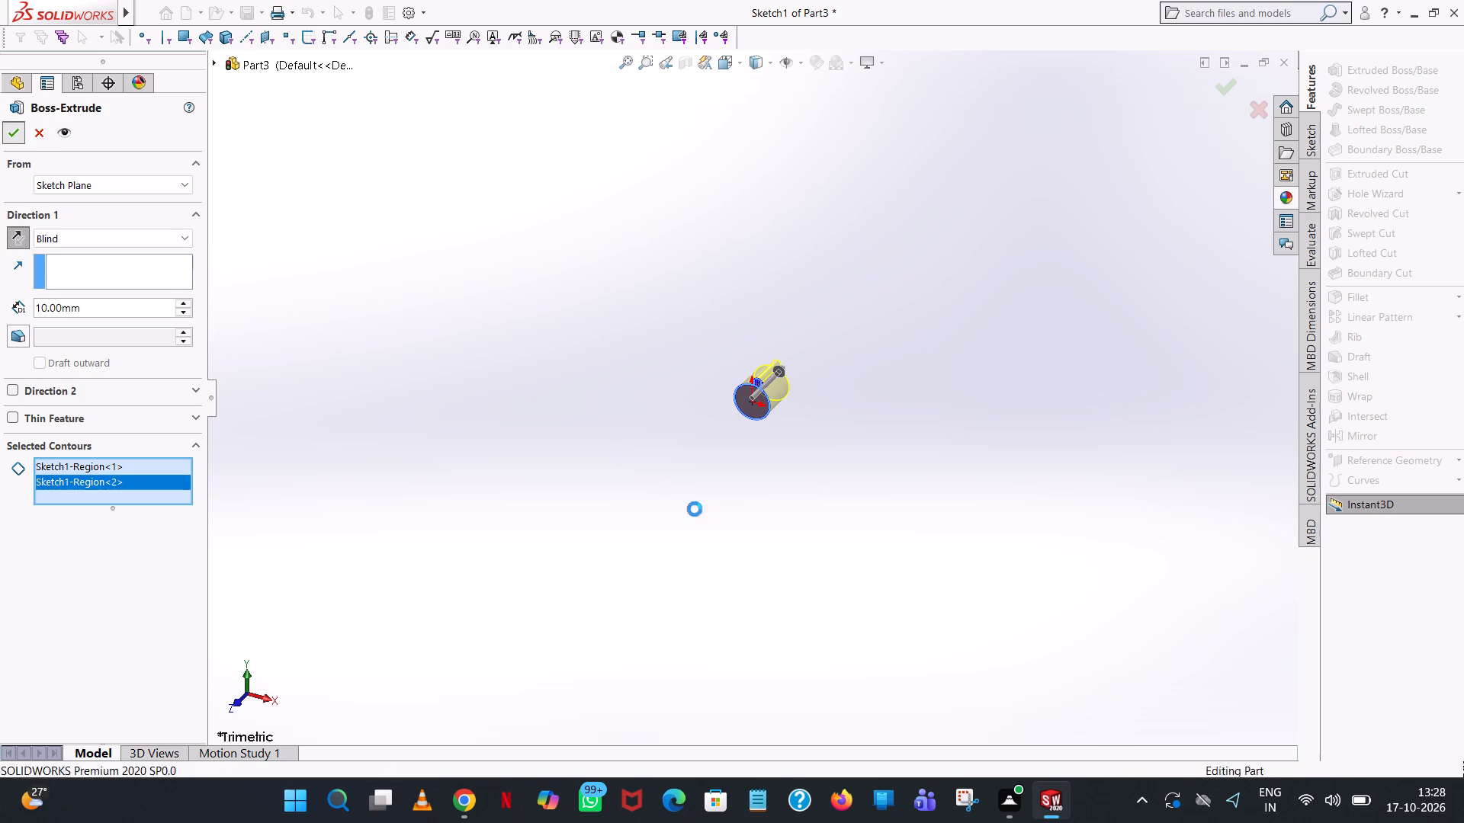
{"action": "left_click", "coordinate": [788, 484]}
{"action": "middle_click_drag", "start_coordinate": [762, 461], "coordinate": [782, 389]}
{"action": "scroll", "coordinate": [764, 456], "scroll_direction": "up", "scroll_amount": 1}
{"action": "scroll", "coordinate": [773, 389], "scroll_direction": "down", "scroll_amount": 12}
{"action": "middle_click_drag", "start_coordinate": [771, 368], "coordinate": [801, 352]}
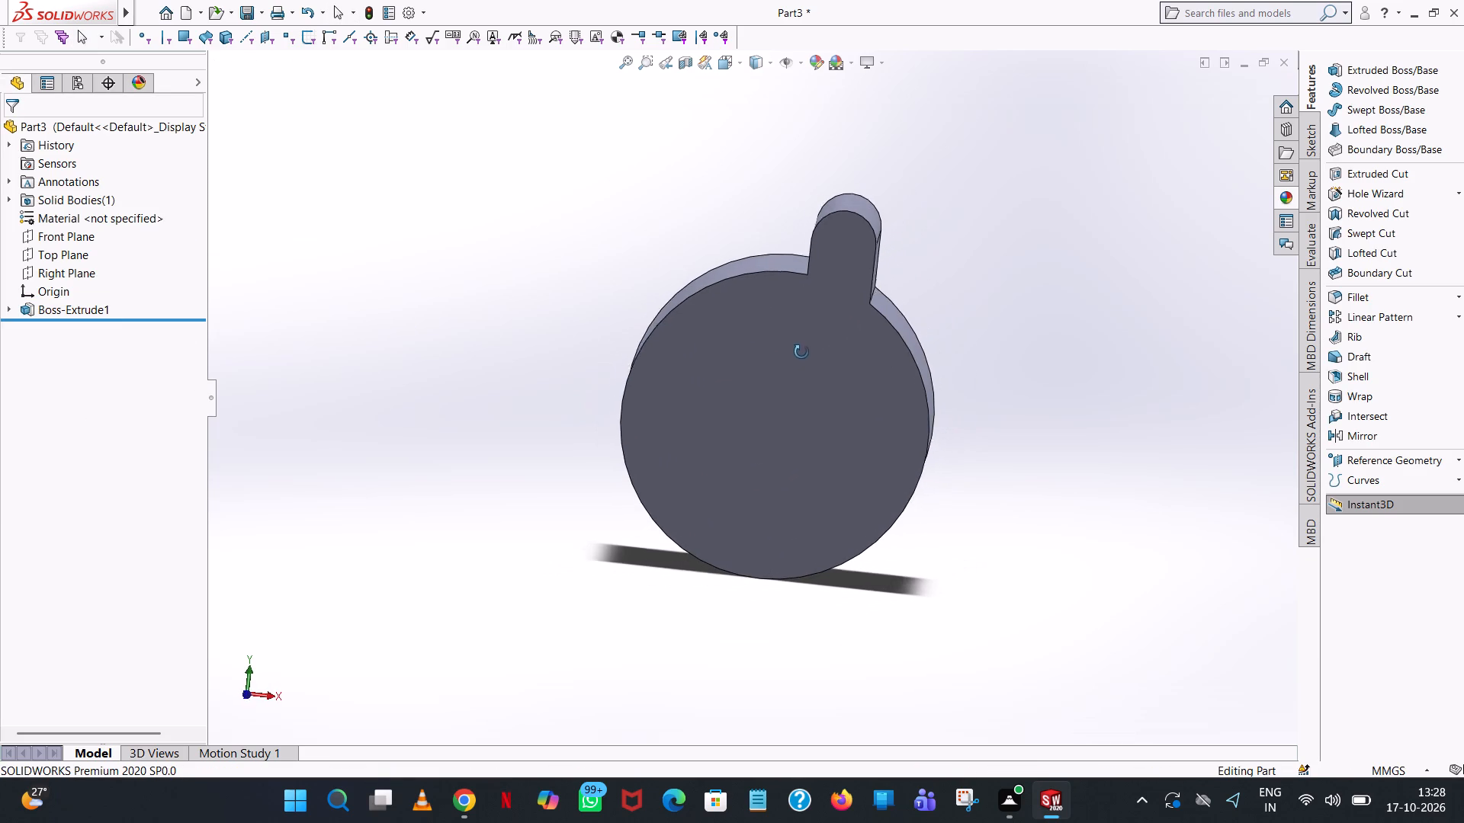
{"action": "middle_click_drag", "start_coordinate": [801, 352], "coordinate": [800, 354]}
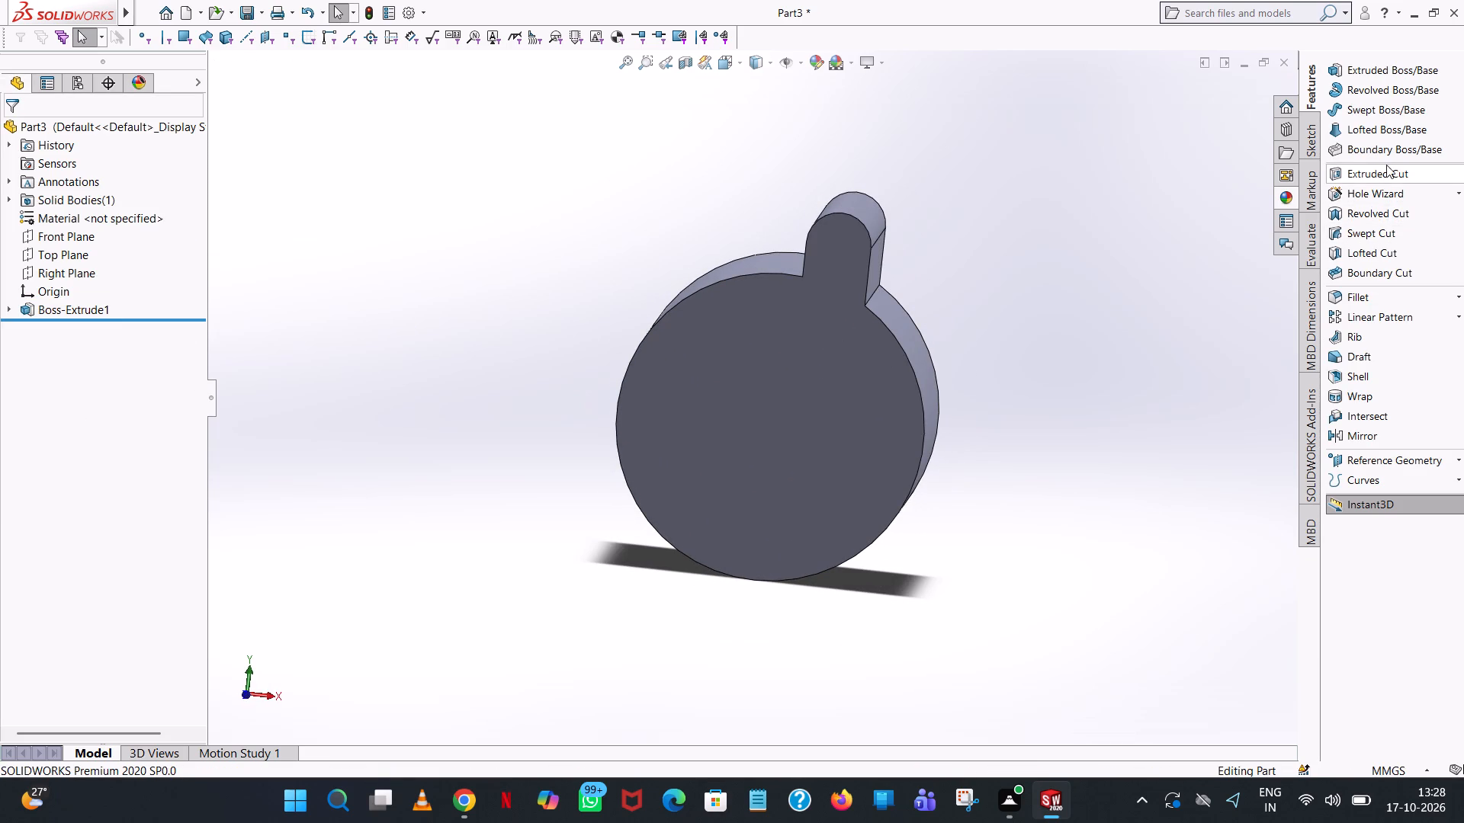
Circular-pattern the boss with its tooth around the body's circular edge, using 10 equally spaced instances over 360 degrees.
{"action": "left_click", "coordinate": [1456, 319]}
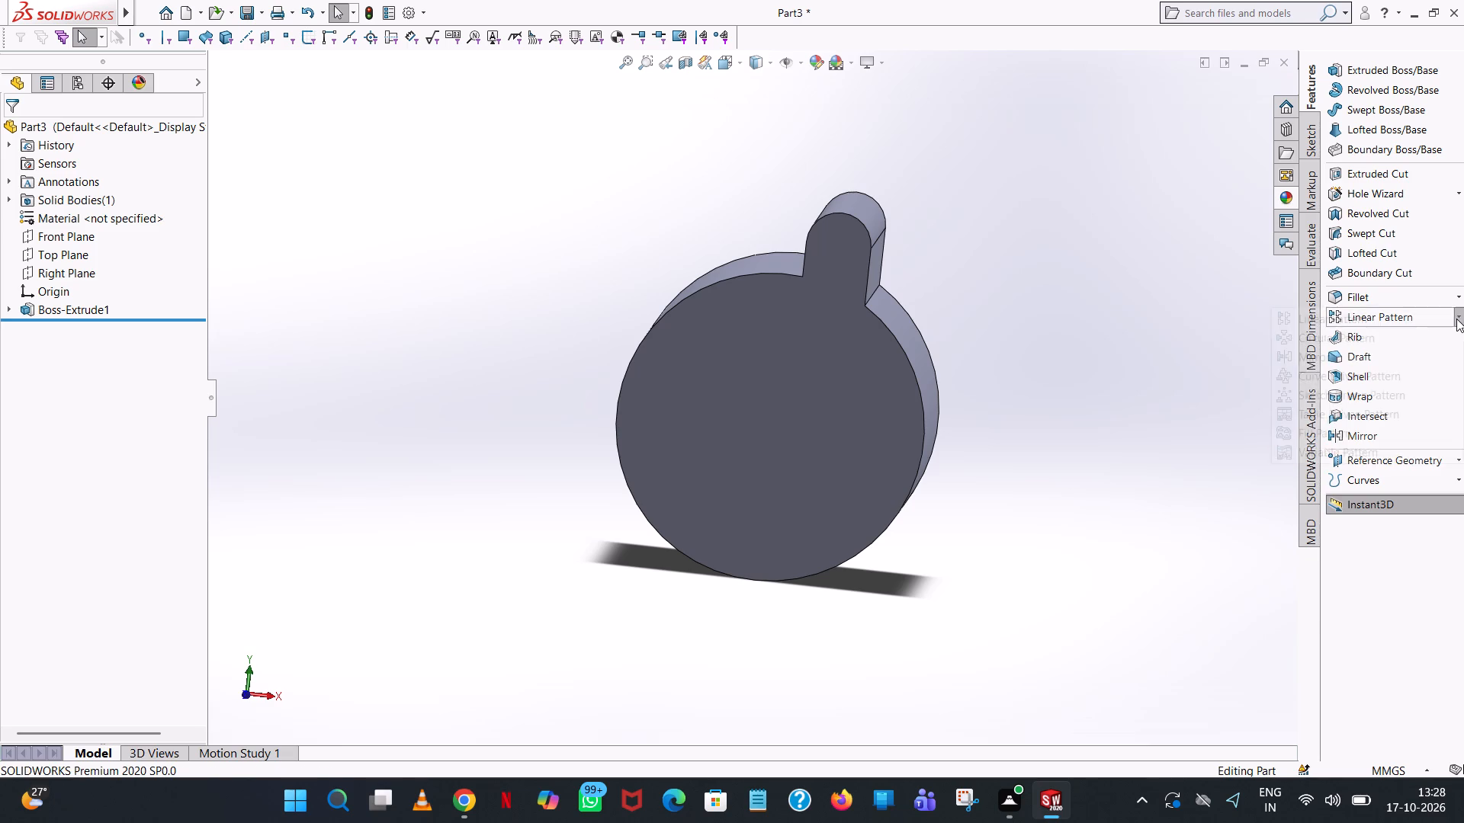
{"action": "left_click", "coordinate": [1353, 342]}
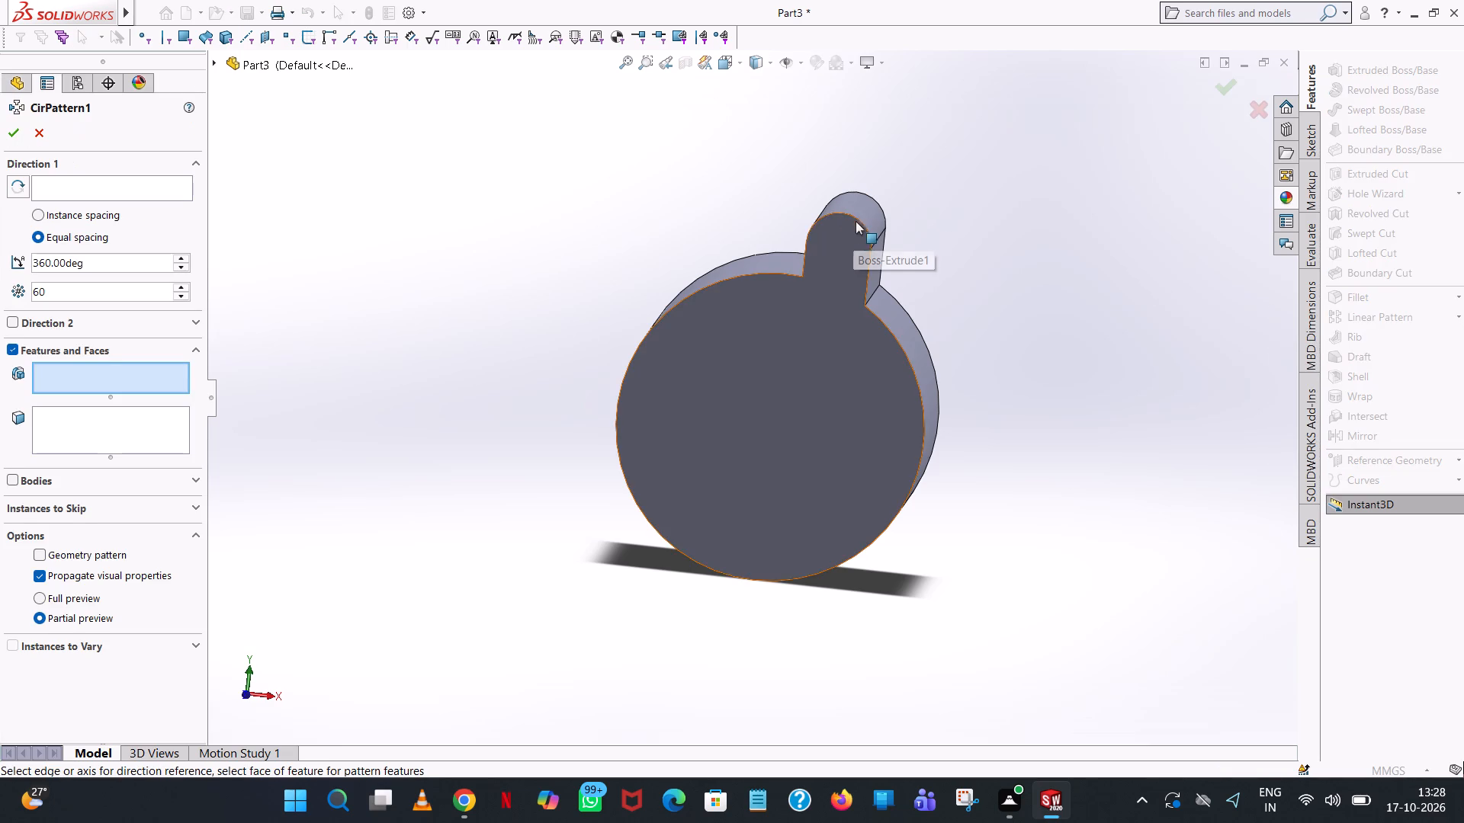
{"action": "left_click", "coordinate": [856, 215]}
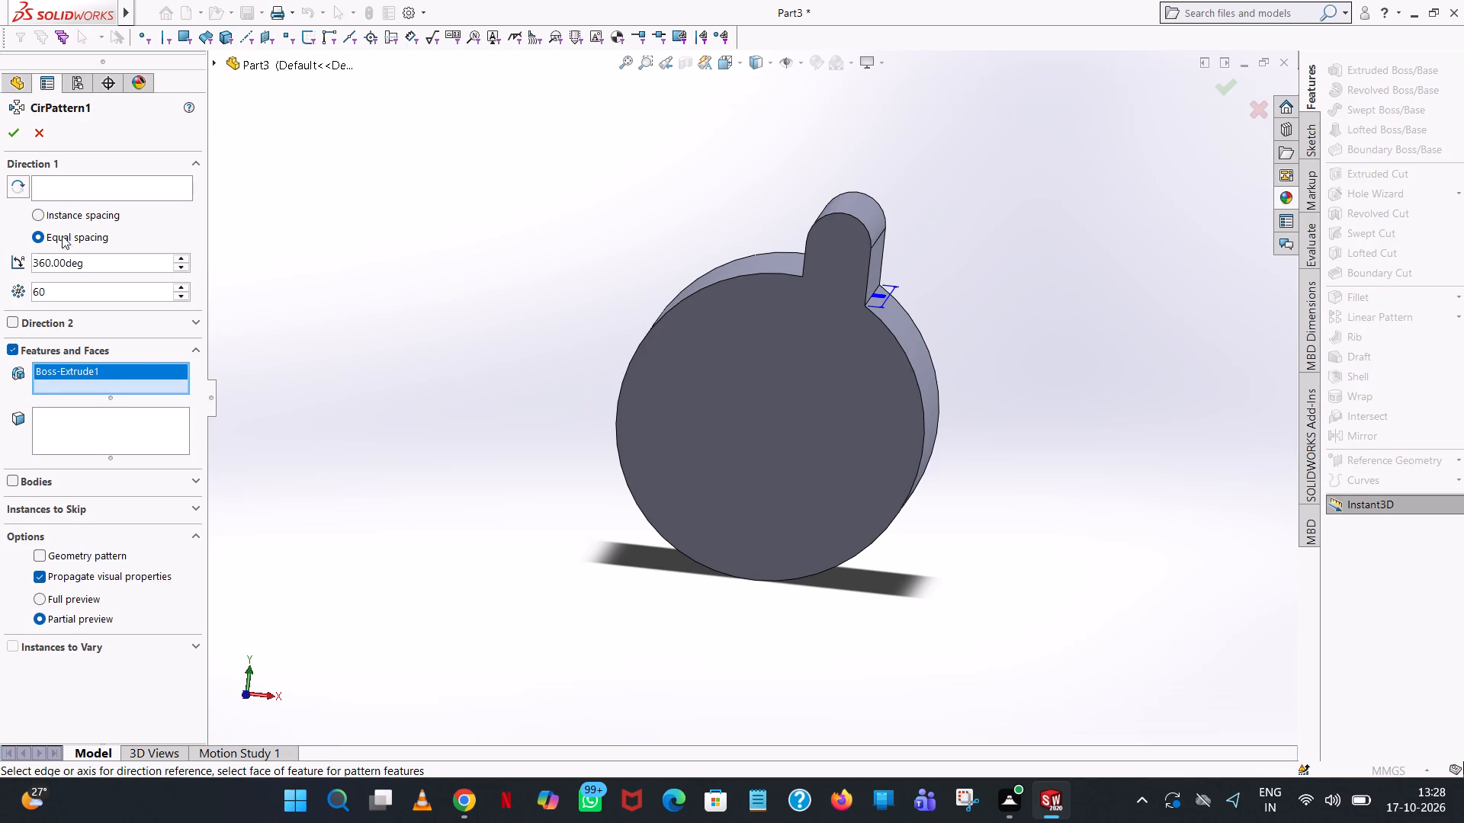
{"action": "left_click", "coordinate": [80, 187]}
{"action": "left_click", "coordinate": [895, 339]}
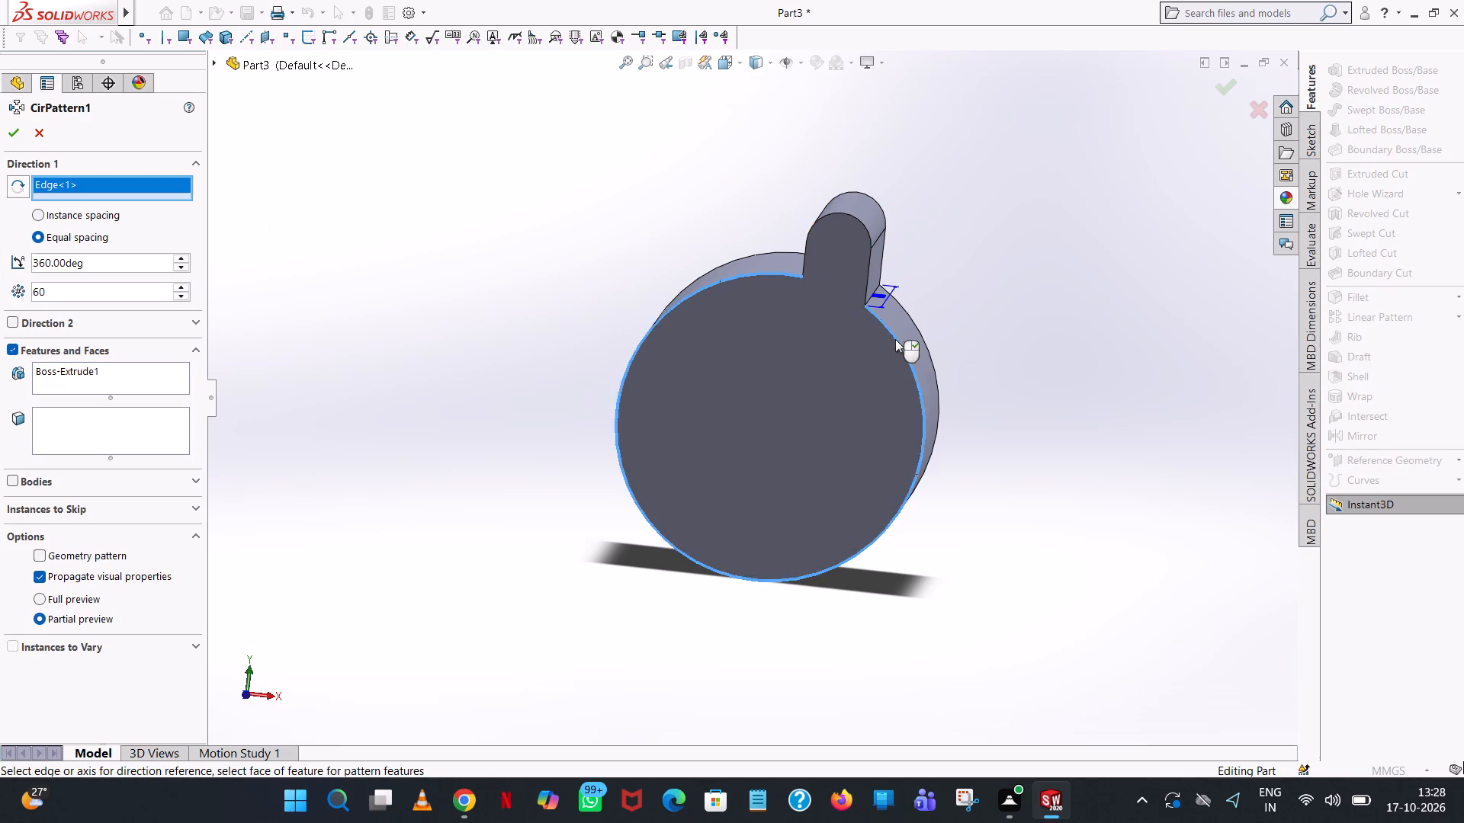
{"action": "middle_click_drag", "start_coordinate": [563, 383], "coordinate": [586, 342]}
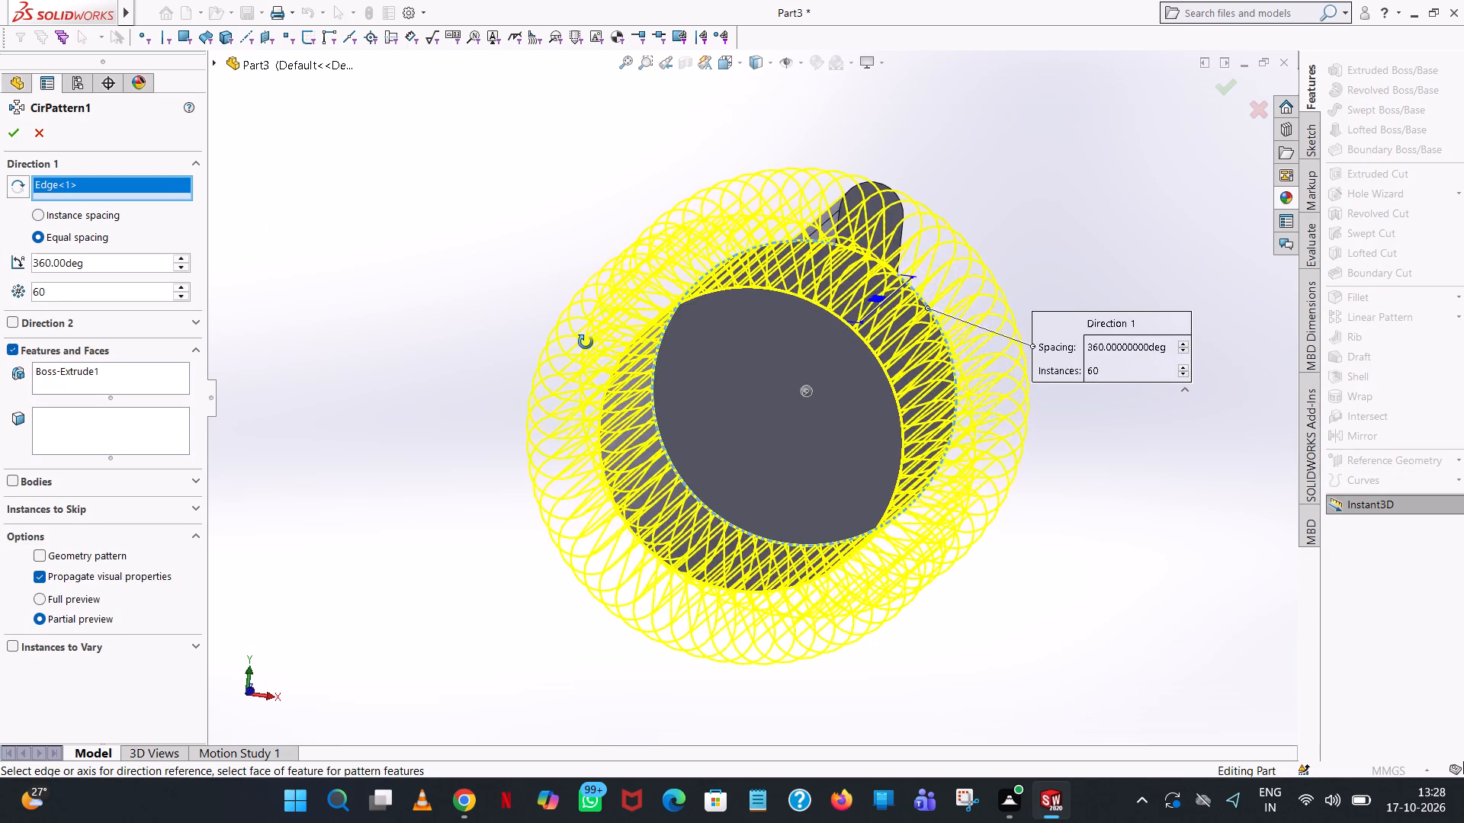
{"action": "middle_click_drag", "start_coordinate": [586, 342], "coordinate": [578, 370]}
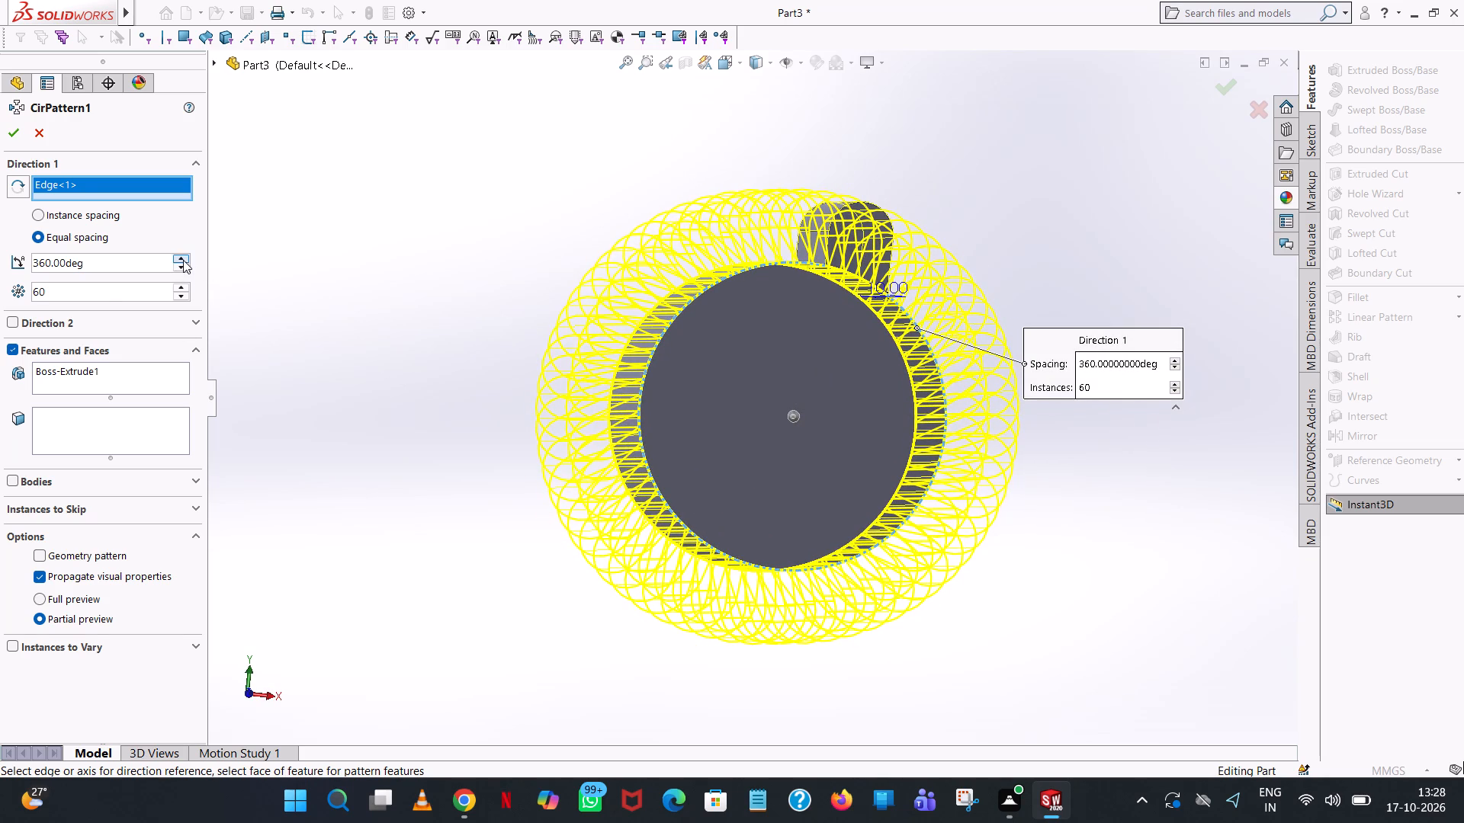
{"action": "triple_click", "coordinate": [186, 299]}
{"action": "triple_click", "coordinate": [186, 299]}
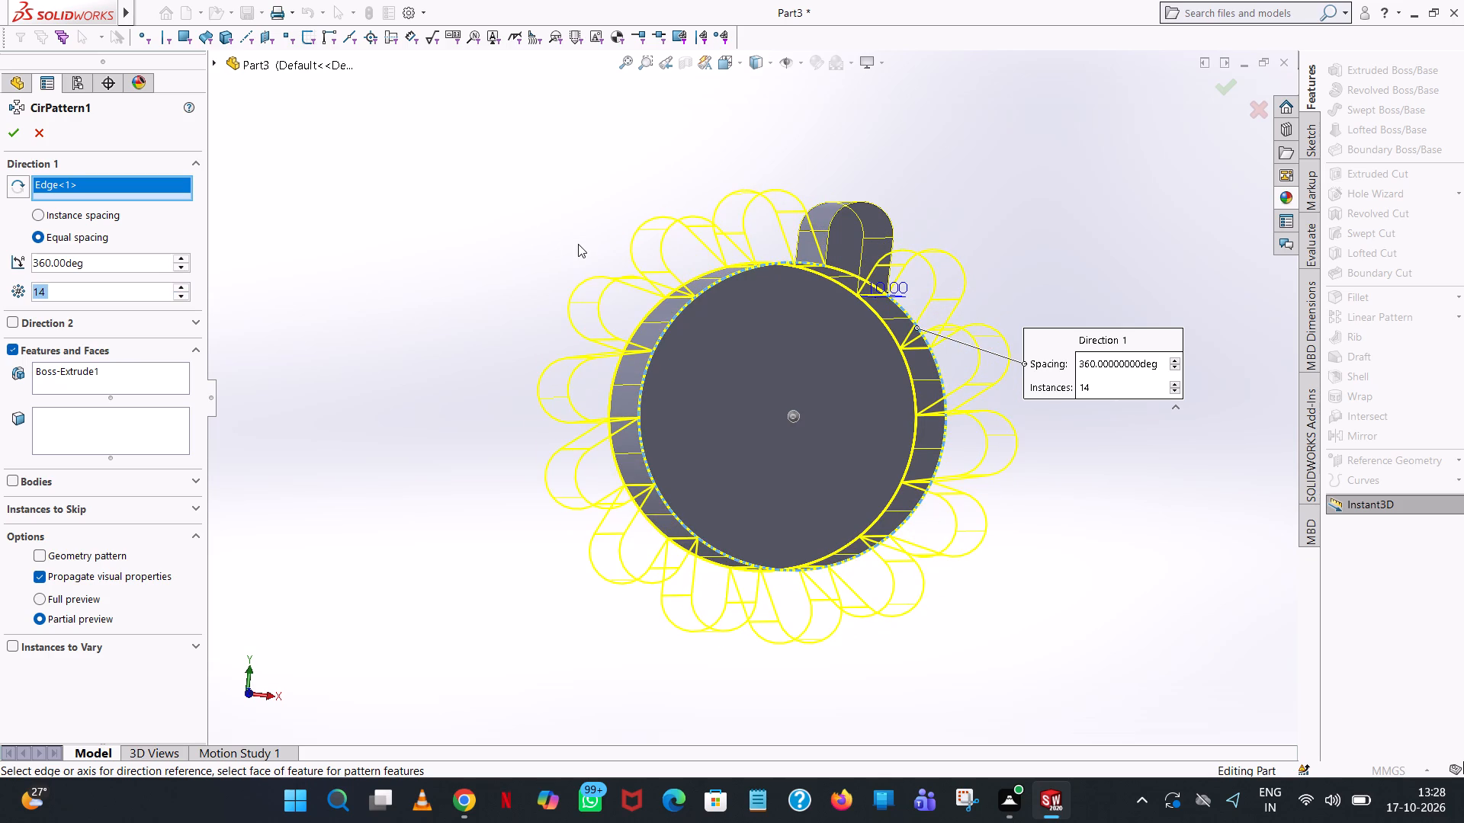
{"action": "middle_click_drag", "start_coordinate": [576, 245], "coordinate": [563, 254]}
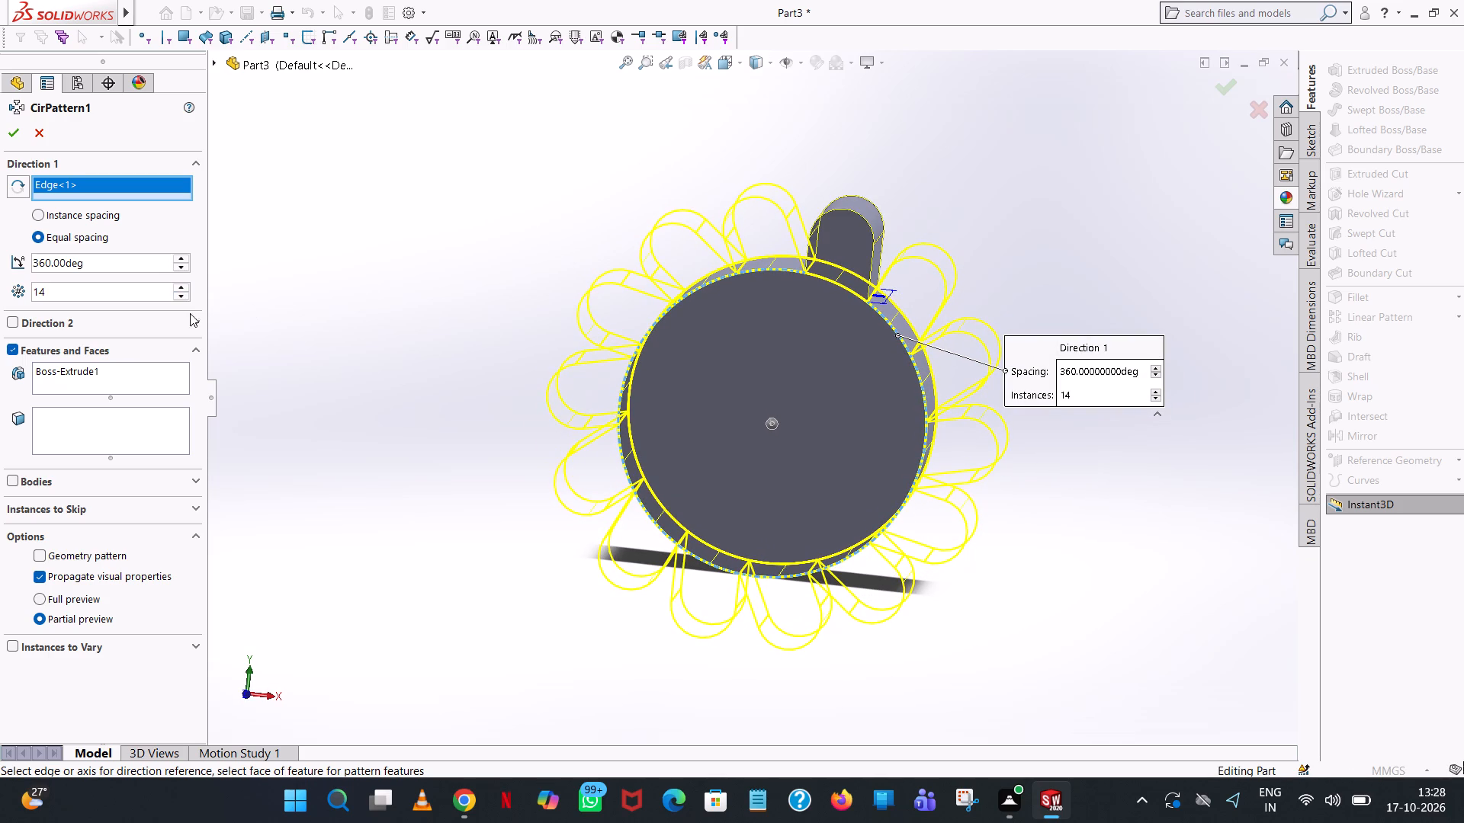
{"action": "triple_click", "coordinate": [182, 295]}
{"action": "left_click", "coordinate": [181, 296]}
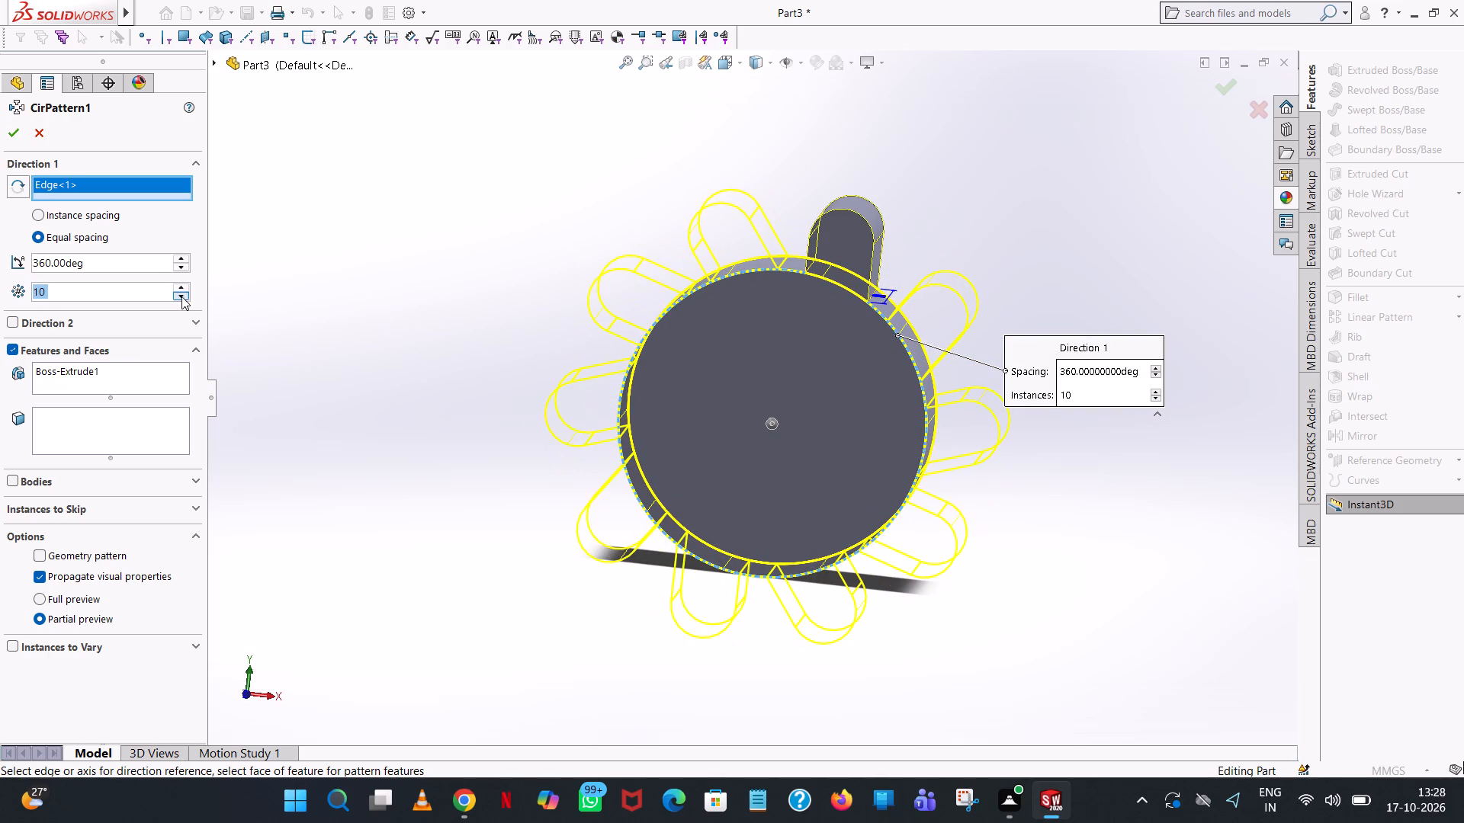
{"action": "middle_click", "coordinate": [542, 272]}
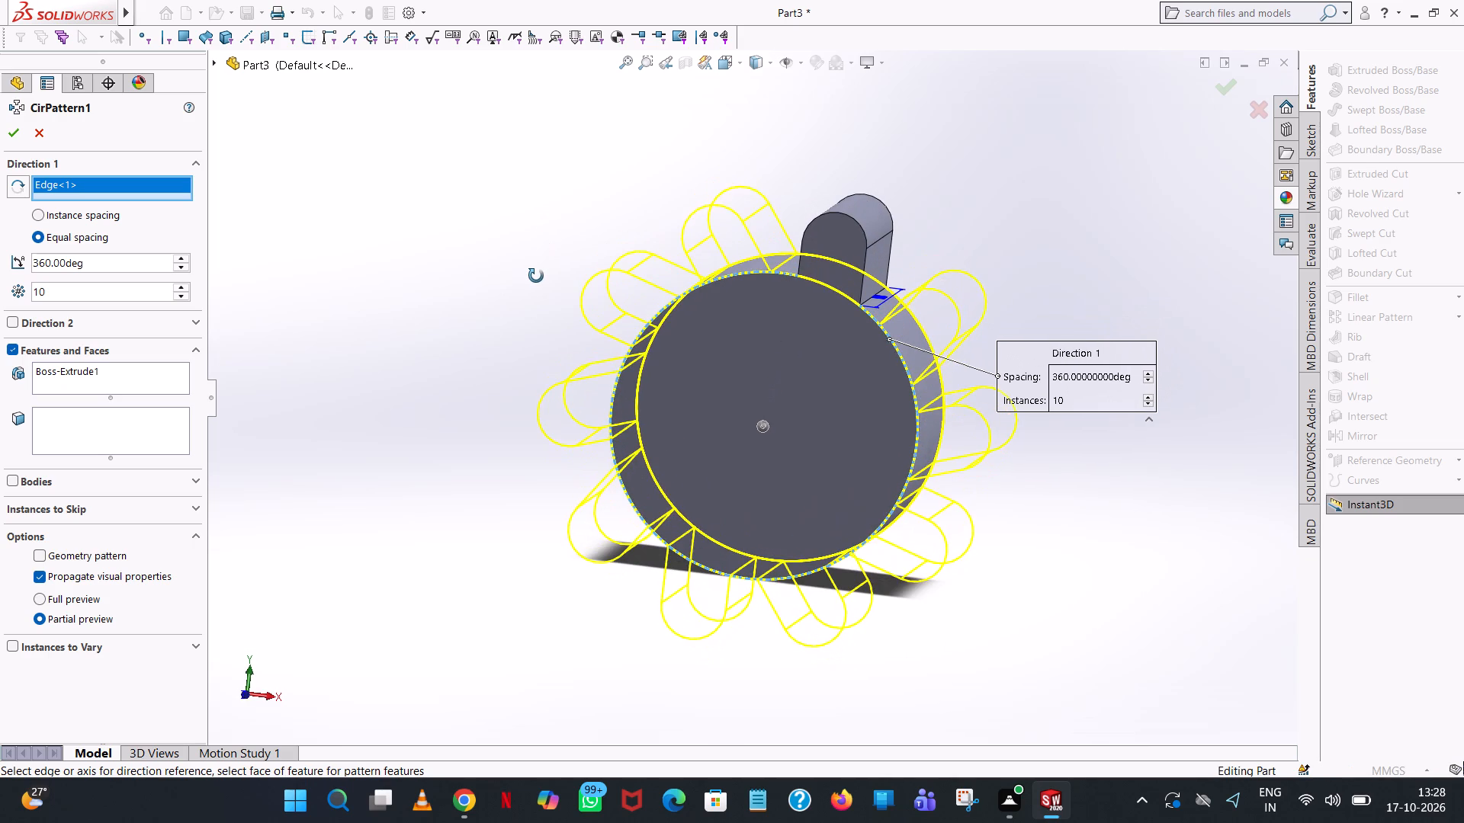
{"action": "left_click", "coordinate": [23, 129]}
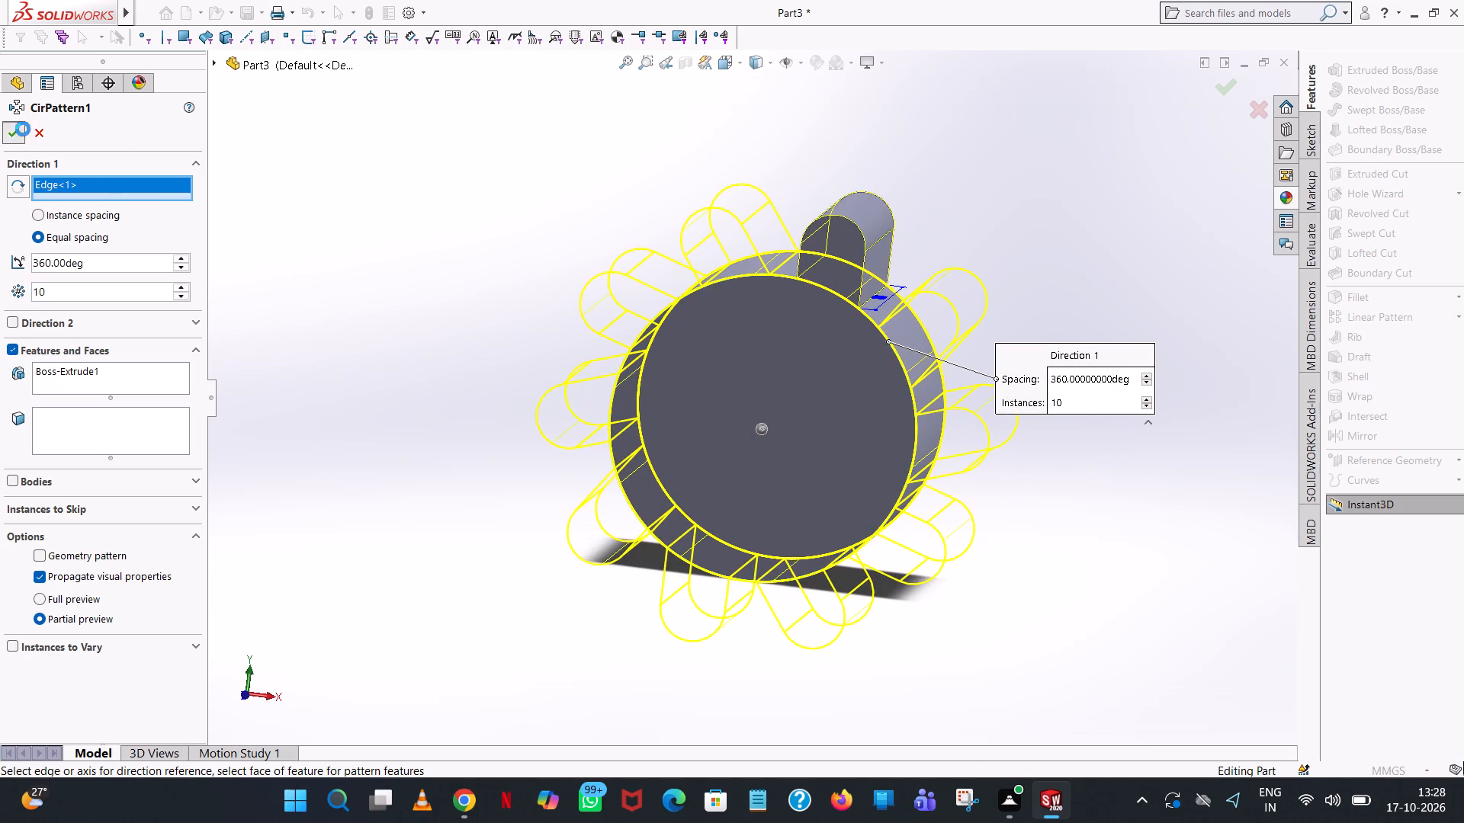
{"action": "left_click", "coordinate": [592, 134]}
Examine the patterned gear body and its teeth from several sides.
{"action": "middle_click_drag", "start_coordinate": [939, 174], "coordinate": [949, 149]}
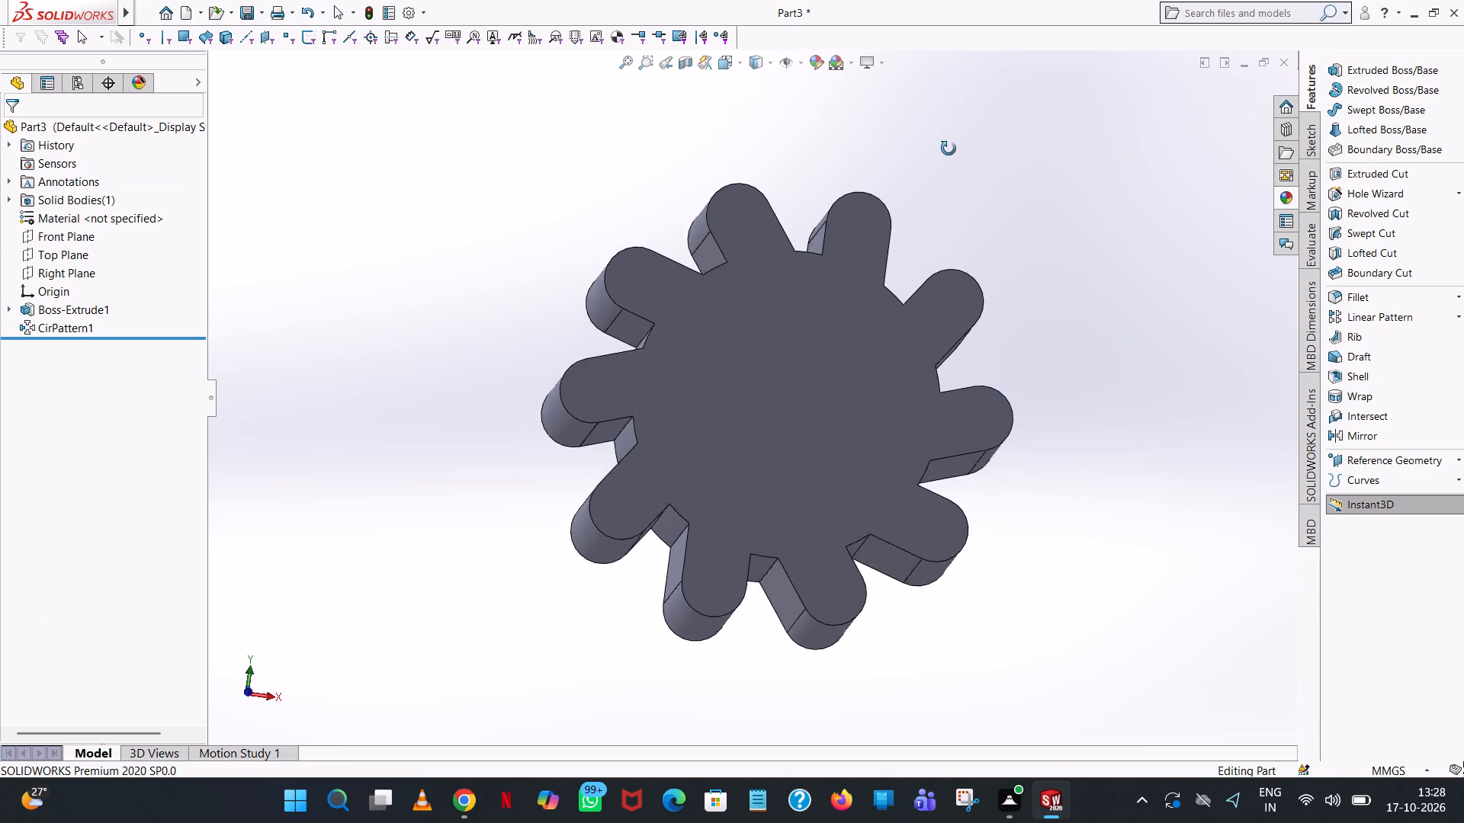
{"action": "middle_click_drag", "start_coordinate": [949, 149], "coordinate": [943, 205]}
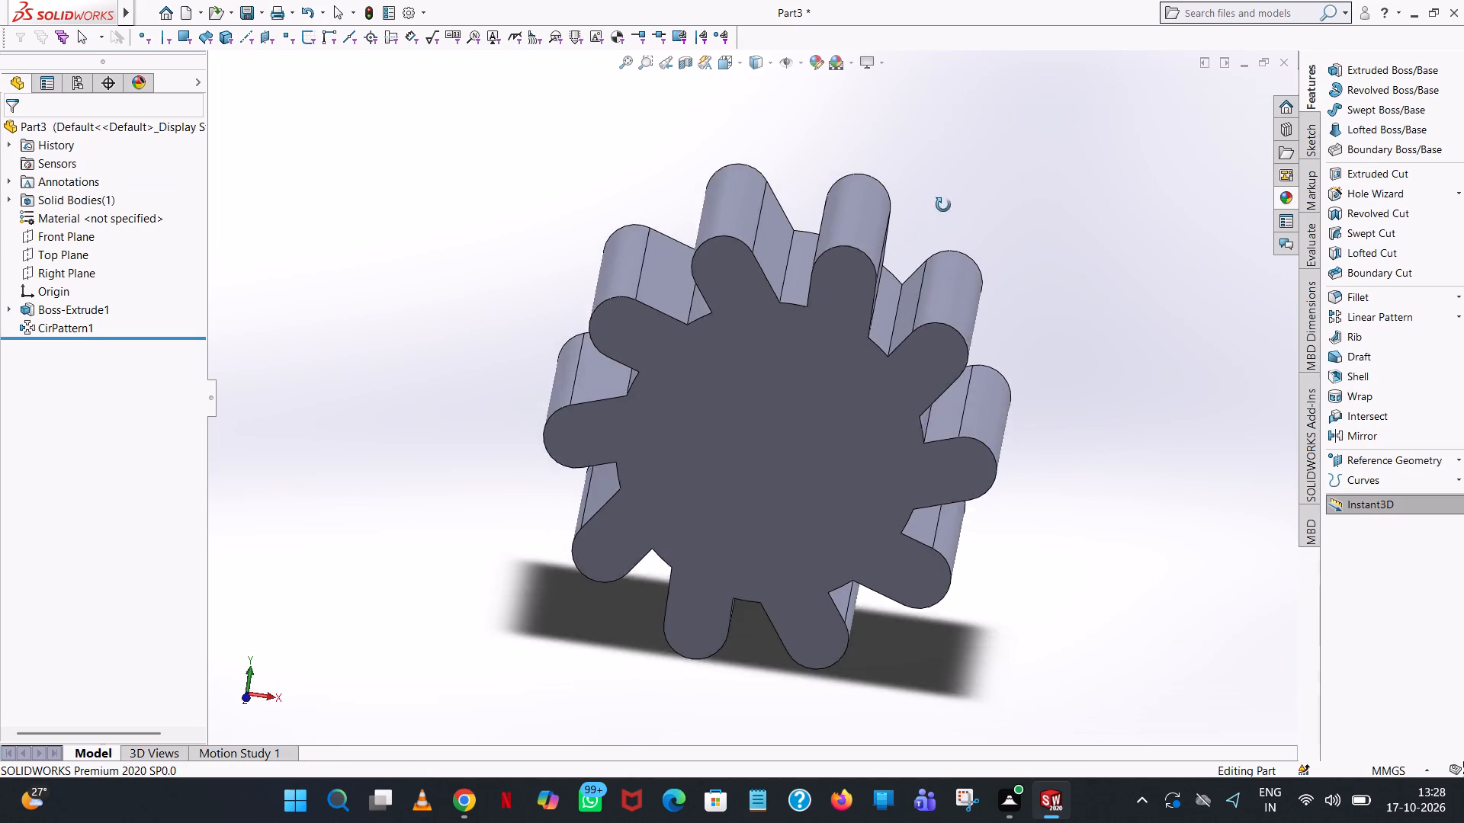
{"action": "middle_click_drag", "start_coordinate": [943, 205], "coordinate": [780, 328]}
{"action": "scroll", "coordinate": [604, 363], "scroll_direction": "up", "scroll_amount": 1}
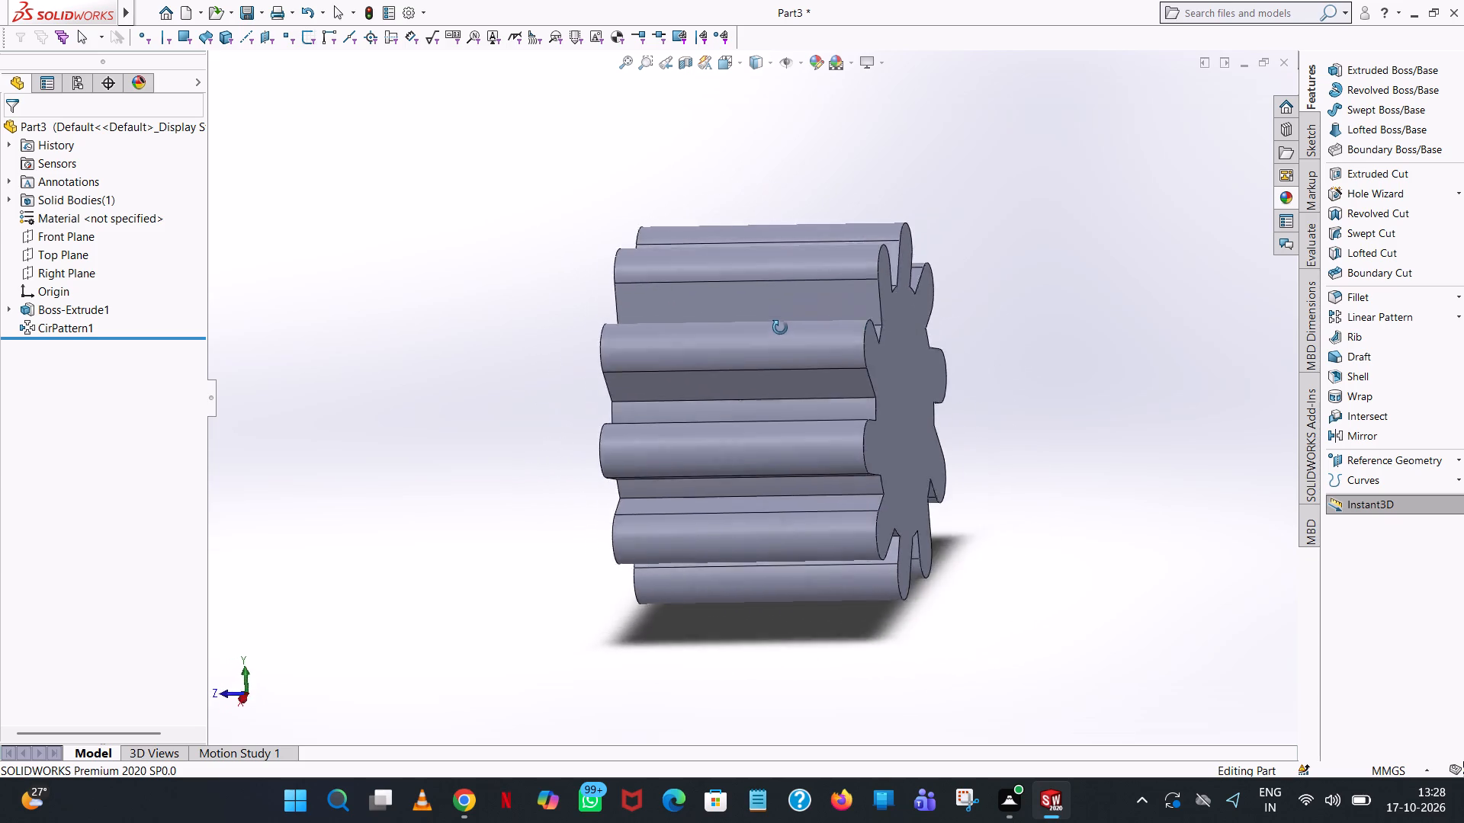
{"action": "middle_click_drag", "start_coordinate": [780, 328], "coordinate": [953, 297]}
{"action": "scroll", "coordinate": [814, 338], "scroll_direction": "up", "scroll_amount": 6}
{"action": "middle_click_drag", "start_coordinate": [761, 407], "coordinate": [756, 426]}
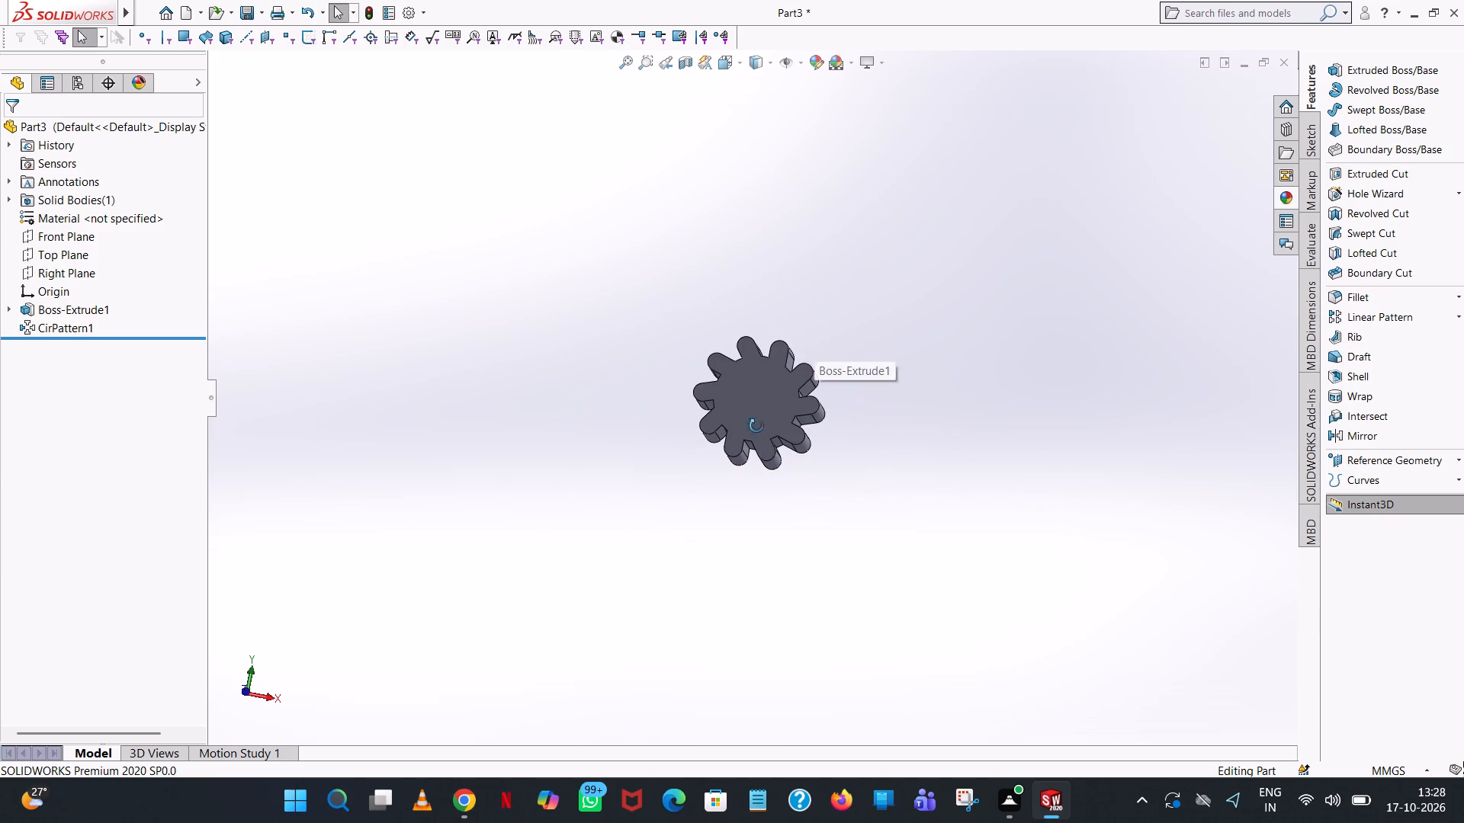
{"action": "middle_click_drag", "start_coordinate": [756, 426], "coordinate": [737, 466]}
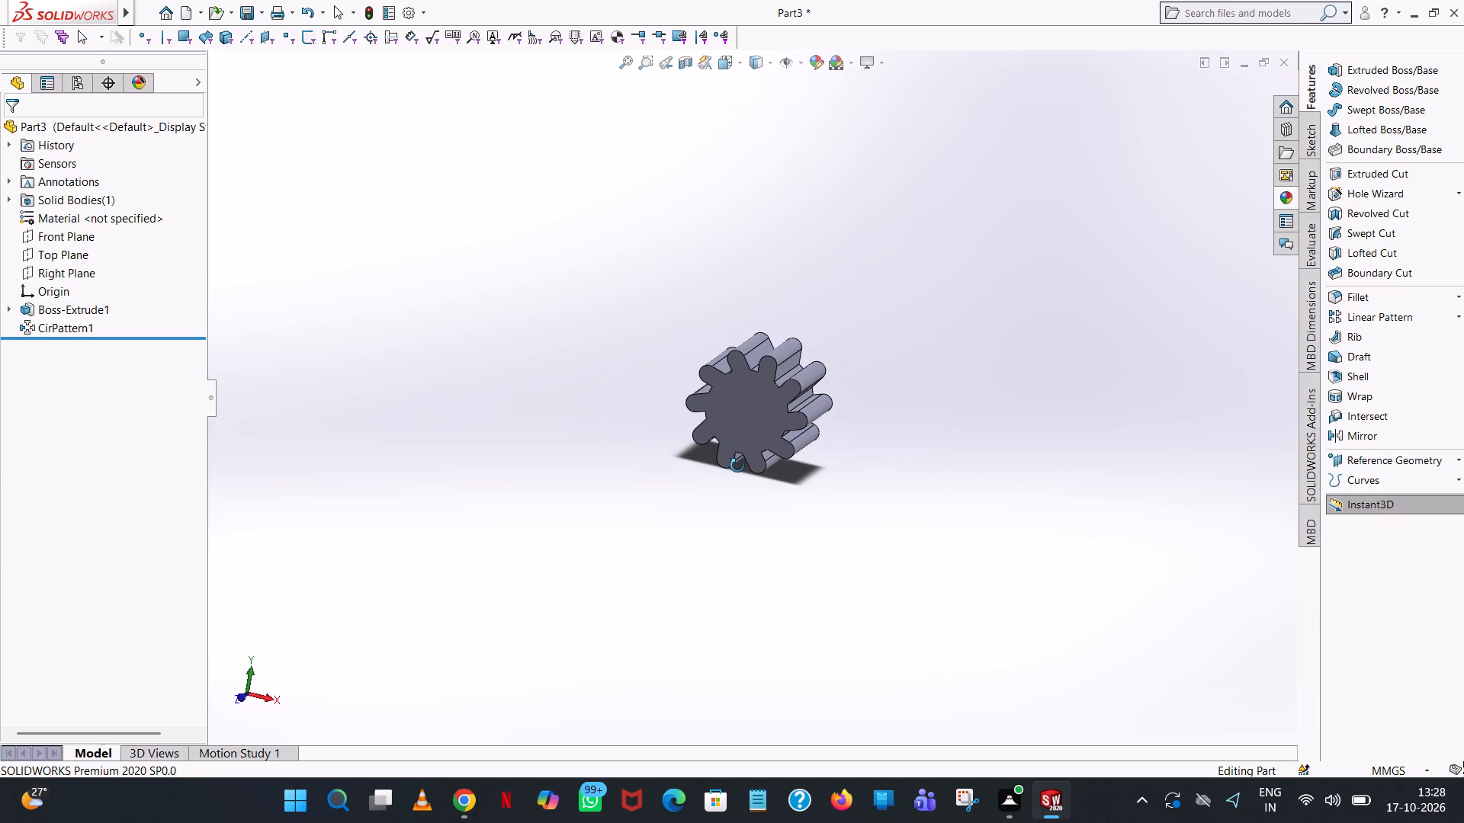
{"action": "middle_click_drag", "start_coordinate": [737, 466], "coordinate": [702, 378]}
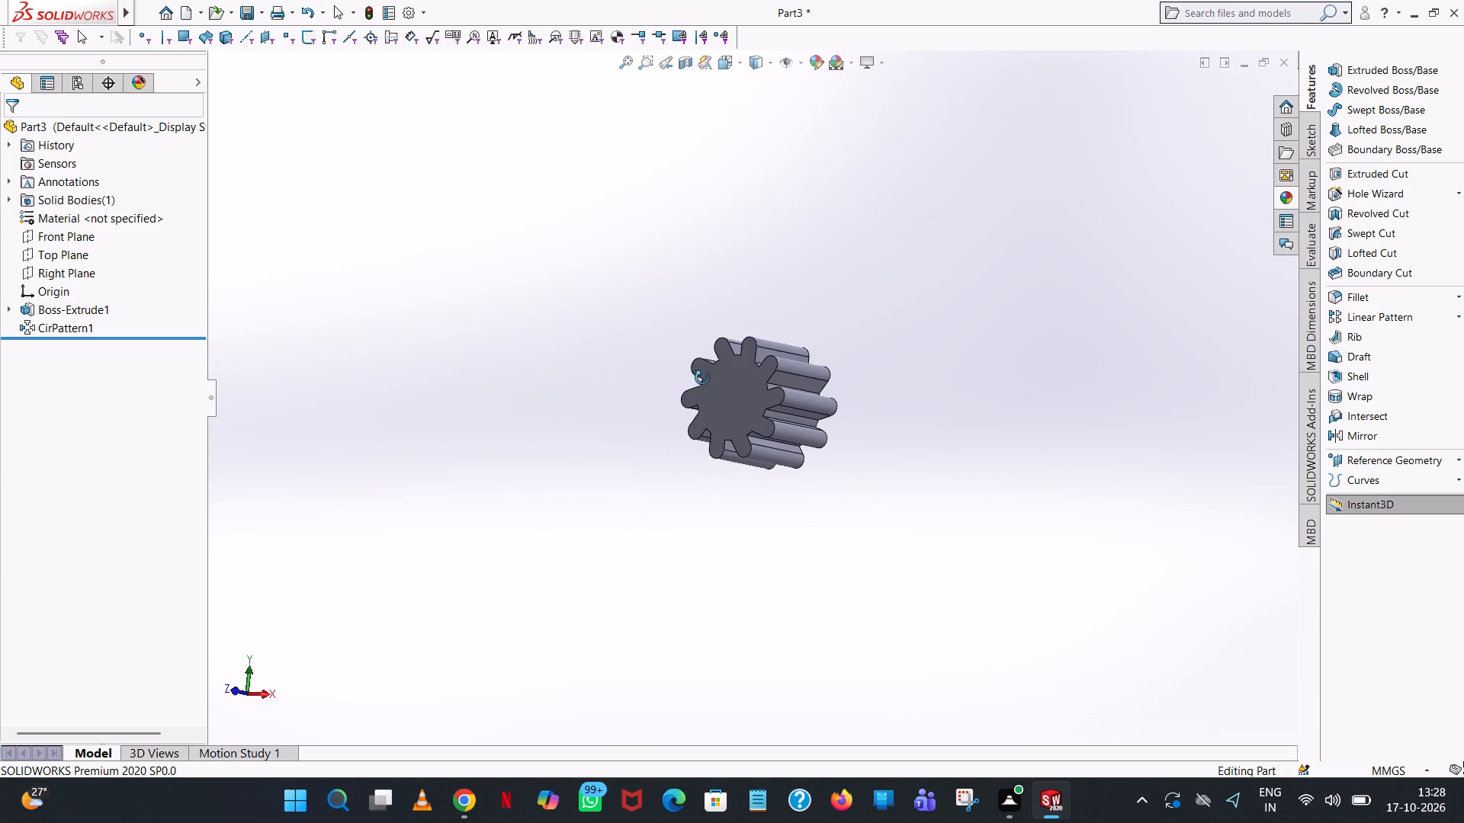
{"action": "middle_click_drag", "start_coordinate": [702, 378], "coordinate": [750, 438]}
{"action": "scroll", "coordinate": [737, 415], "scroll_direction": "up", "scroll_amount": 1}
{"action": "scroll", "coordinate": [781, 419], "scroll_direction": "down", "scroll_amount": 6}
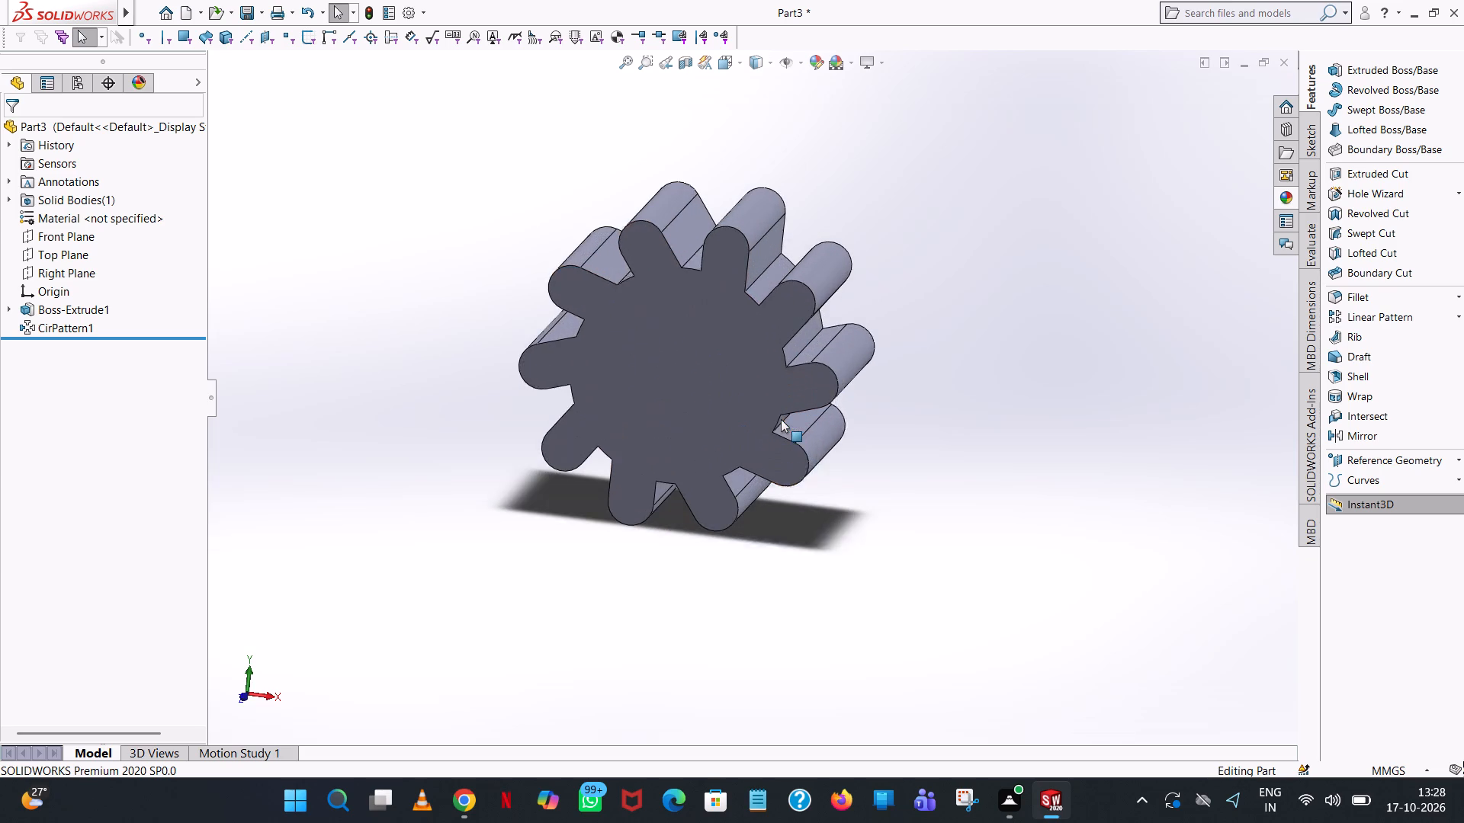
{"action": "scroll", "coordinate": [781, 419], "scroll_direction": "down", "scroll_amount": 1}
{"action": "scroll", "coordinate": [705, 251], "scroll_direction": "down", "scroll_amount": 2}
{"action": "middle_click_drag", "start_coordinate": [708, 252], "coordinate": [719, 216]}
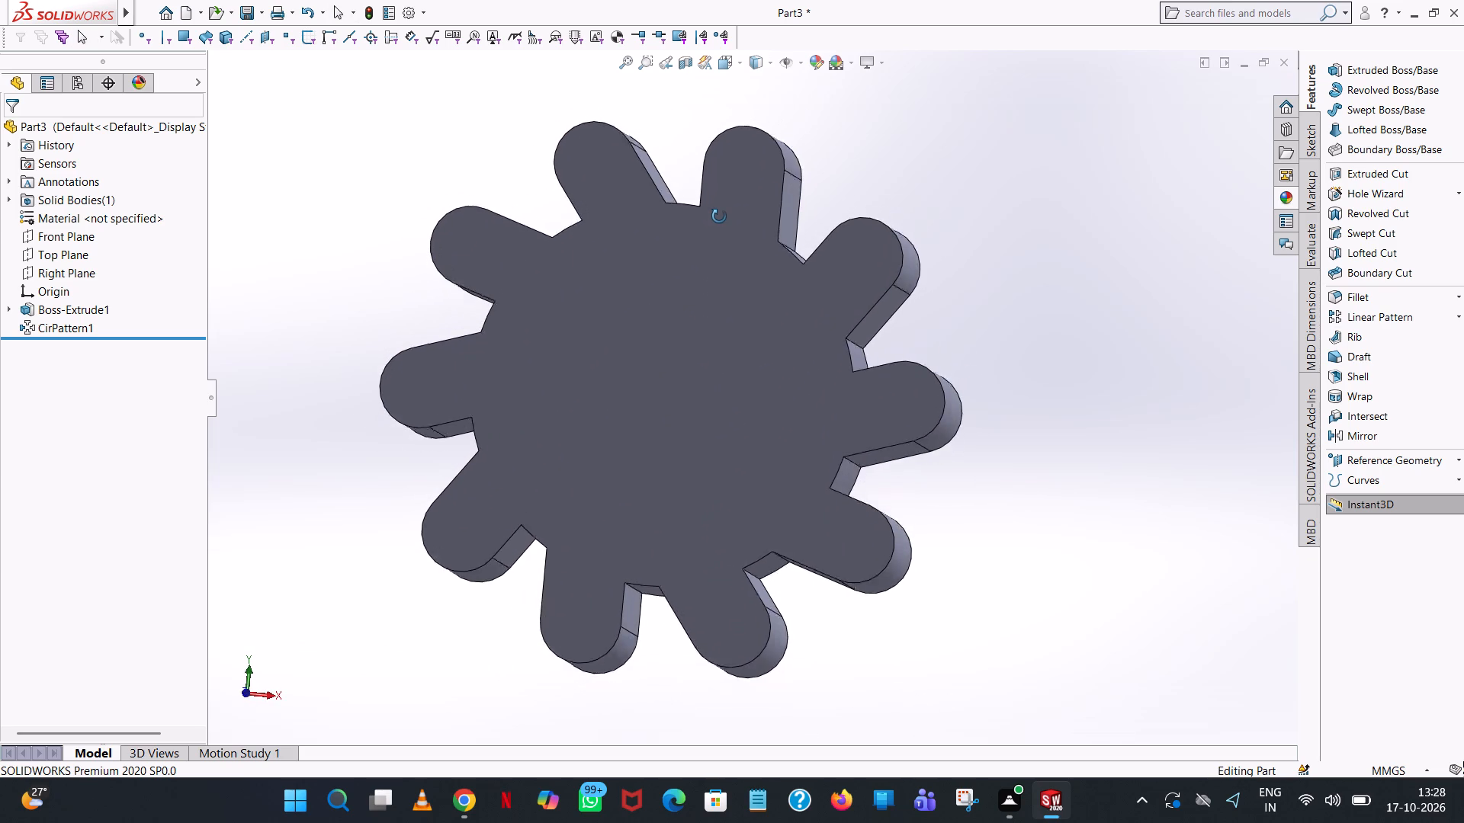
{"action": "middle_click_drag", "start_coordinate": [719, 216], "coordinate": [718, 223]}
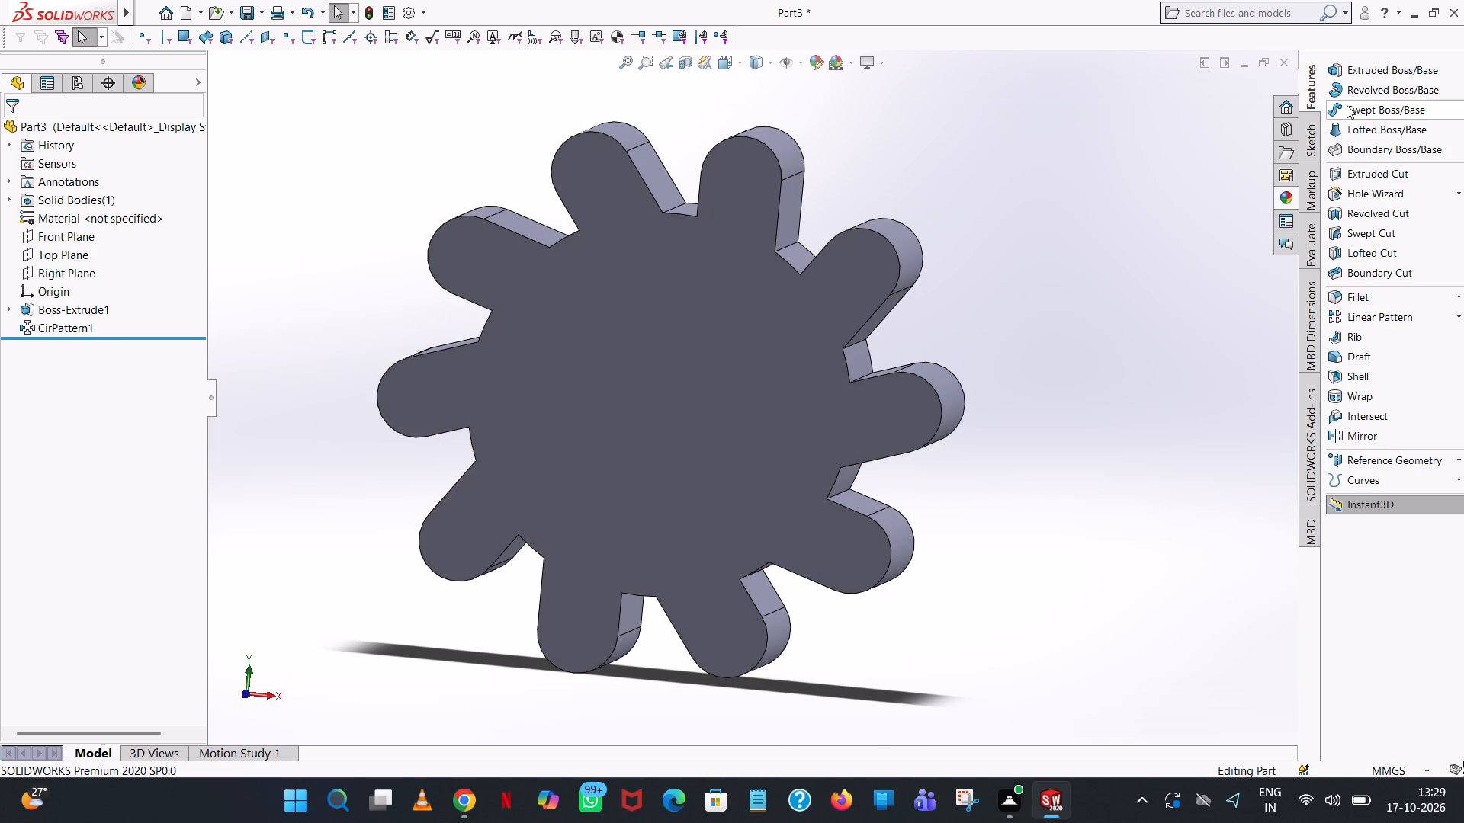
Begin an extruded cut on the gear's front end face and sketch an origin-centred circle with a radius of 7.5/2 mm.
{"action": "left_click", "coordinate": [1366, 180]}
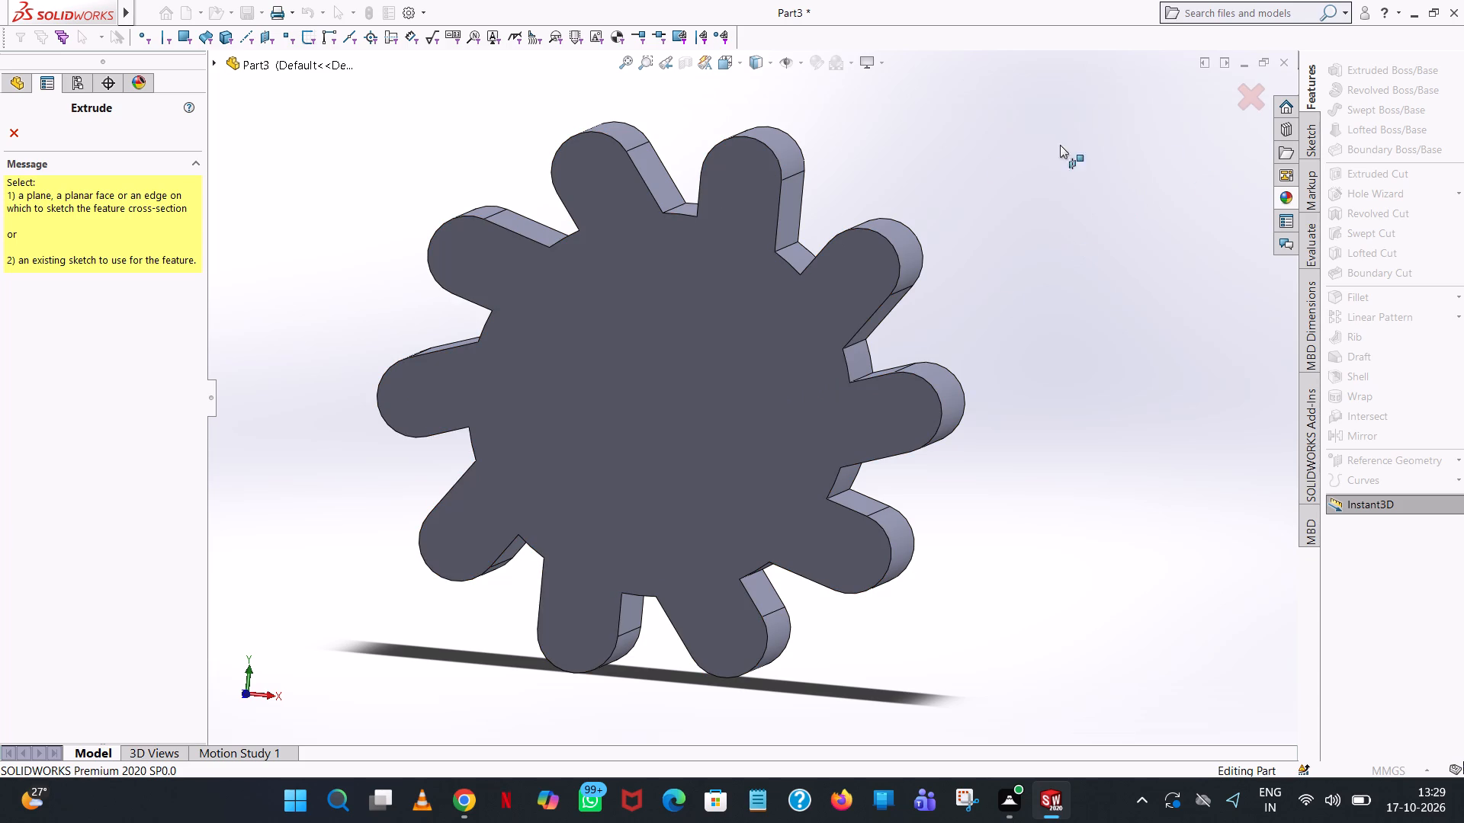
{"action": "left_click", "coordinate": [13, 133]}
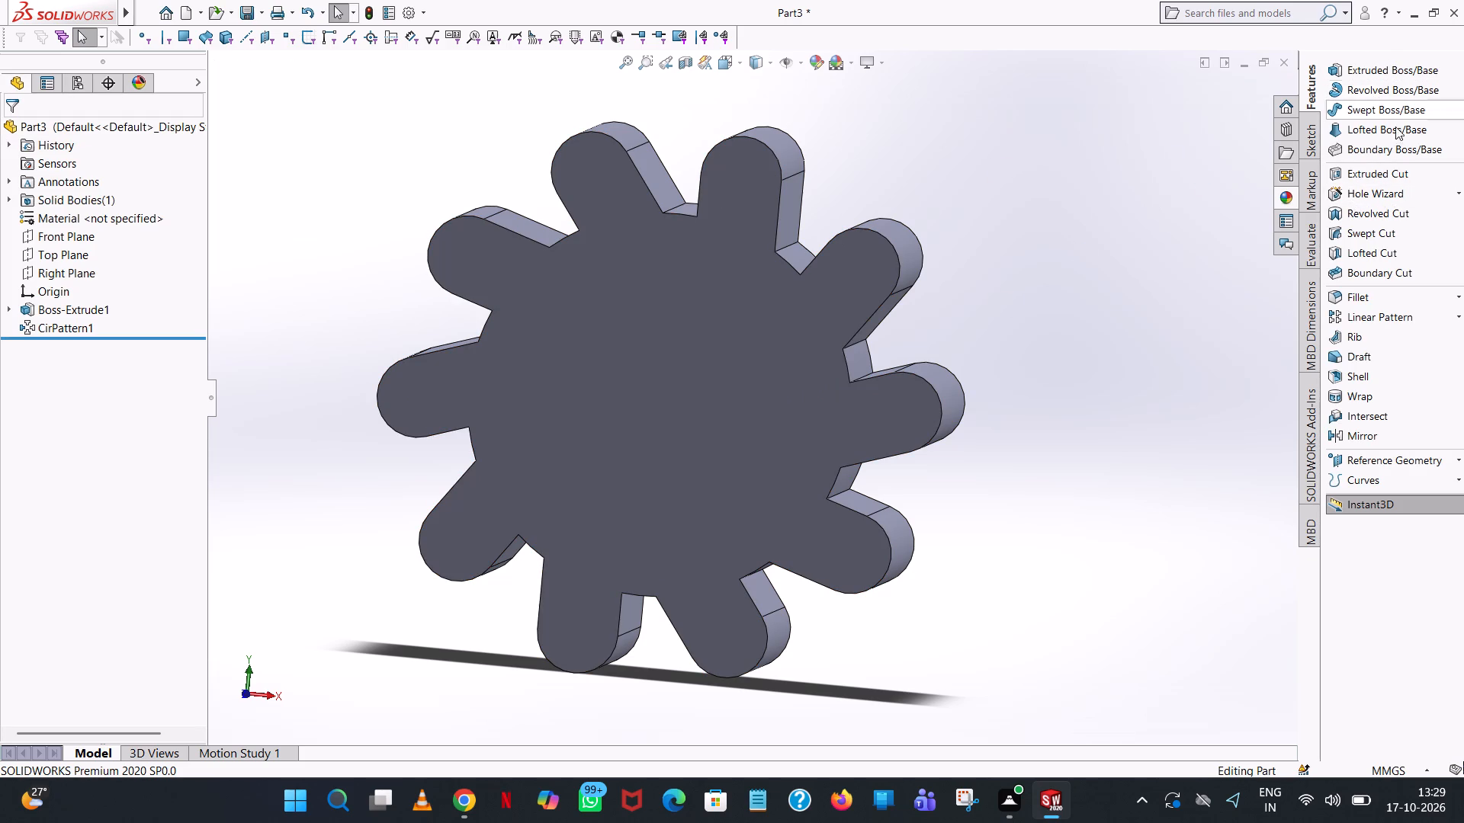
{"action": "left_click", "coordinate": [1388, 177]}
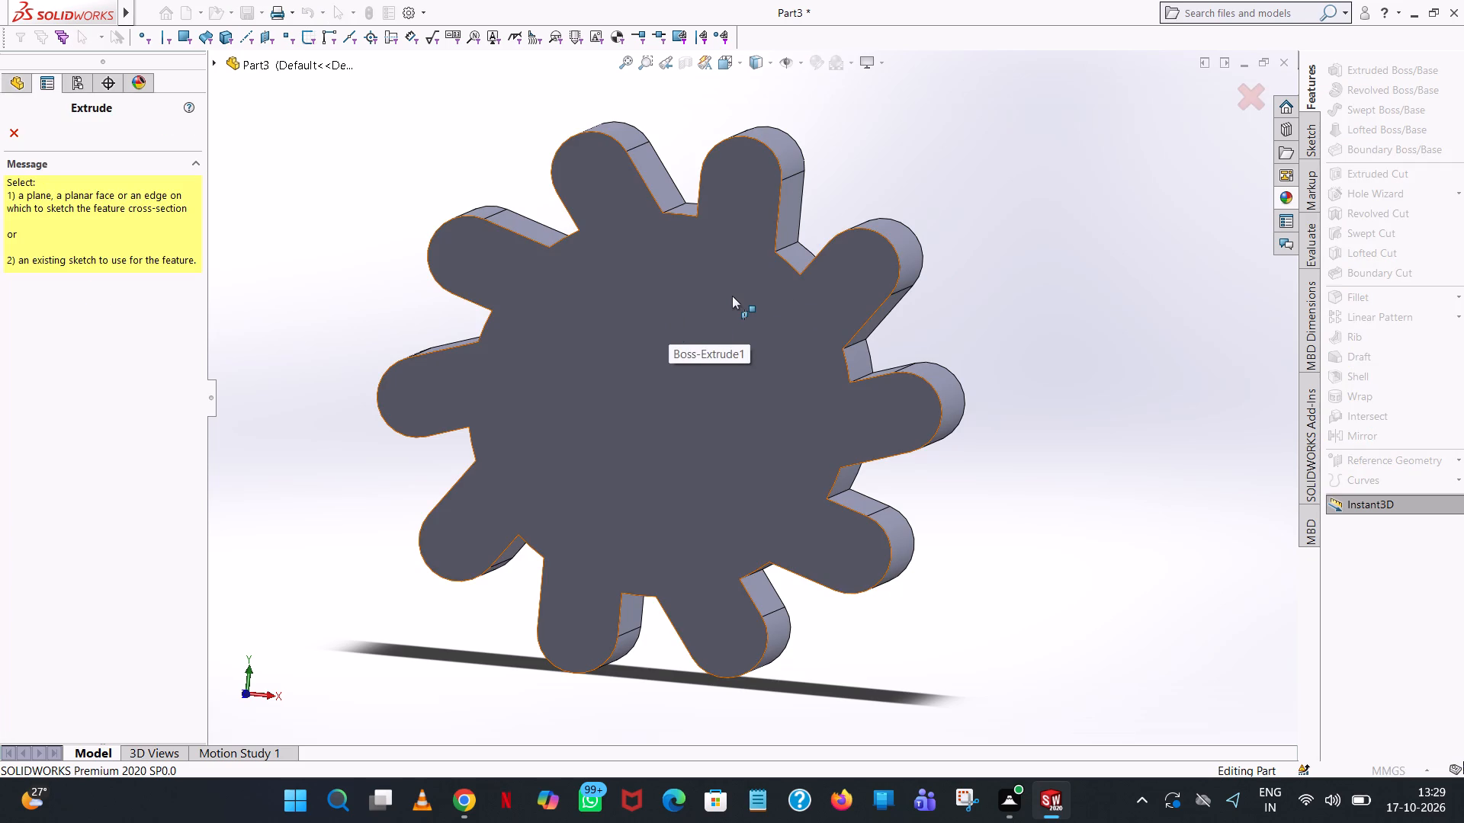
{"action": "key", "text": "ctrl+7"}
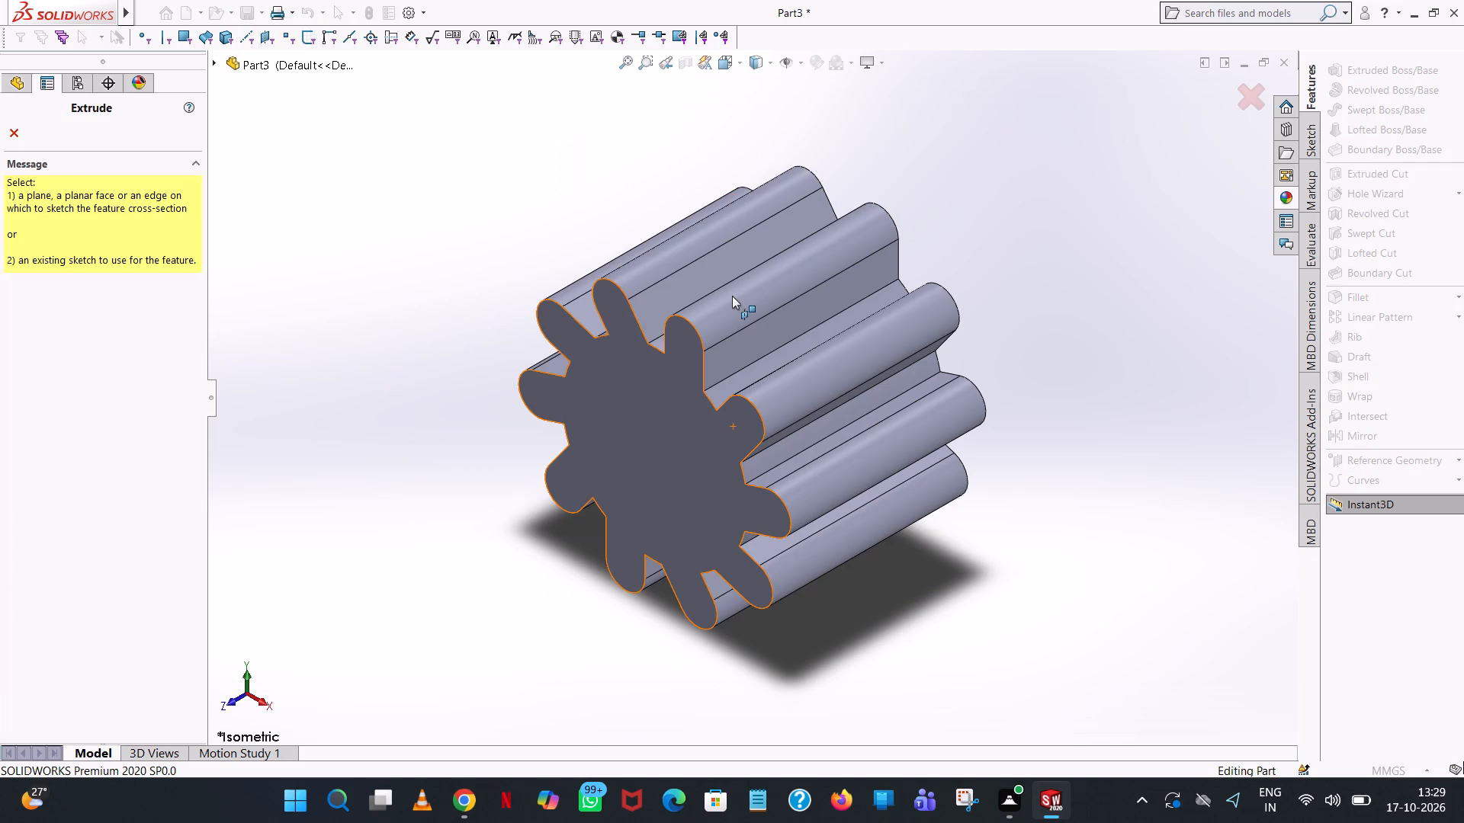
{"action": "left_click", "coordinate": [640, 440]}
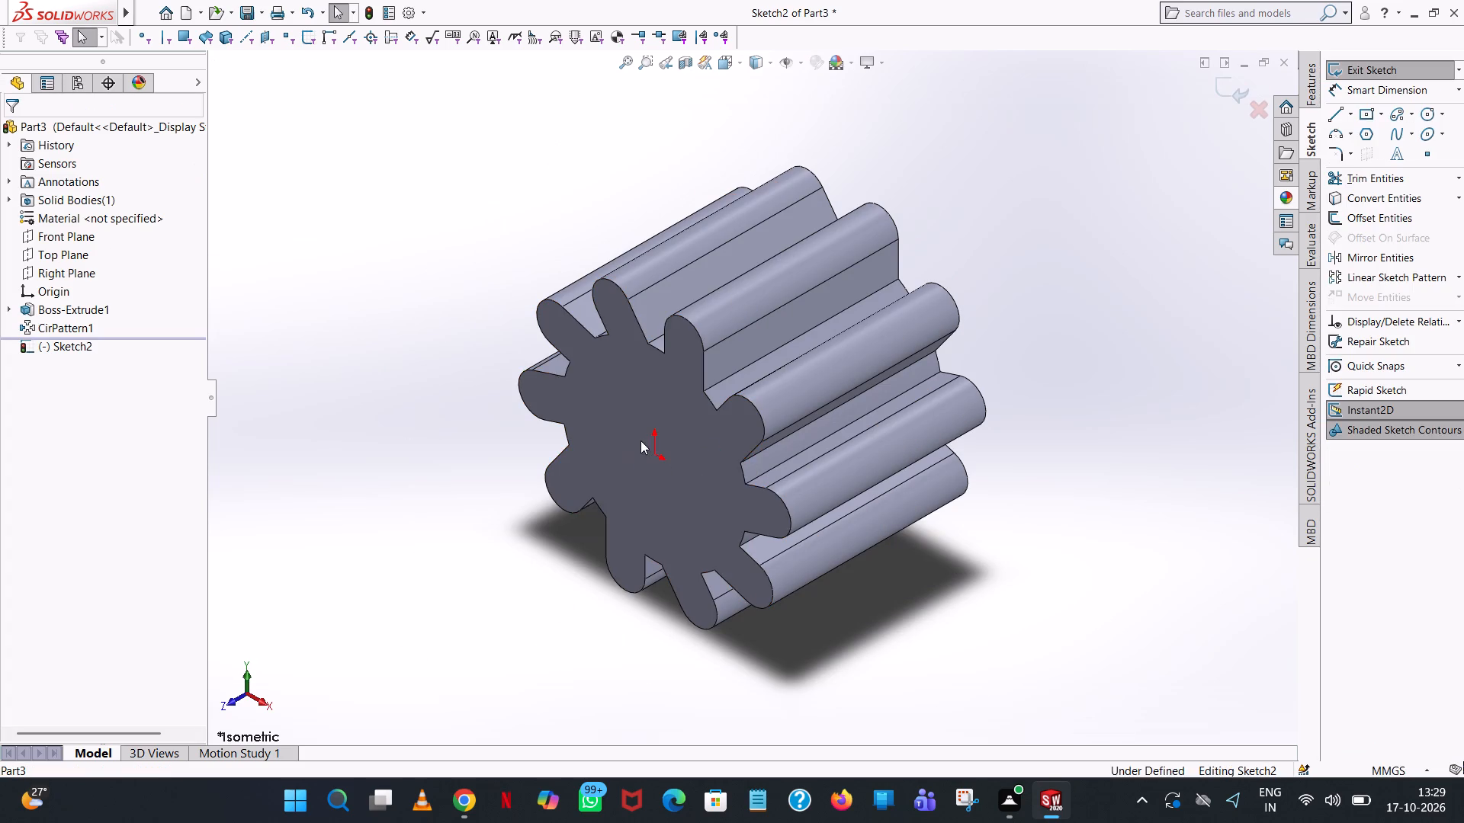
{"action": "left_click", "coordinate": [1427, 112]}
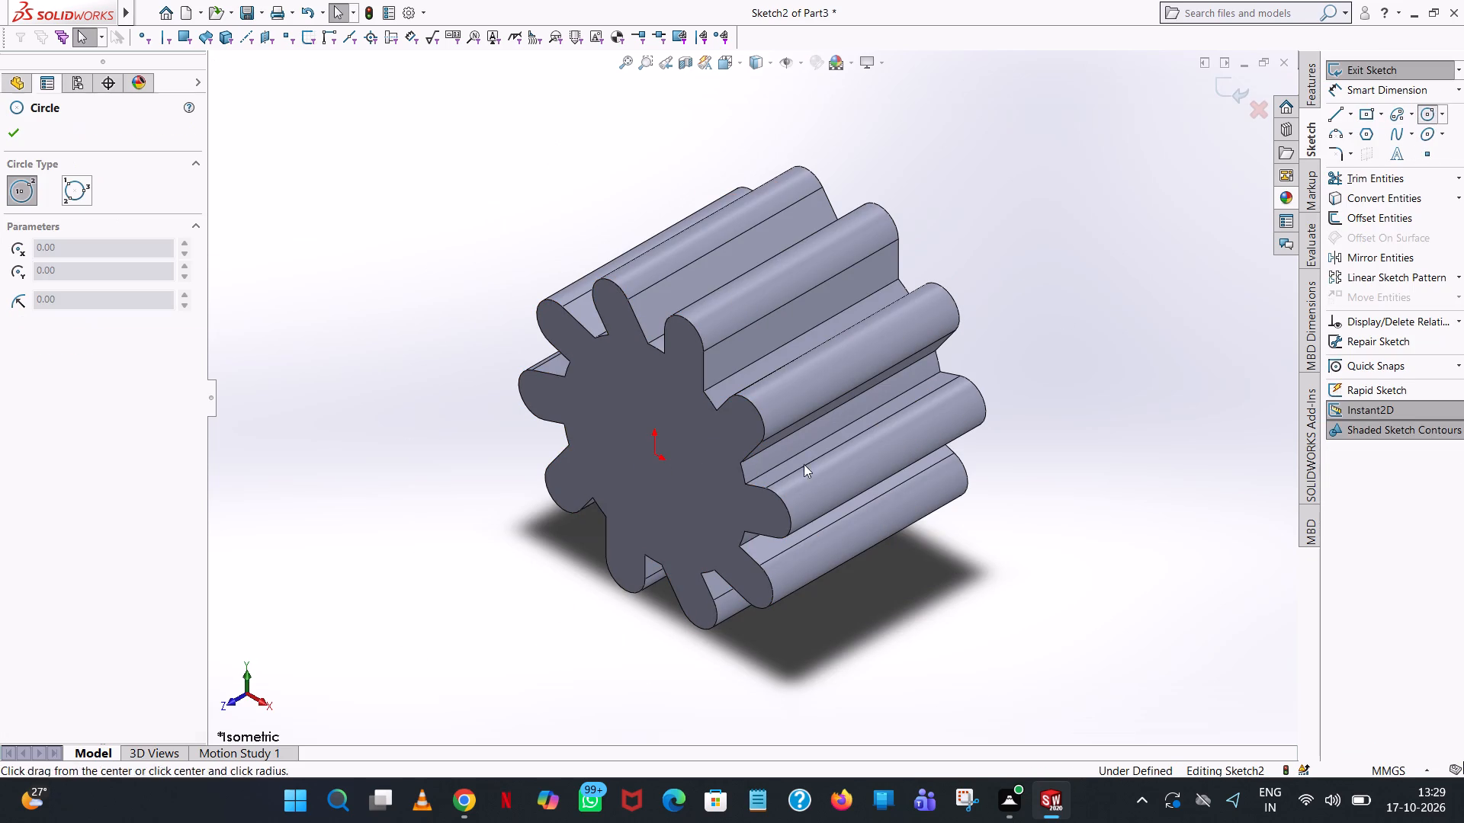
{"action": "scroll", "coordinate": [666, 488], "scroll_direction": "down", "scroll_amount": 3}
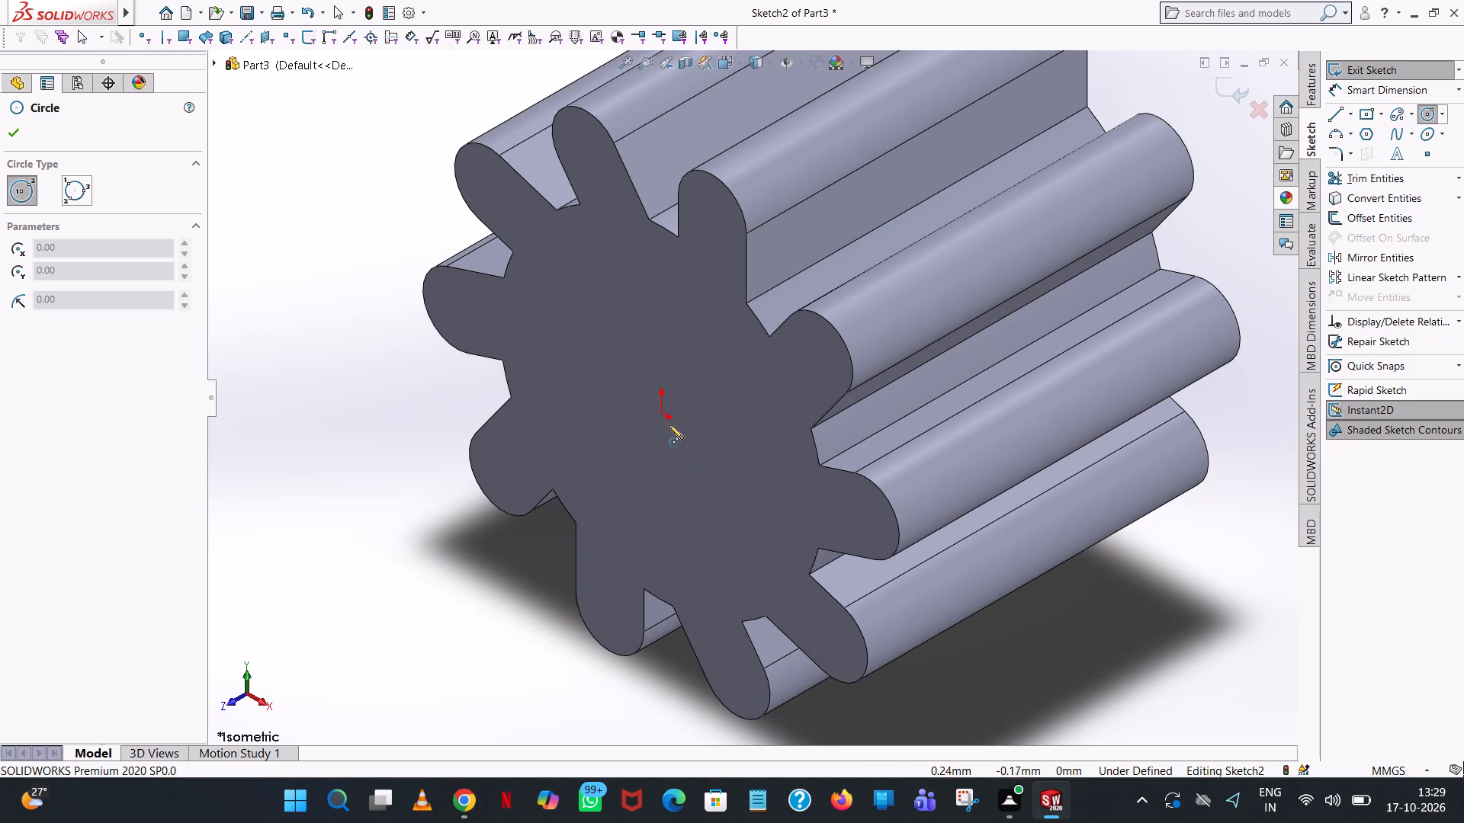
{"action": "left_click", "coordinate": [662, 416]}
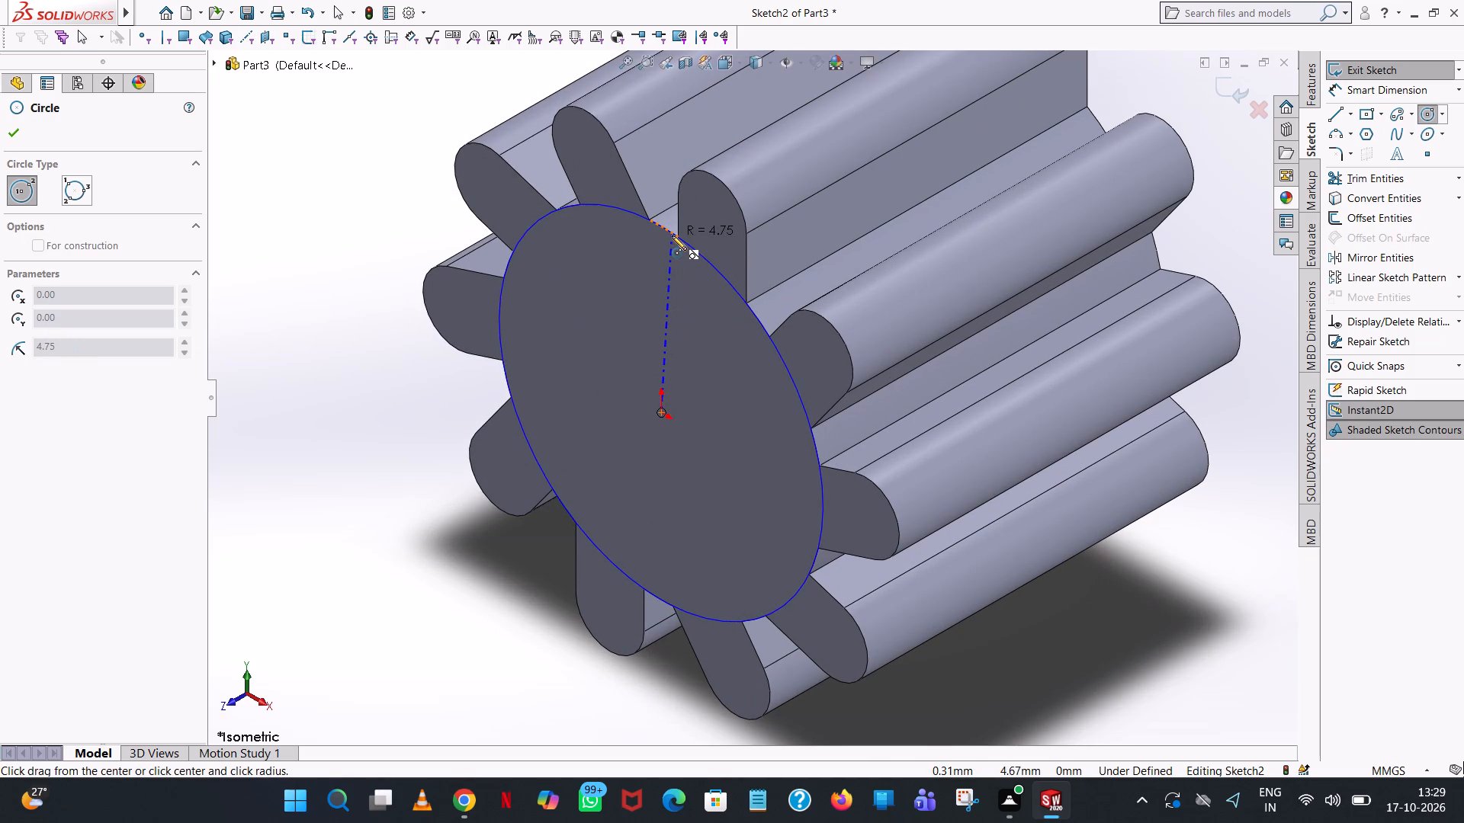
{"action": "left_click", "coordinate": [669, 291]}
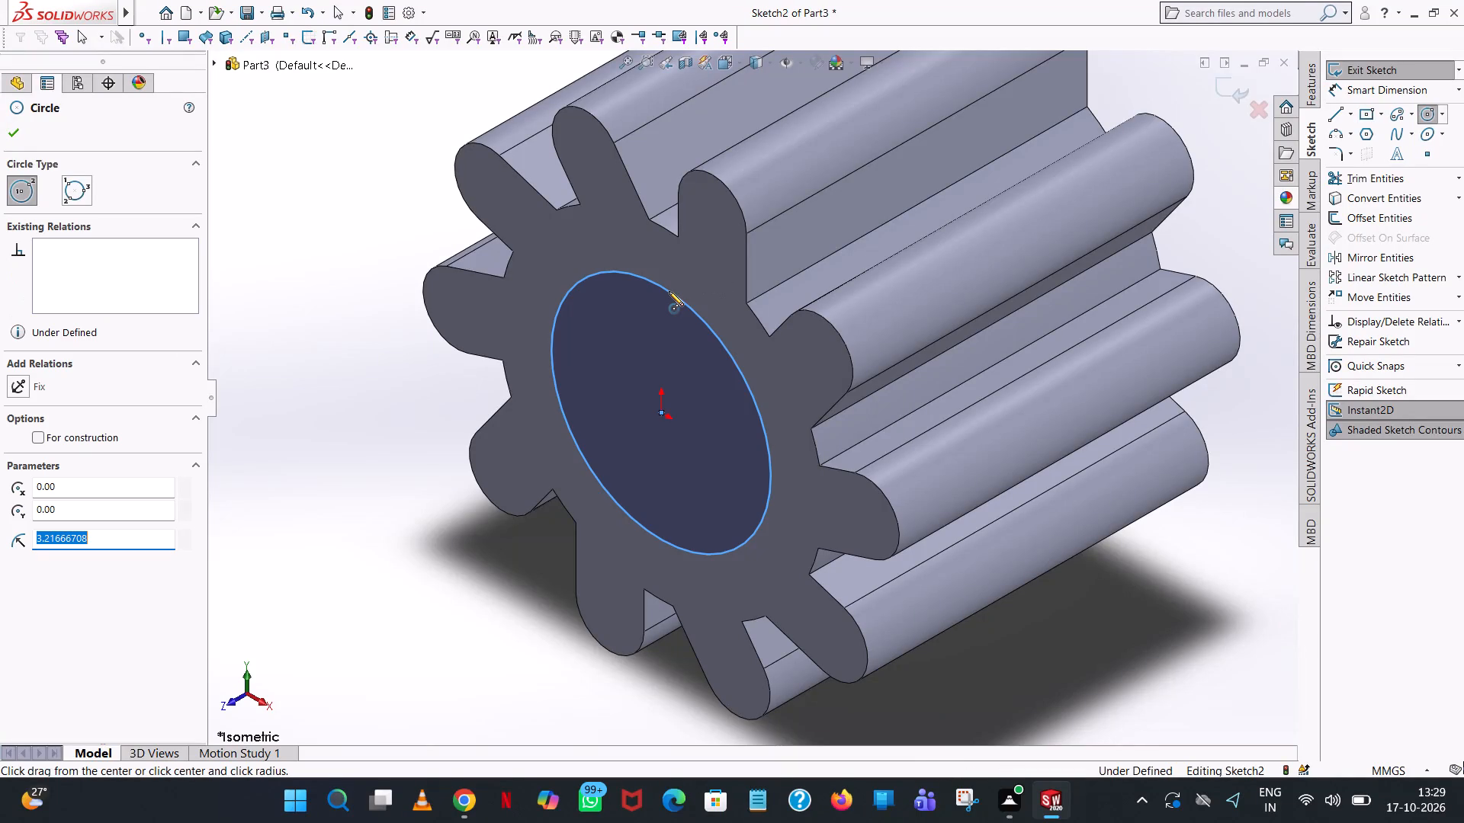
{"action": "key", "text": "7"}
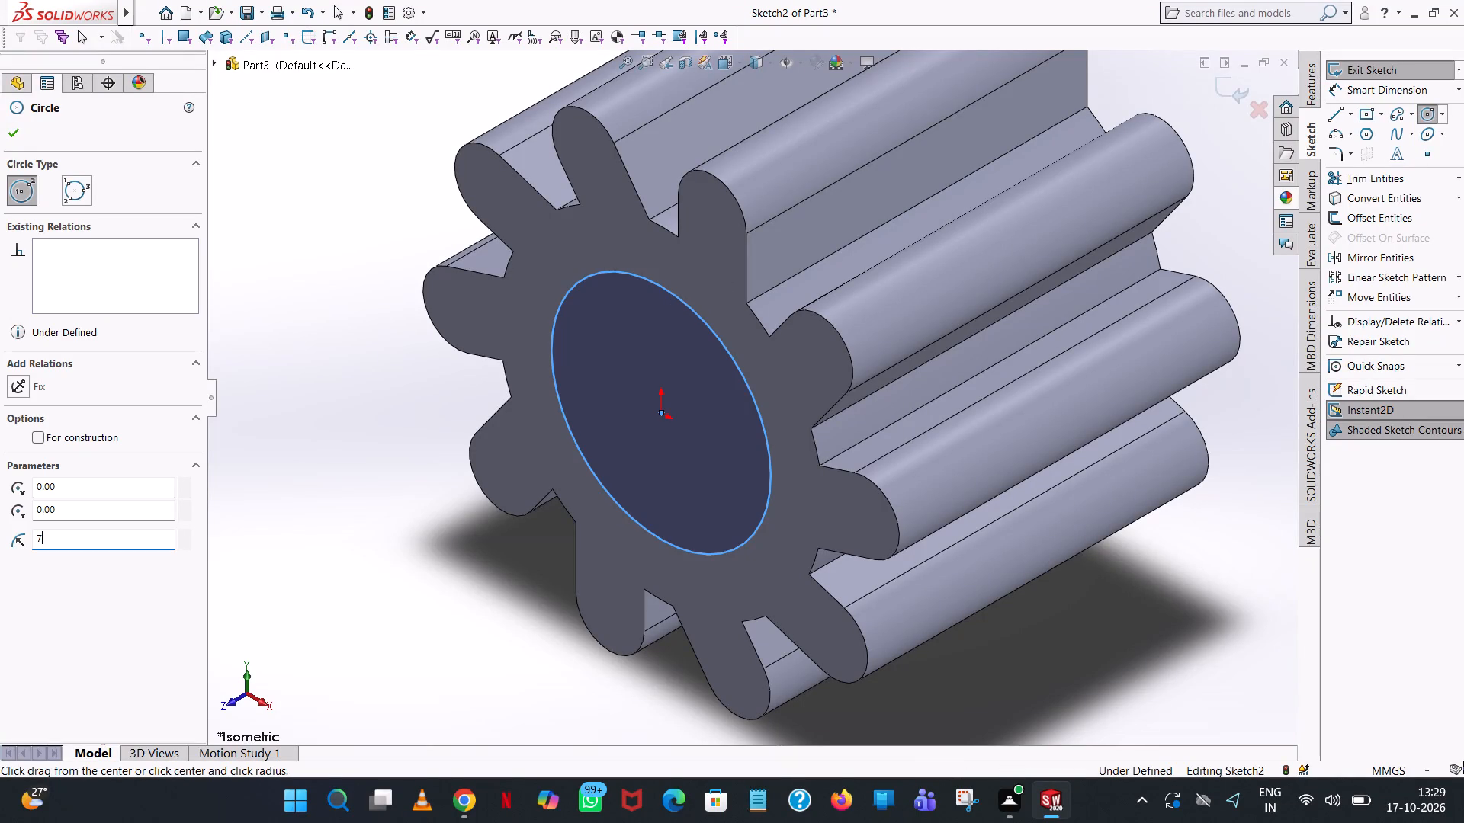
{"action": "key", "text": "period"}
{"action": "type", "text": "5/2"}
{"action": "key", "text": "Return"}
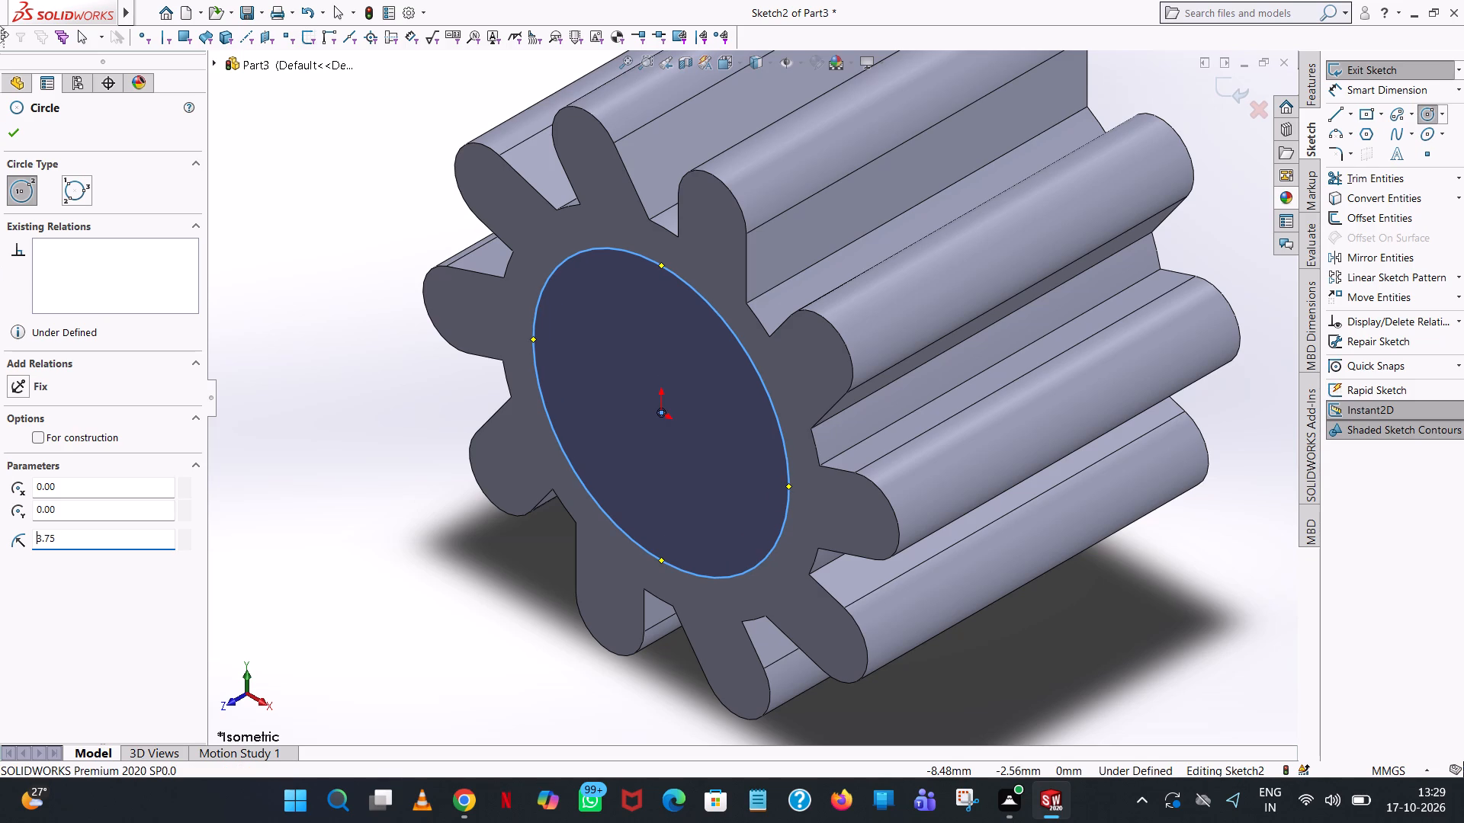
{"action": "left_click", "coordinate": [19, 126]}
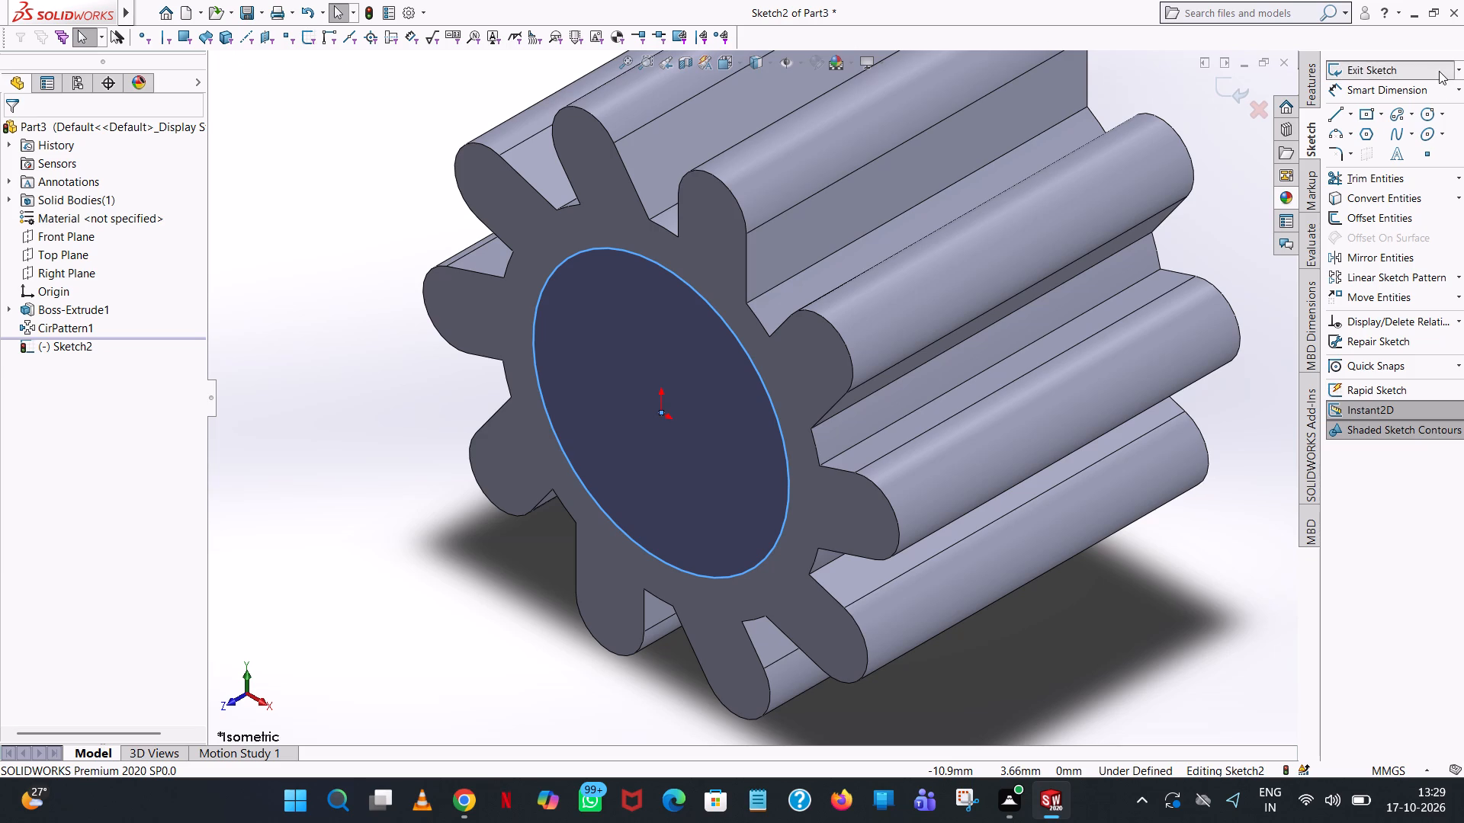
{"action": "left_click", "coordinate": [1356, 152]}
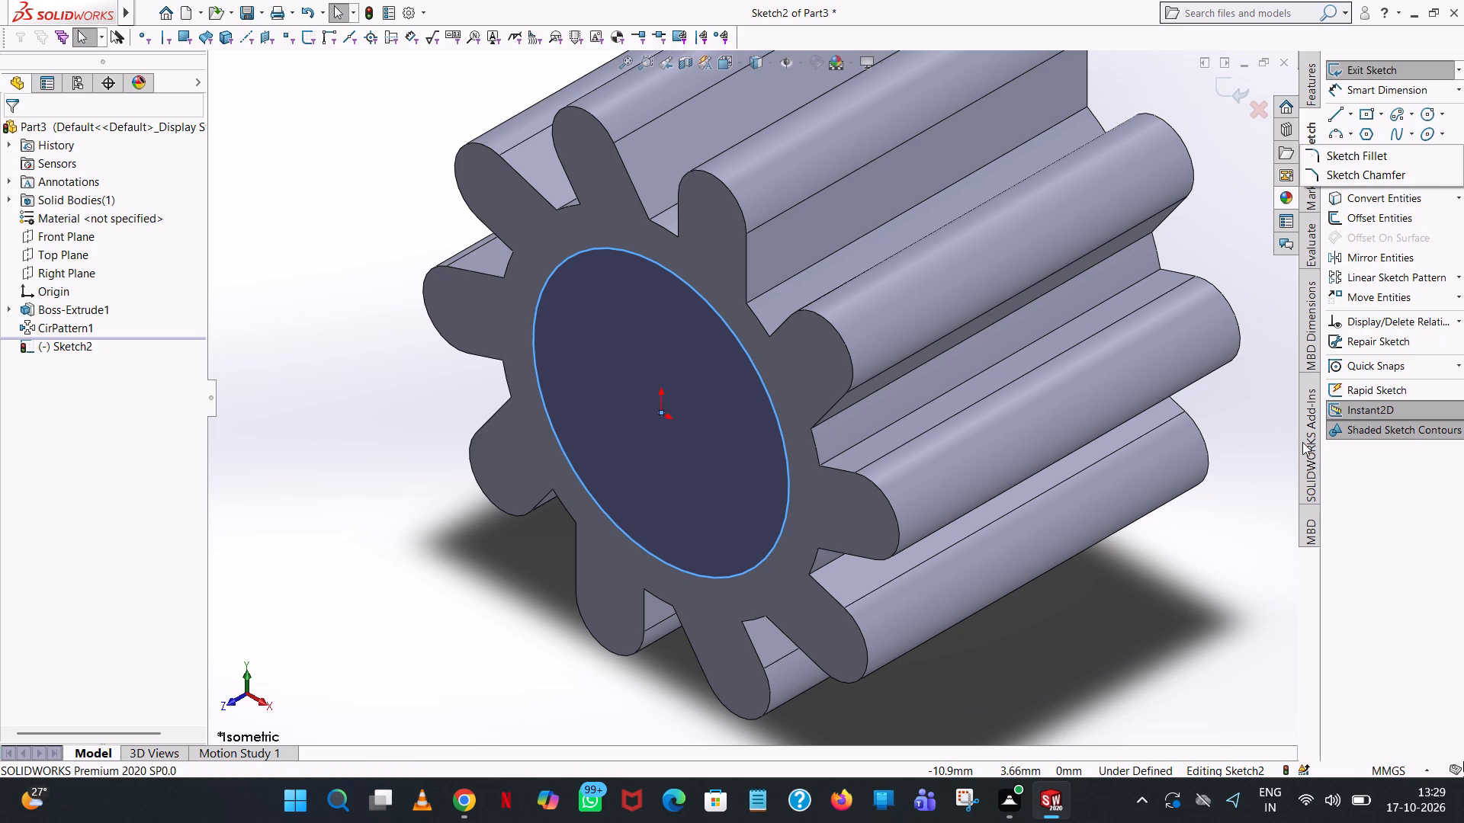
{"action": "left_click", "coordinate": [1283, 431]}
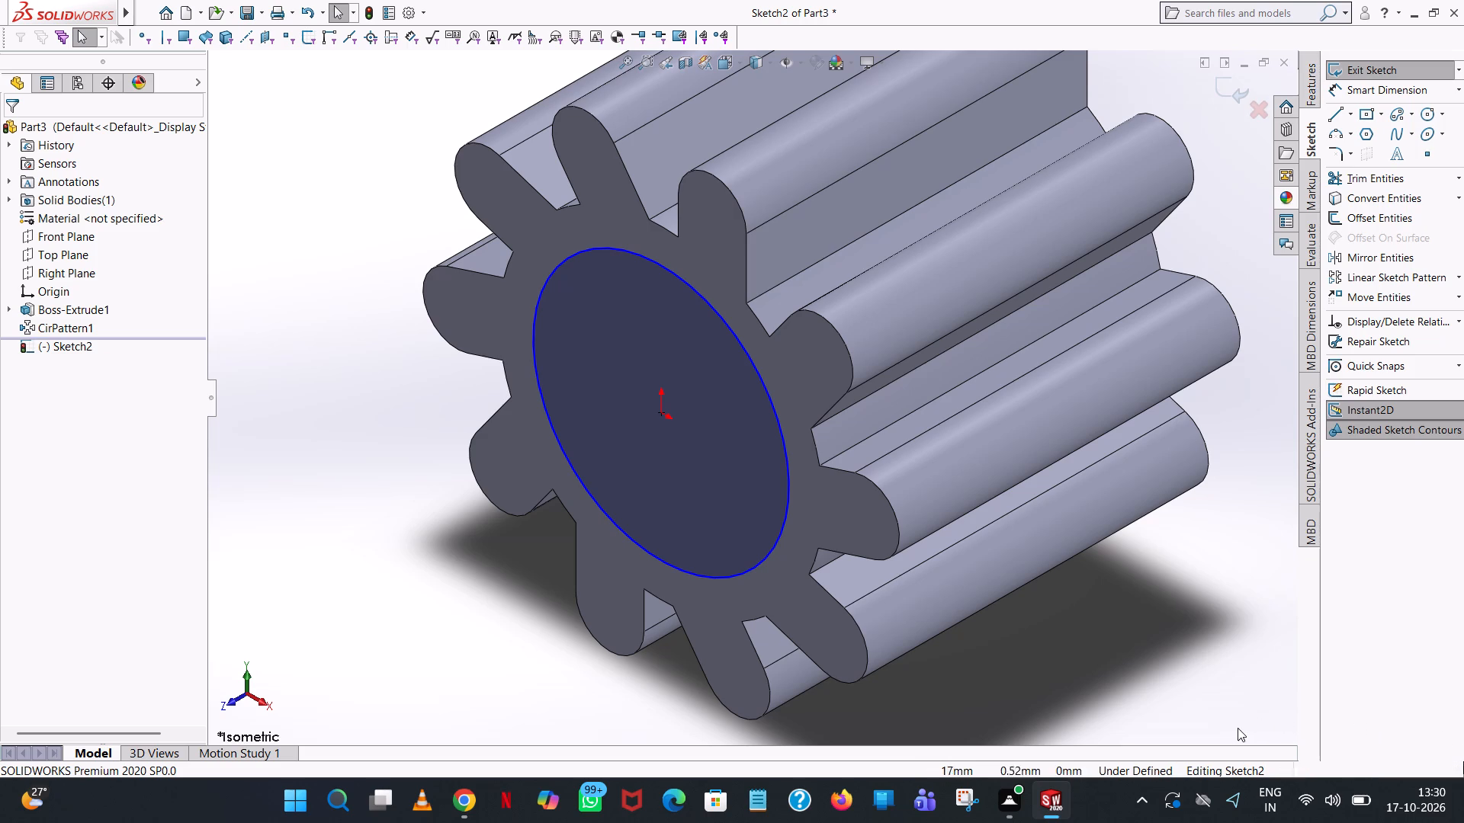
Cut the circle sketched on the gear's front face to a blind depth of 2 mm.
{"action": "left_click", "coordinate": [1314, 66]}
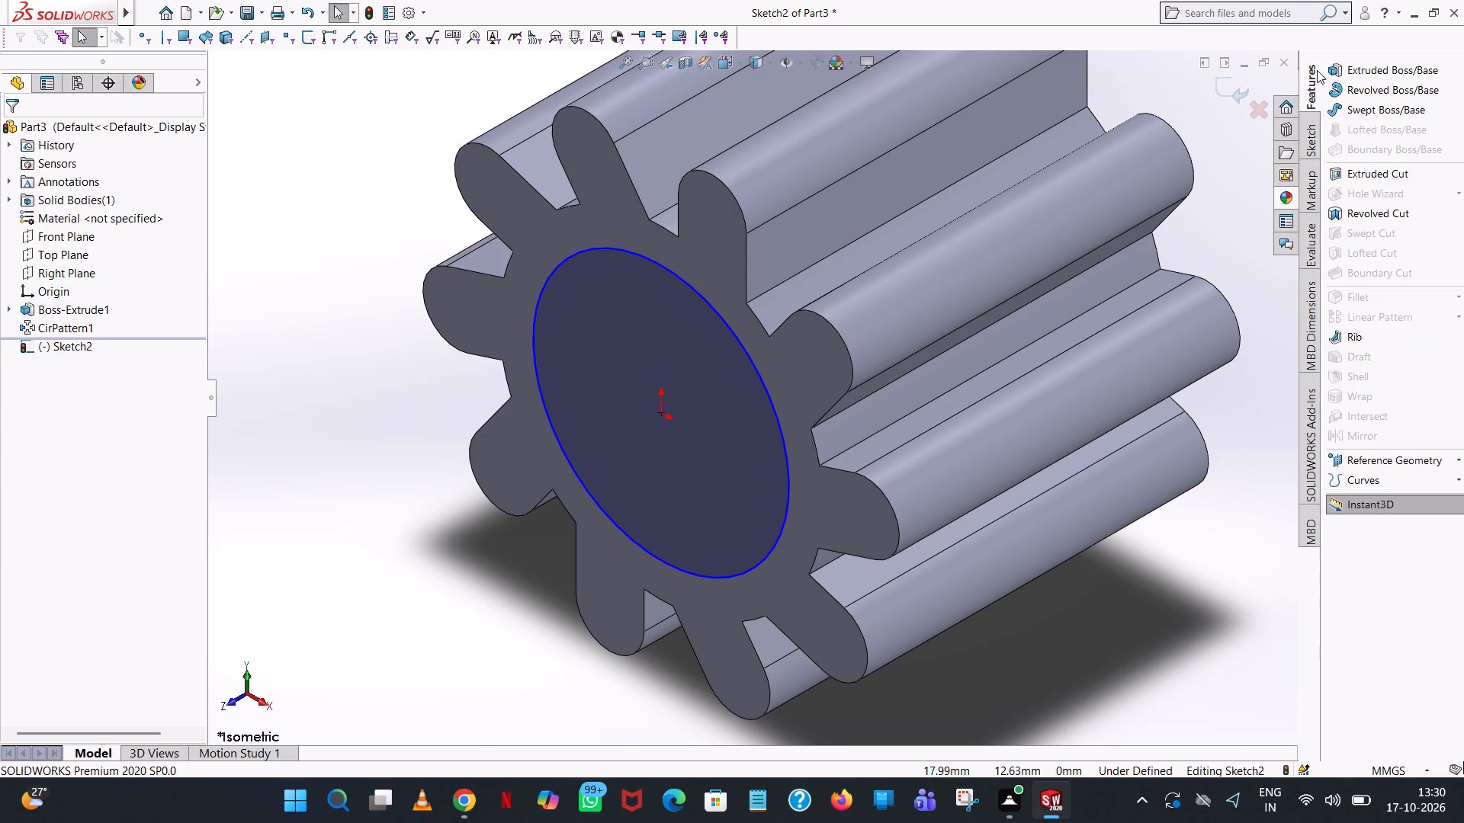
{"action": "left_click", "coordinate": [1377, 166]}
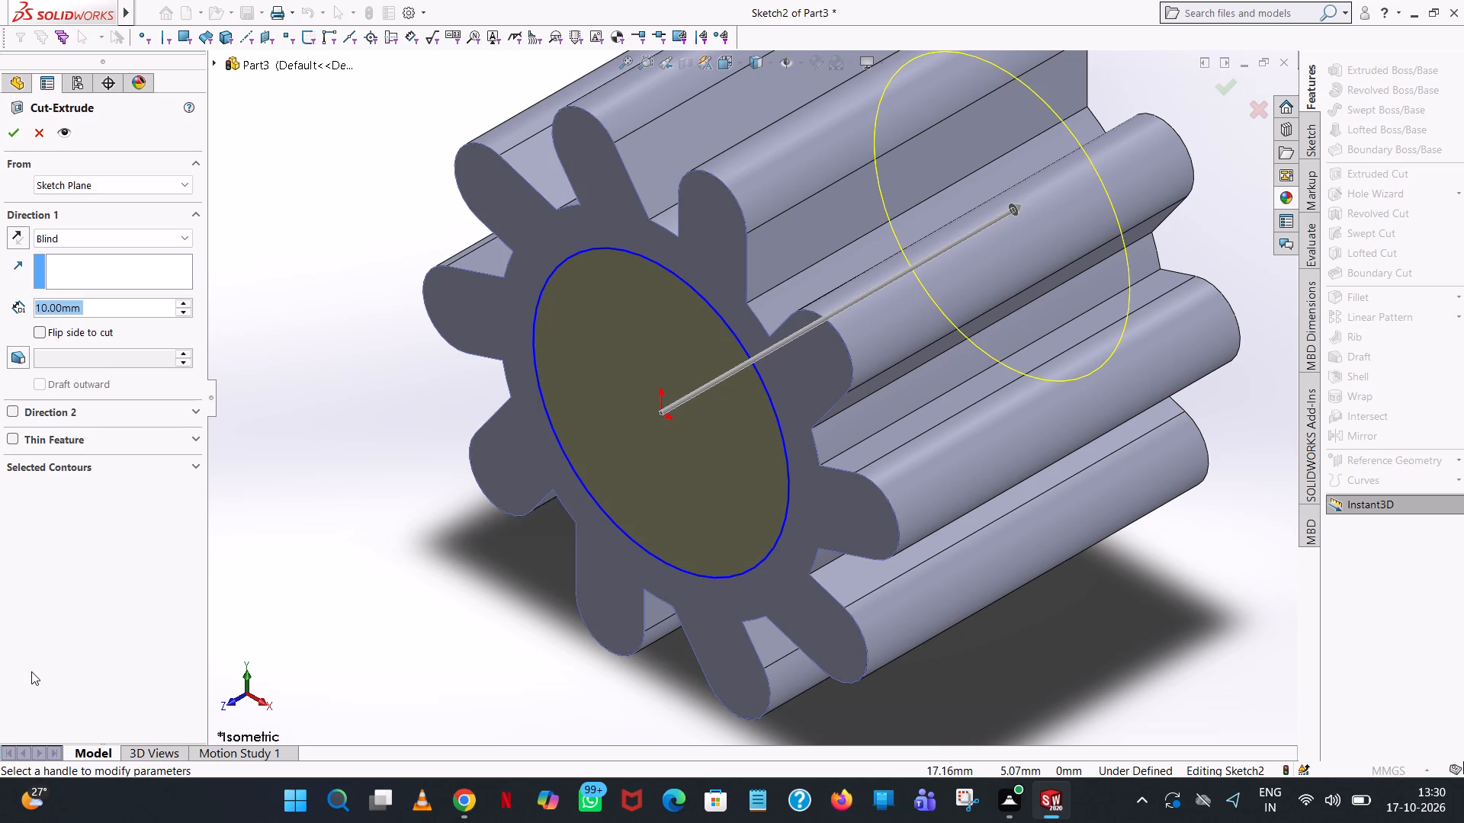
{"action": "key", "text": "2"}
{"action": "scroll", "coordinate": [31, 671], "scroll_direction": "up", "scroll_amount": 1}
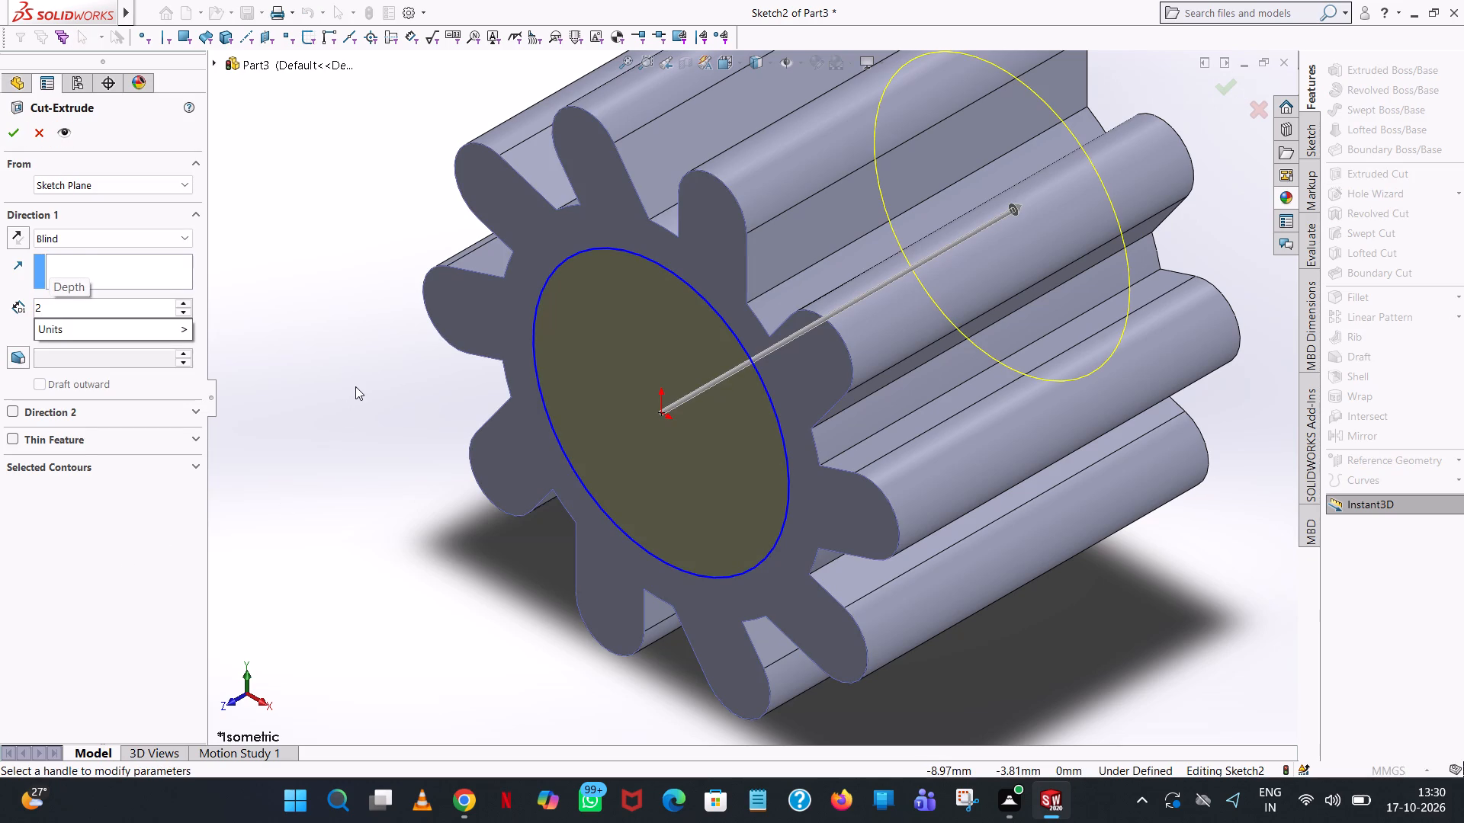
{"action": "left_click", "coordinate": [356, 386]}
{"action": "left_click", "coordinate": [11, 136]}
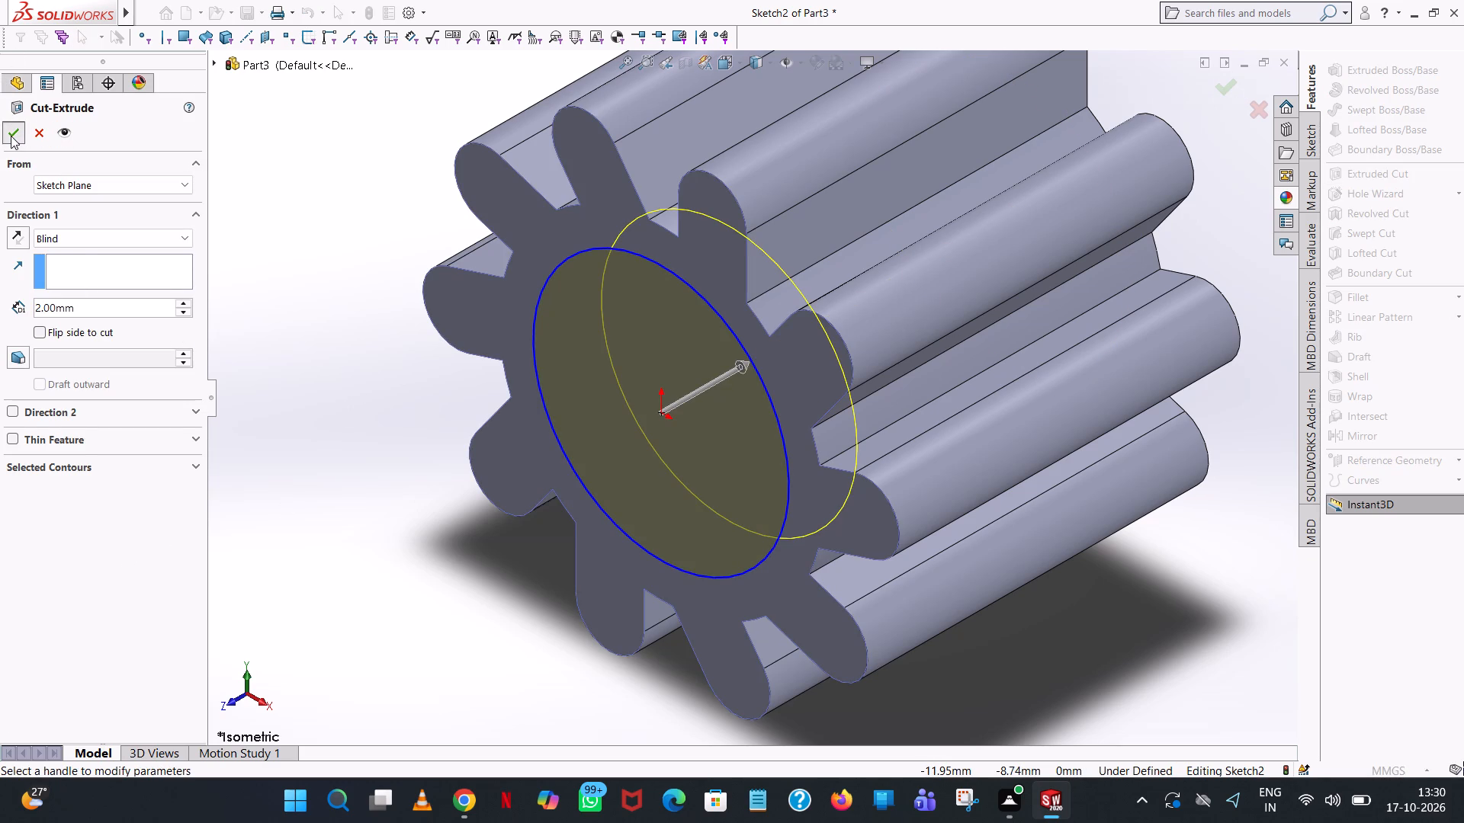
{"action": "left_click", "coordinate": [347, 331]}
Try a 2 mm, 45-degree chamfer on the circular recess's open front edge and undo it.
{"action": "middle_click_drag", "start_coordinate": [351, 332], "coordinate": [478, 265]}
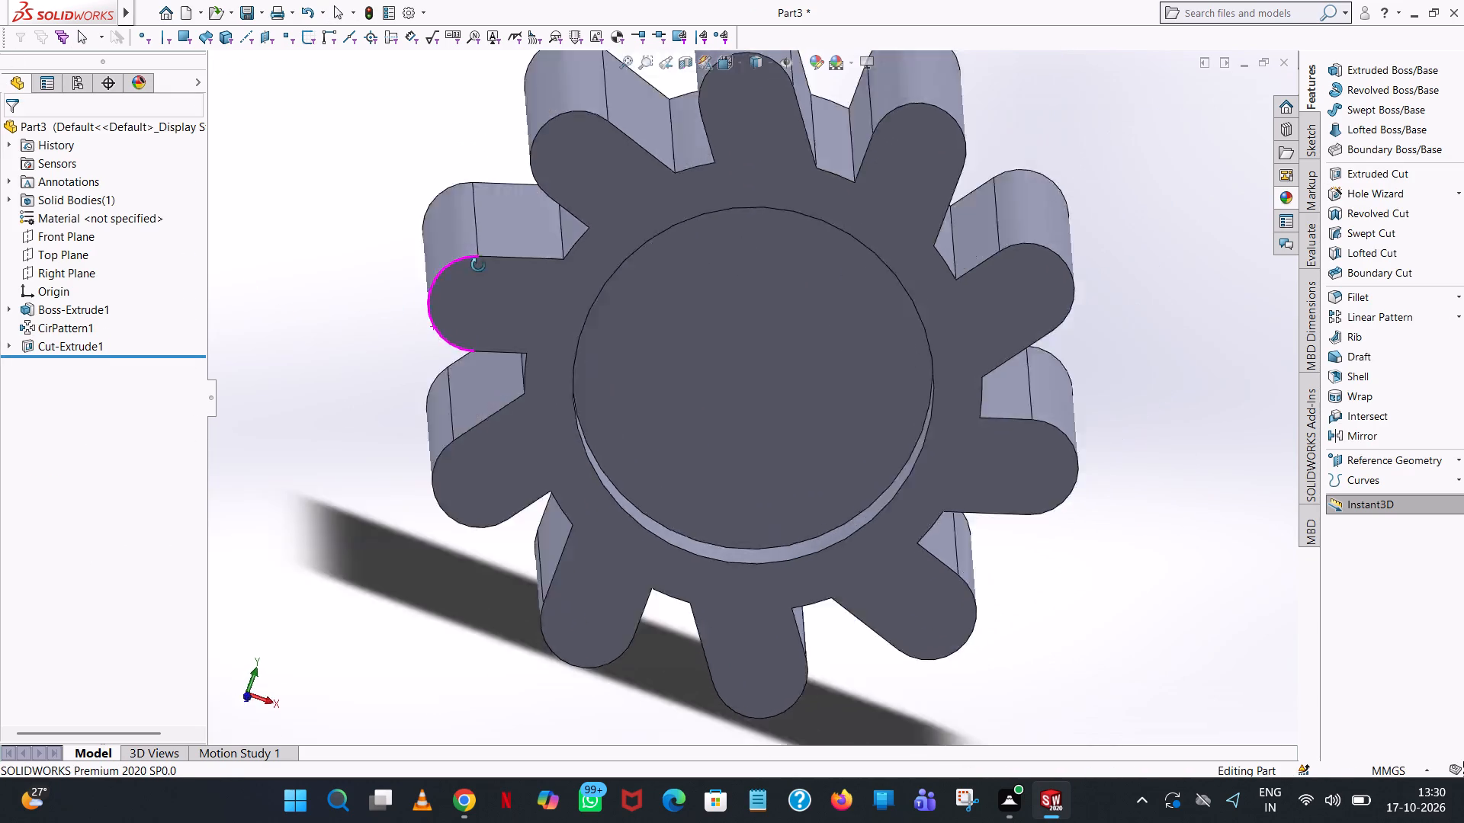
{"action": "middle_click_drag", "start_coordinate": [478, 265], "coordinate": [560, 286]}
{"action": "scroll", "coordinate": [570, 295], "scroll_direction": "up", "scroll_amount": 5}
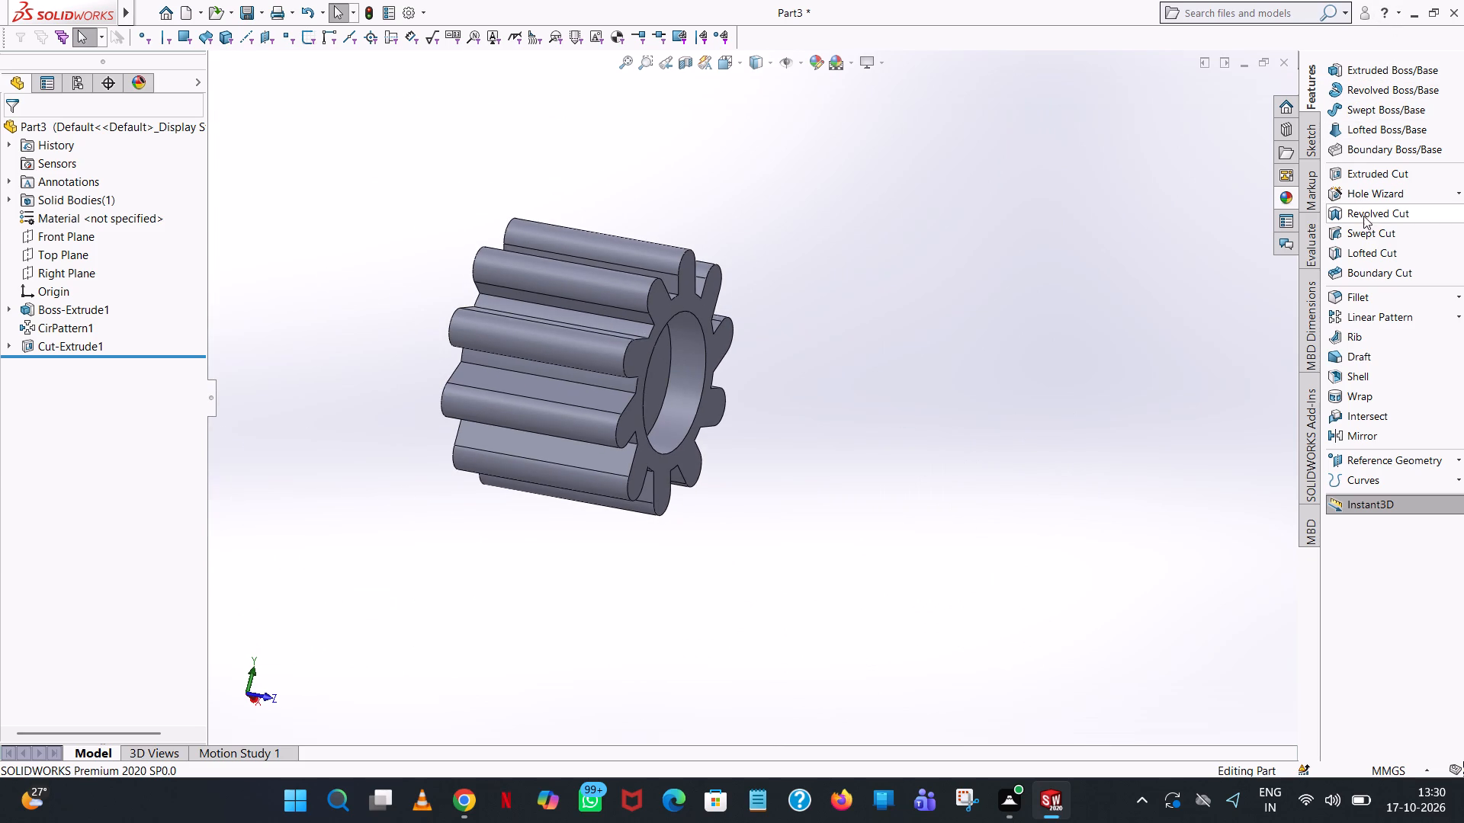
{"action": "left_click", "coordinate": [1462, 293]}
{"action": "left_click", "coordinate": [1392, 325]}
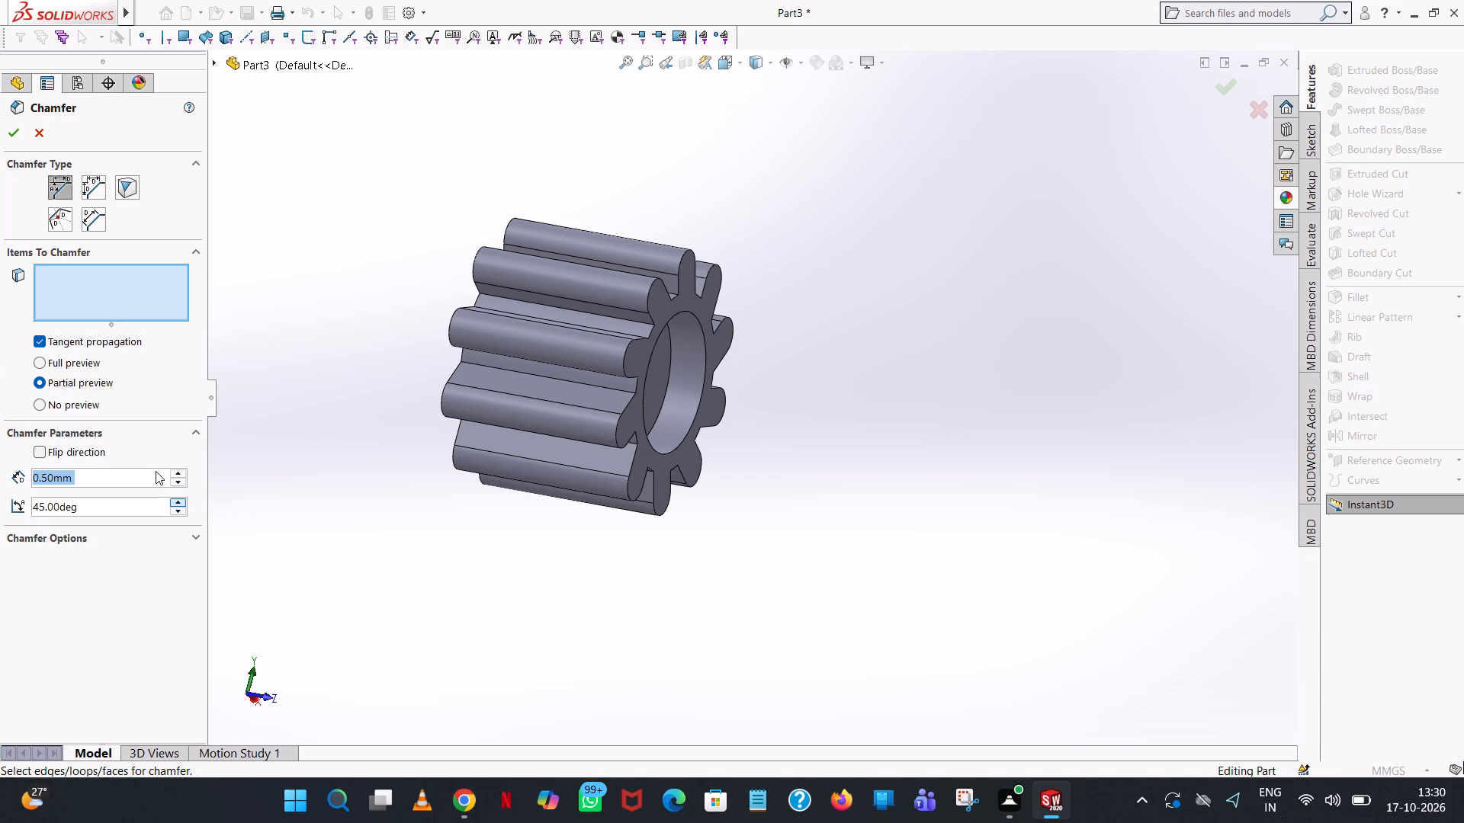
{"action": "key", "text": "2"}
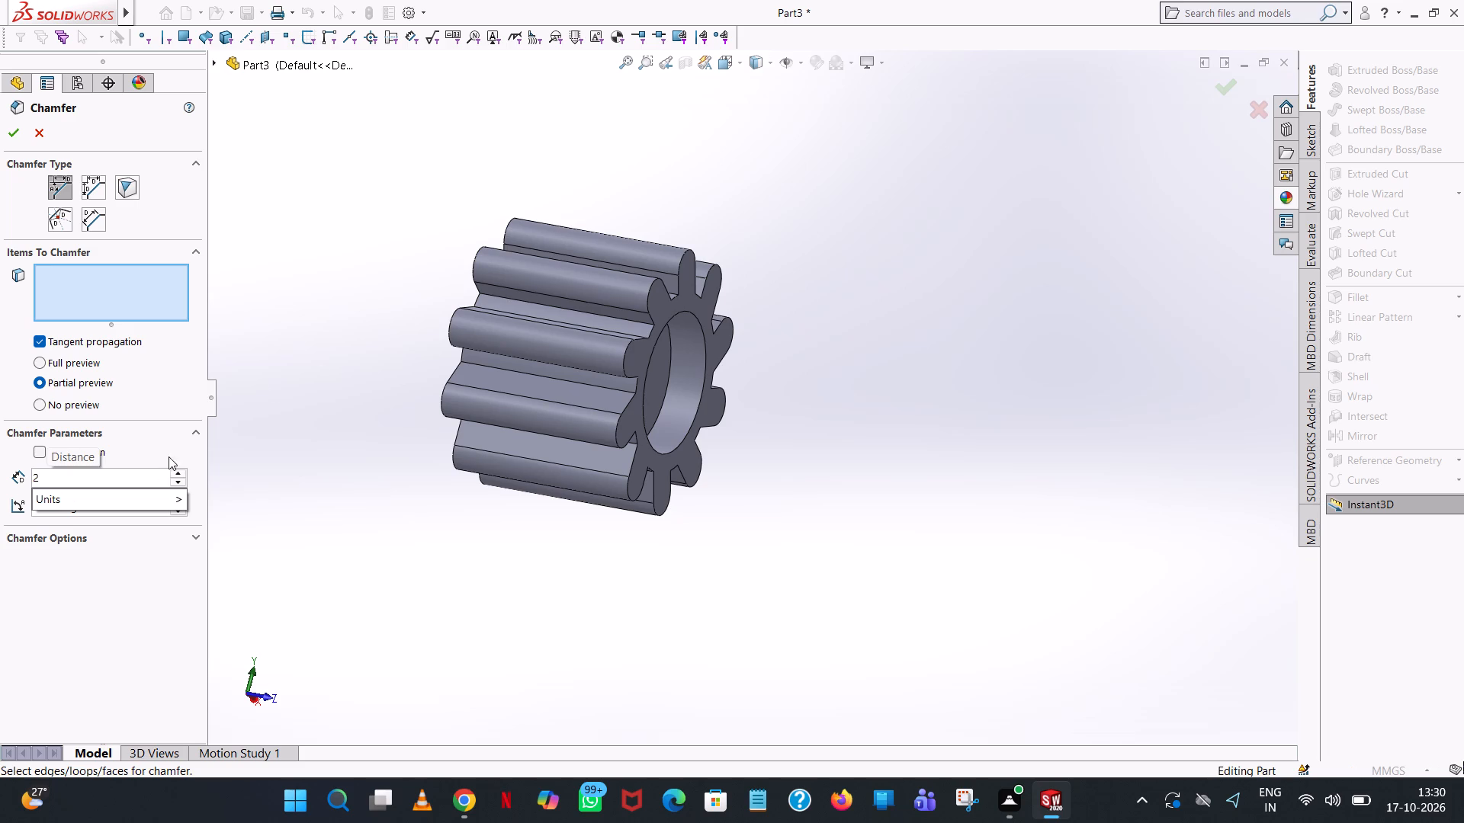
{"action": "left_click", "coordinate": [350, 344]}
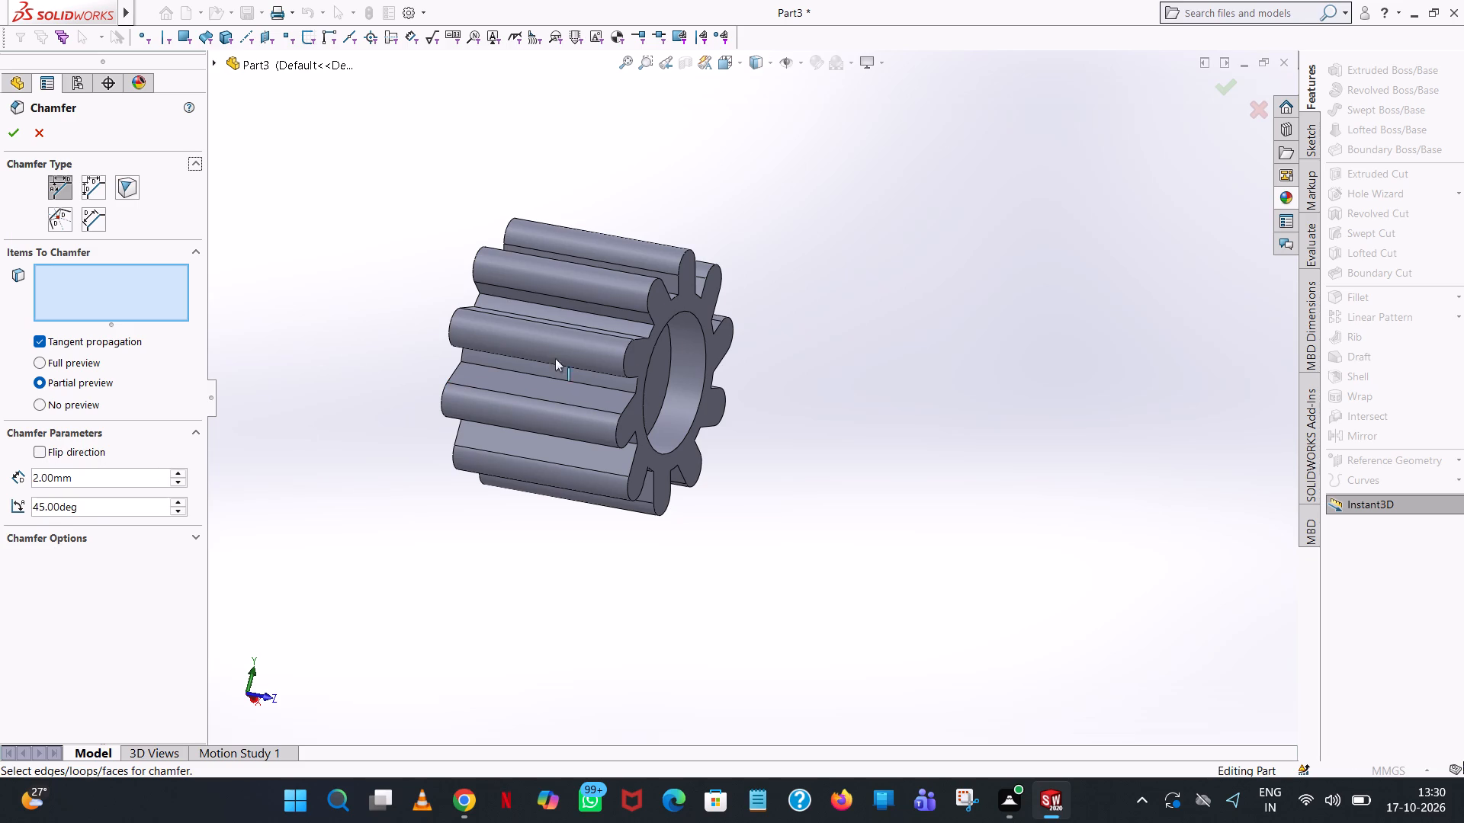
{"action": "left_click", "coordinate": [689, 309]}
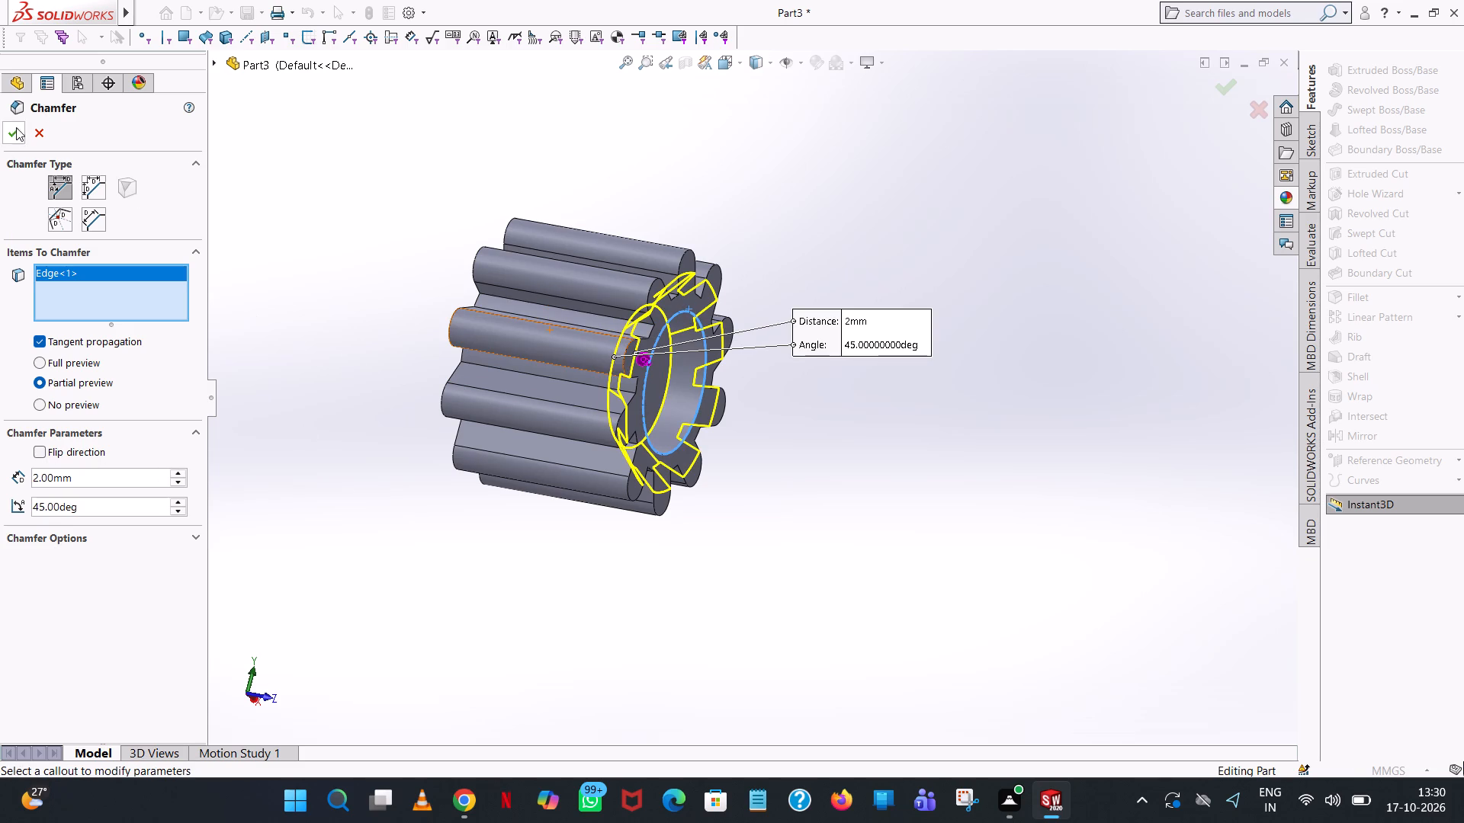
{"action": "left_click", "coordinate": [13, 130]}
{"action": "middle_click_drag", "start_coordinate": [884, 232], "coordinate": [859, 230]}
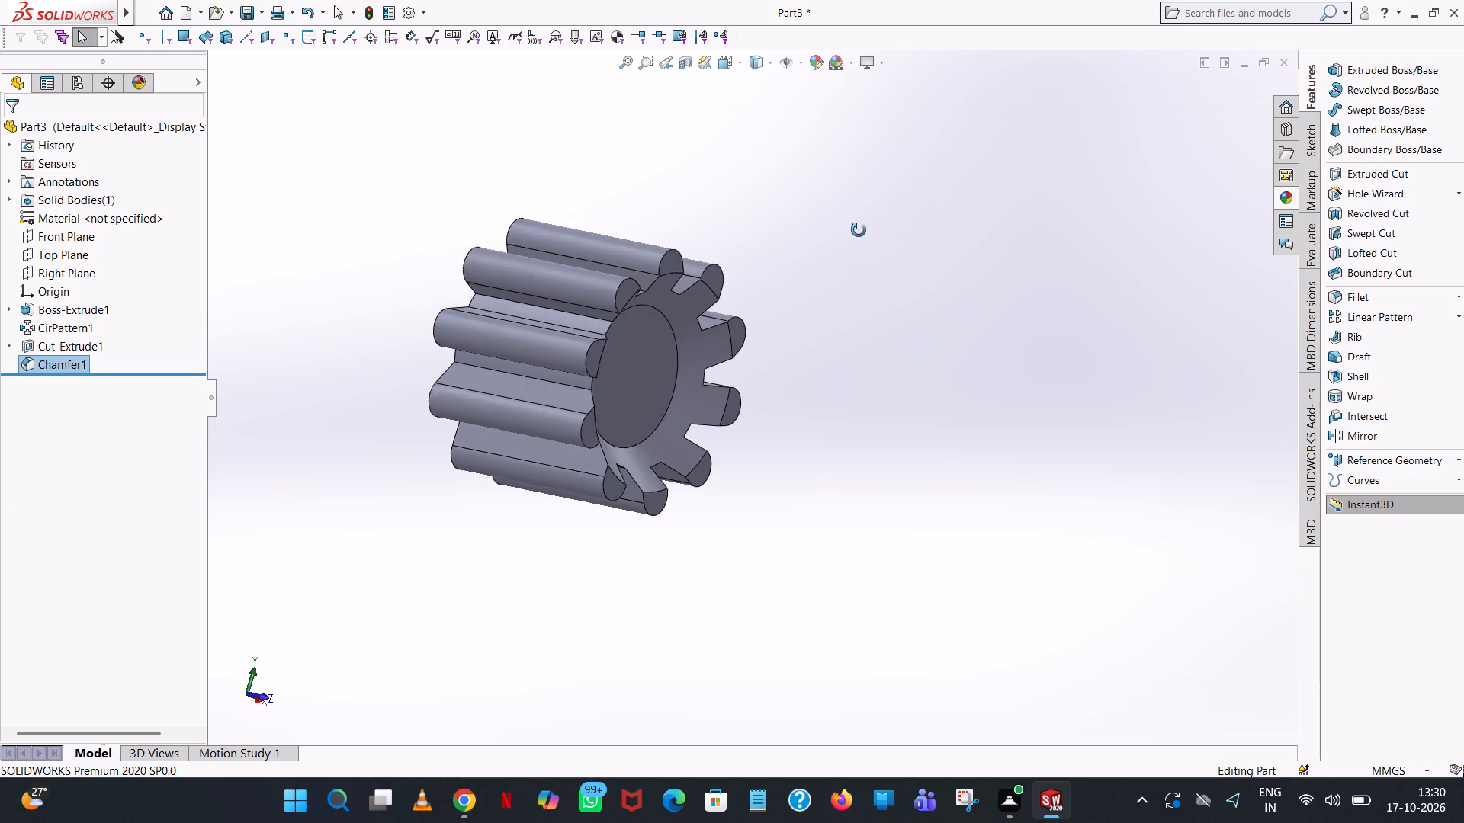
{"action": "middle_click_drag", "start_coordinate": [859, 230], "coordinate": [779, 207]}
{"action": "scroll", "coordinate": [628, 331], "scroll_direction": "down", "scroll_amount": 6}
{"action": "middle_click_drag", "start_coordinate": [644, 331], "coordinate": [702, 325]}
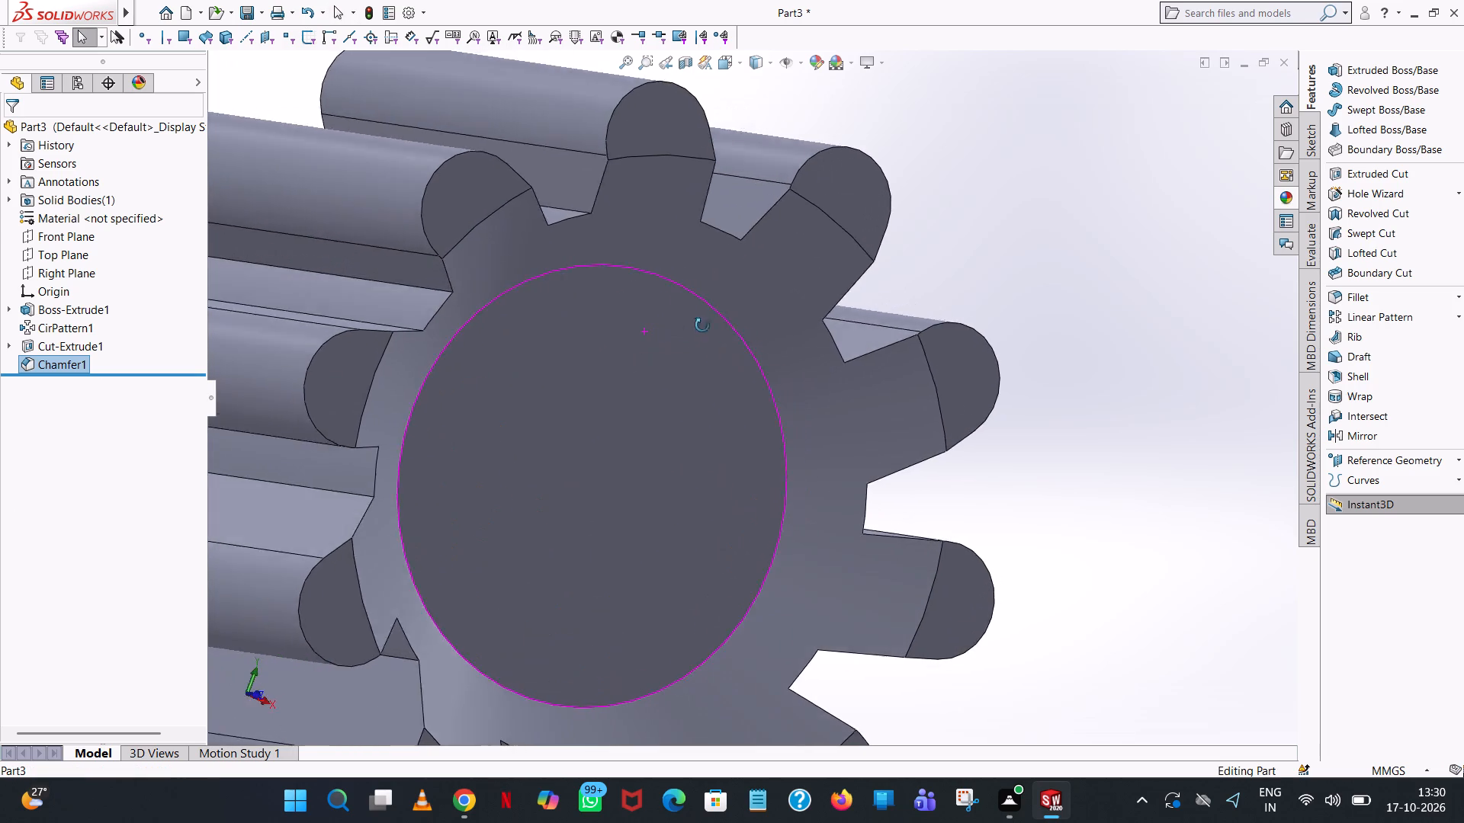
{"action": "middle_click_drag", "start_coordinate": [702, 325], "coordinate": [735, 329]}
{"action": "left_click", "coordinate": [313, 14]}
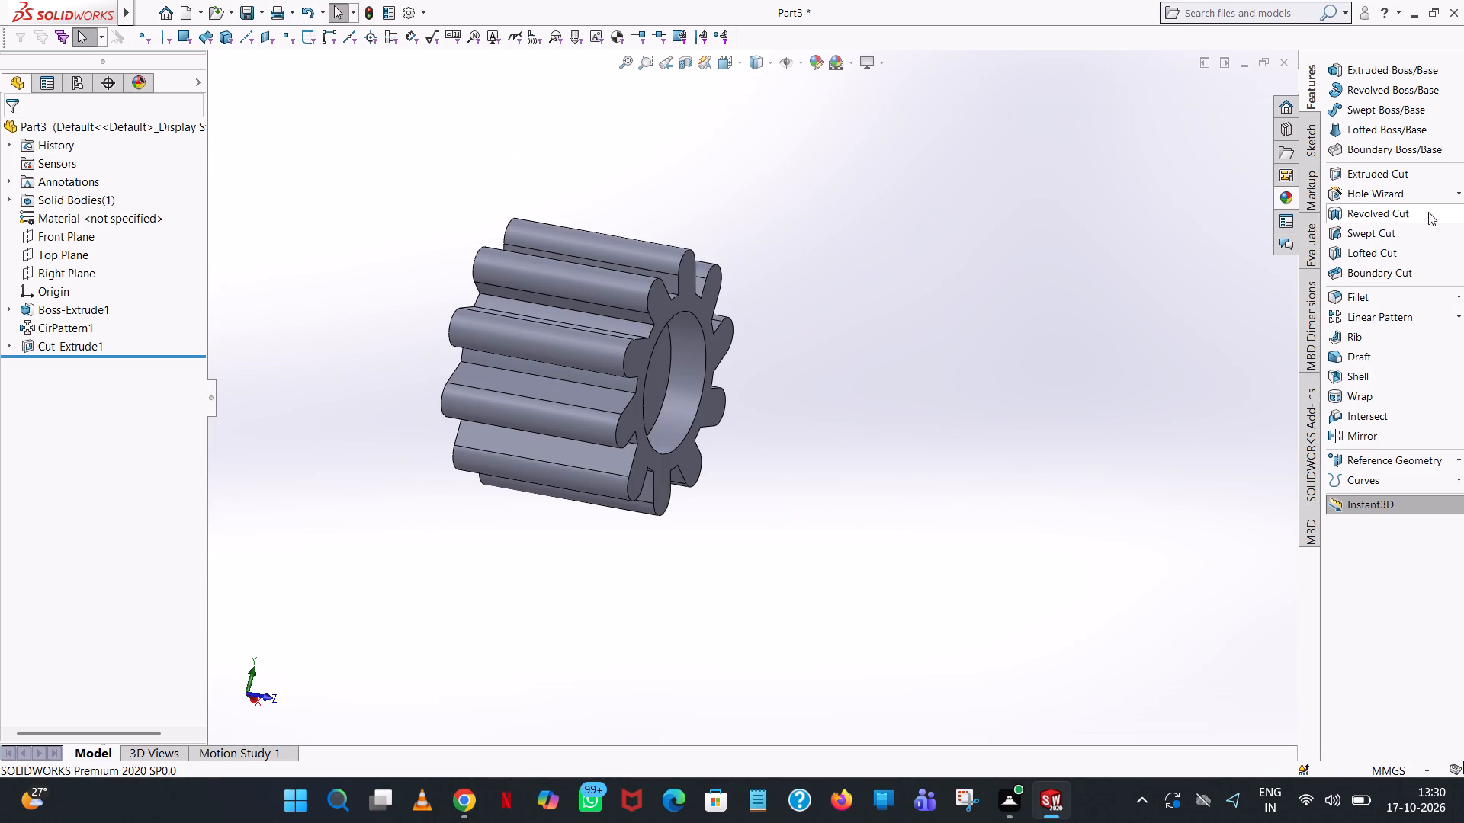
Chamfer the circular recess's open front edge with a distance of 0.25 mm at 45 degrees.
{"action": "left_click", "coordinate": [1463, 293]}
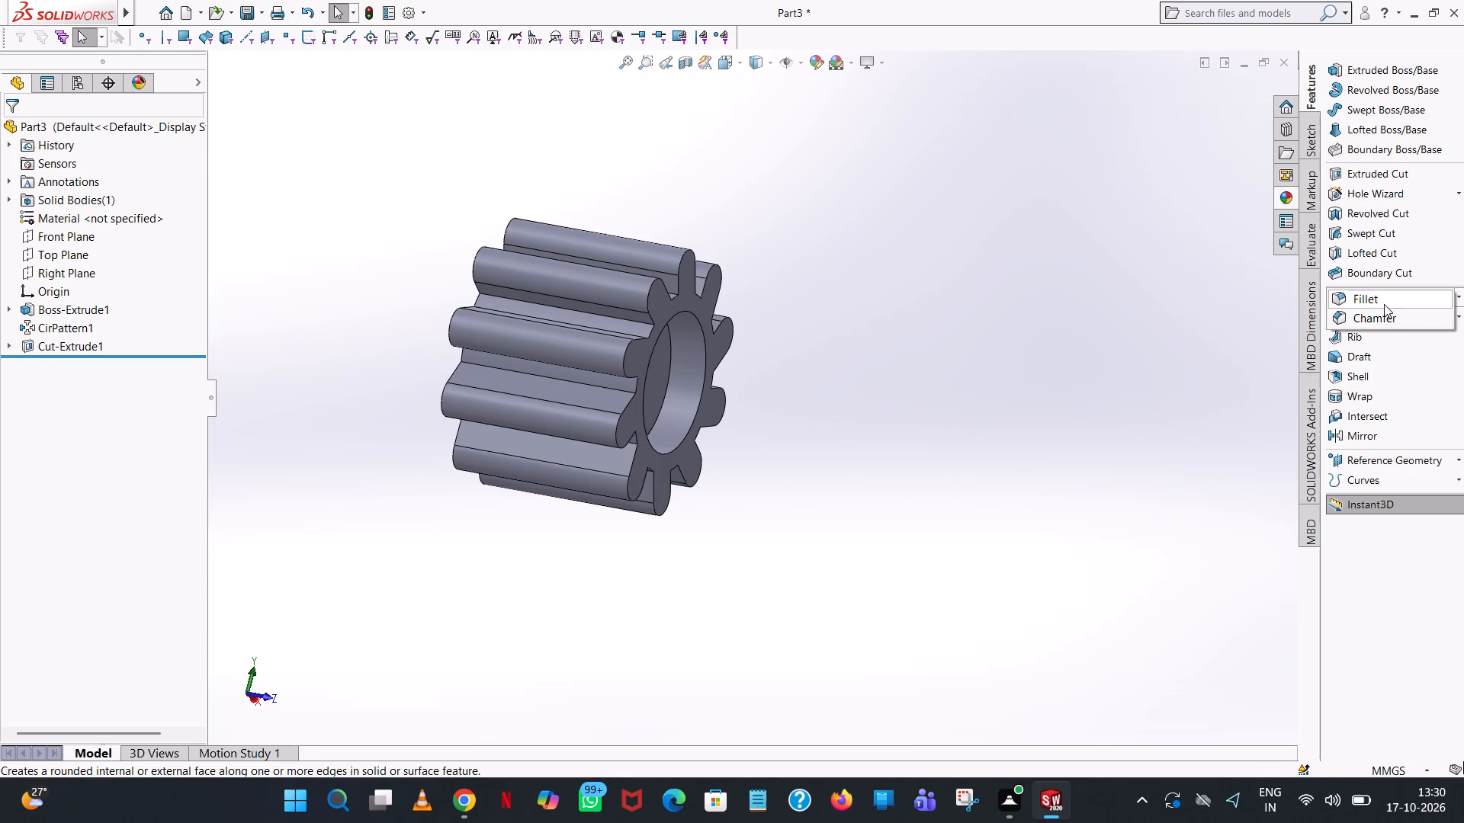
{"action": "left_click", "coordinate": [1390, 309]}
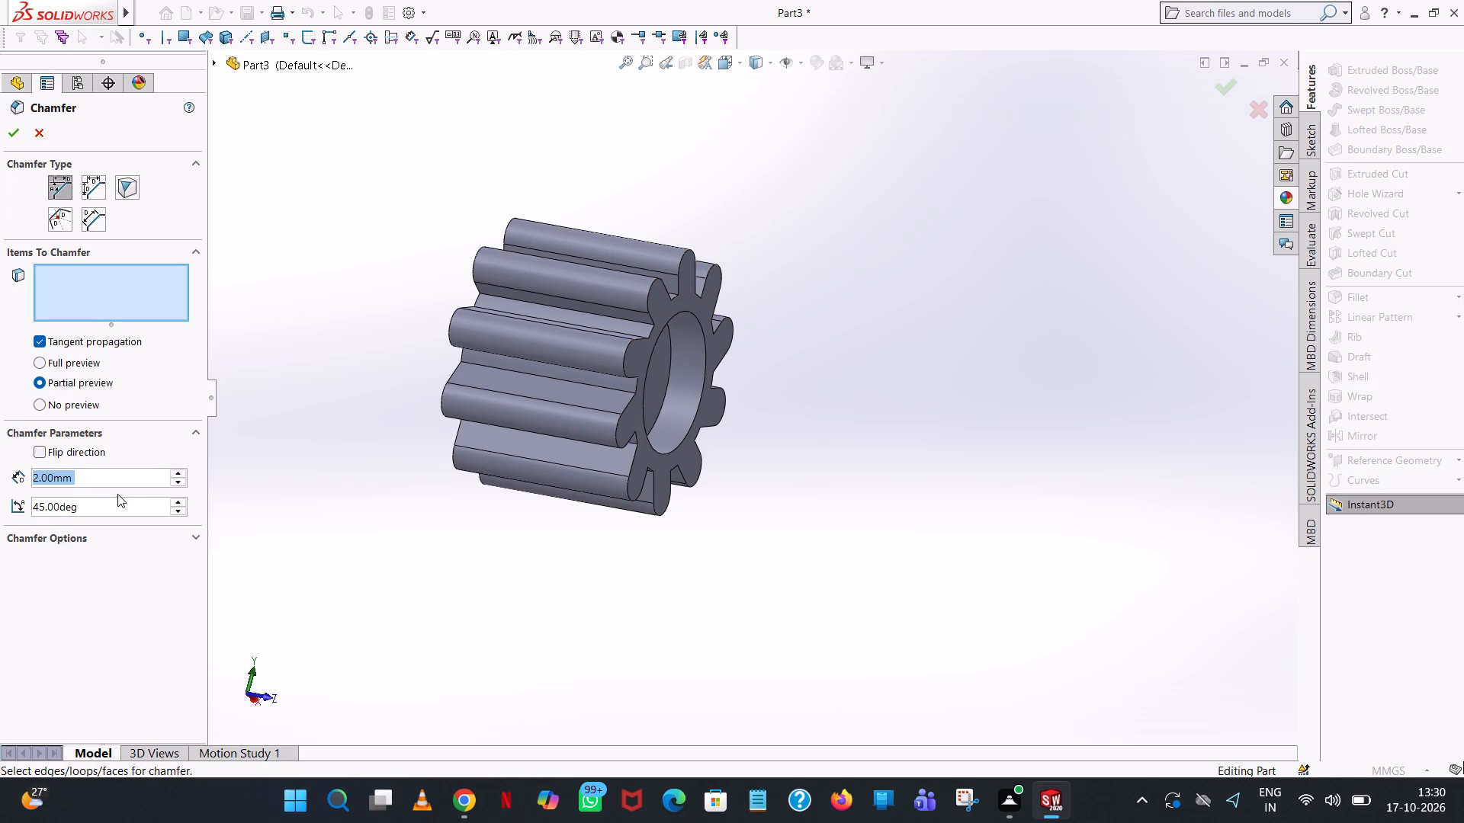
{"action": "type", "text": "0.25"}
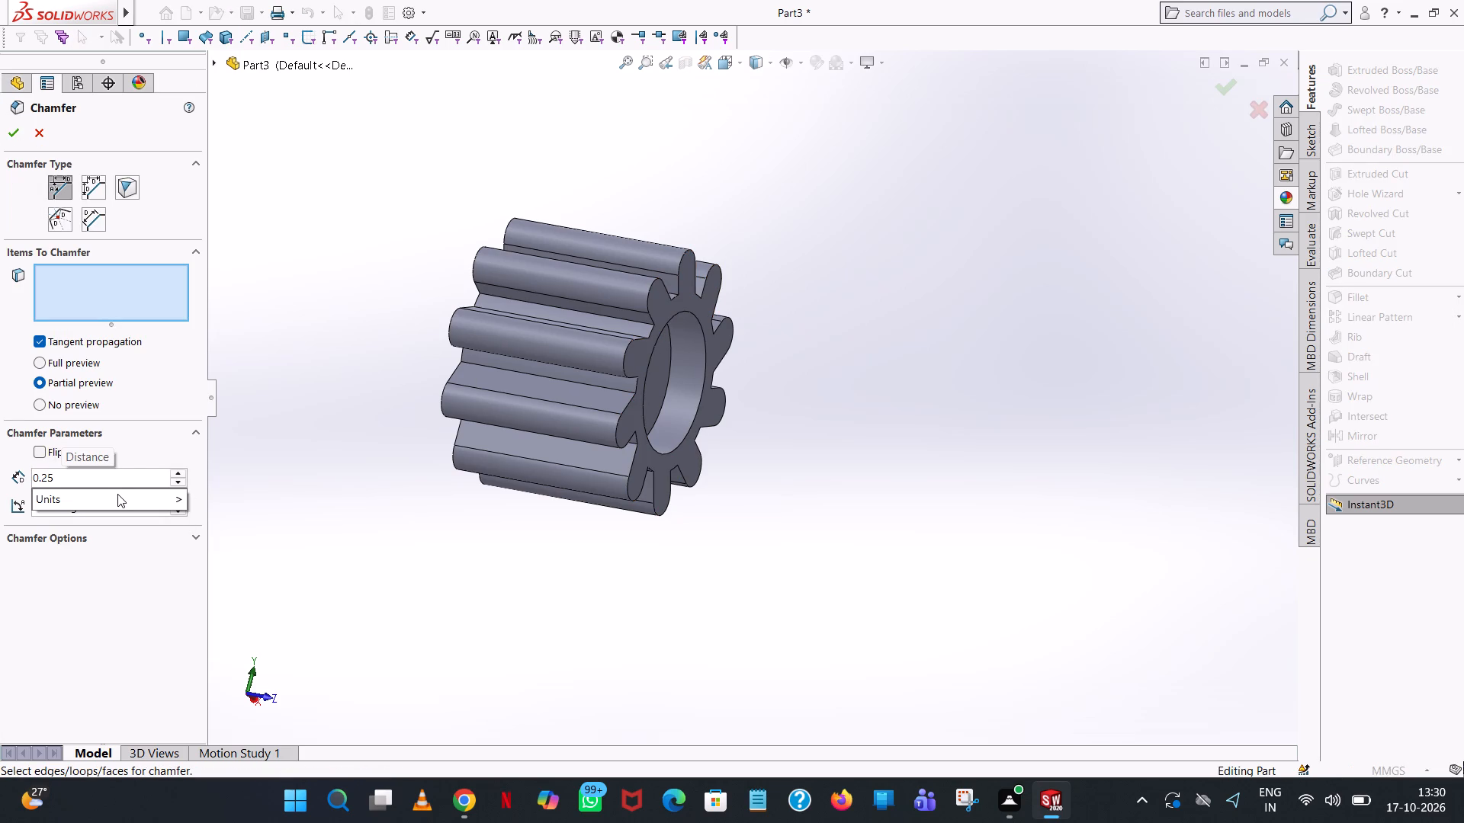
{"action": "left_click", "coordinate": [571, 596]}
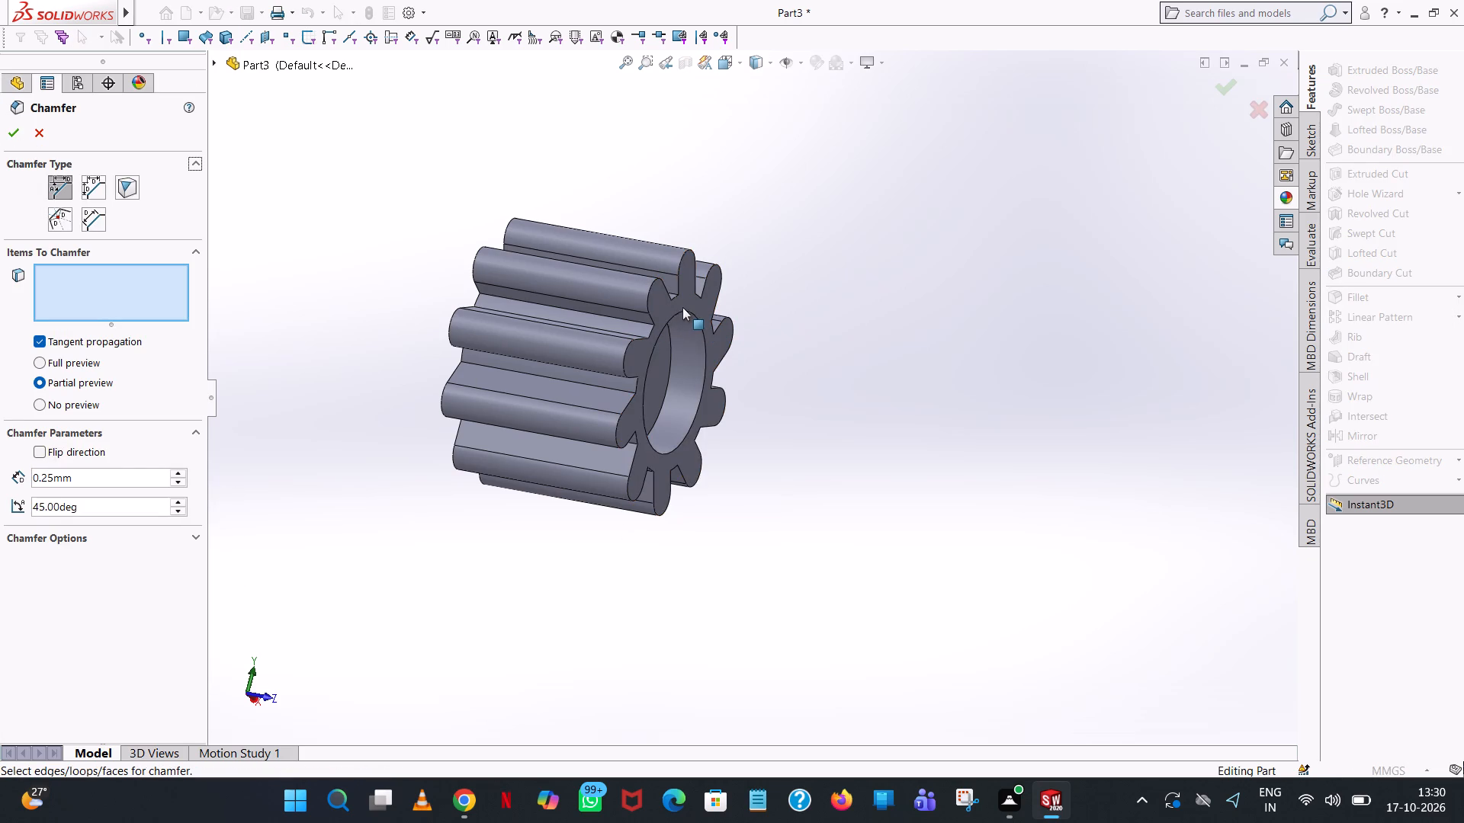
{"action": "left_click", "coordinate": [682, 311]}
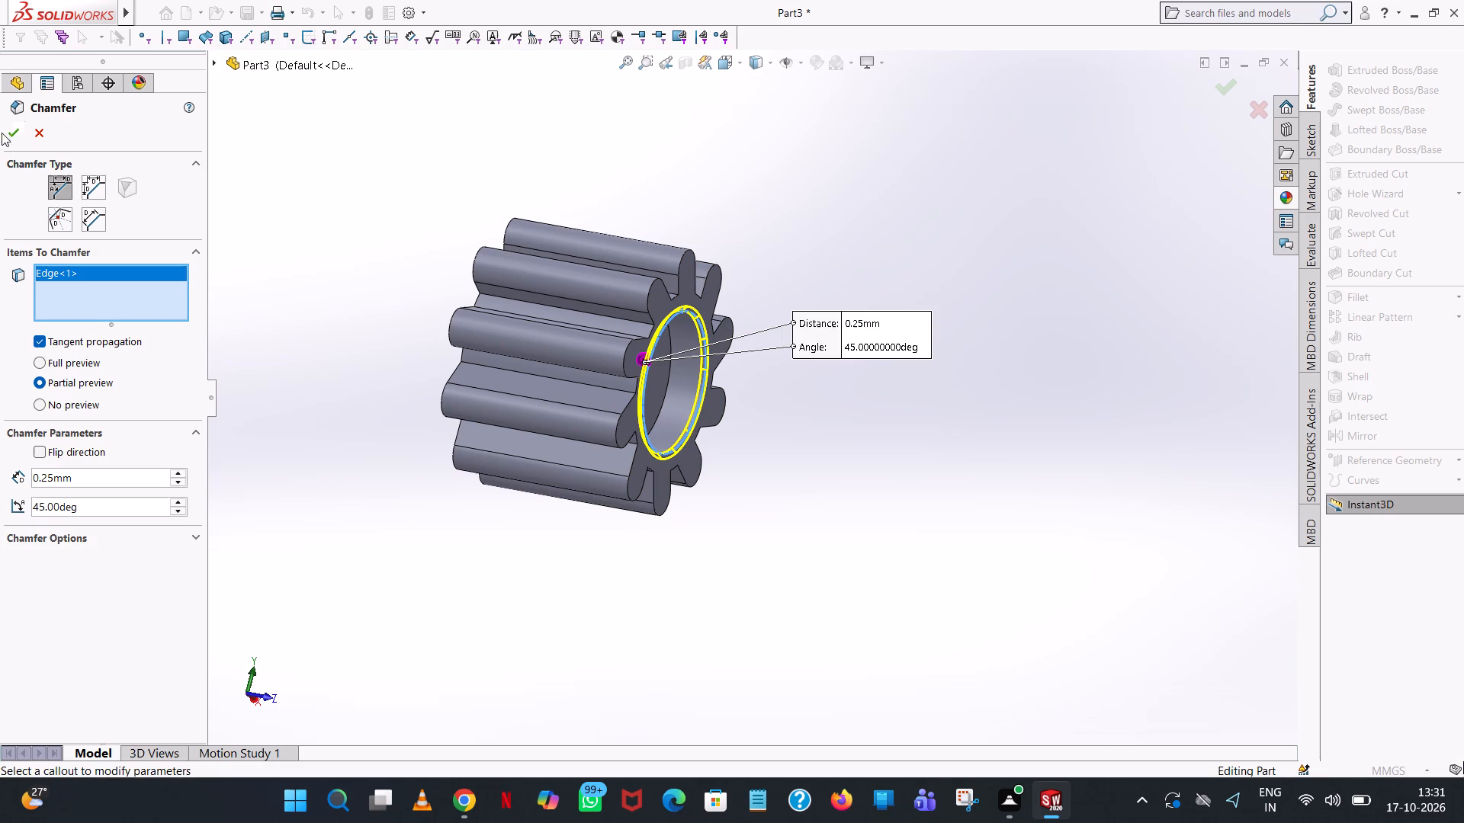
{"action": "left_click", "coordinate": [9, 125]}
{"action": "left_click", "coordinate": [900, 277]}
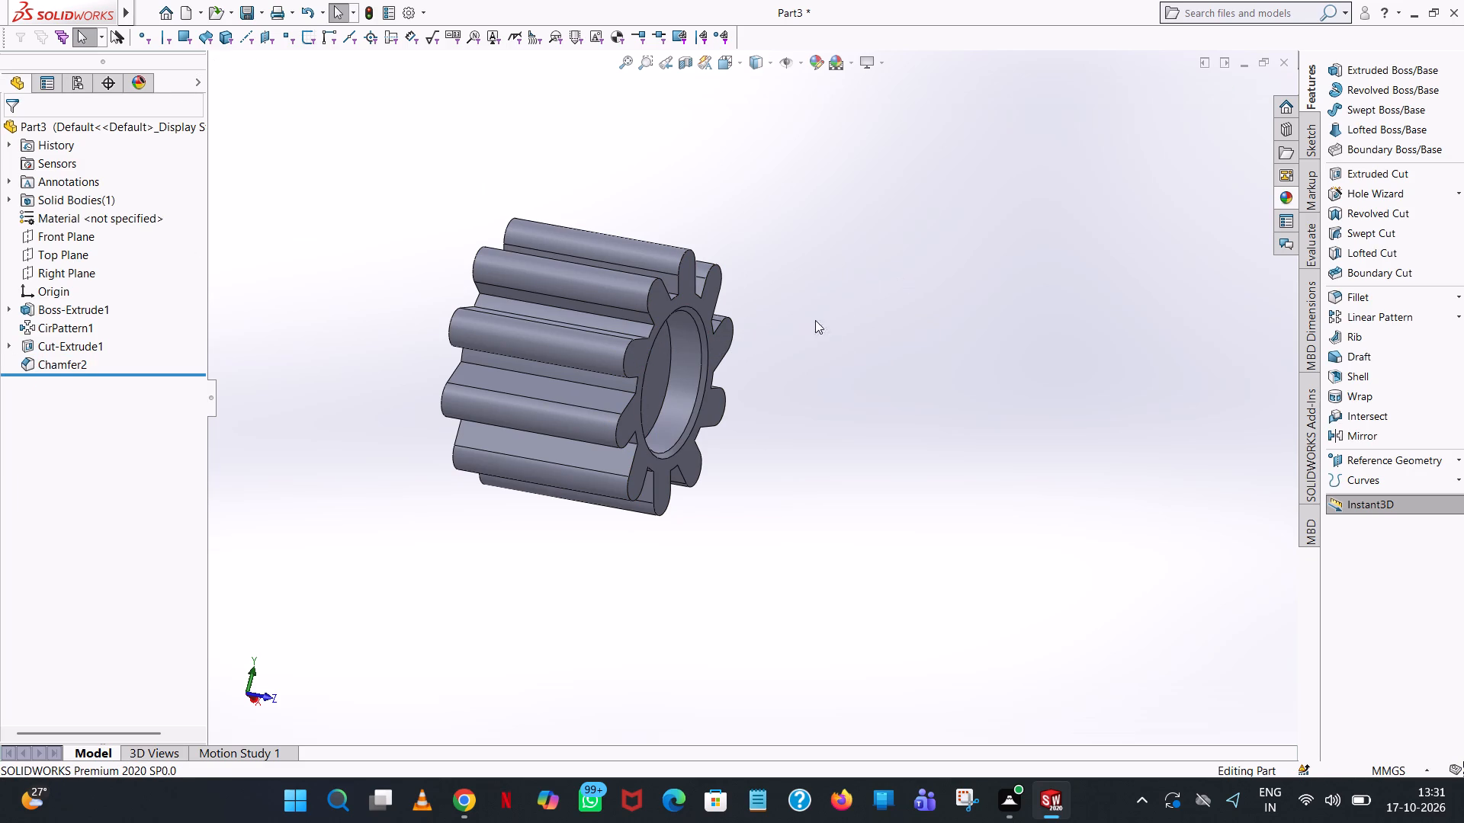
Begin an extruded boss with a new sketch on the gear's flat rear end face, opposite the recess.
{"action": "middle_click_drag", "start_coordinate": [808, 315], "coordinate": [775, 322]}
{"action": "scroll", "coordinate": [617, 363], "scroll_direction": "up", "scroll_amount": 1}
{"action": "scroll", "coordinate": [736, 379], "scroll_direction": "down", "scroll_amount": 7}
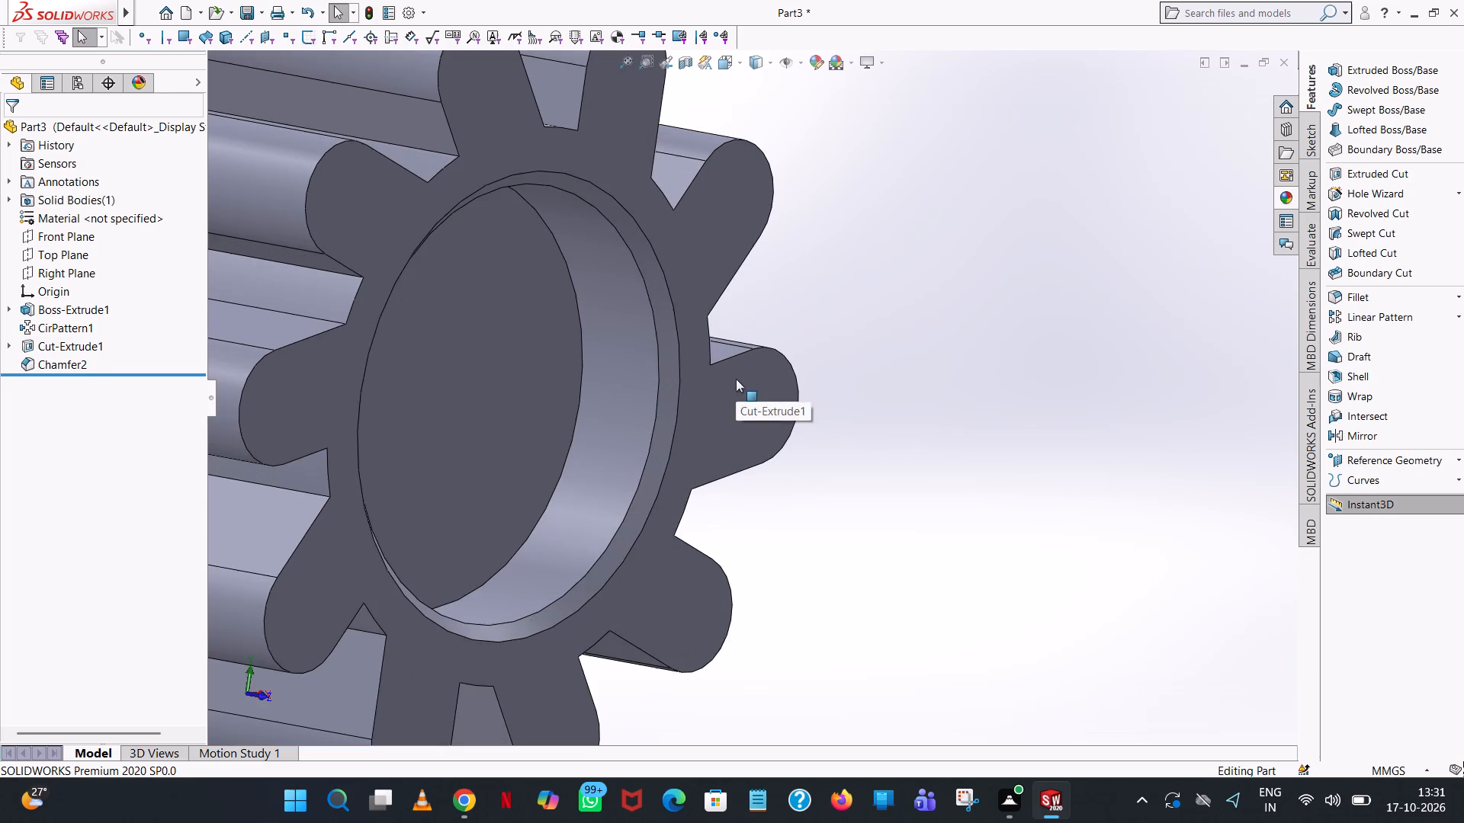
{"action": "middle_click_drag", "start_coordinate": [737, 379], "coordinate": [761, 399]}
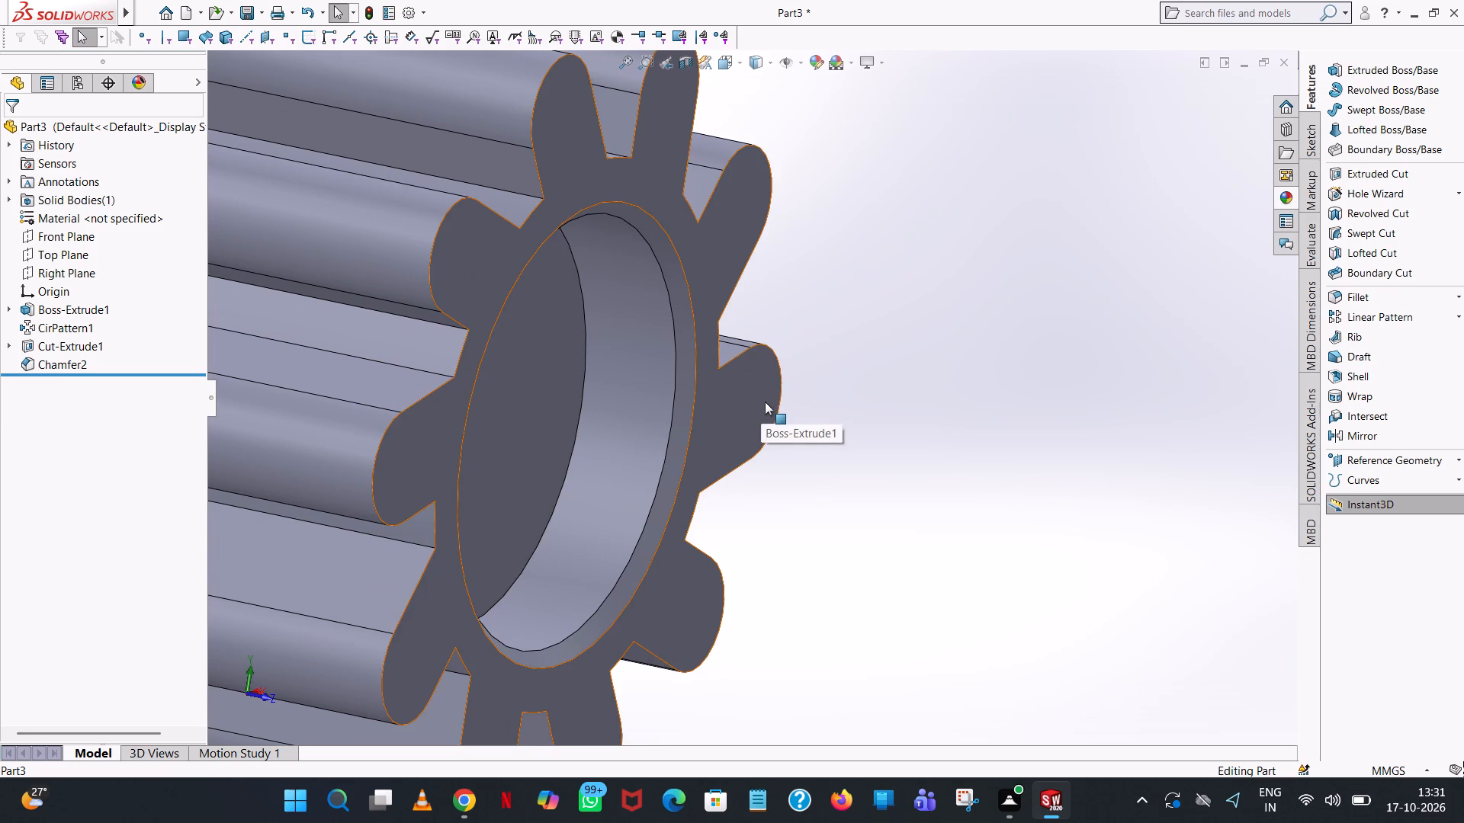
{"action": "scroll", "coordinate": [771, 461], "scroll_direction": "up", "scroll_amount": 6}
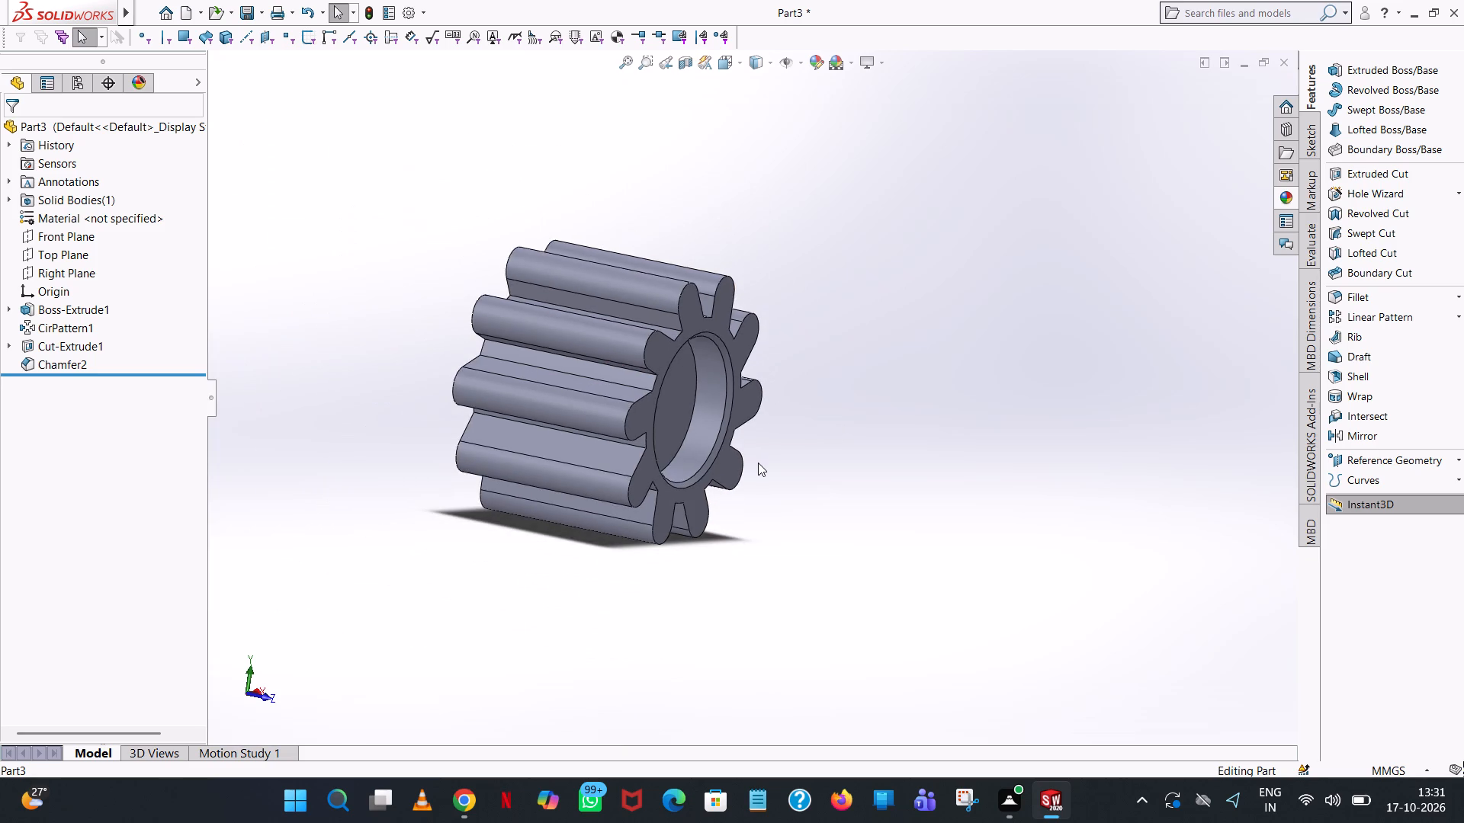
{"action": "middle_click_drag", "start_coordinate": [759, 466], "coordinate": [985, 630]}
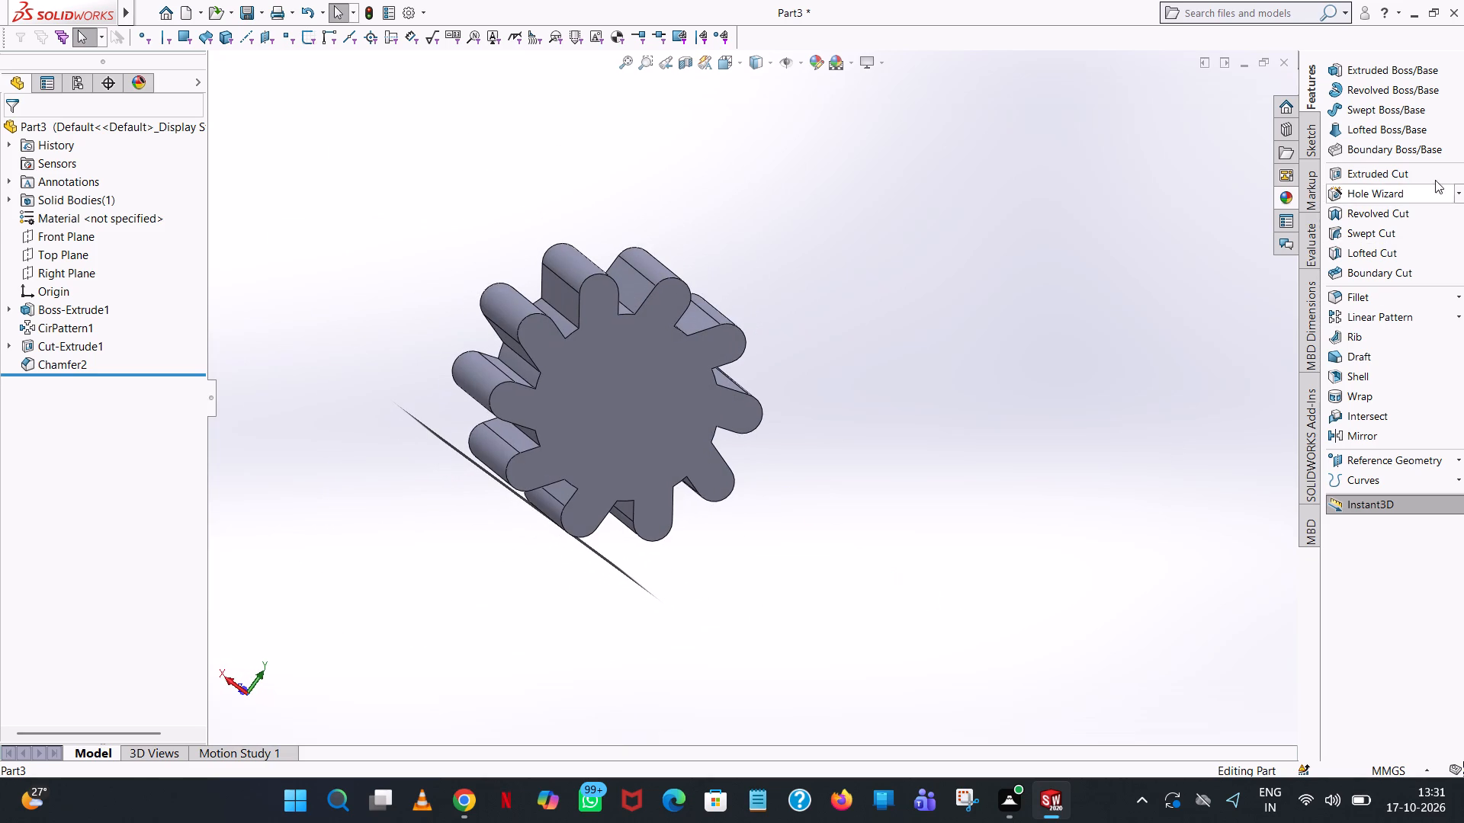
{"action": "left_click", "coordinate": [1391, 72]}
{"action": "left_click", "coordinate": [627, 410]}
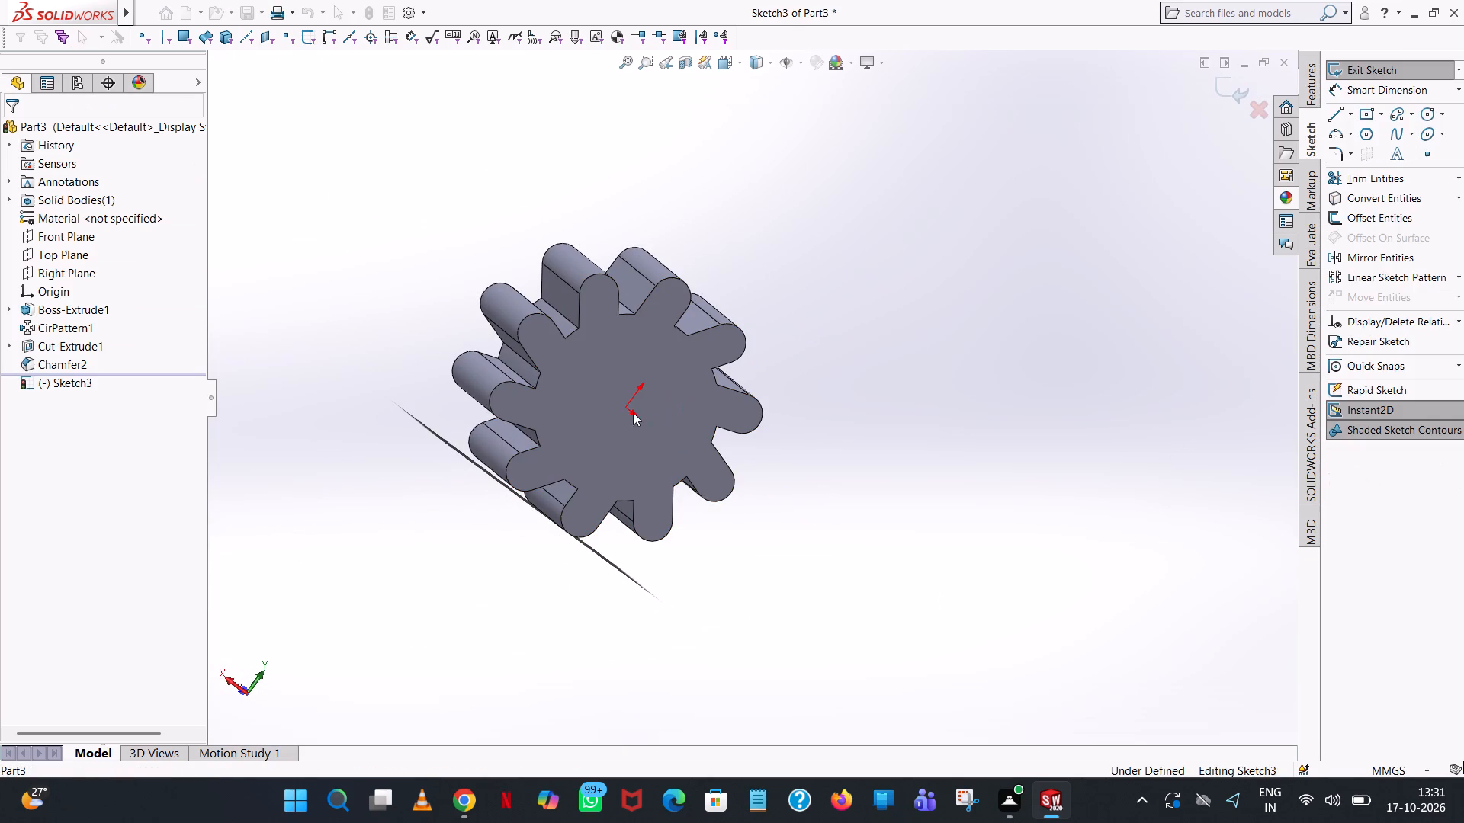
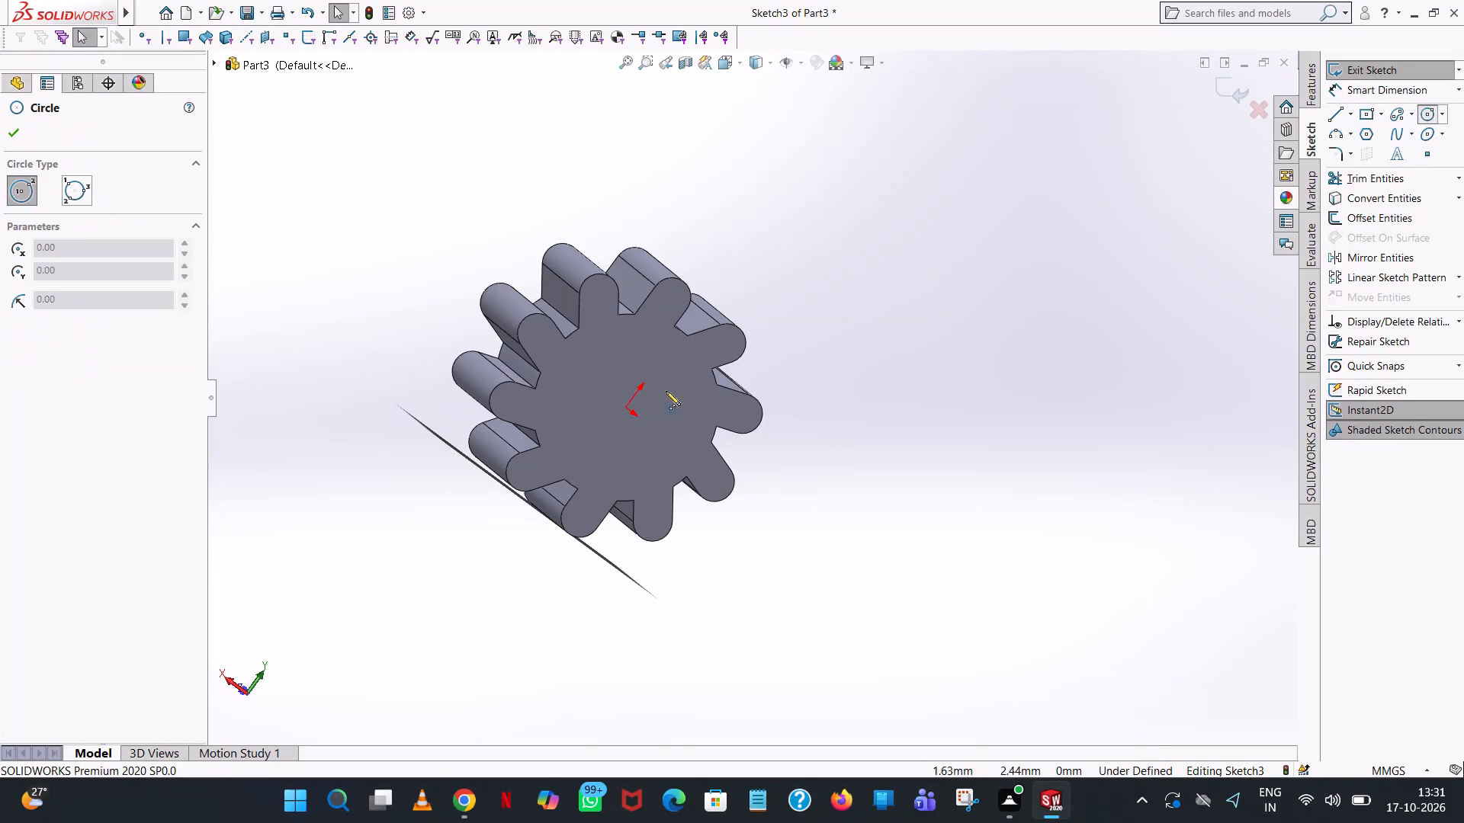
Sketch a circle of 2.5 mm radius centred on the origin of the gear's rear face.
{"action": "left_click", "coordinate": [629, 411]}
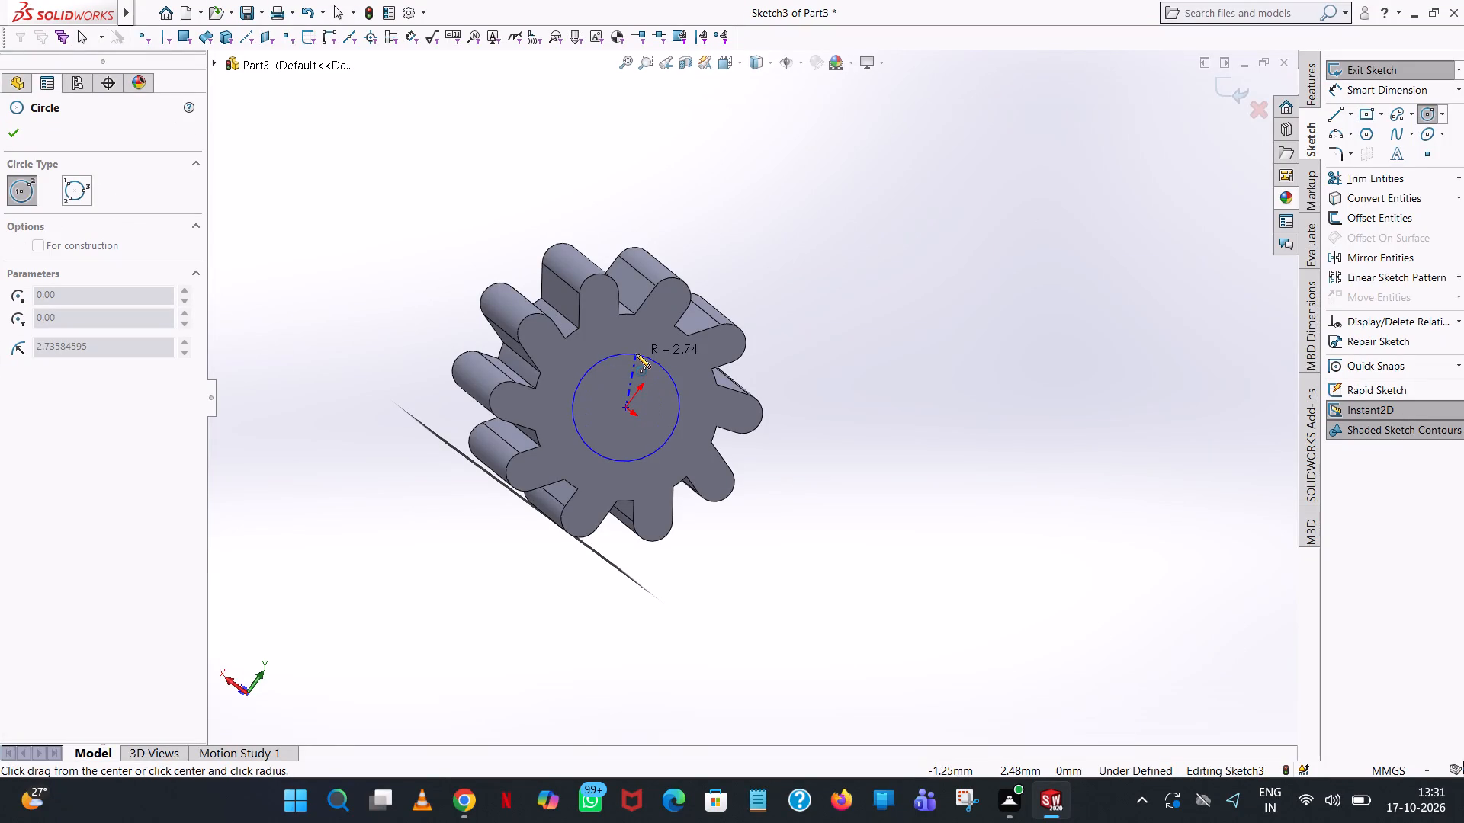
{"action": "left_click", "coordinate": [636, 354]}
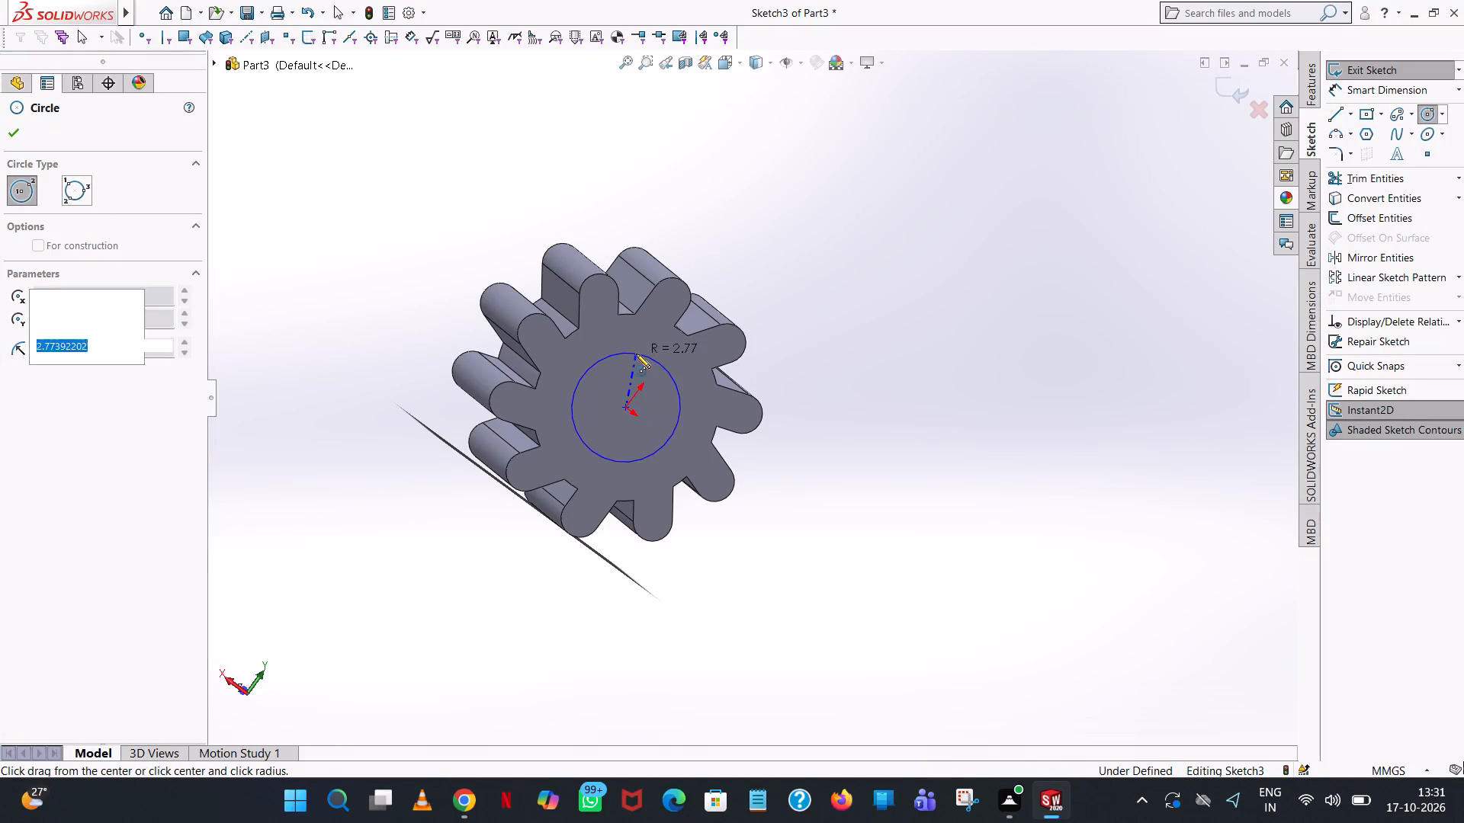
{"action": "type", "text": "2.5"}
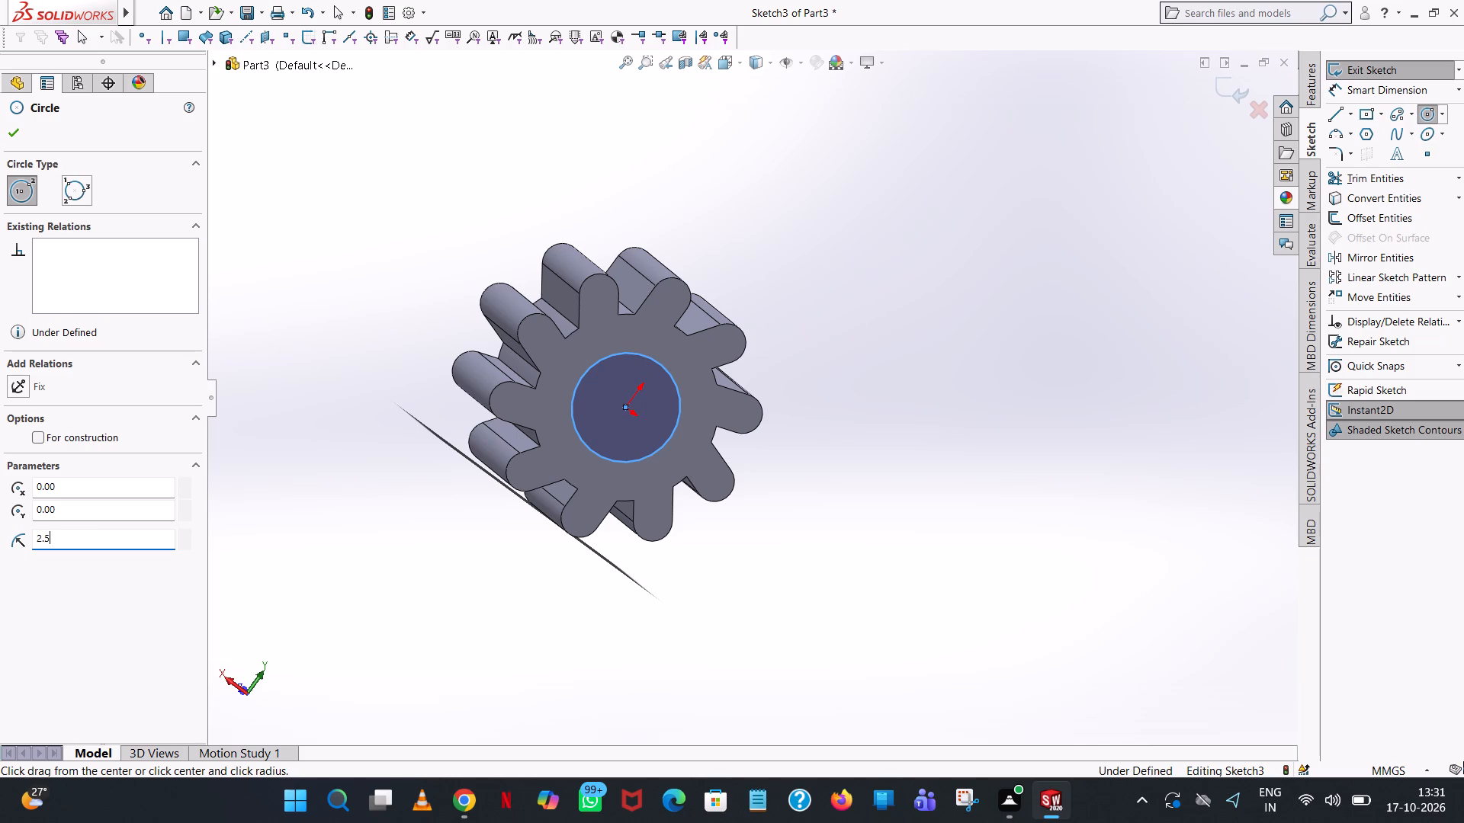
{"action": "key", "text": "Return"}
{"action": "right_click", "coordinate": [636, 354]}
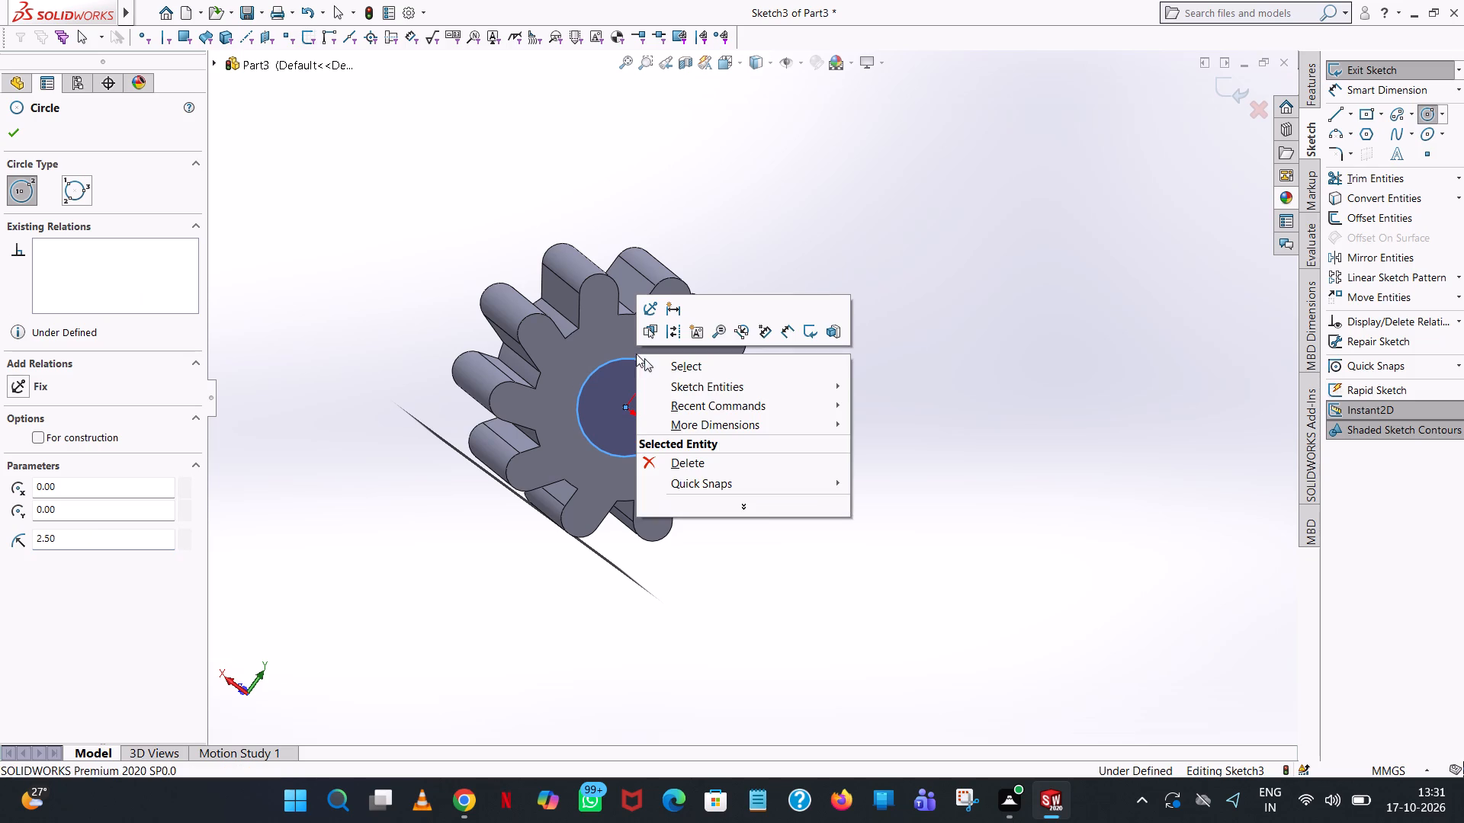
{"action": "left_click", "coordinate": [679, 369]}
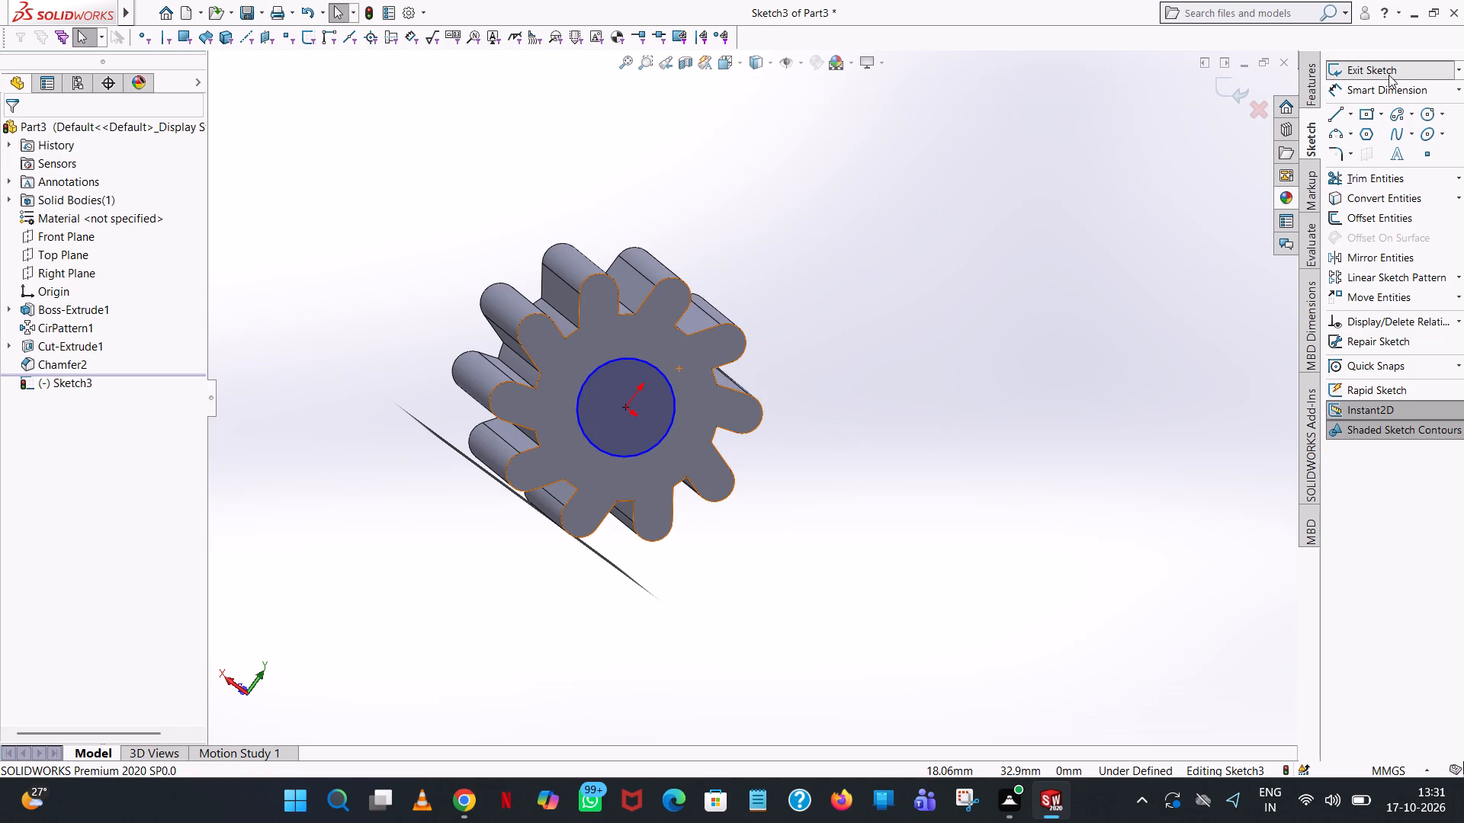
Add a 5 mm diameter dimension to the circle on the gear's rear face.
{"action": "left_click", "coordinate": [1372, 85]}
{"action": "left_click", "coordinate": [657, 369]}
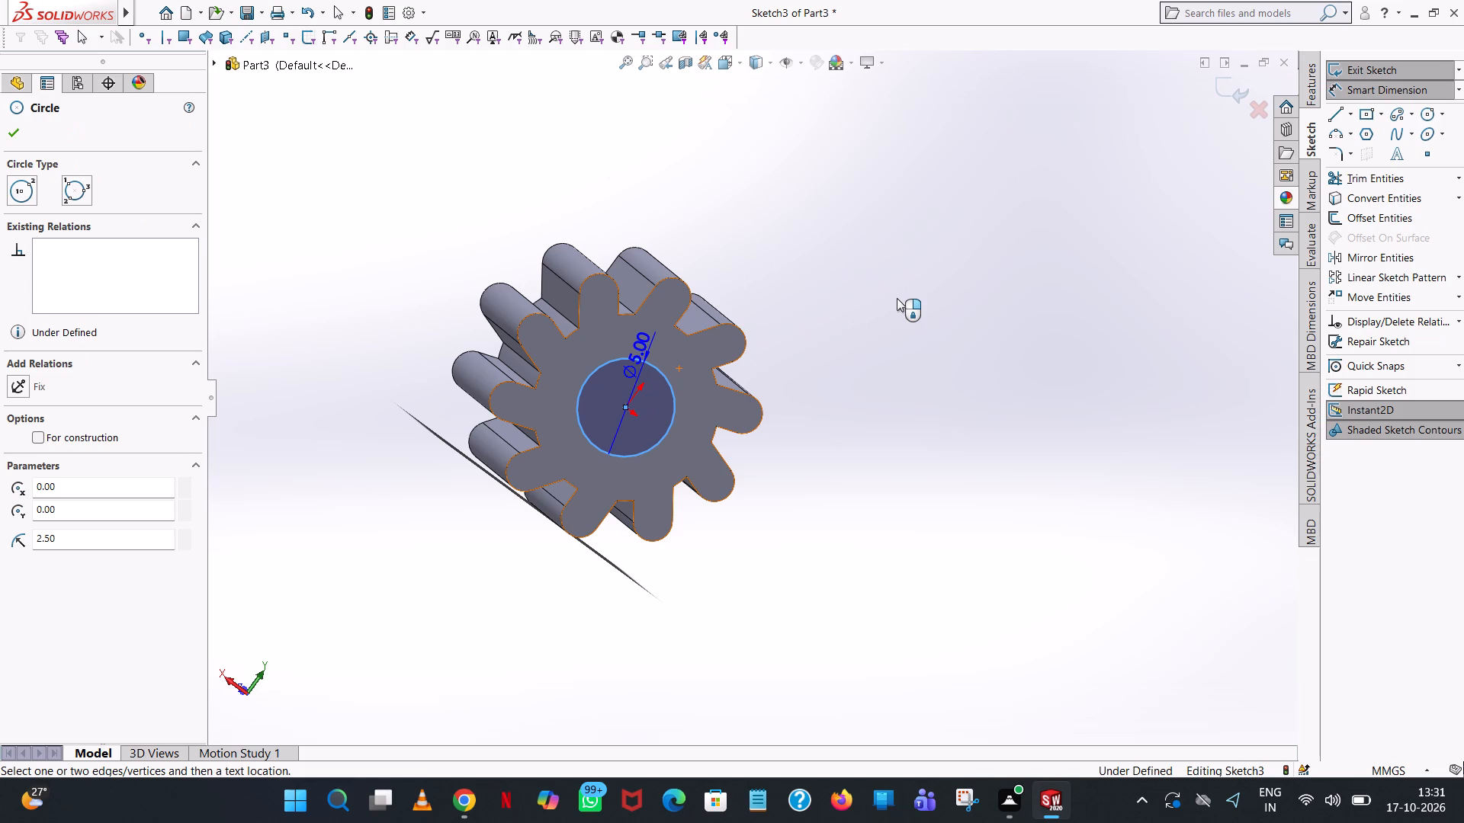
{"action": "left_click", "coordinate": [897, 298]}
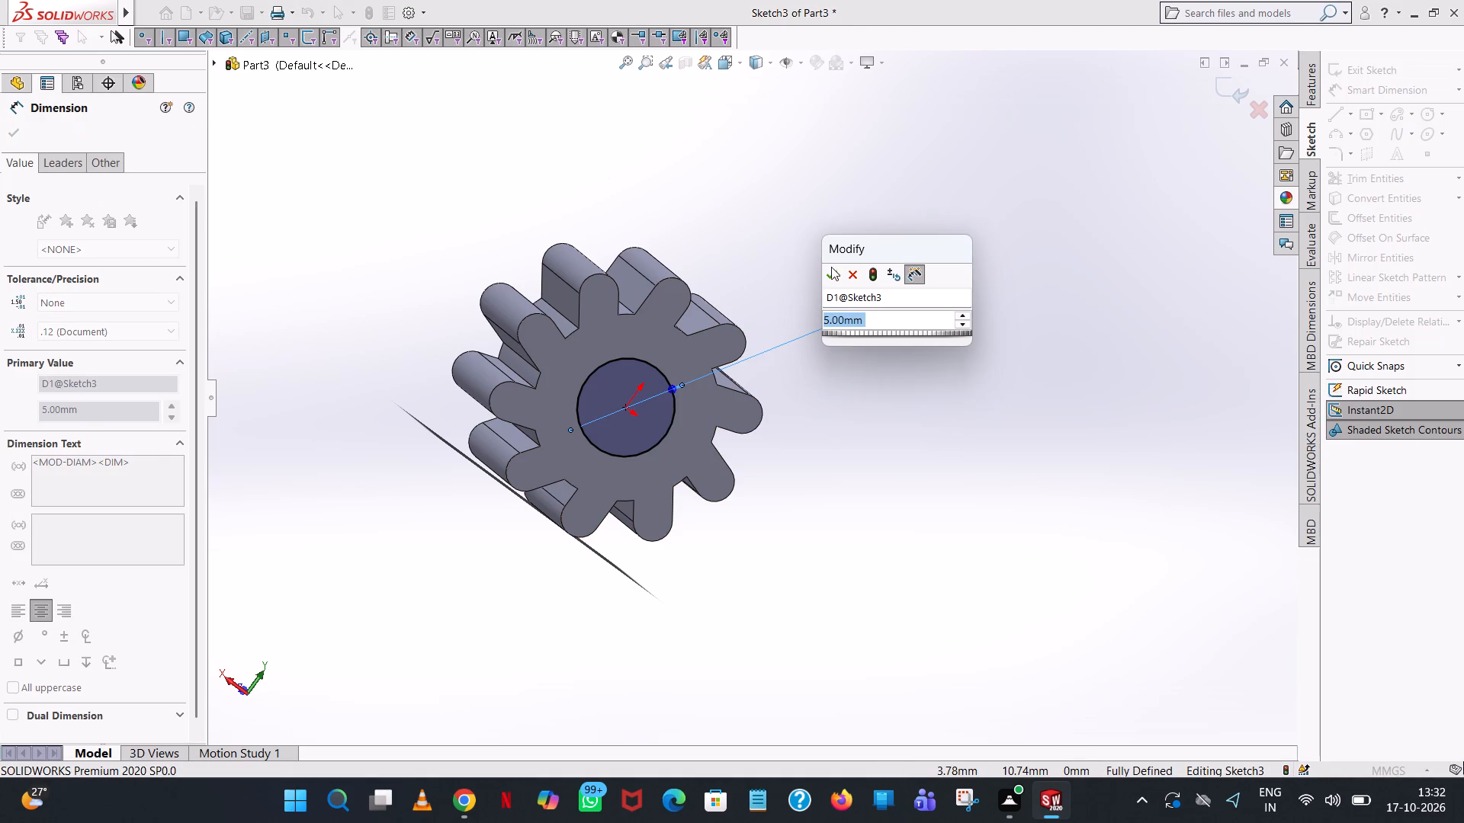
{"action": "left_click", "coordinate": [831, 268]}
{"action": "left_click", "coordinate": [956, 181]}
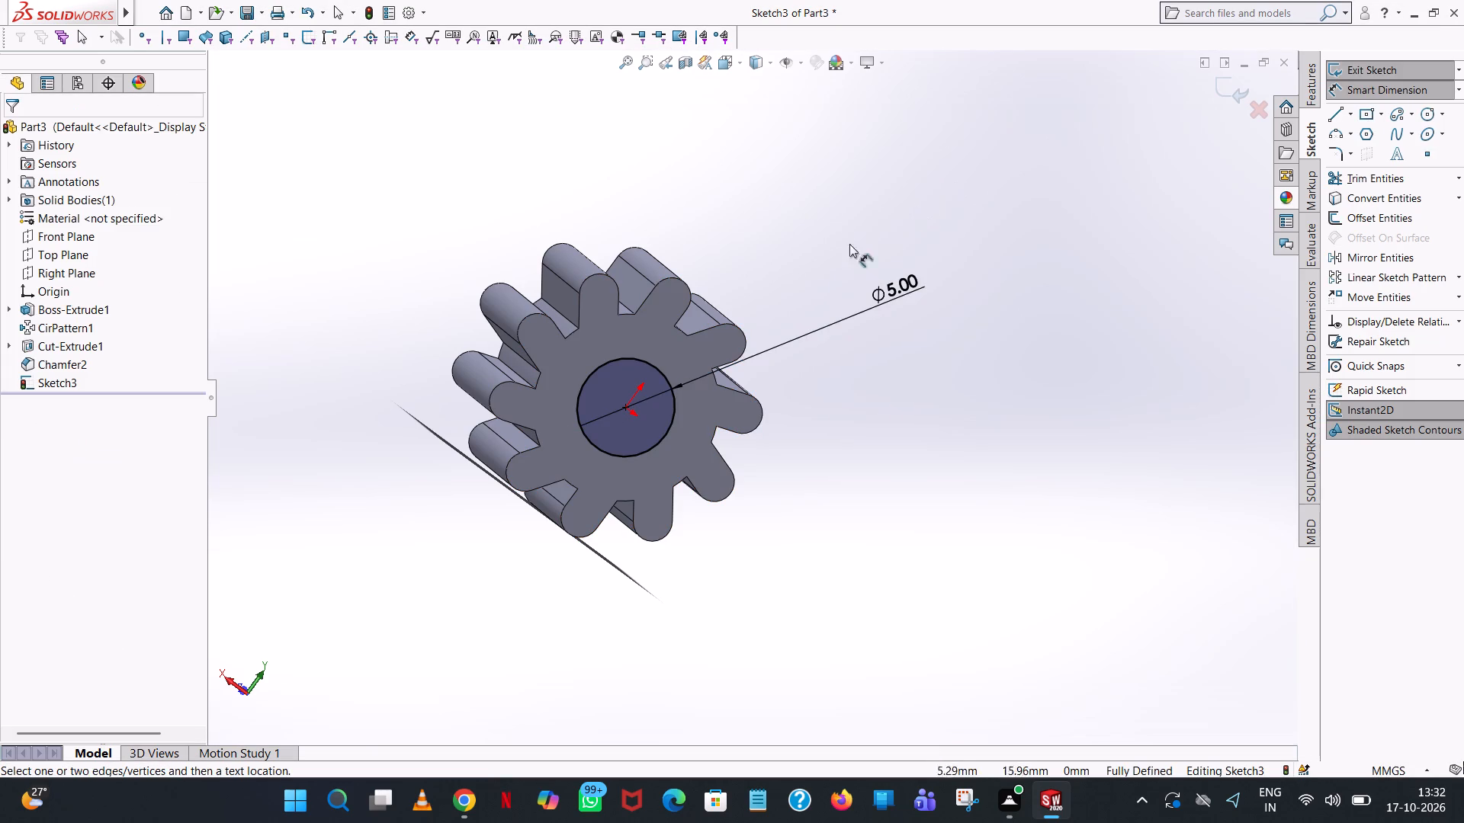
Extrude the 5 mm circle outward from the gear's rear face to a blind depth of 30-10-1.5 mm, merging the result.
{"action": "left_click", "coordinate": [1307, 82]}
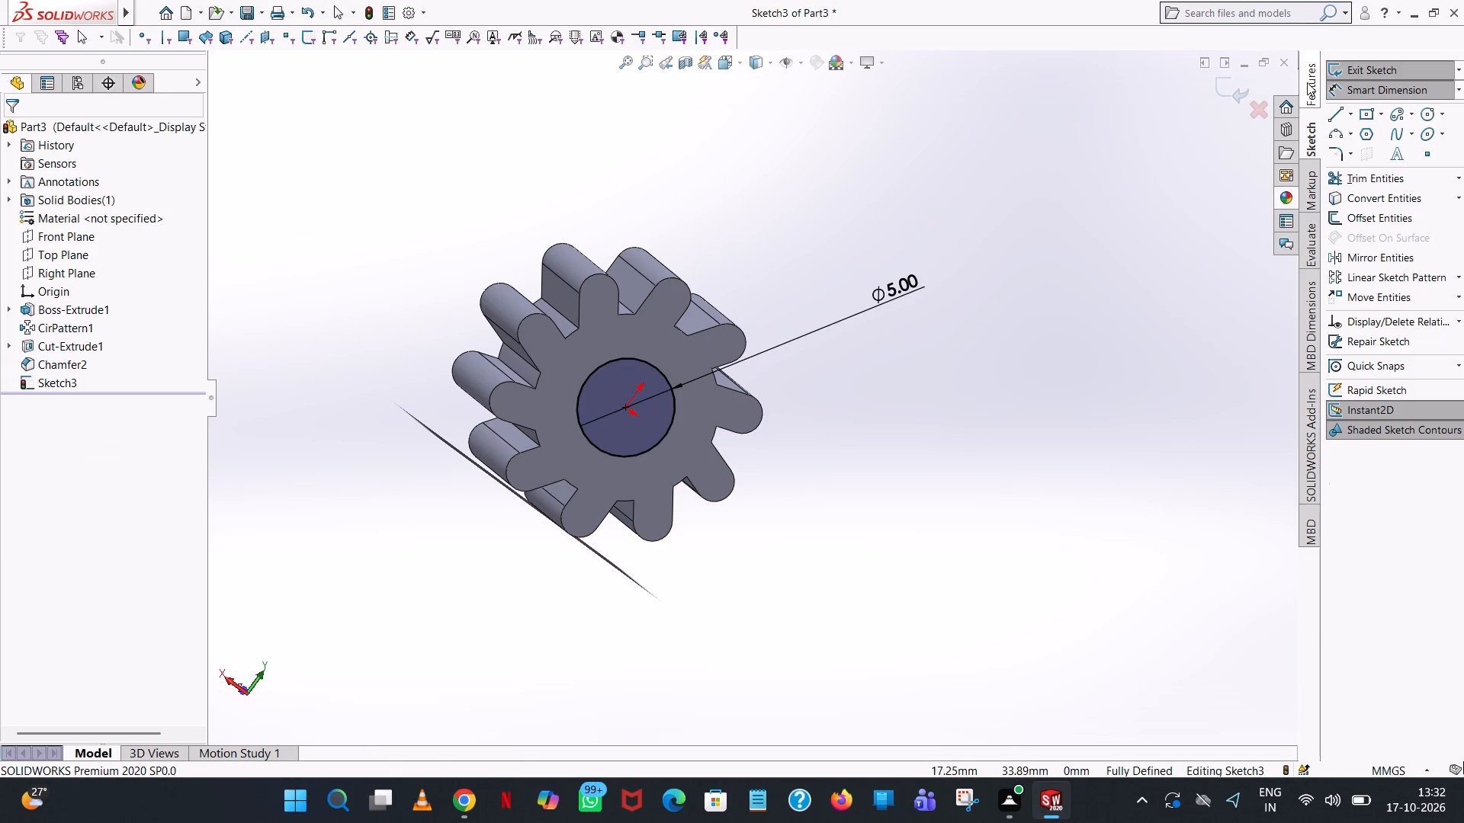
{"action": "left_click", "coordinate": [1347, 70]}
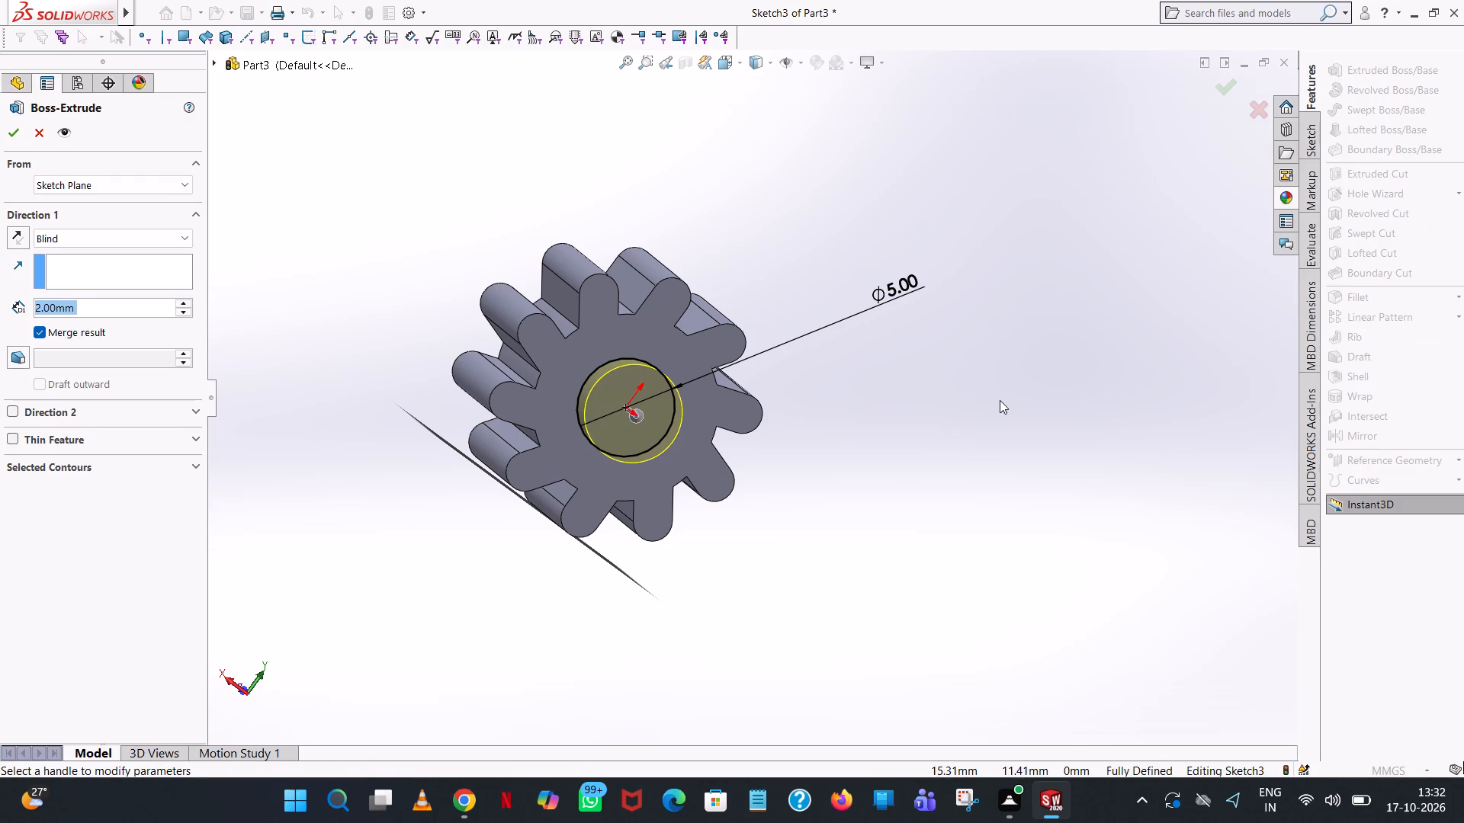
{"action": "scroll", "coordinate": [972, 402], "scroll_direction": "up", "scroll_amount": 1}
{"action": "middle_click_drag", "start_coordinate": [971, 404], "coordinate": [863, 443]}
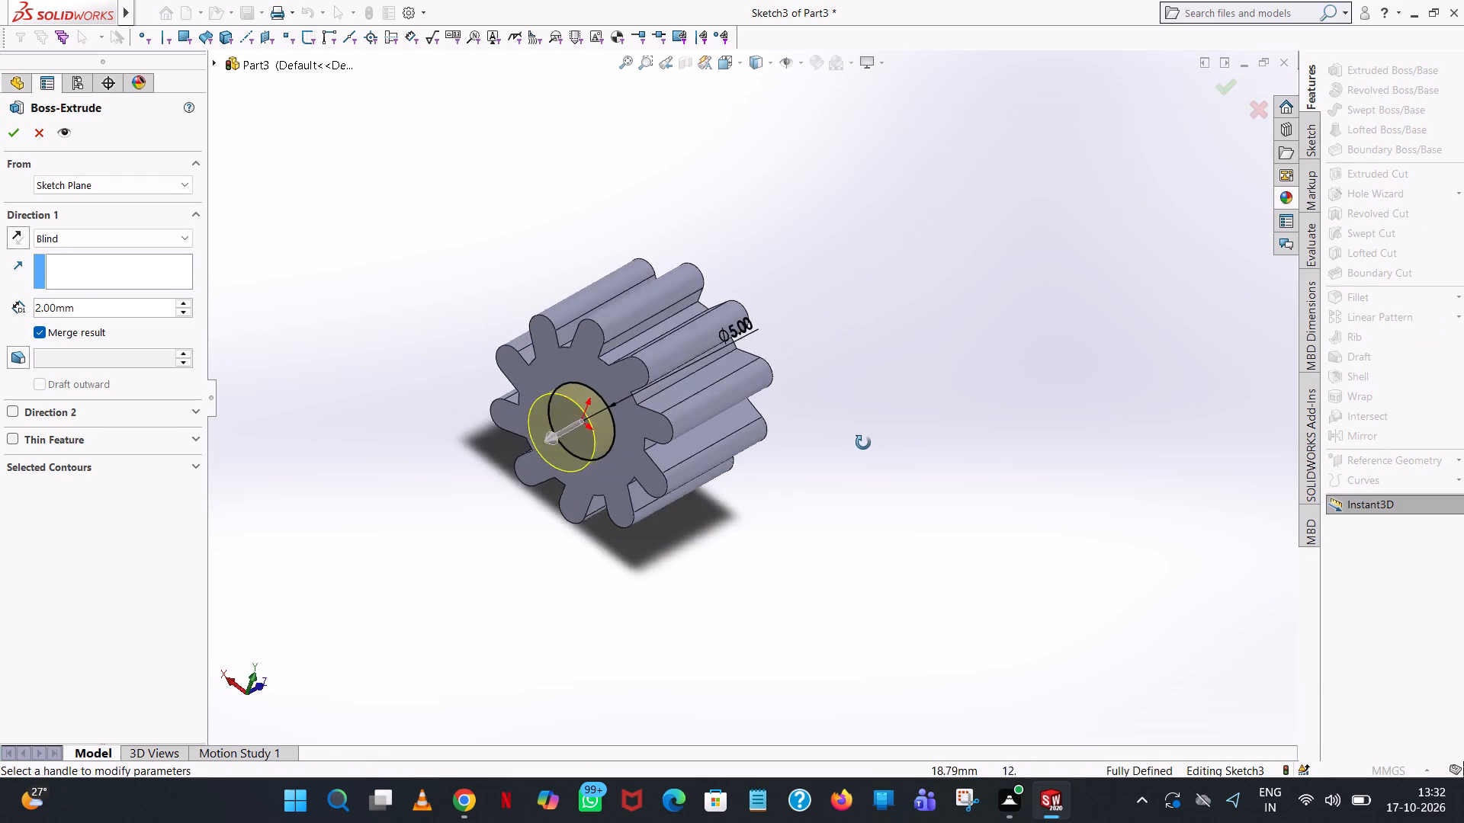
{"action": "middle_click_drag", "start_coordinate": [863, 443], "coordinate": [823, 452]}
{"action": "middle_click", "coordinate": [787, 479]}
{"action": "middle_click_drag", "start_coordinate": [756, 501], "coordinate": [739, 529]}
{"action": "scroll", "coordinate": [743, 524], "scroll_direction": "up", "scroll_amount": 1}
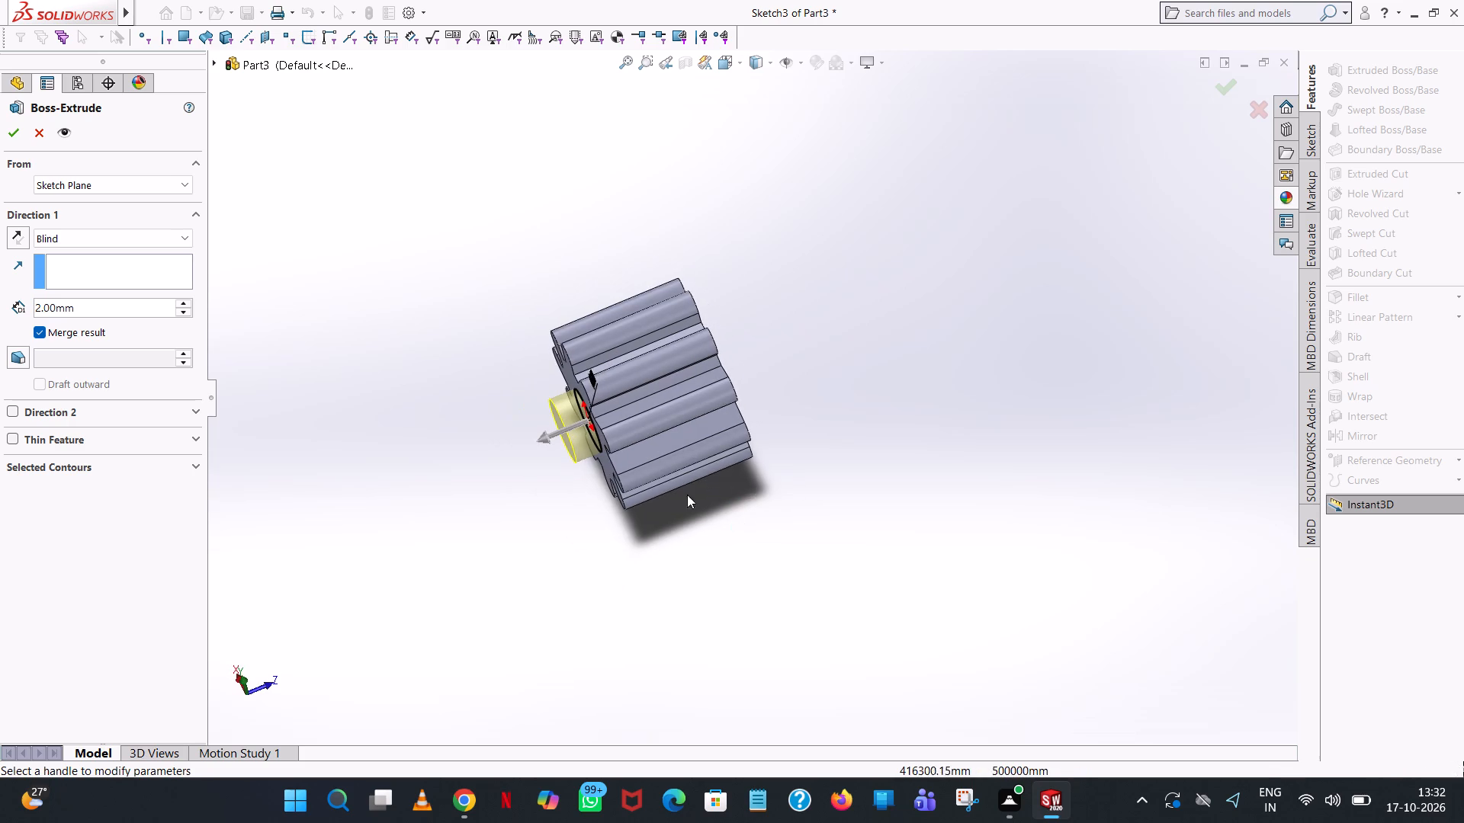
{"action": "double_click", "coordinate": [95, 306]}
{"action": "left_click_drag", "start_coordinate": [96, 305], "coordinate": [0, 362]}
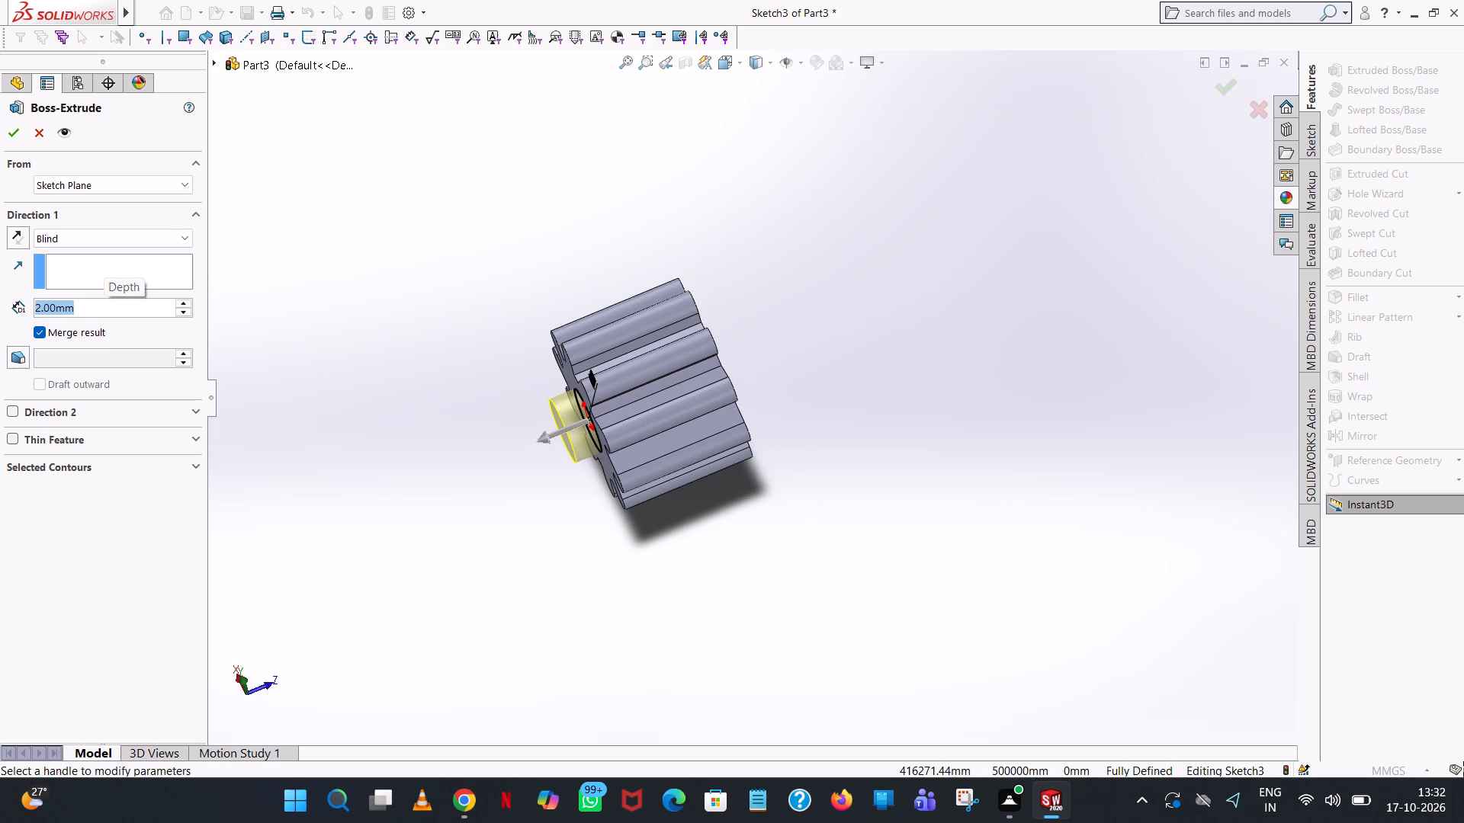
{"action": "left_click_drag", "start_coordinate": [0, 362], "coordinate": [0, 363]}
{"action": "type", "text": "30-"}
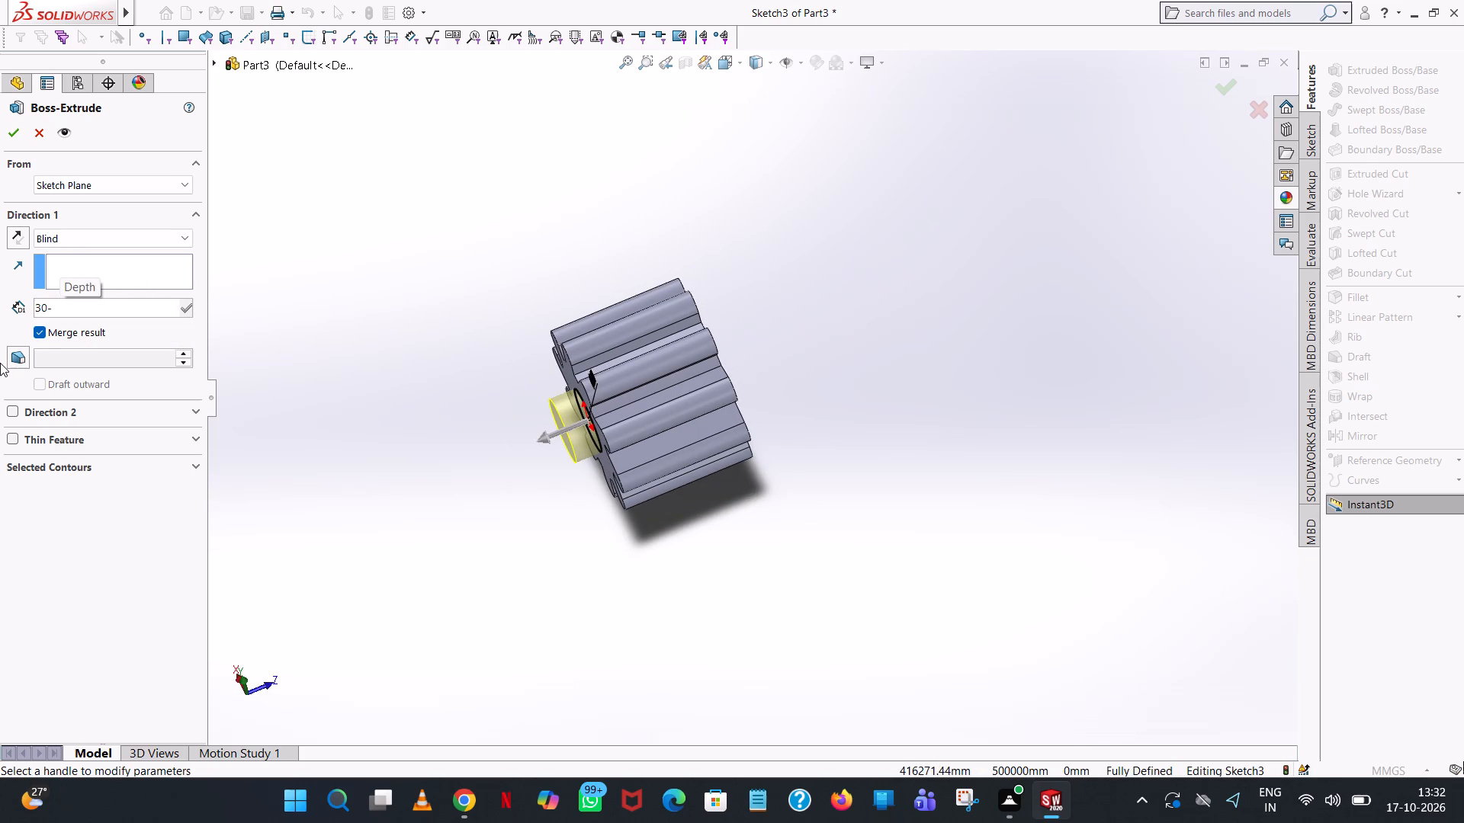
{"action": "type", "text": "10-"}
{"action": "type", "text": "1.5"}
{"action": "key", "text": "Return"}
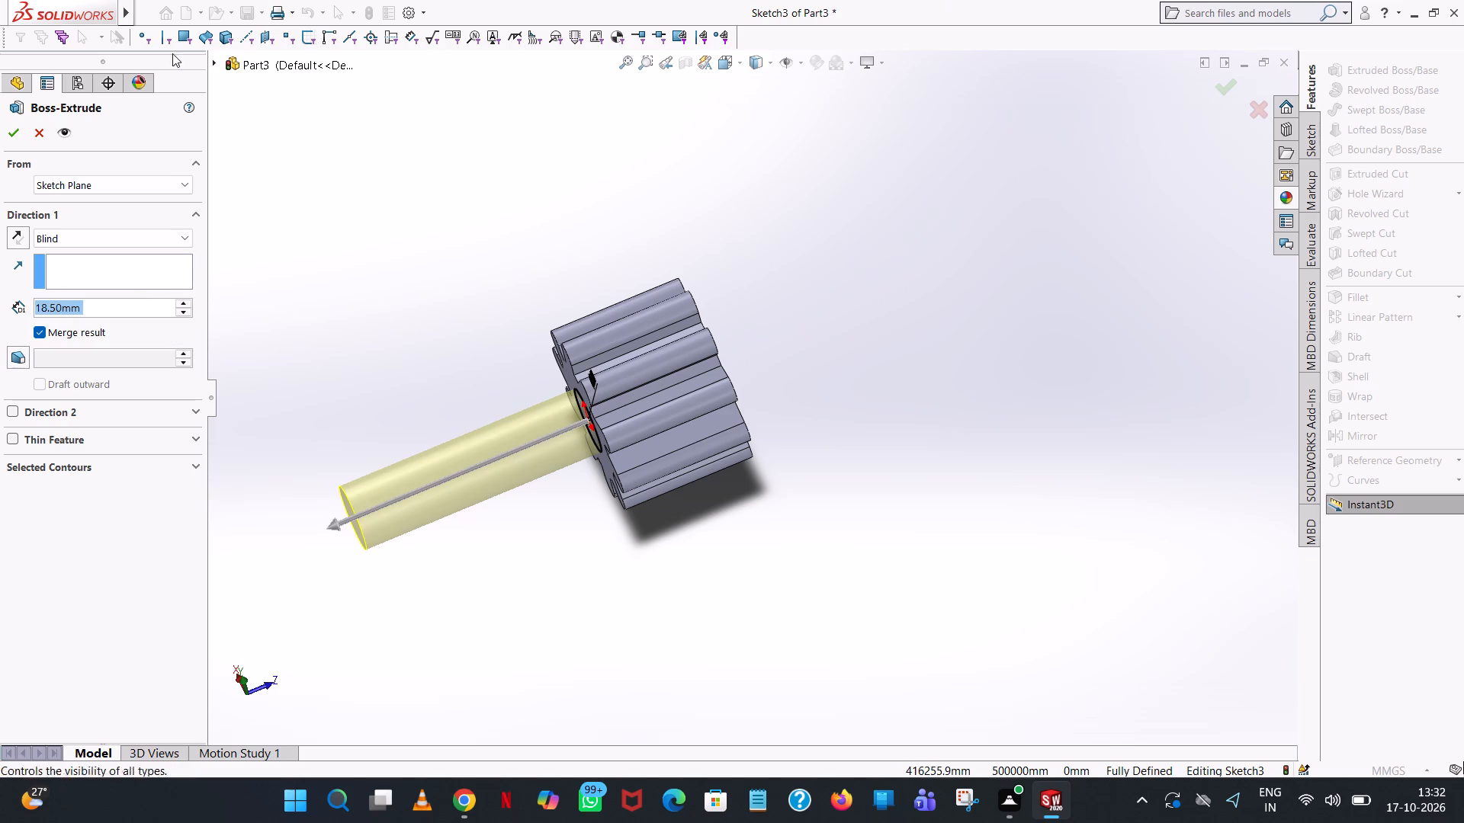
{"action": "left_click", "coordinate": [23, 138]}
{"action": "left_click", "coordinate": [594, 224]}
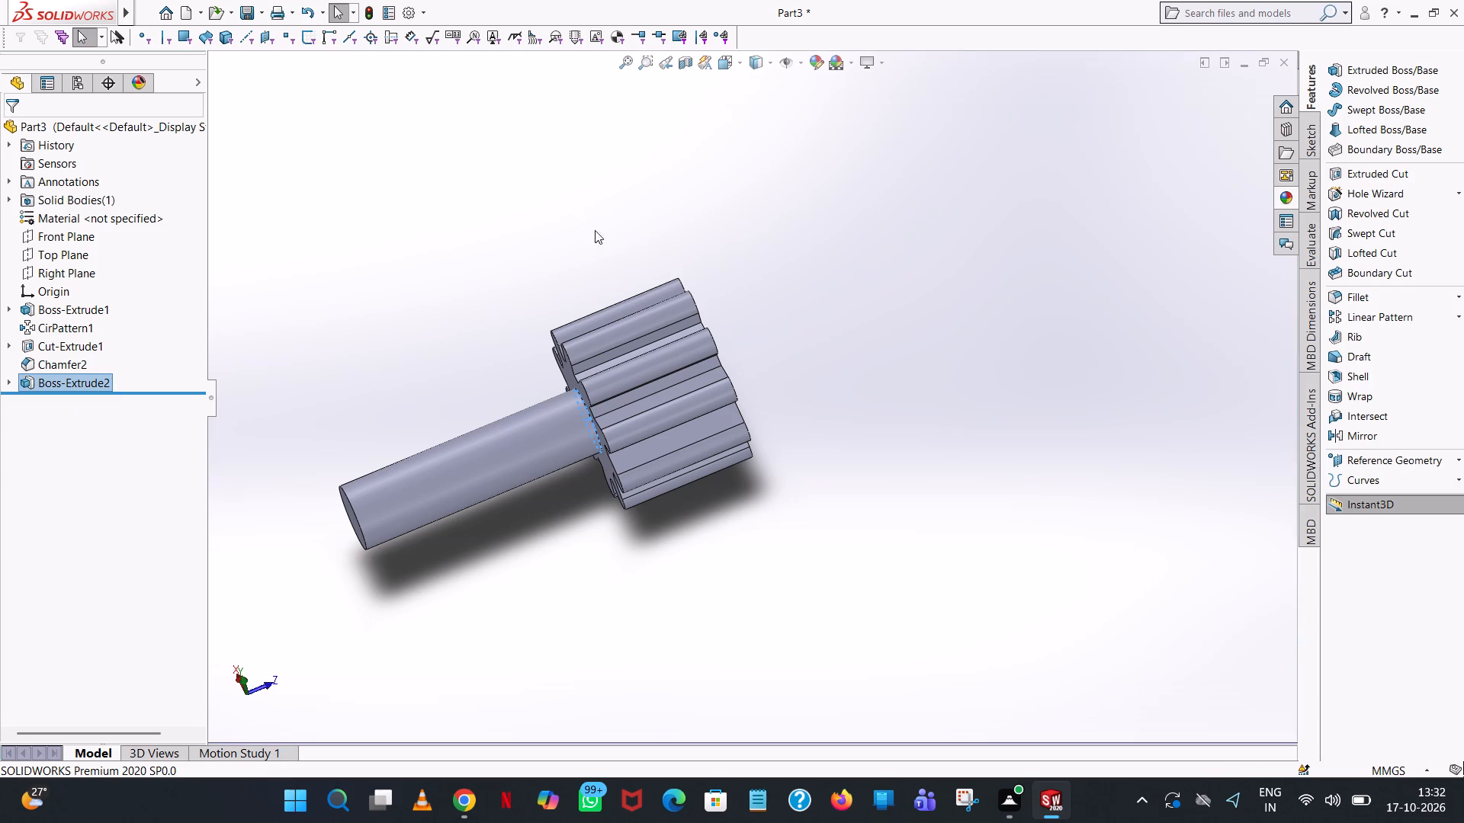
Start an extruded boss sketch on the shaft's free end face and draw an origin-centred circle of 4 mm radius.
{"action": "middle_click_drag", "start_coordinate": [438, 425], "coordinate": [542, 358]}
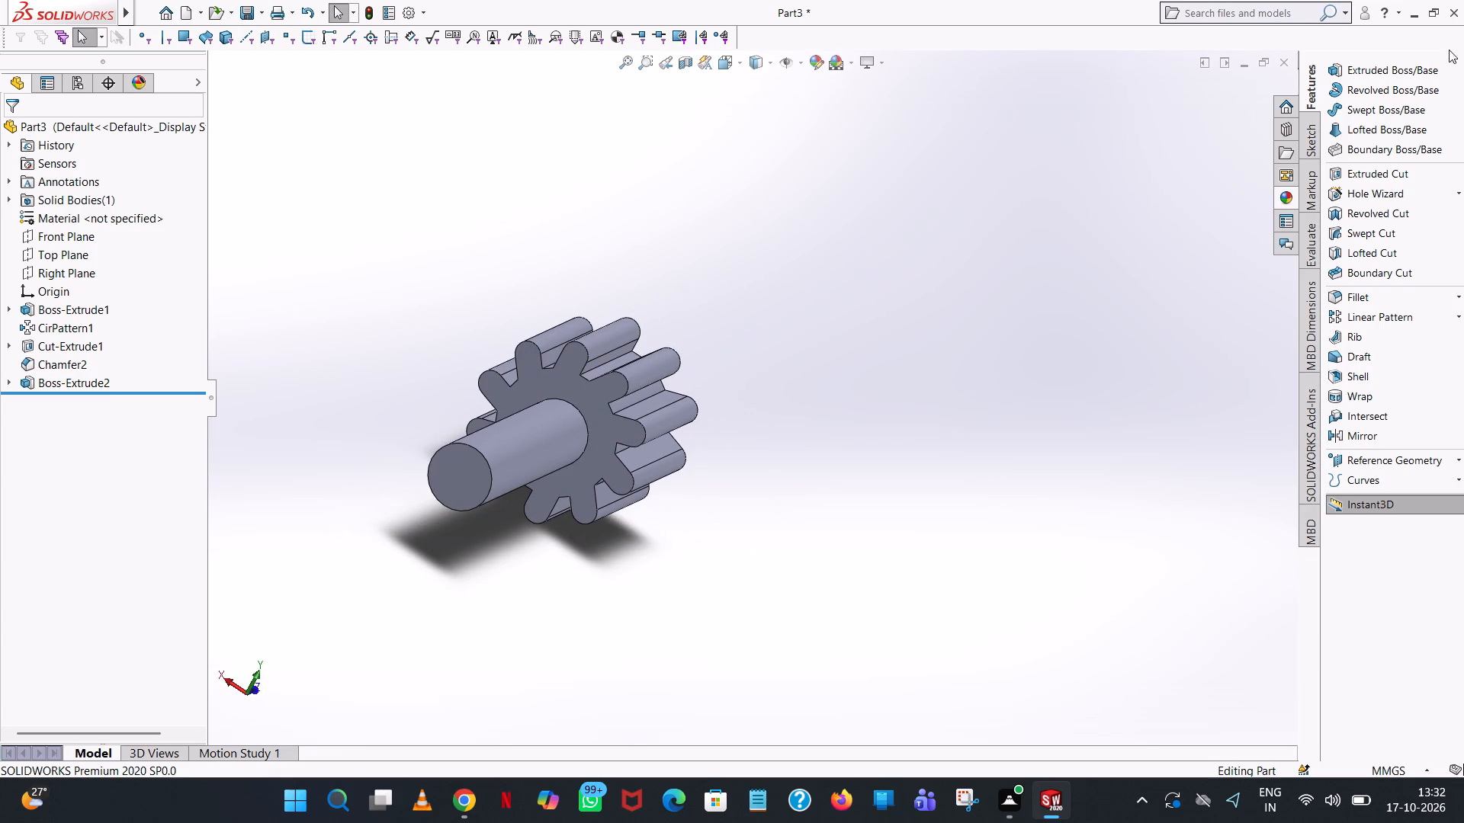
{"action": "left_click", "coordinate": [1428, 63]}
{"action": "left_click", "coordinate": [449, 473]}
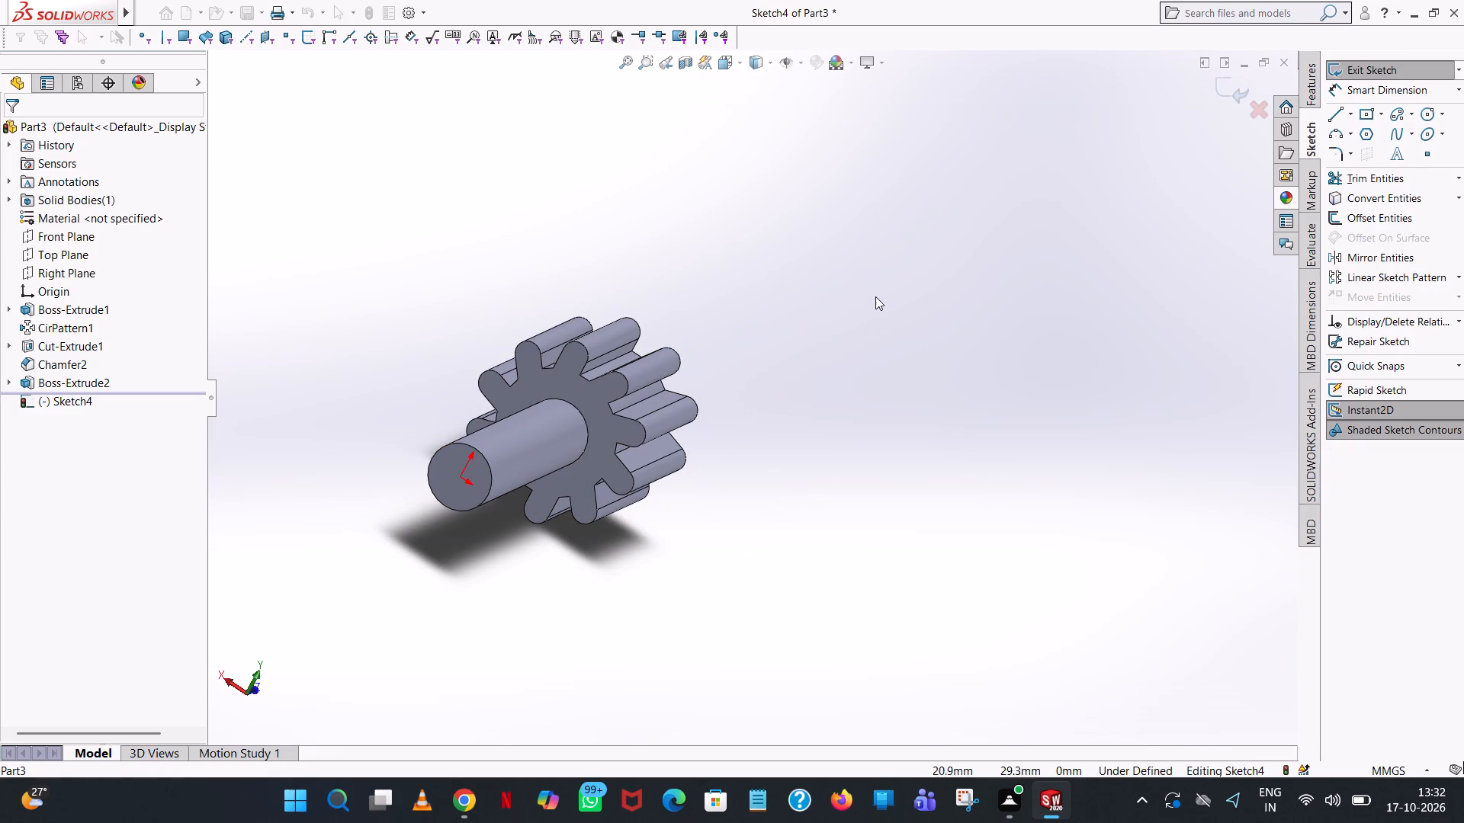
{"action": "left_click", "coordinate": [742, 67]}
{"action": "left_click", "coordinate": [808, 151]}
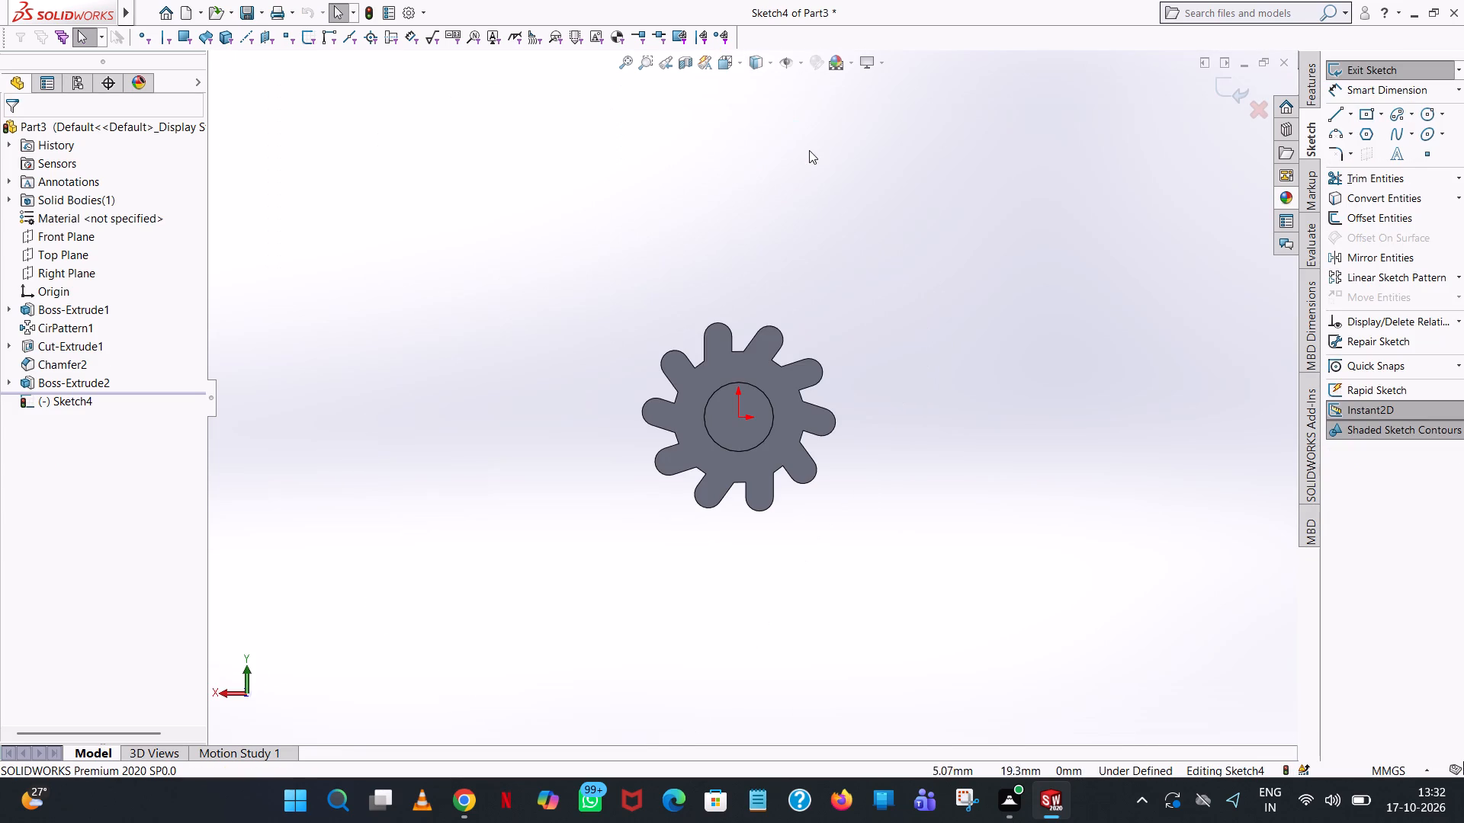
{"action": "left_click", "coordinate": [1431, 117]}
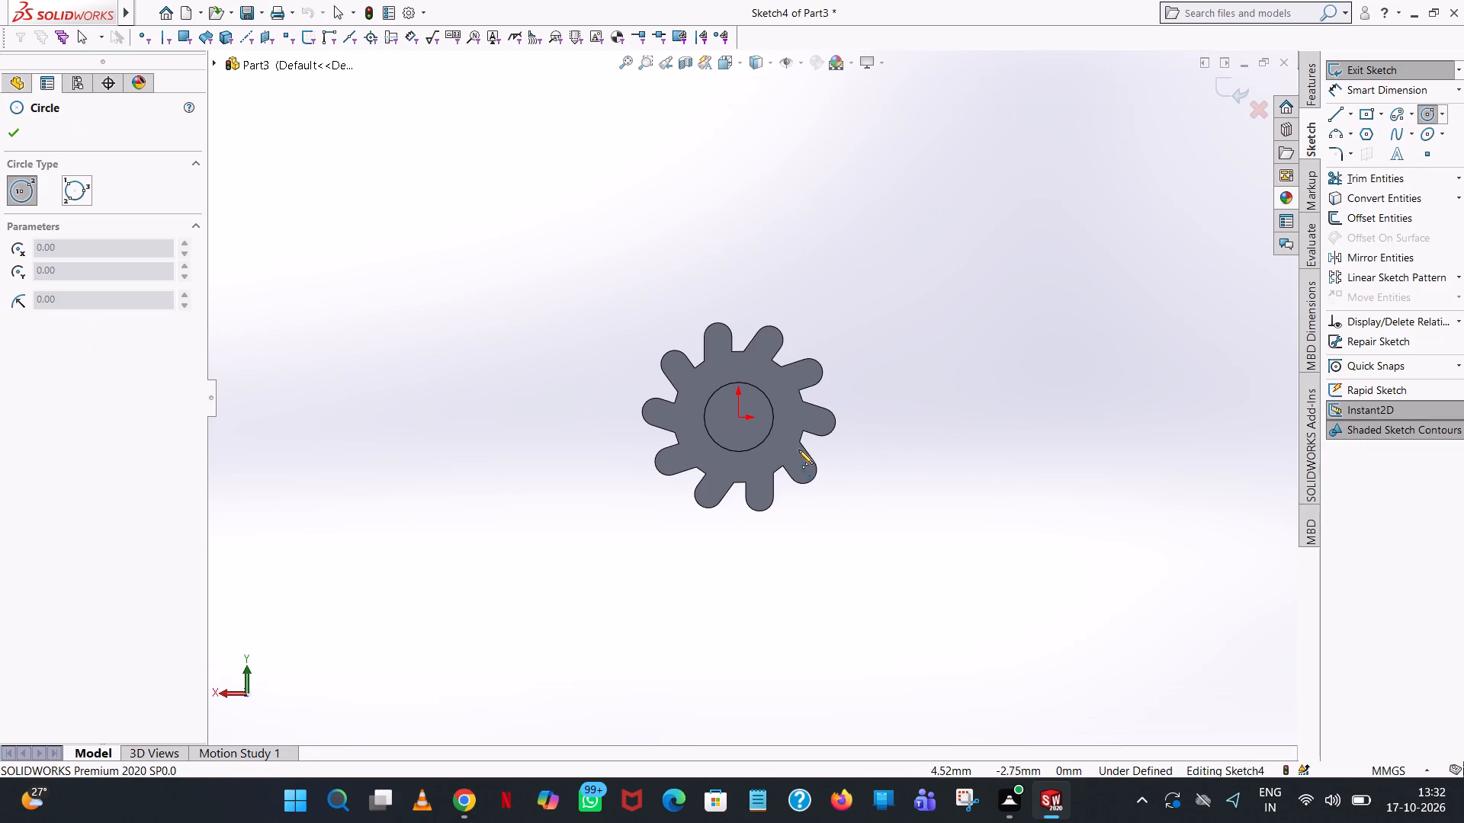
{"action": "left_click", "coordinate": [740, 417]}
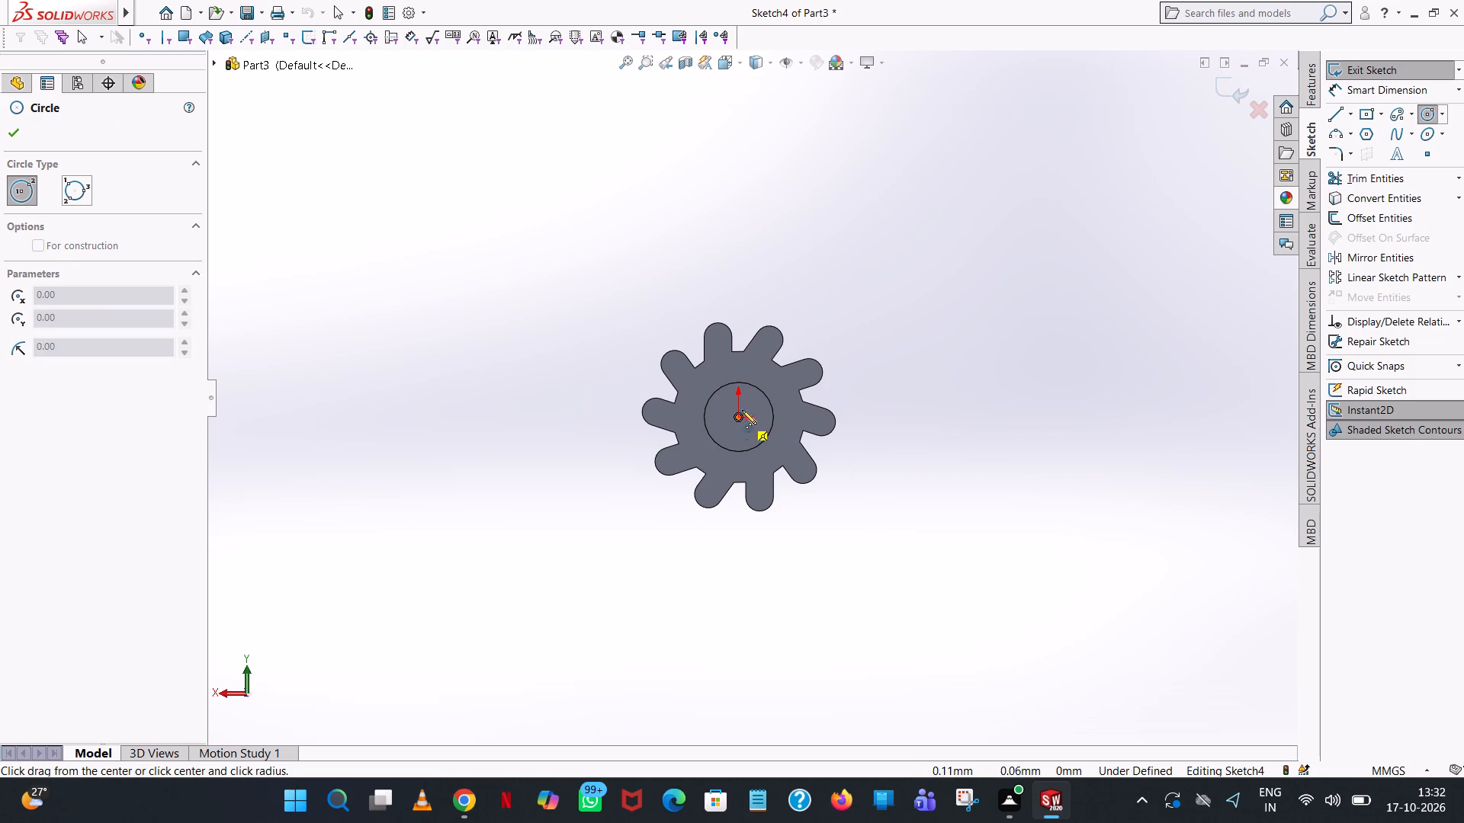
{"action": "left_click", "coordinate": [749, 377]}
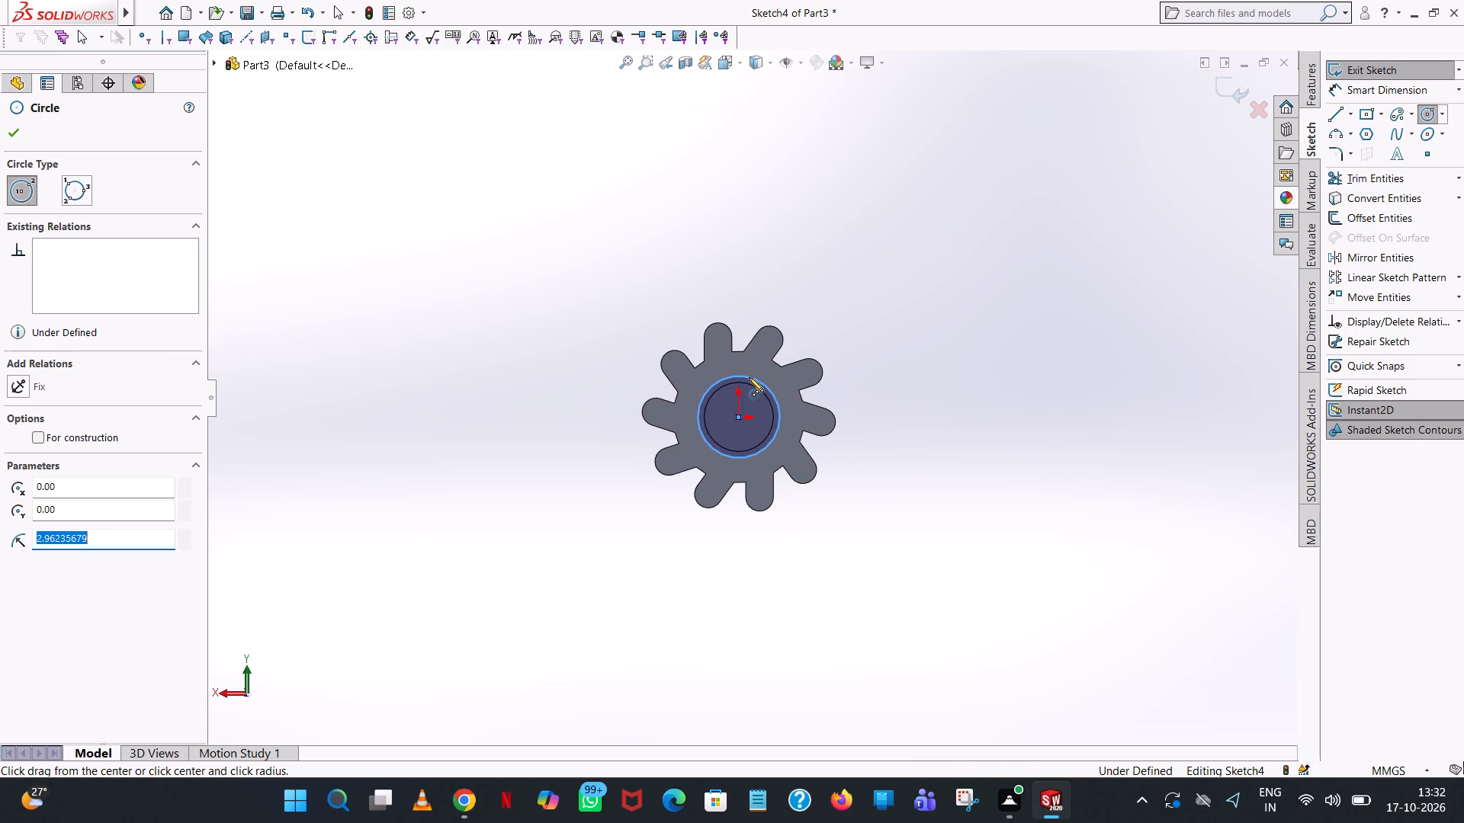
{"action": "key", "text": "4"}
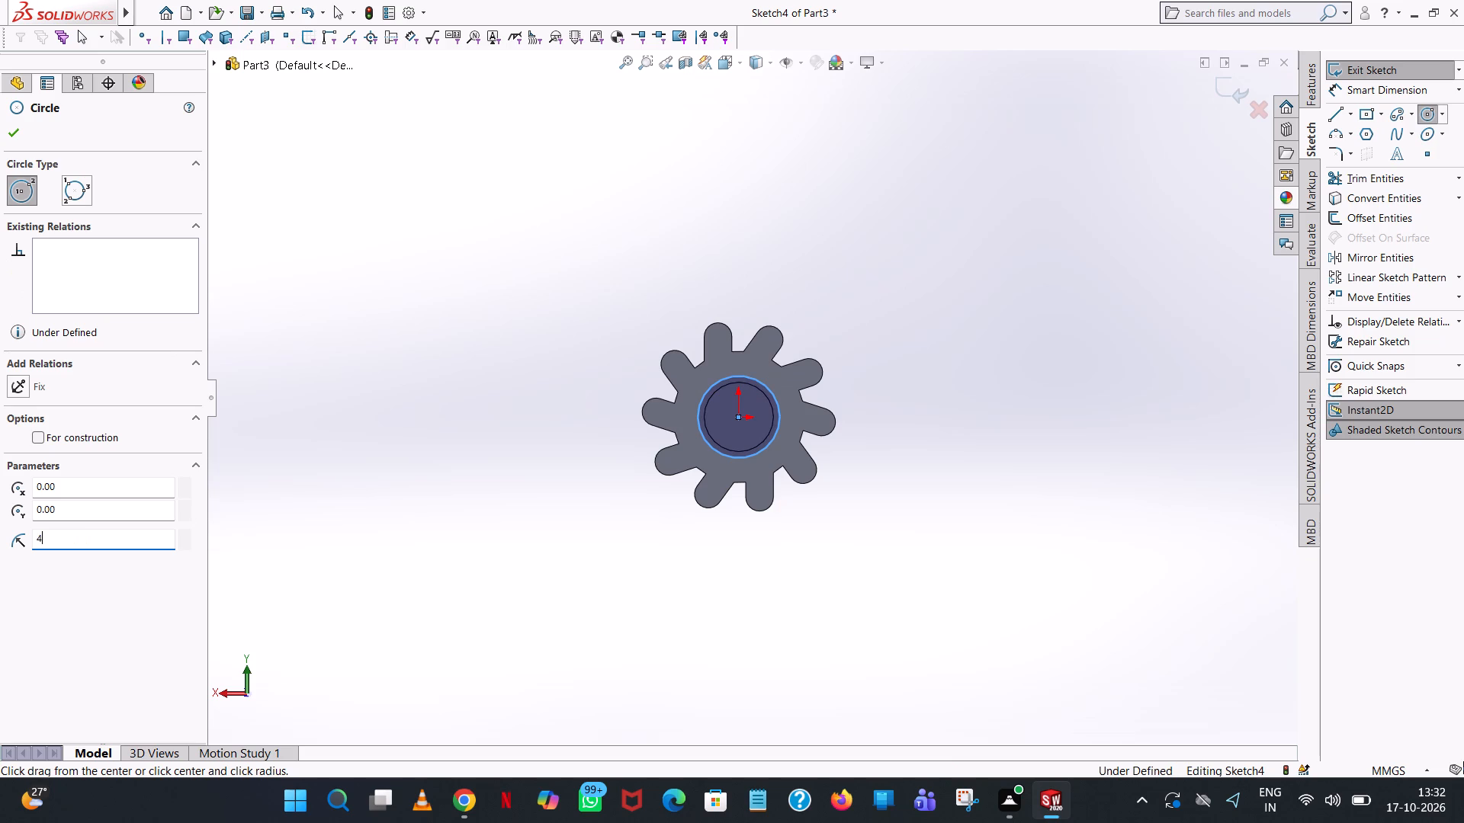
{"action": "key", "text": "Return"}
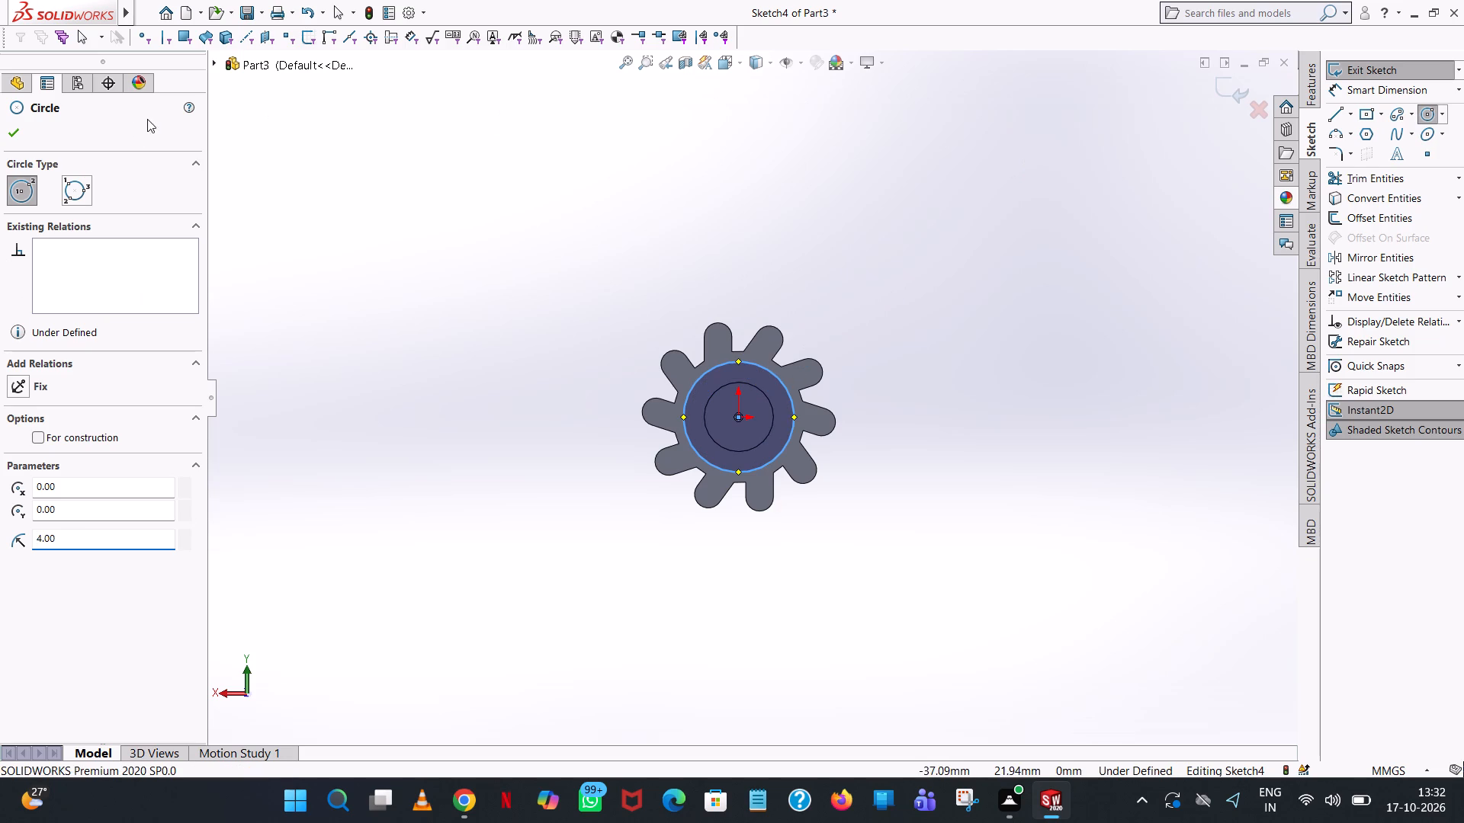
{"action": "left_click", "coordinate": [7, 134]}
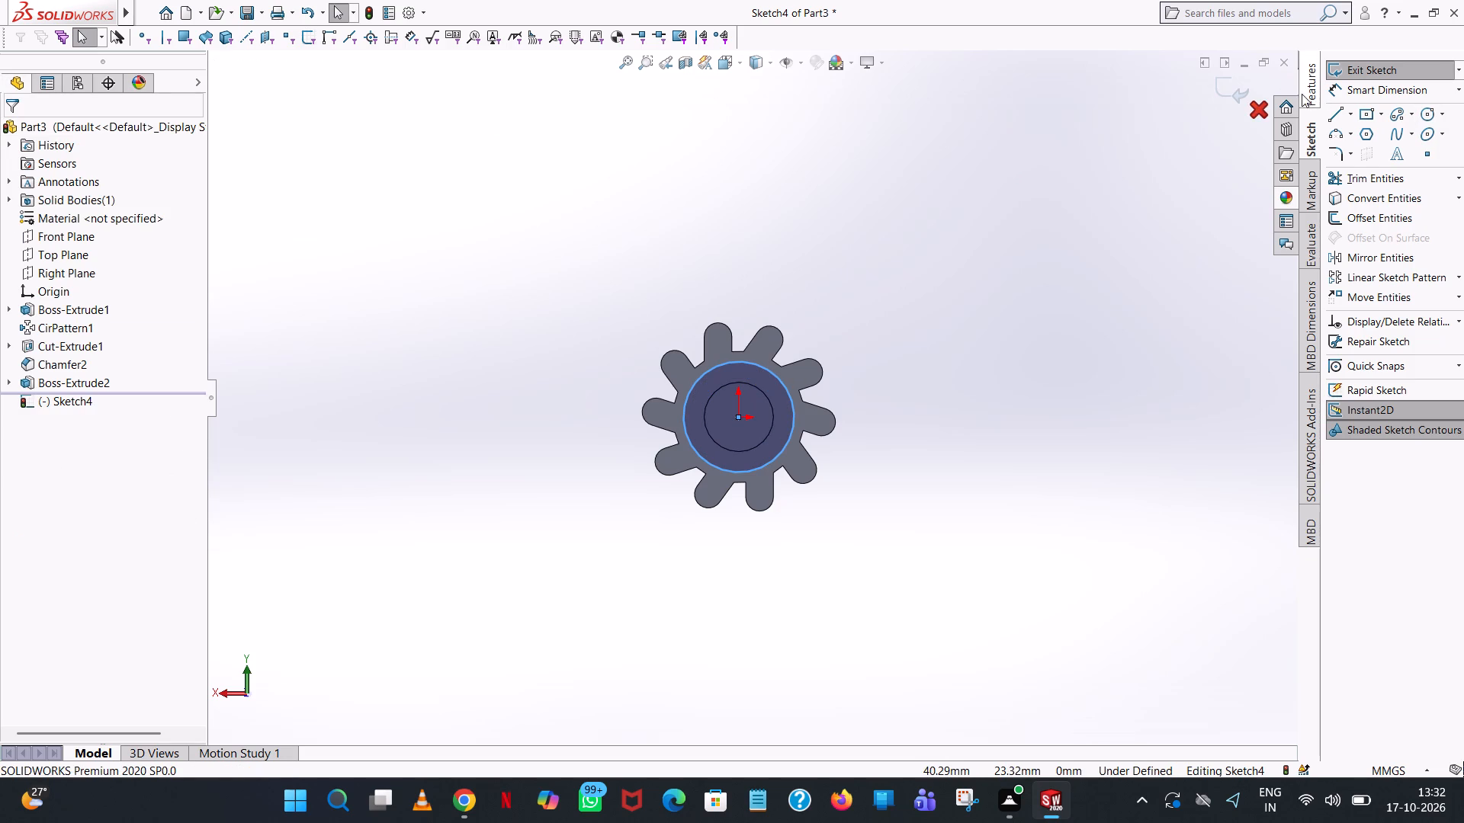
Add an 8 mm diameter dimension to the circle on the shaft's end face.
{"action": "left_click", "coordinate": [1353, 82]}
{"action": "left_click", "coordinate": [739, 366]}
{"action": "left_click", "coordinate": [1013, 294]}
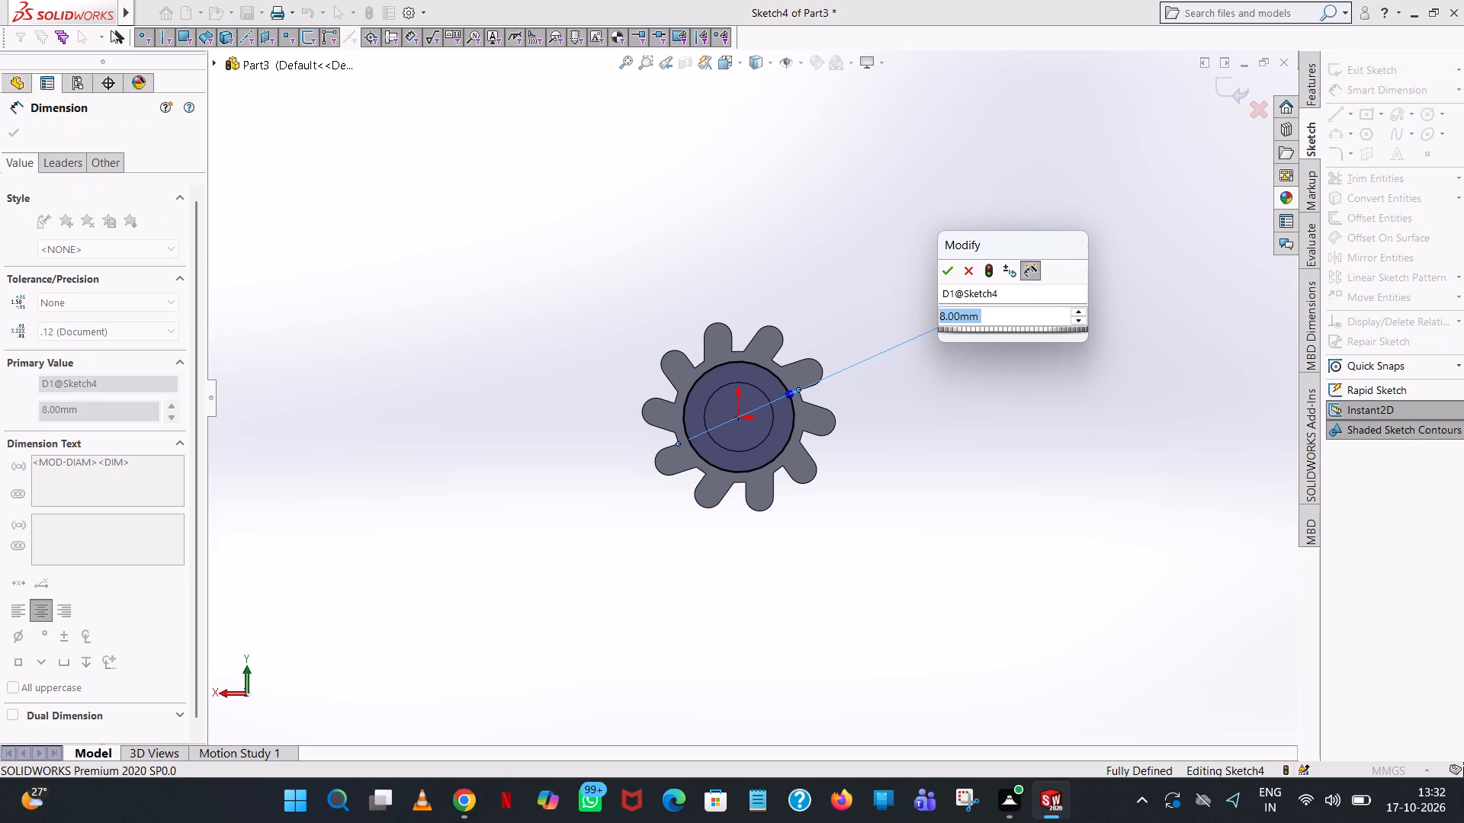
{"action": "left_click", "coordinate": [942, 271]}
{"action": "left_click", "coordinate": [1088, 162]}
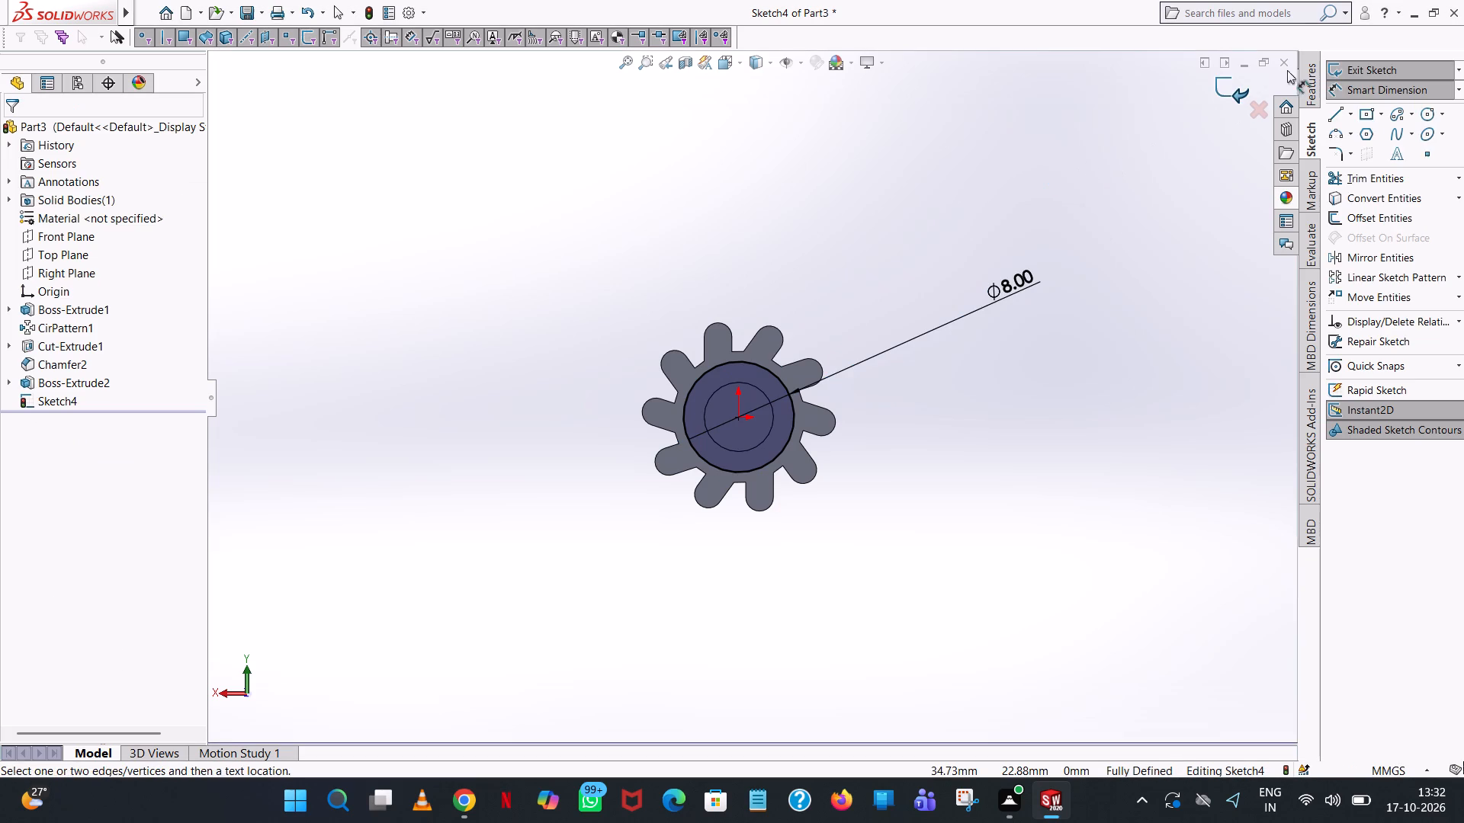
Extrude the 8 mm circle outward from the shaft's end to a blind depth of 1.5 mm, merging the result.
{"action": "left_click", "coordinate": [1309, 76]}
{"action": "left_click", "coordinate": [1387, 66]}
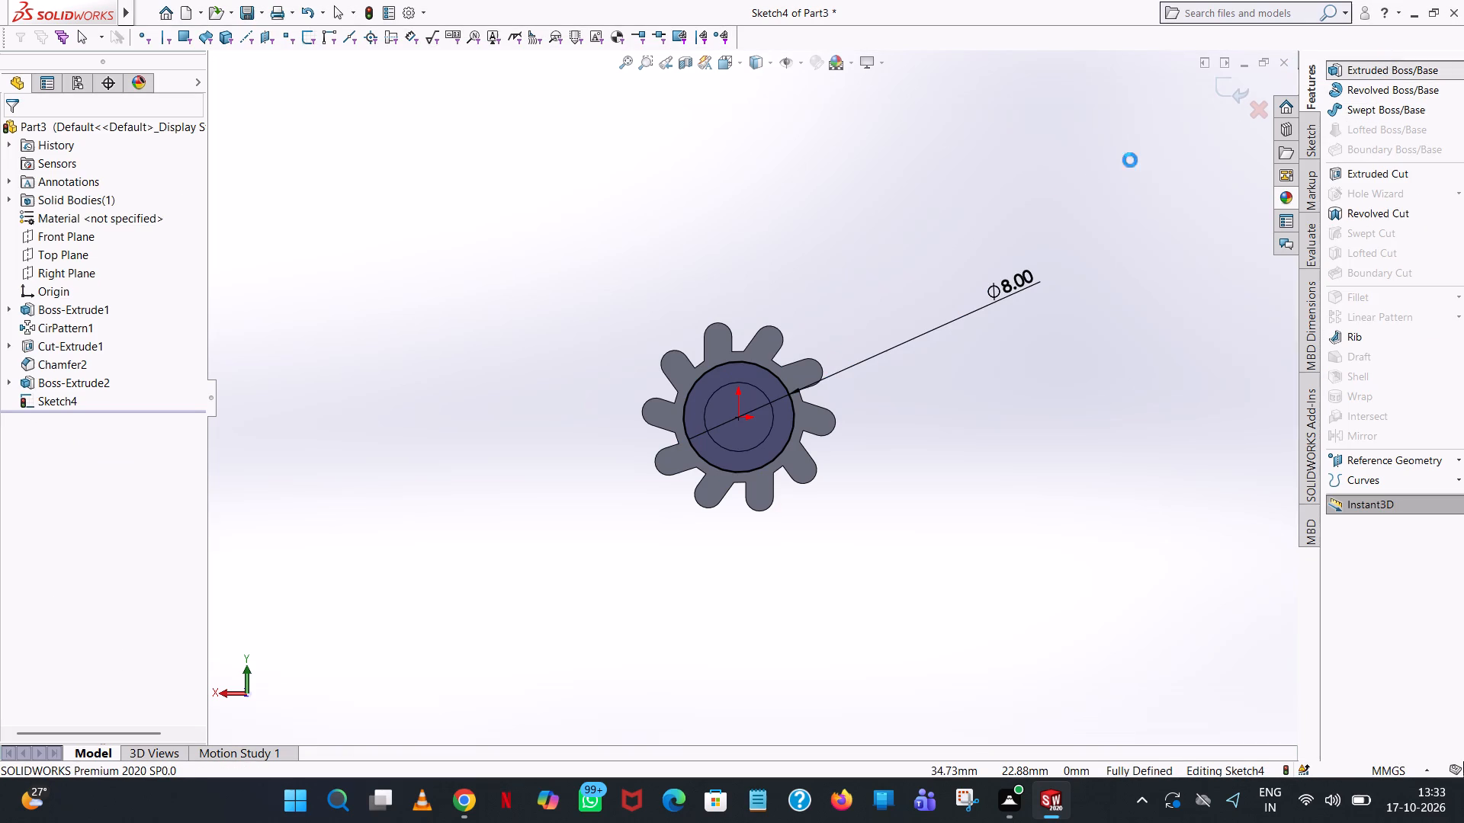
{"action": "middle_click_drag", "start_coordinate": [933, 219], "coordinate": [862, 241]}
{"action": "scroll", "coordinate": [862, 241], "scroll_direction": "up", "scroll_amount": 1}
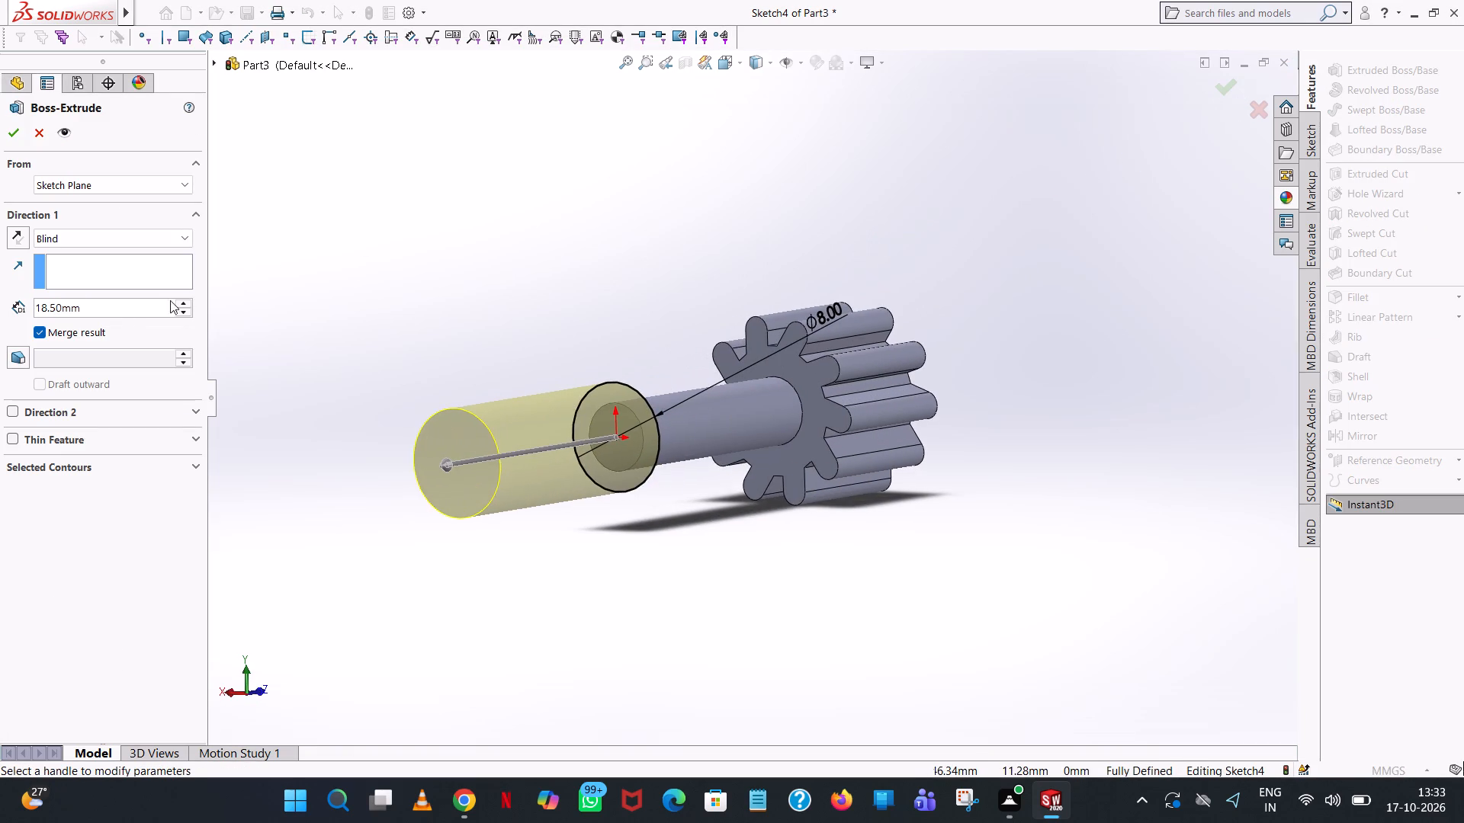
{"action": "double_click", "coordinate": [113, 306]}
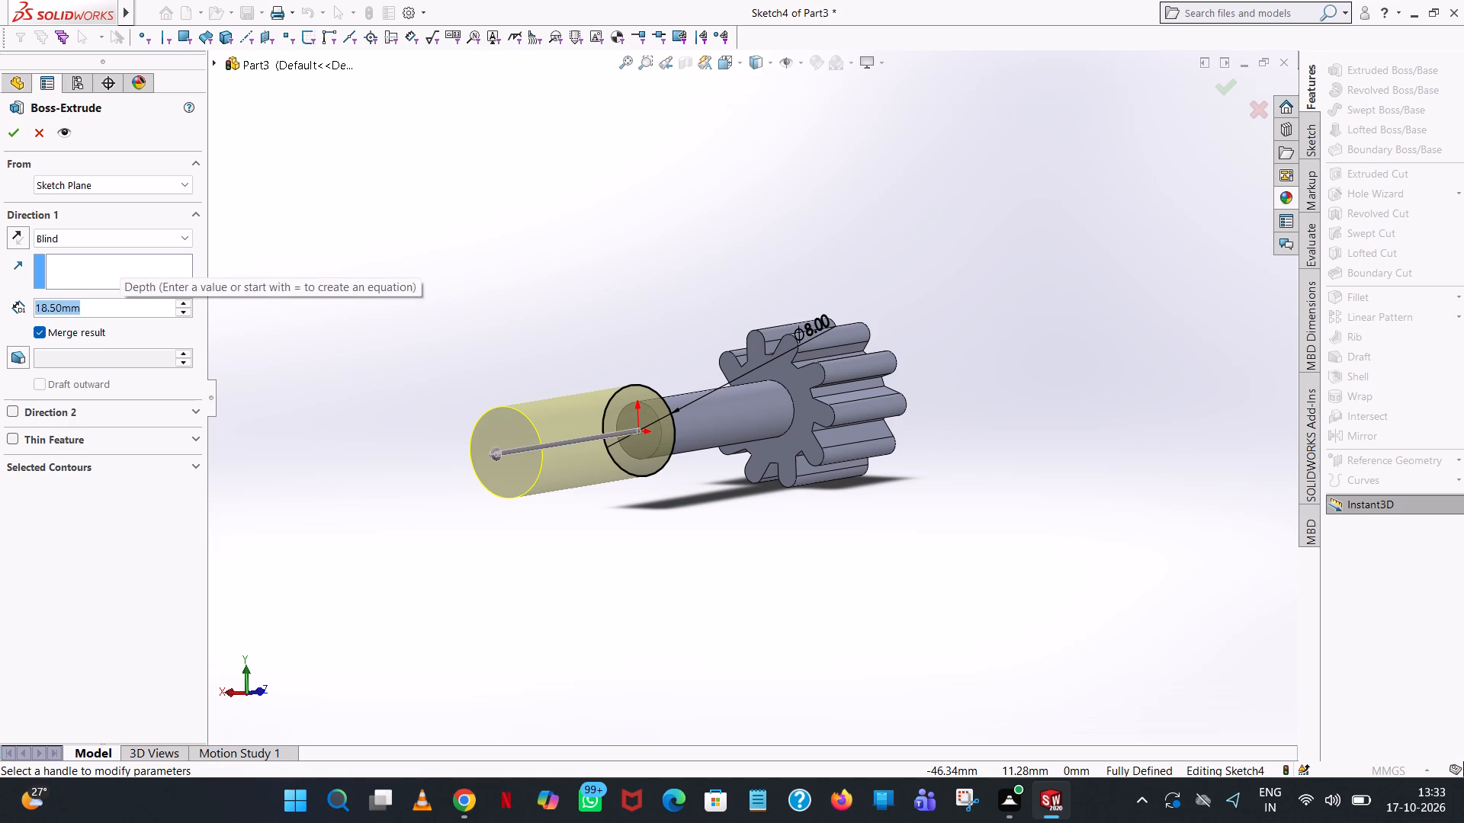
{"action": "type", "text": "1.5"}
{"action": "key", "text": "Return"}
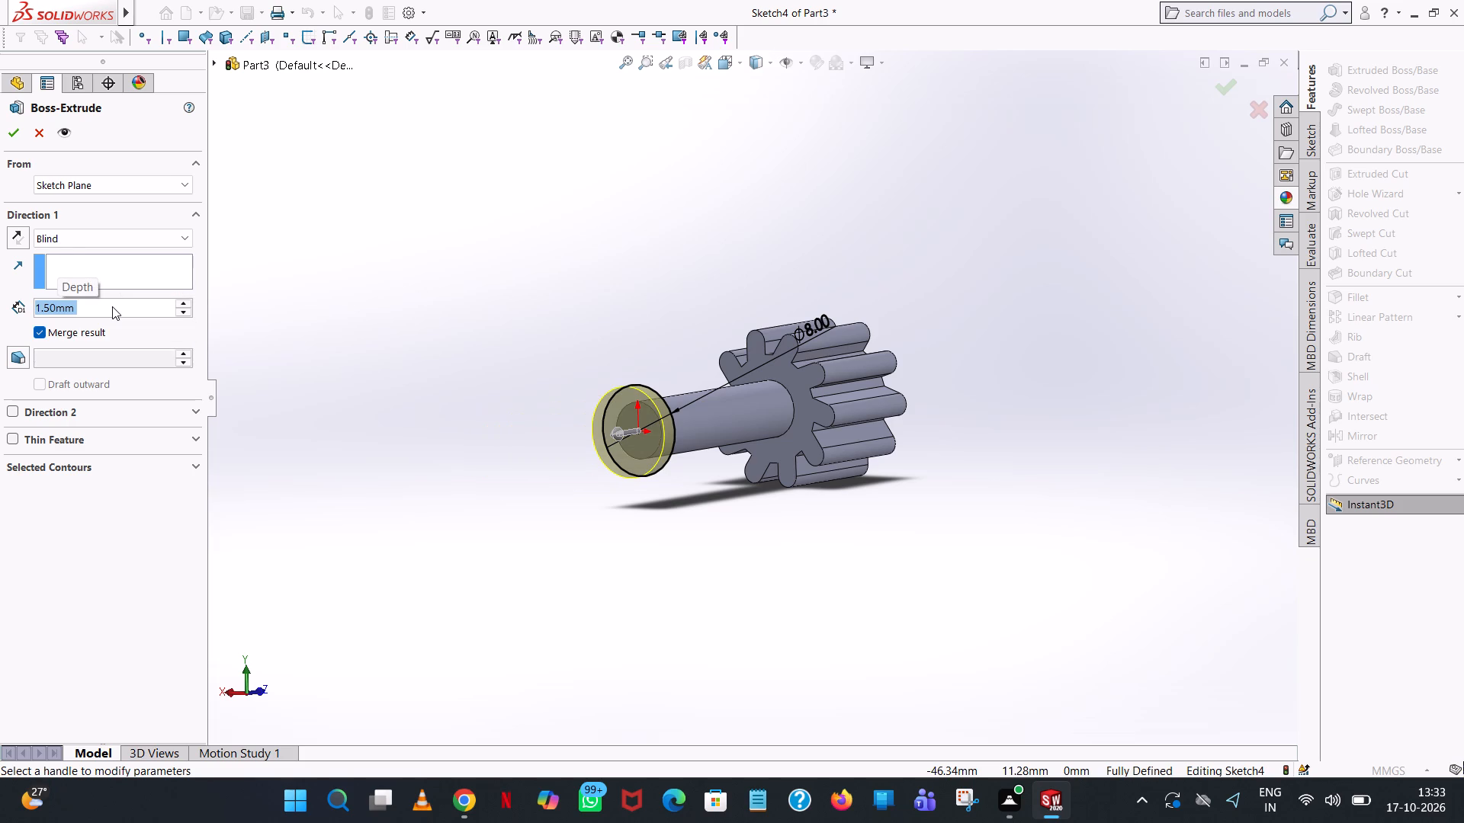
{"action": "left_click", "coordinate": [5, 136]}
{"action": "left_click", "coordinate": [831, 165]}
Start an extruded boss sketch on the collar's outer end face and draw an origin-centred circle of 2.5 mm radius.
{"action": "scroll", "coordinate": [831, 168], "scroll_direction": "up", "scroll_amount": 1}
{"action": "middle_click_drag", "start_coordinate": [831, 169], "coordinate": [775, 175]}
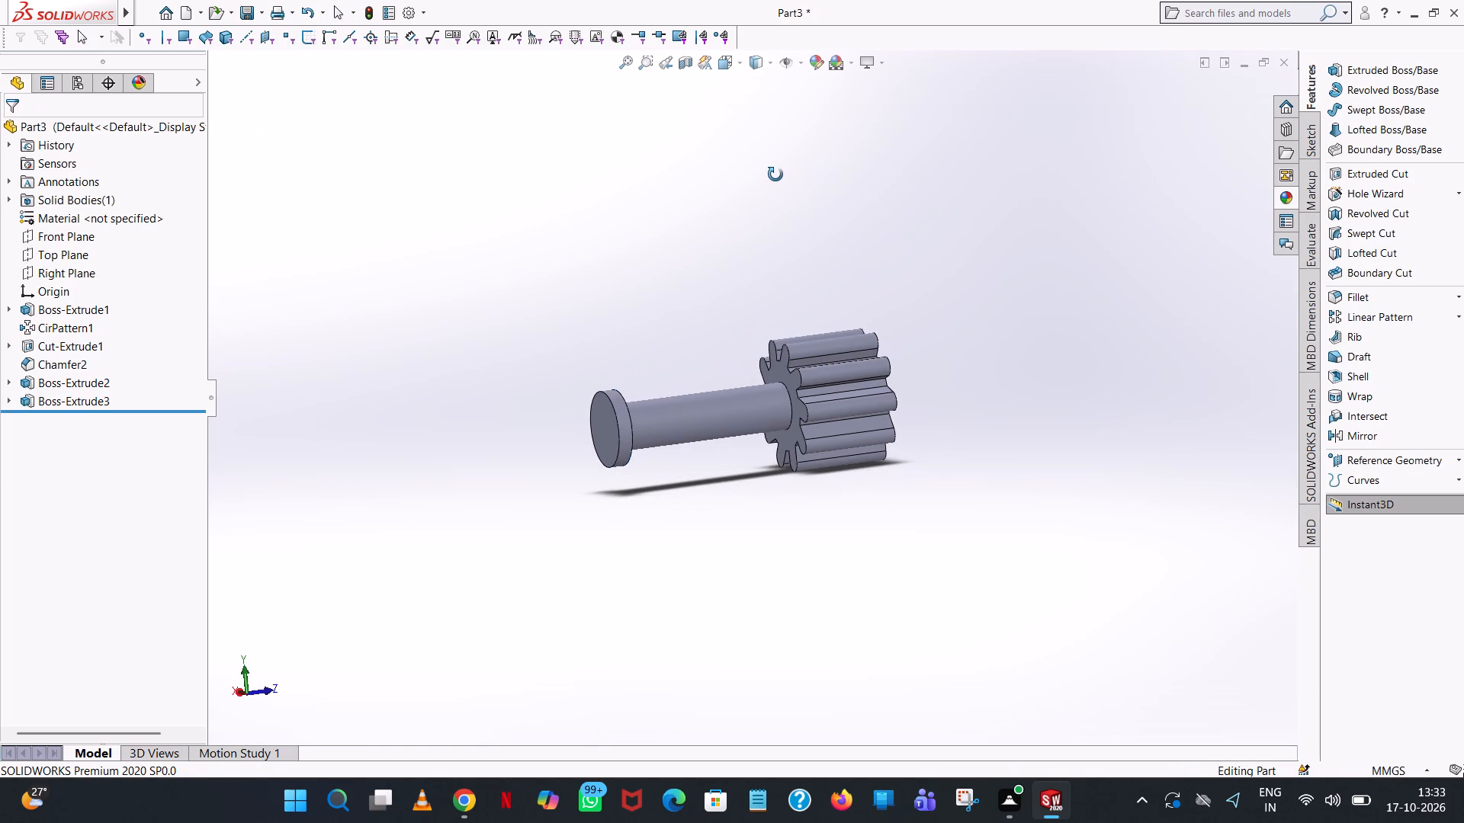
{"action": "middle_click_drag", "start_coordinate": [775, 175], "coordinate": [772, 180]}
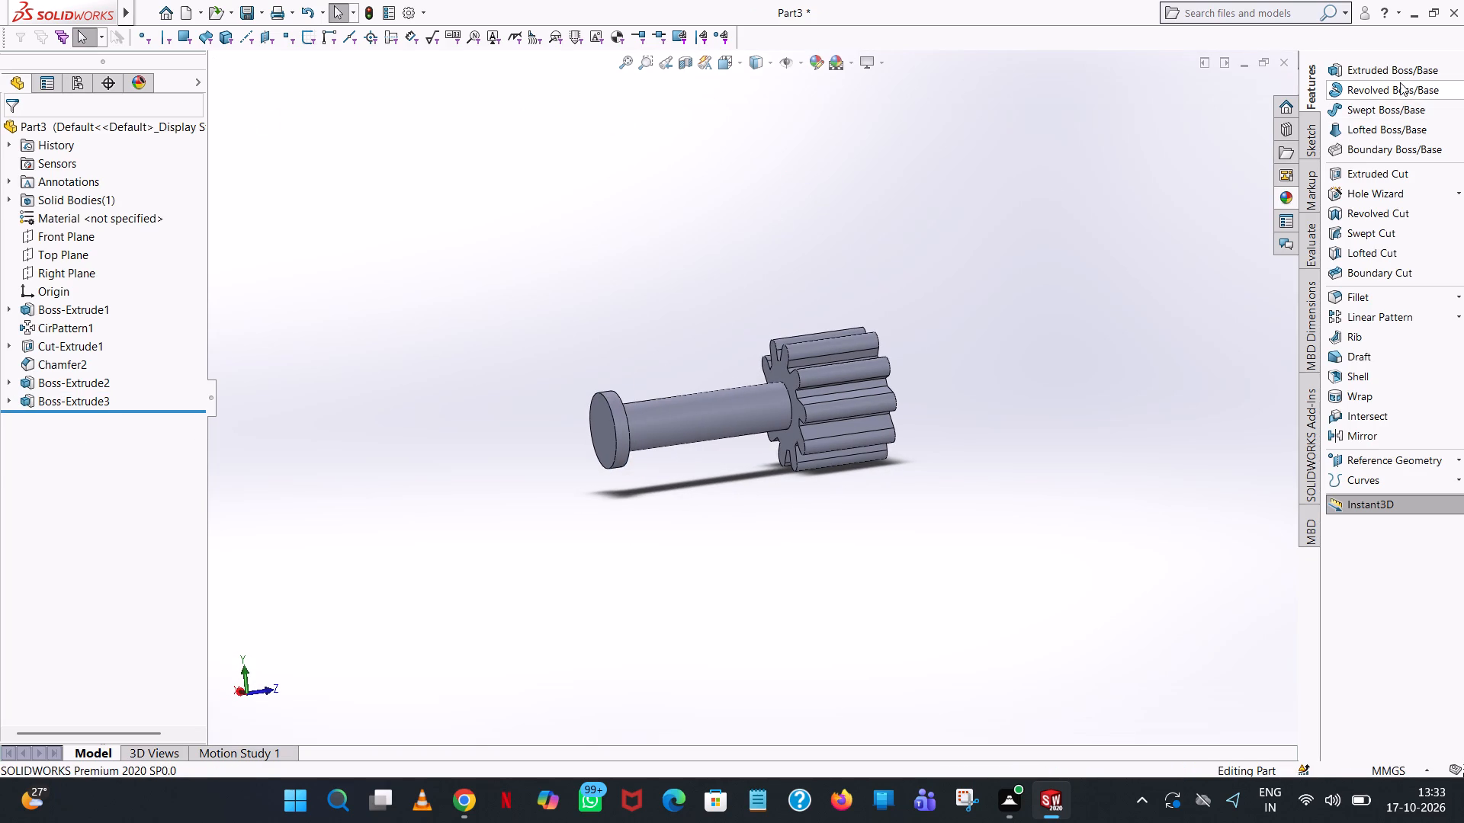
{"action": "left_click", "coordinate": [1395, 77]}
{"action": "middle_click_drag", "start_coordinate": [1011, 248], "coordinate": [1092, 213]}
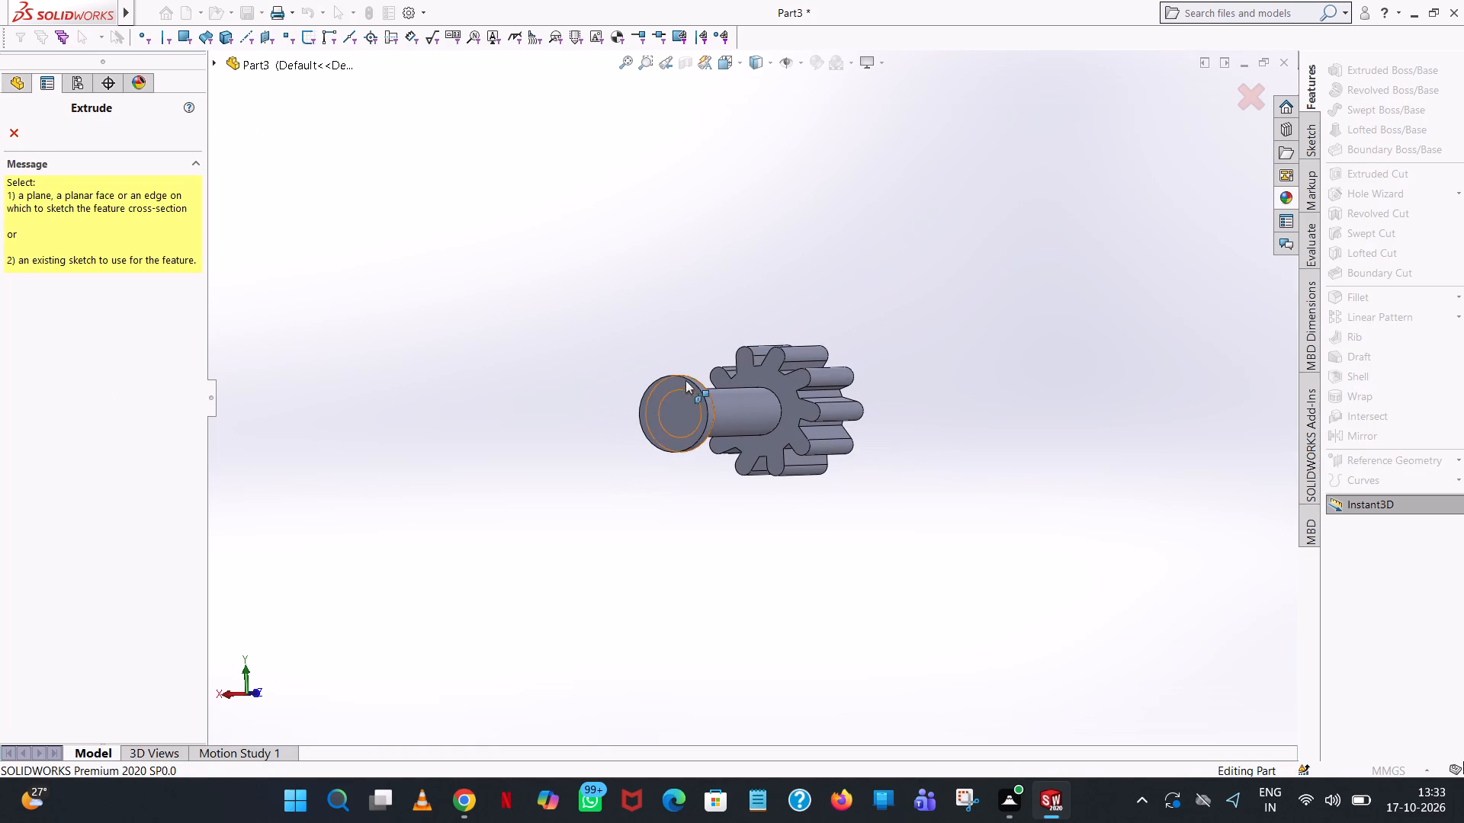
{"action": "left_click", "coordinate": [679, 389]}
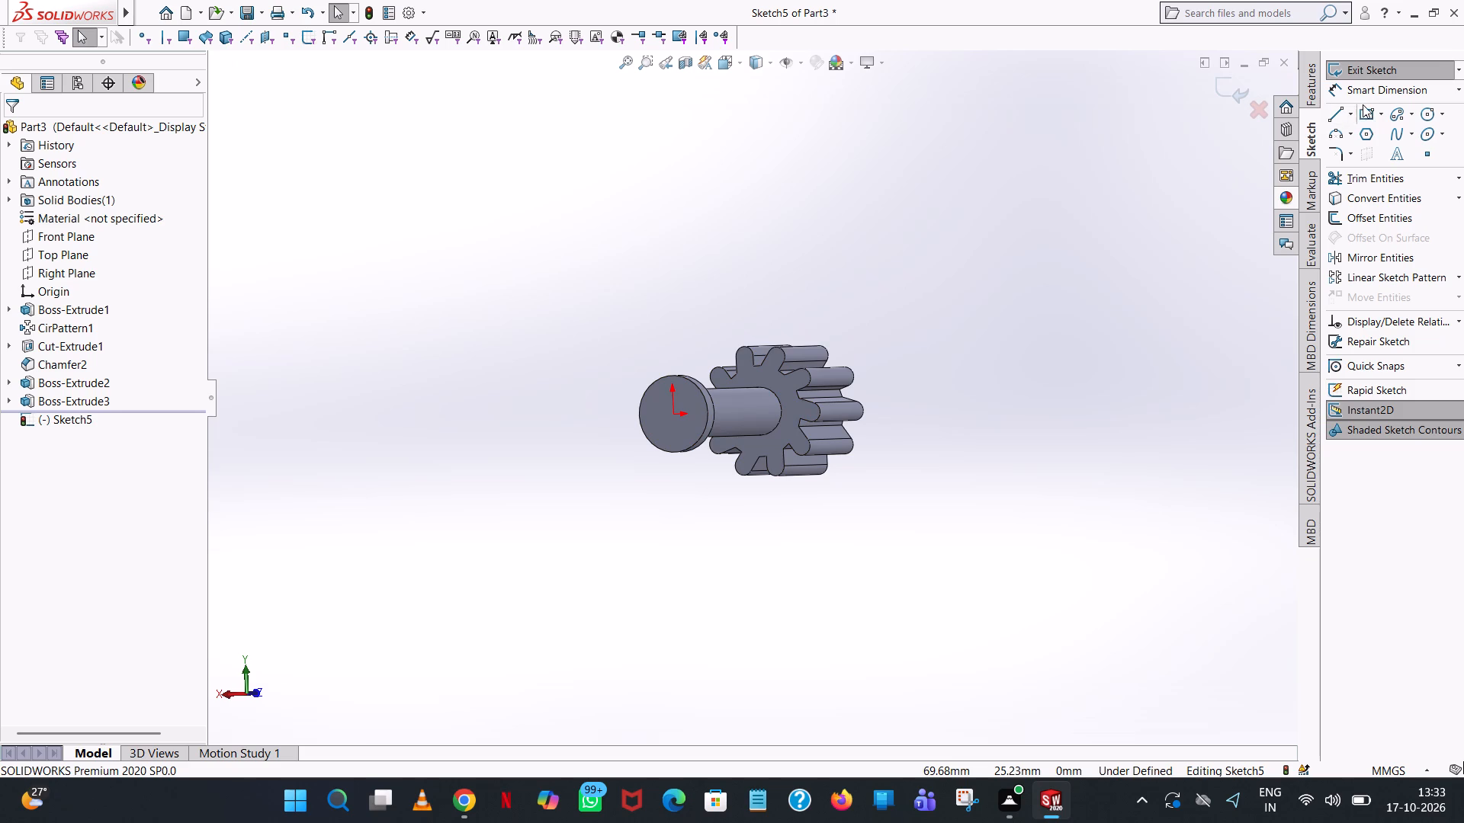
{"action": "left_click", "coordinate": [1426, 113]}
{"action": "scroll", "coordinate": [872, 395], "scroll_direction": "down", "scroll_amount": 5}
{"action": "middle_click_drag", "start_coordinate": [563, 459], "coordinate": [583, 460]}
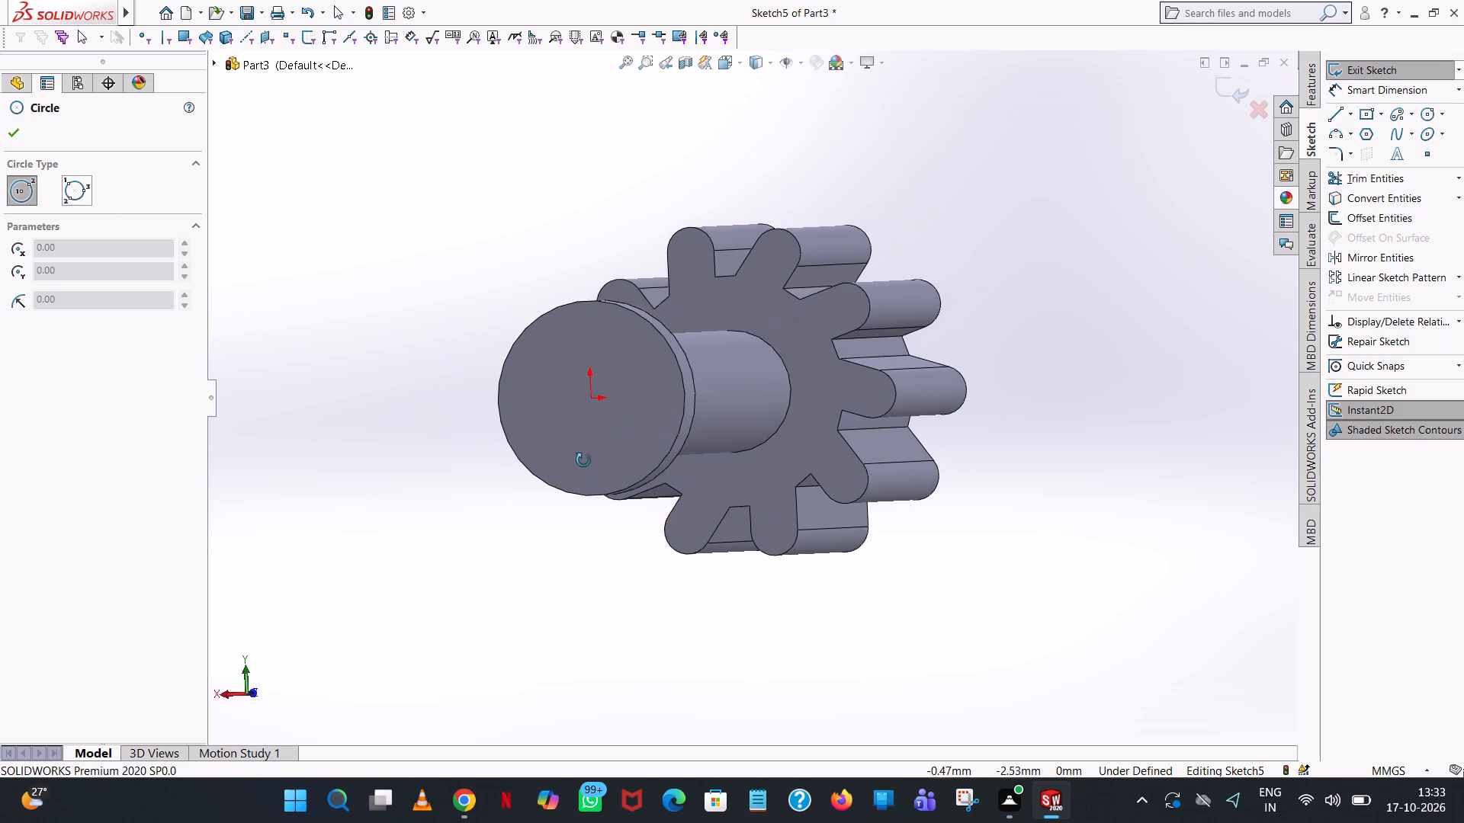
{"action": "middle_click_drag", "start_coordinate": [583, 460], "coordinate": [615, 456]}
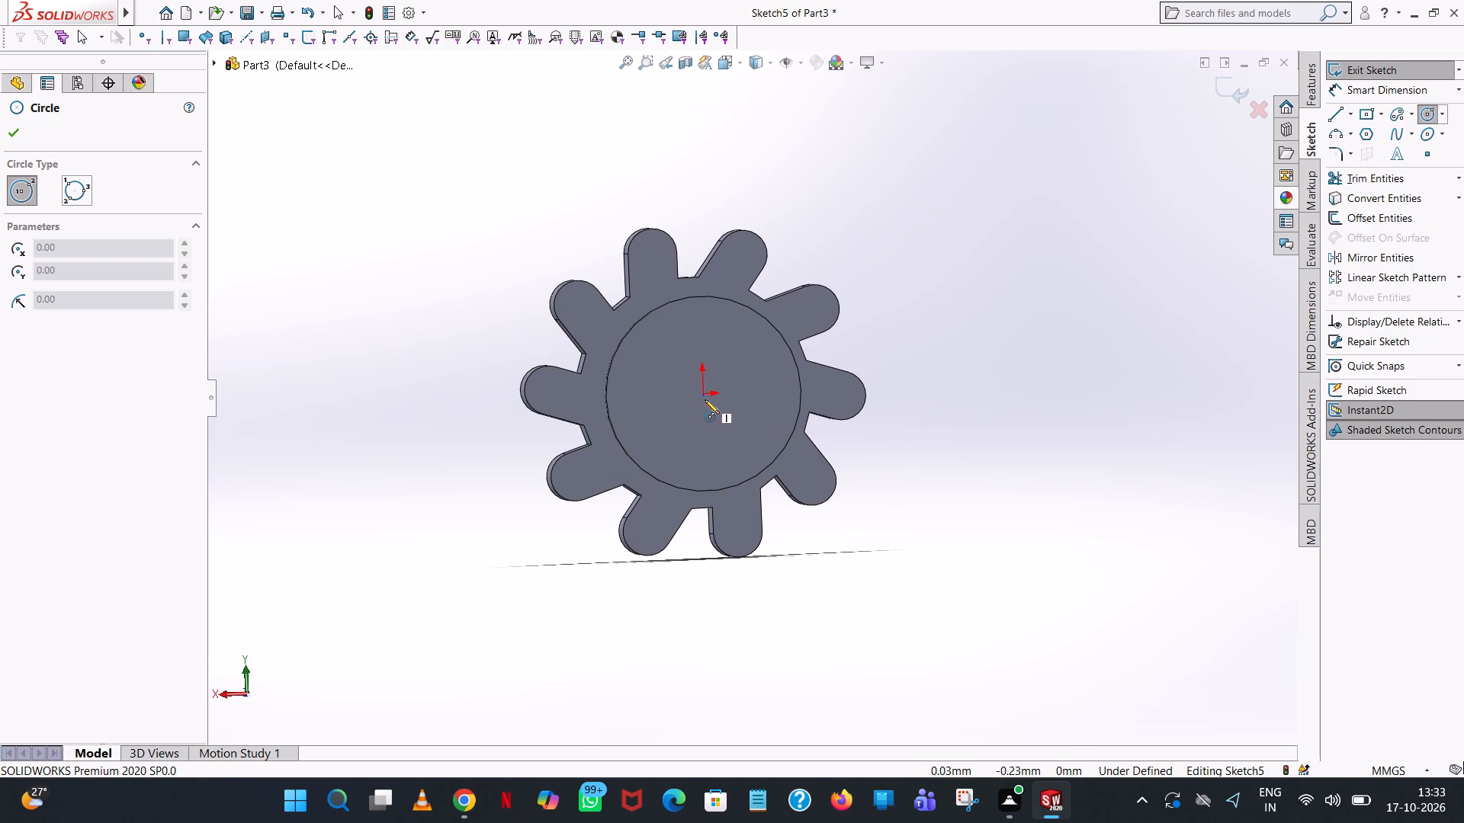
{"action": "left_click", "coordinate": [704, 395]}
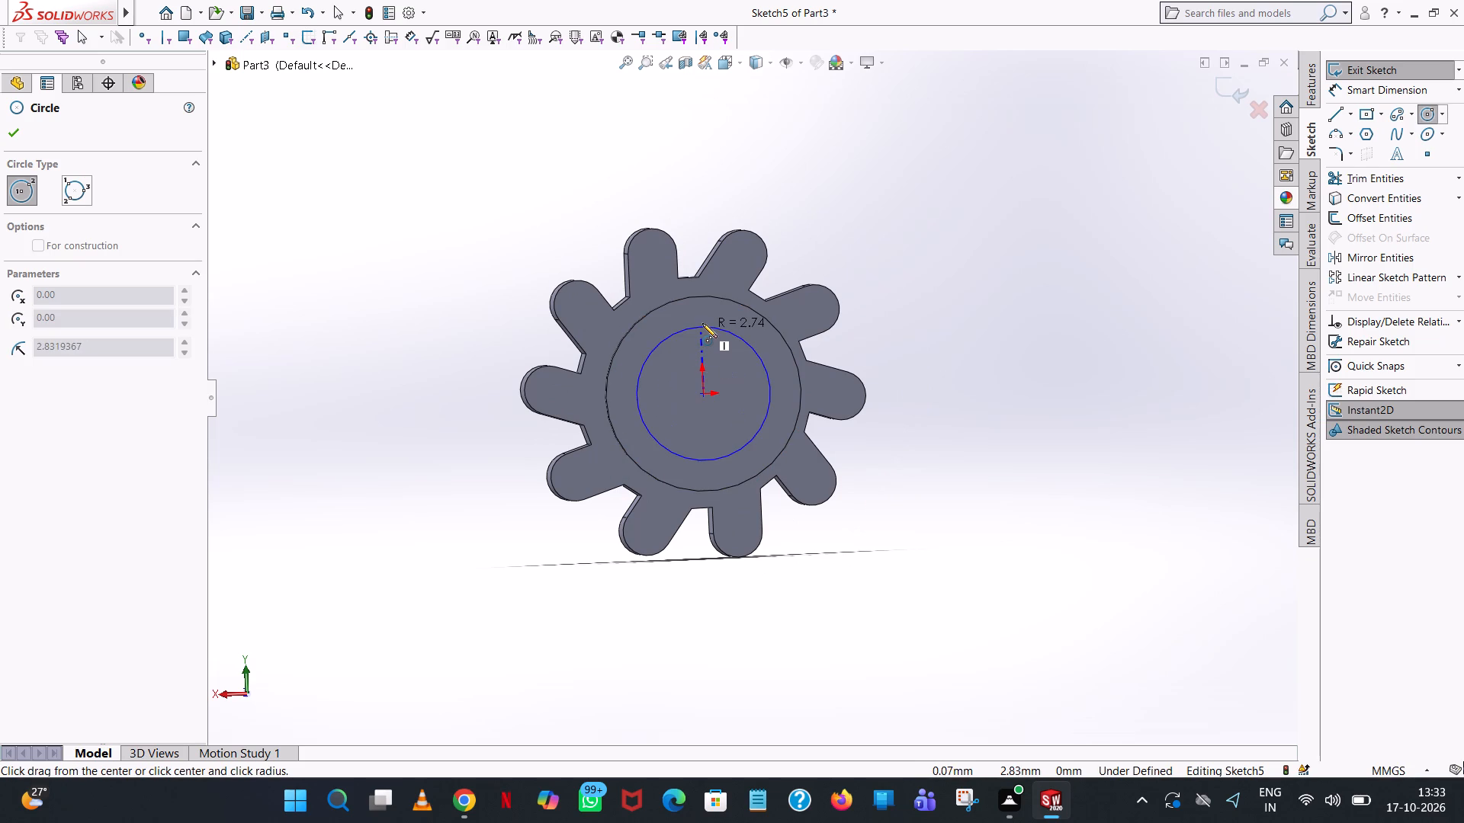
{"action": "left_click", "coordinate": [702, 323]}
{"action": "type", "text": "2.5"}
{"action": "key", "text": "Return"}
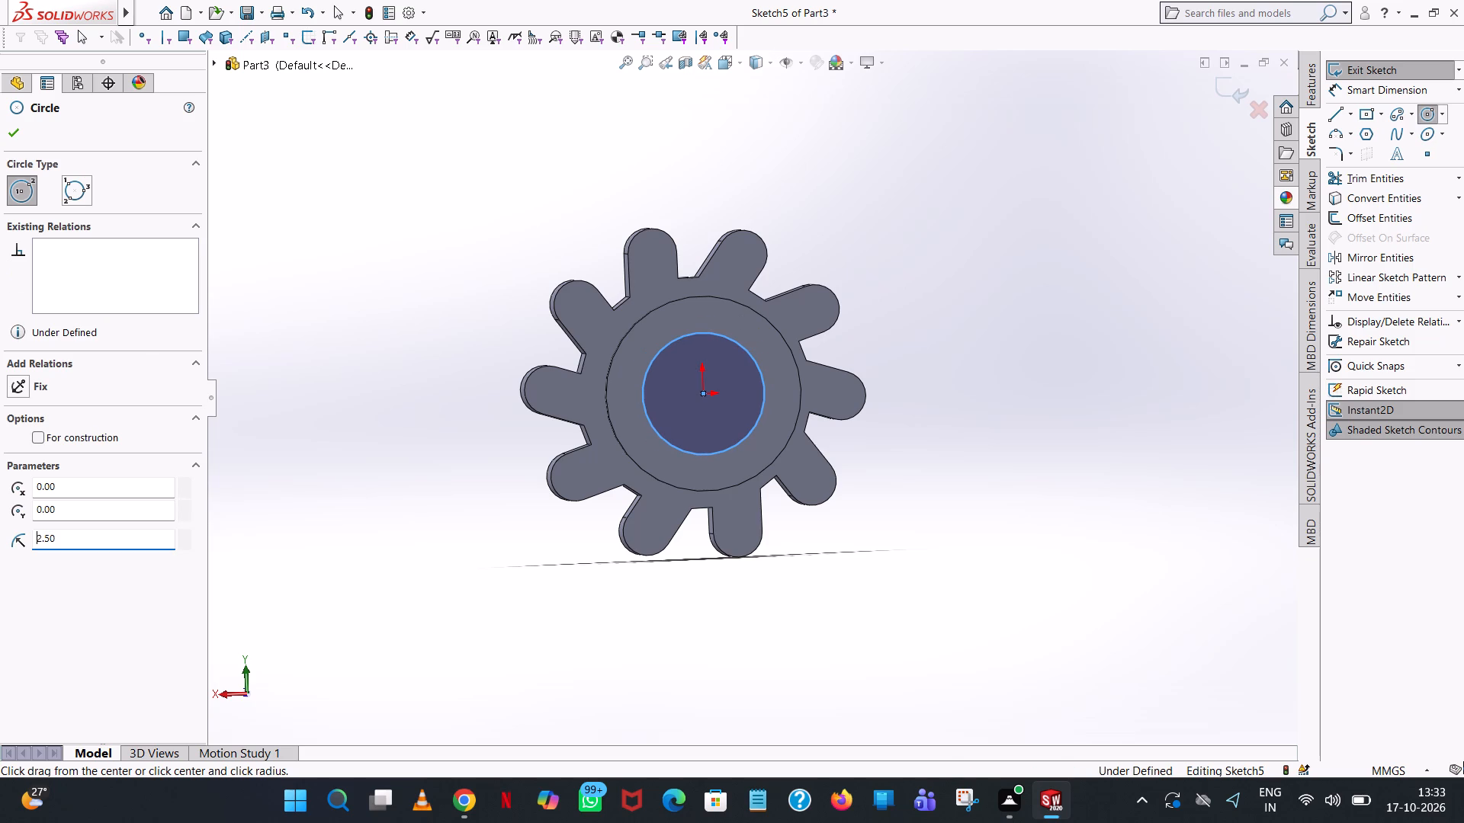
{"action": "left_click", "coordinate": [6, 128]}
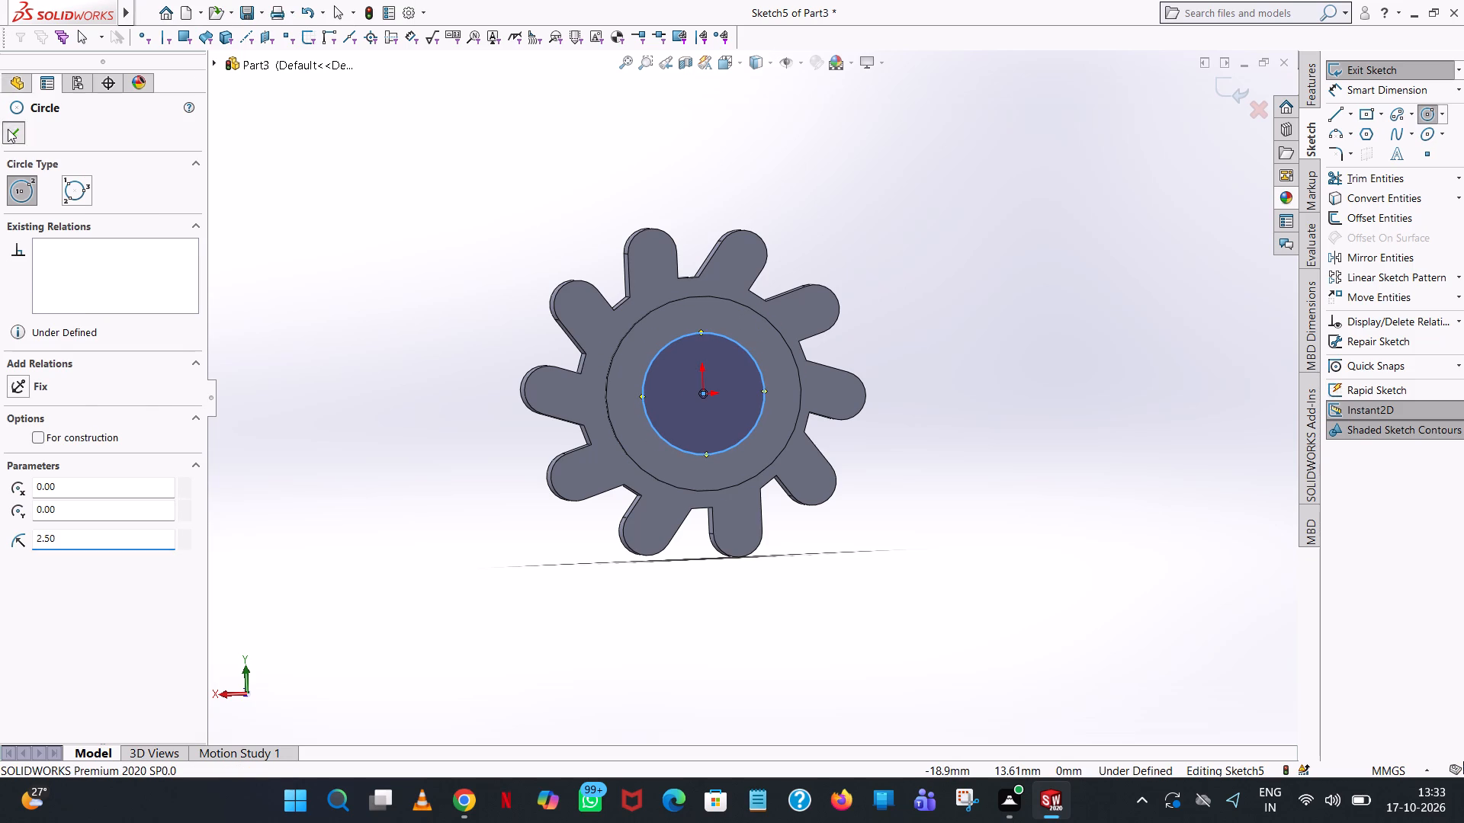
Add a 5 mm diameter dimension to the circle on the collar's end face.
{"action": "left_click", "coordinate": [1405, 89]}
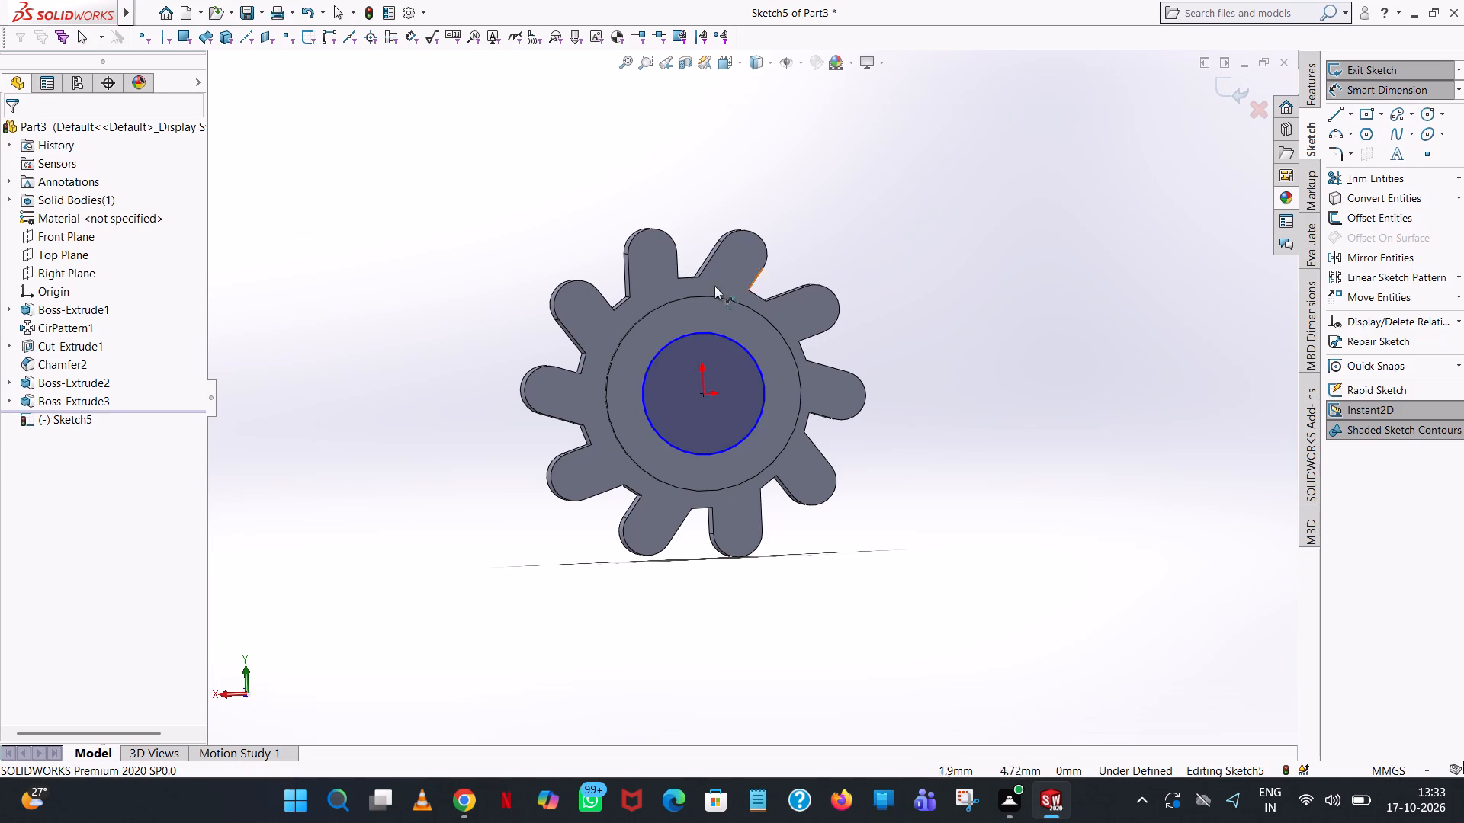
{"action": "left_click", "coordinate": [669, 349]}
{"action": "left_click", "coordinate": [359, 338]}
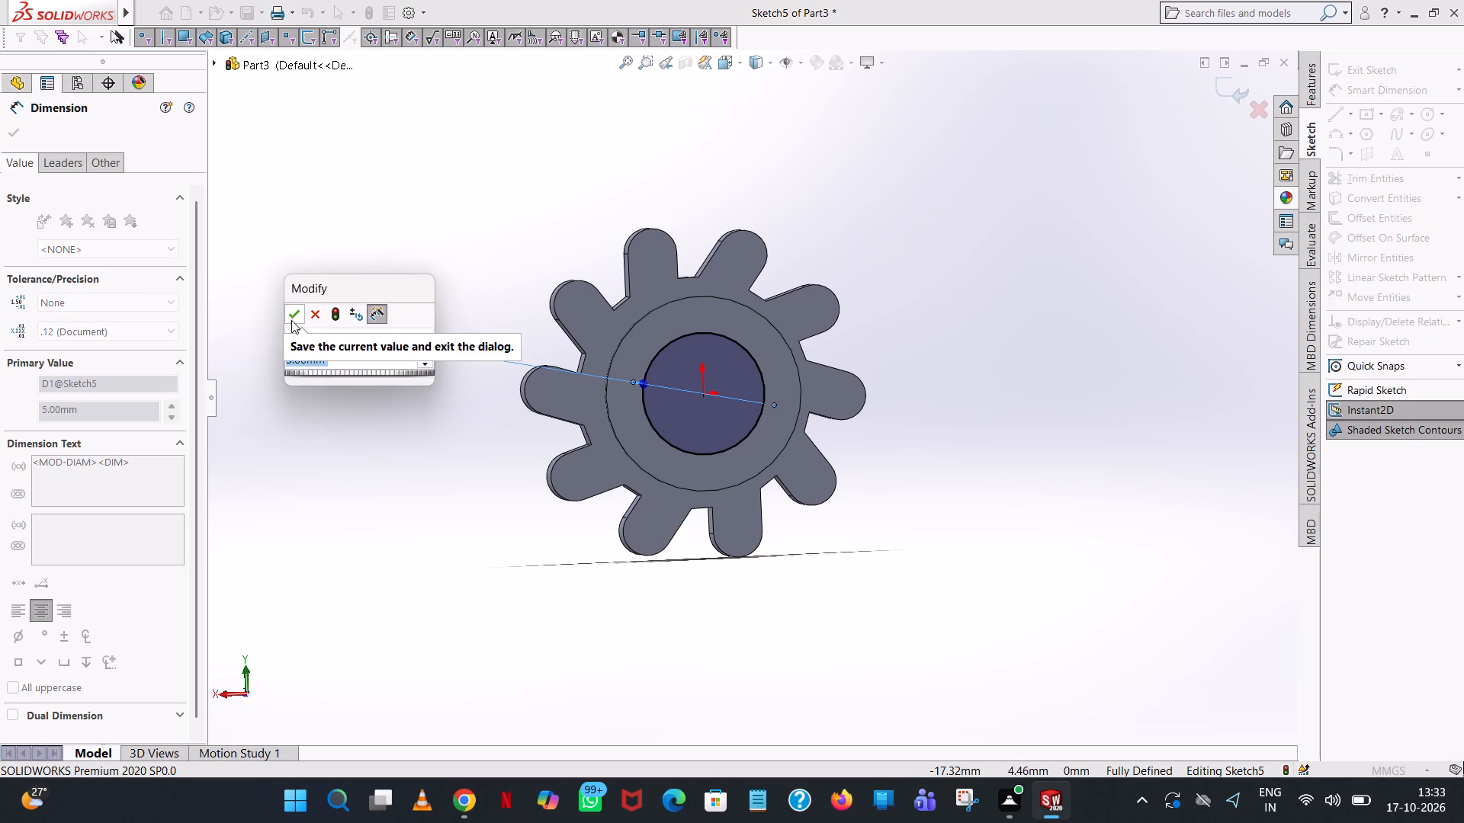
{"action": "left_click", "coordinate": [291, 320]}
{"action": "left_click", "coordinate": [1071, 311]}
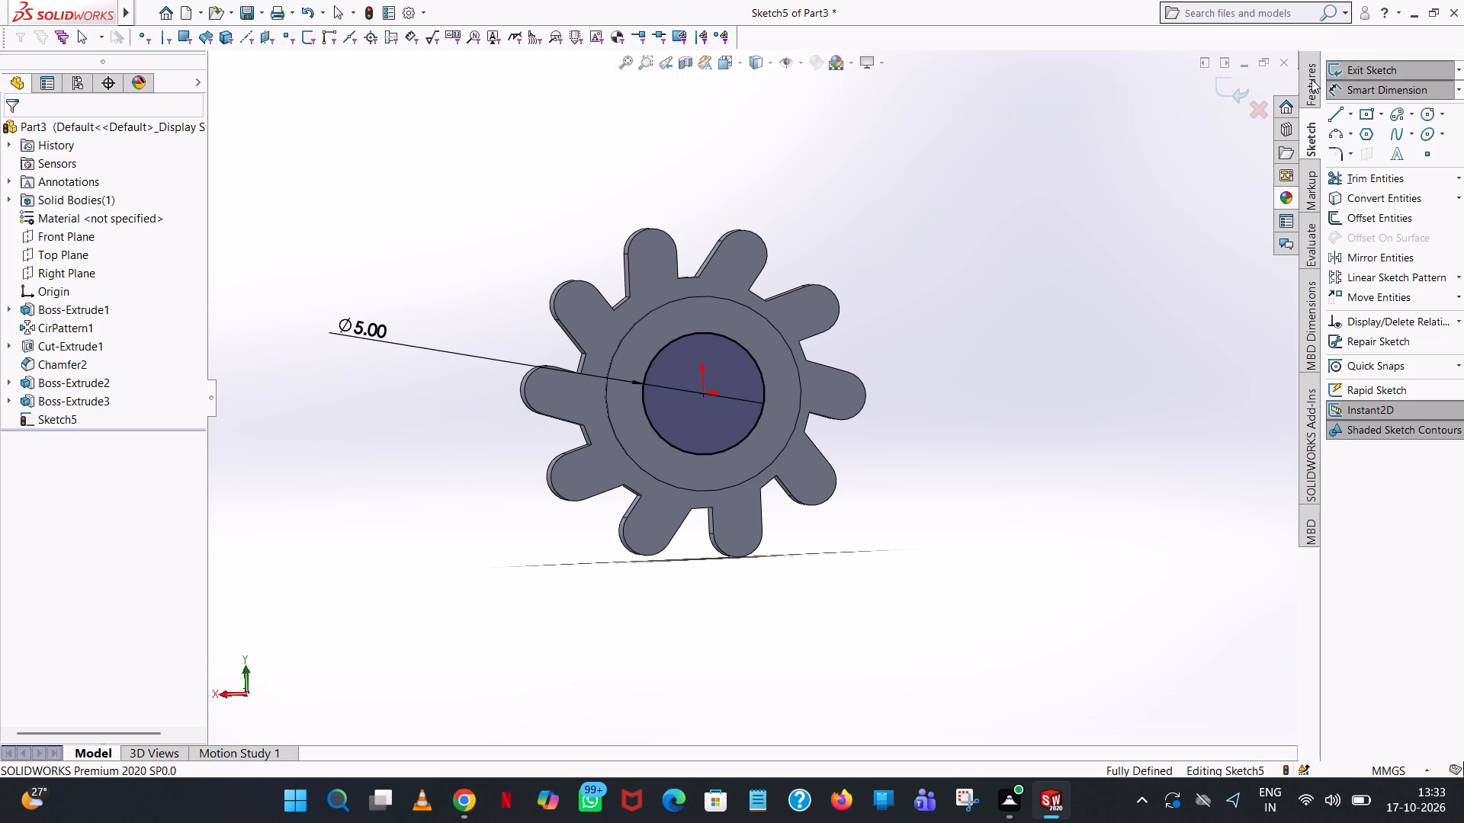
Extrude the 5 mm circle outward from the collar to a blind depth of 10 mm, merging the result.
{"action": "left_click", "coordinate": [1311, 79]}
{"action": "left_click", "coordinate": [1356, 77]}
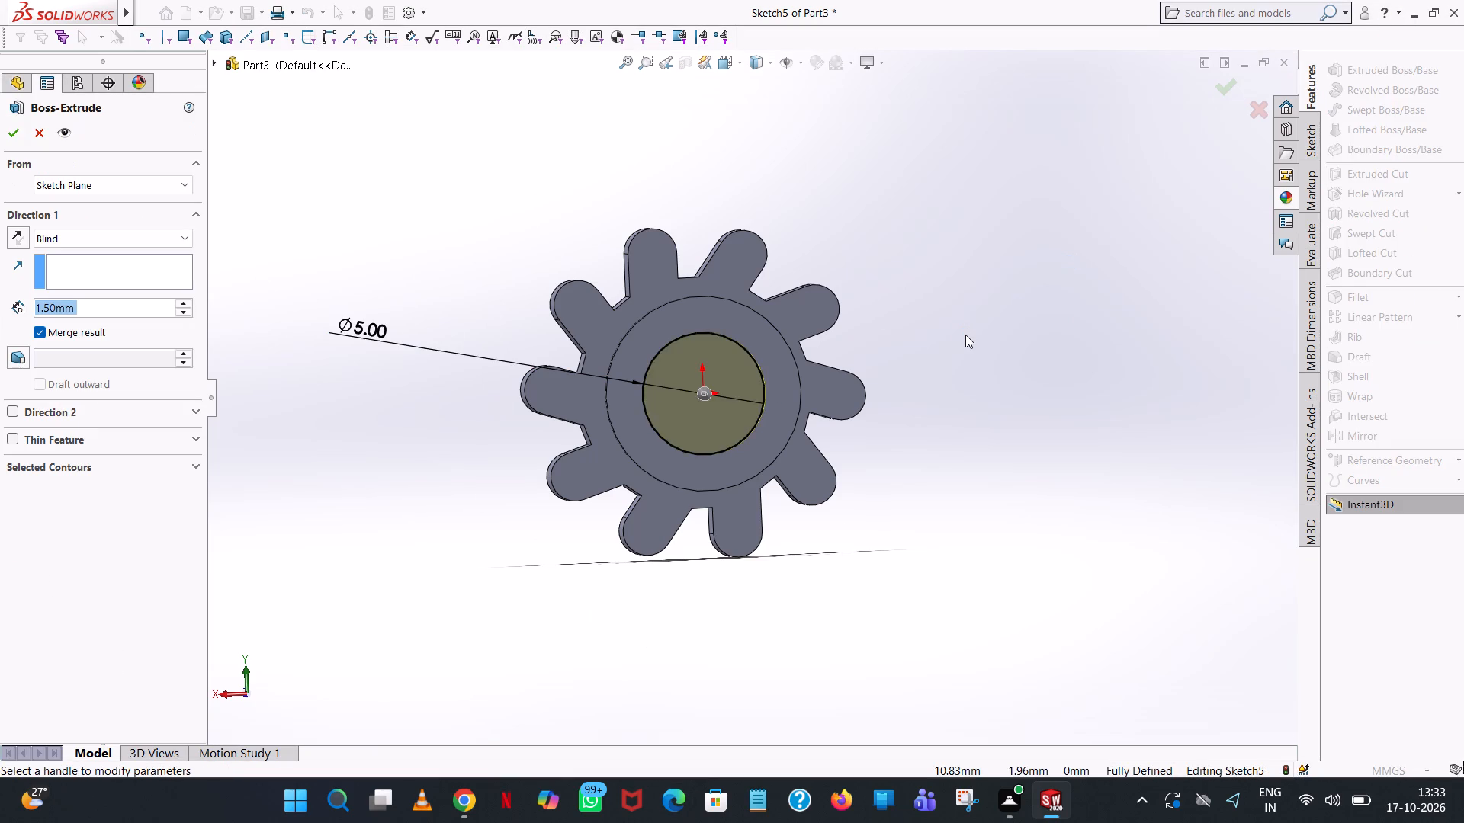
{"action": "scroll", "coordinate": [965, 335], "scroll_direction": "up", "scroll_amount": 4}
{"action": "middle_click_drag", "start_coordinate": [963, 338], "coordinate": [798, 421]}
{"action": "double_click", "coordinate": [112, 304]}
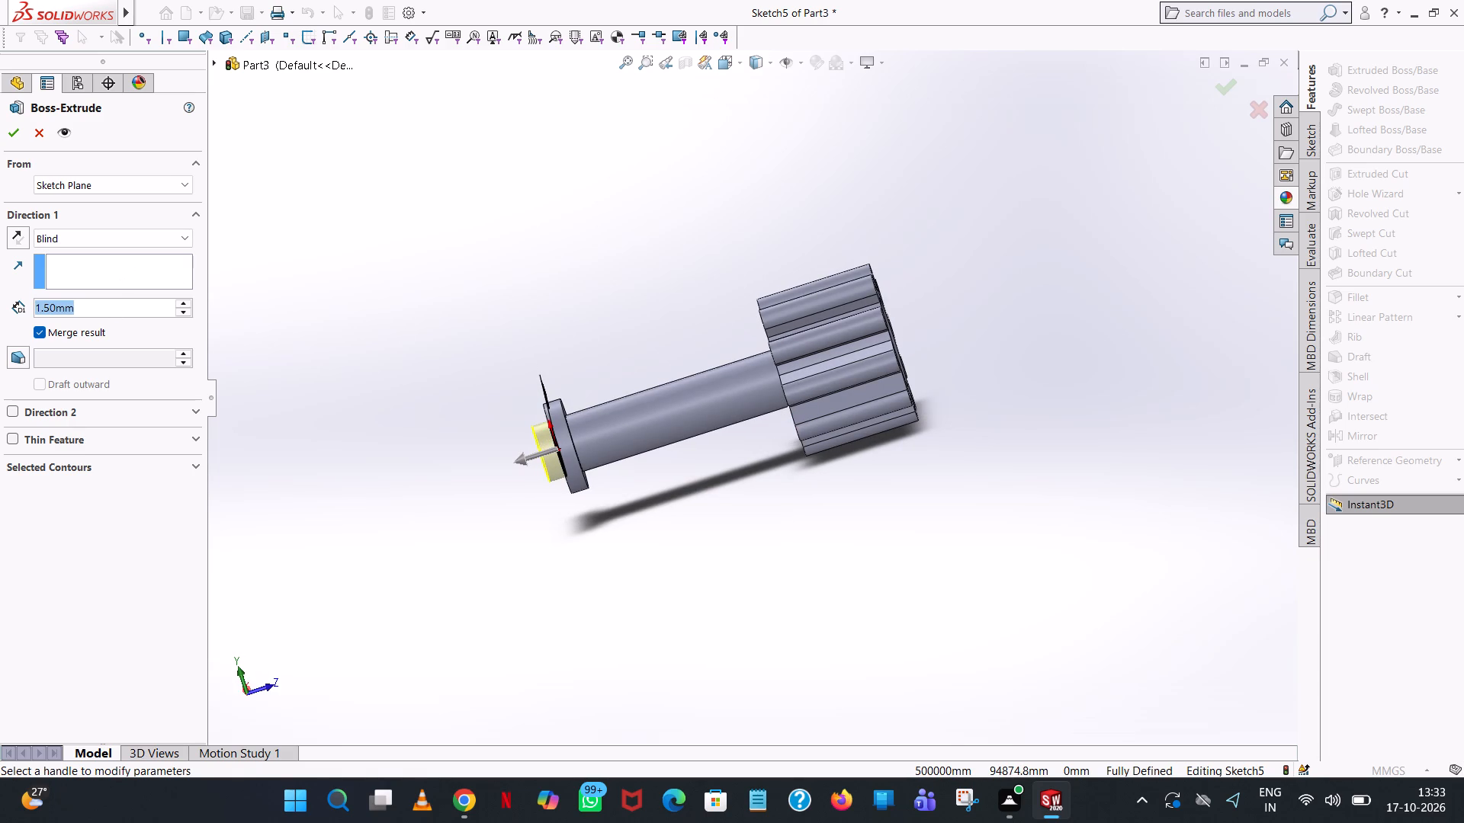
{"action": "type", "text": "10"}
{"action": "key", "text": "Return"}
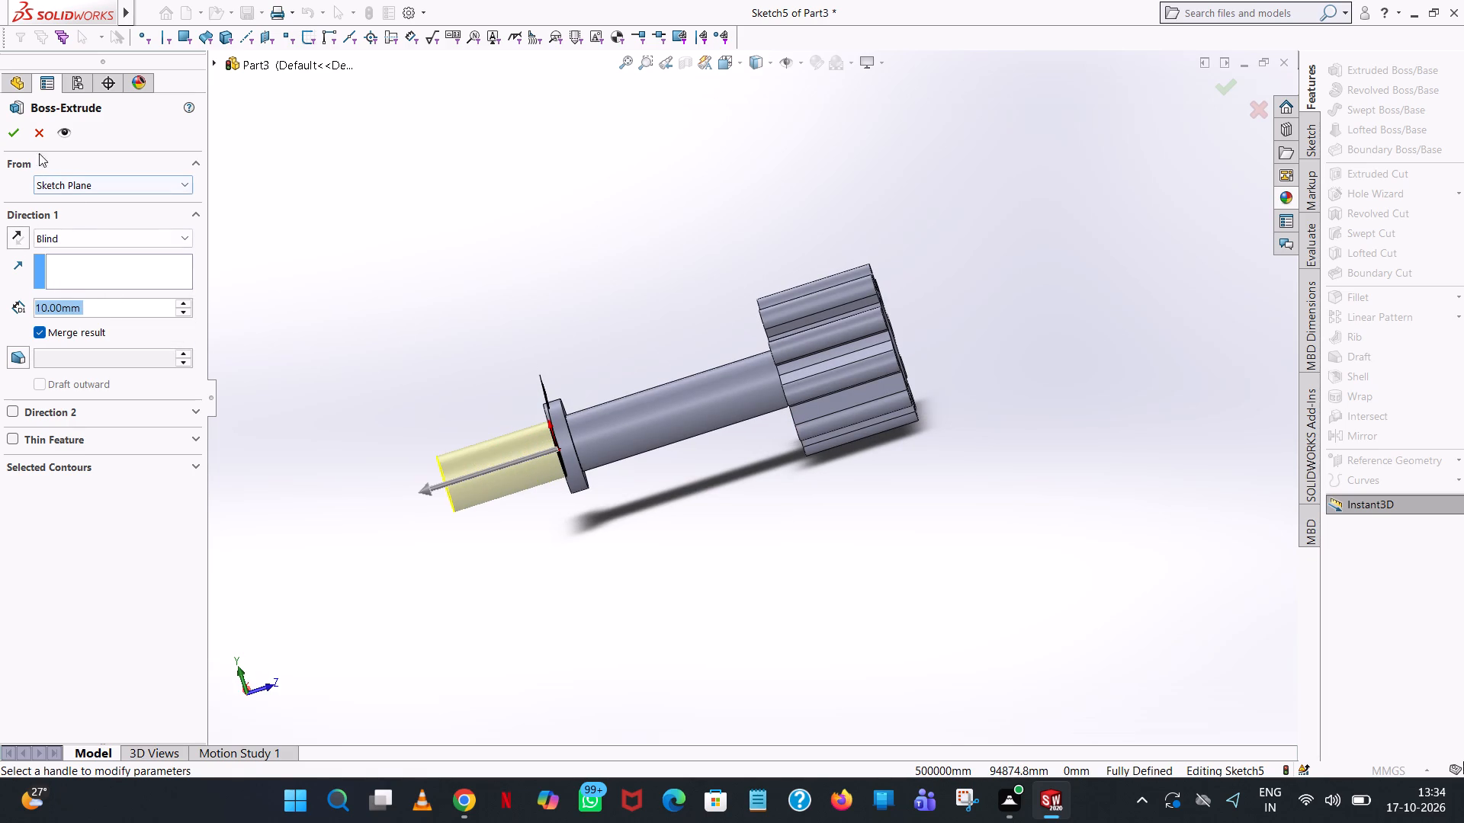
{"action": "left_click", "coordinate": [7, 131]}
{"action": "left_click", "coordinate": [554, 220]}
Examine the shaft, collar, gear teeth and the front recess from several angles.
{"action": "middle_click_drag", "start_coordinate": [563, 377], "coordinate": [655, 322]}
{"action": "scroll", "coordinate": [571, 377], "scroll_direction": "up", "scroll_amount": 1}
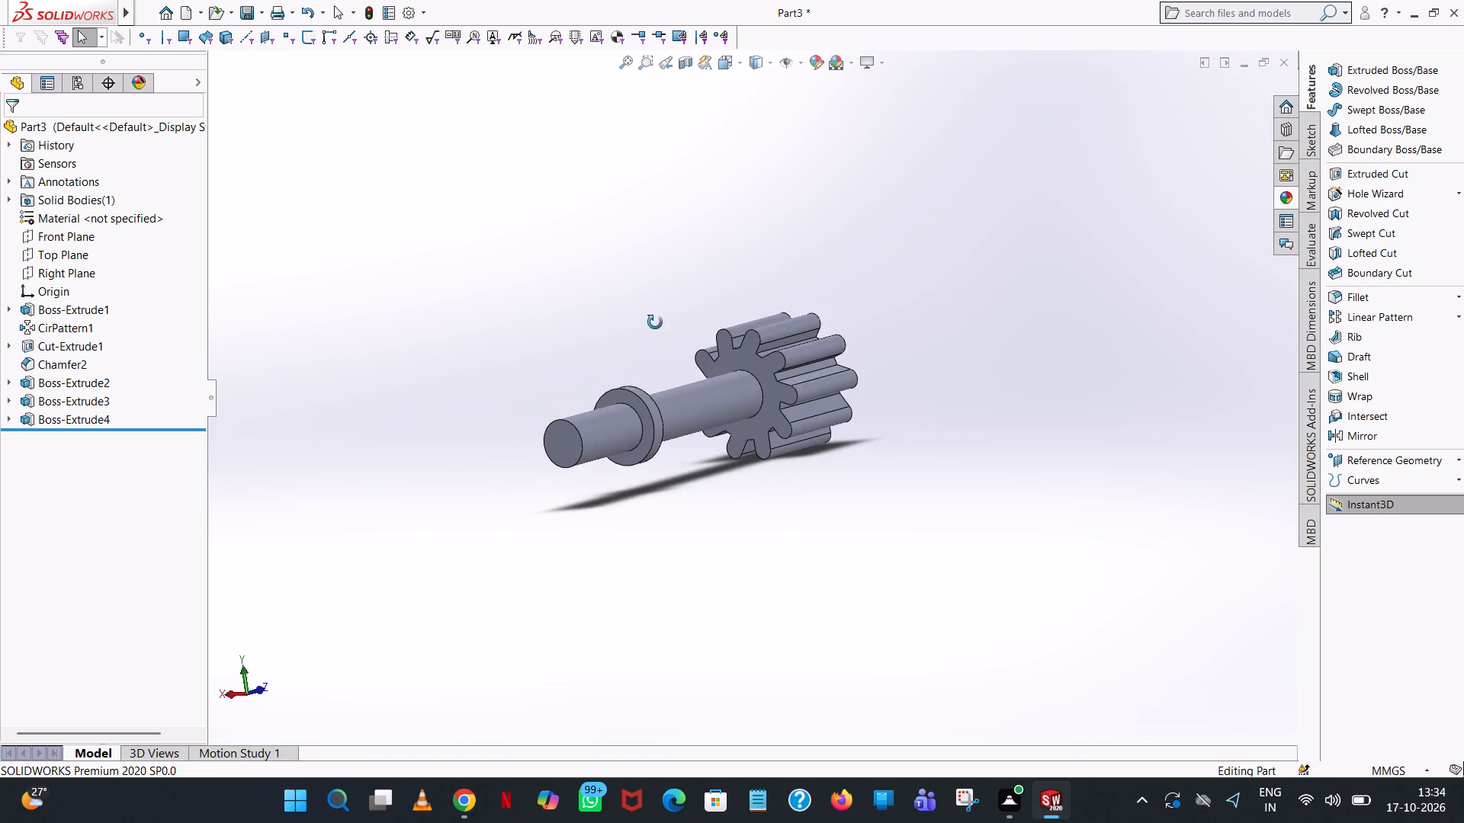
{"action": "middle_click_drag", "start_coordinate": [655, 322], "coordinate": [715, 290]}
{"action": "middle_click", "coordinate": [725, 289]}
{"action": "scroll", "coordinate": [791, 259], "scroll_direction": "up", "scroll_amount": 1}
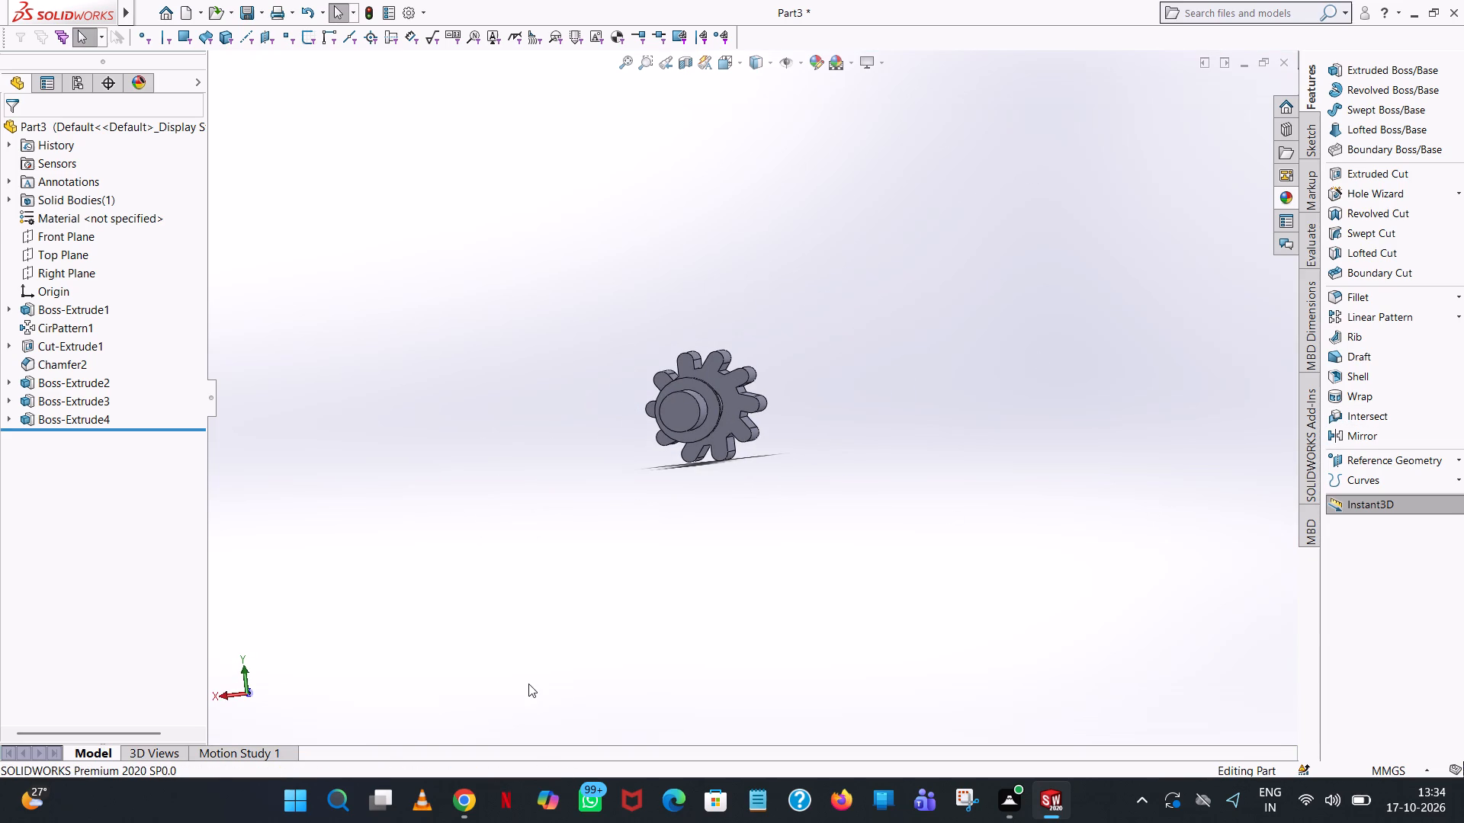
{"action": "middle_click_drag", "start_coordinate": [897, 389], "coordinate": [739, 510]}
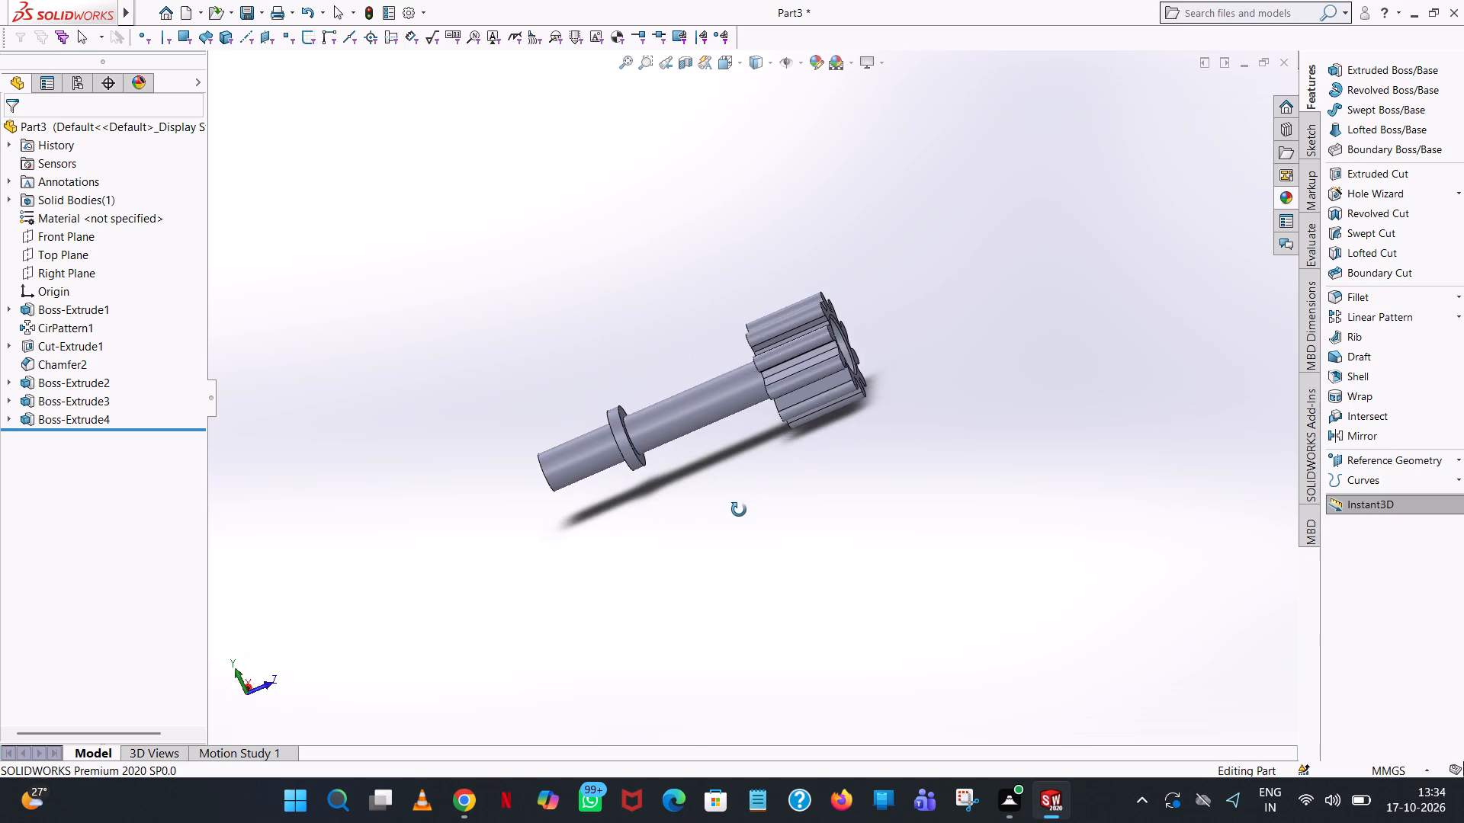
{"action": "middle_click_drag", "start_coordinate": [739, 510], "coordinate": [740, 548]}
{"action": "scroll", "coordinate": [847, 321], "scroll_direction": "down", "scroll_amount": 5}
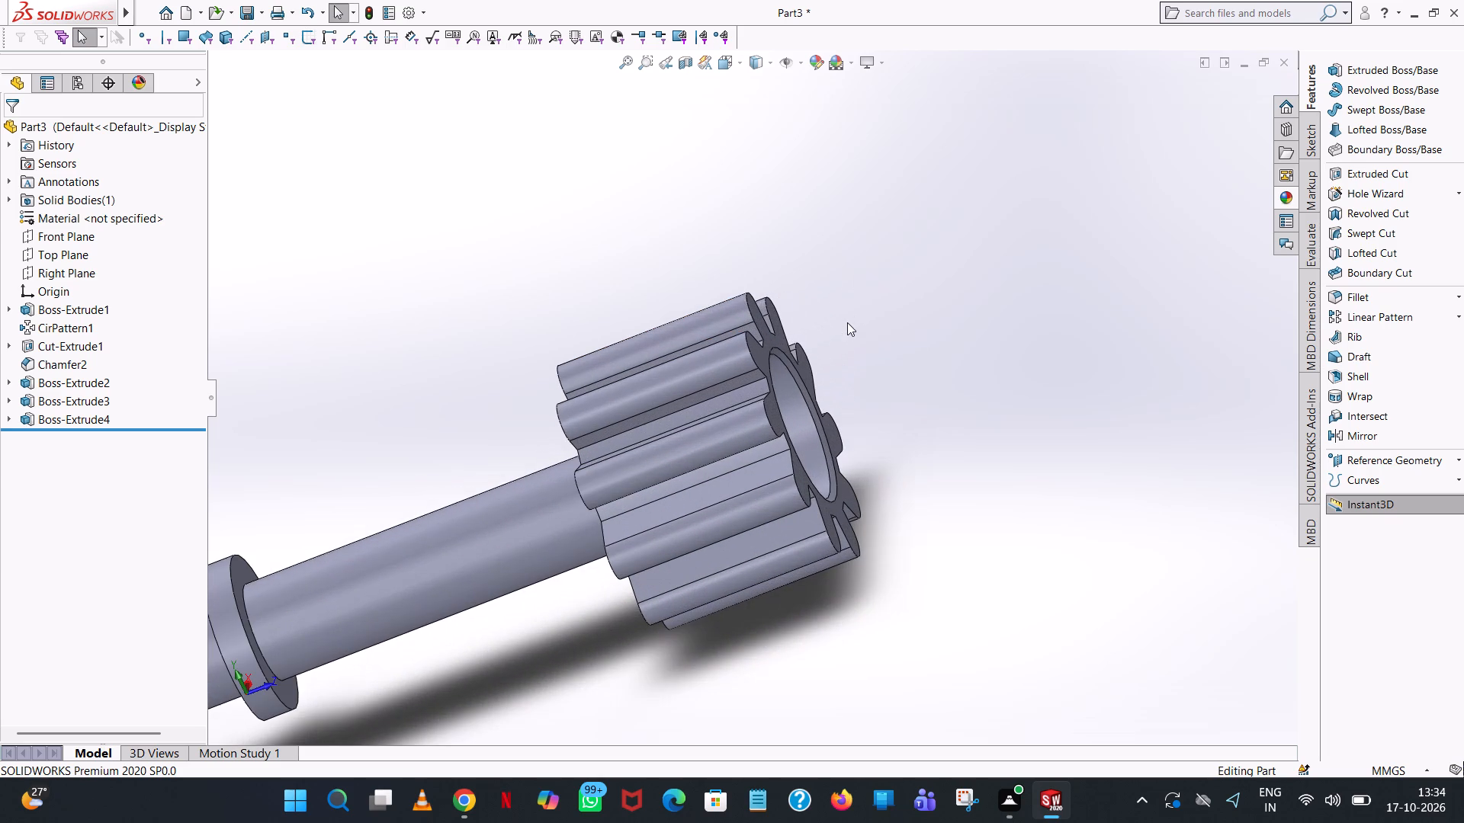
{"action": "scroll", "coordinate": [819, 347], "scroll_direction": "down", "scroll_amount": 2}
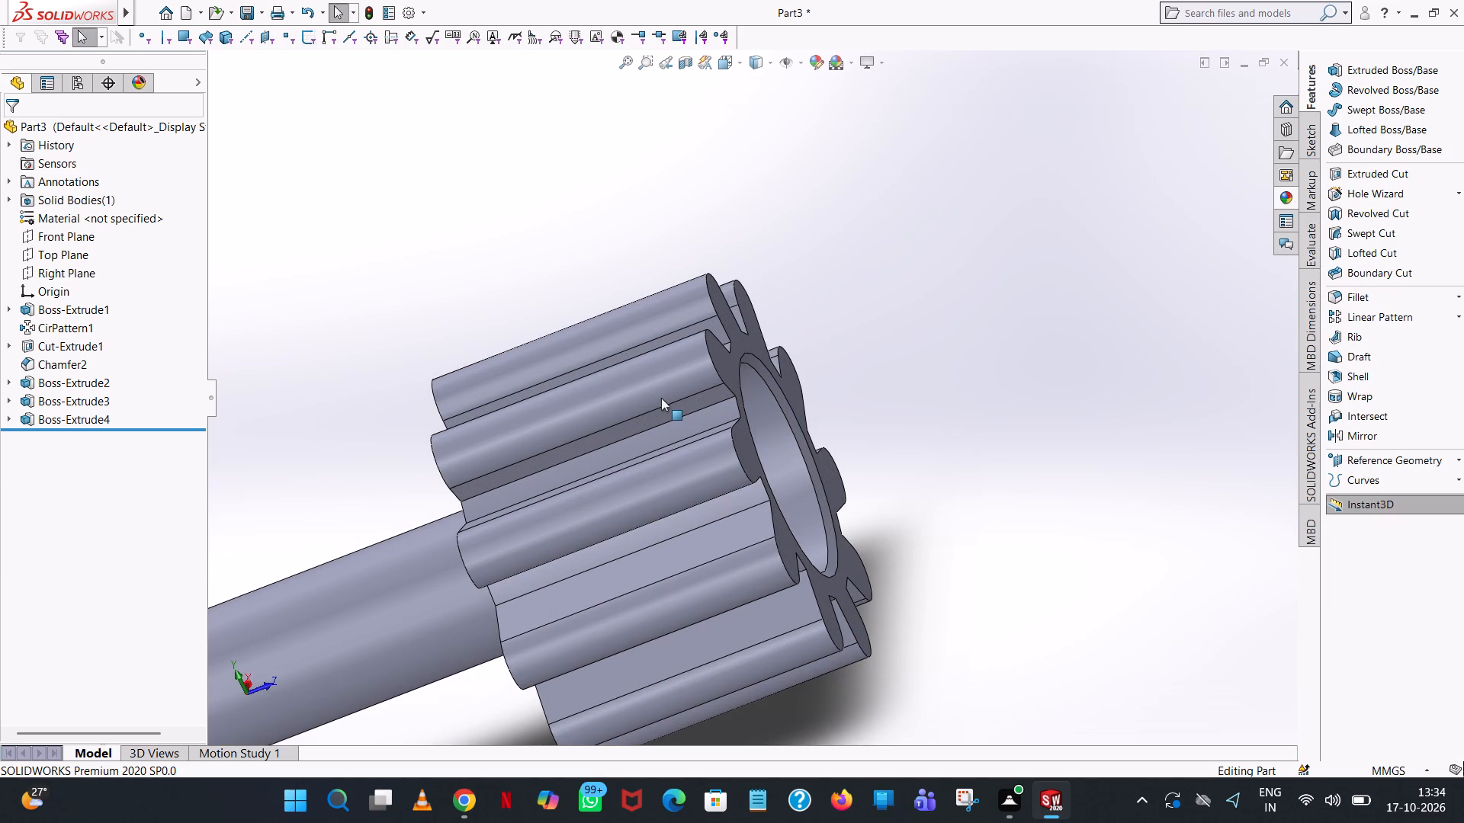
{"action": "middle_click_drag", "start_coordinate": [829, 434], "coordinate": [783, 501]}
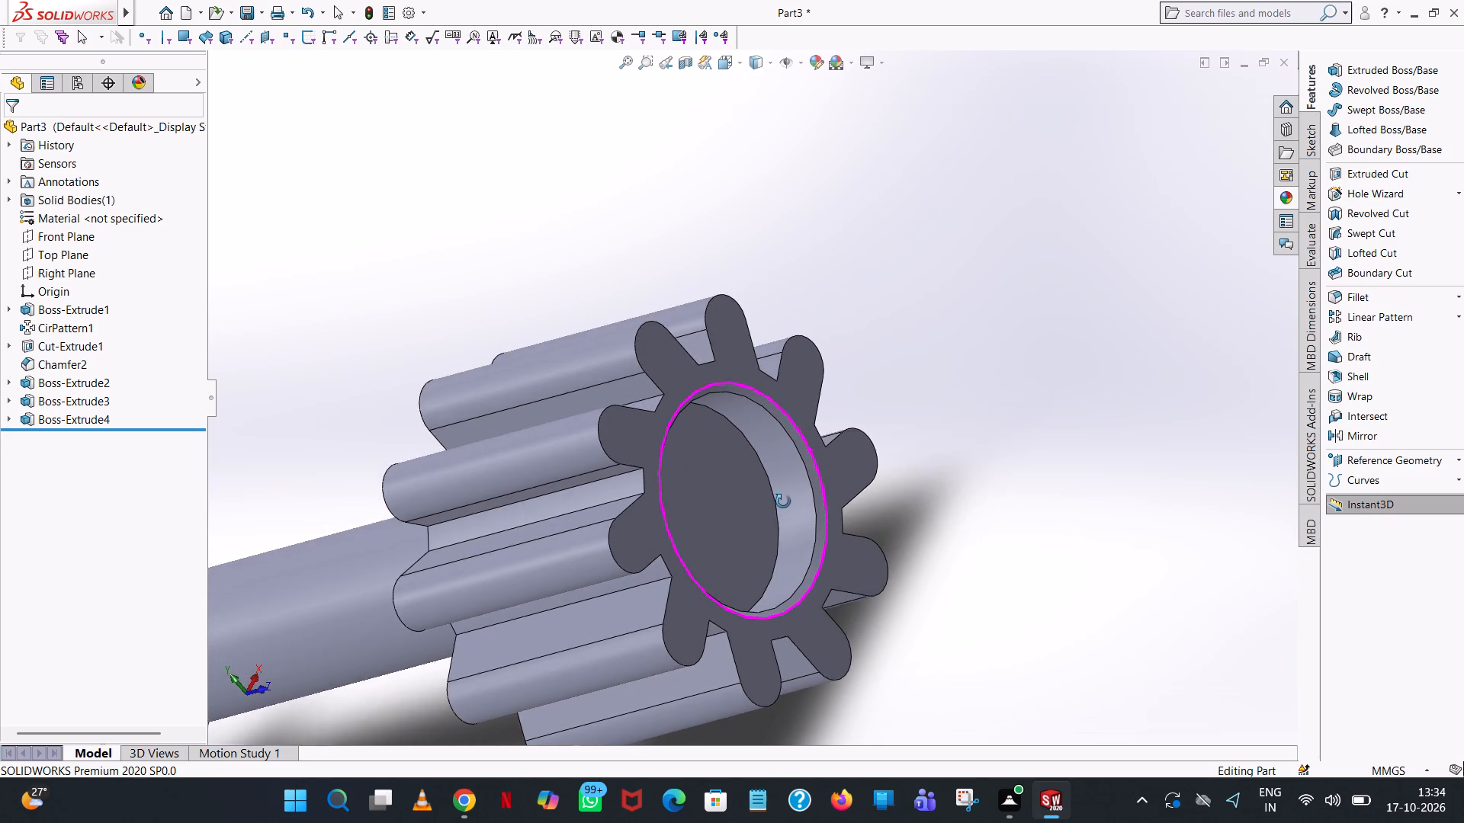
{"action": "middle_click_drag", "start_coordinate": [783, 501], "coordinate": [763, 556]}
{"action": "scroll", "coordinate": [763, 556], "scroll_direction": "up", "scroll_amount": 1}
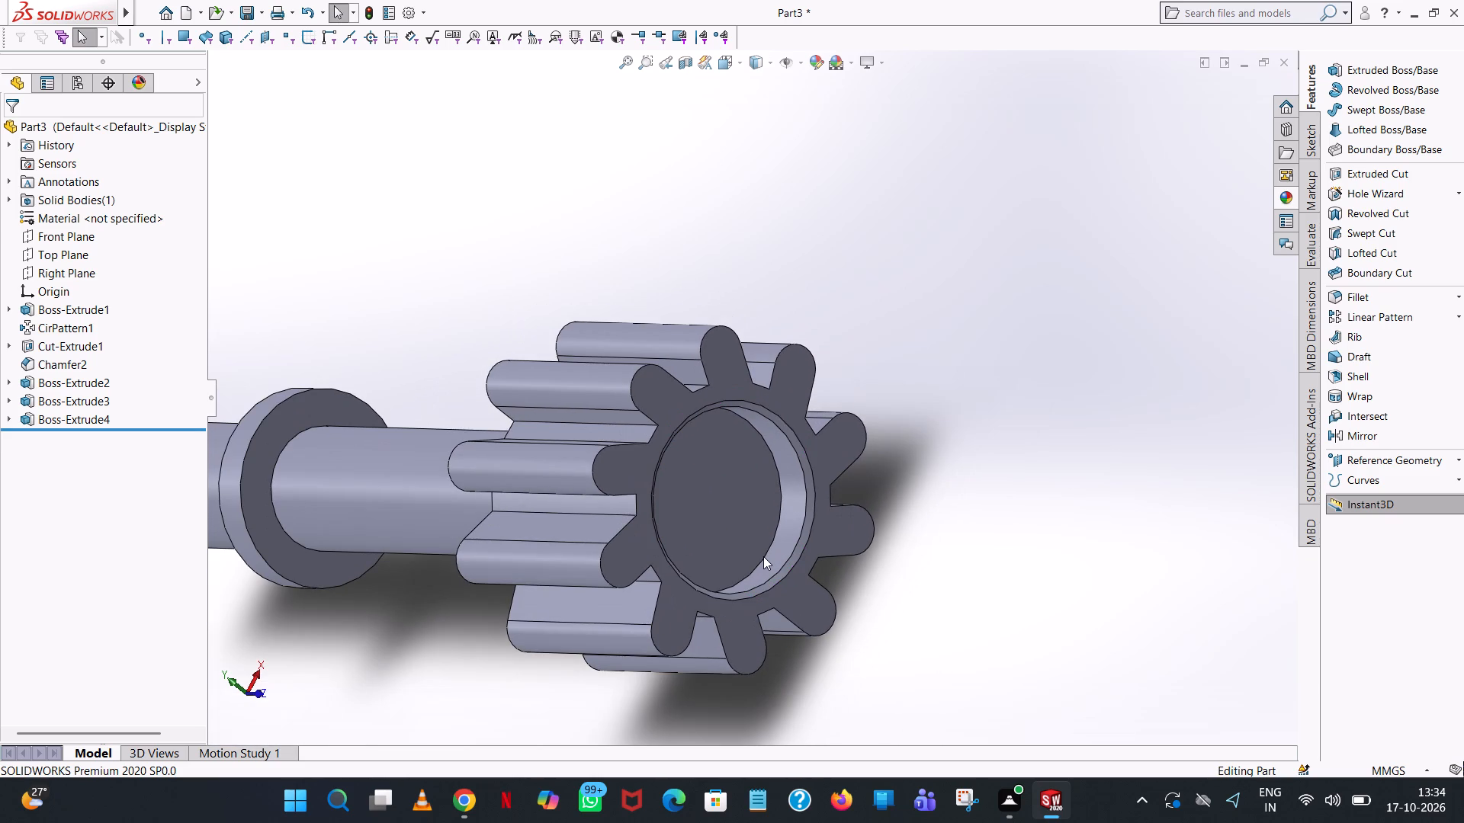
{"action": "scroll", "coordinate": [763, 556], "scroll_direction": "down", "scroll_amount": 2}
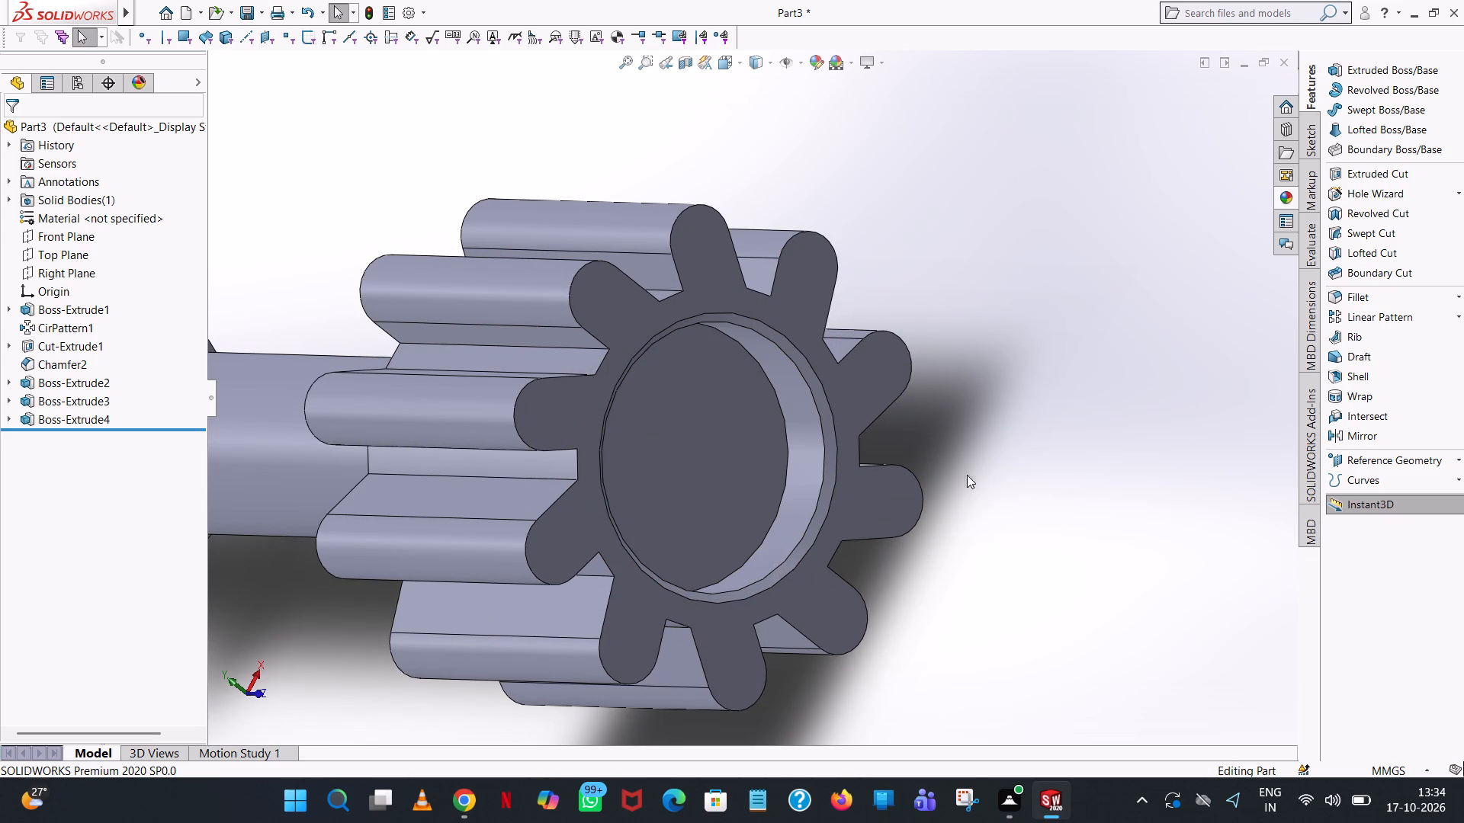
{"action": "scroll", "coordinate": [823, 443], "scroll_direction": "up", "scroll_amount": 1}
{"action": "middle_click_drag", "start_coordinate": [826, 444], "coordinate": [910, 413]}
{"action": "scroll", "coordinate": [880, 431], "scroll_direction": "up", "scroll_amount": 3}
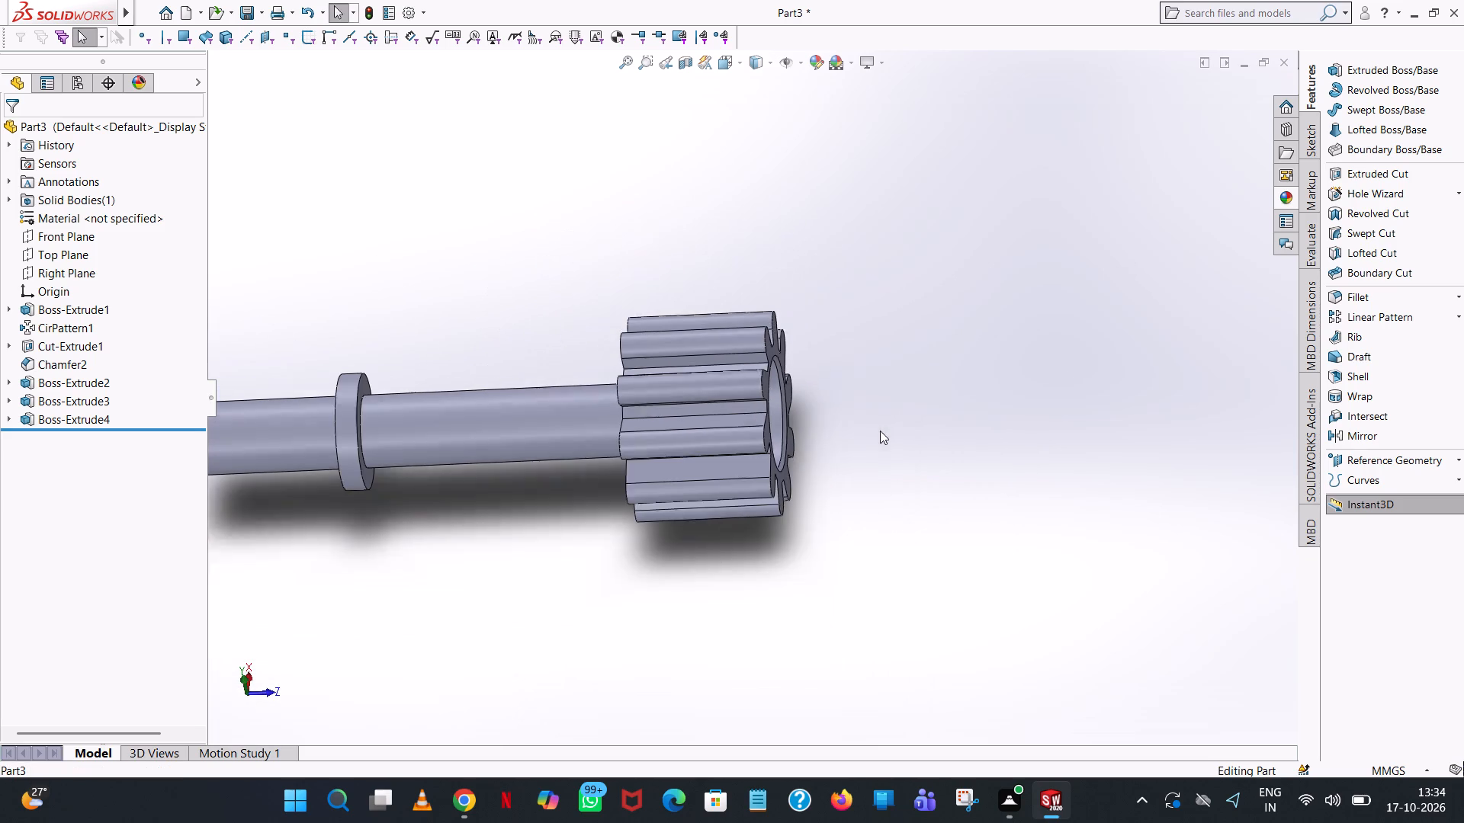
{"action": "scroll", "coordinate": [880, 431], "scroll_direction": "up", "scroll_amount": 2}
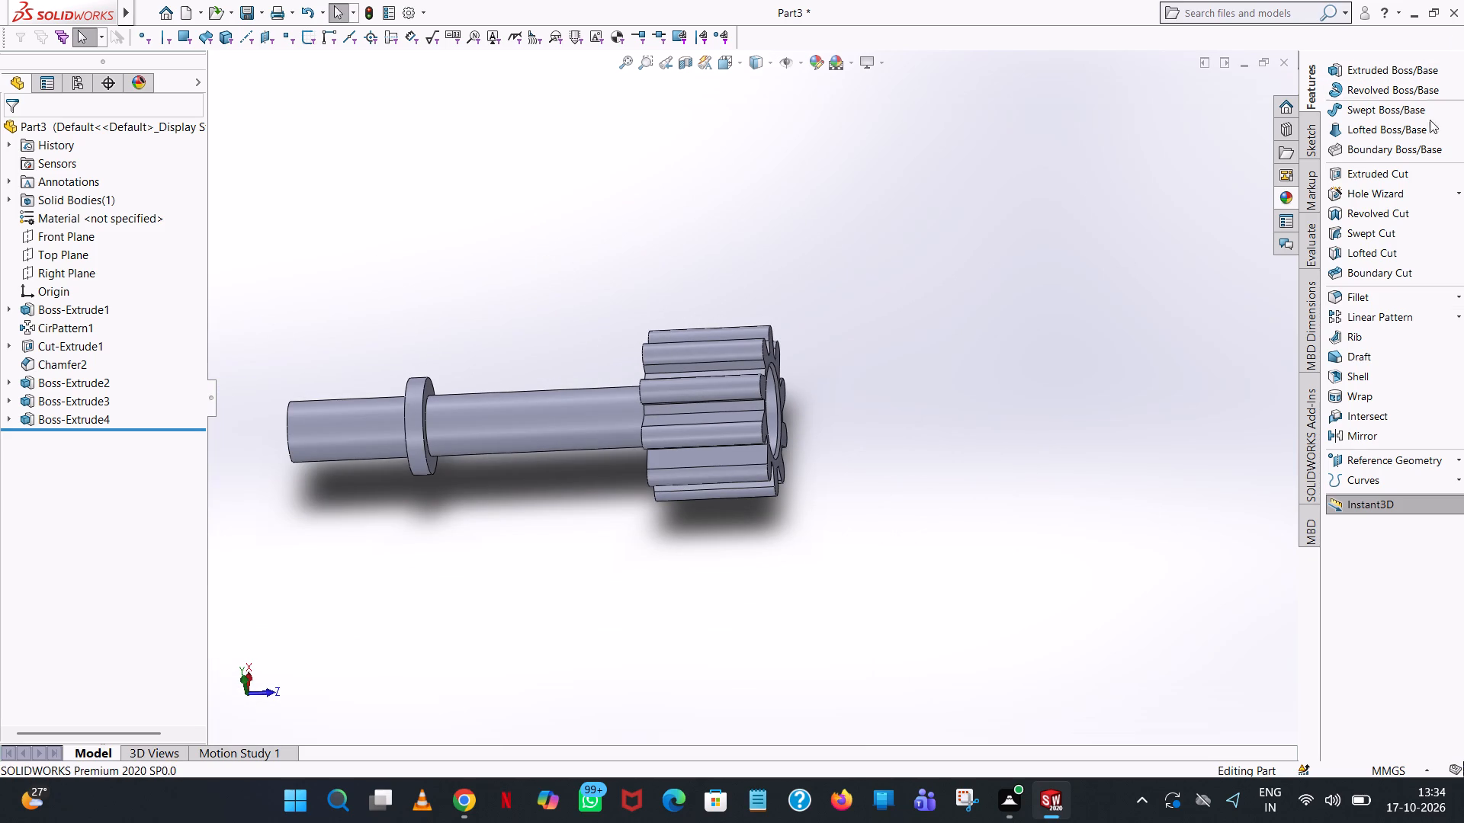
Apply a full round fillet to the collar, using its rim as the centre face and its two flat faces as sides.
{"action": "left_click", "coordinate": [1369, 300]}
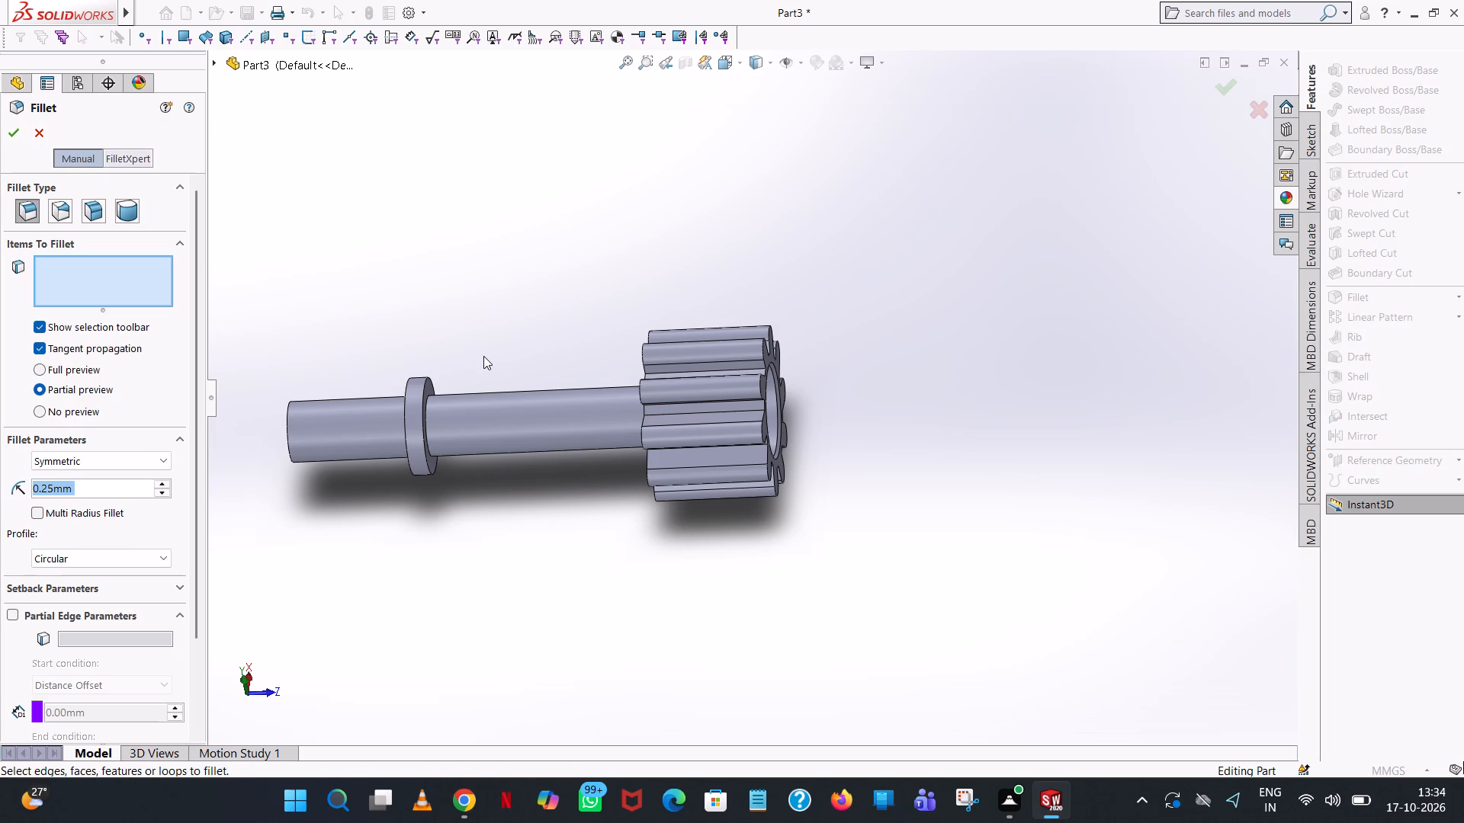
{"action": "scroll", "coordinate": [424, 411], "scroll_direction": "down", "scroll_amount": 6}
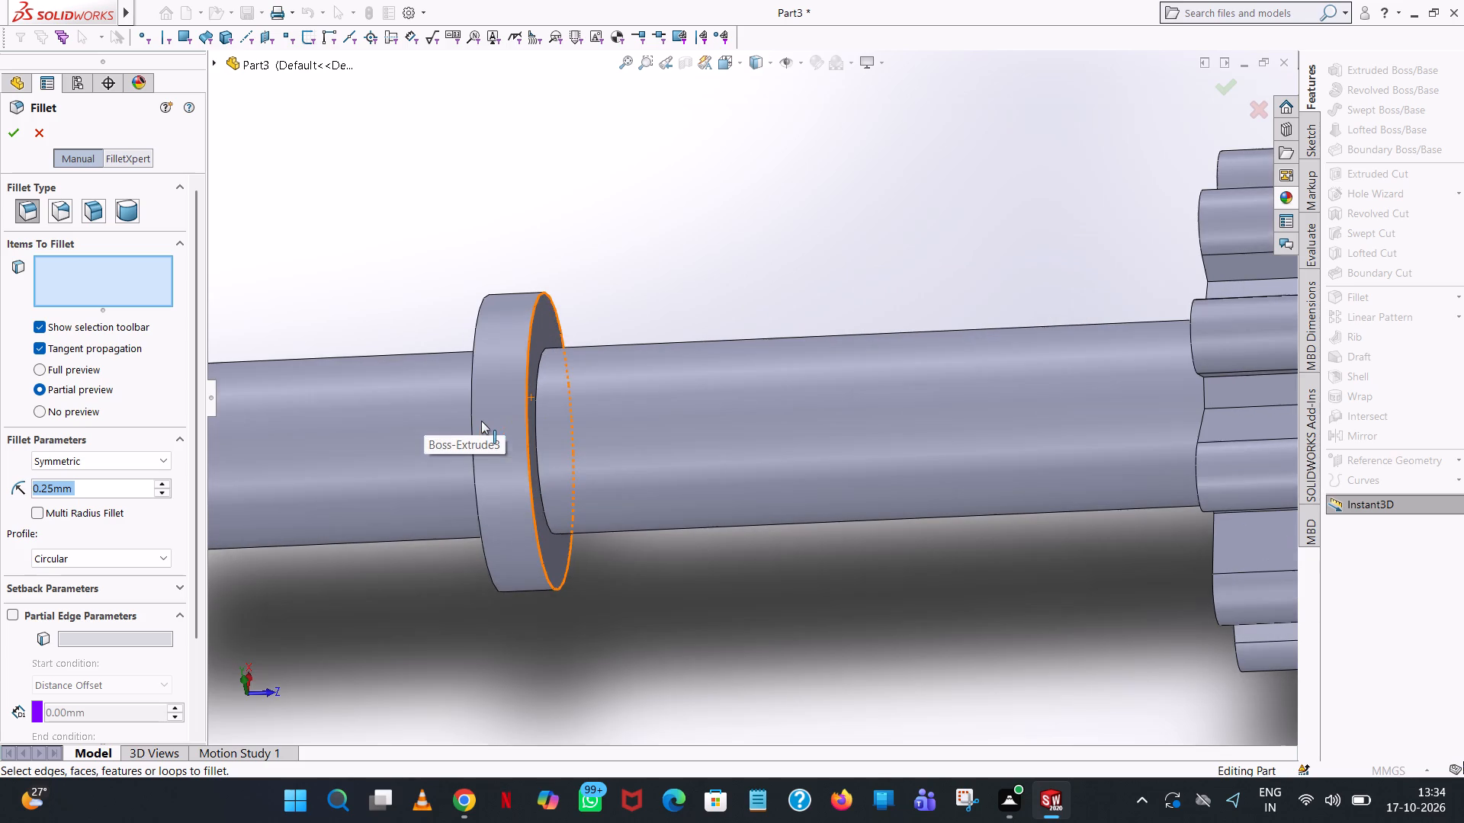
{"action": "left_click", "coordinate": [126, 207]}
{"action": "middle_click_drag", "start_coordinate": [550, 319], "coordinate": [540, 328]}
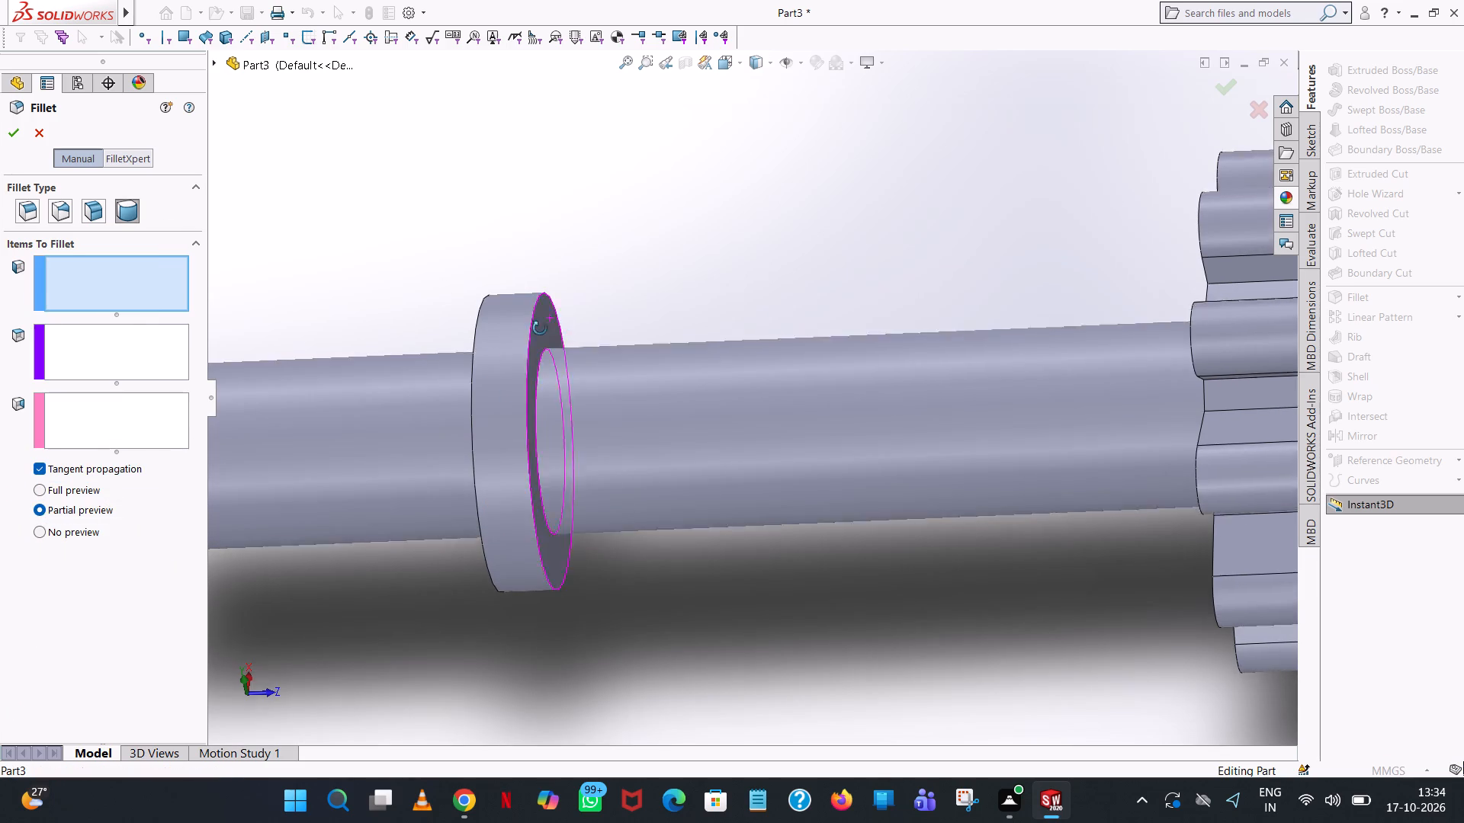
{"action": "middle_click_drag", "start_coordinate": [540, 328], "coordinate": [500, 348]}
{"action": "left_click", "coordinate": [504, 341]}
{"action": "middle_click_drag", "start_coordinate": [506, 343], "coordinate": [541, 357]}
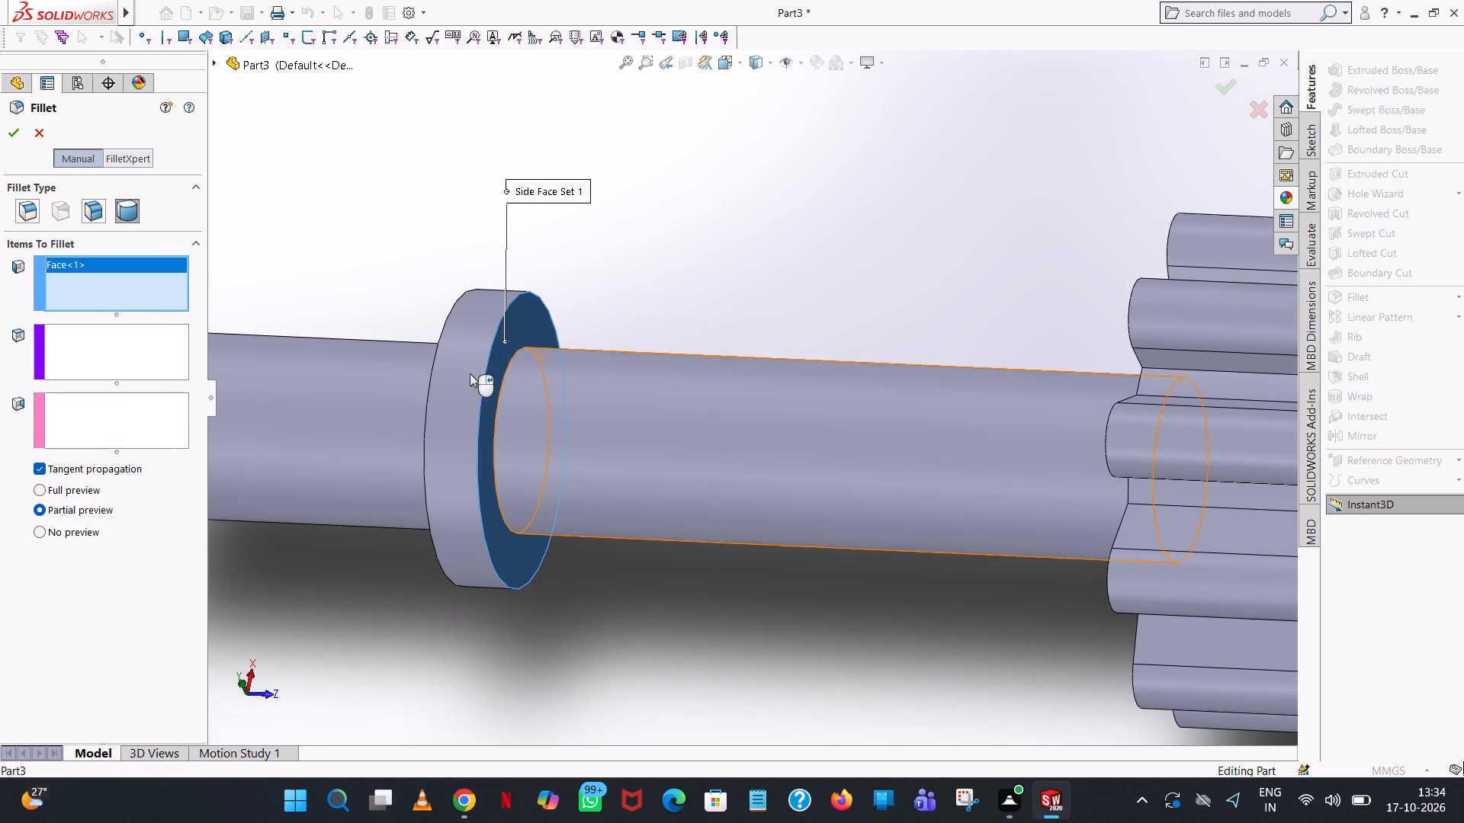
{"action": "left_click", "coordinate": [123, 358]}
{"action": "left_click", "coordinate": [457, 338]}
{"action": "middle_click_drag", "start_coordinate": [422, 351], "coordinate": [437, 369]}
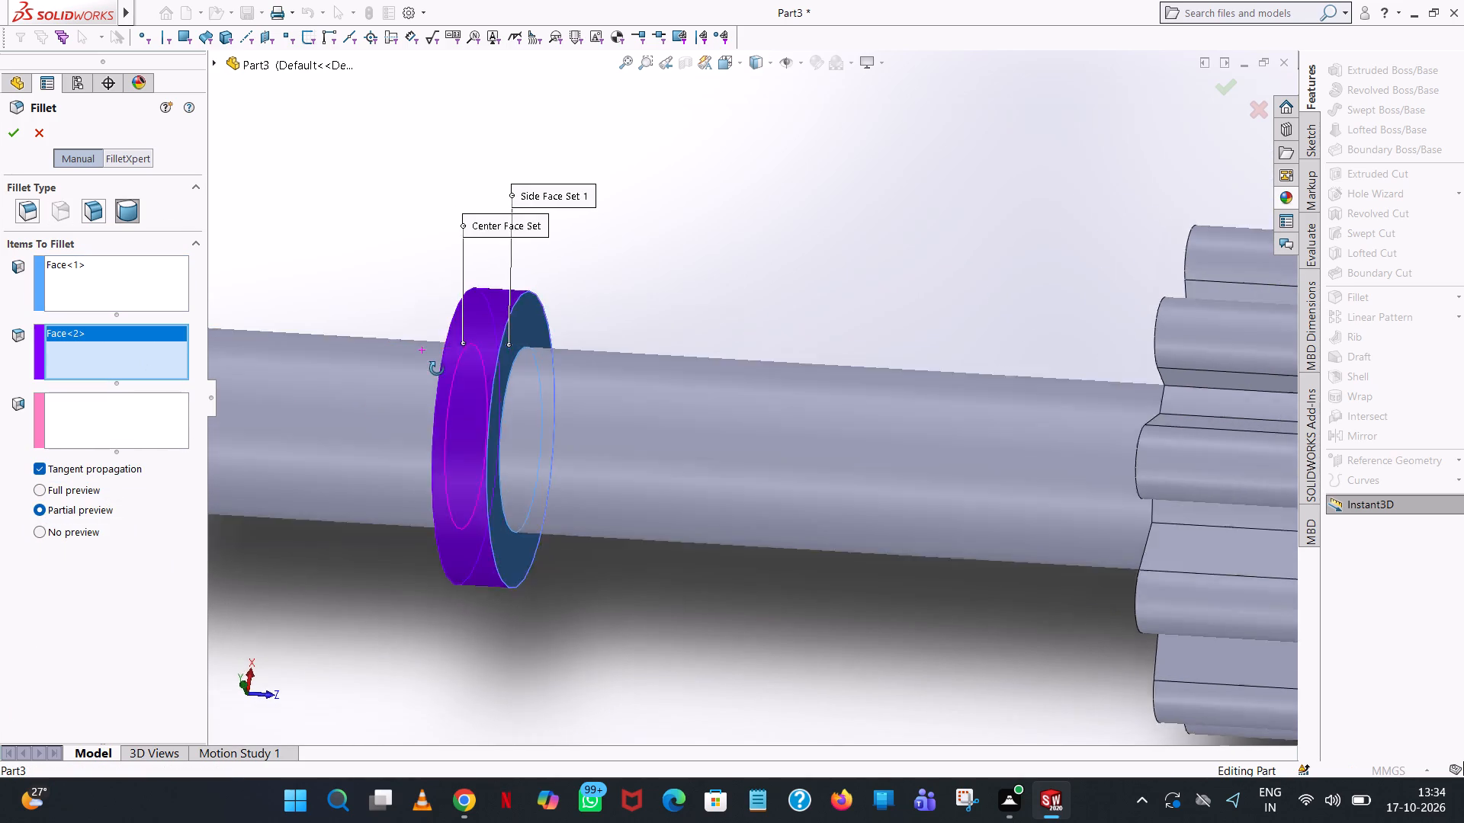
{"action": "middle_click_drag", "start_coordinate": [437, 369], "coordinate": [486, 395]}
{"action": "left_click", "coordinate": [67, 414]}
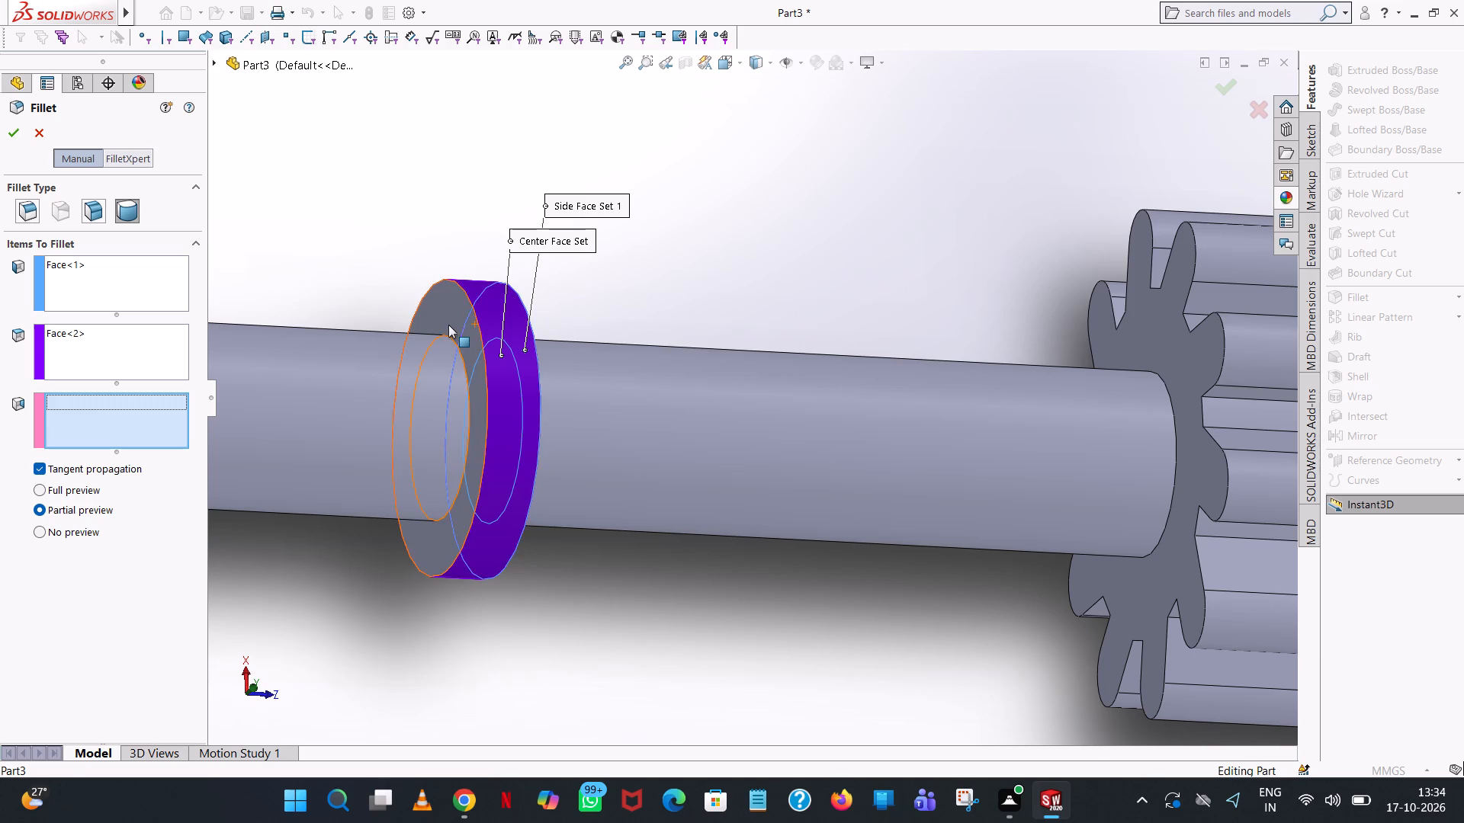
{"action": "left_click", "coordinate": [462, 325]}
{"action": "left_click", "coordinate": [17, 124]}
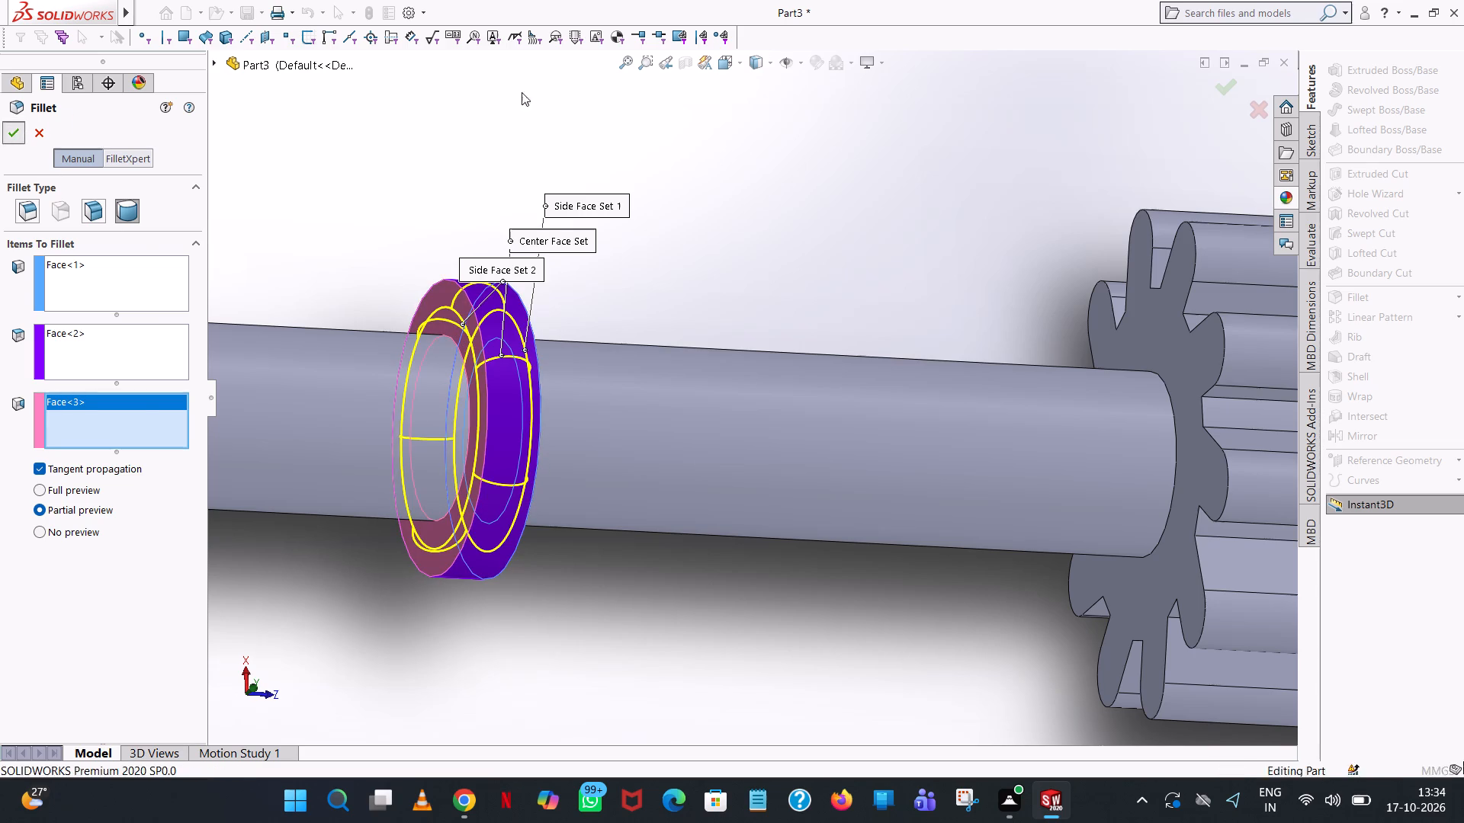
Examine the rounded collar and the whole gear shaft from several angles.
{"action": "scroll", "coordinate": [714, 245], "scroll_direction": "up", "scroll_amount": 1}
{"action": "middle_click_drag", "start_coordinate": [683, 240], "coordinate": [674, 232]}
{"action": "scroll", "coordinate": [679, 237], "scroll_direction": "up", "scroll_amount": 4}
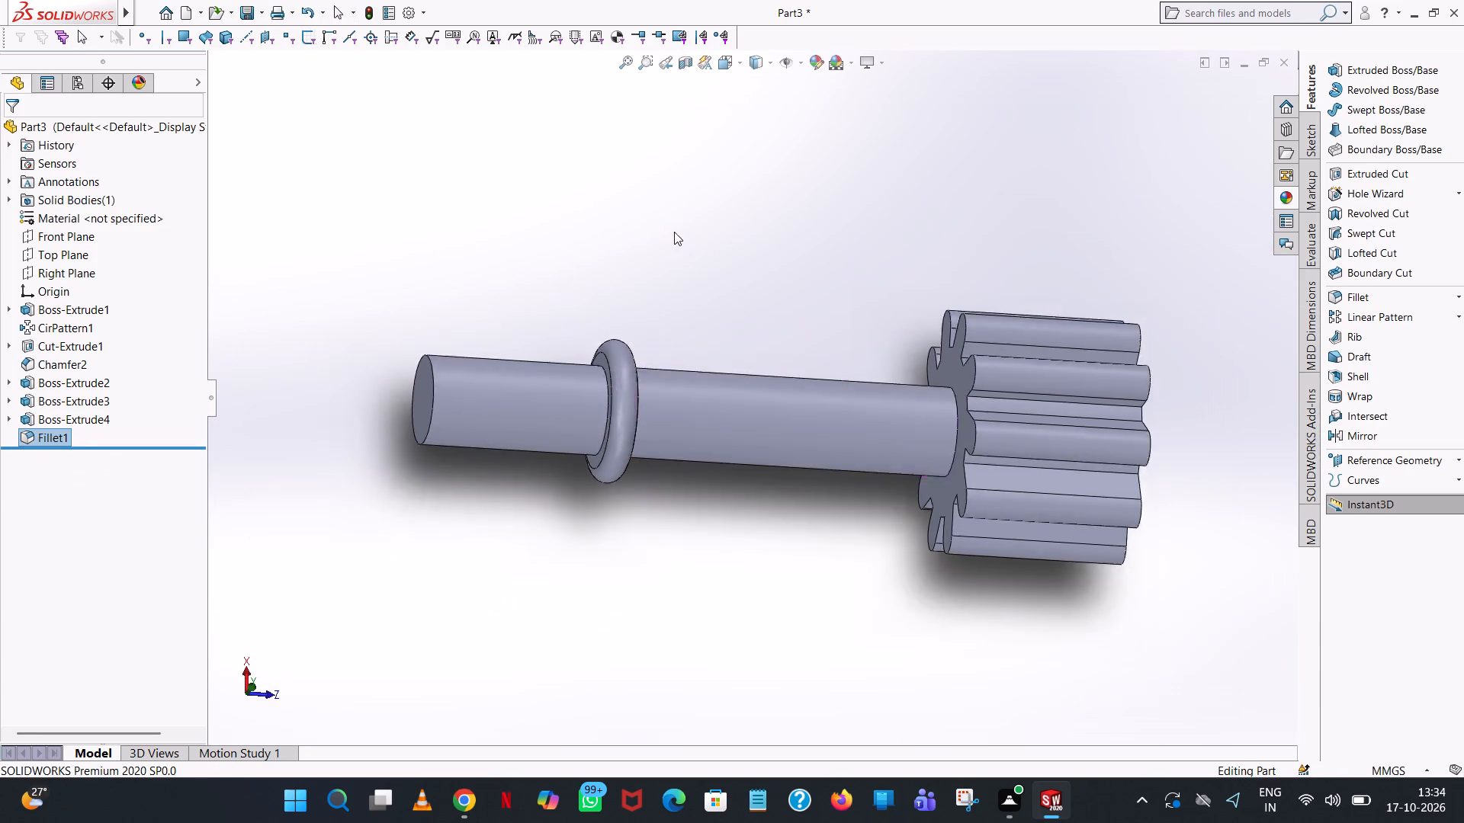
{"action": "scroll", "coordinate": [674, 232], "scroll_direction": "up", "scroll_amount": 2}
{"action": "scroll", "coordinate": [727, 255], "scroll_direction": "down", "scroll_amount": 6}
{"action": "scroll", "coordinate": [750, 330], "scroll_direction": "up", "scroll_amount": 4}
{"action": "middle_click_drag", "start_coordinate": [750, 330], "coordinate": [714, 295]}
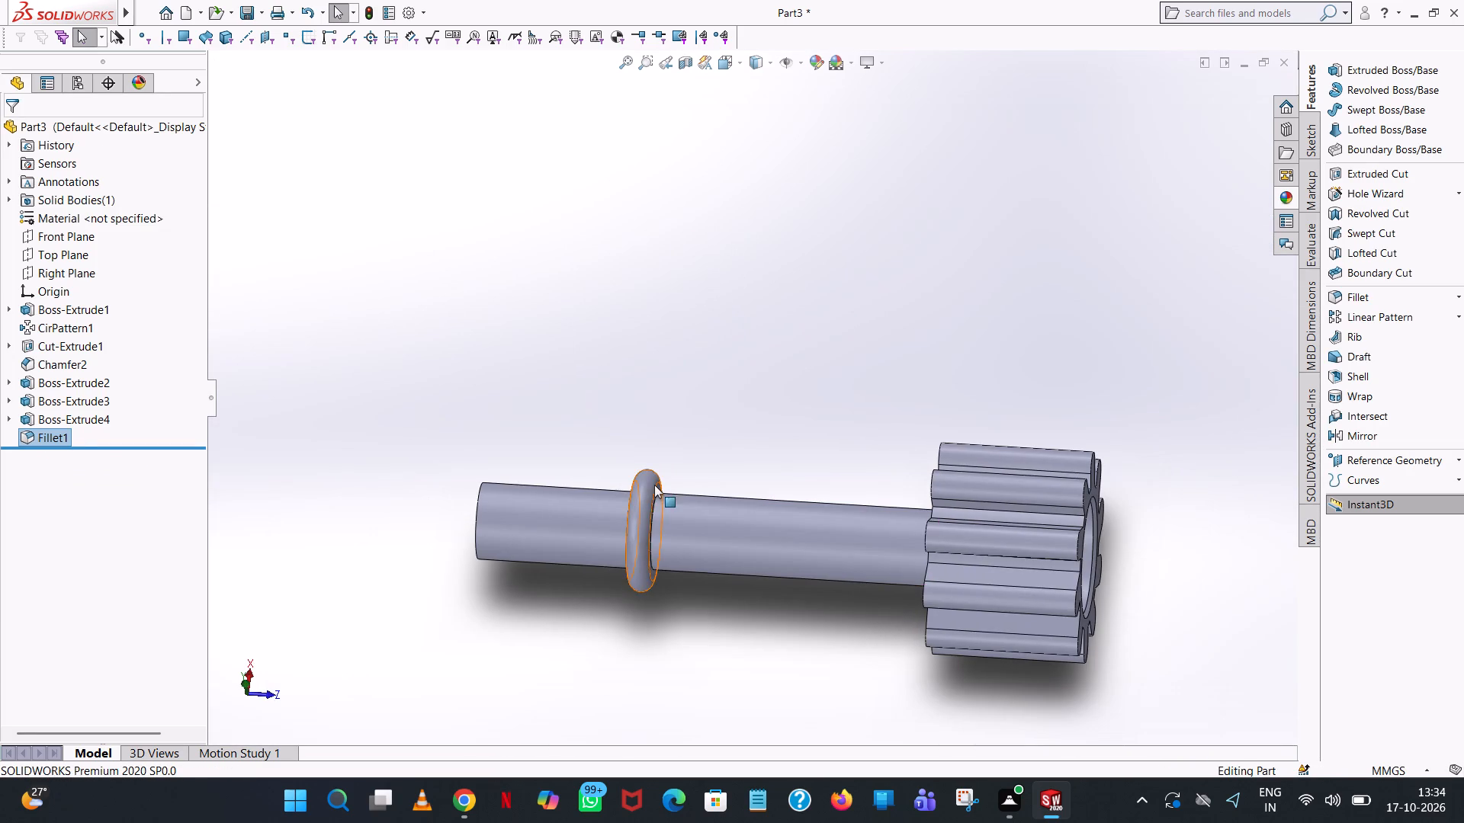
{"action": "scroll", "coordinate": [659, 499], "scroll_direction": "down", "scroll_amount": 5}
{"action": "scroll", "coordinate": [676, 498], "scroll_direction": "up", "scroll_amount": 9}
{"action": "middle_click_drag", "start_coordinate": [768, 469], "coordinate": [891, 448]}
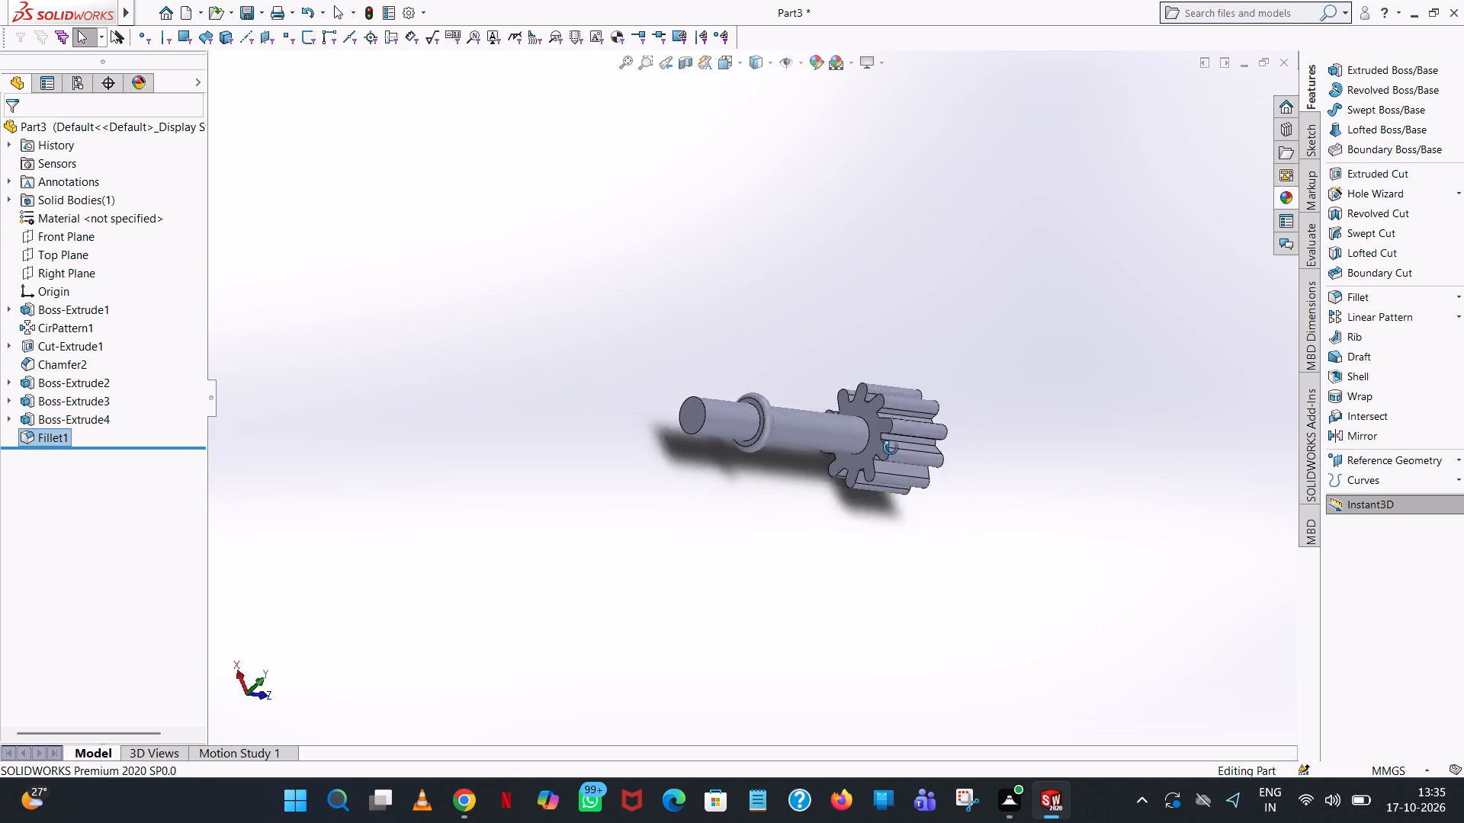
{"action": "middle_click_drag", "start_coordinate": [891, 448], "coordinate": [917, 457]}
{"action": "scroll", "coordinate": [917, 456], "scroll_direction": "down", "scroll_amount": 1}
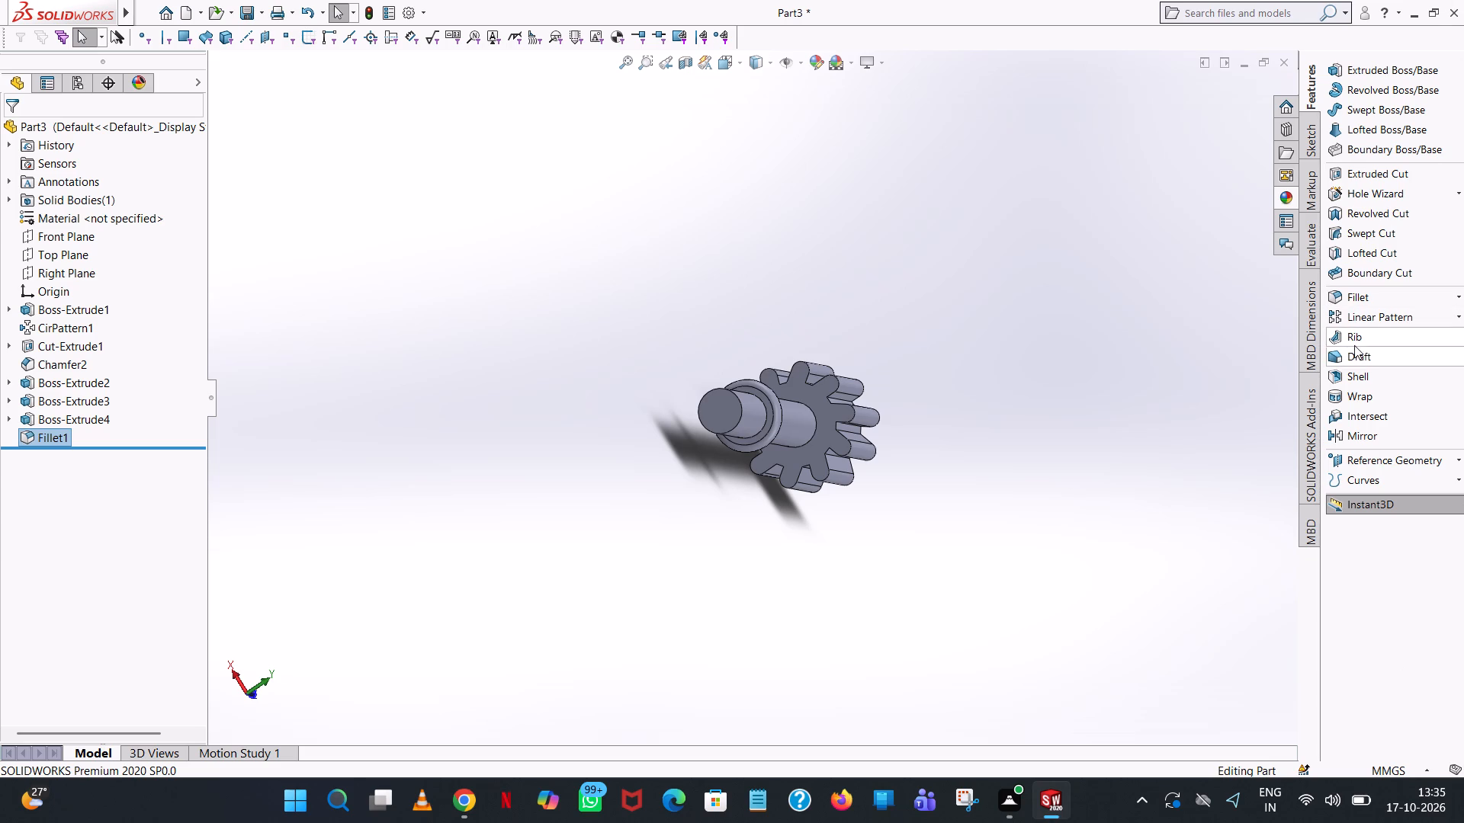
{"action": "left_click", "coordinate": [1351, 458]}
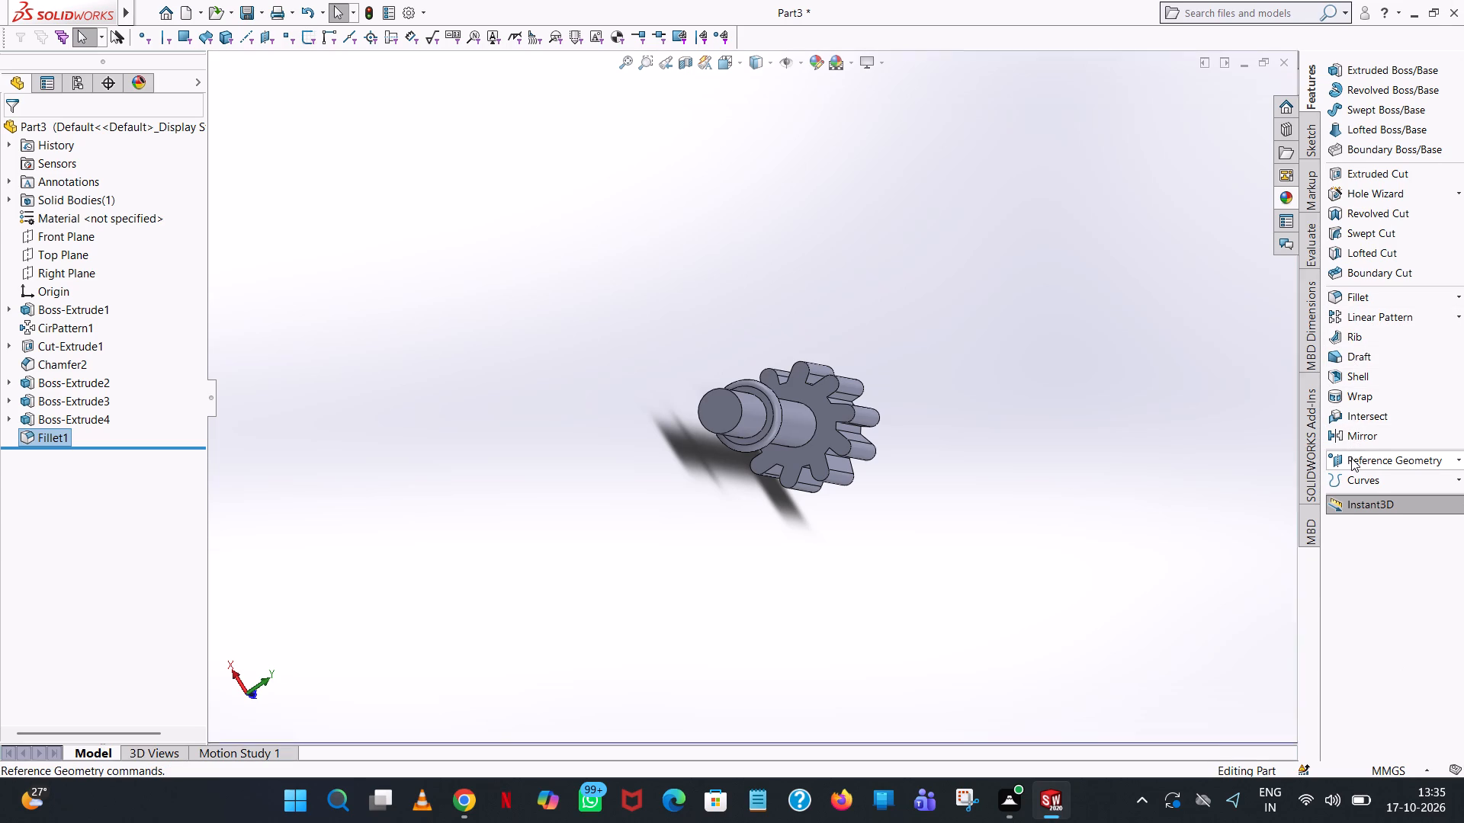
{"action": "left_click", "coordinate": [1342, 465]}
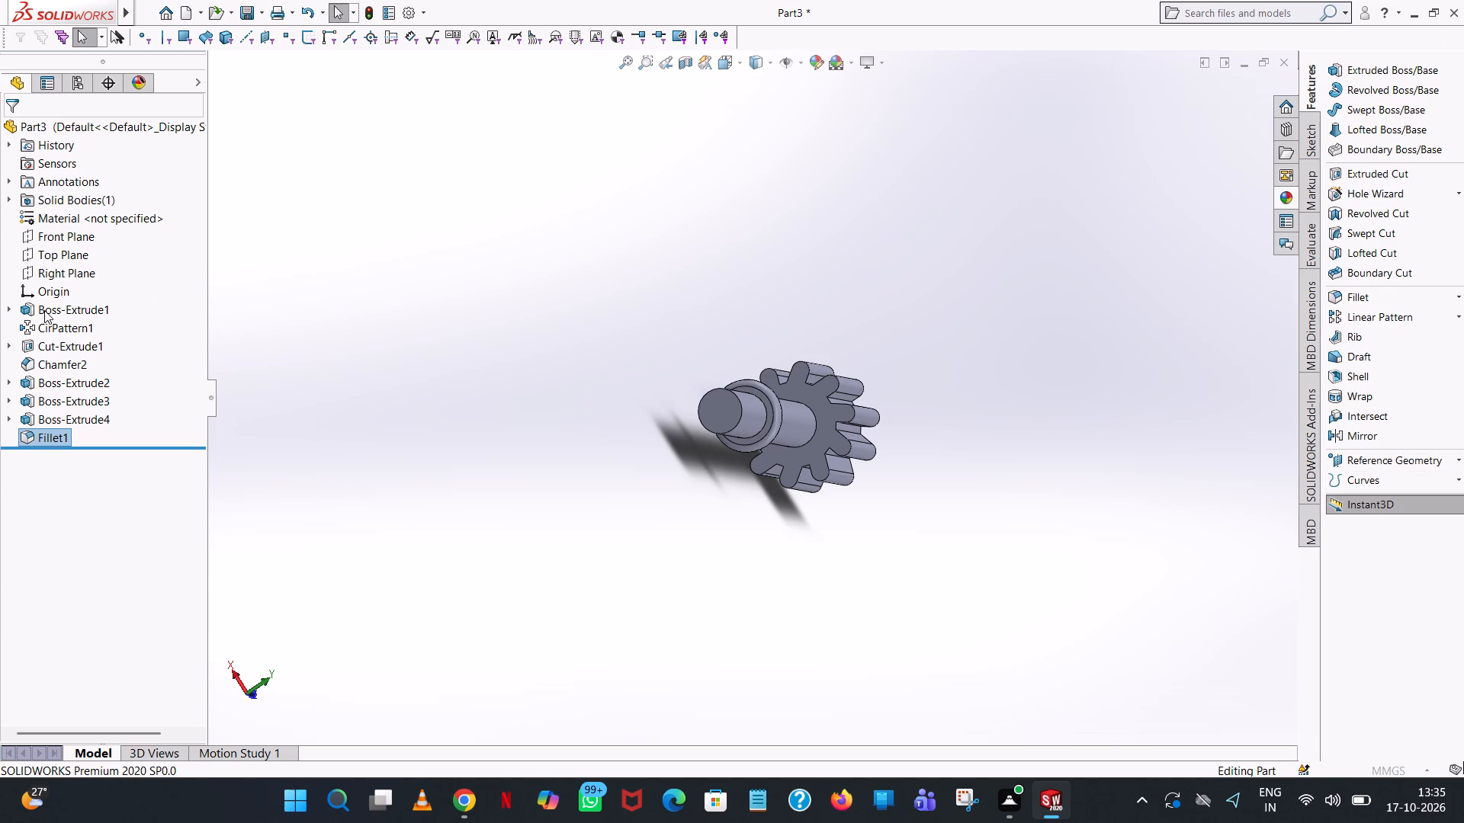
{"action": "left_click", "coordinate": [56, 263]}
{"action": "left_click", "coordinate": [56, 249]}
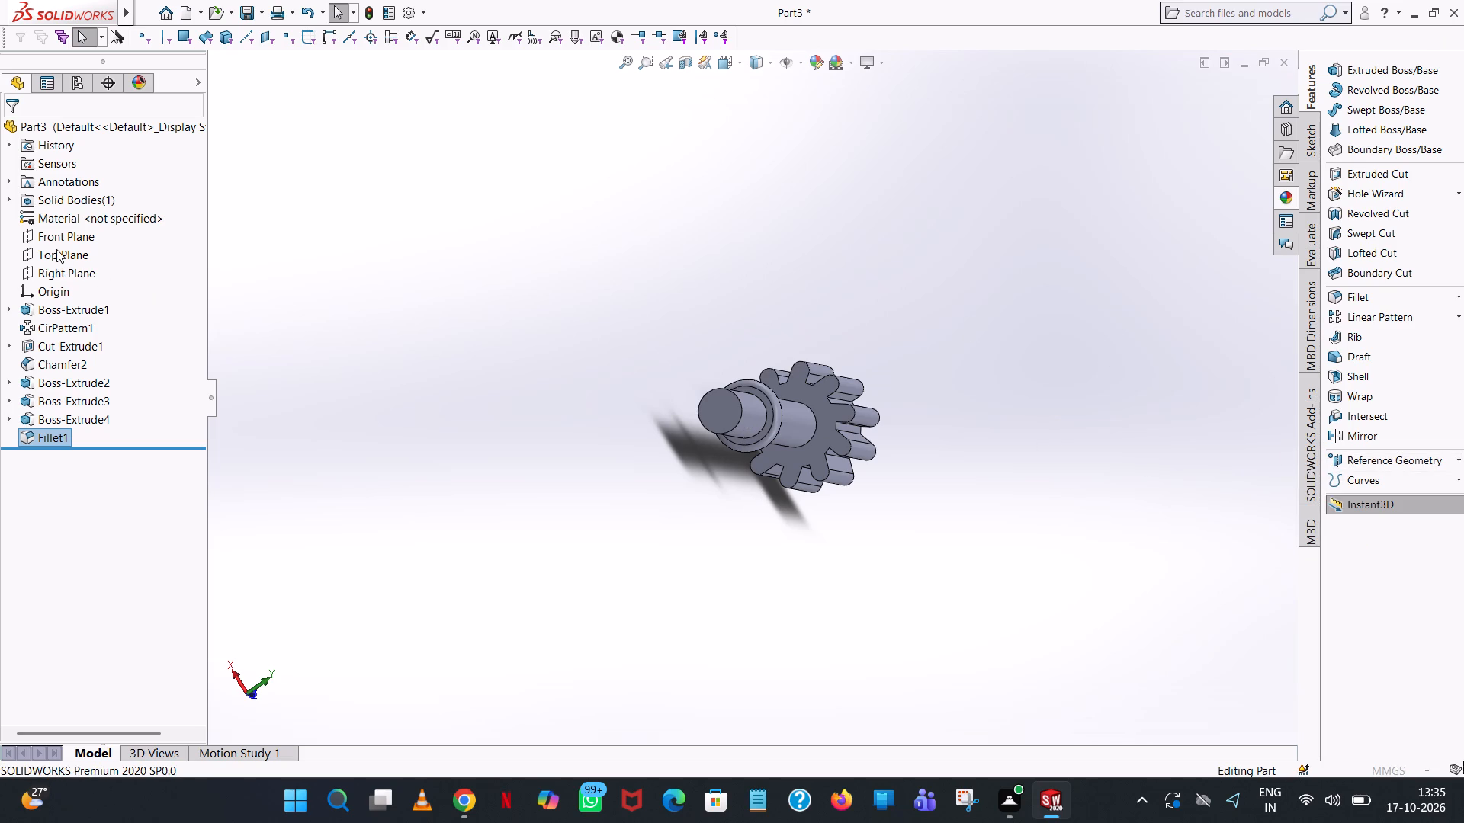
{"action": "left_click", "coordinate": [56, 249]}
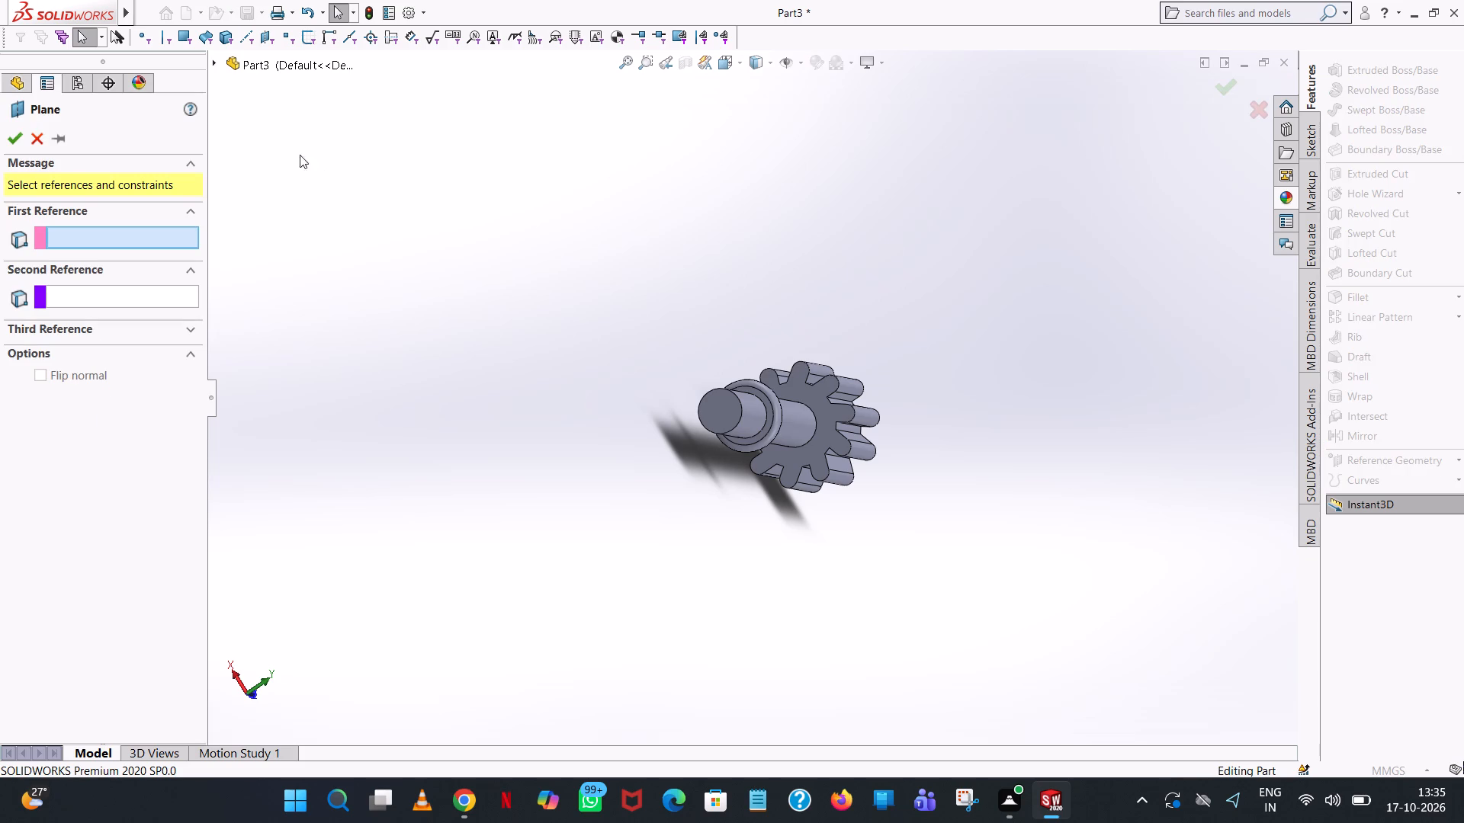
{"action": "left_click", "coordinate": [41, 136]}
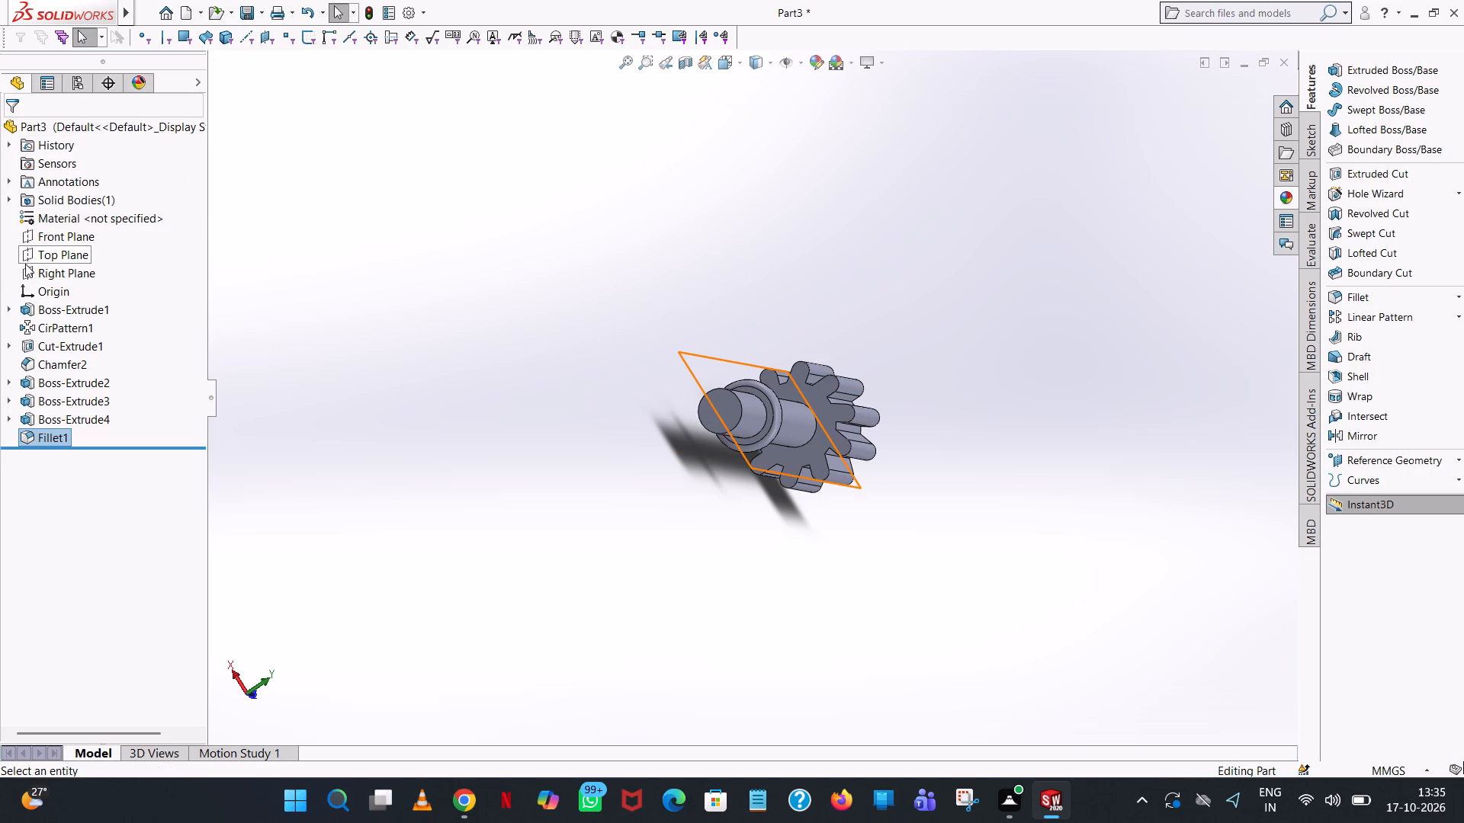
Create a reference plane offset 2.5 mm from the Right Plane, tangent to the side of the shaft.
{"action": "left_click", "coordinate": [23, 268]}
{"action": "middle_click_drag", "start_coordinate": [774, 211], "coordinate": [707, 155]}
{"action": "scroll", "coordinate": [723, 168], "scroll_direction": "up", "scroll_amount": 1}
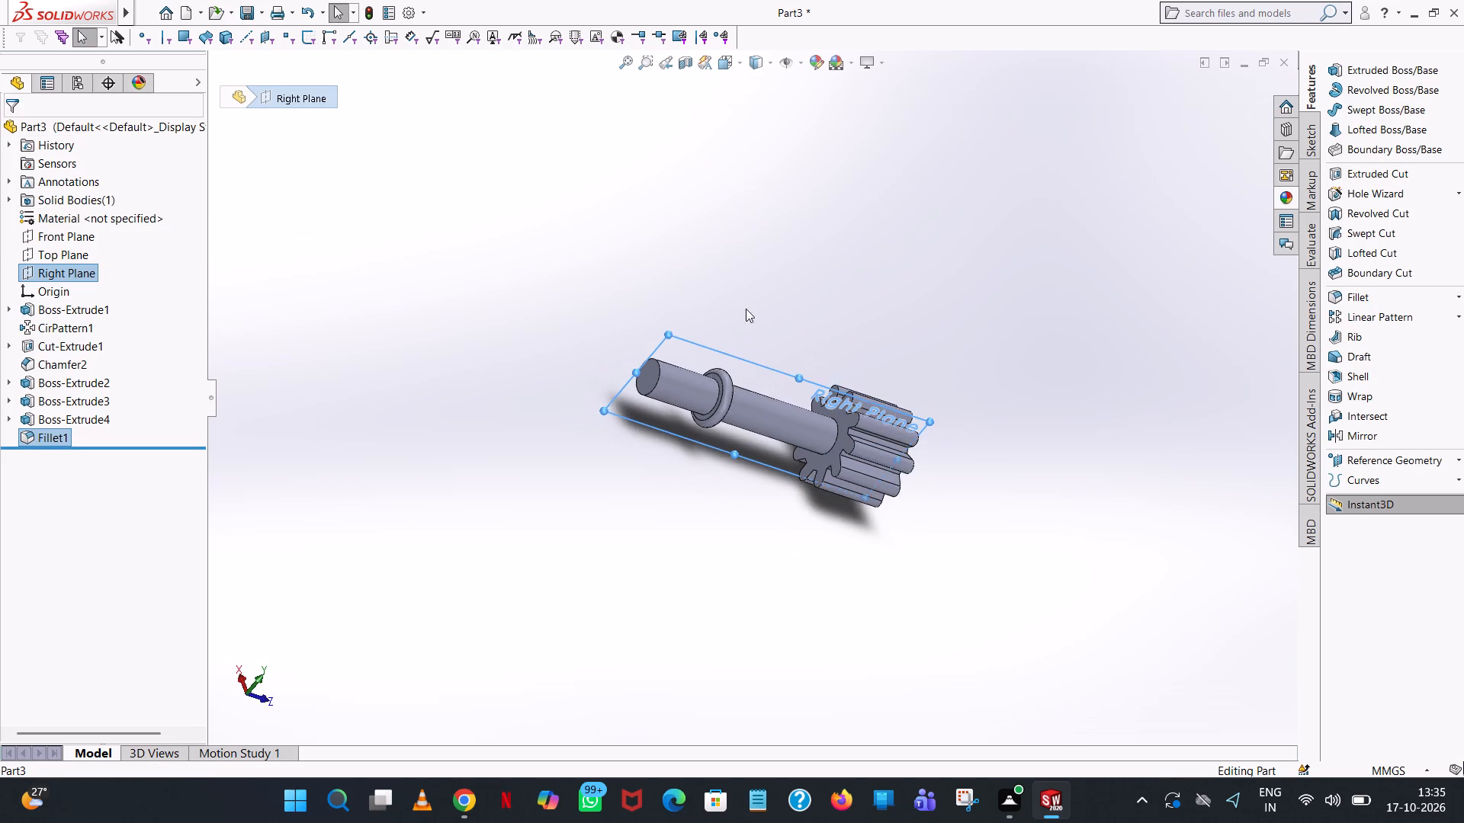
{"action": "scroll", "coordinate": [698, 362], "scroll_direction": "down", "scroll_amount": 5}
{"action": "middle_click_drag", "start_coordinate": [779, 408], "coordinate": [750, 386]}
{"action": "scroll", "coordinate": [753, 389], "scroll_direction": "up", "scroll_amount": 1}
{"action": "middle_click_drag", "start_coordinate": [750, 386], "coordinate": [813, 276]}
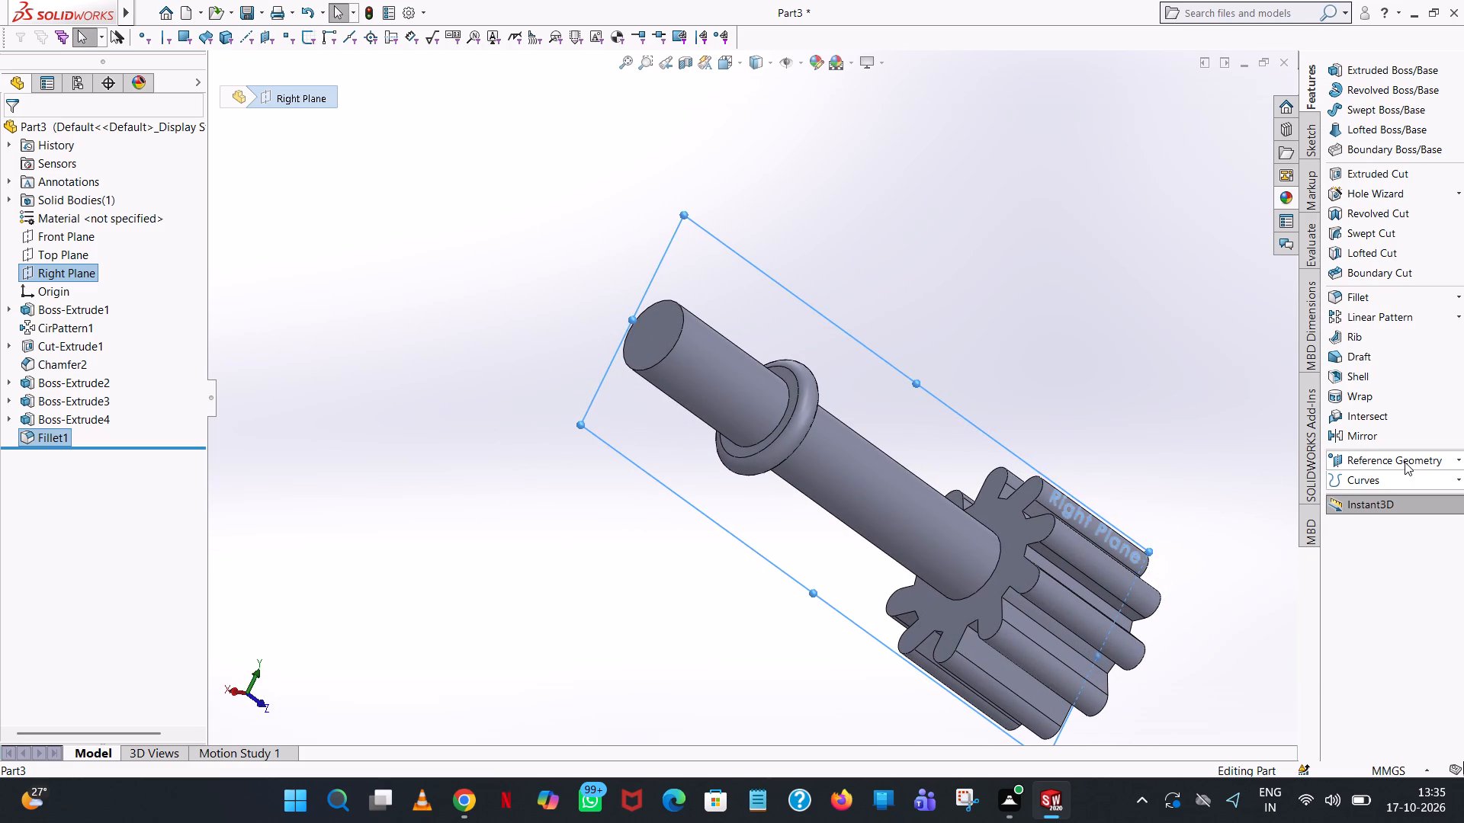
{"action": "left_click", "coordinate": [1406, 461]}
{"action": "left_click", "coordinate": [1347, 460]}
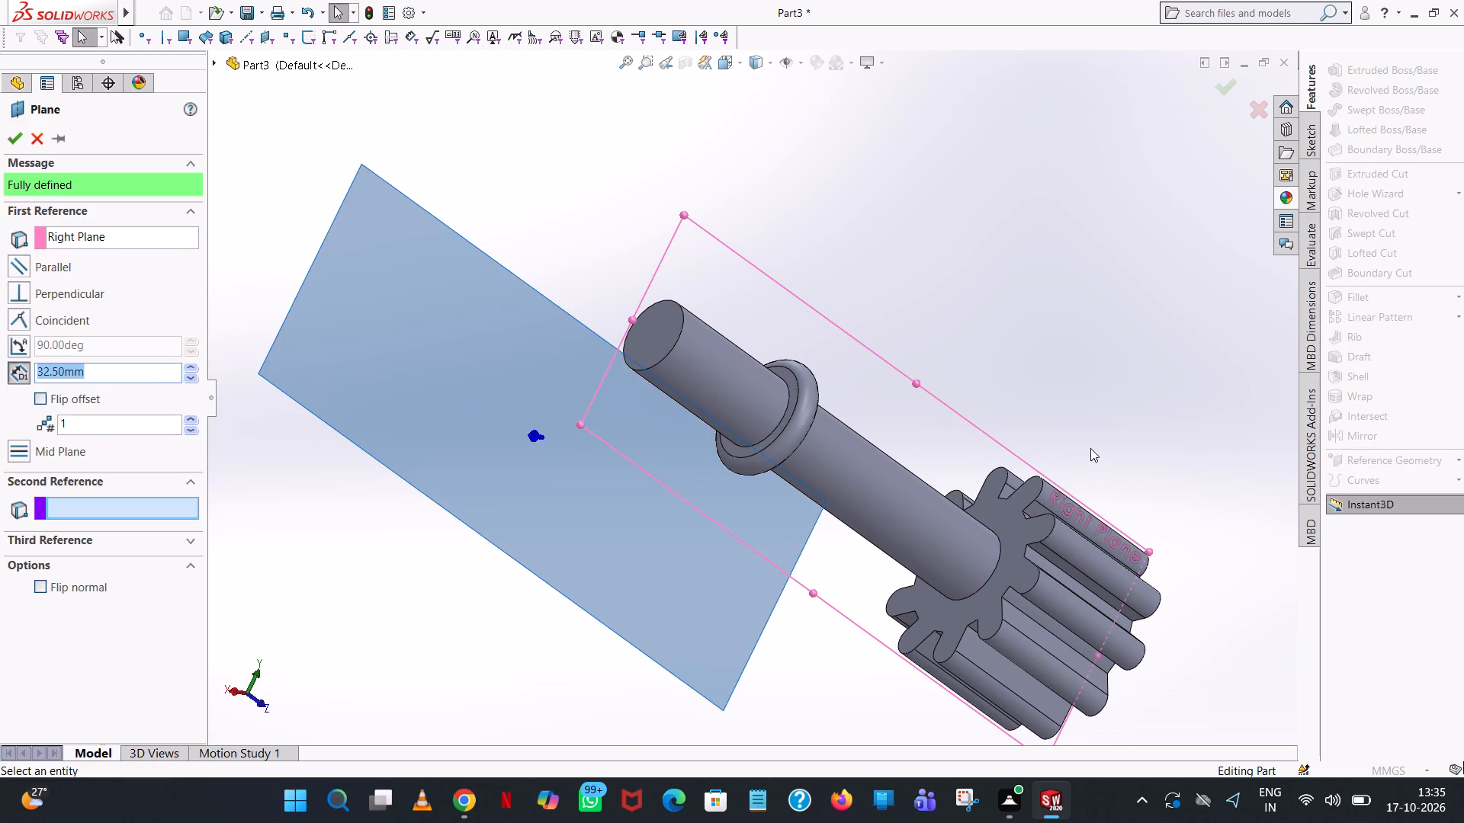
{"action": "middle_click_drag", "start_coordinate": [782, 192], "coordinate": [781, 399]}
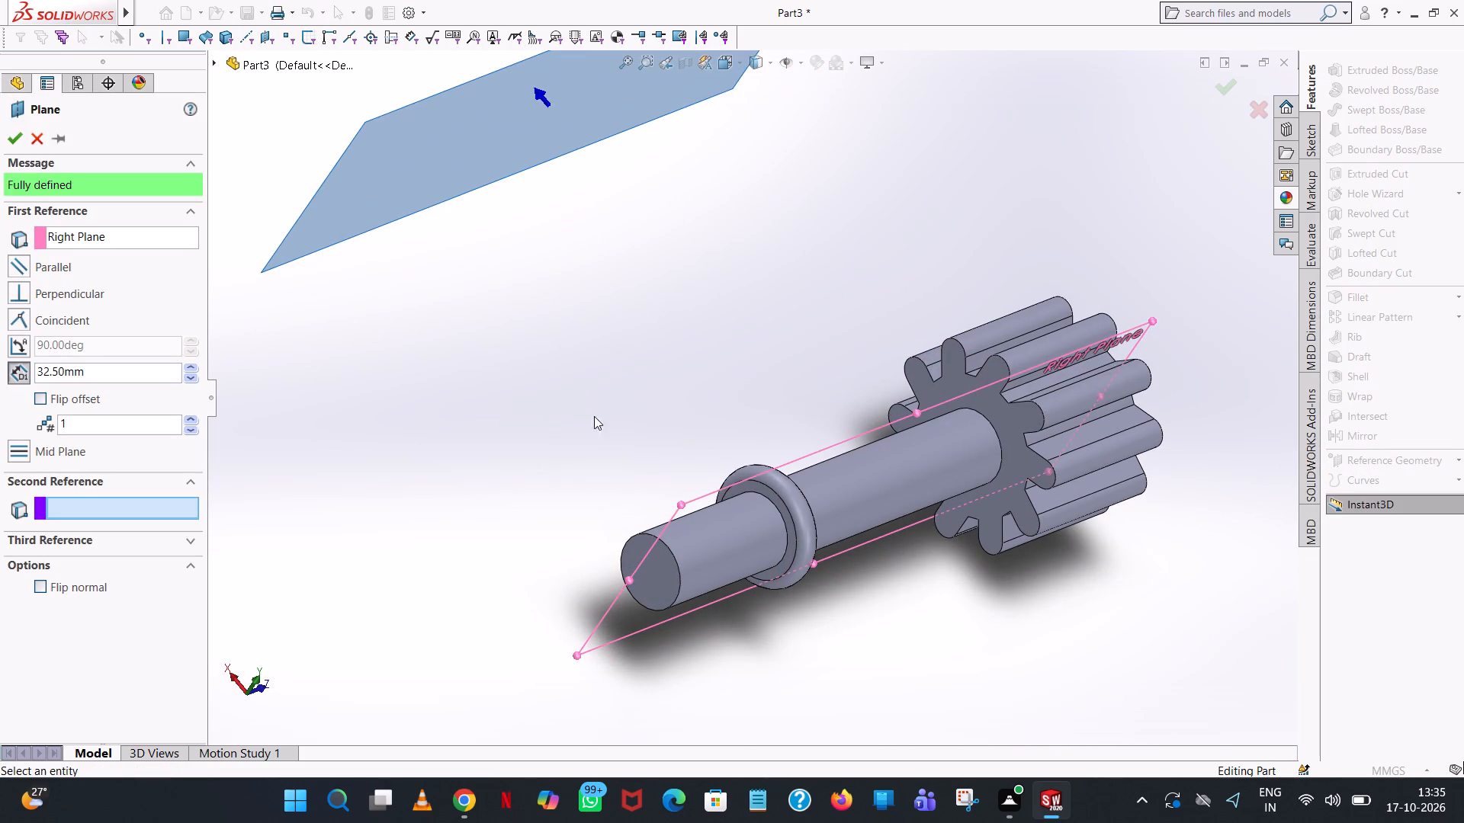
{"action": "double_click", "coordinate": [128, 374]}
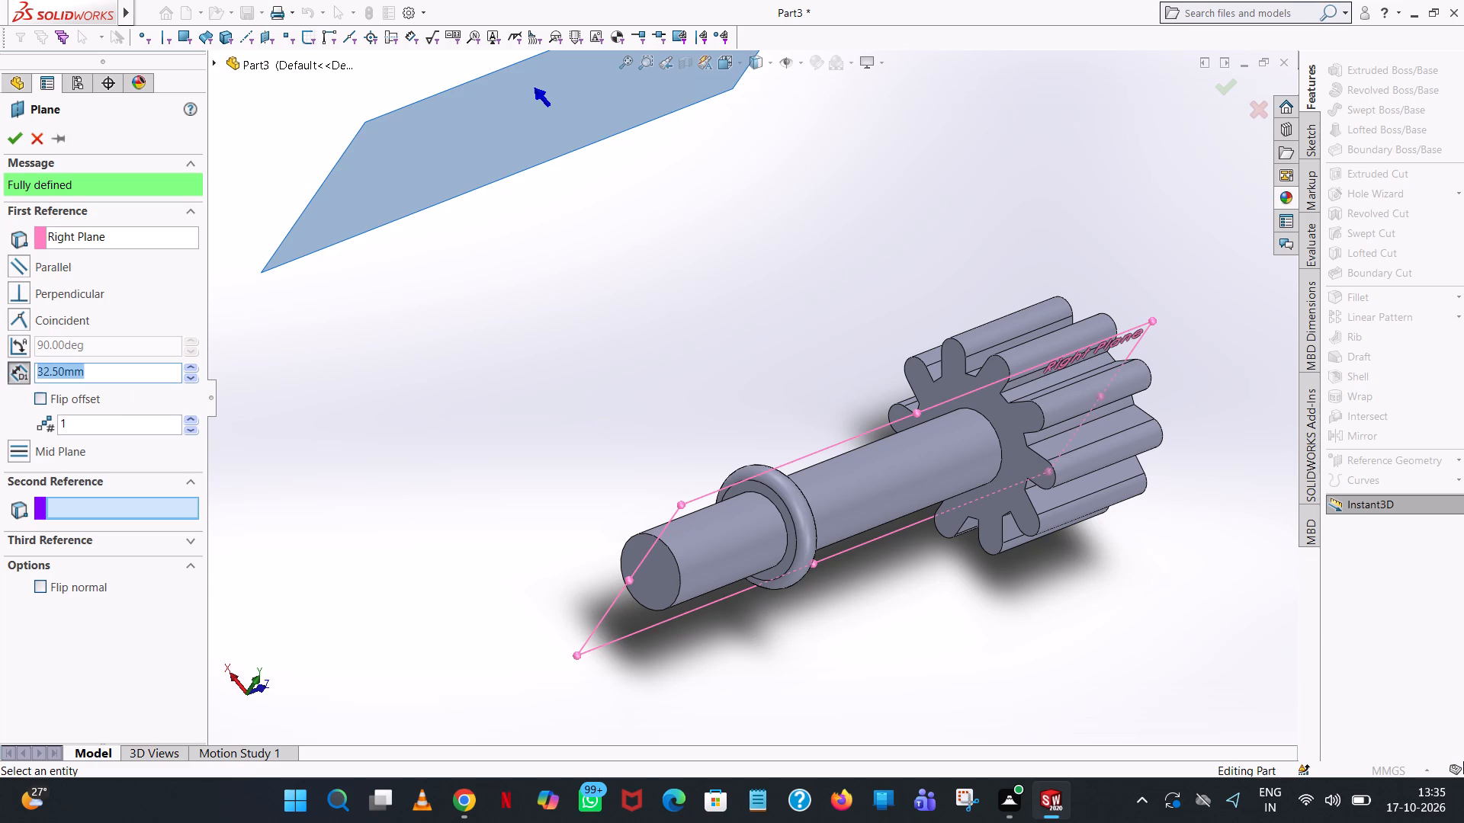
{"action": "type", "text": "2.5"}
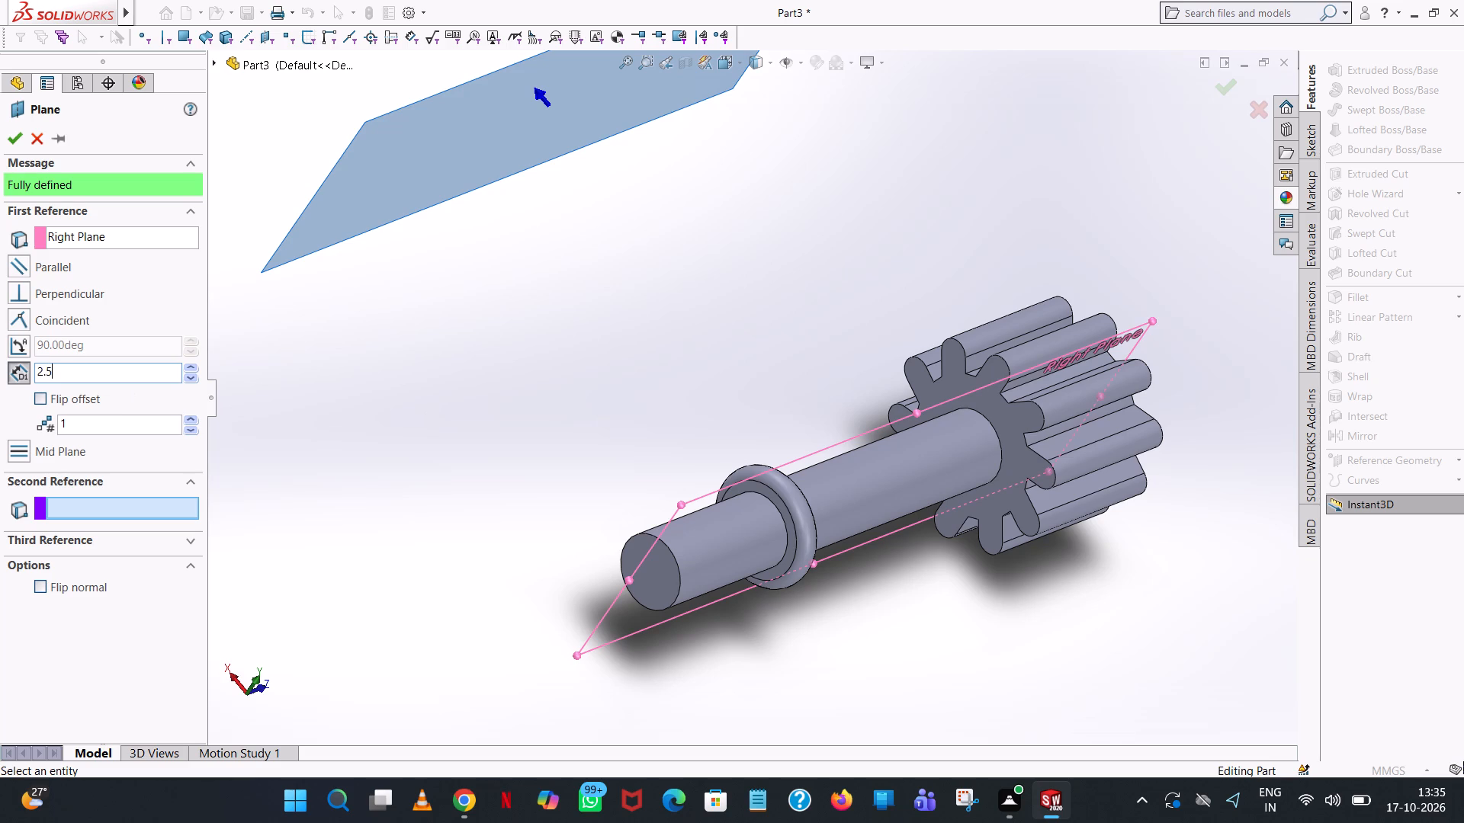
{"action": "left_click", "coordinate": [360, 447]}
{"action": "middle_click_drag", "start_coordinate": [374, 454], "coordinate": [401, 488]}
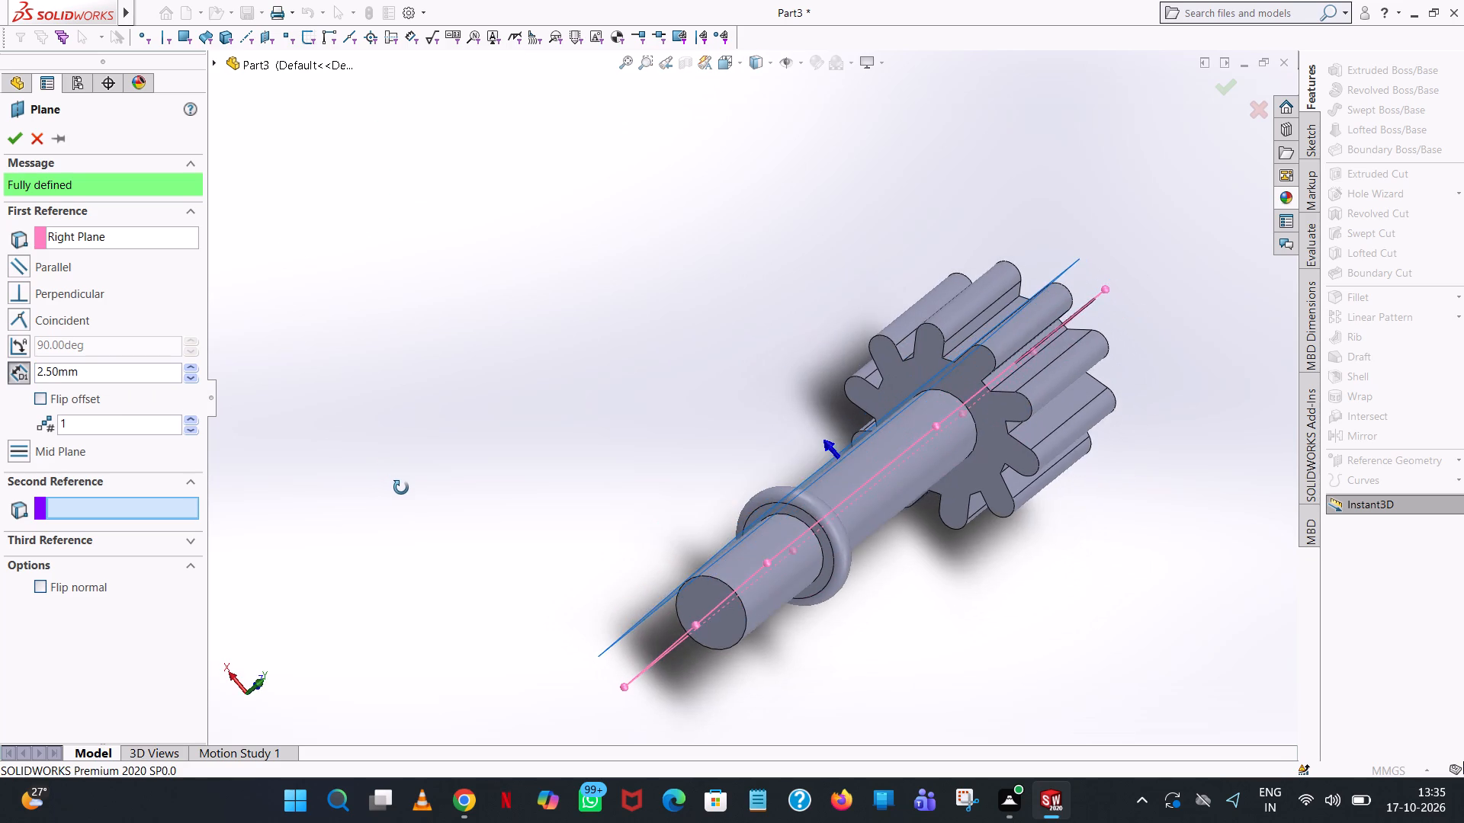
{"action": "middle_click_drag", "start_coordinate": [401, 488], "coordinate": [423, 453]}
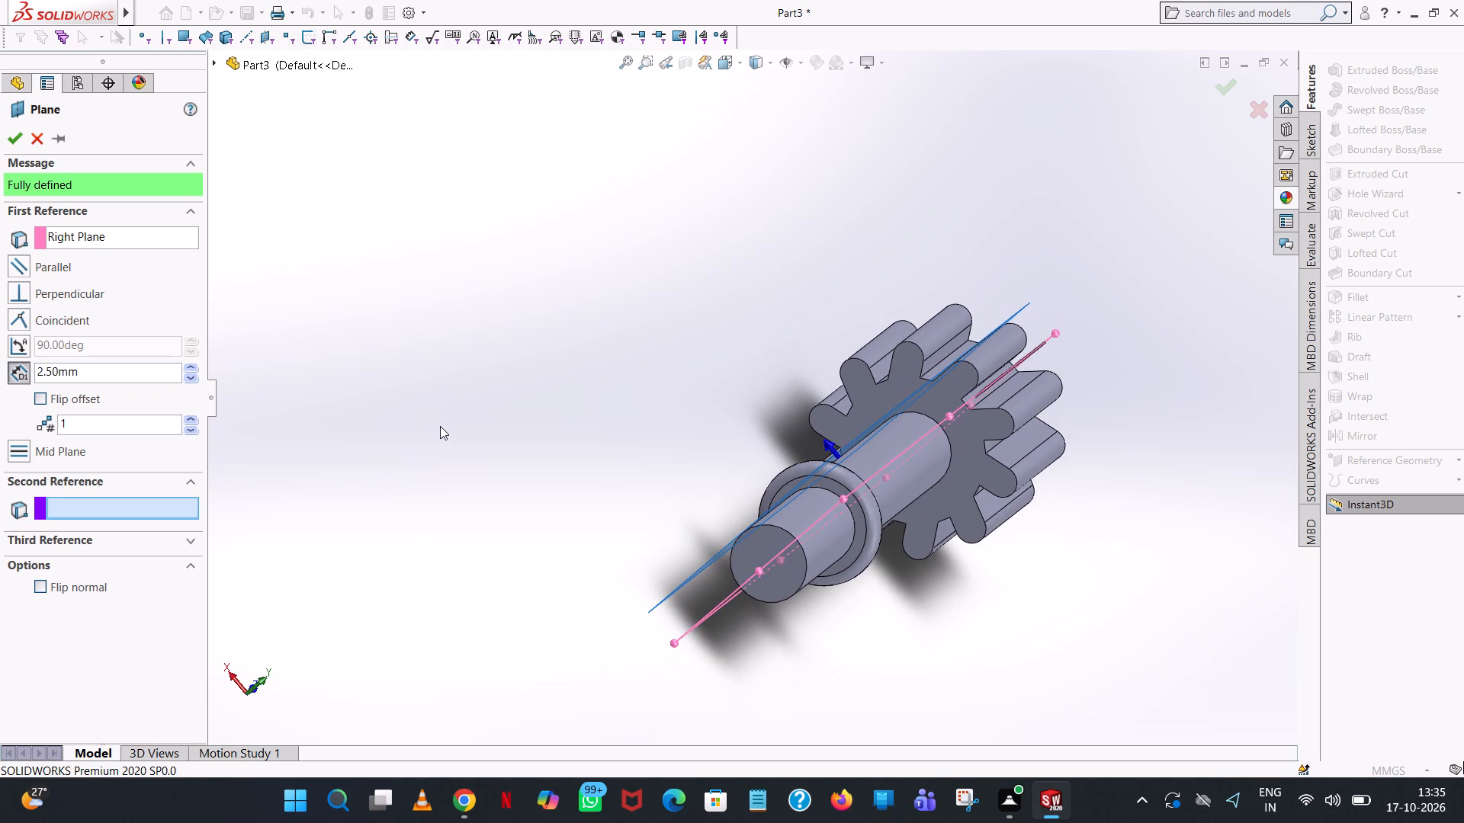
{"action": "middle_click_drag", "start_coordinate": [442, 425], "coordinate": [470, 405]}
{"action": "scroll", "coordinate": [470, 405], "scroll_direction": "up", "scroll_amount": 1}
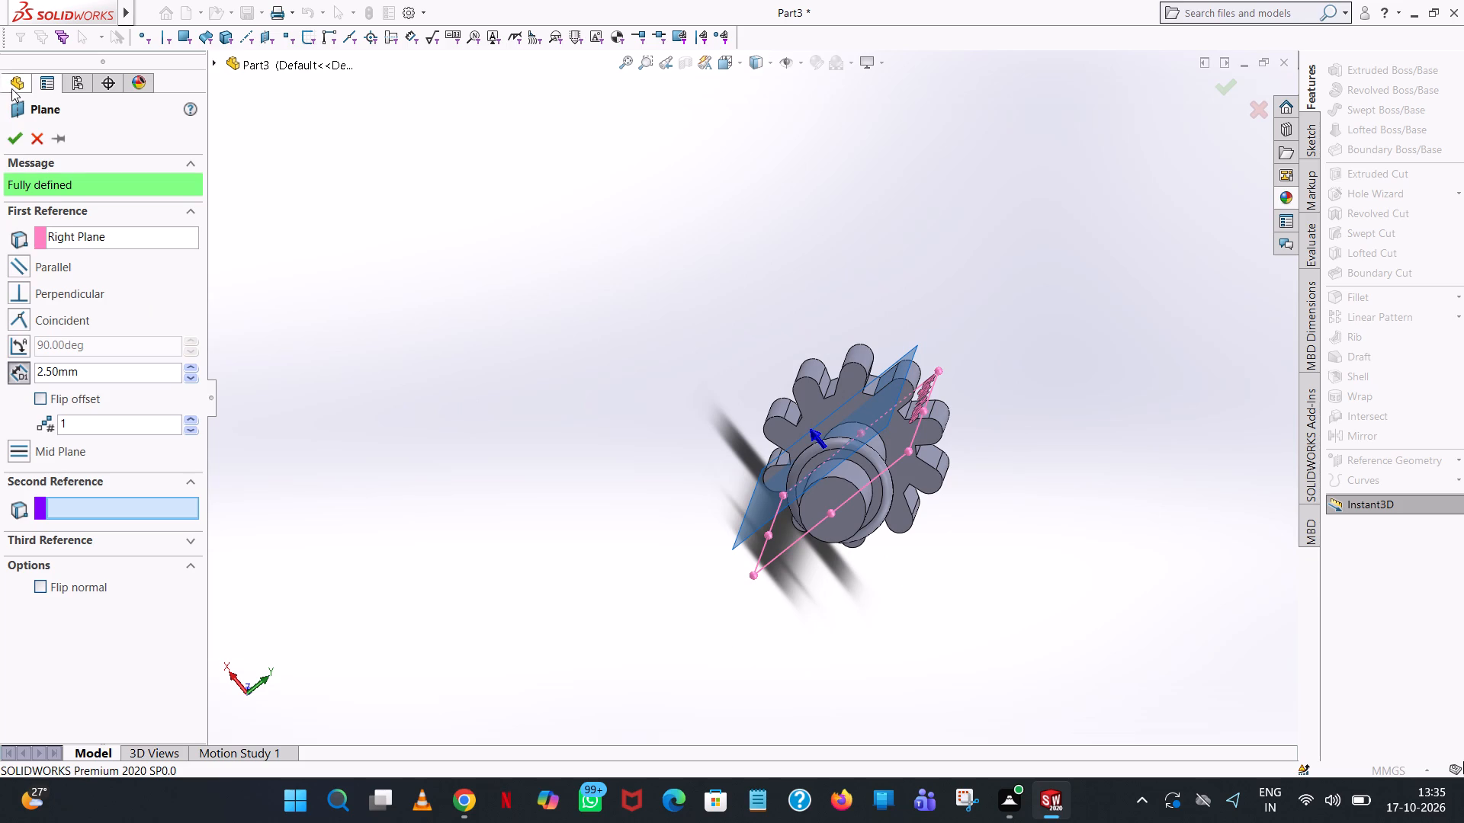
{"action": "left_click", "coordinate": [14, 134]}
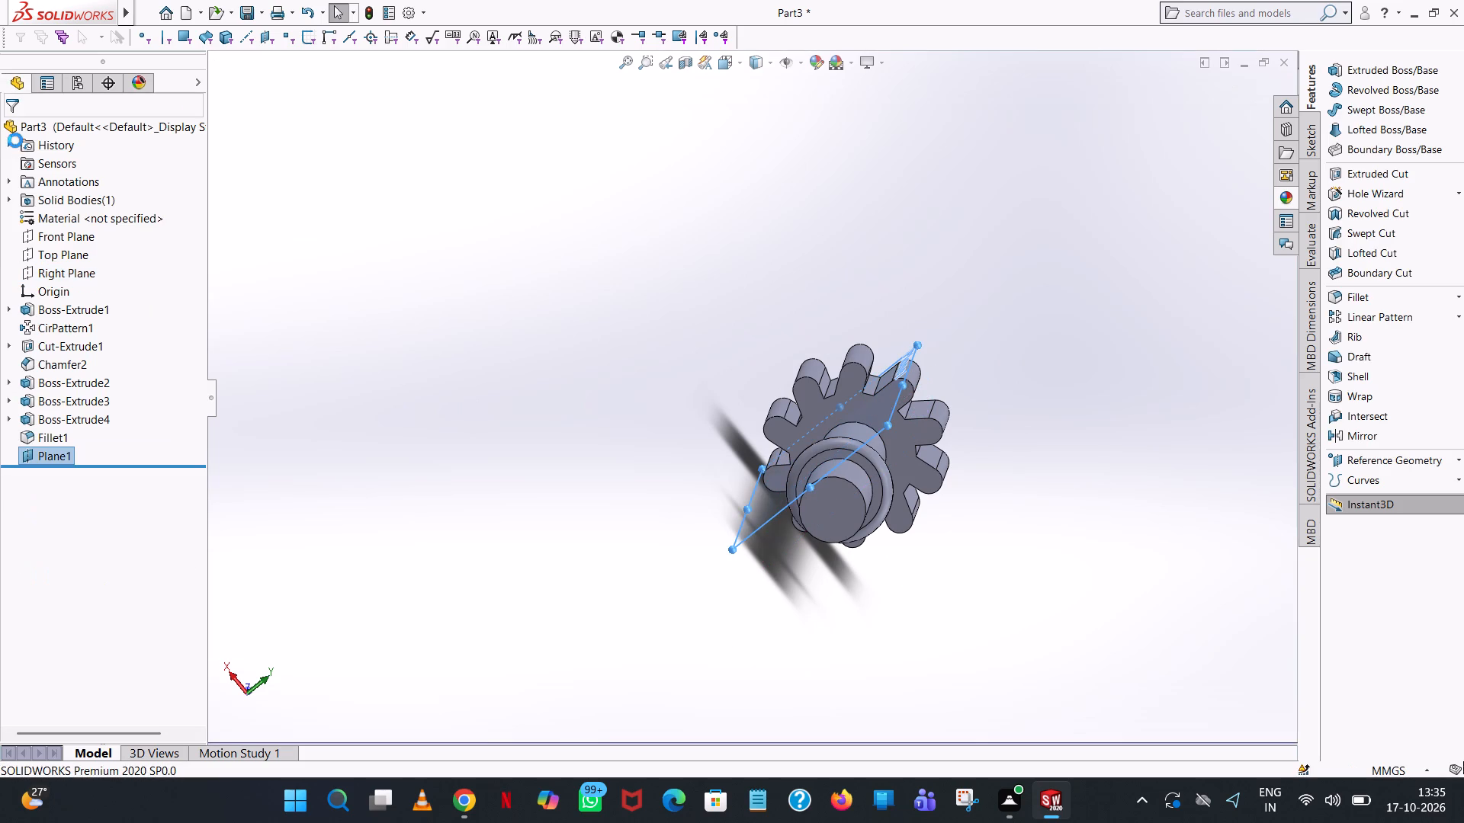
Start a sketch on the new offset plane and draw a 5 mm horizontal line inward from the midpoint of the shaft's free end.
{"action": "left_click", "coordinate": [24, 456]}
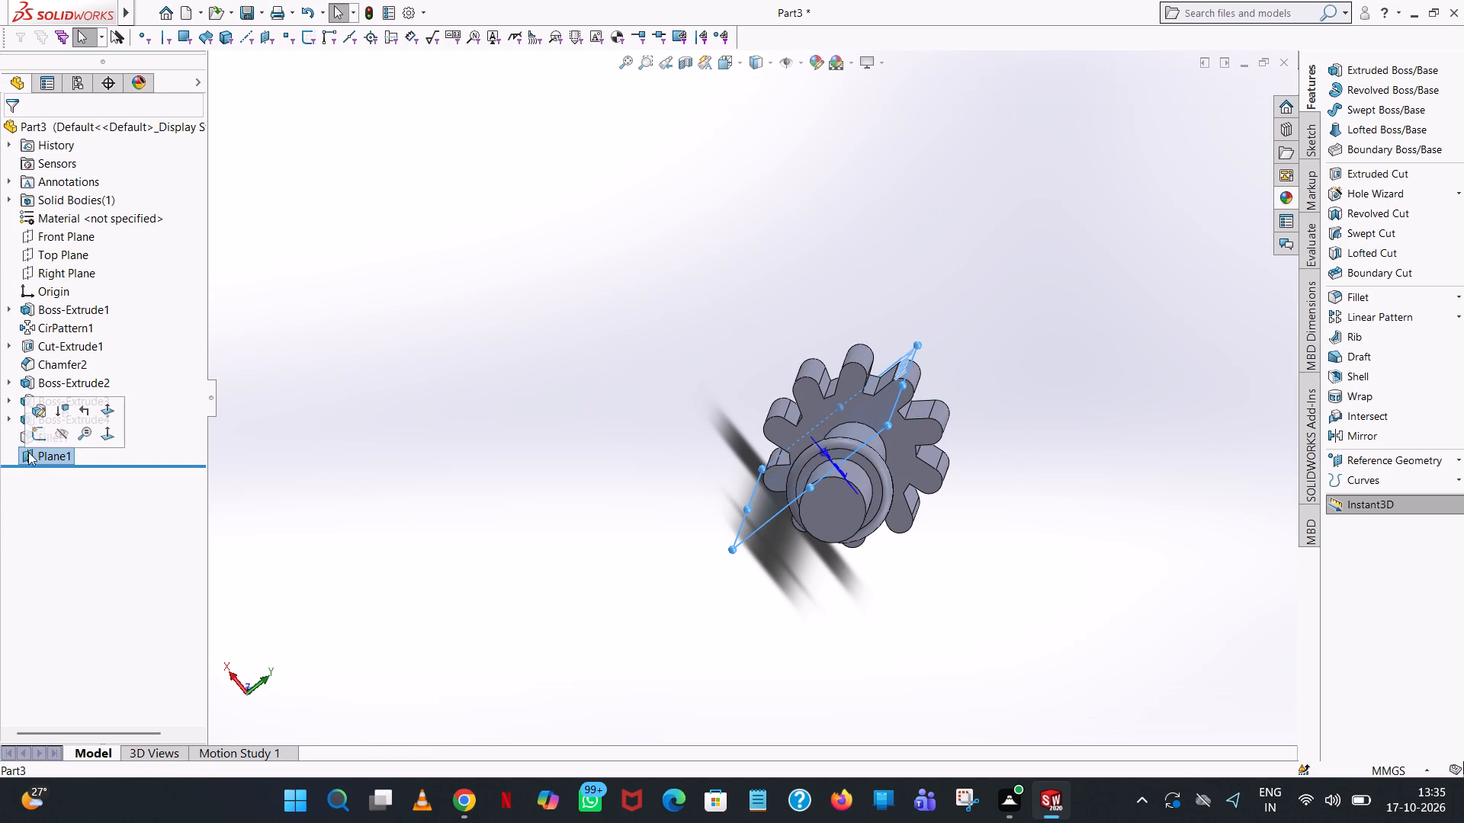
{"action": "left_click", "coordinate": [40, 434]}
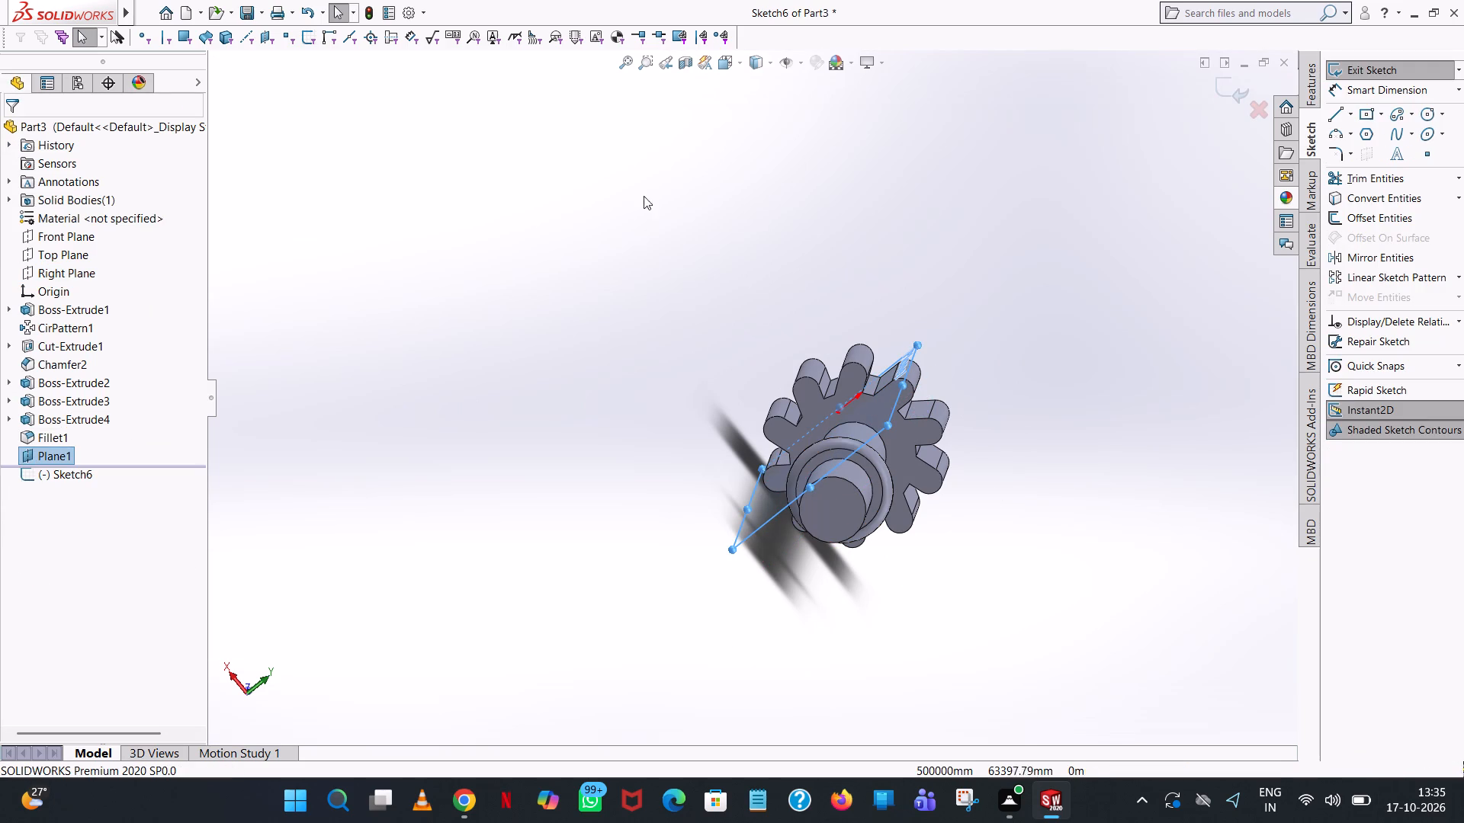
{"action": "left_click", "coordinate": [737, 58]}
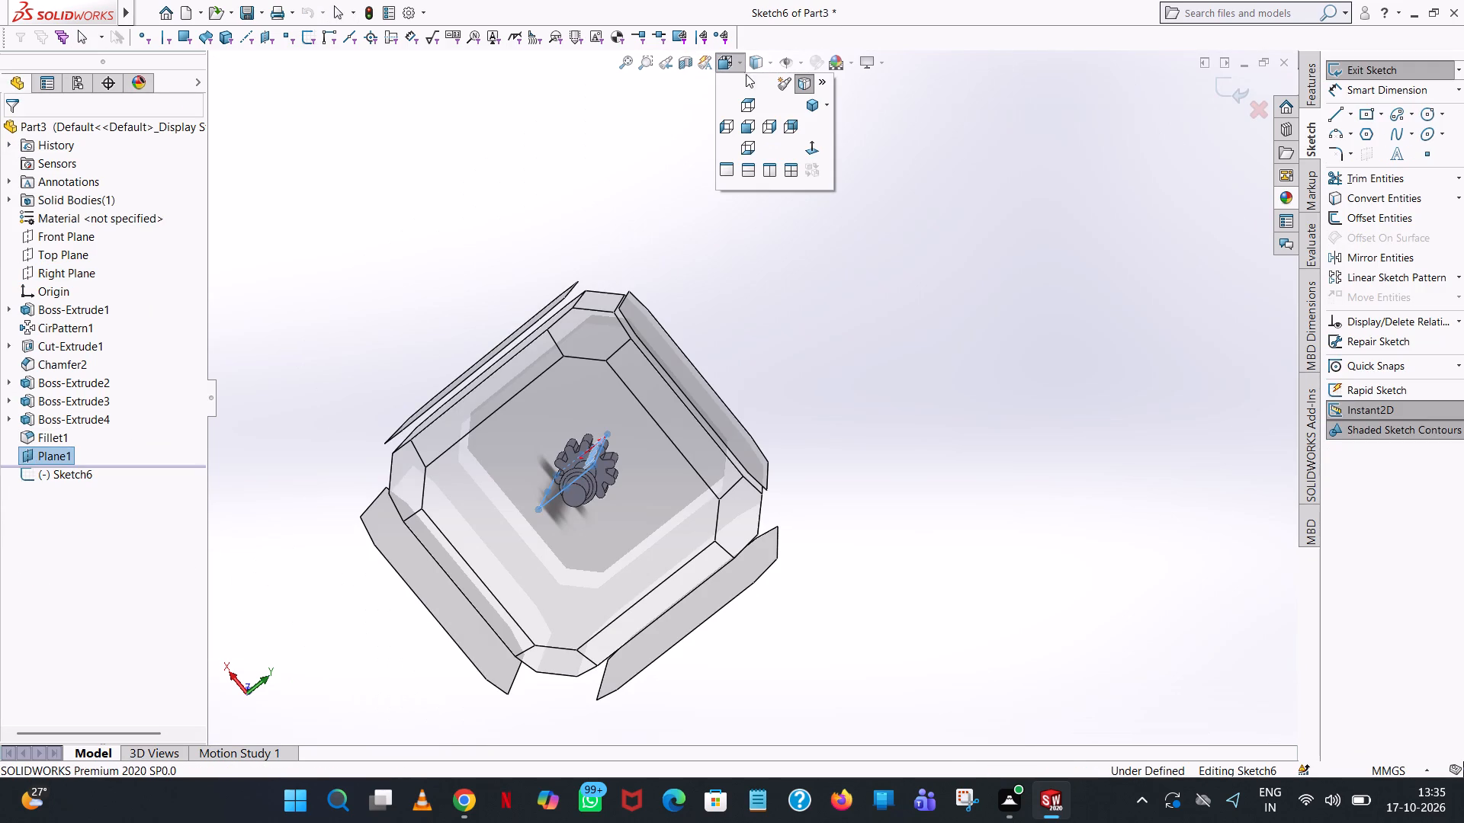
{"action": "left_click", "coordinate": [814, 141]}
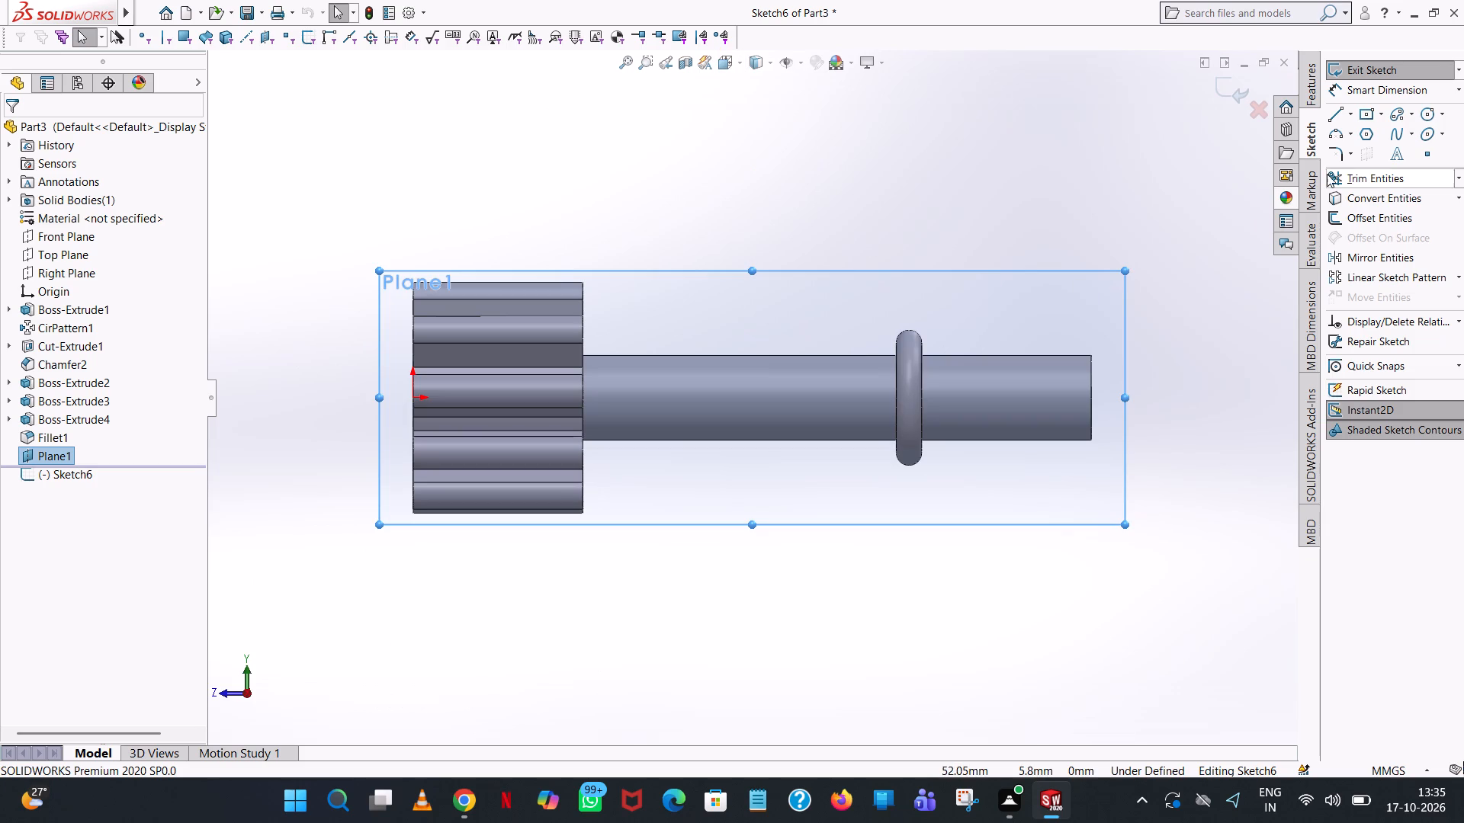
{"action": "left_click", "coordinate": [1336, 110]}
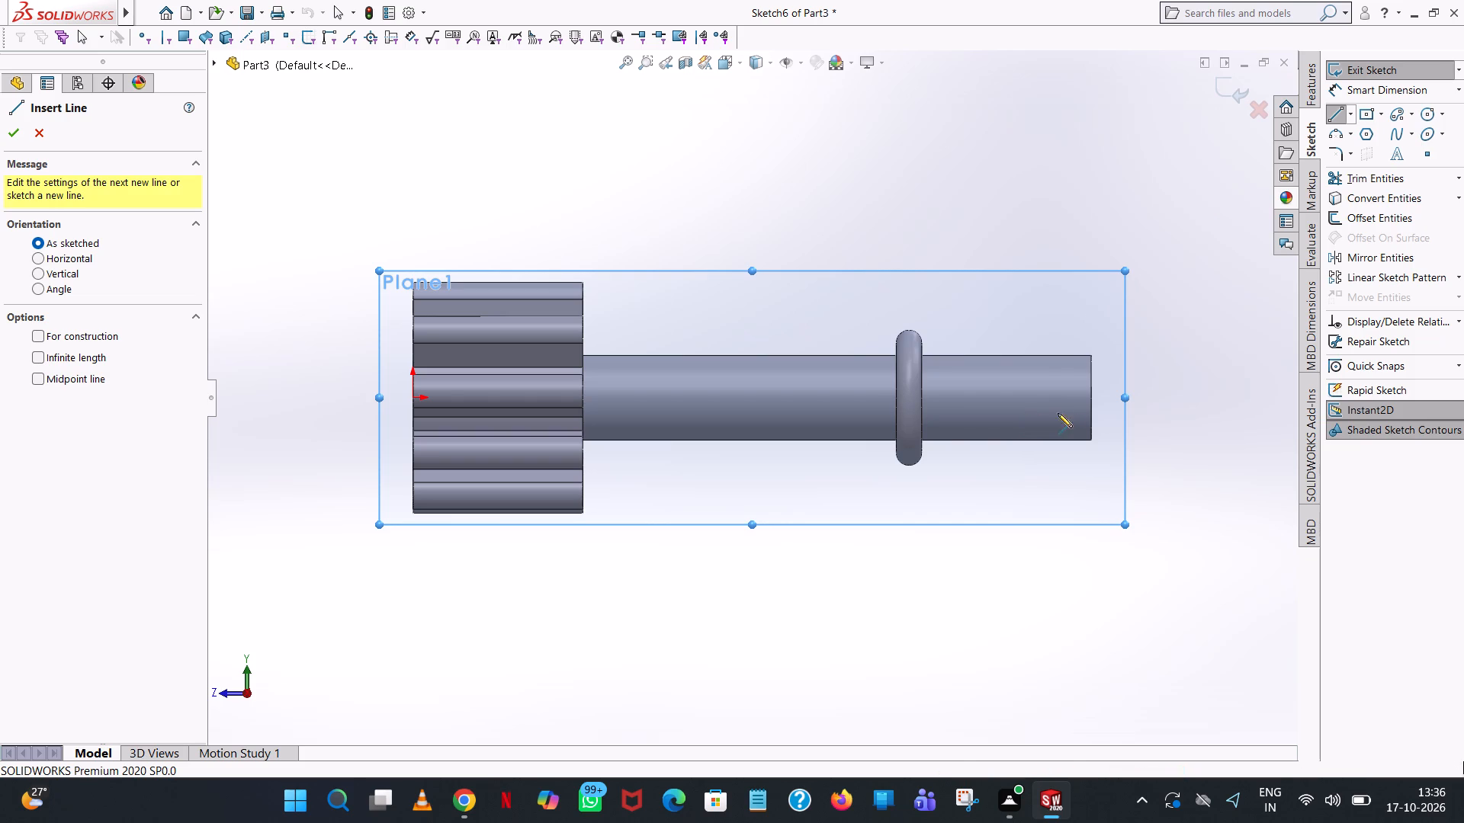
{"action": "left_click", "coordinate": [1090, 397]}
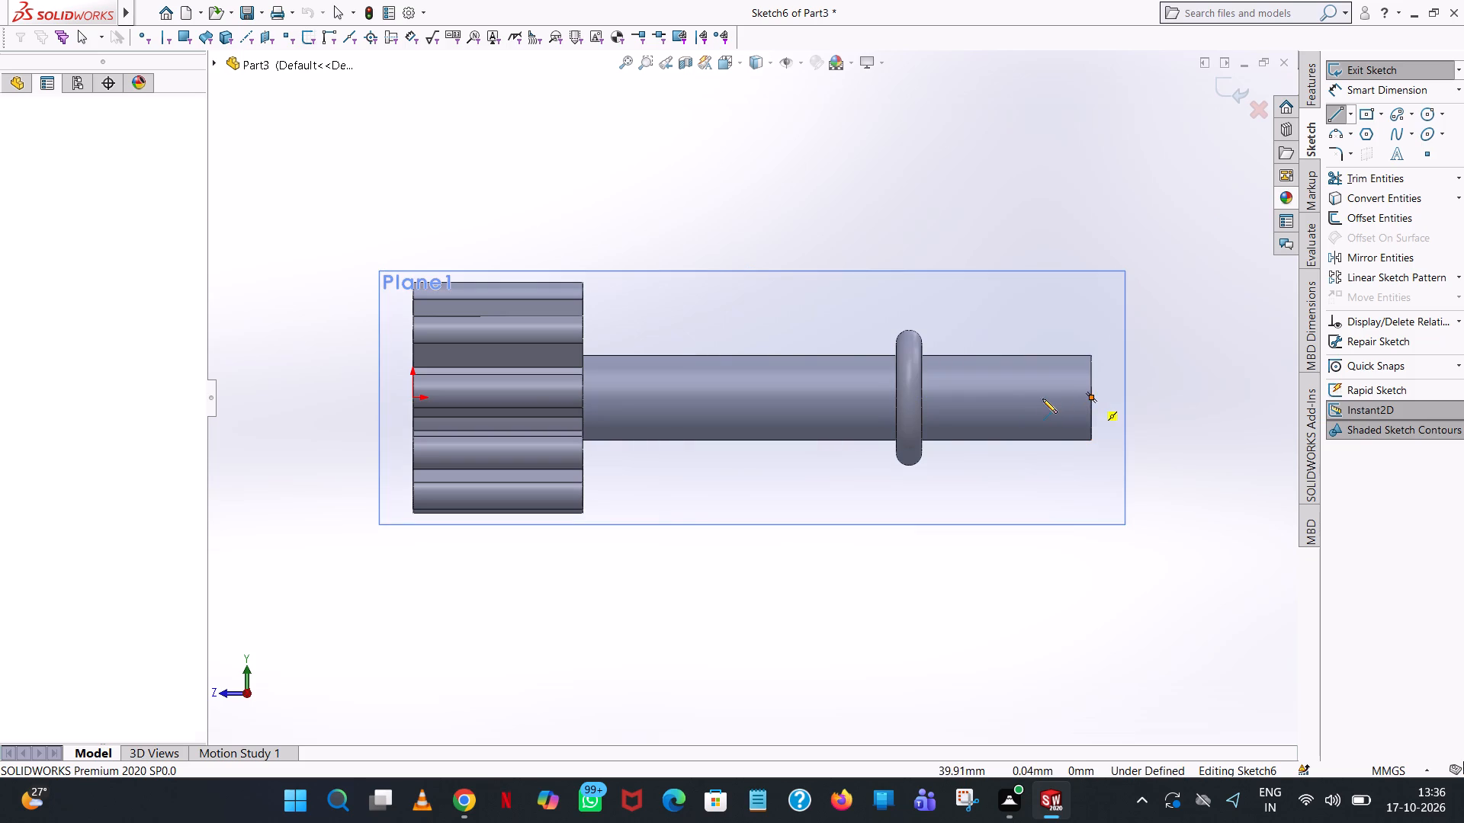
{"action": "left_click", "coordinate": [1037, 398]}
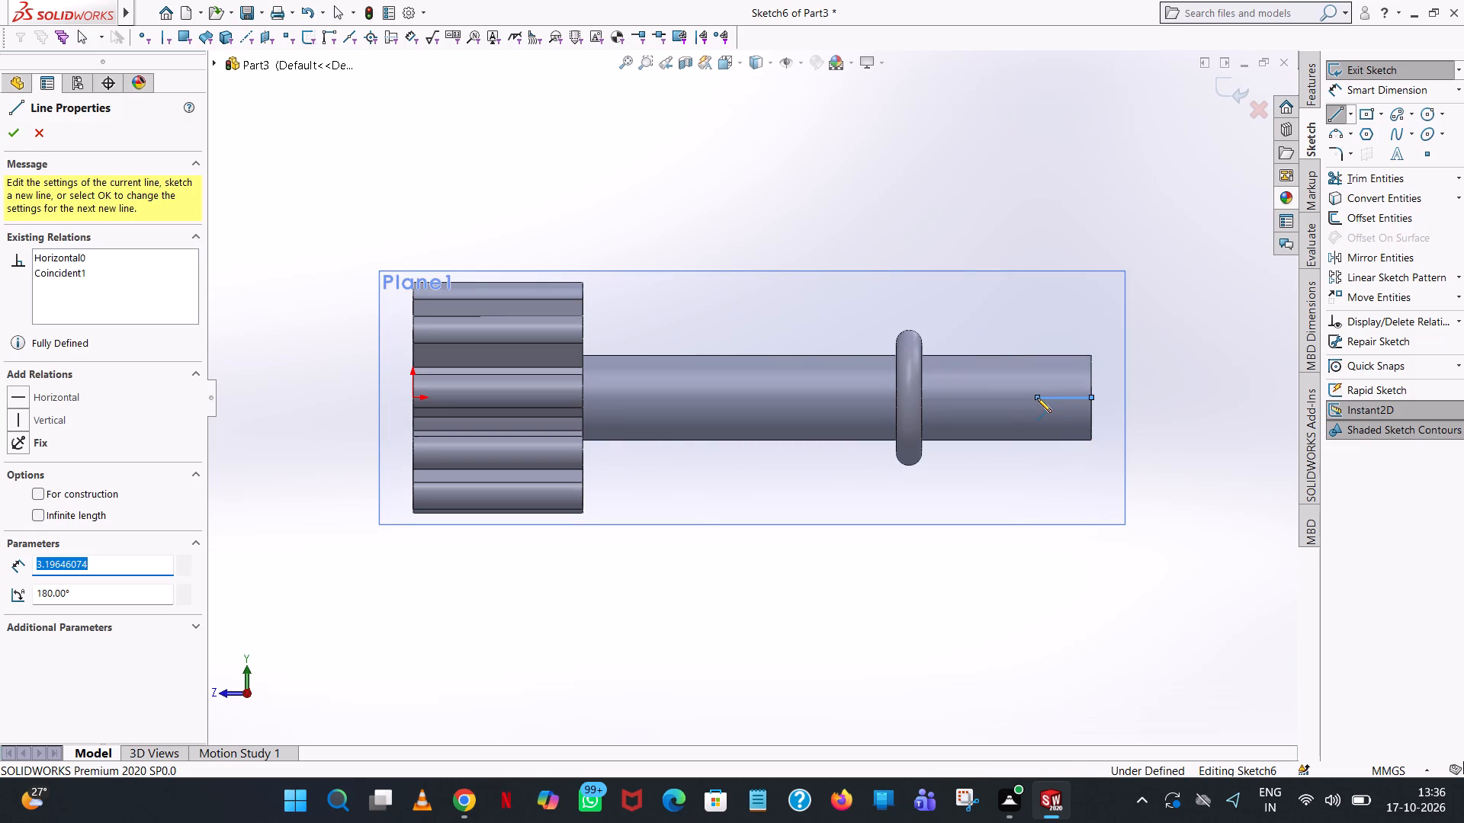
{"action": "key", "text": "5"}
{"action": "key", "text": "Return"}
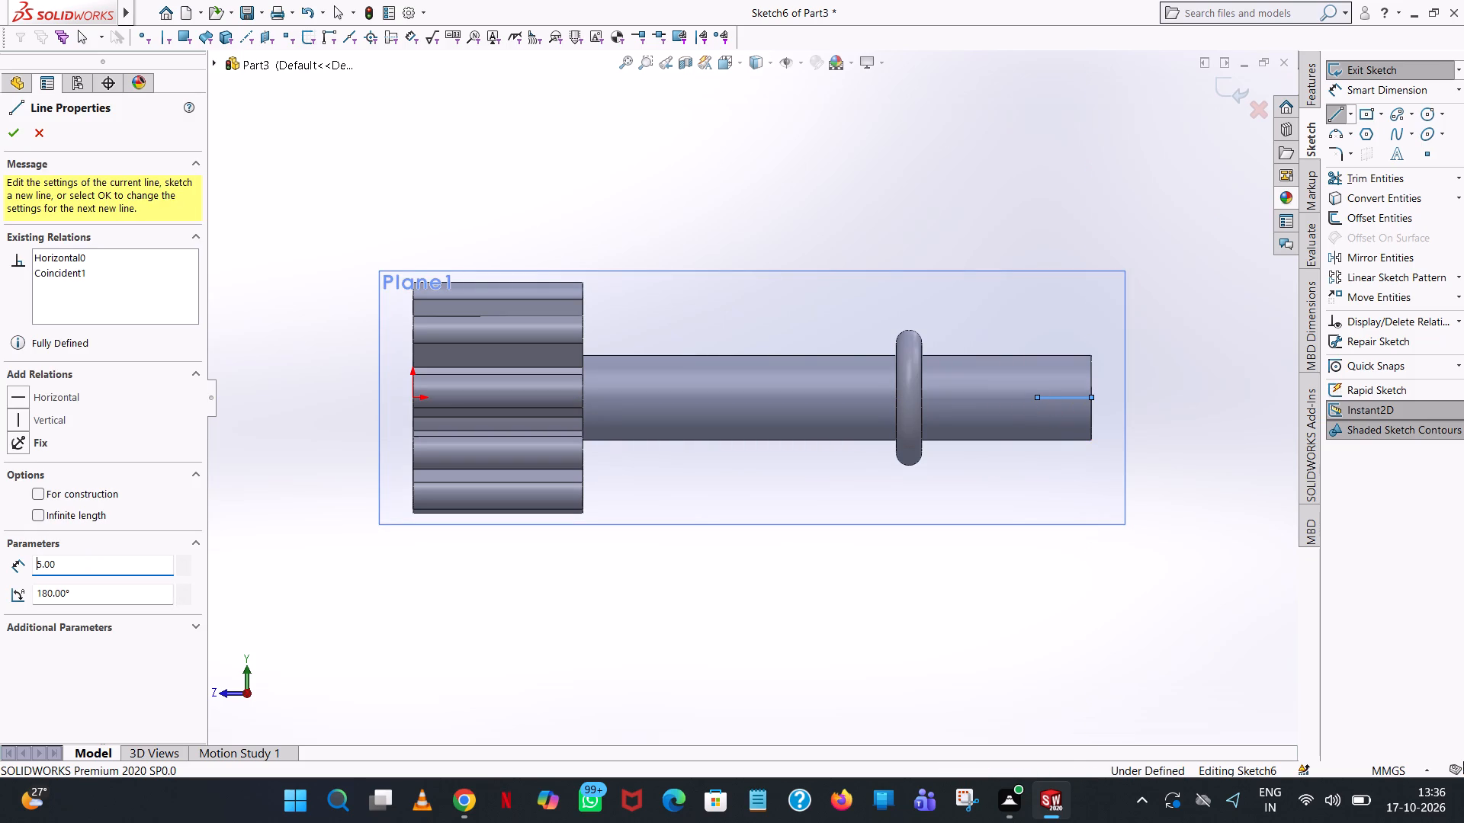
{"action": "right_click", "coordinate": [1037, 398]}
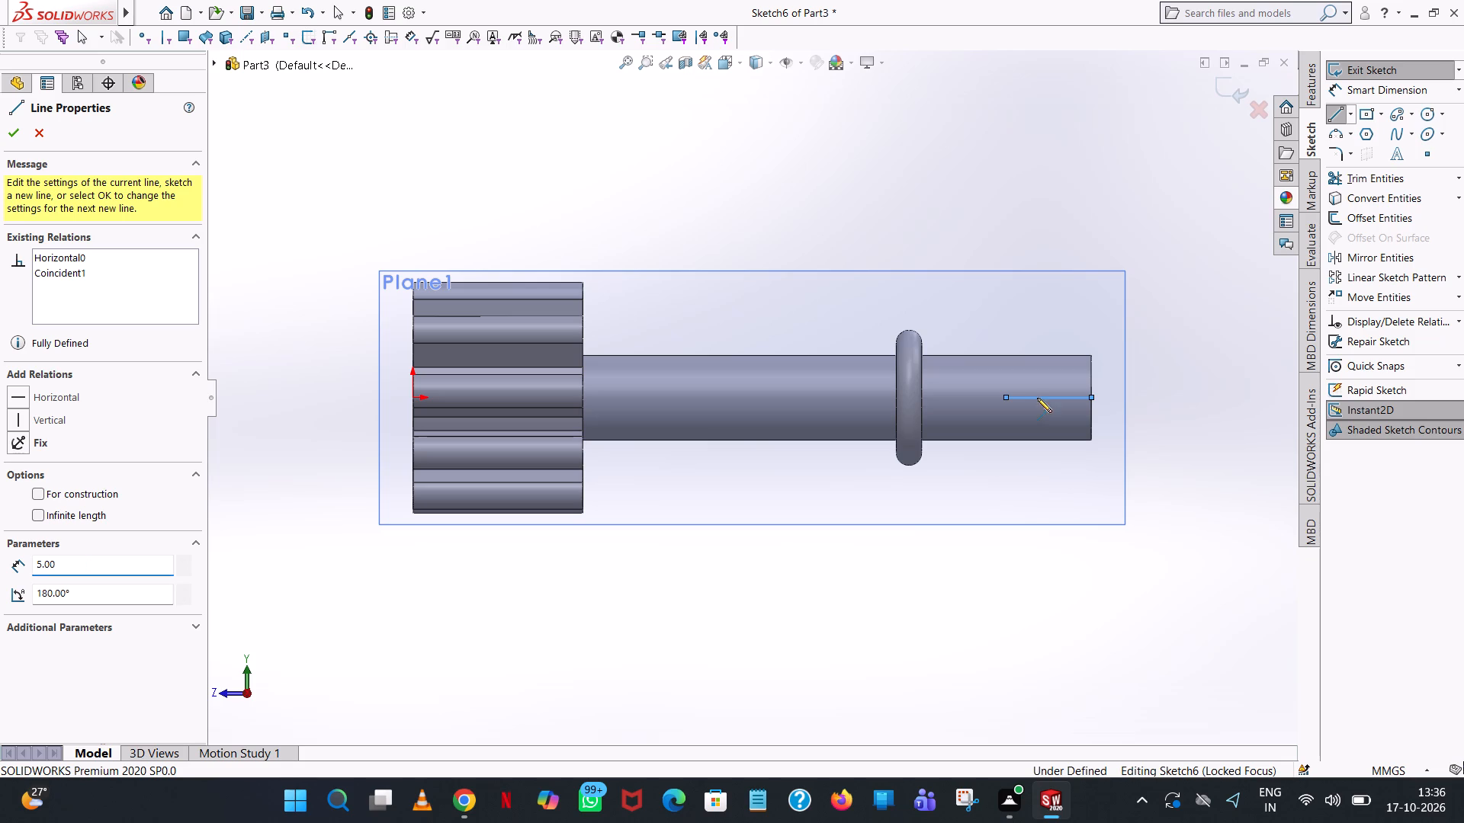
{"action": "left_click", "coordinate": [1068, 410]}
Sketch a circle of 0.75 mm radius centred on the inner endpoint of the 5 mm line.
{"action": "scroll", "coordinate": [981, 411], "scroll_direction": "down", "scroll_amount": 3}
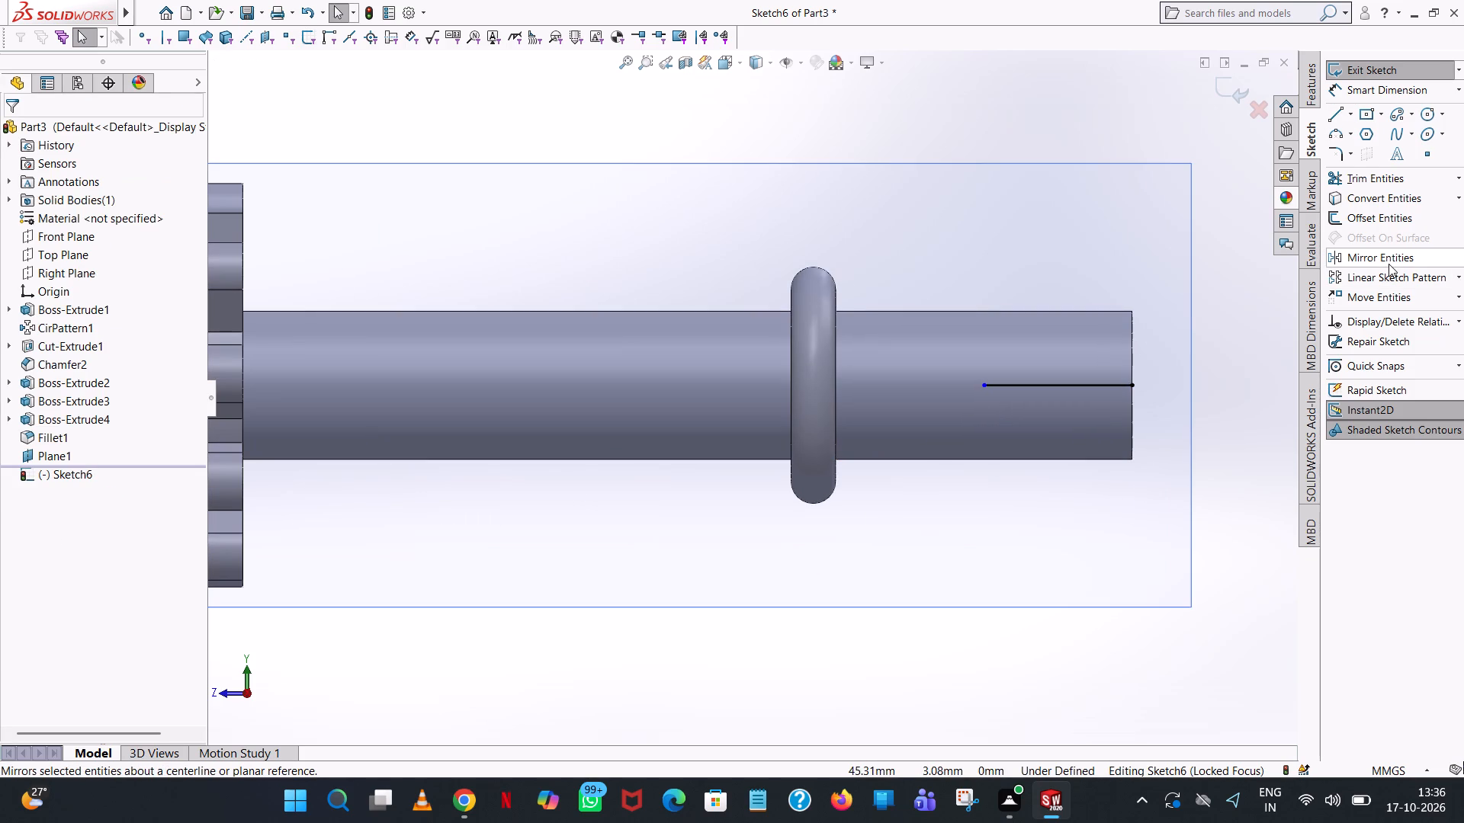
{"action": "left_click", "coordinate": [1429, 109]}
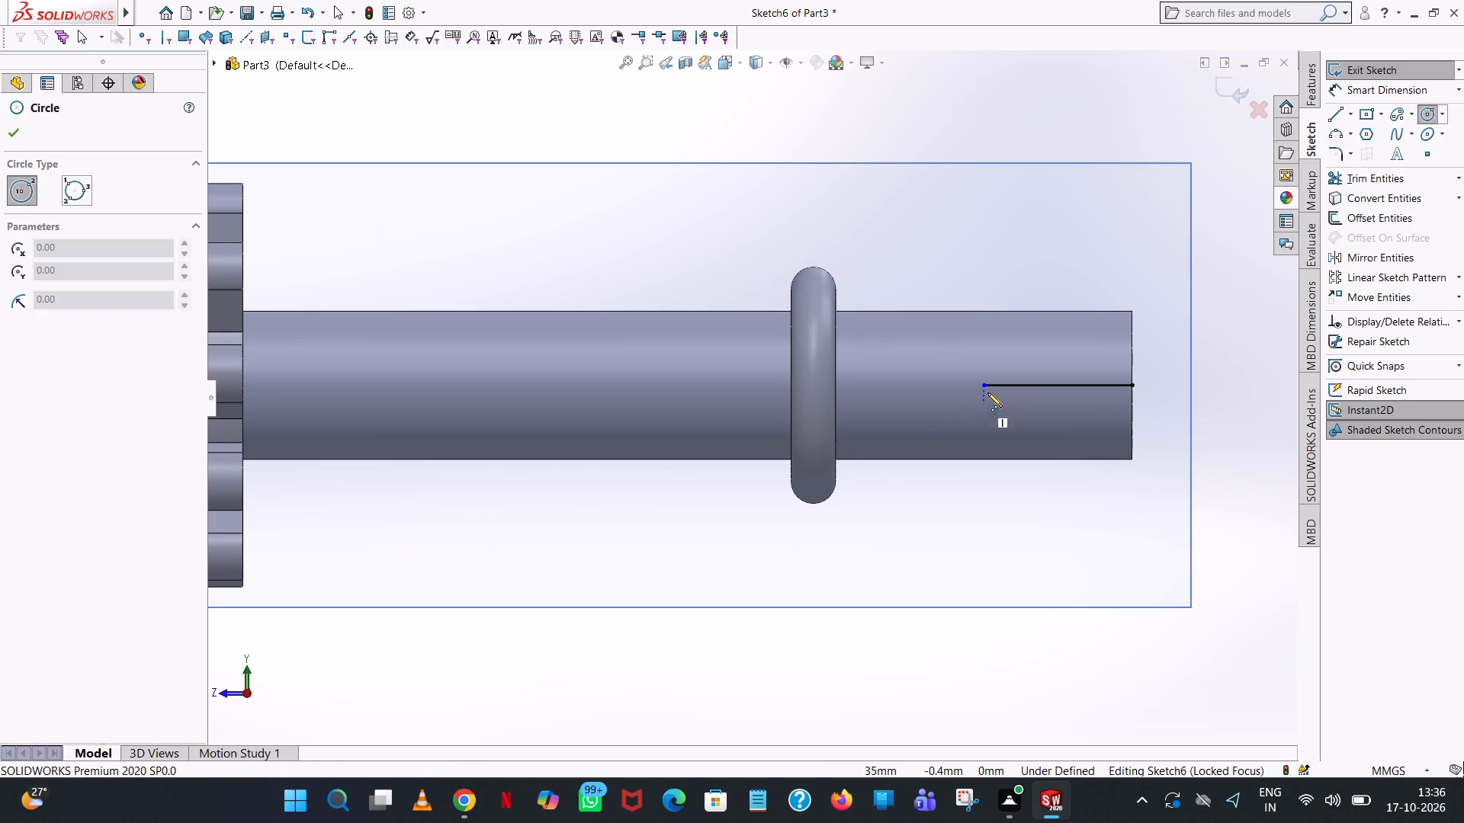
{"action": "left_click", "coordinate": [985, 386]}
{"action": "left_click", "coordinate": [1001, 343]}
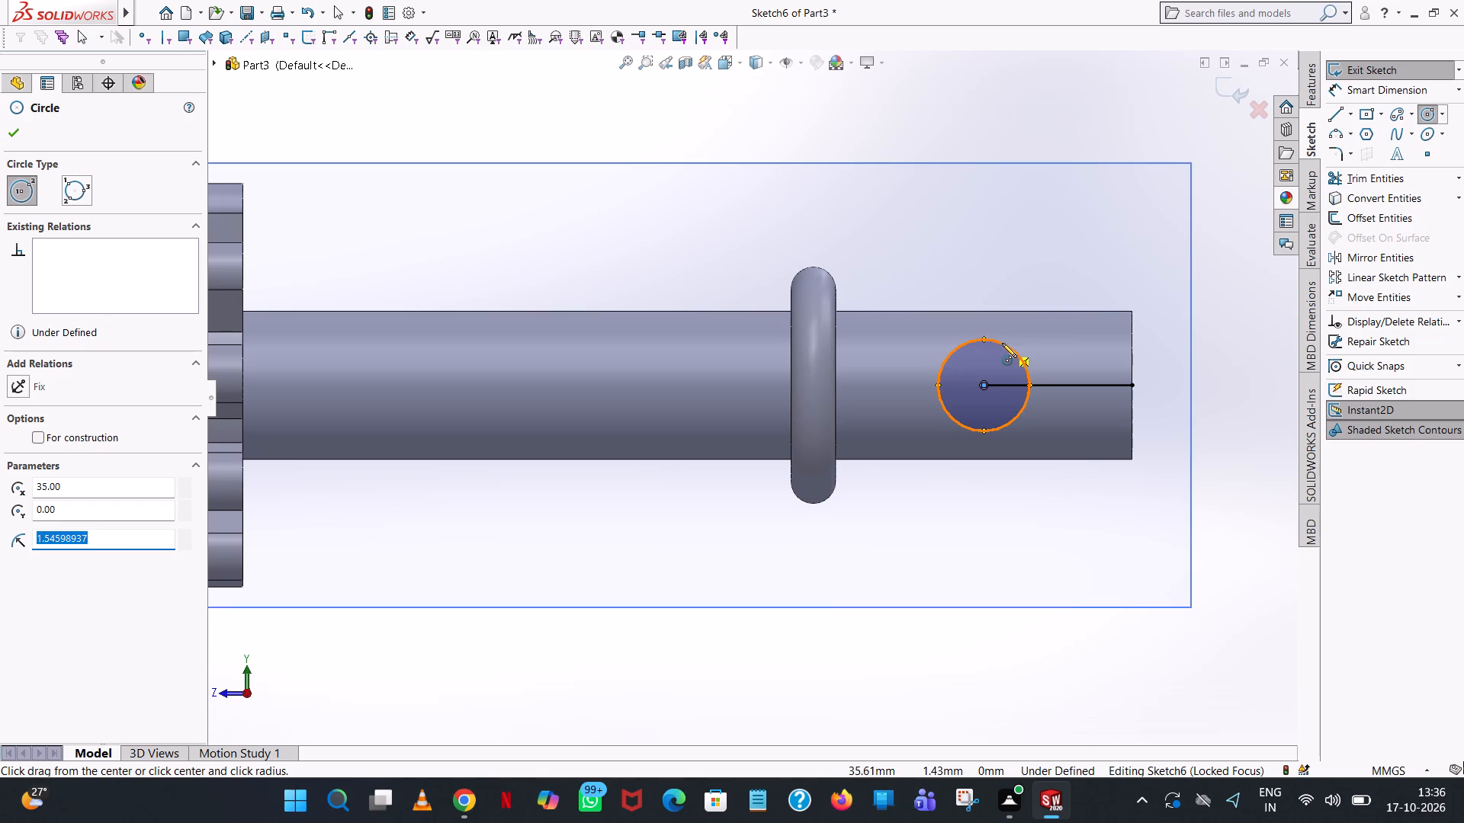
{"action": "type", "text": "0.75"}
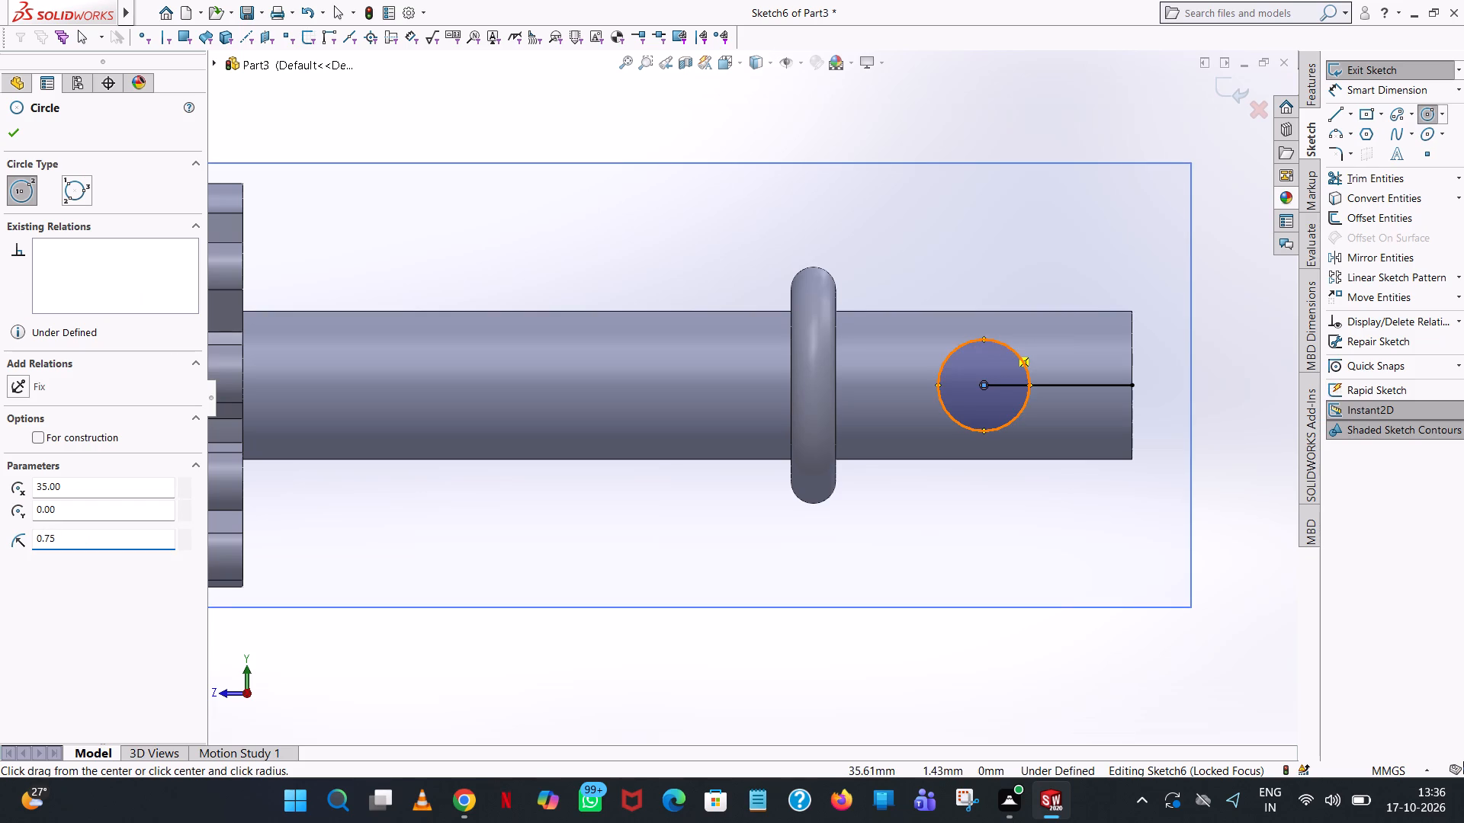
{"action": "key", "text": "Return"}
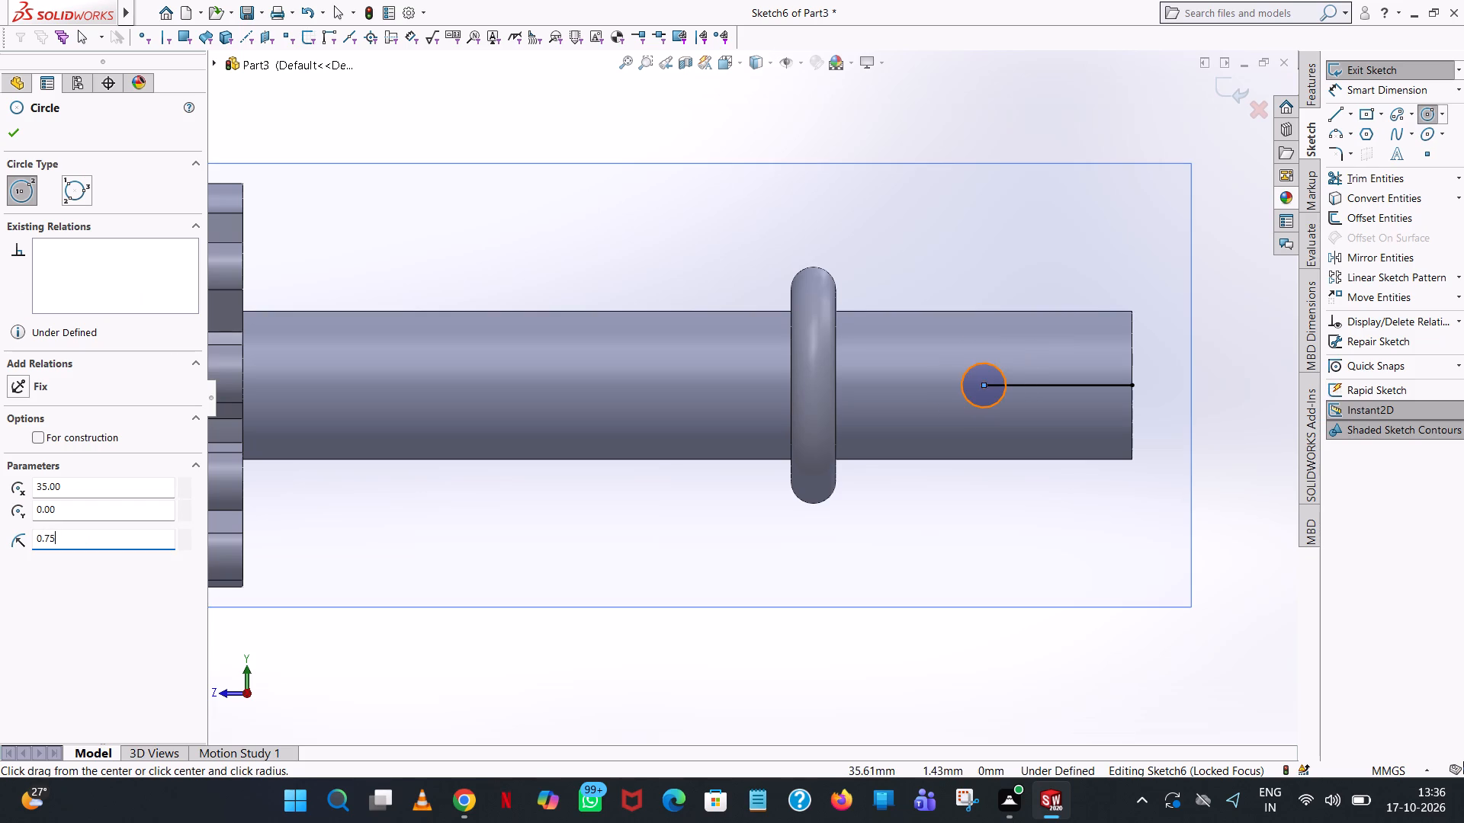
{"action": "right_click", "coordinate": [1002, 343]}
{"action": "left_click", "coordinate": [1042, 363]}
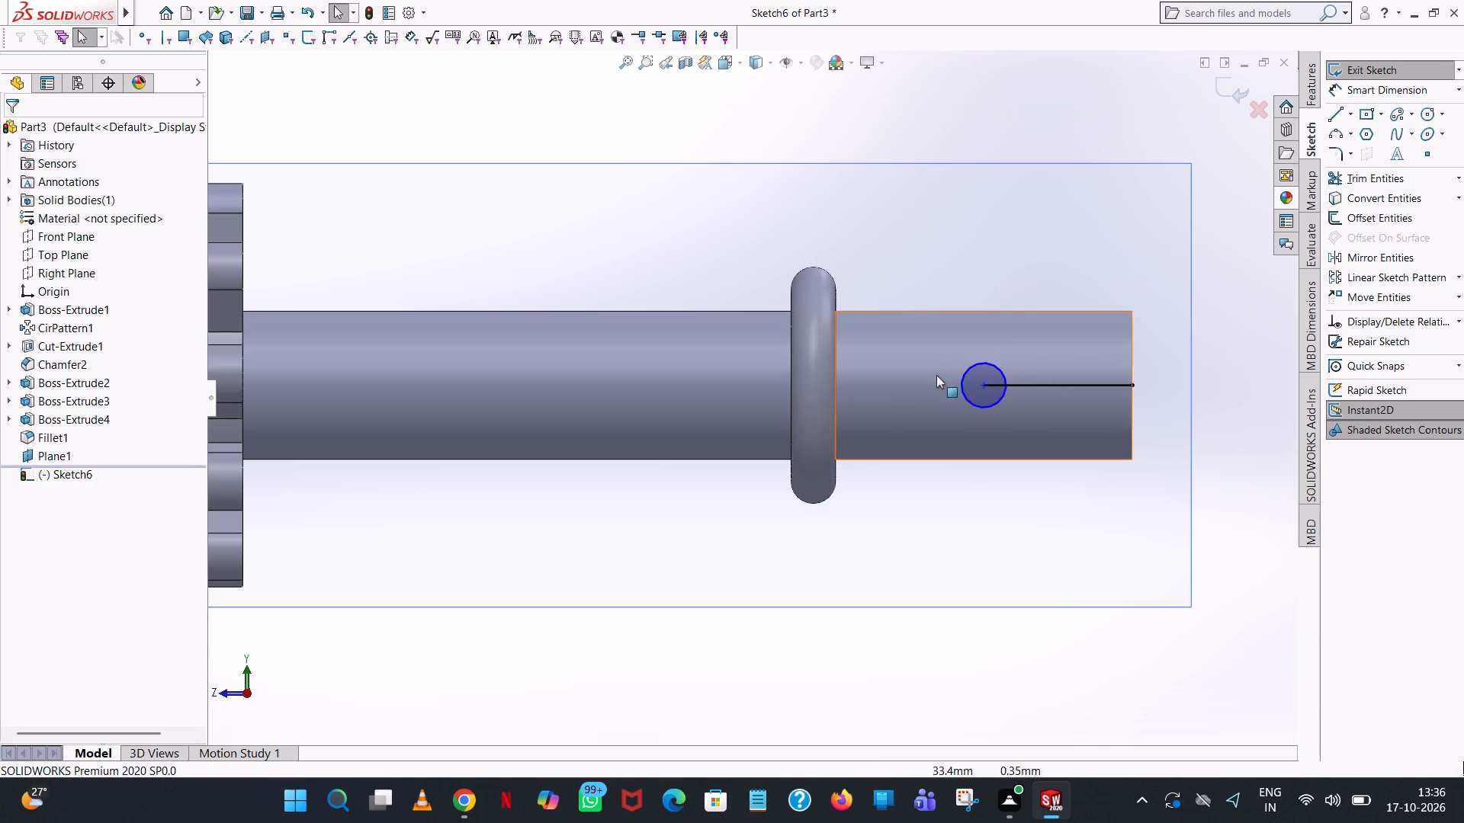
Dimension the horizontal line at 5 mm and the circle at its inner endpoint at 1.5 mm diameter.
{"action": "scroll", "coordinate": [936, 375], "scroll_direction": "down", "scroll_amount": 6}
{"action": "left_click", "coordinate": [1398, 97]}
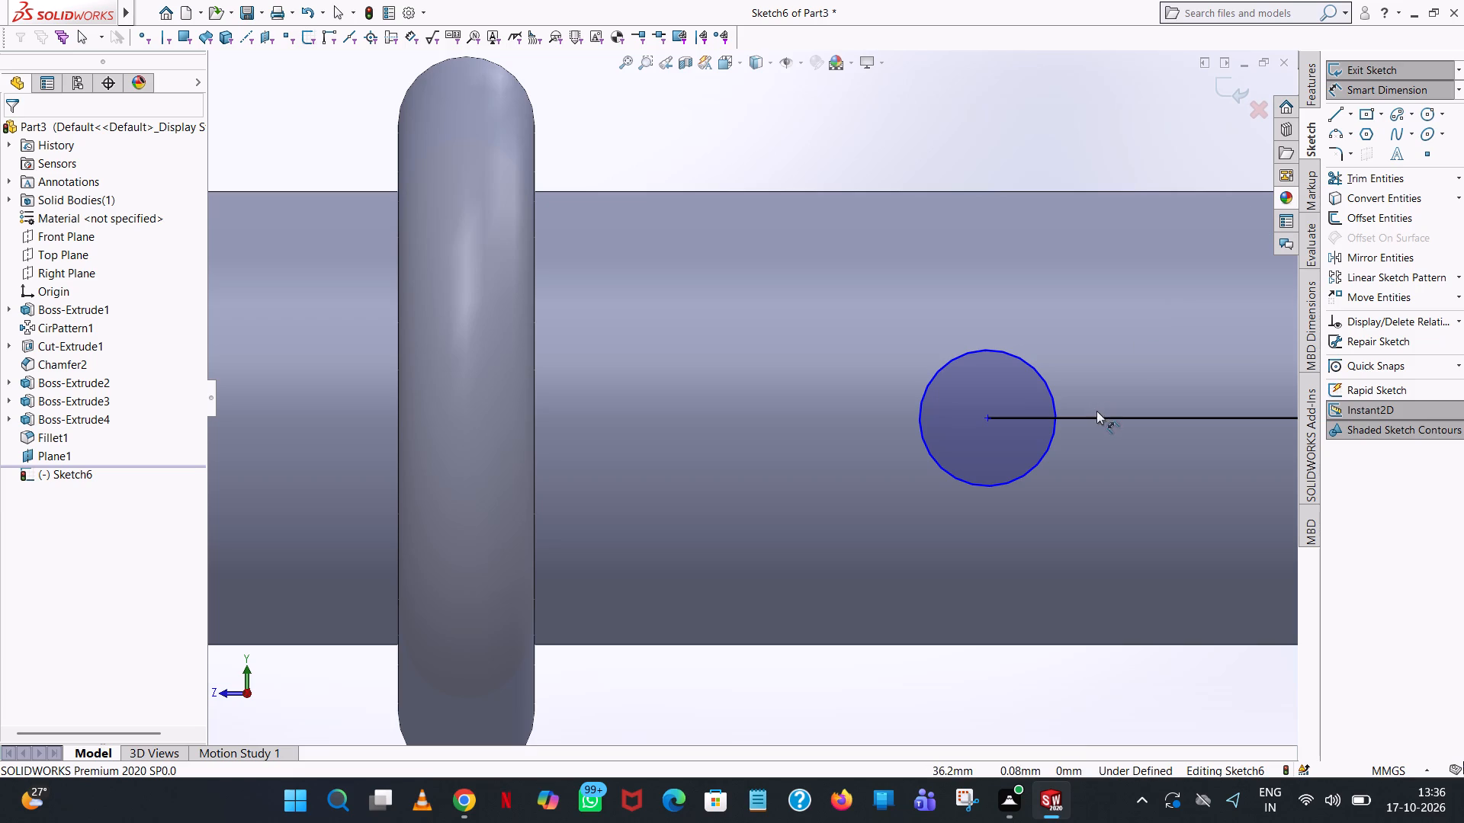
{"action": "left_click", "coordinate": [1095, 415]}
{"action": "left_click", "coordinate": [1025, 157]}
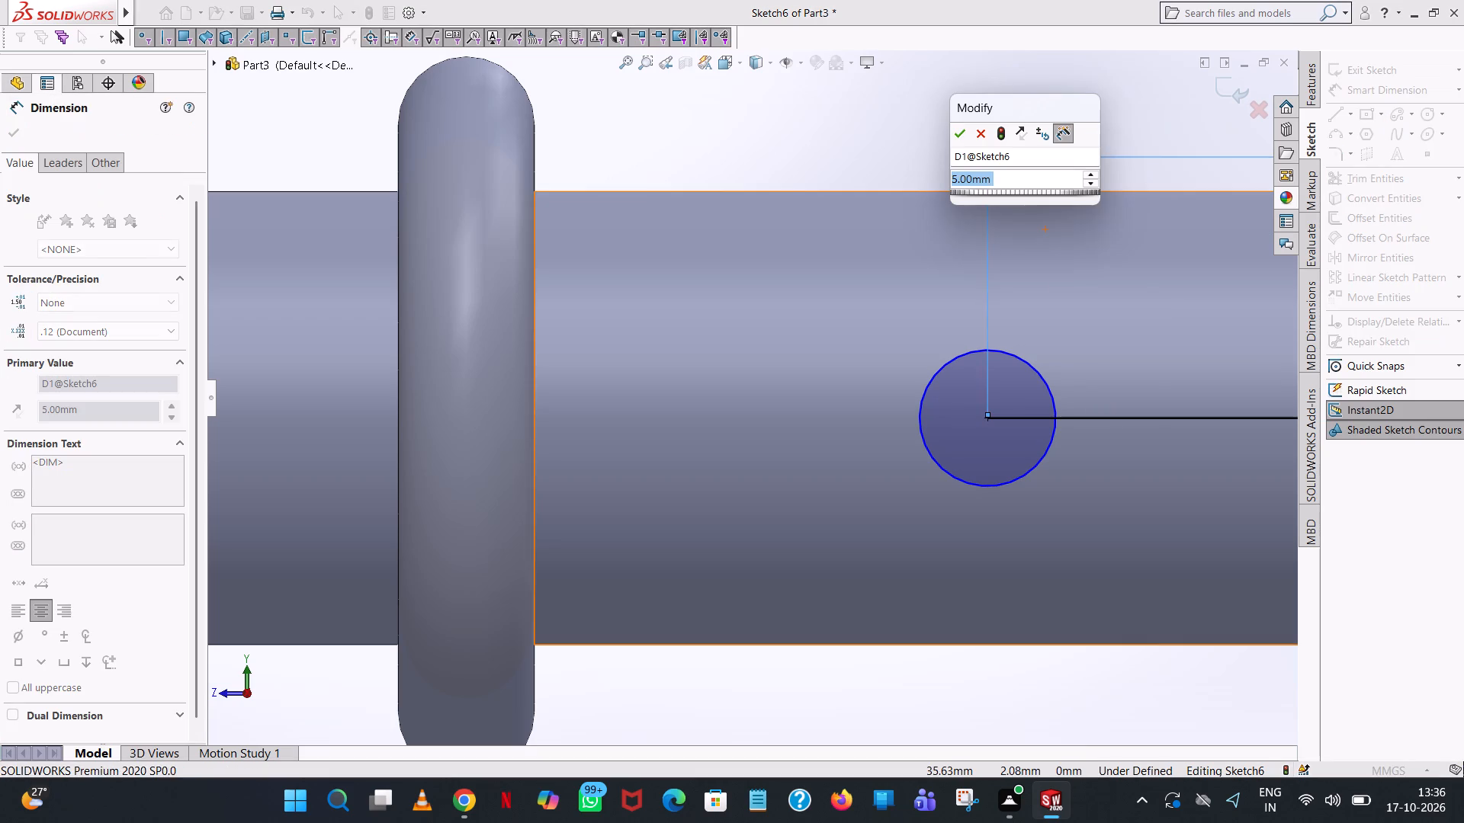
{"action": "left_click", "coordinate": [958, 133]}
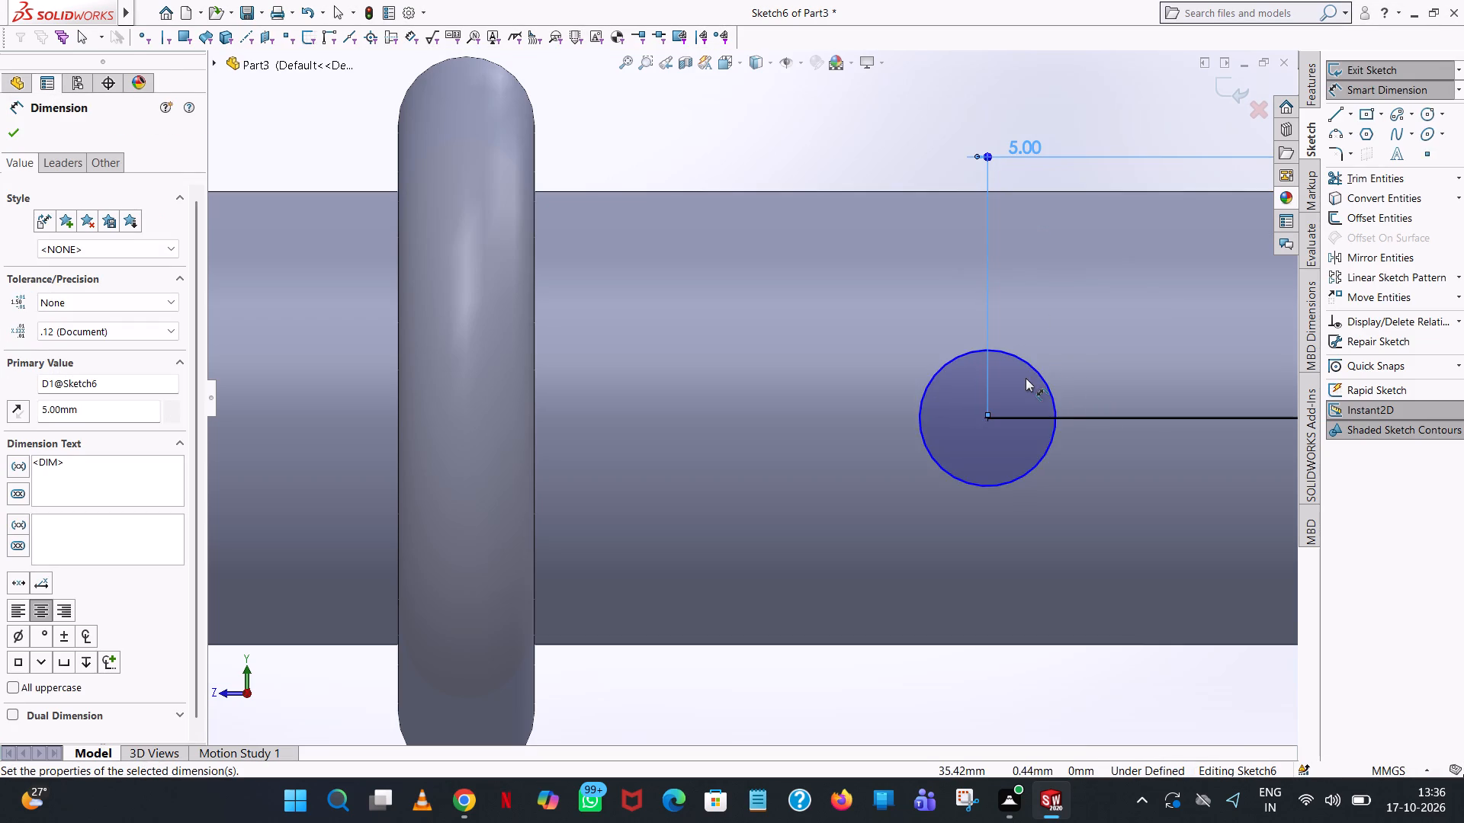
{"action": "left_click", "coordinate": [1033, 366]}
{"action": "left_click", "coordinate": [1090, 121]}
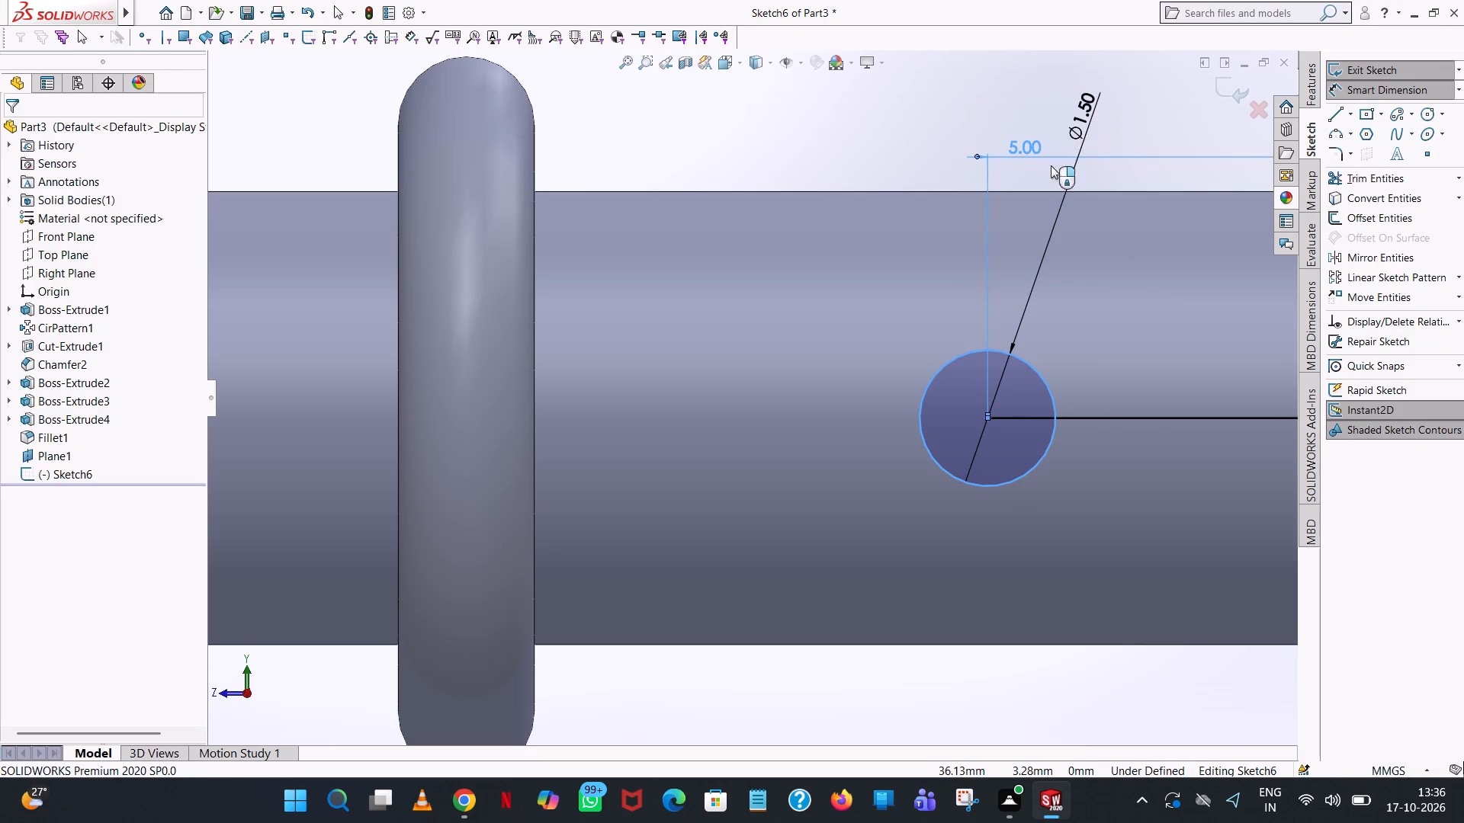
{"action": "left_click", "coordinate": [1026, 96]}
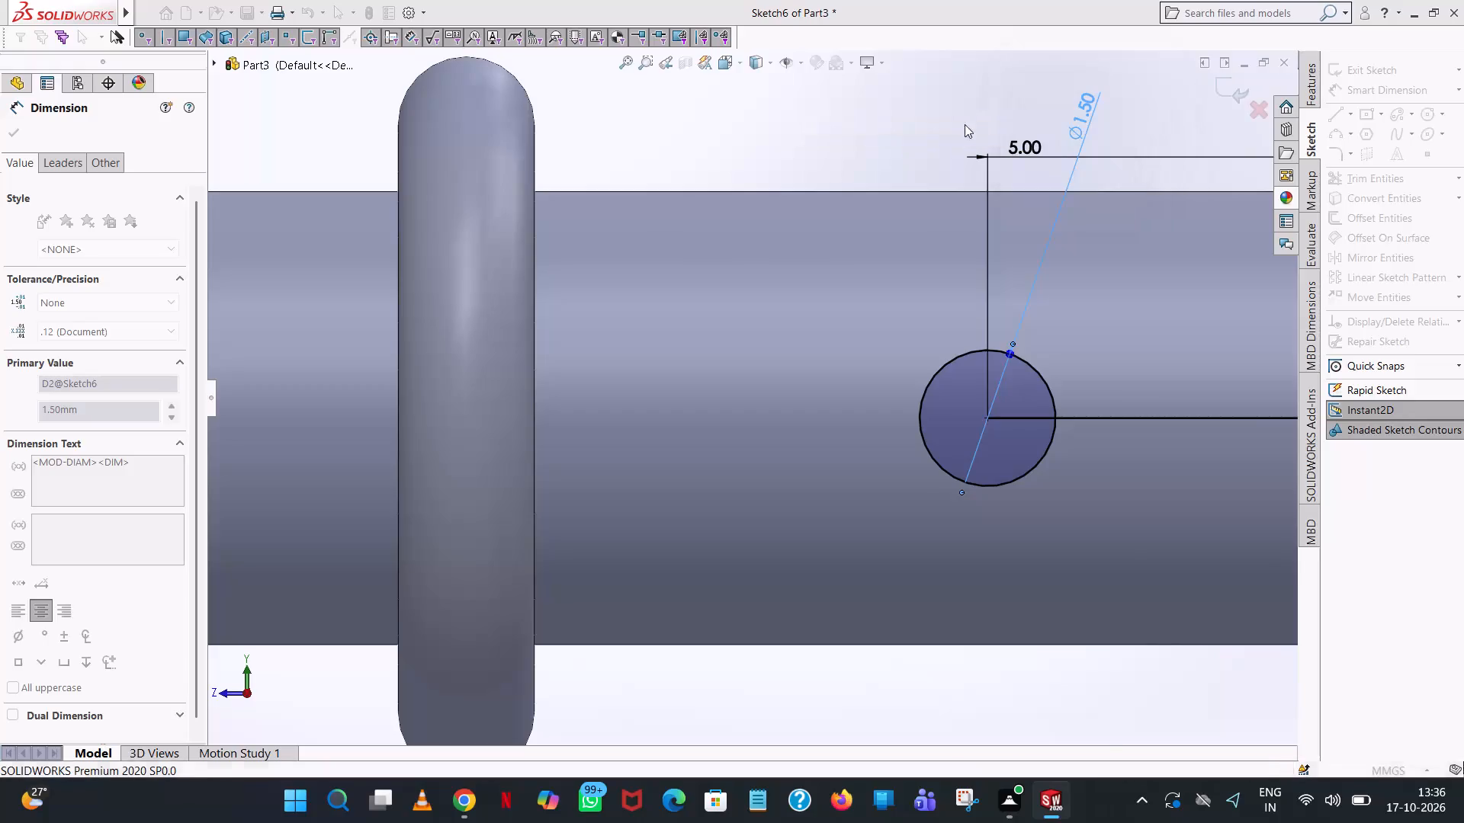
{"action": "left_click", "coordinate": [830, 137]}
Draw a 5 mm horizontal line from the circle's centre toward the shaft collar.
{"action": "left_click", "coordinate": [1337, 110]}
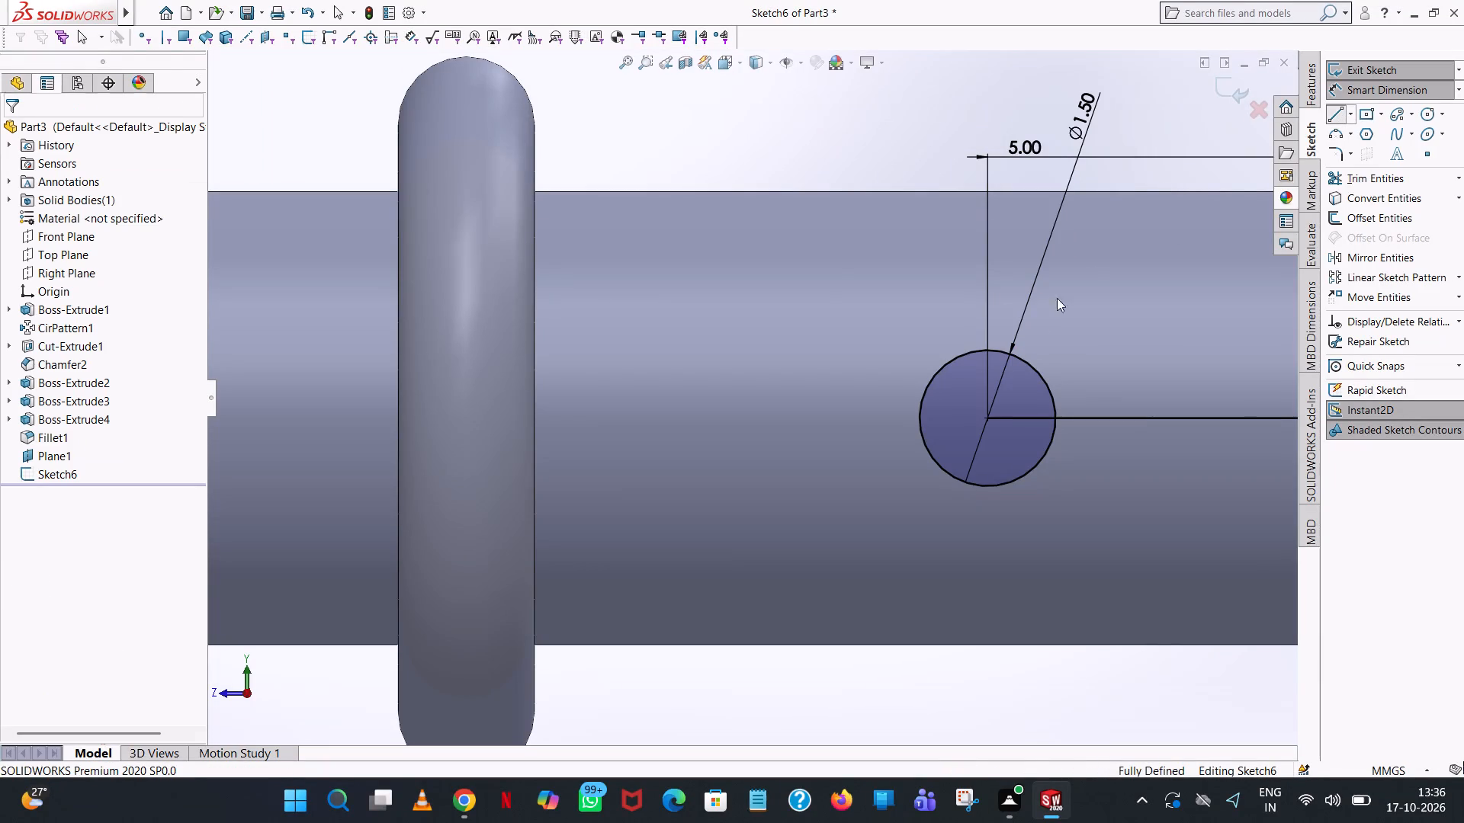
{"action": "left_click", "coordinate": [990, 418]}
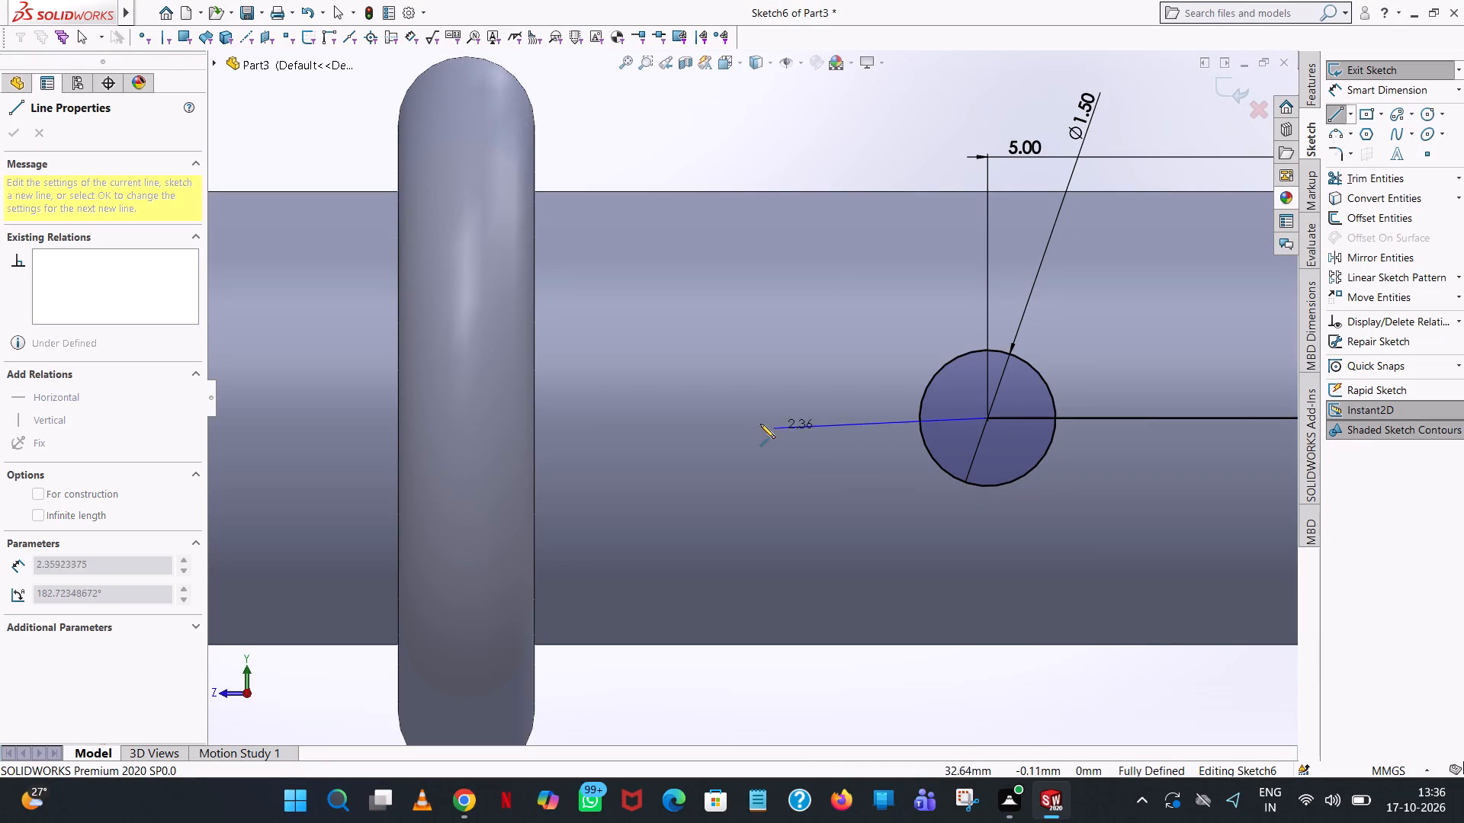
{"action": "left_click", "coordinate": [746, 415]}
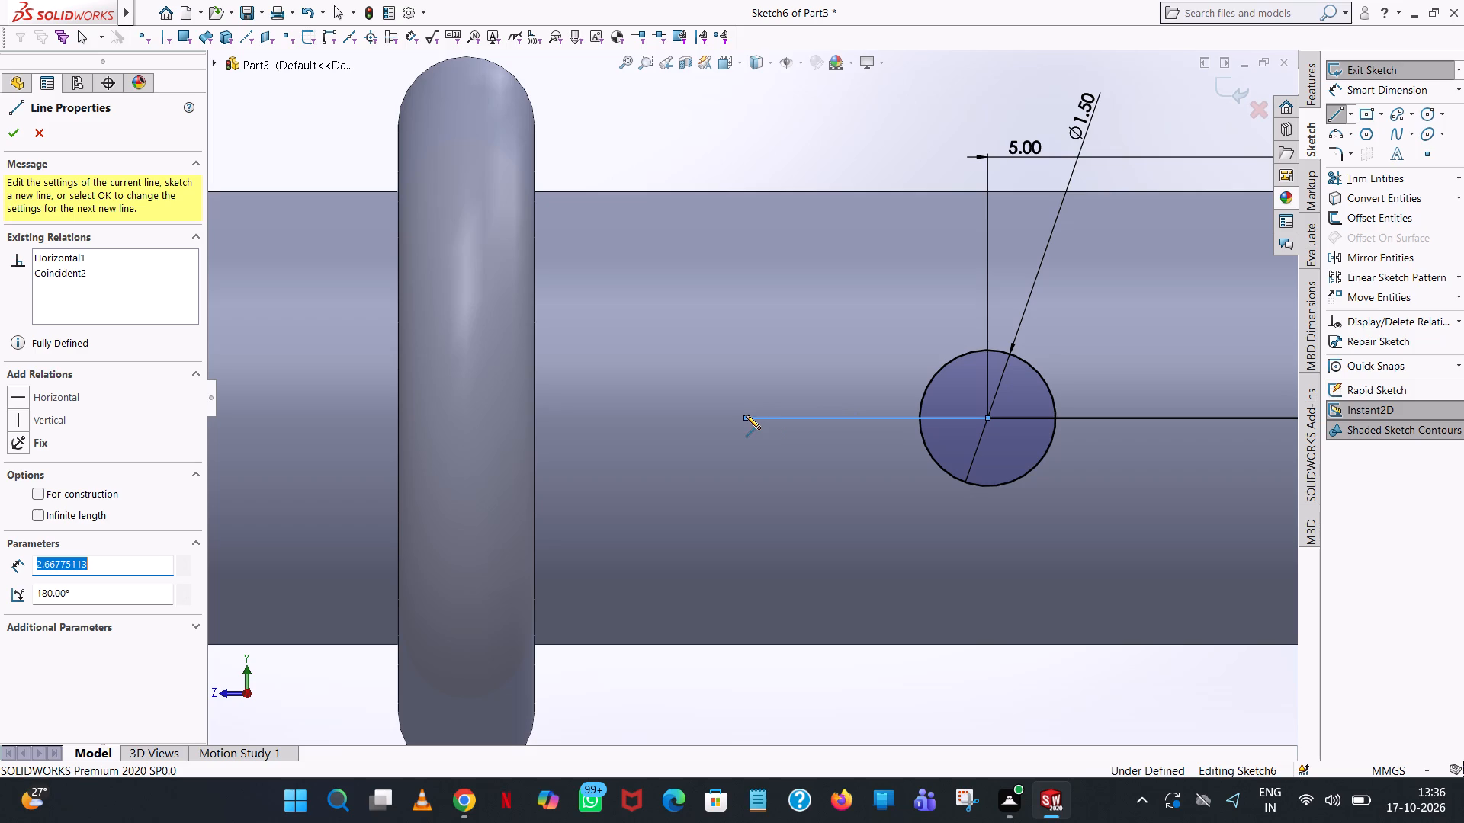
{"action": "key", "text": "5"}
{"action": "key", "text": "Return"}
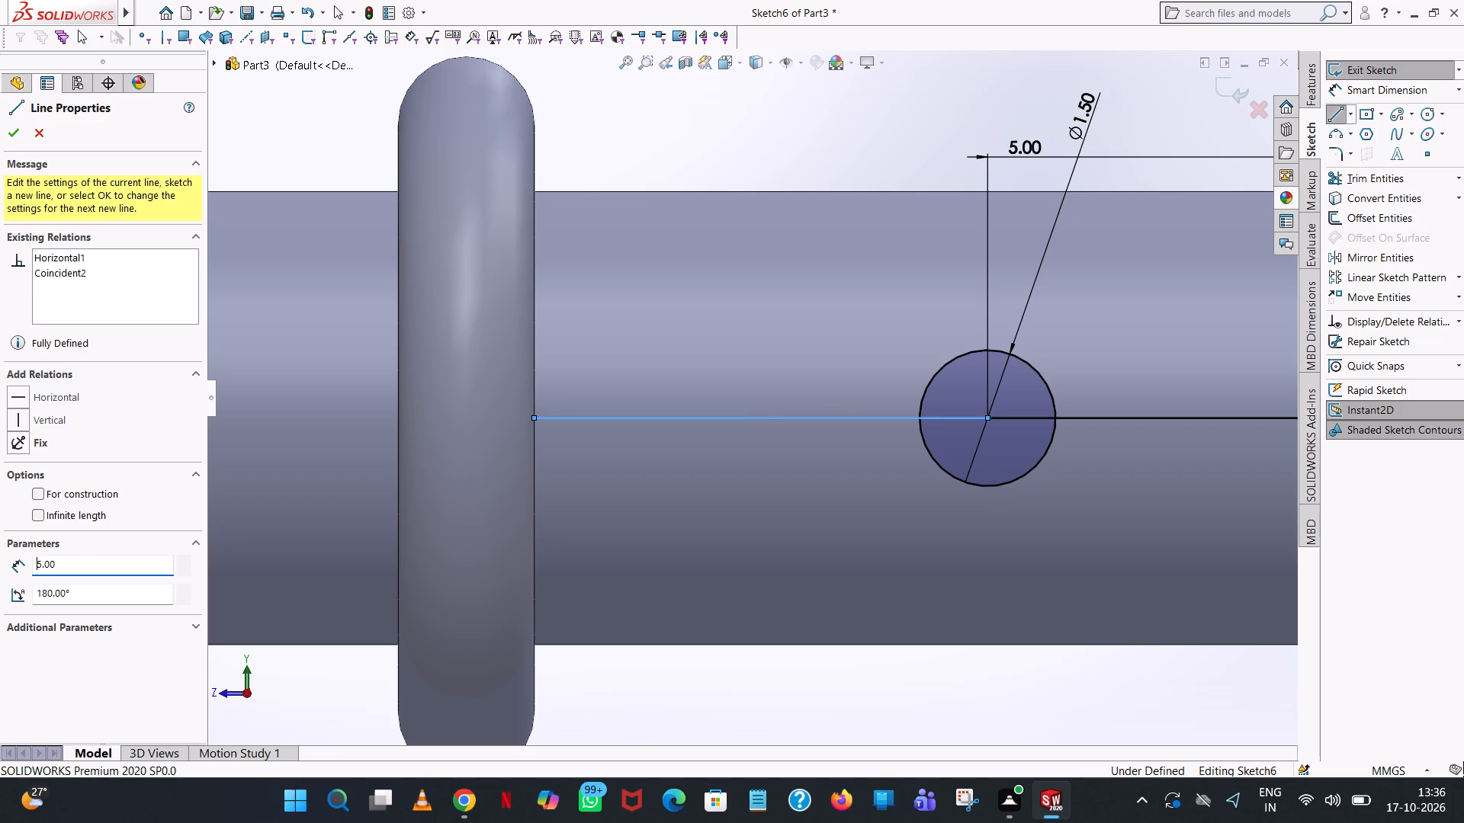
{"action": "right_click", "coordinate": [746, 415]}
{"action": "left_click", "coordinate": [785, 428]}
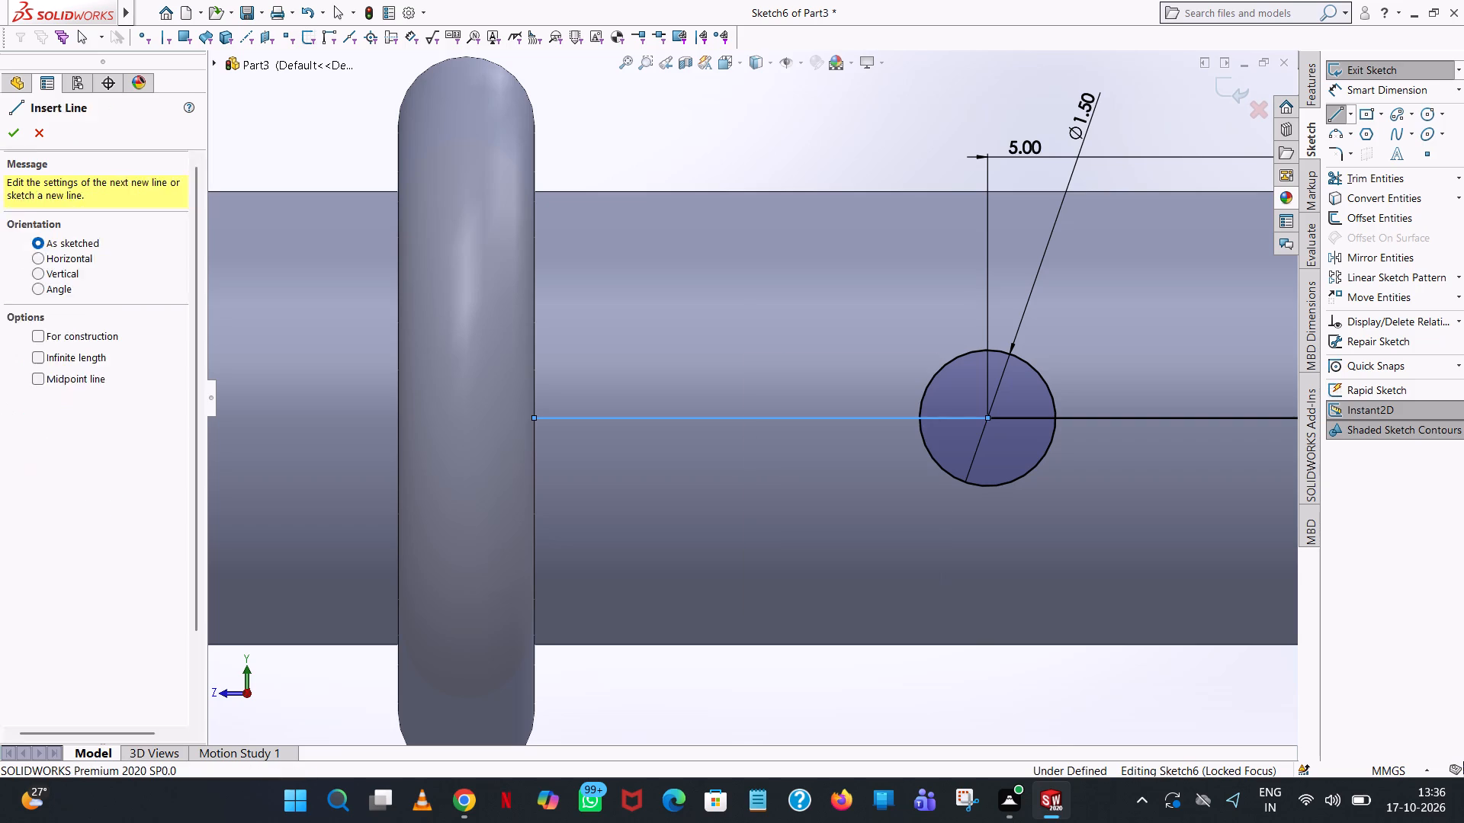
Undo the line toward the collar, the diameter and length dimensions, and the circle at the first line's inner endpoint.
{"action": "left_click", "coordinate": [303, 7]}
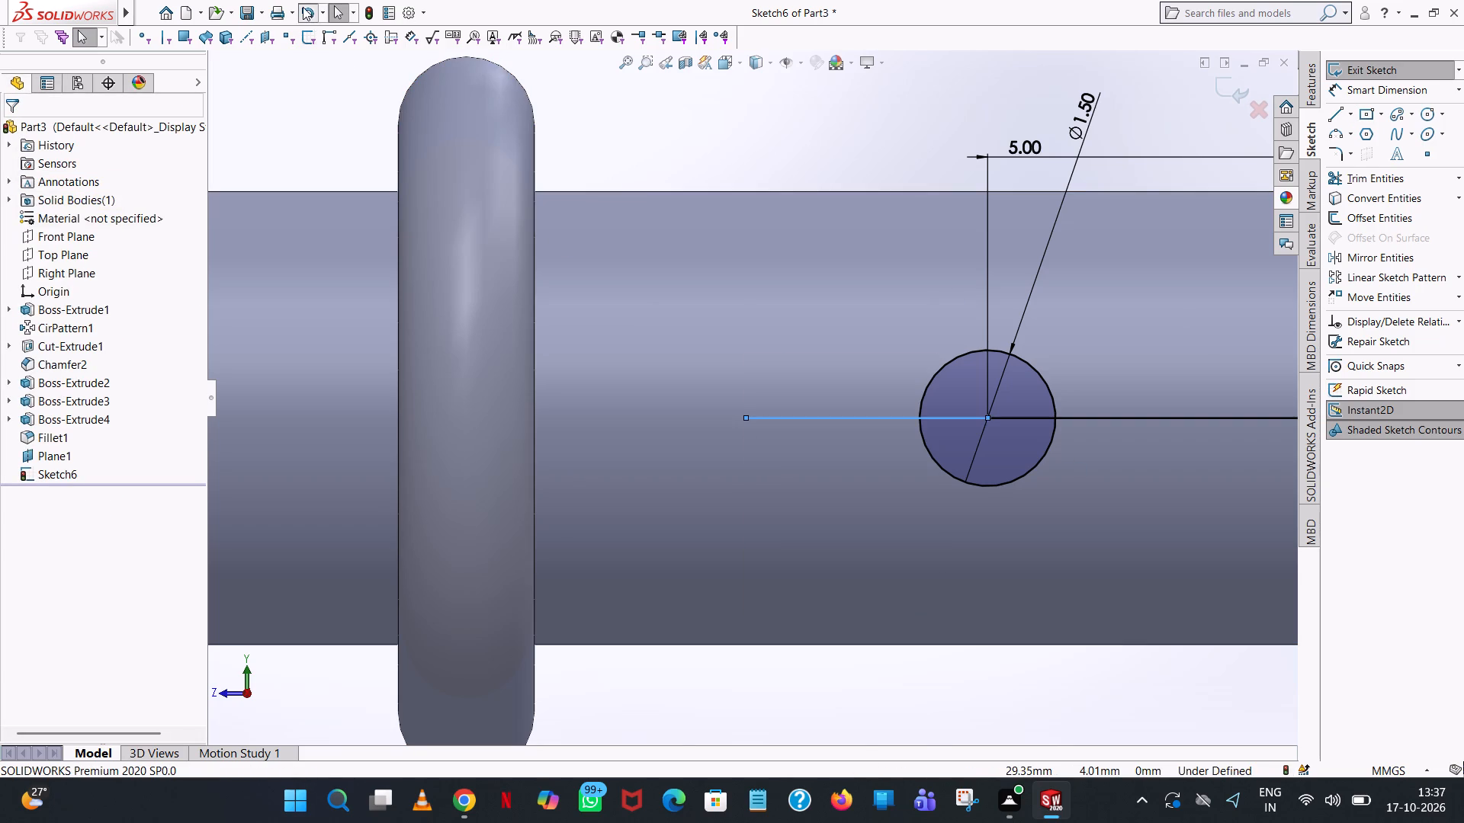
{"action": "left_click", "coordinate": [303, 7]}
{"action": "left_click", "coordinate": [303, 7]}
{"action": "left_click", "coordinate": [303, 7]}
{"action": "left_click", "coordinate": [303, 7]}
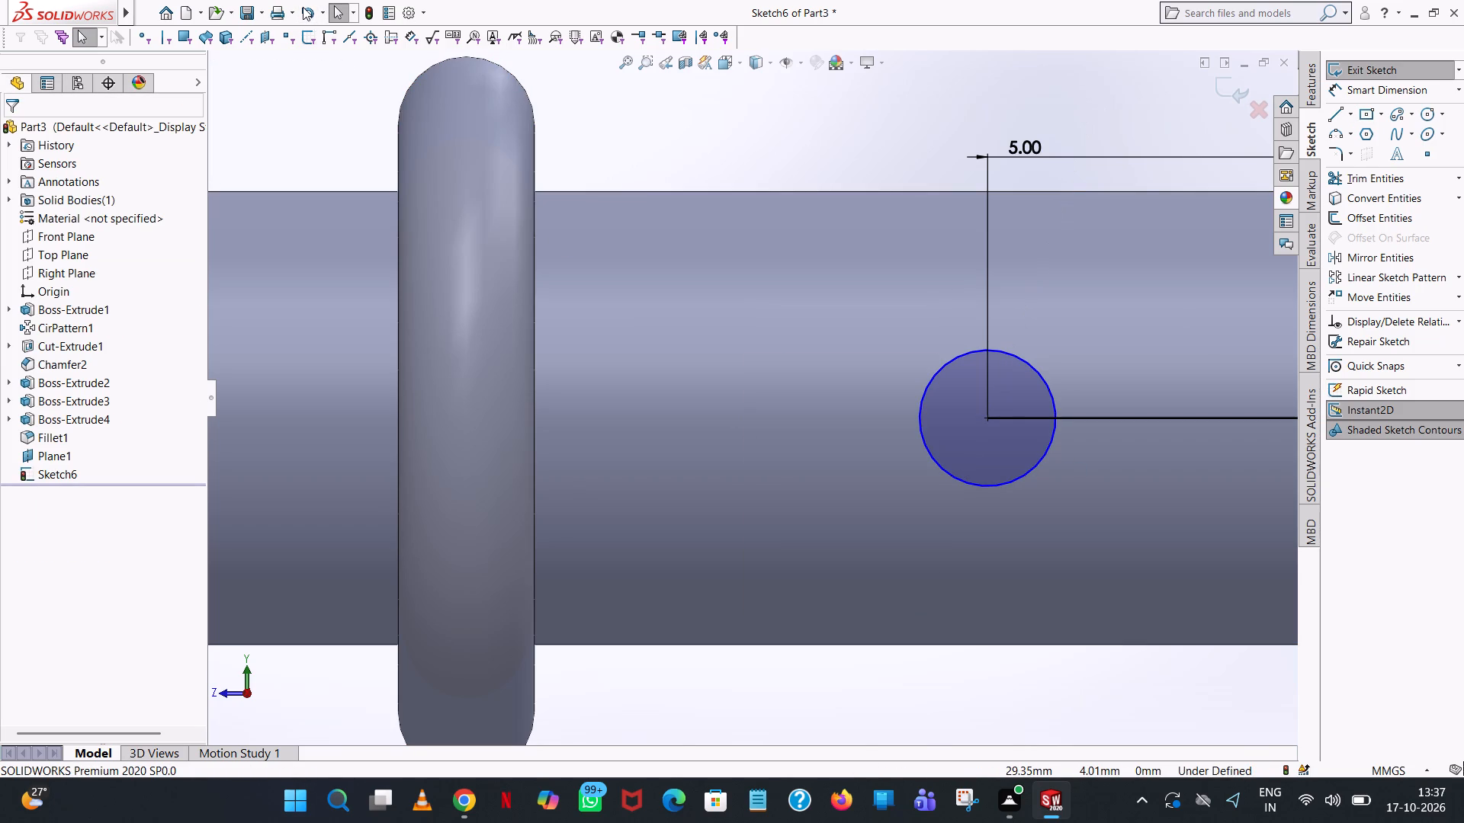
{"action": "left_click", "coordinate": [303, 7]}
{"action": "left_click", "coordinate": [303, 7]}
{"action": "left_click", "coordinate": [303, 7]}
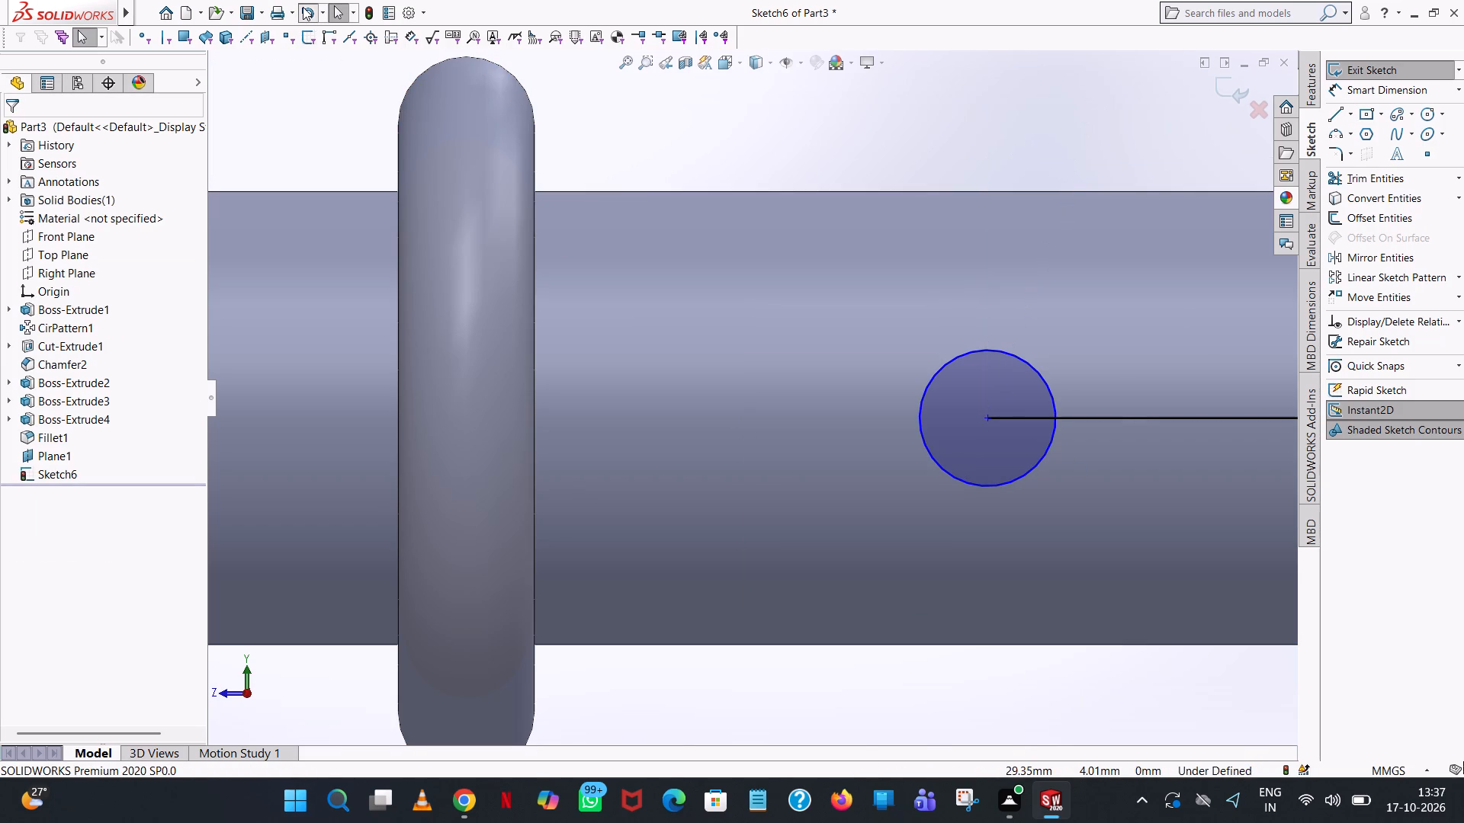
{"action": "left_click", "coordinate": [303, 7]}
{"action": "left_click", "coordinate": [303, 7]}
Sketch a circle of 0.75 mm radius centred on the midpoint of the 5 mm horizontal line.
{"action": "scroll", "coordinate": [936, 280], "scroll_direction": "up", "scroll_amount": 2}
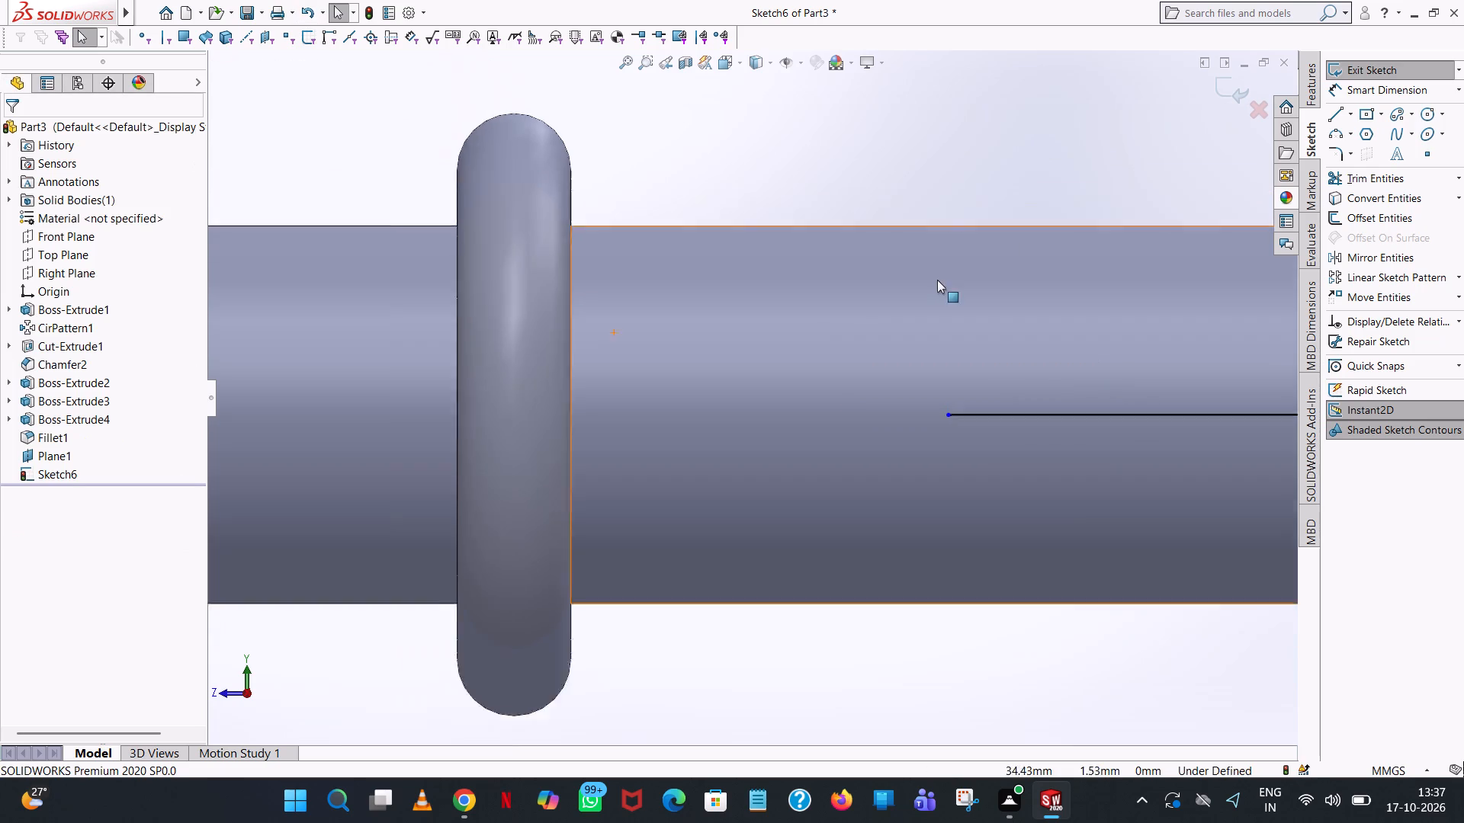
{"action": "scroll", "coordinate": [937, 280], "scroll_direction": "up", "scroll_amount": 3}
{"action": "left_click", "coordinate": [1421, 119]}
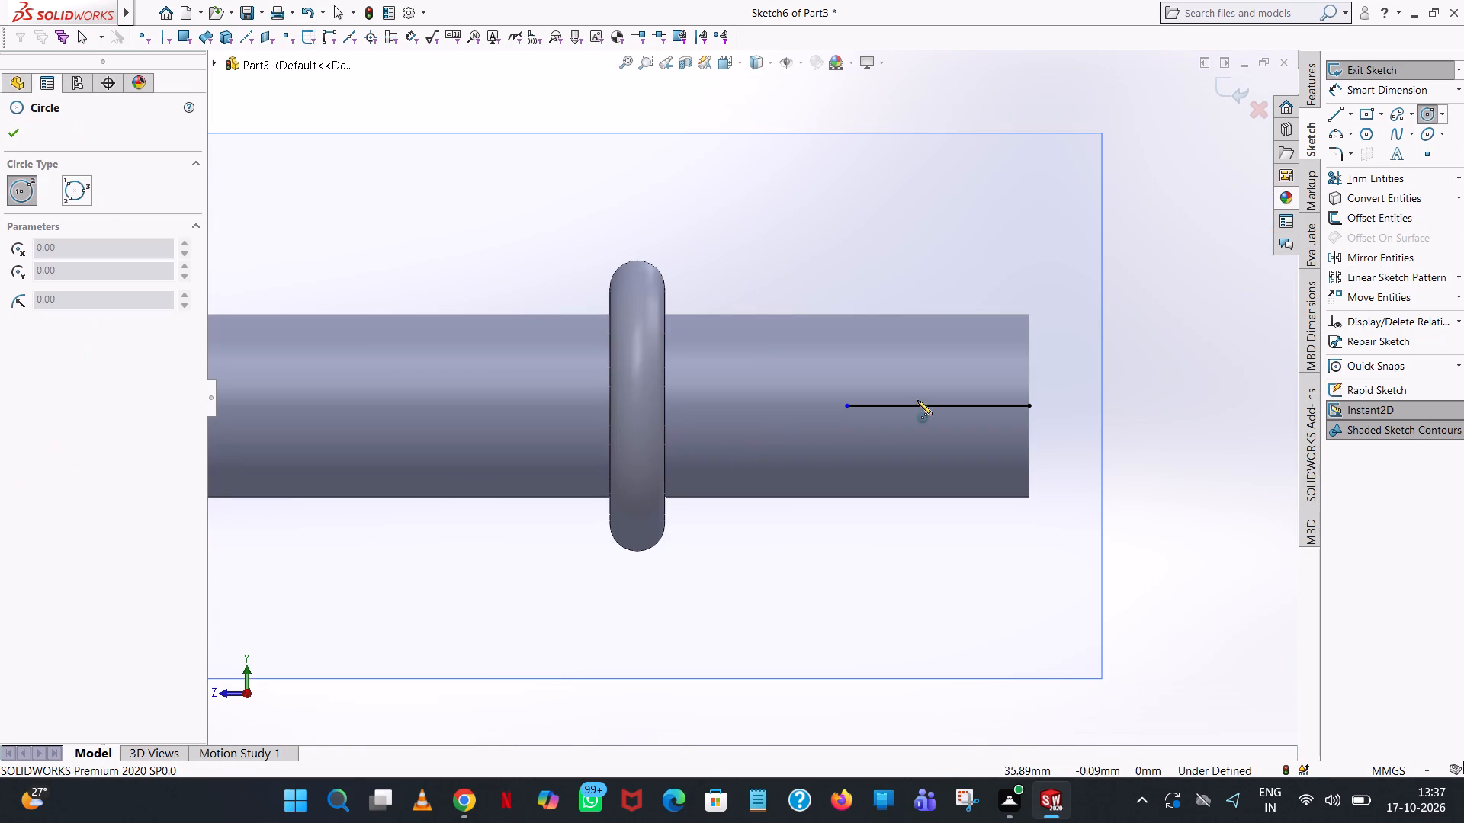
{"action": "scroll", "coordinate": [922, 399], "scroll_direction": "down", "scroll_amount": 5}
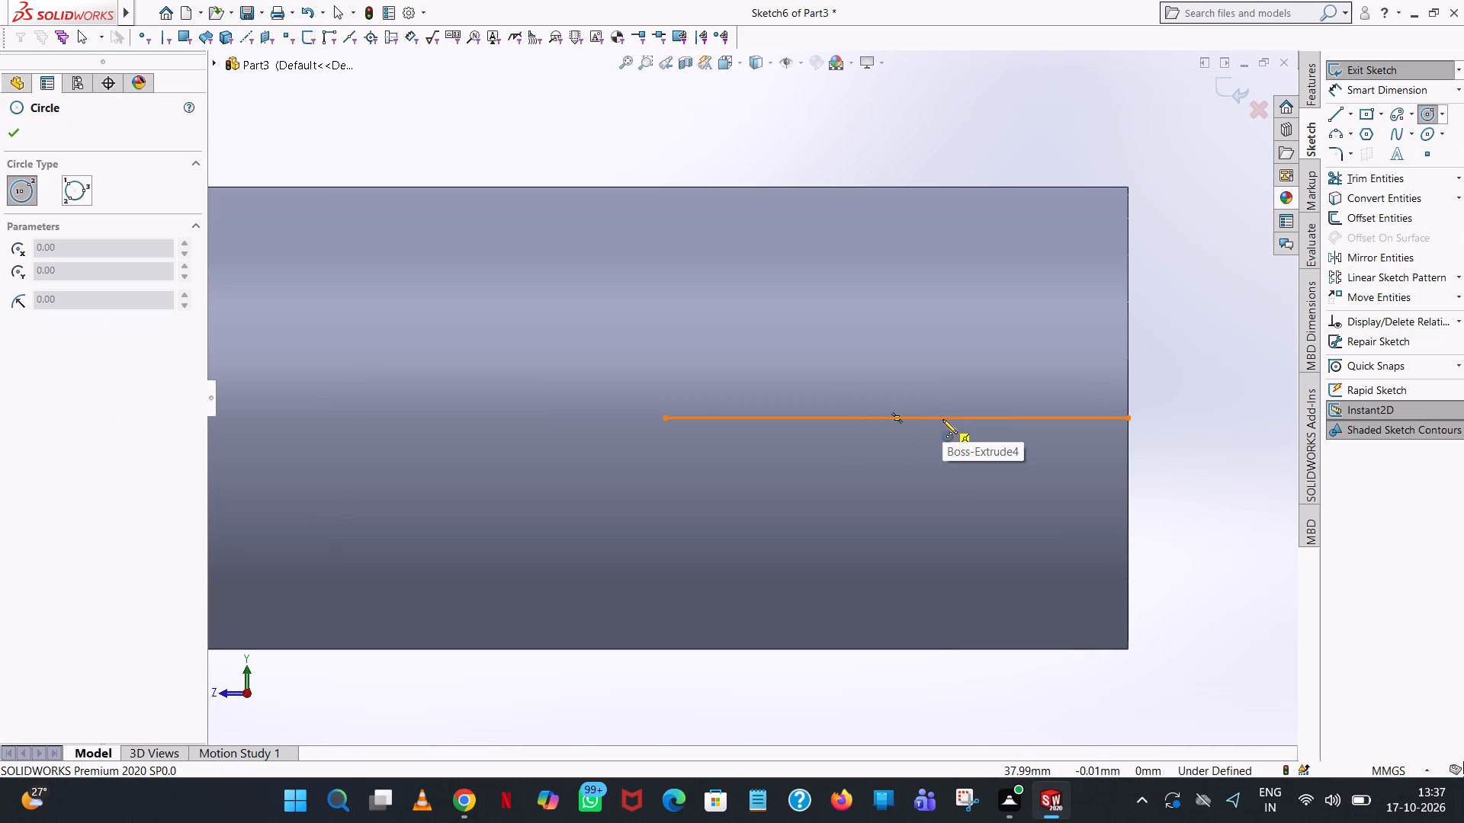
{"action": "left_click", "coordinate": [896, 416]}
{"action": "left_click", "coordinate": [920, 359]}
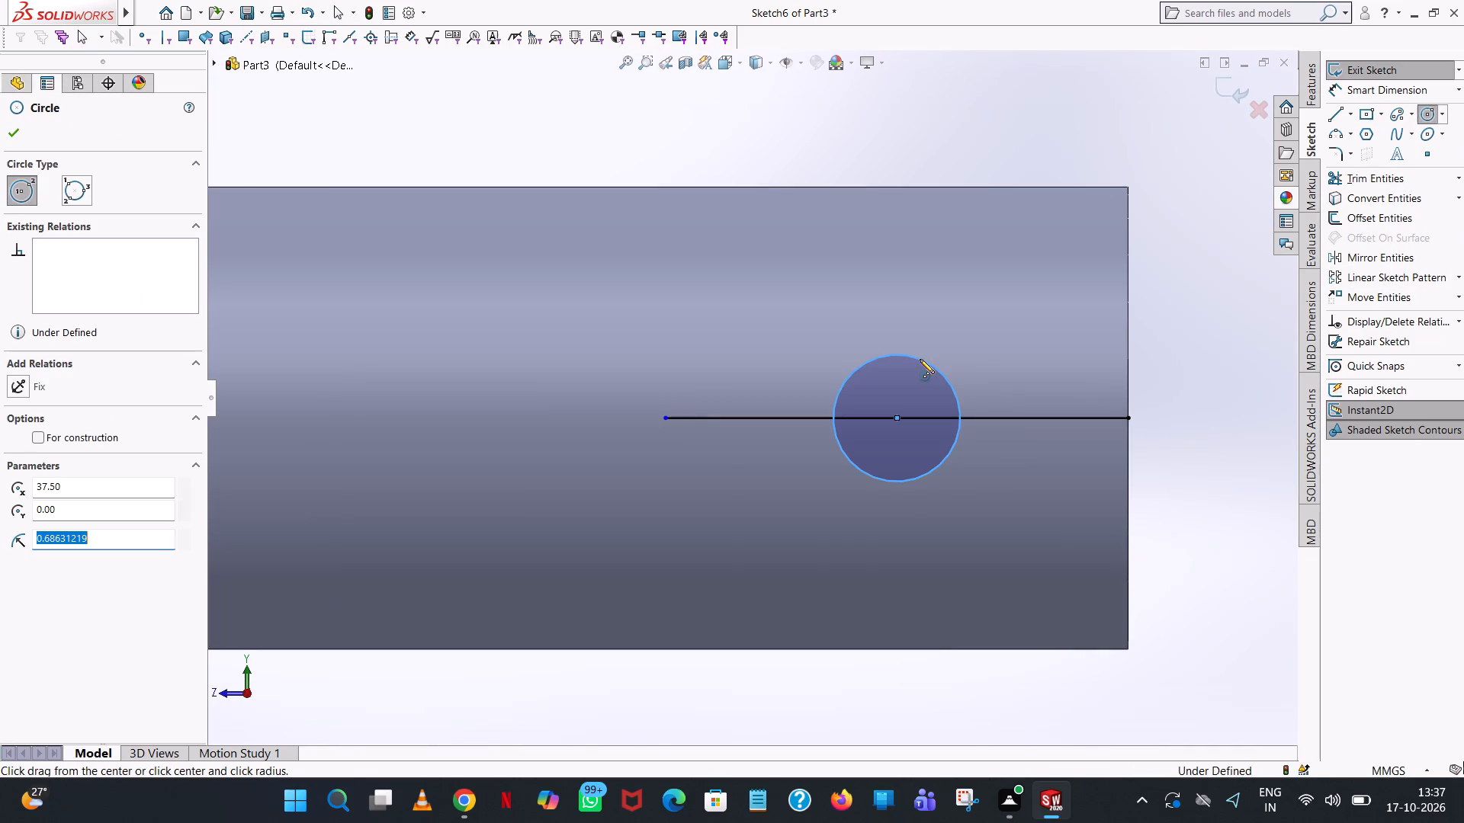
{"action": "type", "text": "0.75"}
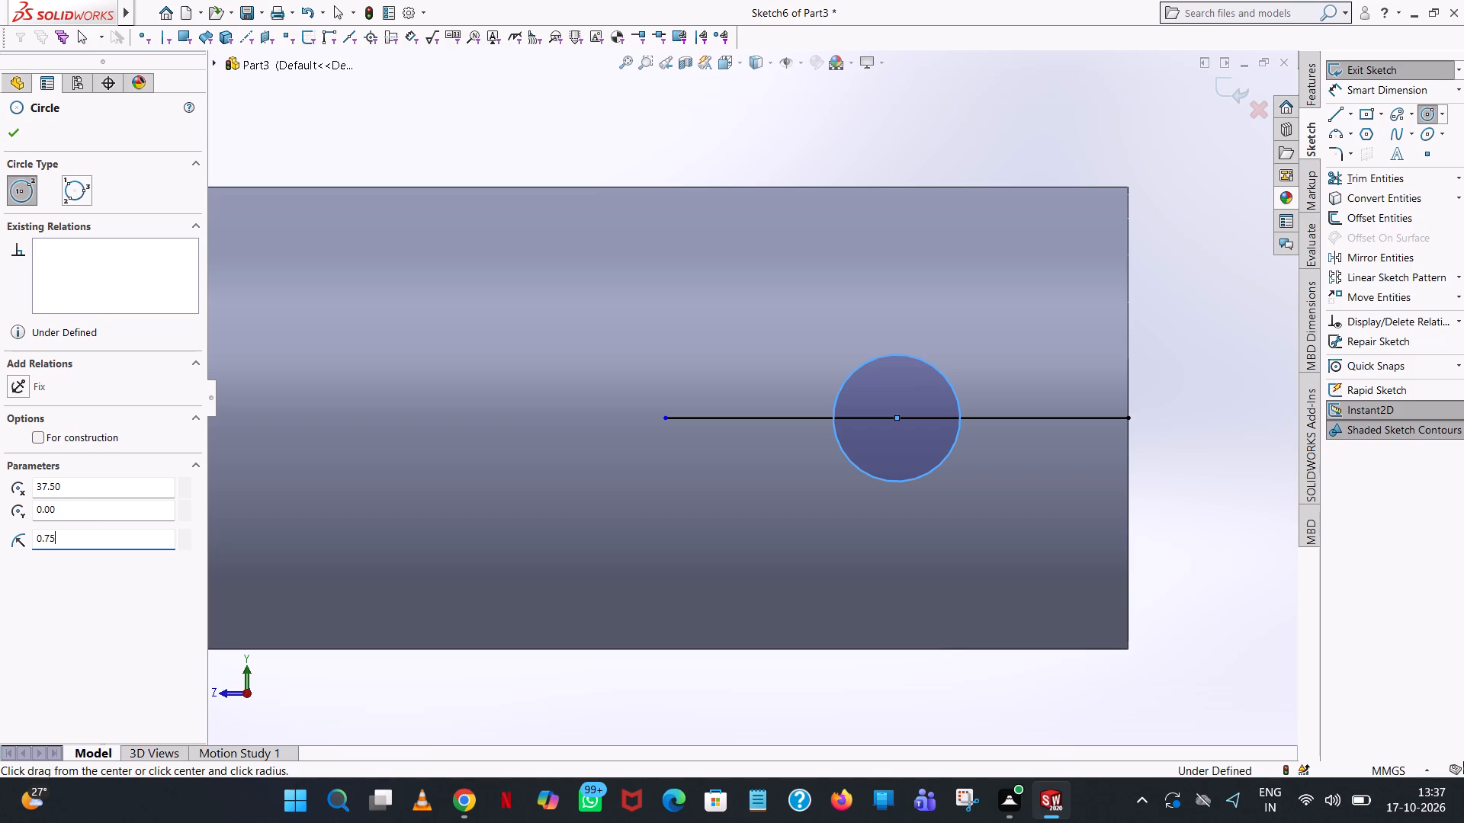
{"action": "key", "text": "Return"}
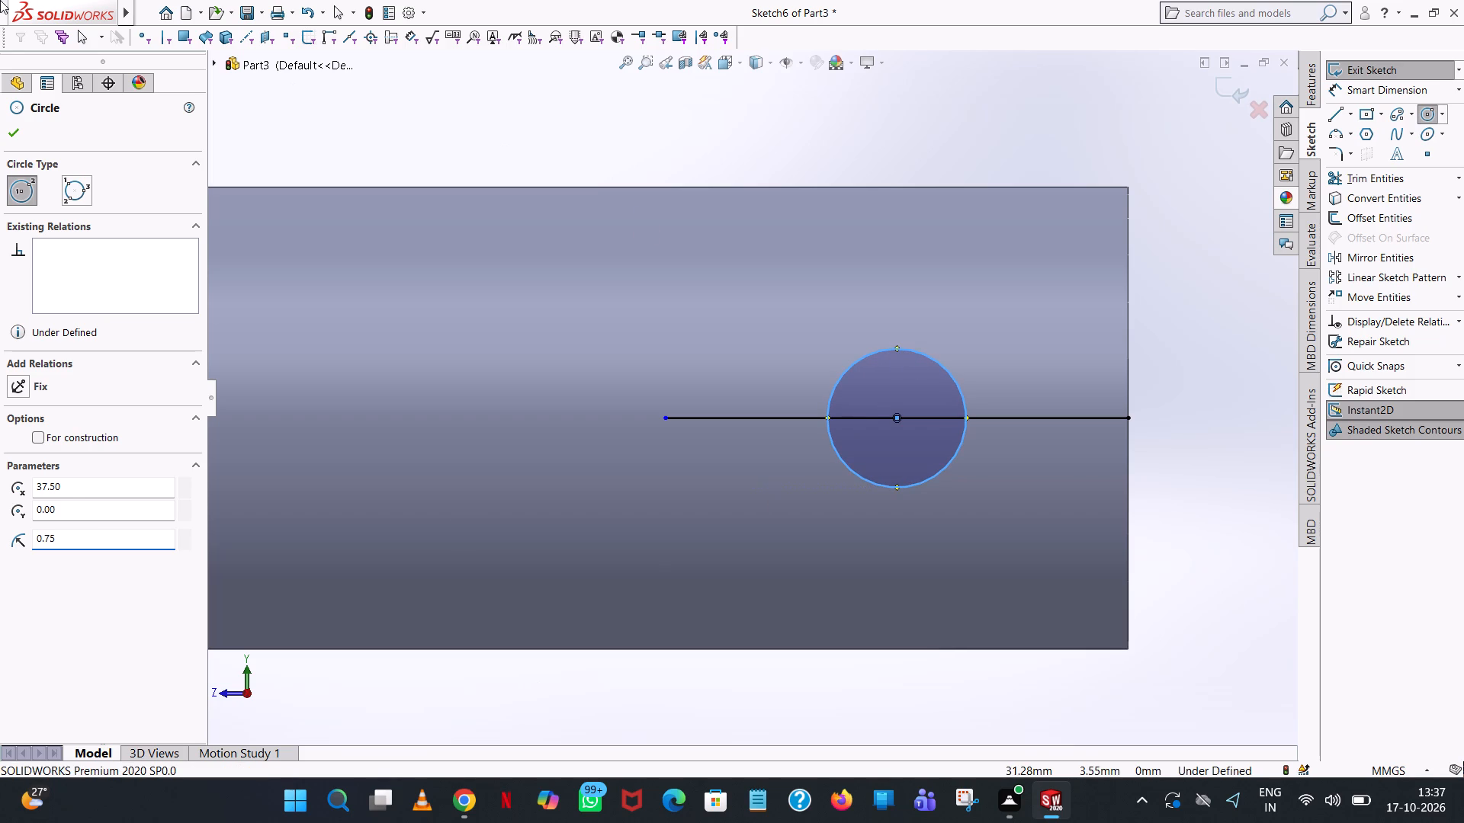
{"action": "left_click", "coordinate": [14, 131]}
{"action": "left_click", "coordinate": [597, 130]}
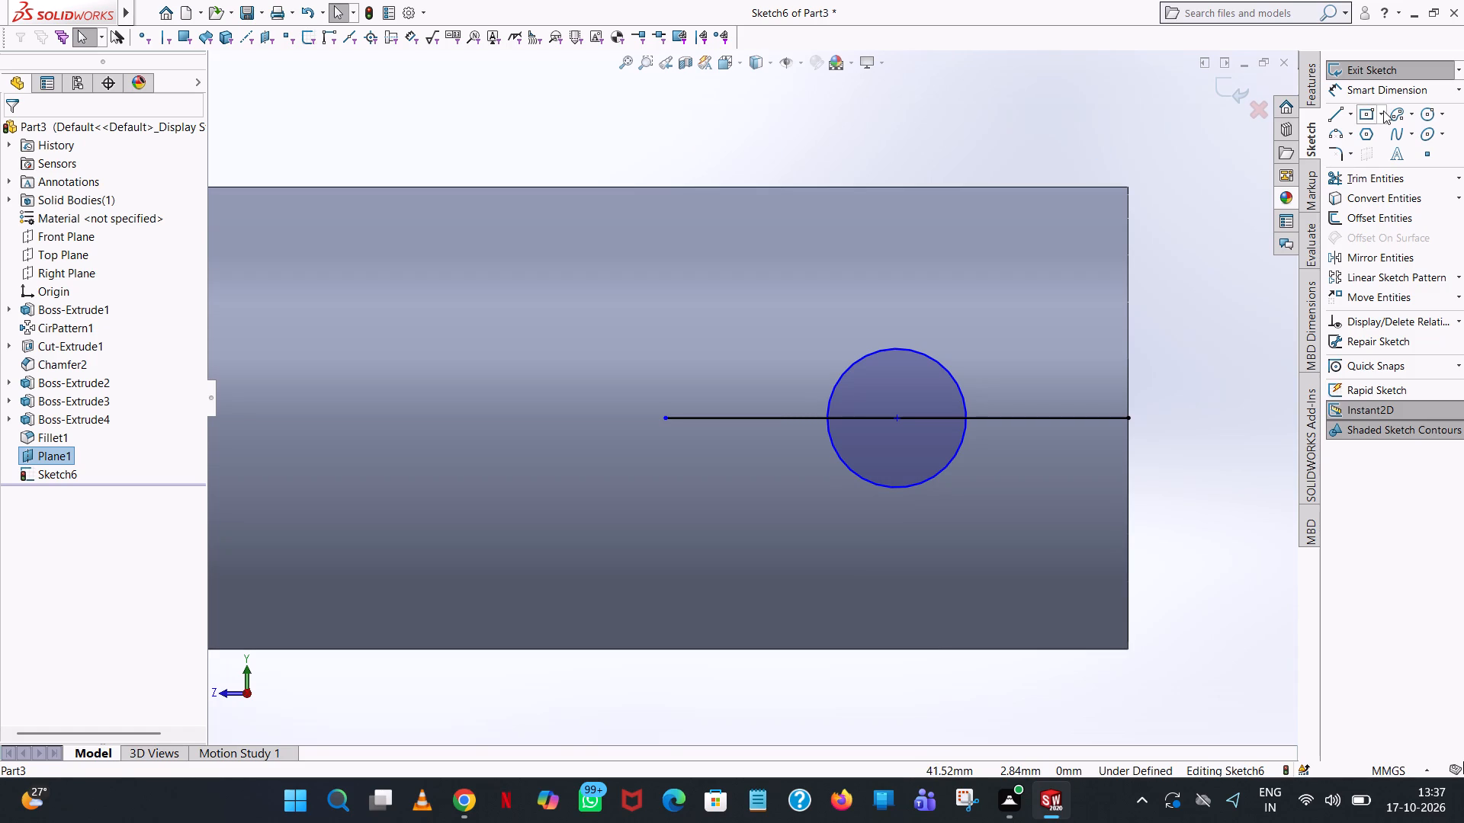
Dimension the horizontal line at 5 mm and the circle at its midpoint at 1.5 mm diameter.
{"action": "left_click", "coordinate": [1404, 85]}
{"action": "left_click", "coordinate": [798, 420]}
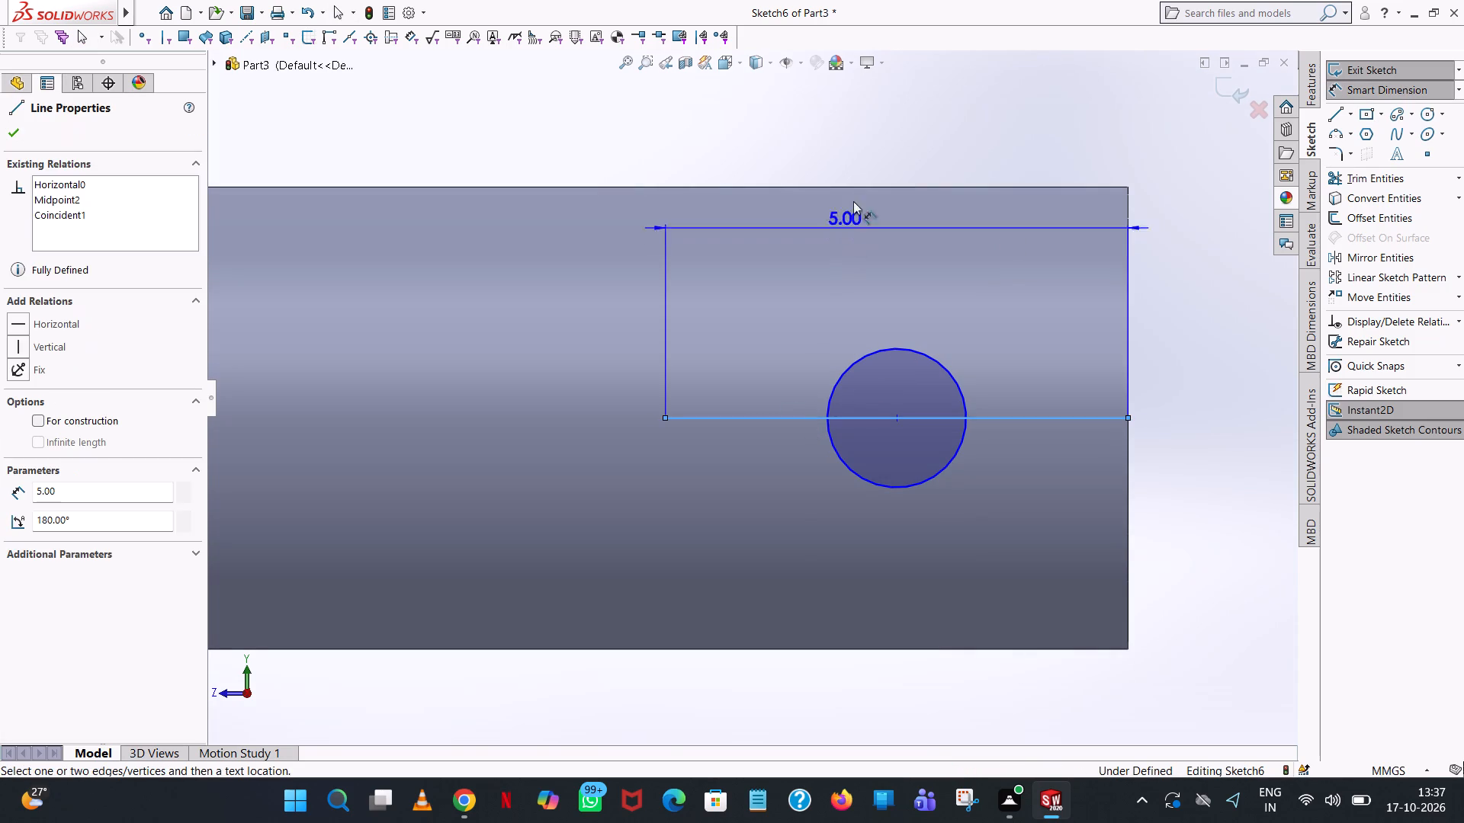
{"action": "left_click", "coordinate": [870, 138]}
{"action": "left_click", "coordinate": [806, 113]}
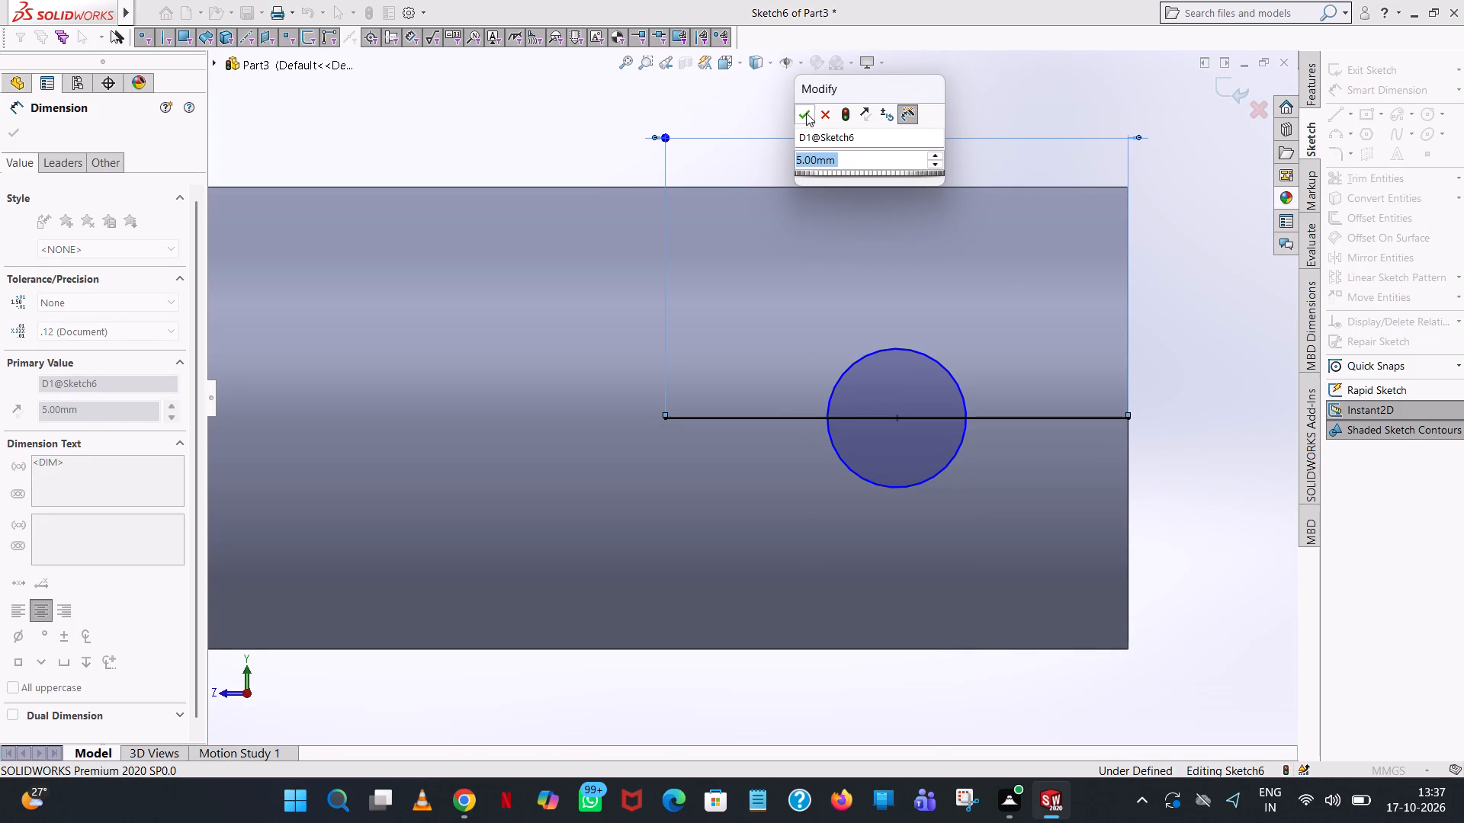
{"action": "left_click", "coordinate": [945, 100]}
{"action": "left_click", "coordinate": [910, 347]}
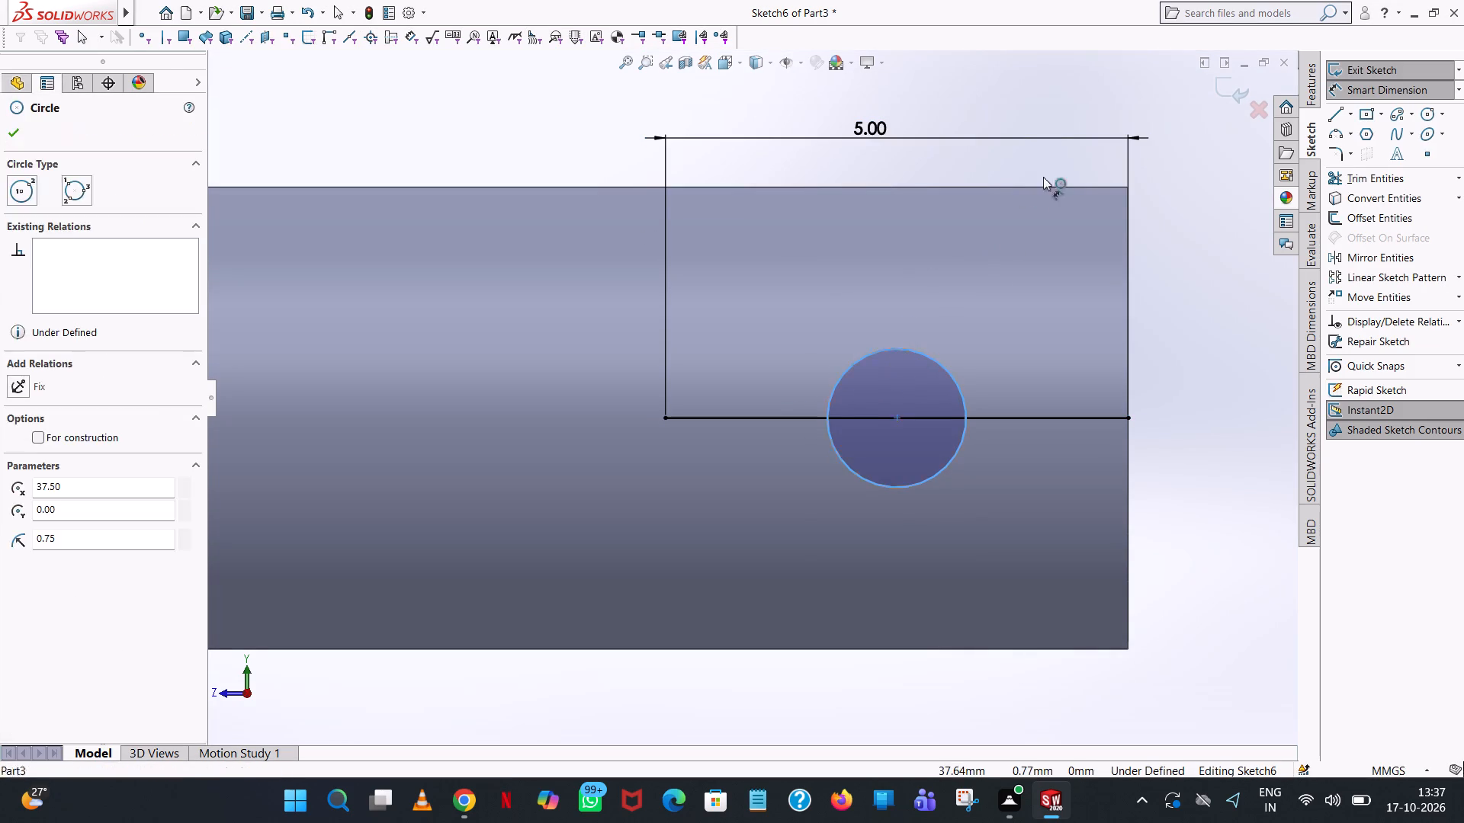
{"action": "left_click", "coordinate": [1058, 152]}
{"action": "left_click", "coordinate": [994, 126]}
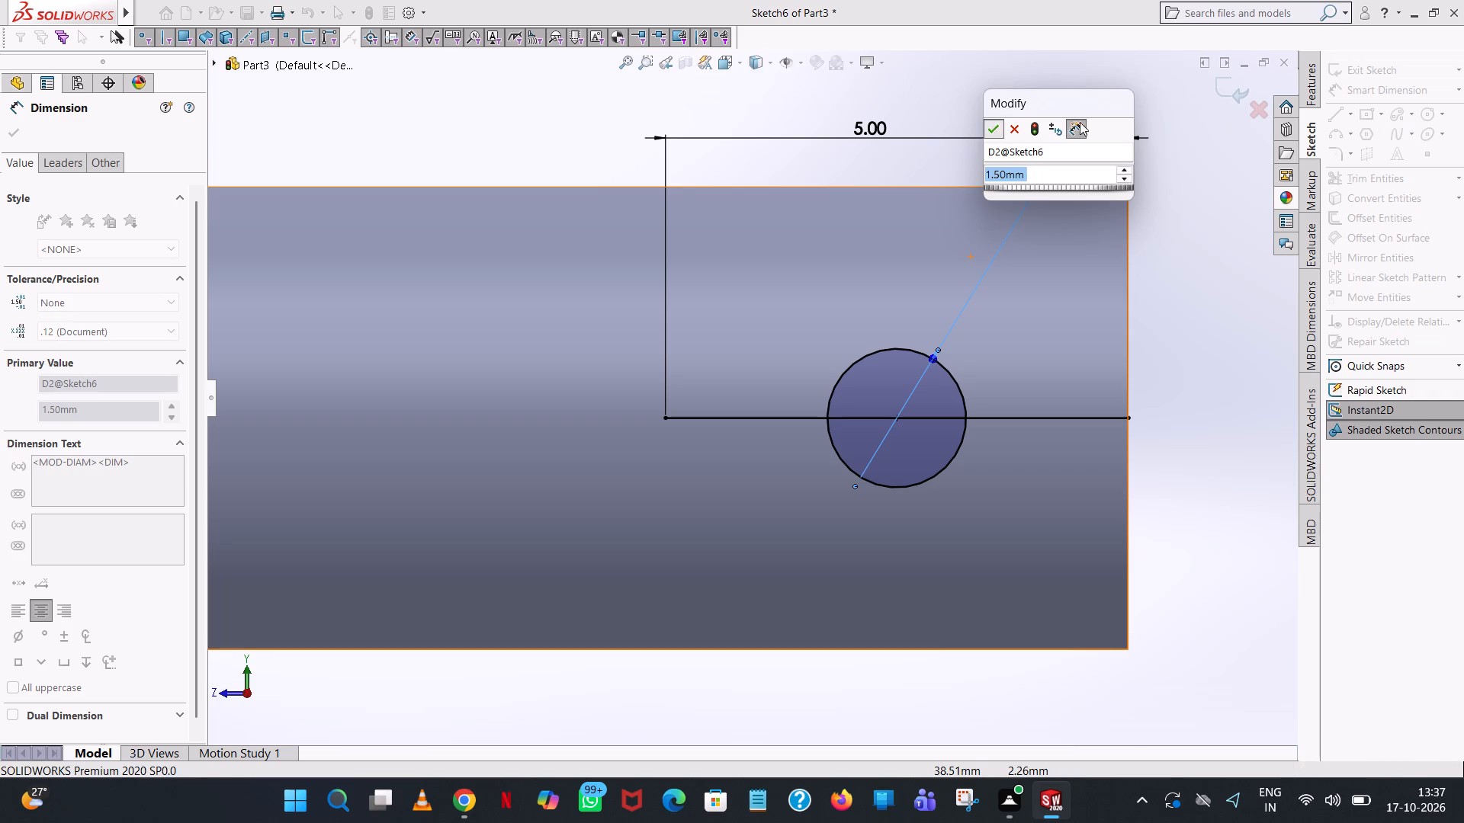
{"action": "left_click", "coordinate": [1207, 203]}
Draw a 5 mm horizontal line from the dimensioned circle's centre toward the shaft collar.
{"action": "left_click", "coordinate": [1335, 117]}
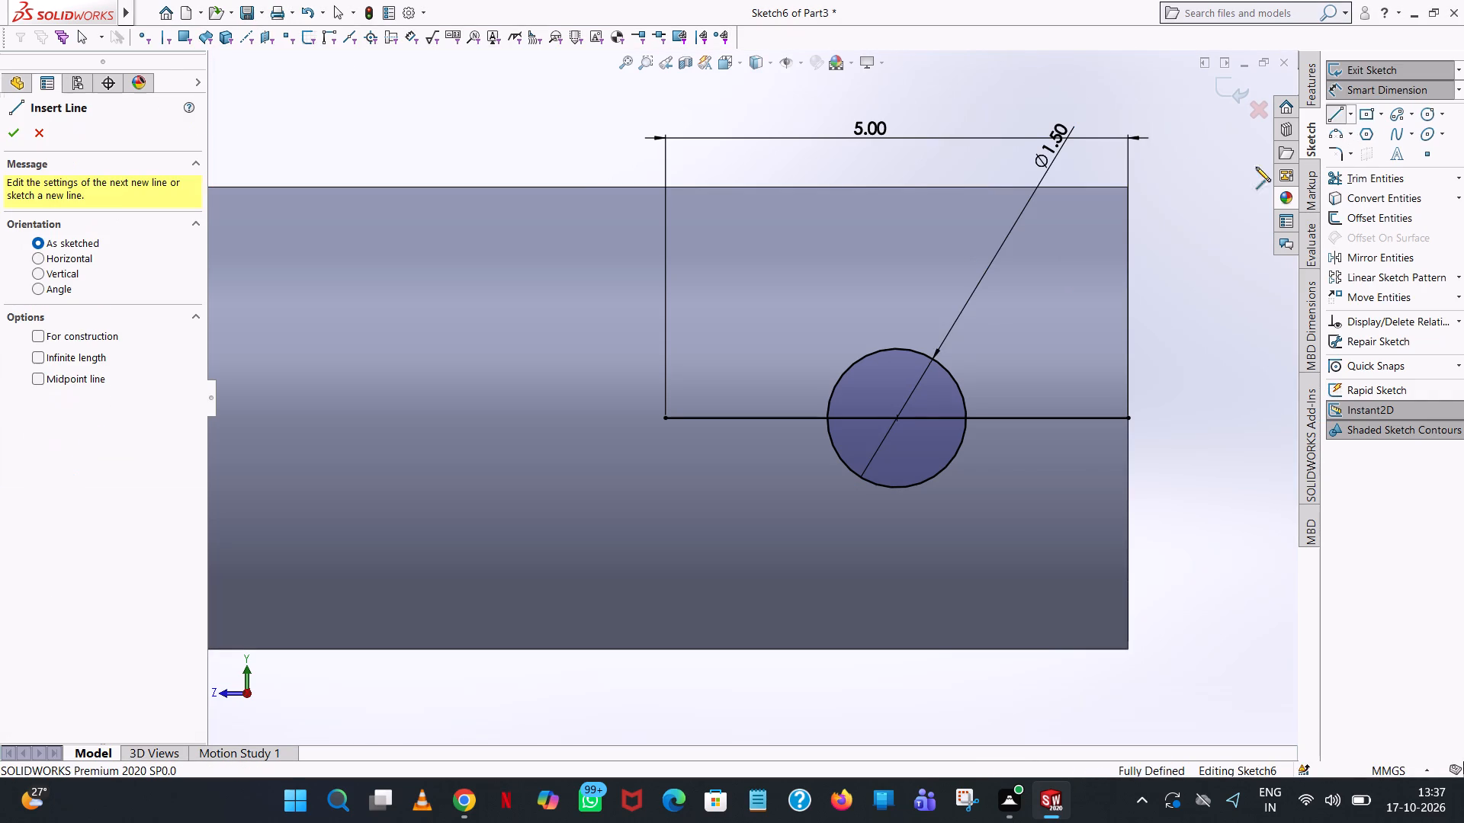
{"action": "left_click", "coordinate": [899, 420]}
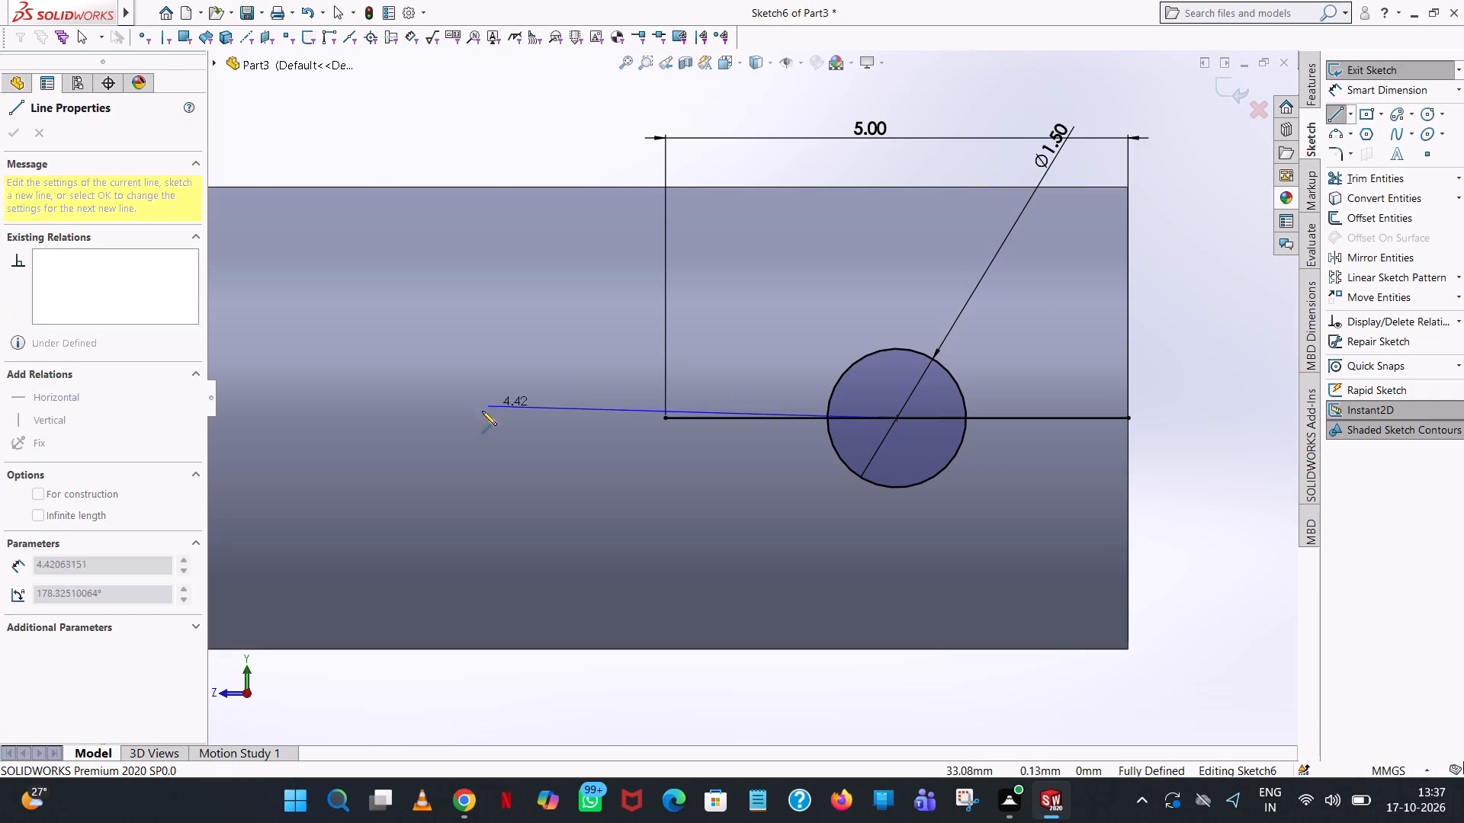
{"action": "left_click", "coordinate": [473, 420]}
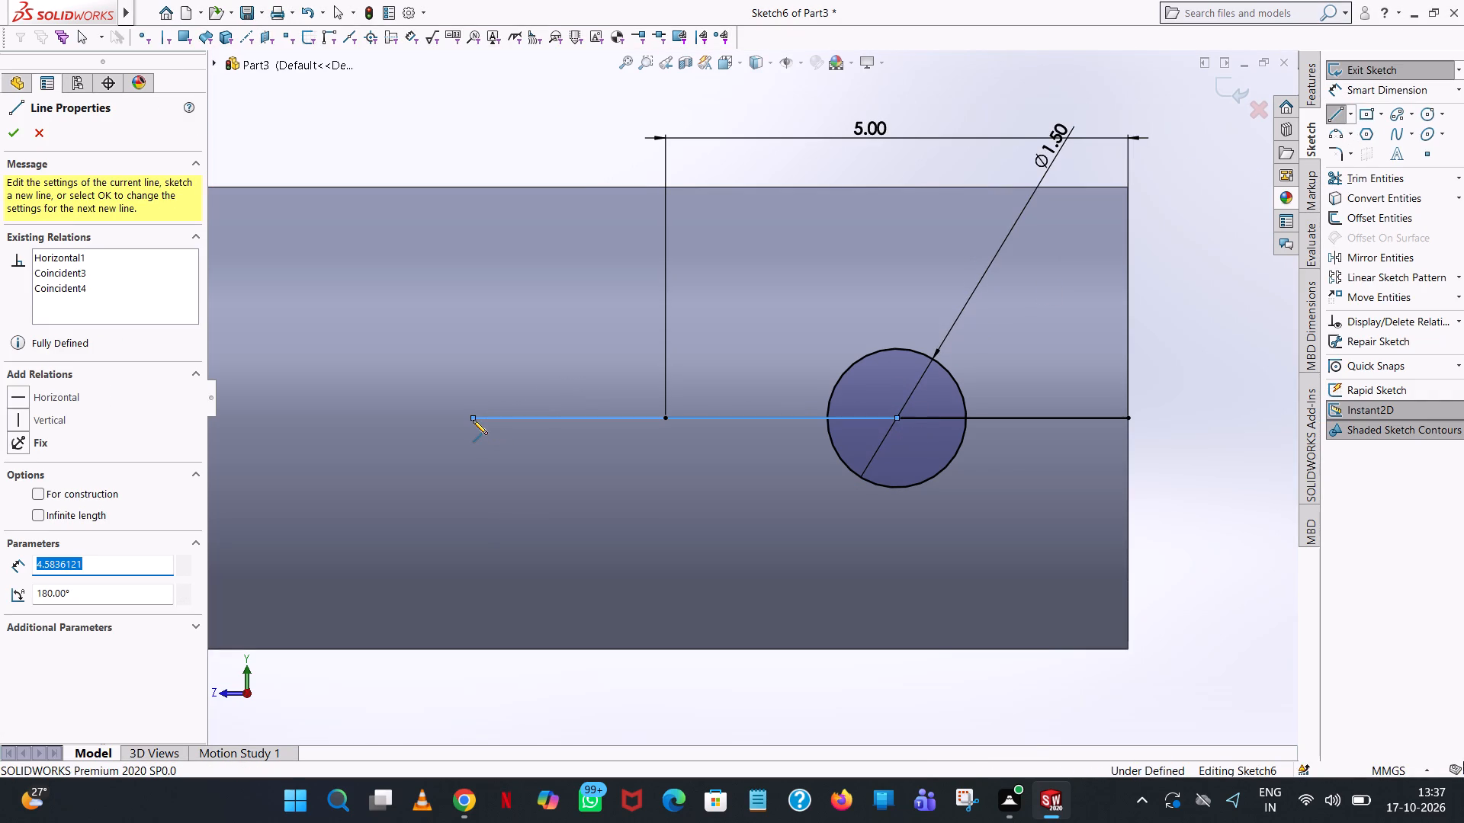
{"action": "key", "text": "5"}
{"action": "key", "text": "Return"}
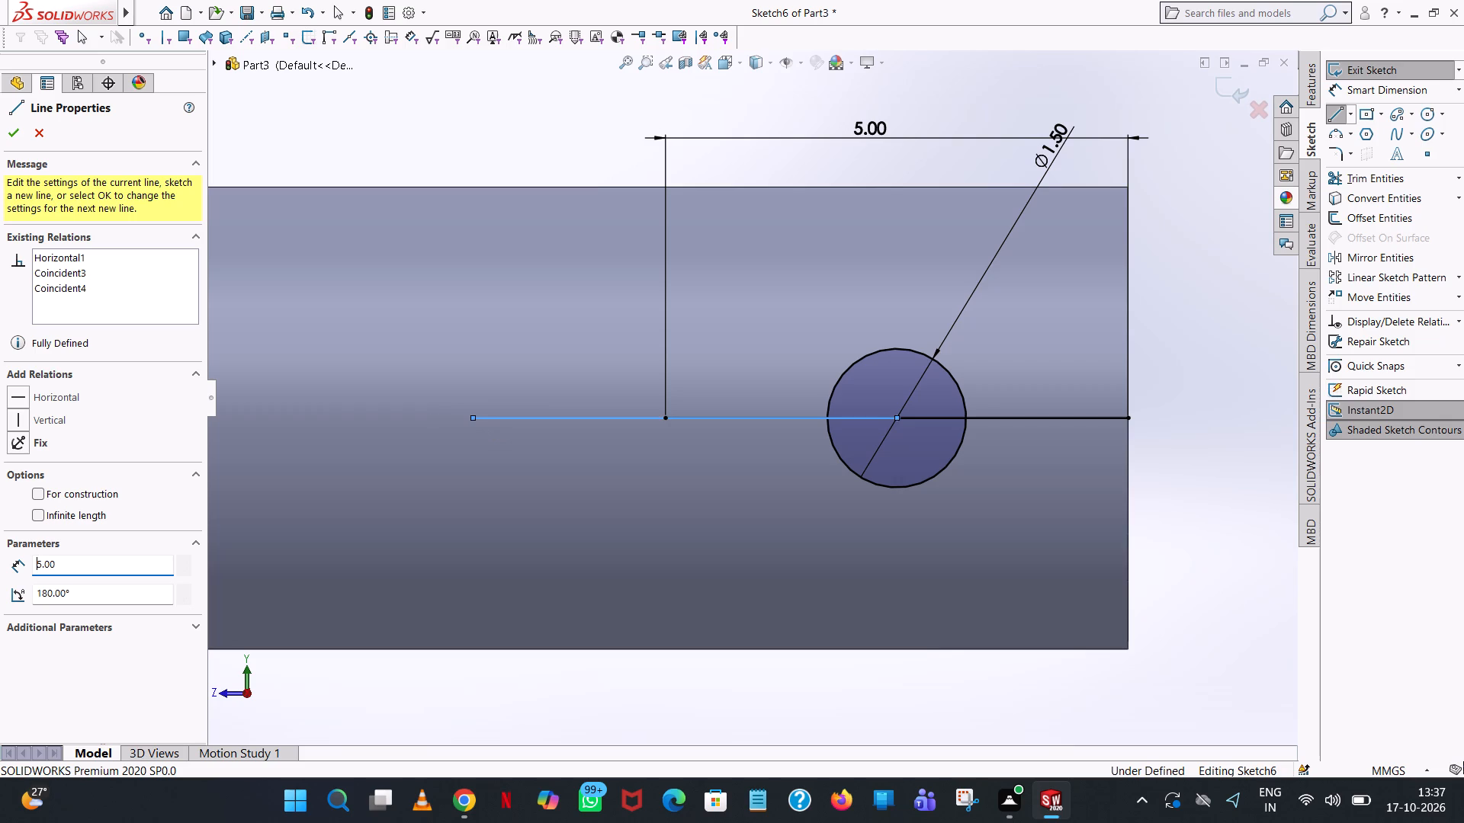
{"action": "right_click", "coordinate": [472, 420]}
{"action": "left_click", "coordinate": [514, 437]}
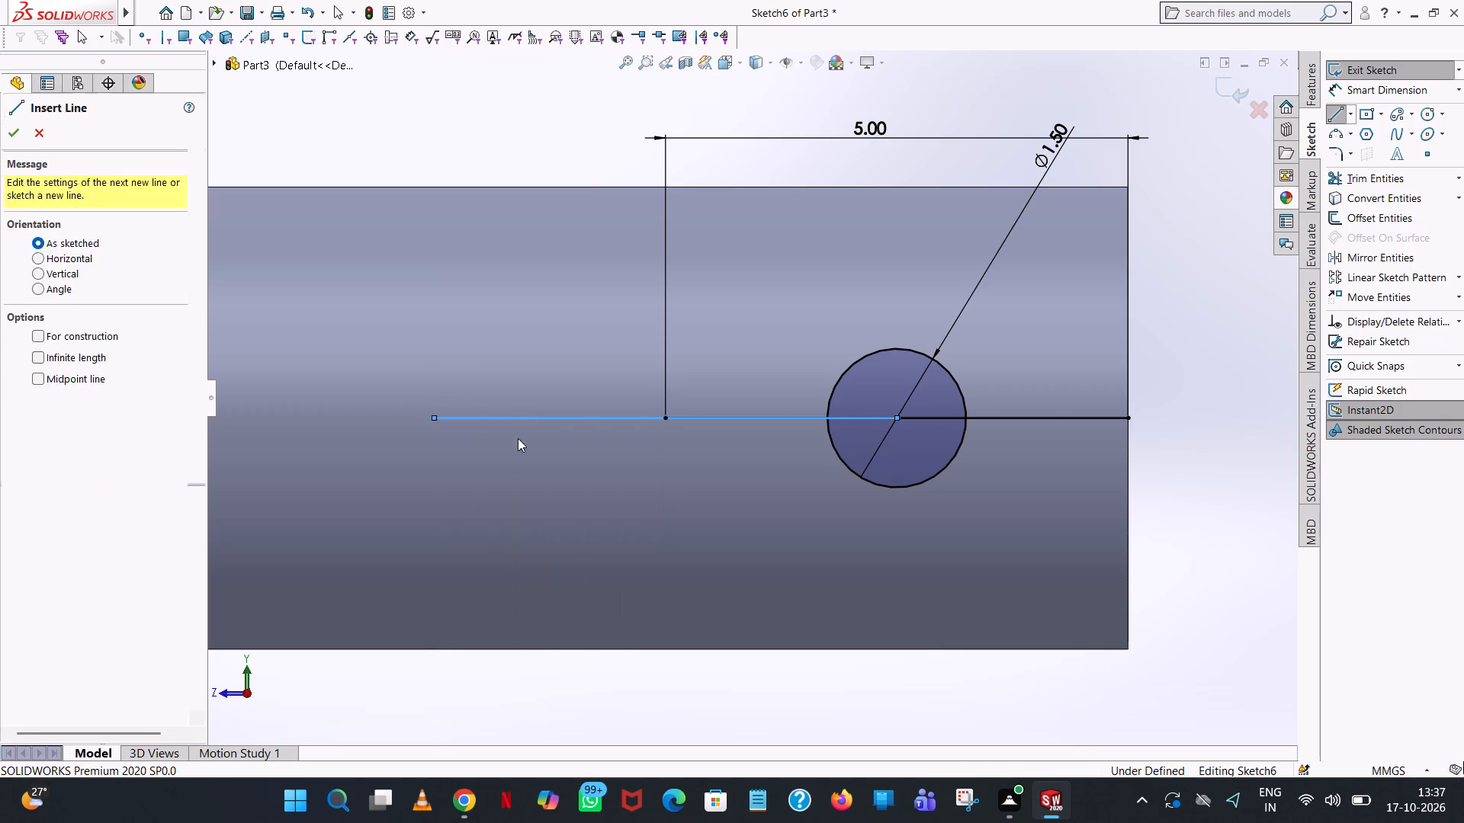
{"action": "left_click", "coordinate": [525, 422]}
{"action": "left_click", "coordinate": [477, 158]}
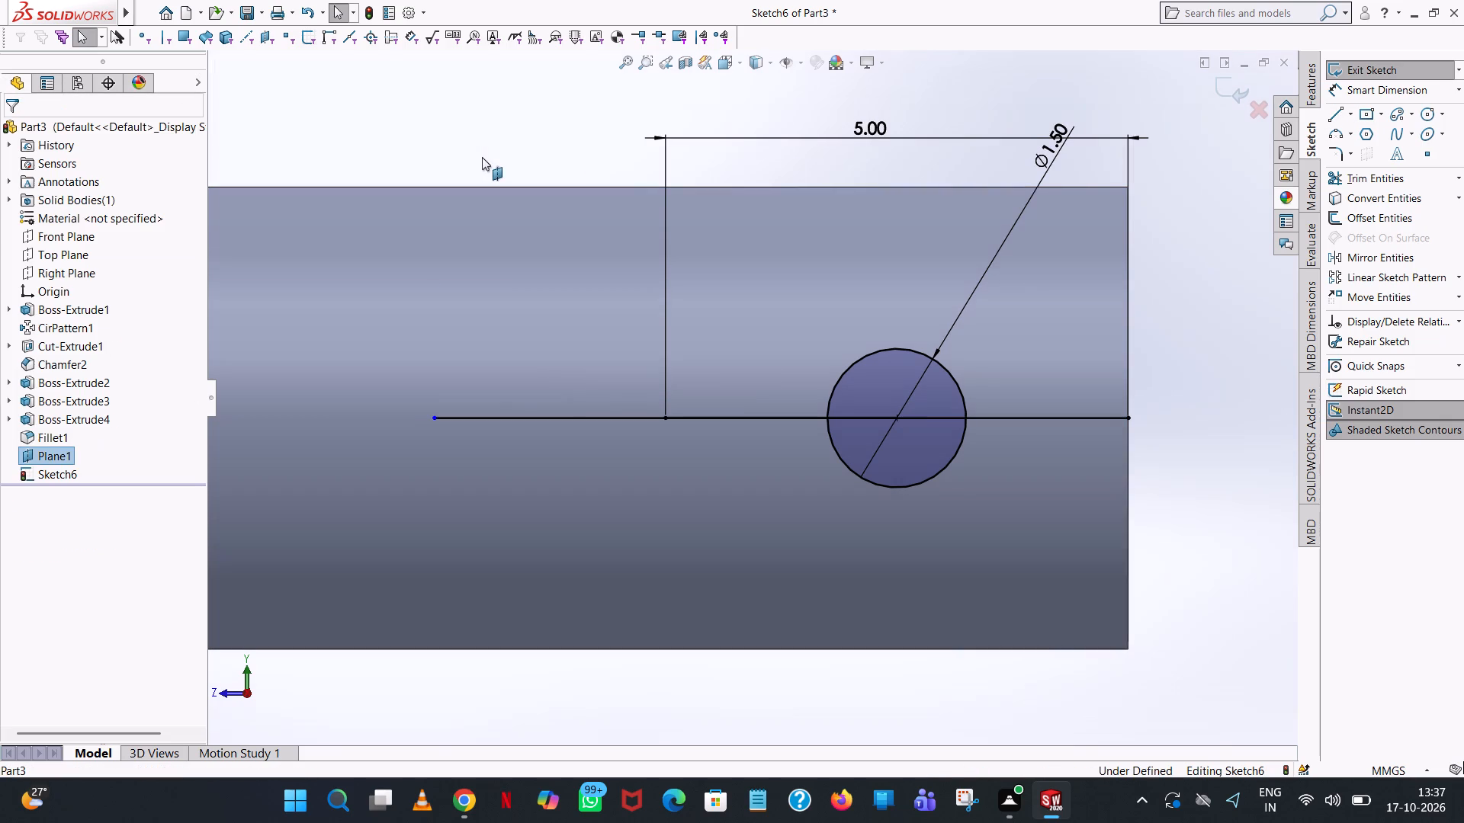
Sketch a second circle of 0.75 mm radius centred on the inner endpoint of the new 5 mm line.
{"action": "left_click", "coordinate": [1427, 113]}
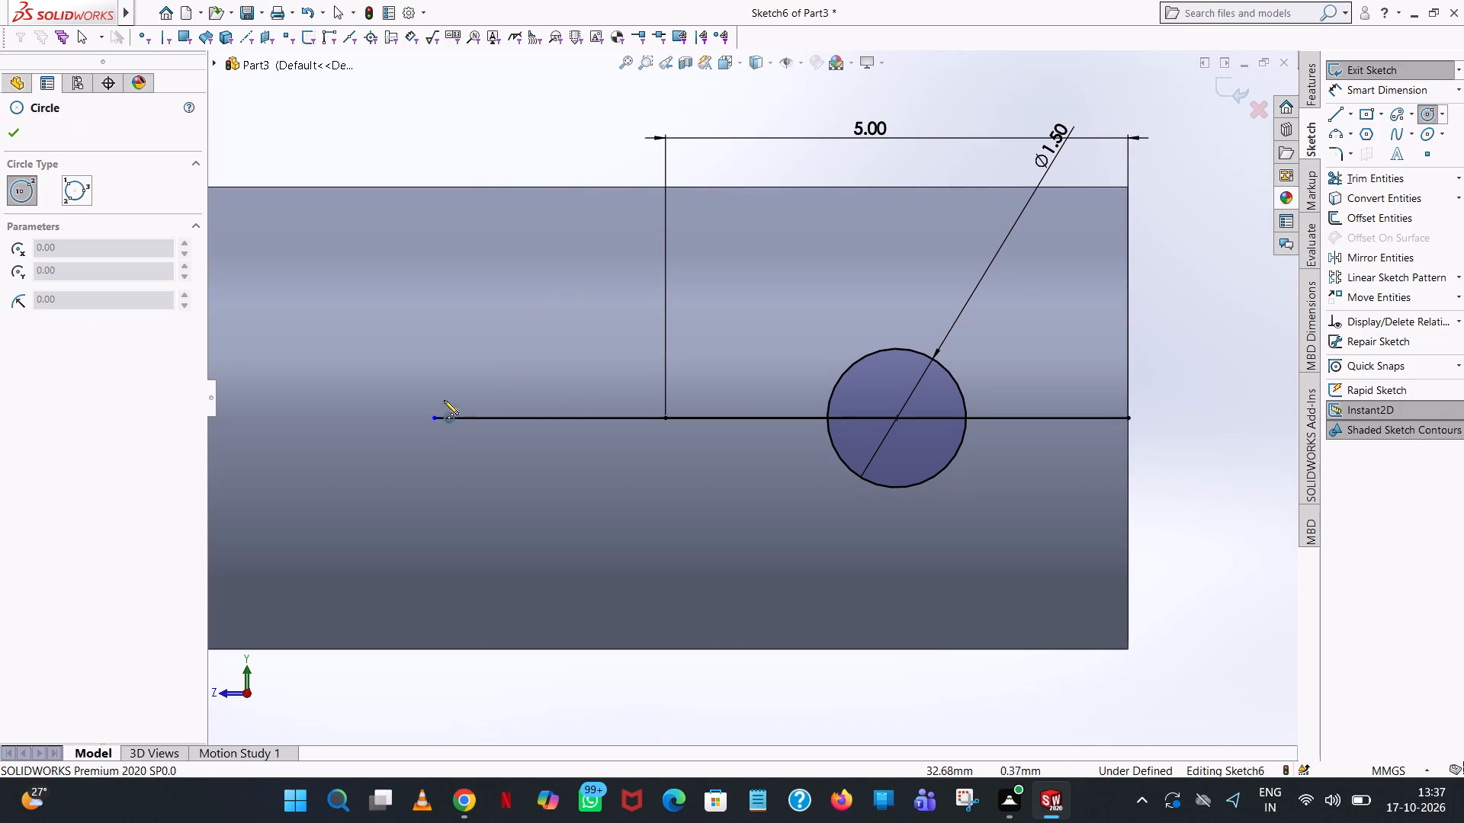
{"action": "left_click", "coordinate": [431, 418]}
{"action": "left_click", "coordinate": [499, 315]}
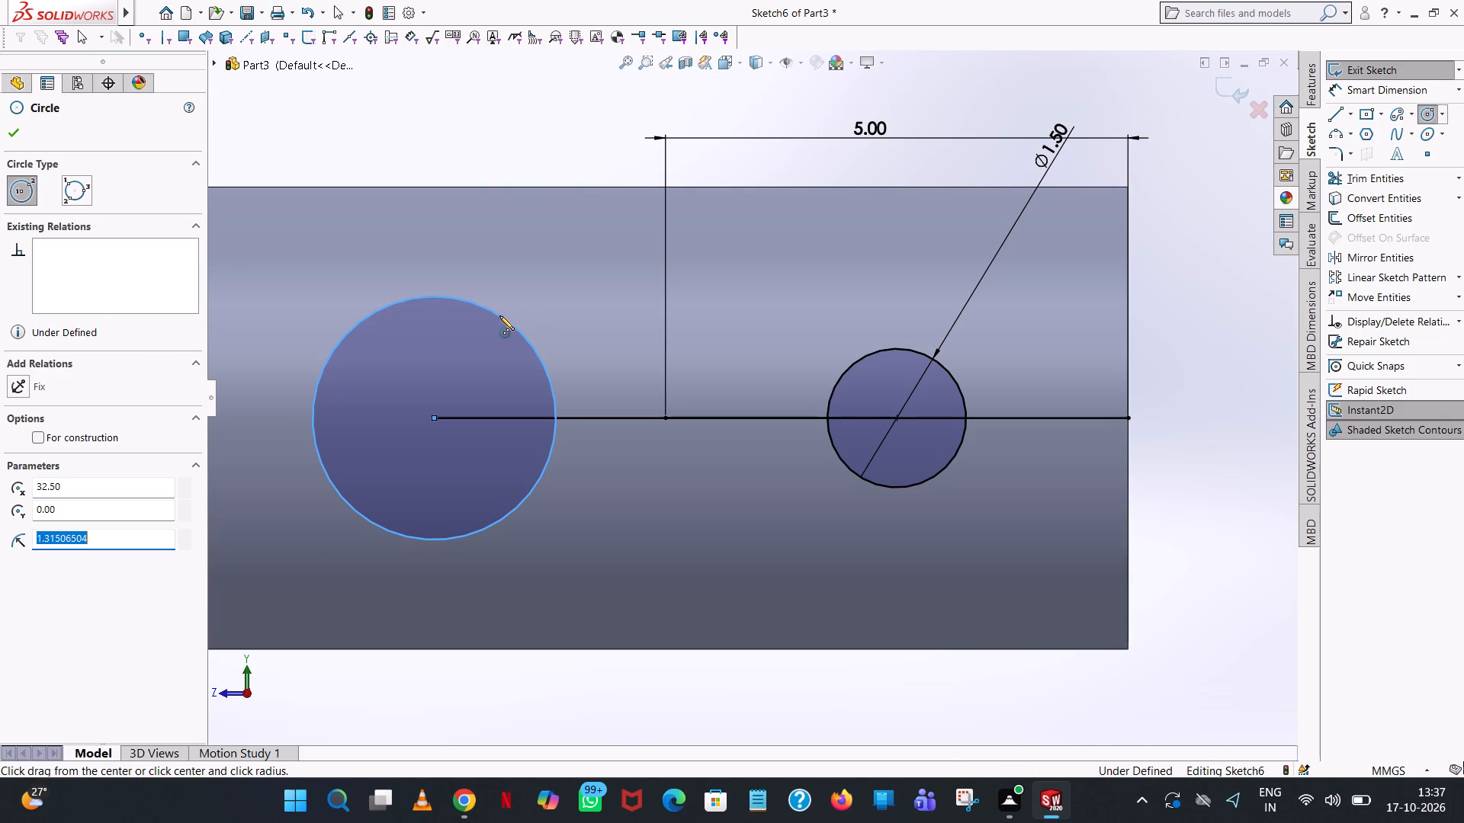
{"action": "type", "text": "0.75"}
{"action": "key", "text": "Return"}
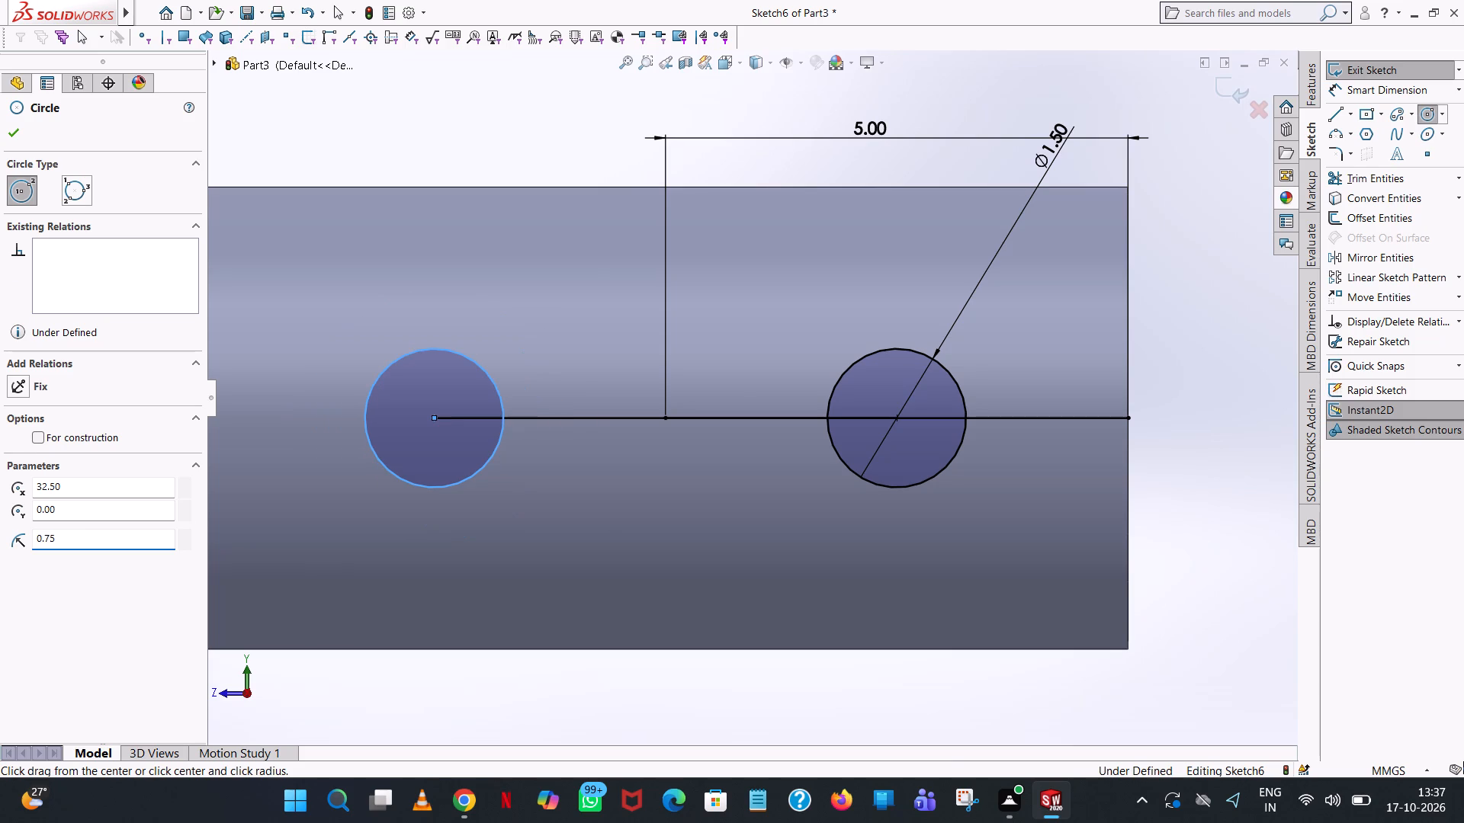
{"action": "right_click", "coordinate": [499, 315]}
{"action": "left_click", "coordinate": [584, 330]}
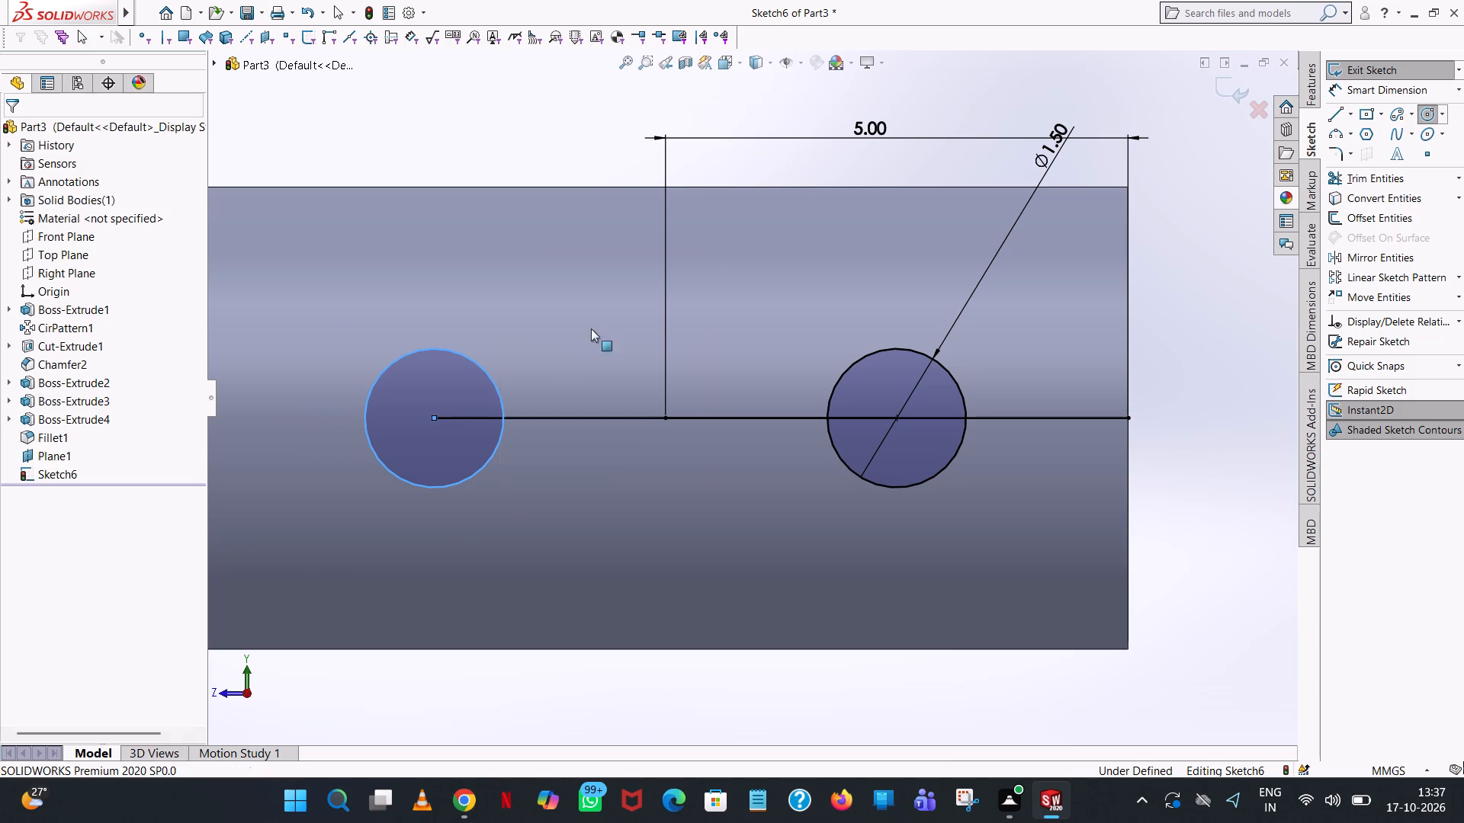
{"action": "left_click", "coordinate": [917, 161]}
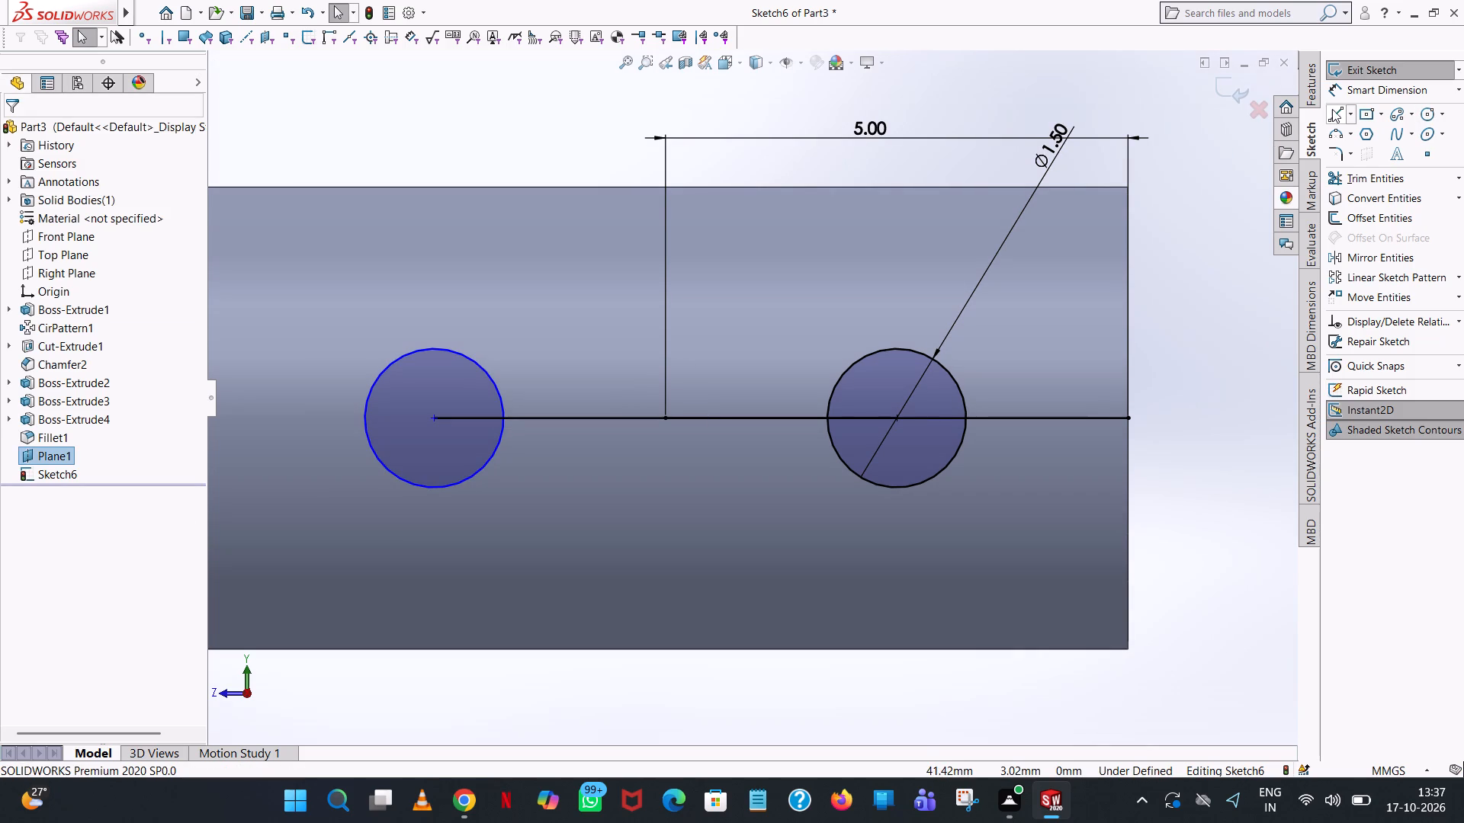
Draw two 5 mm horizontal lines joining the top points and the bottom points of the two 1.5 mm circles.
{"action": "left_click", "coordinate": [1333, 109]}
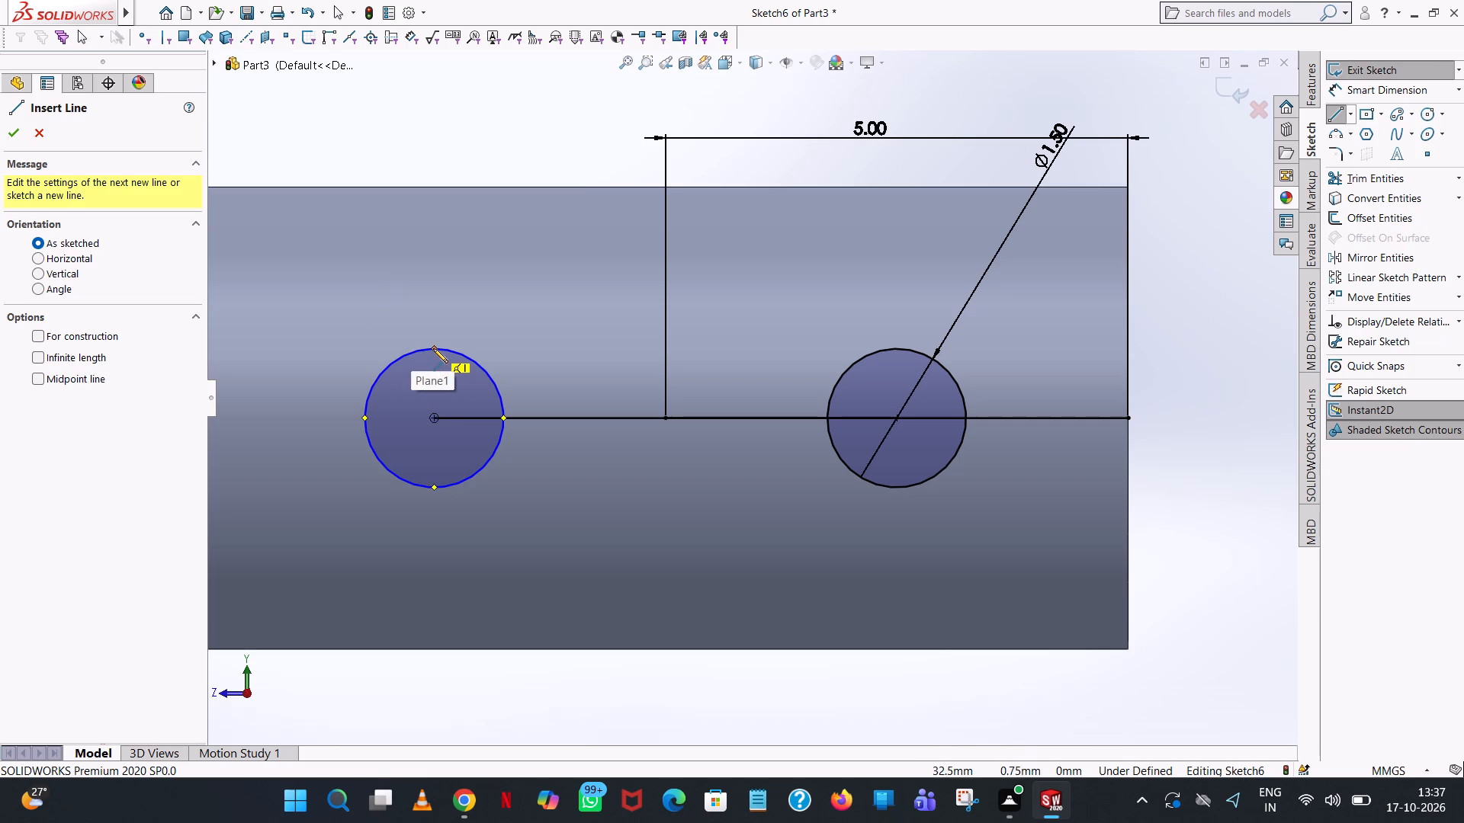
{"action": "left_click", "coordinate": [433, 348]}
{"action": "left_click", "coordinate": [896, 348]}
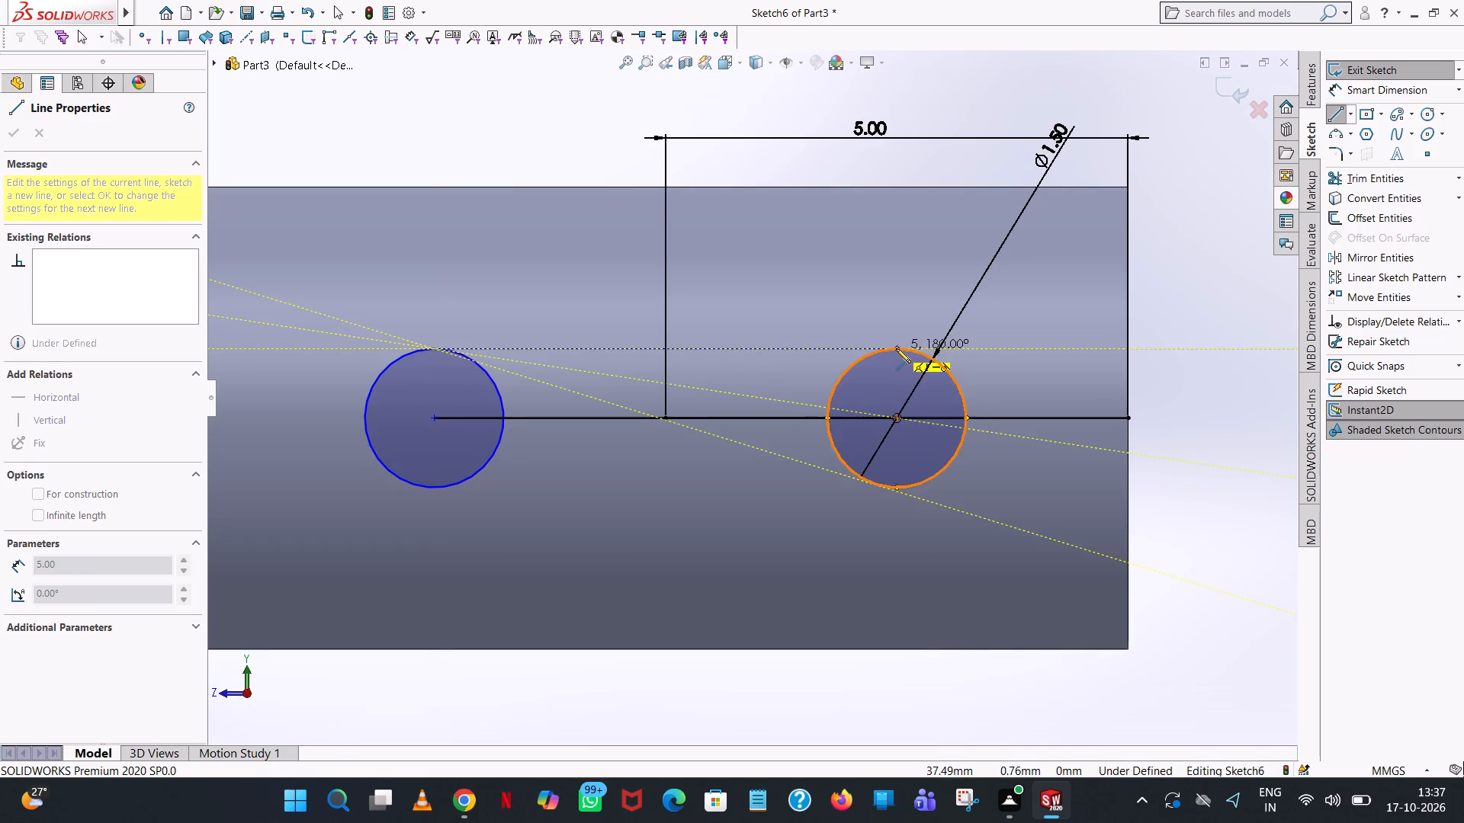
{"action": "right_click", "coordinate": [896, 348]}
{"action": "left_click", "coordinate": [952, 359]}
{"action": "left_click", "coordinate": [1332, 116]}
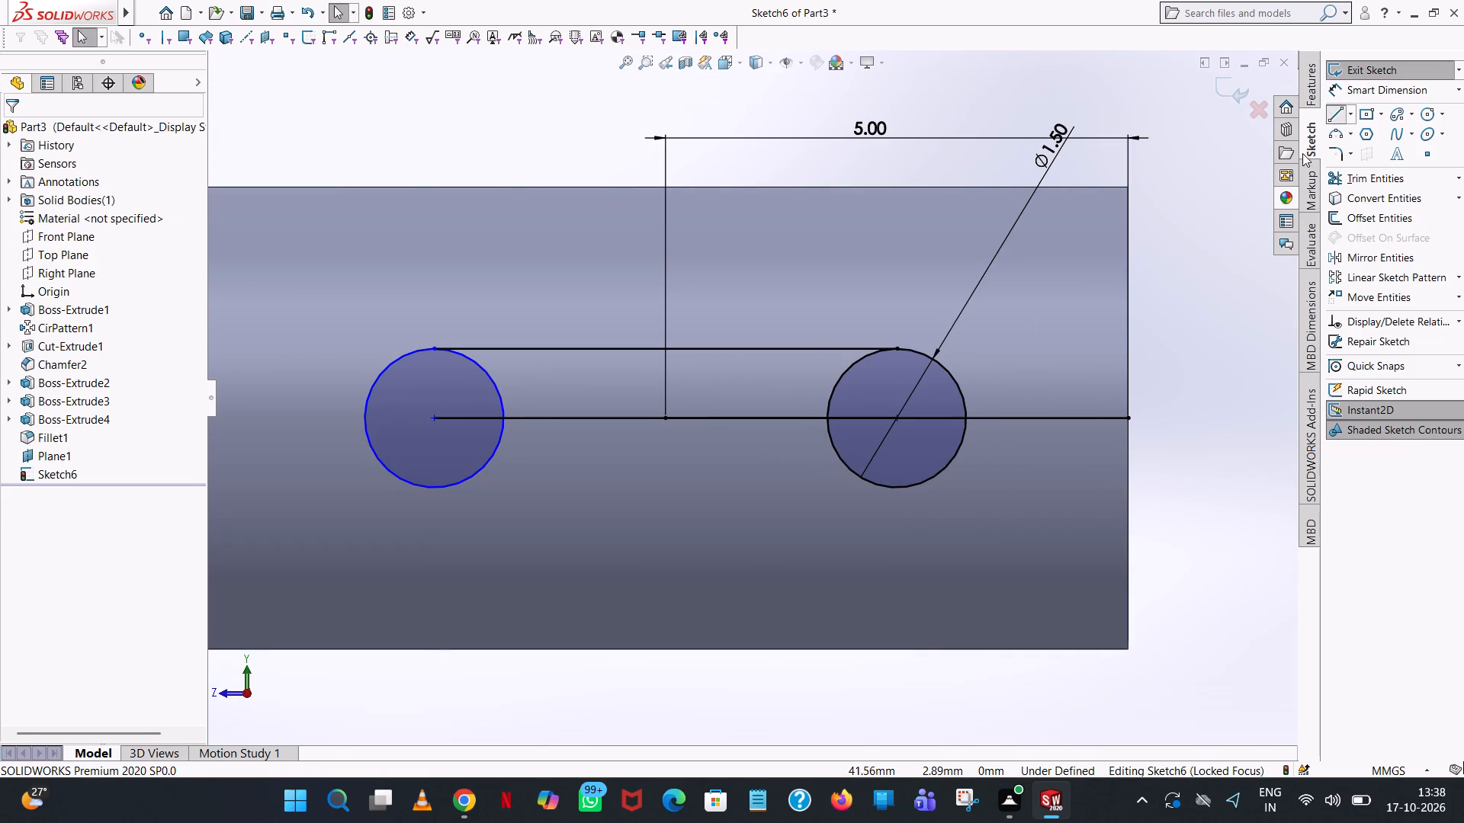
{"action": "left_click", "coordinate": [435, 488]}
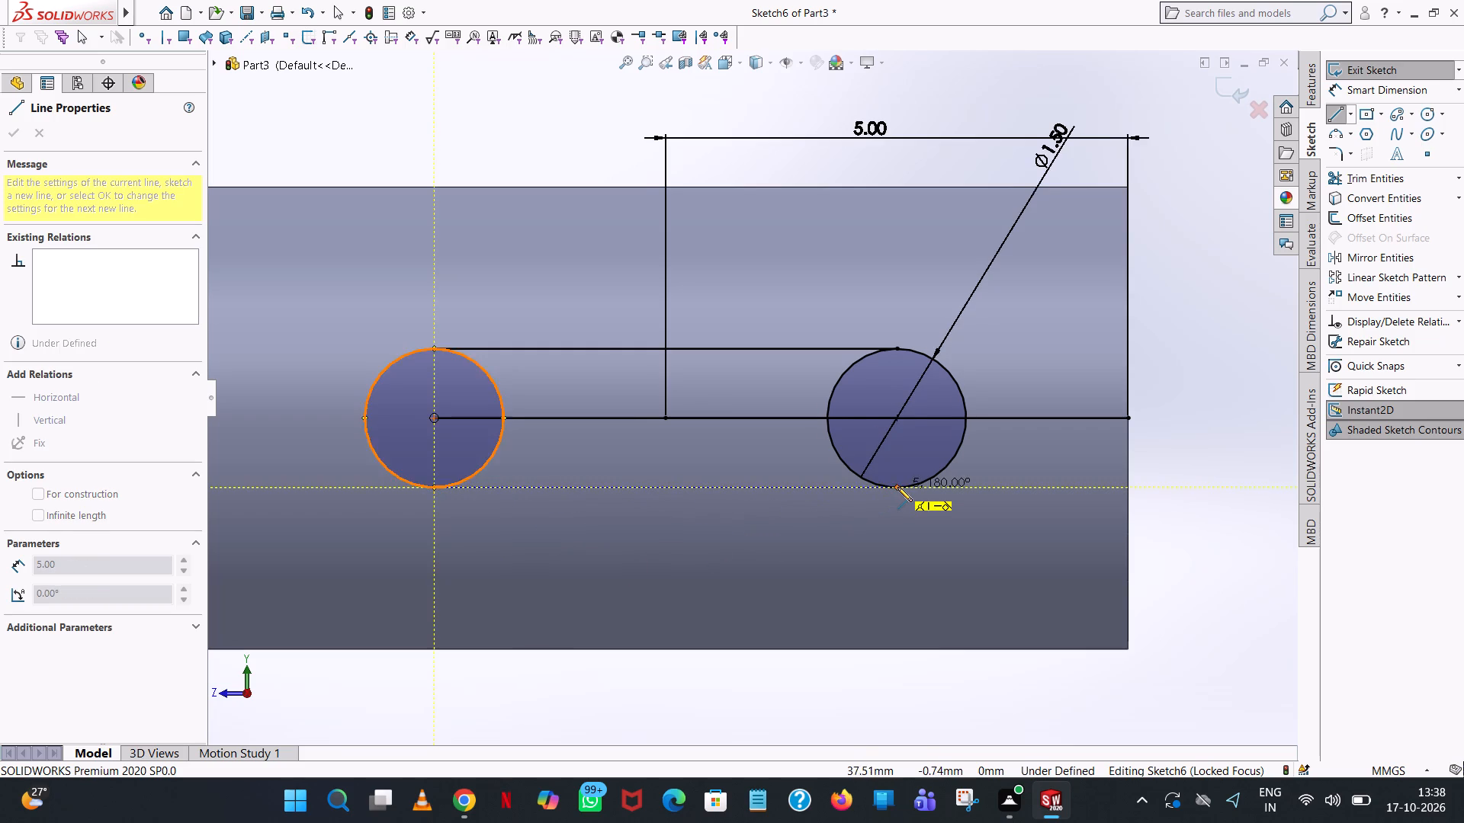
{"action": "left_click", "coordinate": [897, 487]}
{"action": "right_click", "coordinate": [897, 487]}
{"action": "left_click", "coordinate": [931, 490]}
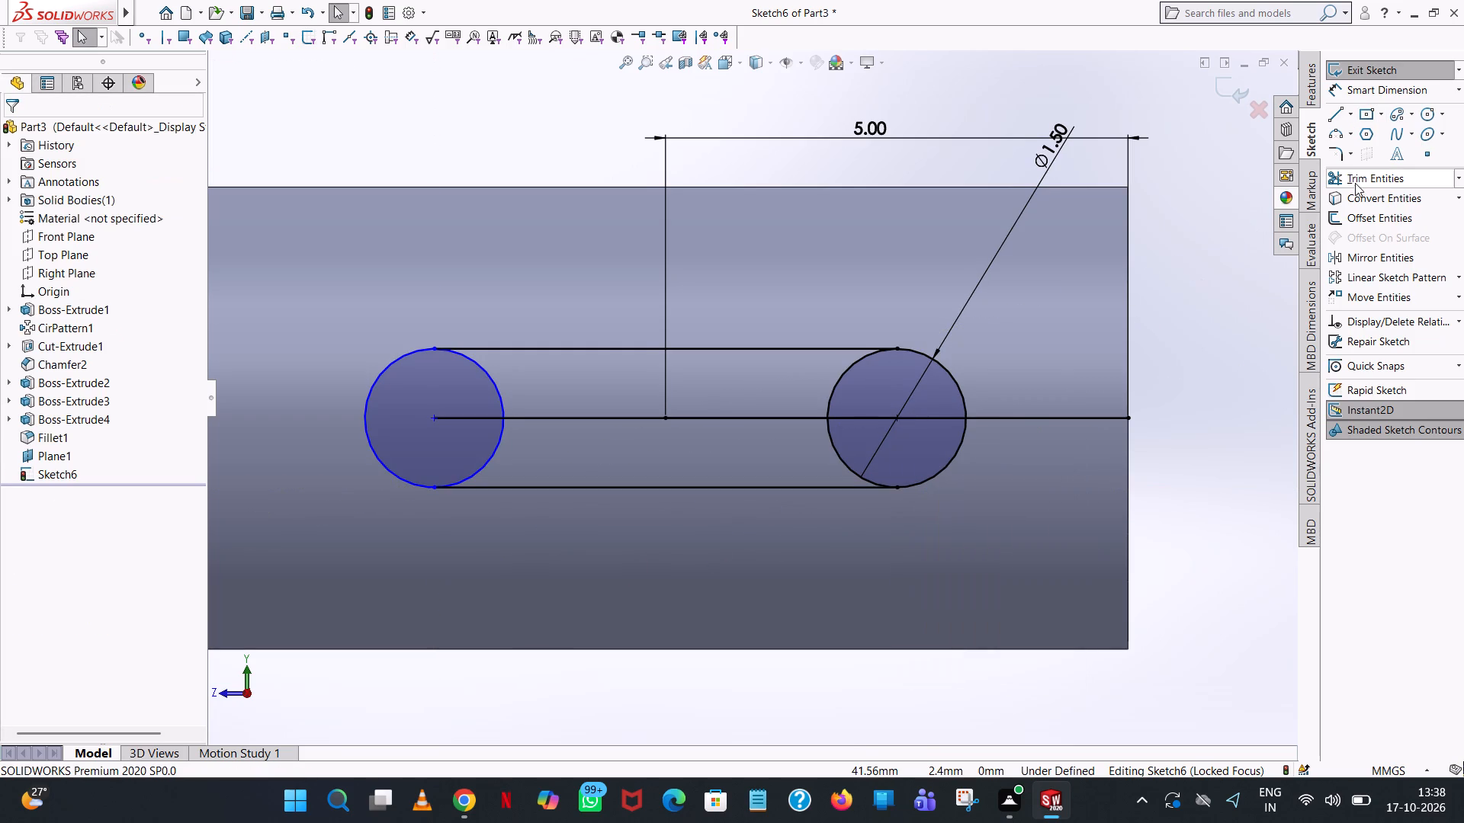
Trim away the inward-facing halves of both circles between the two horizontal lines.
{"action": "left_click", "coordinate": [1355, 185]}
{"action": "left_click", "coordinate": [840, 381]}
{"action": "left_click", "coordinate": [829, 441]}
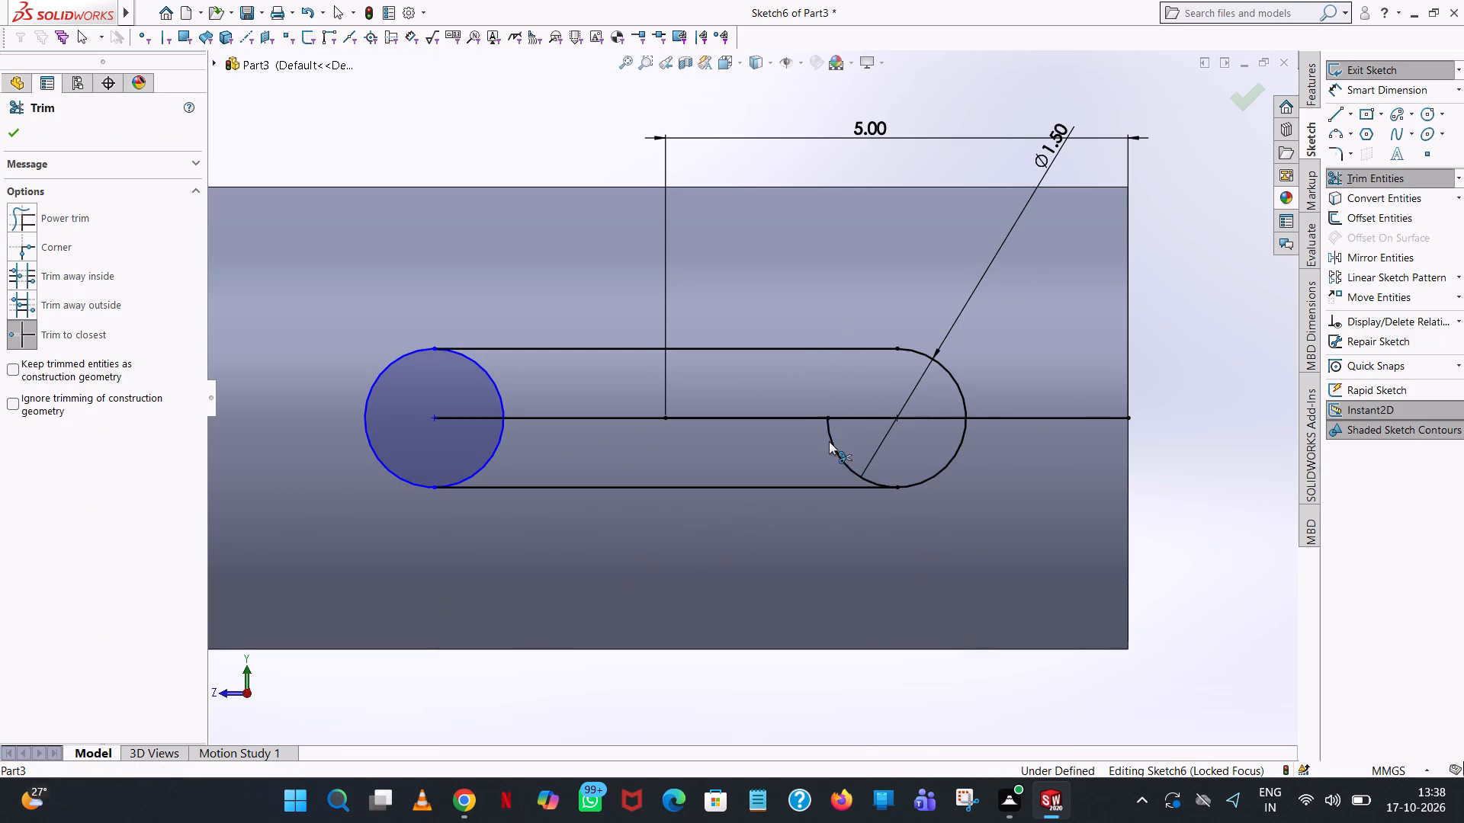
{"action": "left_click", "coordinate": [474, 363]}
{"action": "left_click", "coordinate": [496, 444]}
Trim away all segments of the horizontal centre lines inside and beyond the slot, accepting deletion of their relations.
{"action": "left_click", "coordinate": [515, 418]}
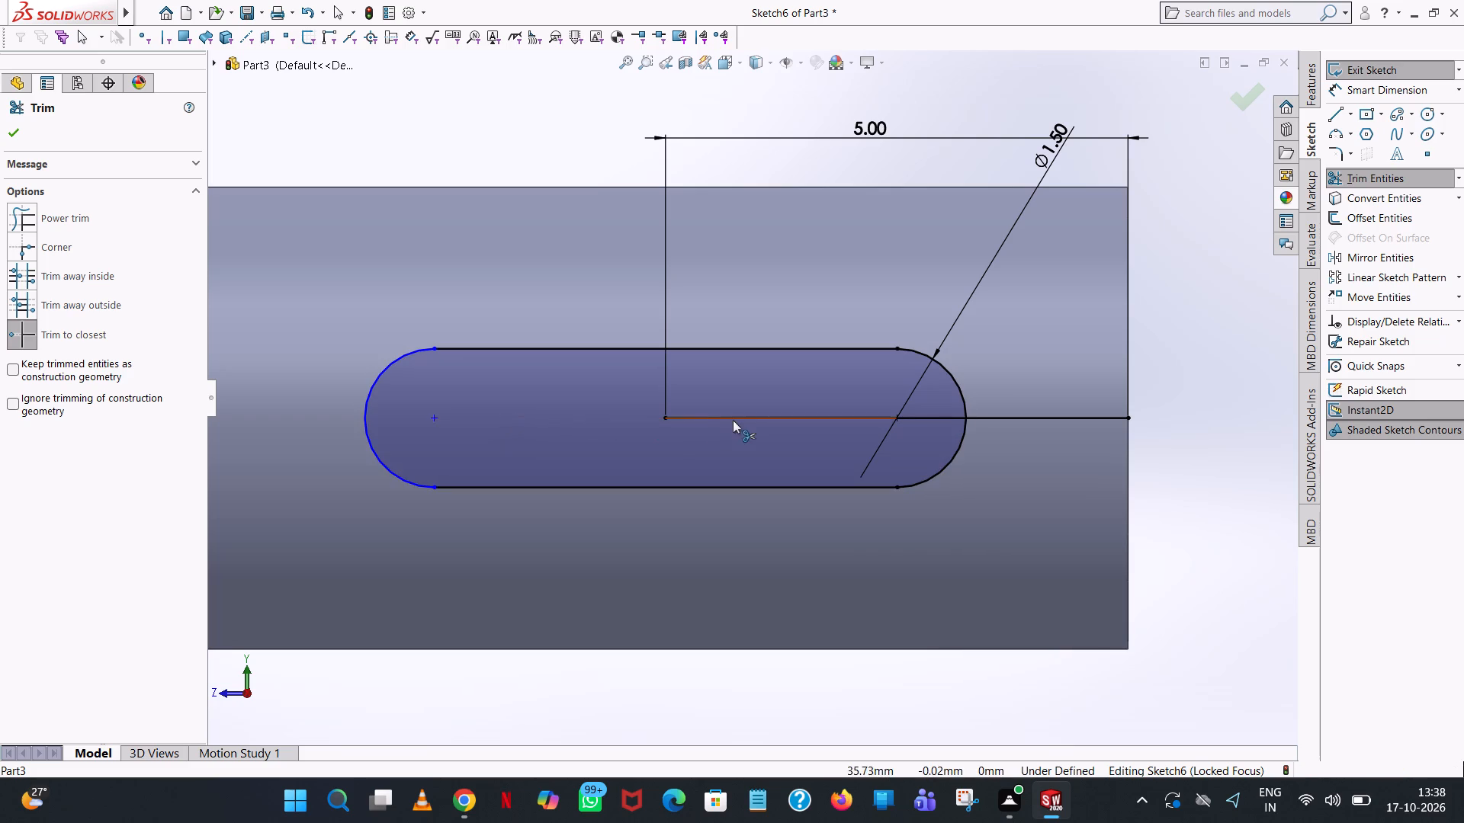
{"action": "left_click", "coordinate": [733, 420]}
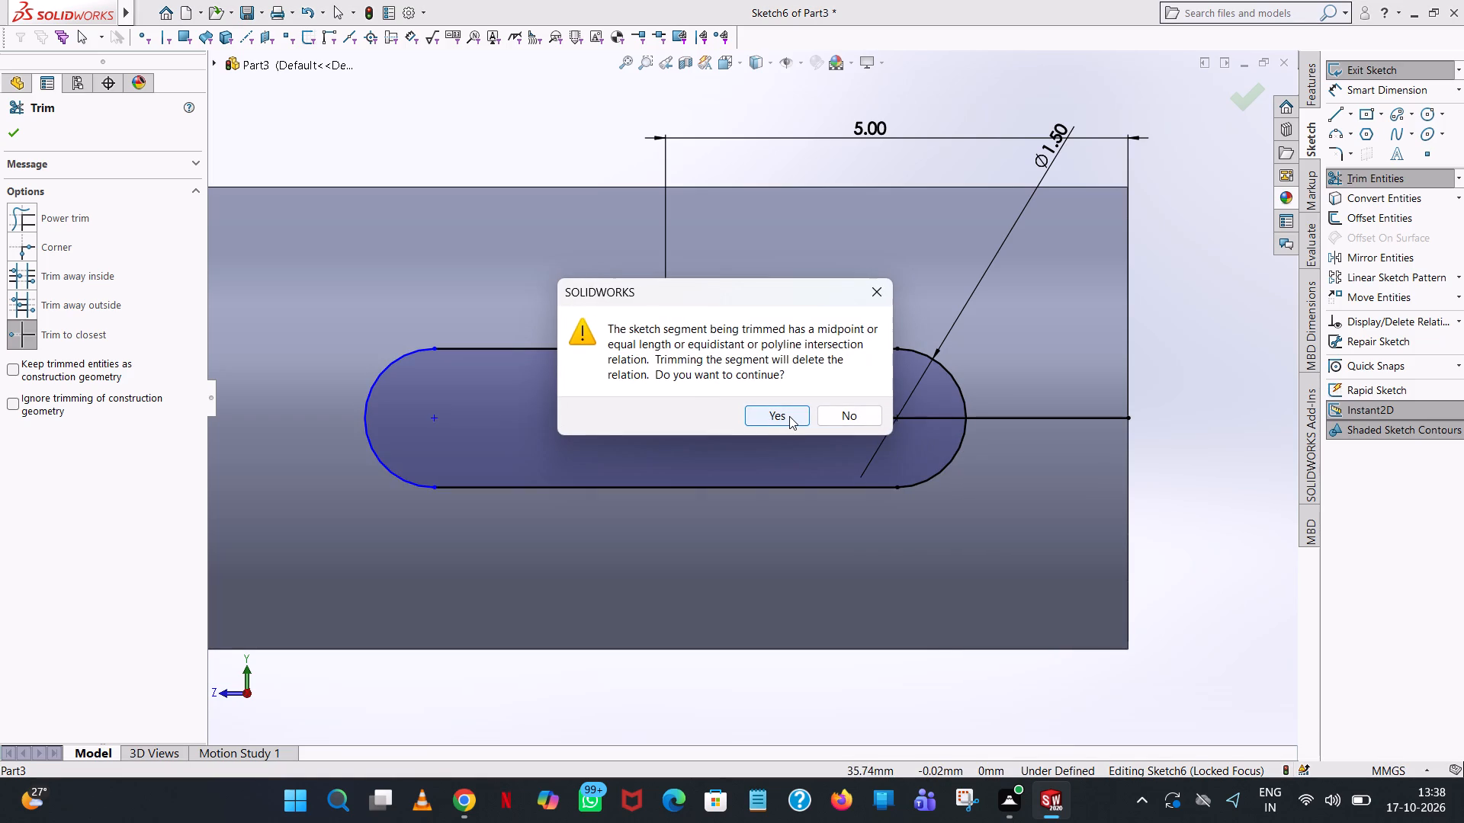
{"action": "left_click", "coordinate": [789, 416]}
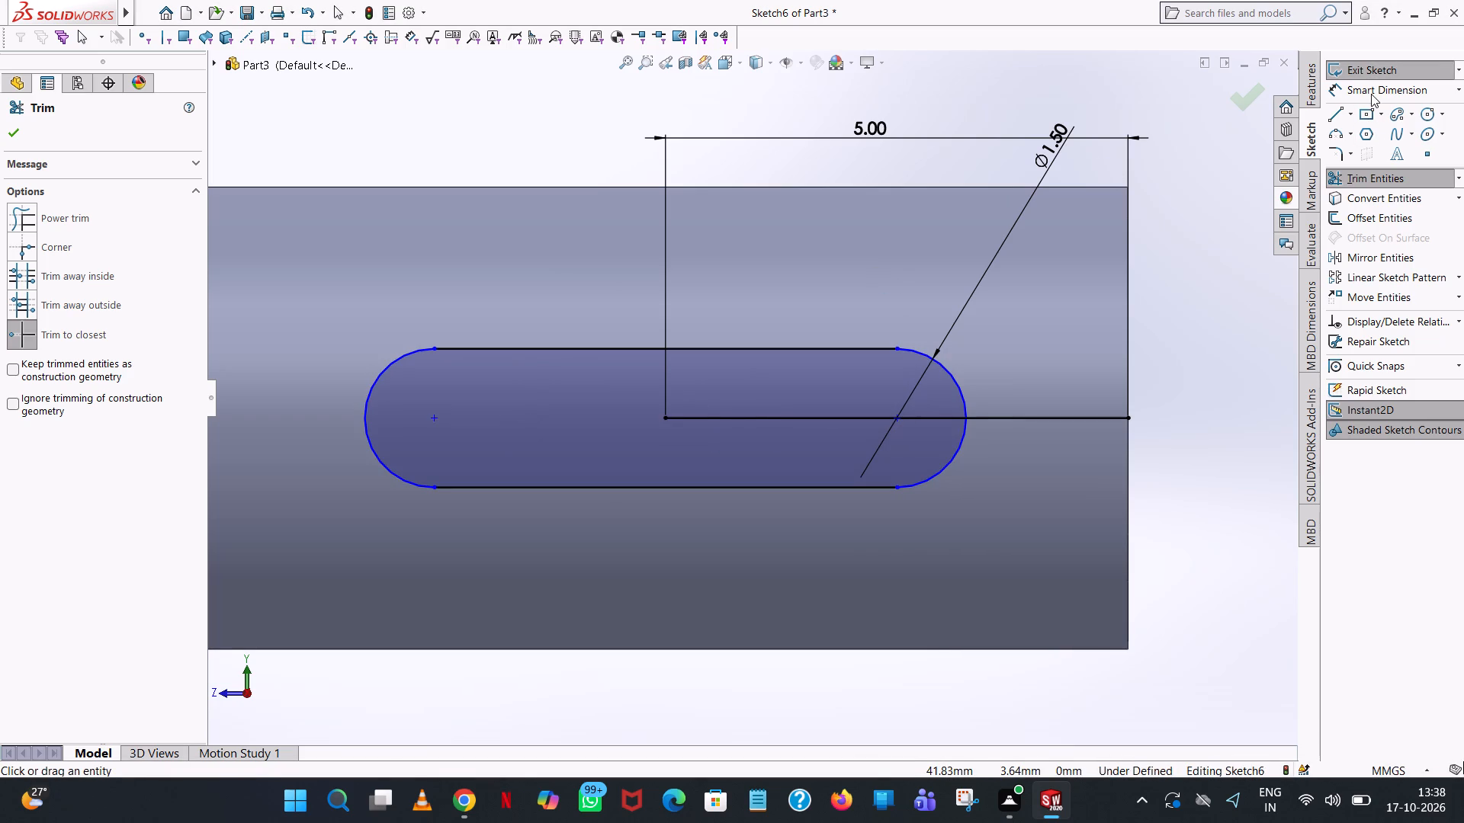
{"action": "left_click", "coordinate": [731, 416]}
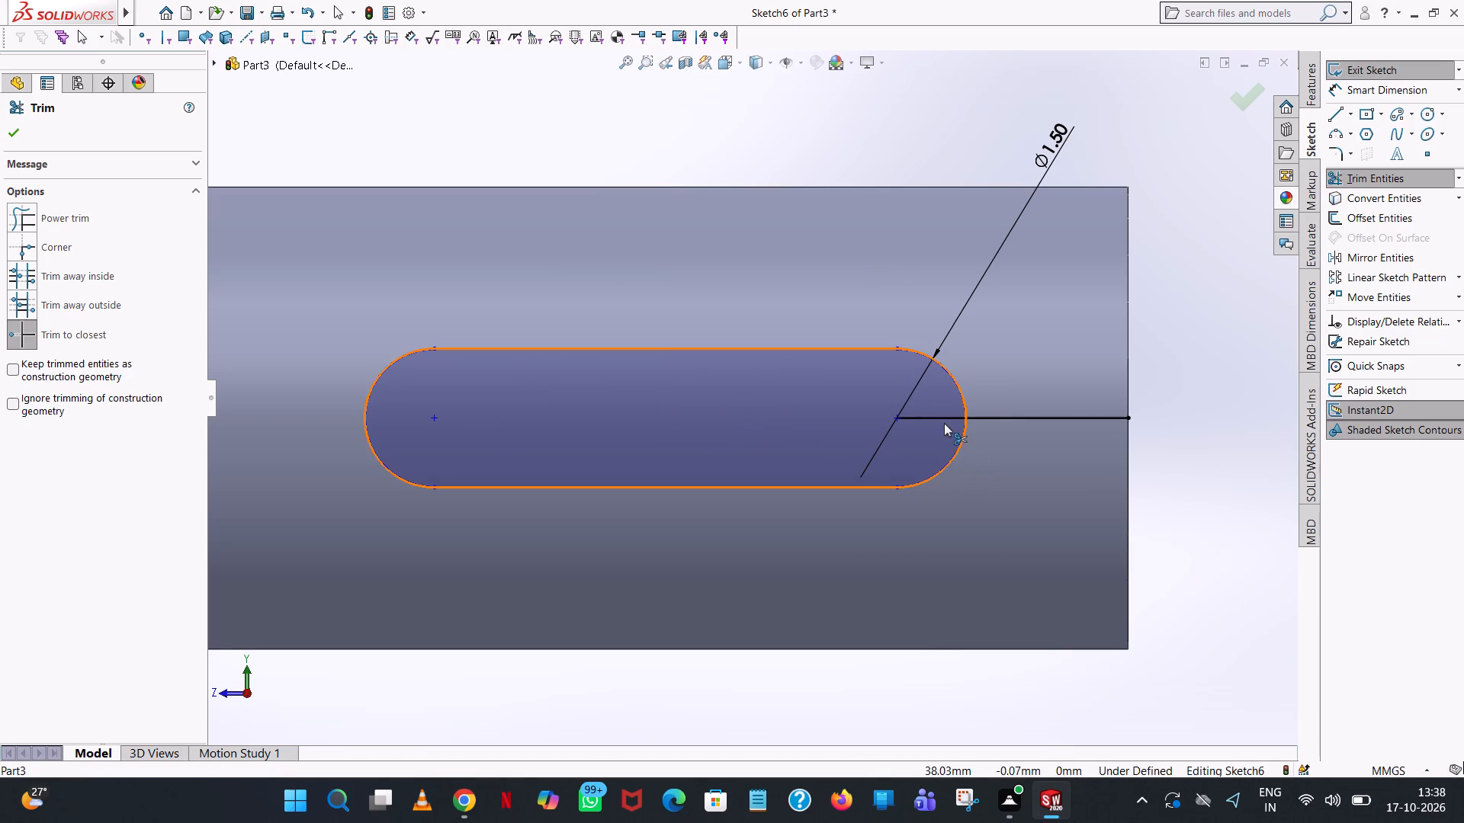
{"action": "left_click", "coordinate": [944, 423]}
{"action": "left_click", "coordinate": [1003, 424]}
{"action": "left_click", "coordinate": [1012, 422]}
{"action": "left_click", "coordinate": [909, 411]}
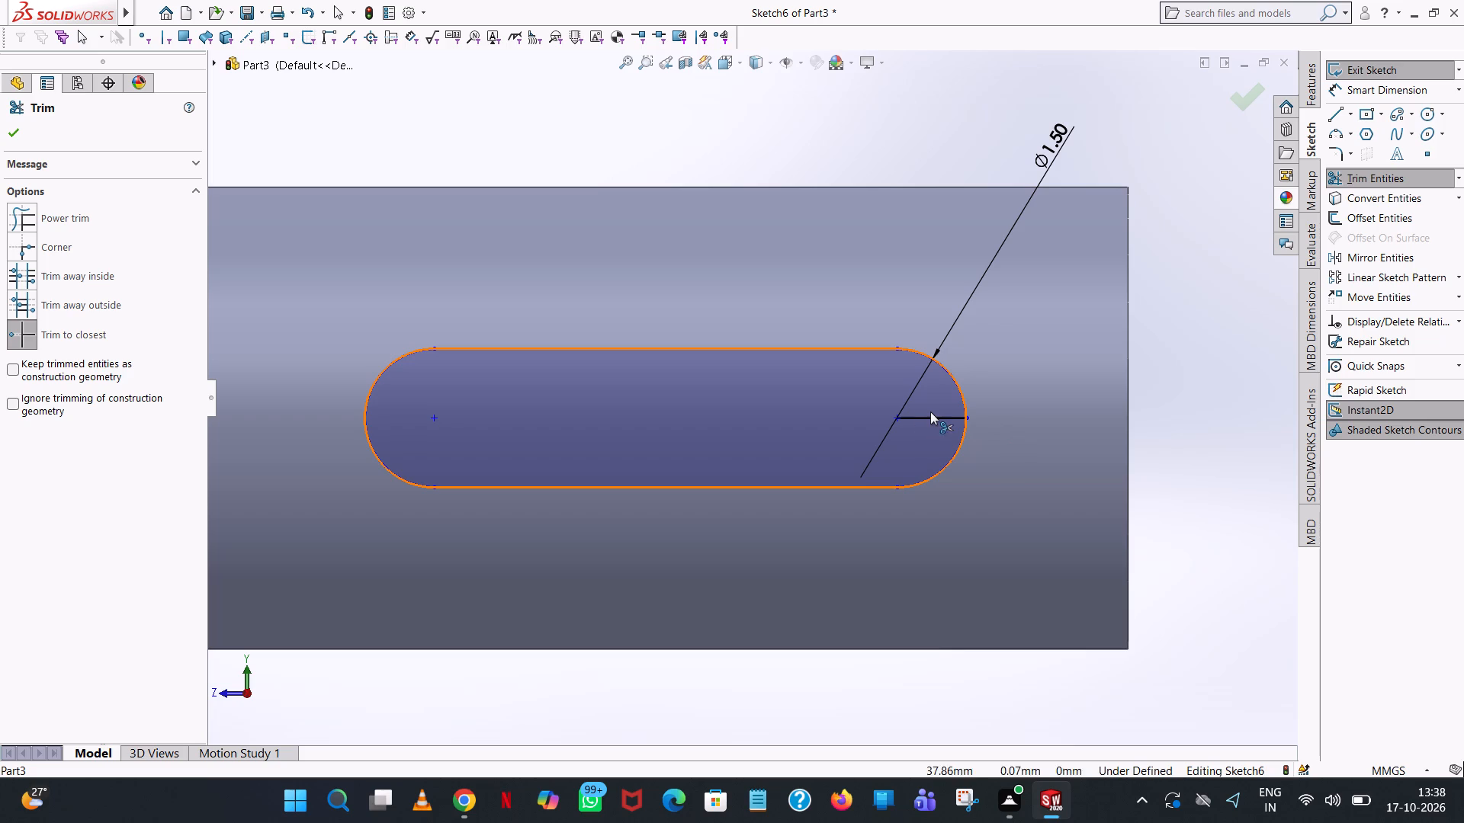
{"action": "double_click", "coordinate": [932, 411]}
{"action": "left_click", "coordinate": [933, 416]}
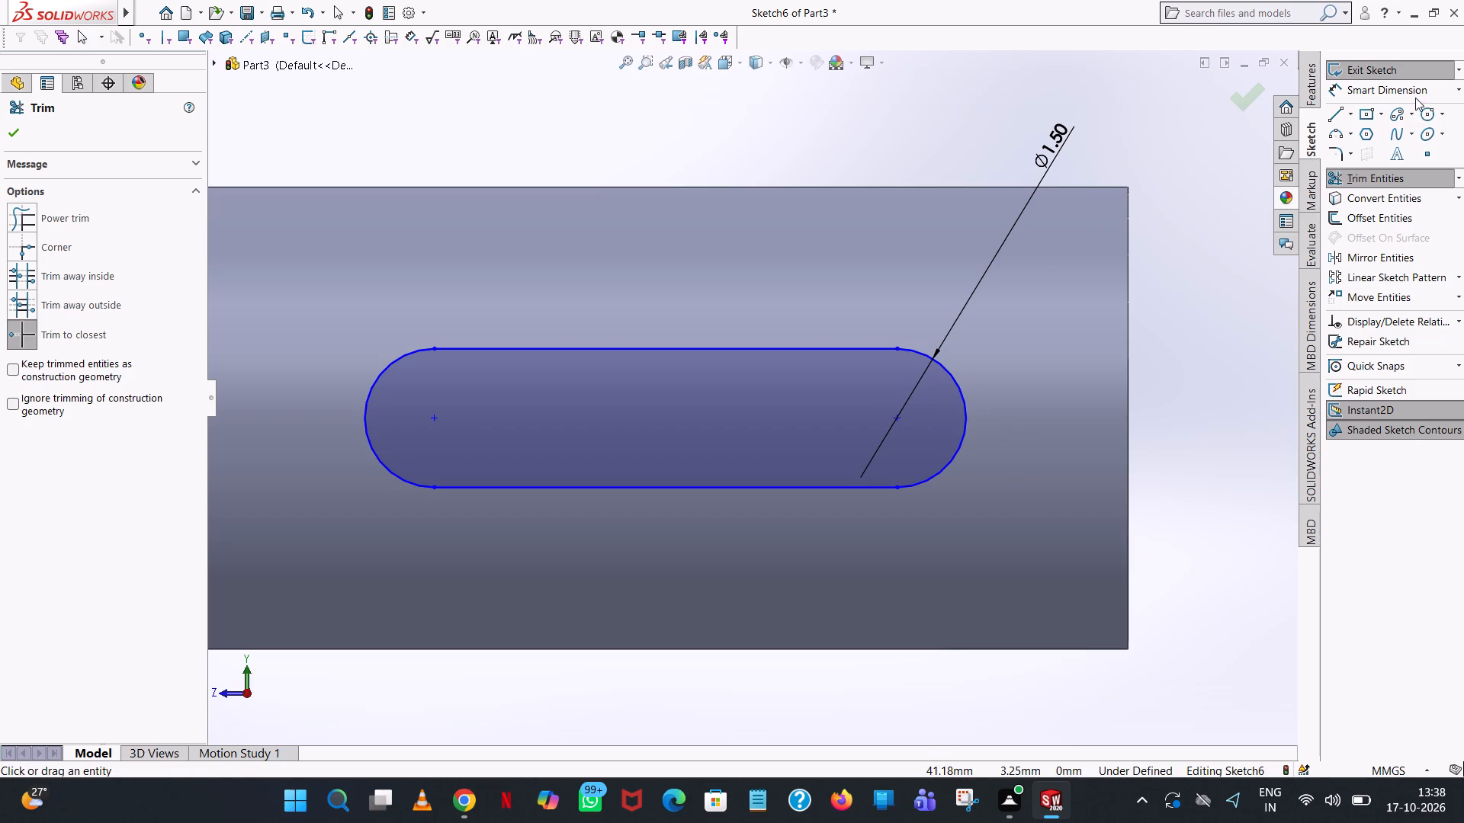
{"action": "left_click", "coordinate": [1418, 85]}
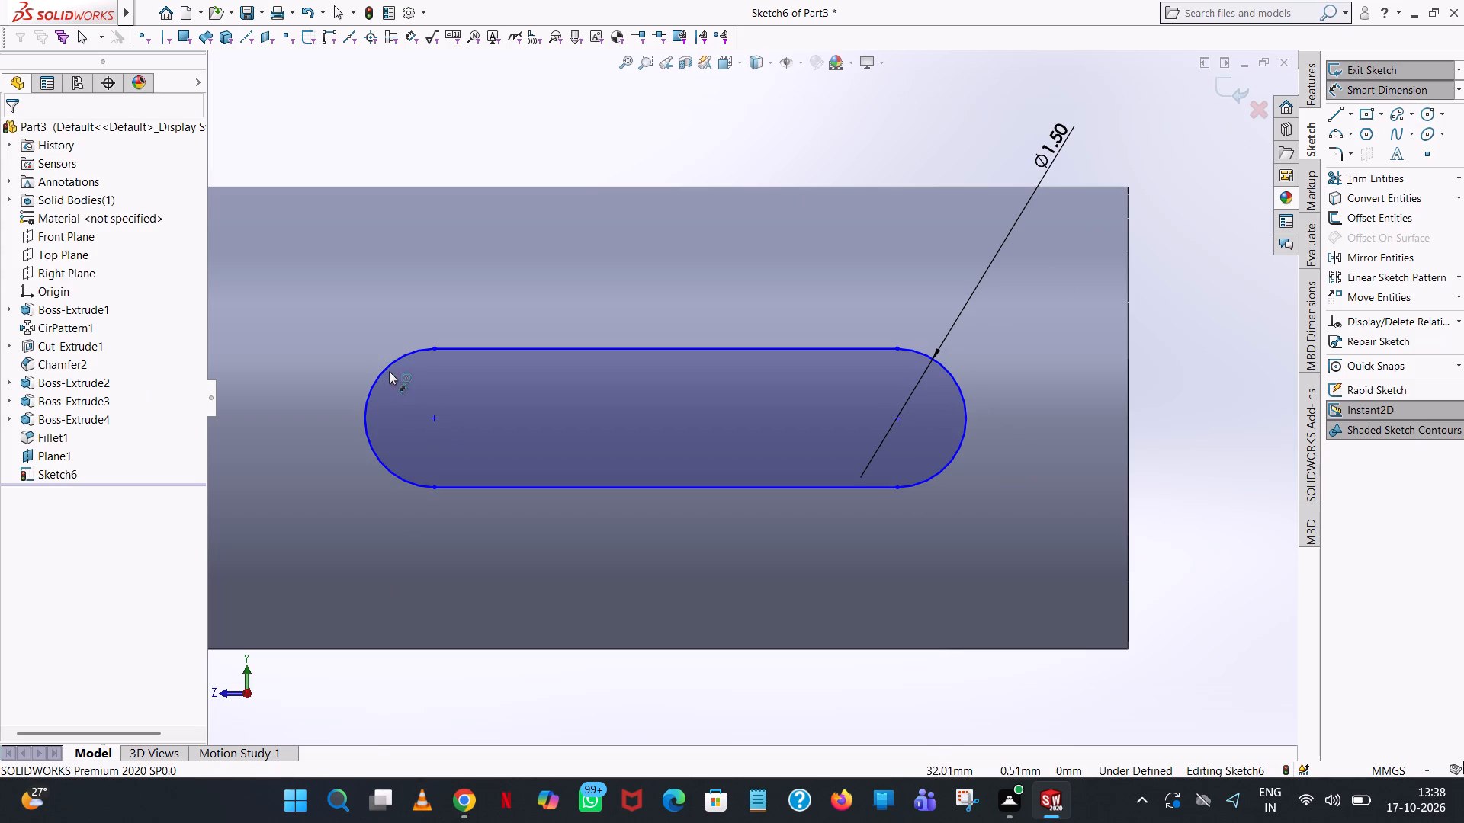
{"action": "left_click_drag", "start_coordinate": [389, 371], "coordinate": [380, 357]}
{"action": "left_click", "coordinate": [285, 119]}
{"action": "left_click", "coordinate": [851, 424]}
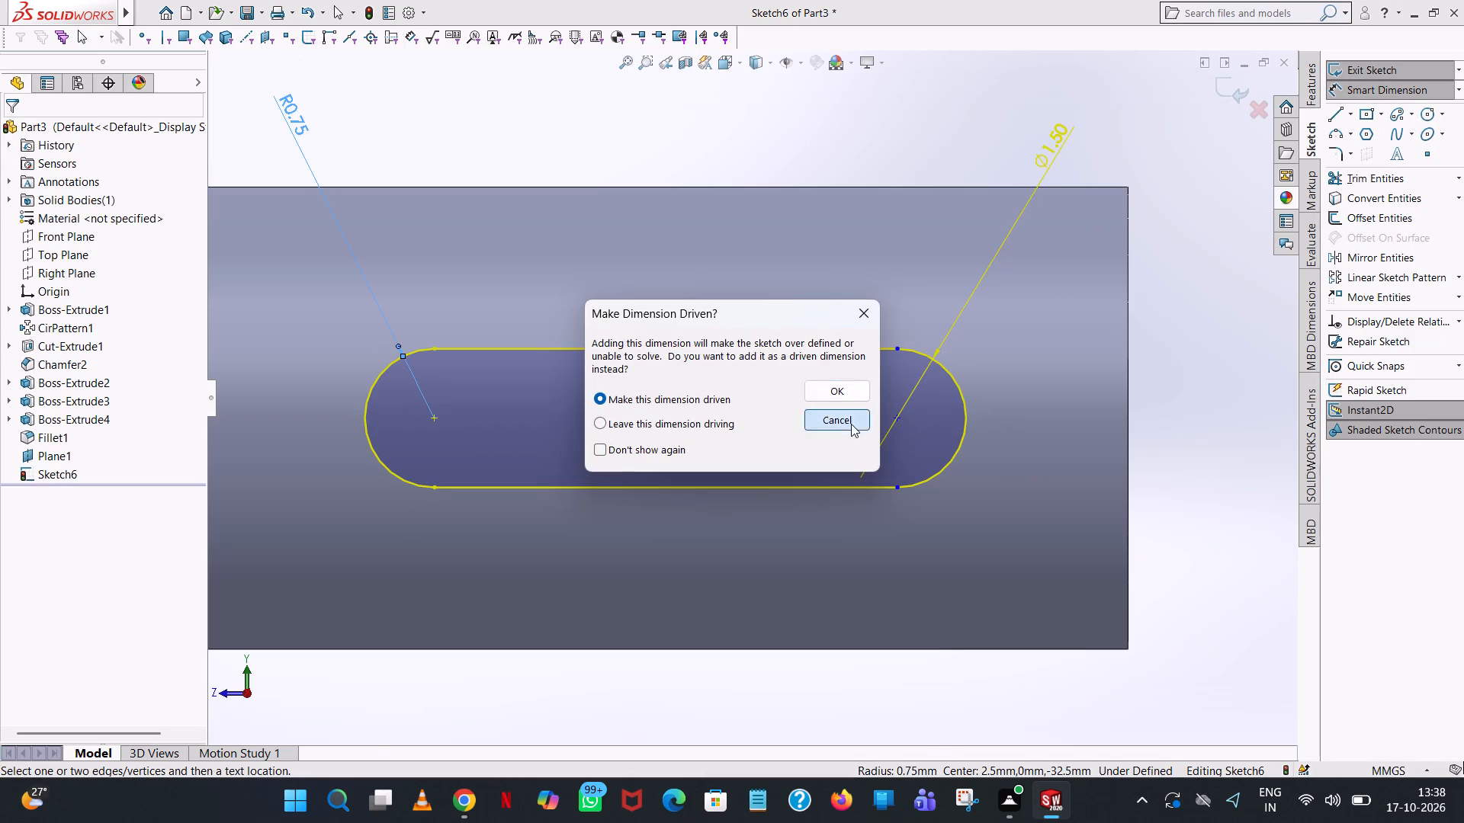
Dimension the slot's lower straight edge at 5 mm.
{"action": "left_click", "coordinate": [765, 483]}
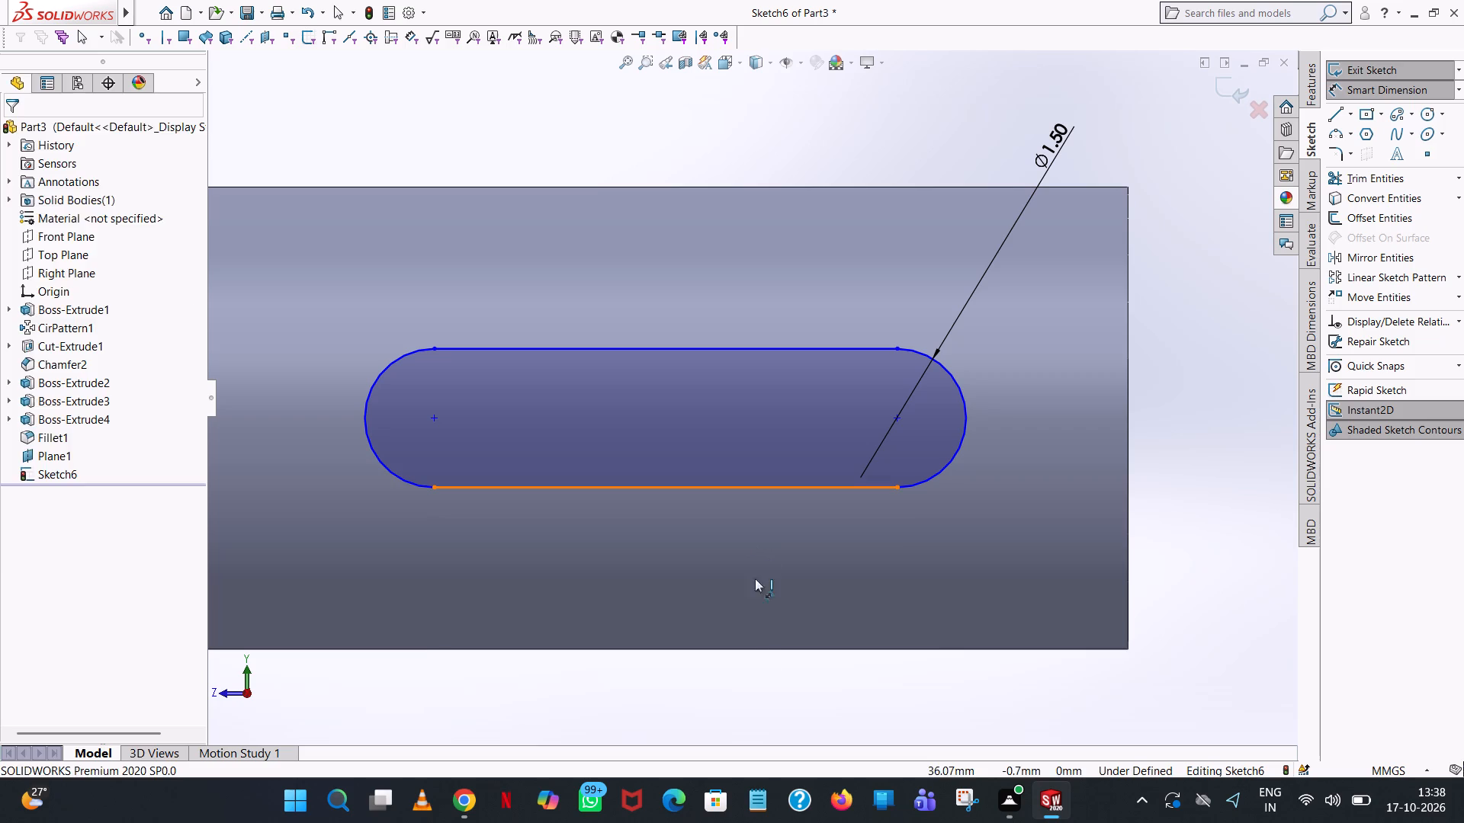
{"action": "left_click", "coordinate": [755, 660]}
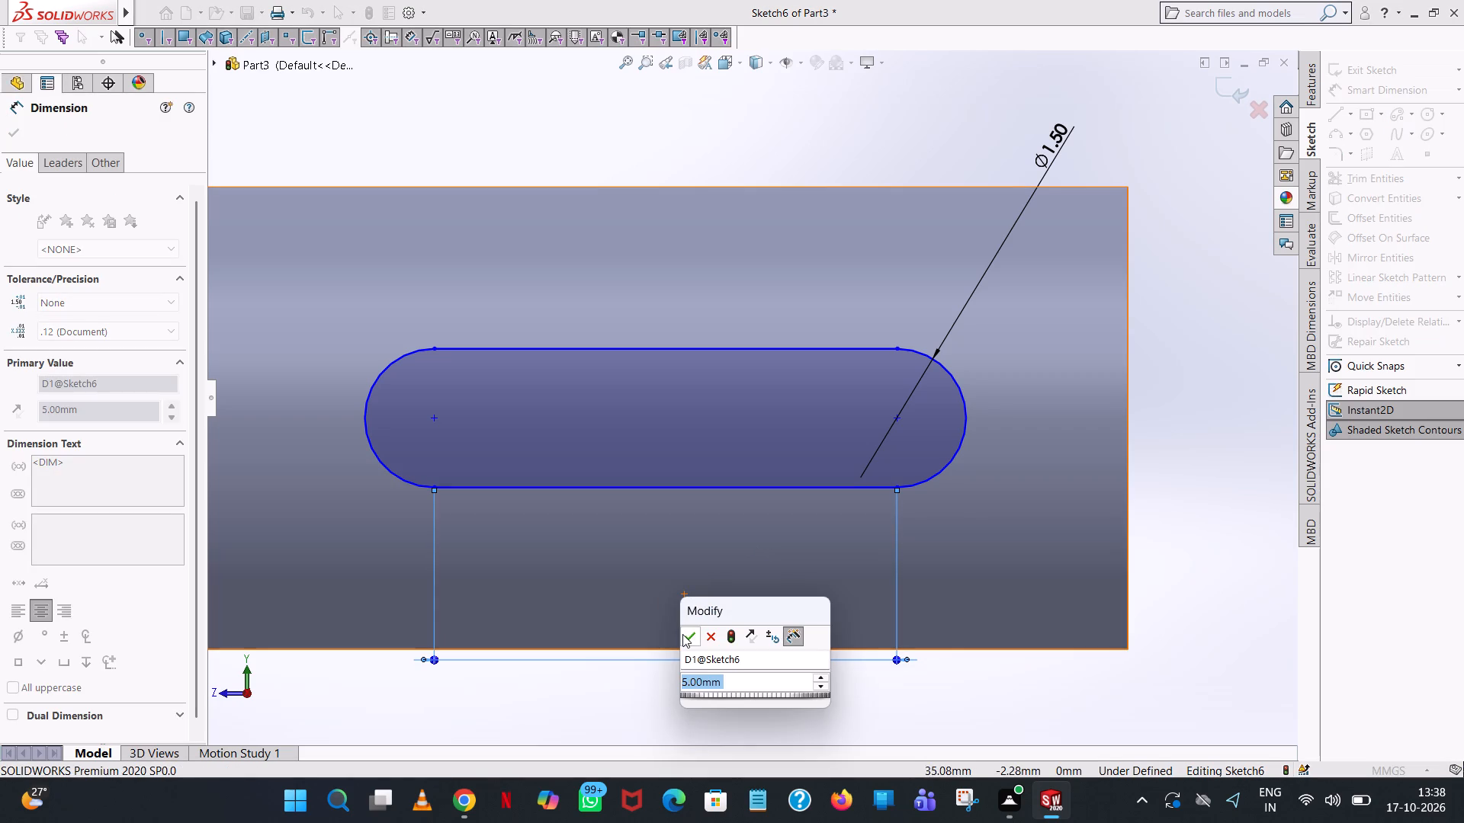
{"action": "left_click", "coordinate": [682, 634]}
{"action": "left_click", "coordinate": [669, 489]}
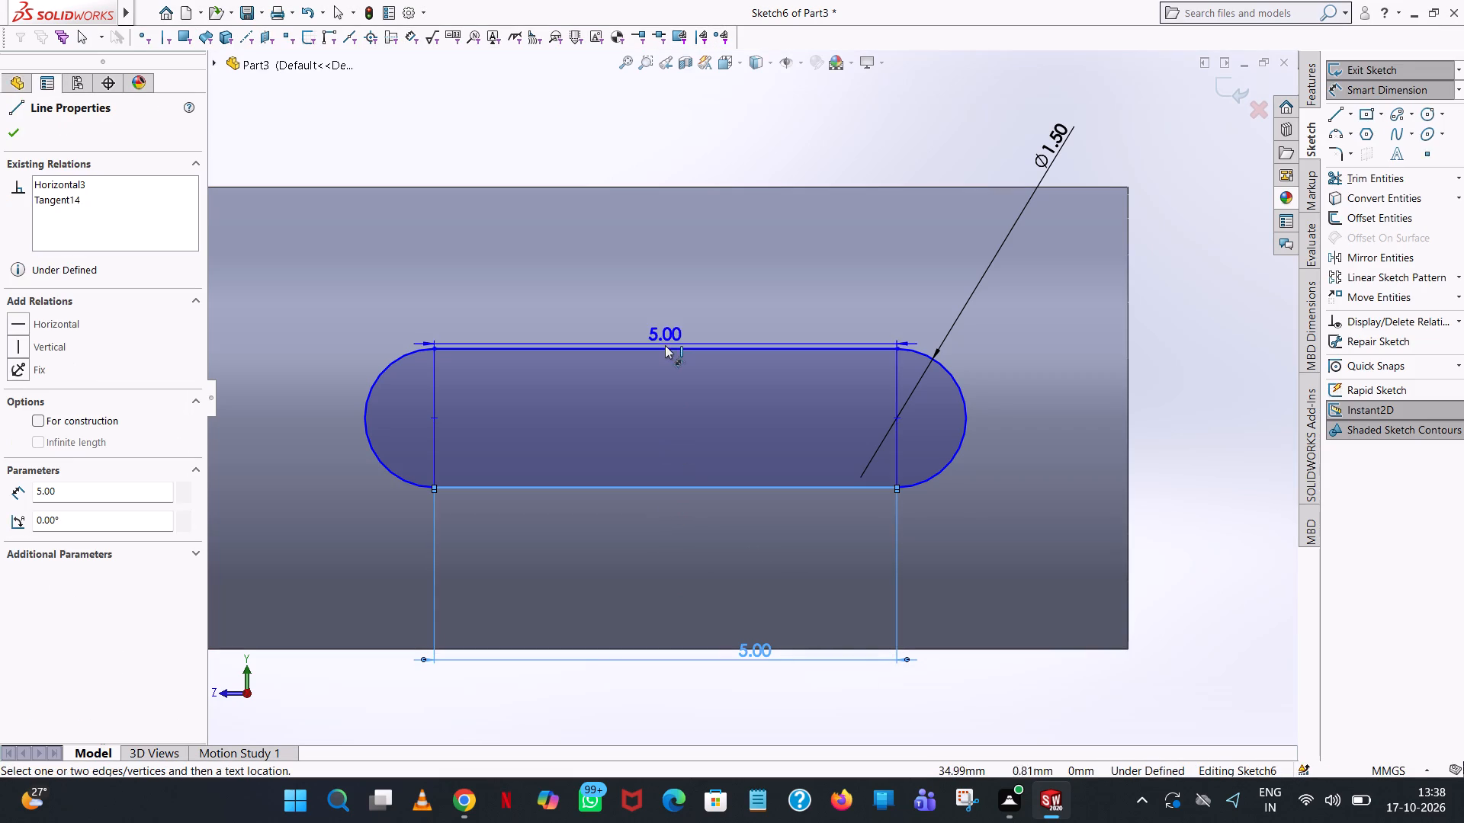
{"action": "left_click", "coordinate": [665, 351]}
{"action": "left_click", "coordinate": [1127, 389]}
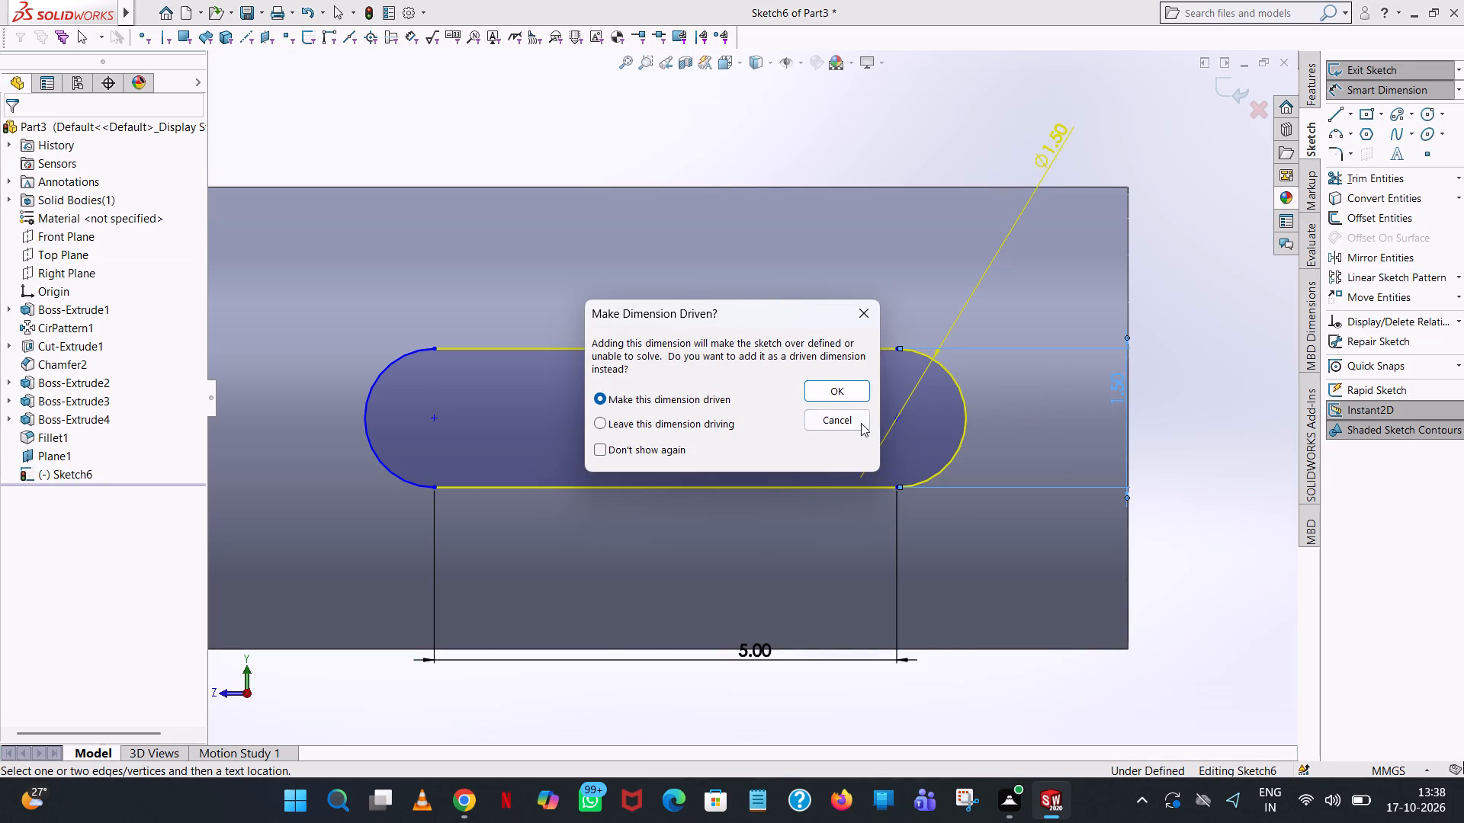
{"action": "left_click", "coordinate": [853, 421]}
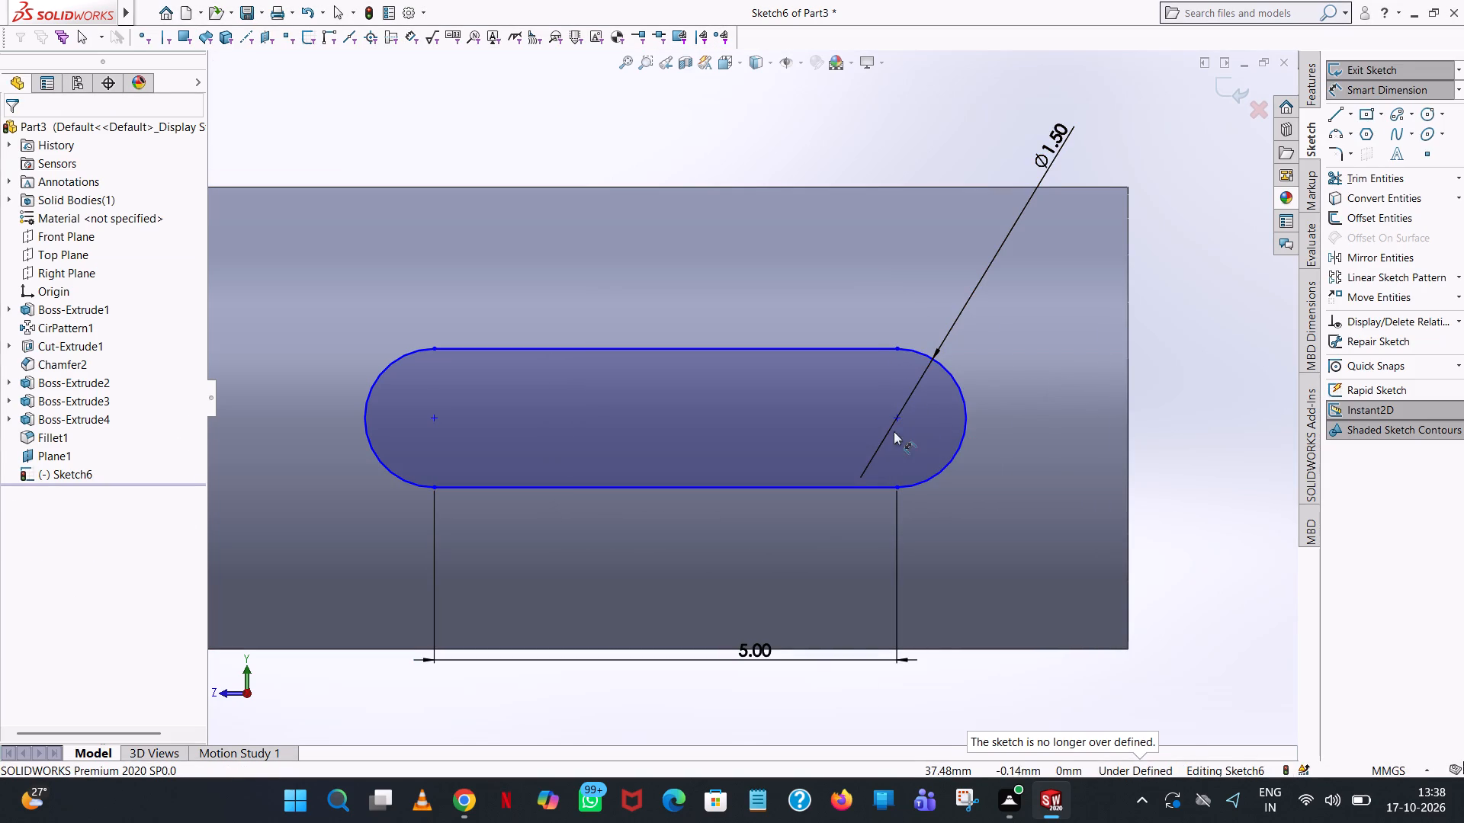
Dimension the slot's outer arc centre 2.5 mm from the shaft's end face and 2.5 mm from its upper edge.
{"action": "left_click", "coordinate": [896, 417]}
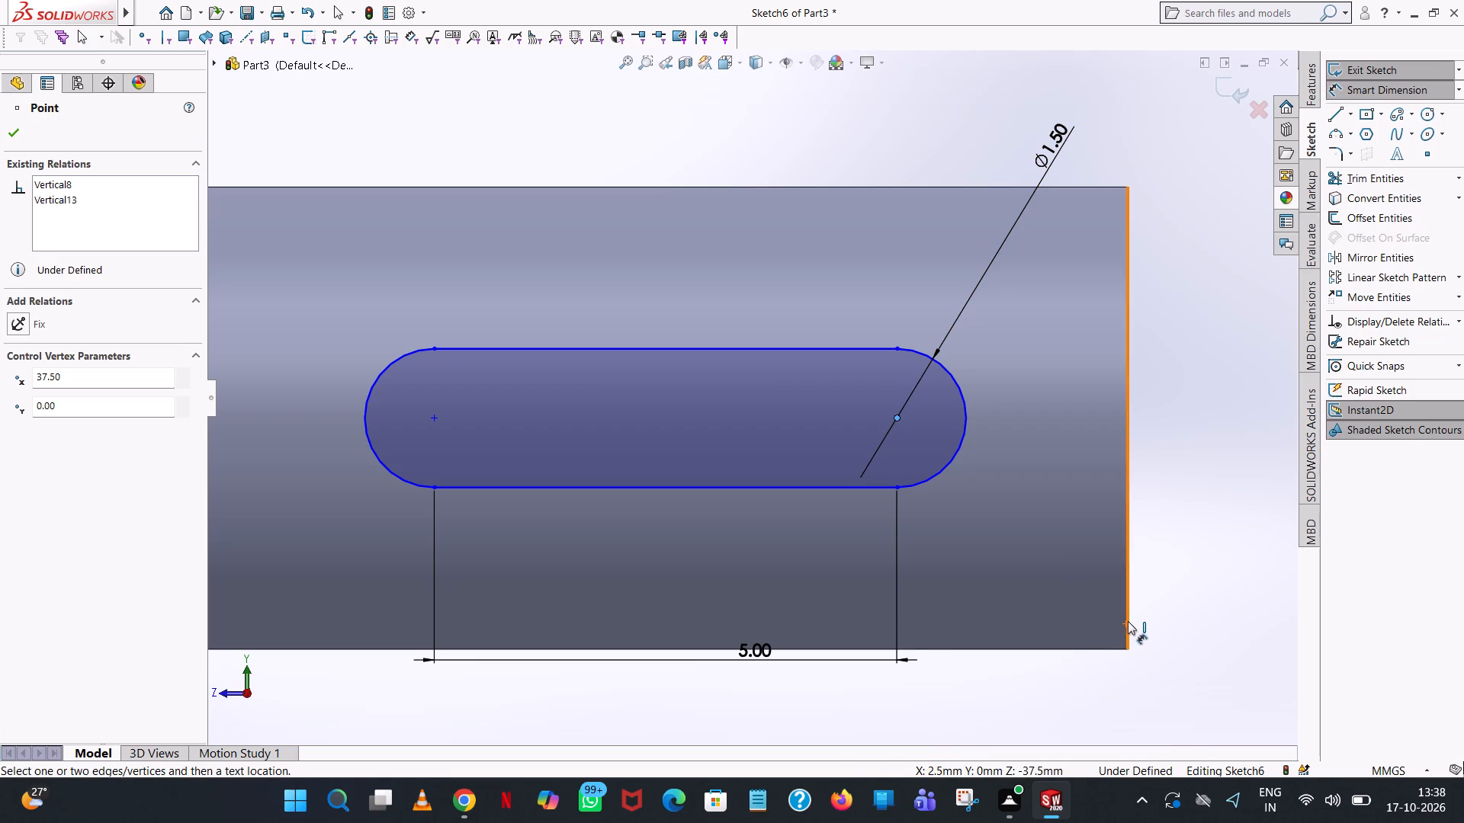
{"action": "left_click", "coordinate": [1128, 621]}
{"action": "left_click", "coordinate": [1138, 719]}
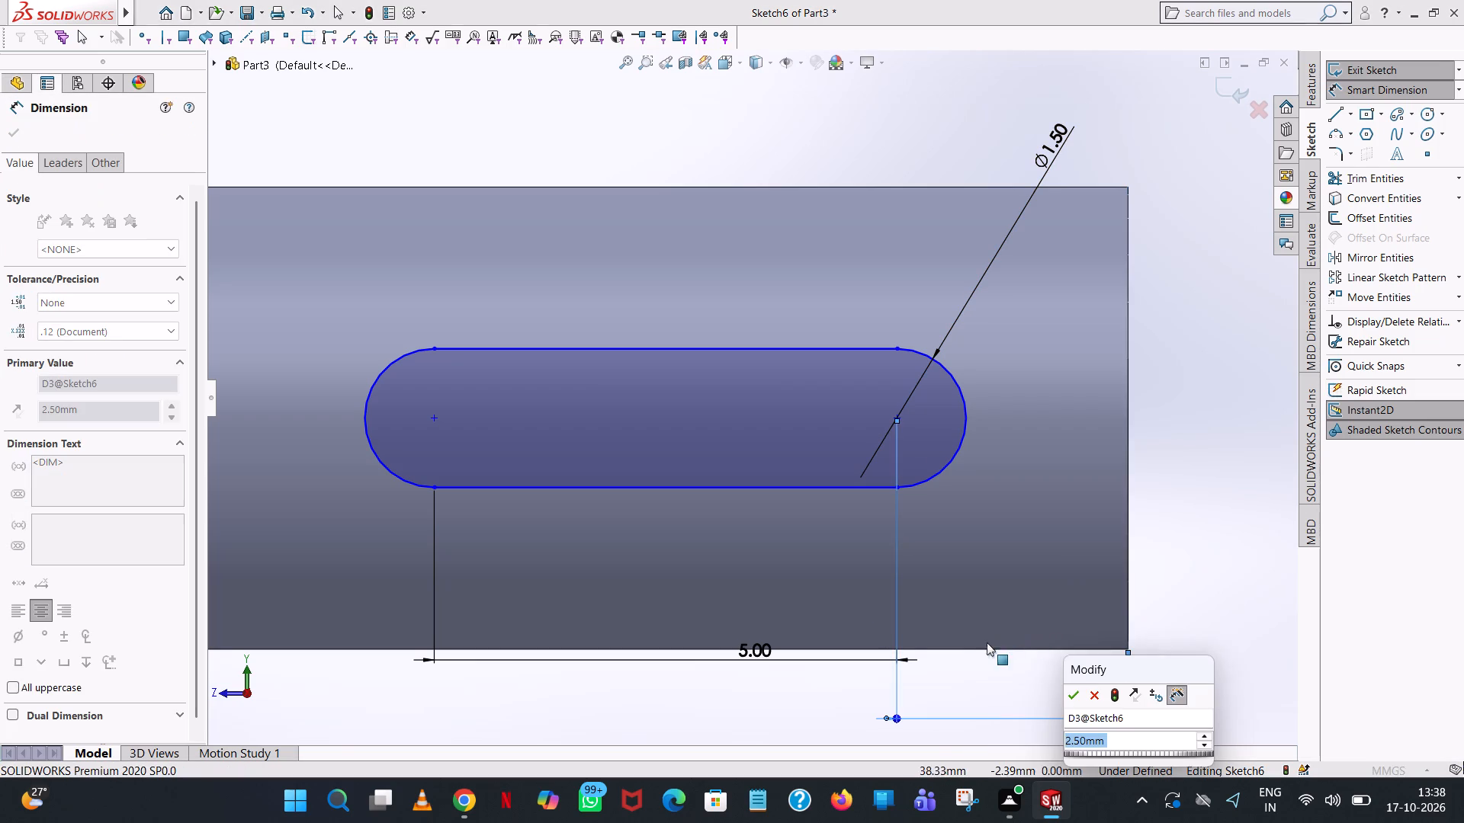
{"action": "left_click", "coordinate": [1061, 691]}
{"action": "left_click", "coordinate": [1071, 693]}
{"action": "left_click", "coordinate": [1199, 491]}
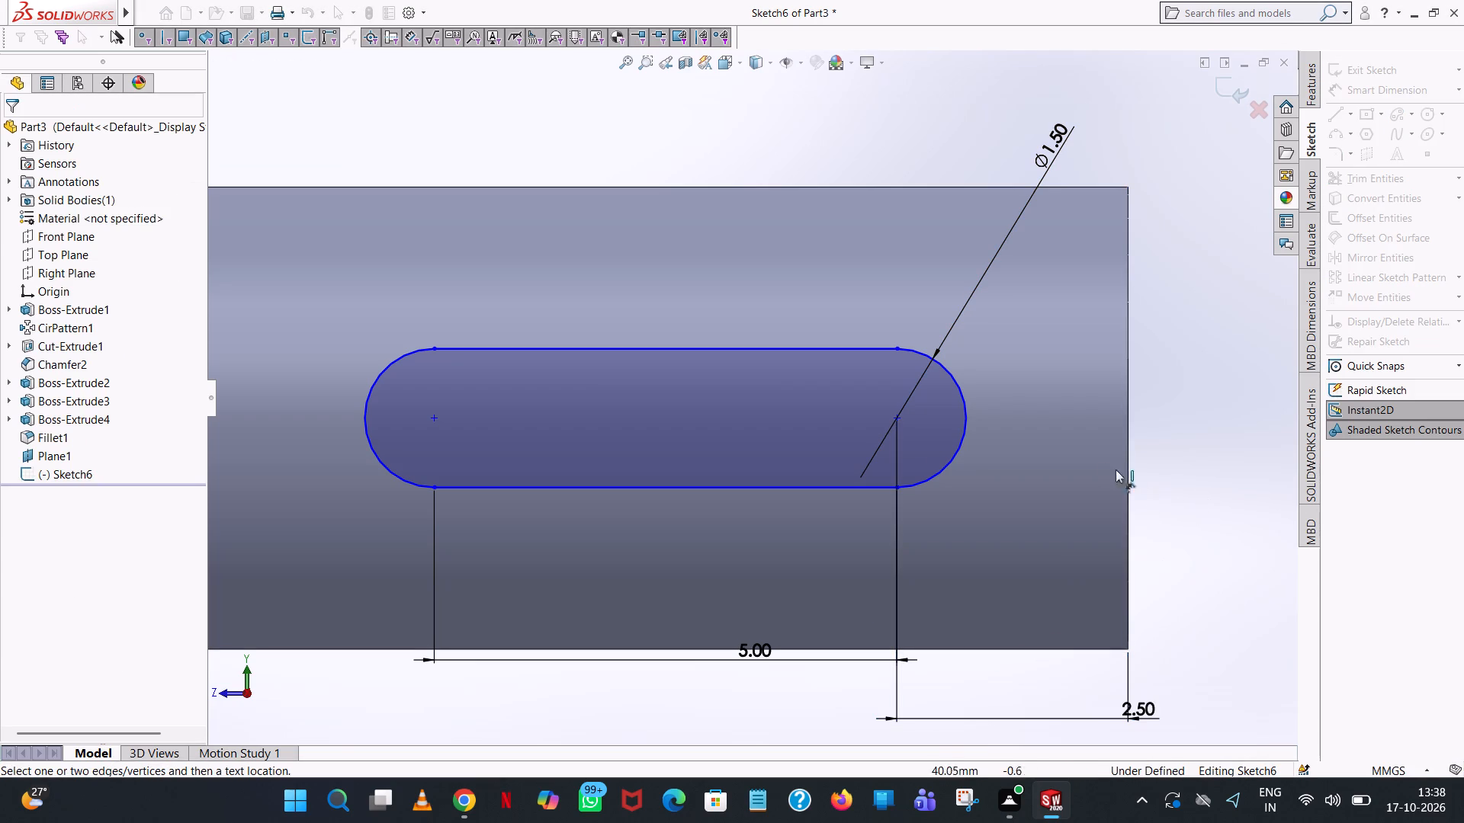
{"action": "left_click", "coordinate": [897, 417]}
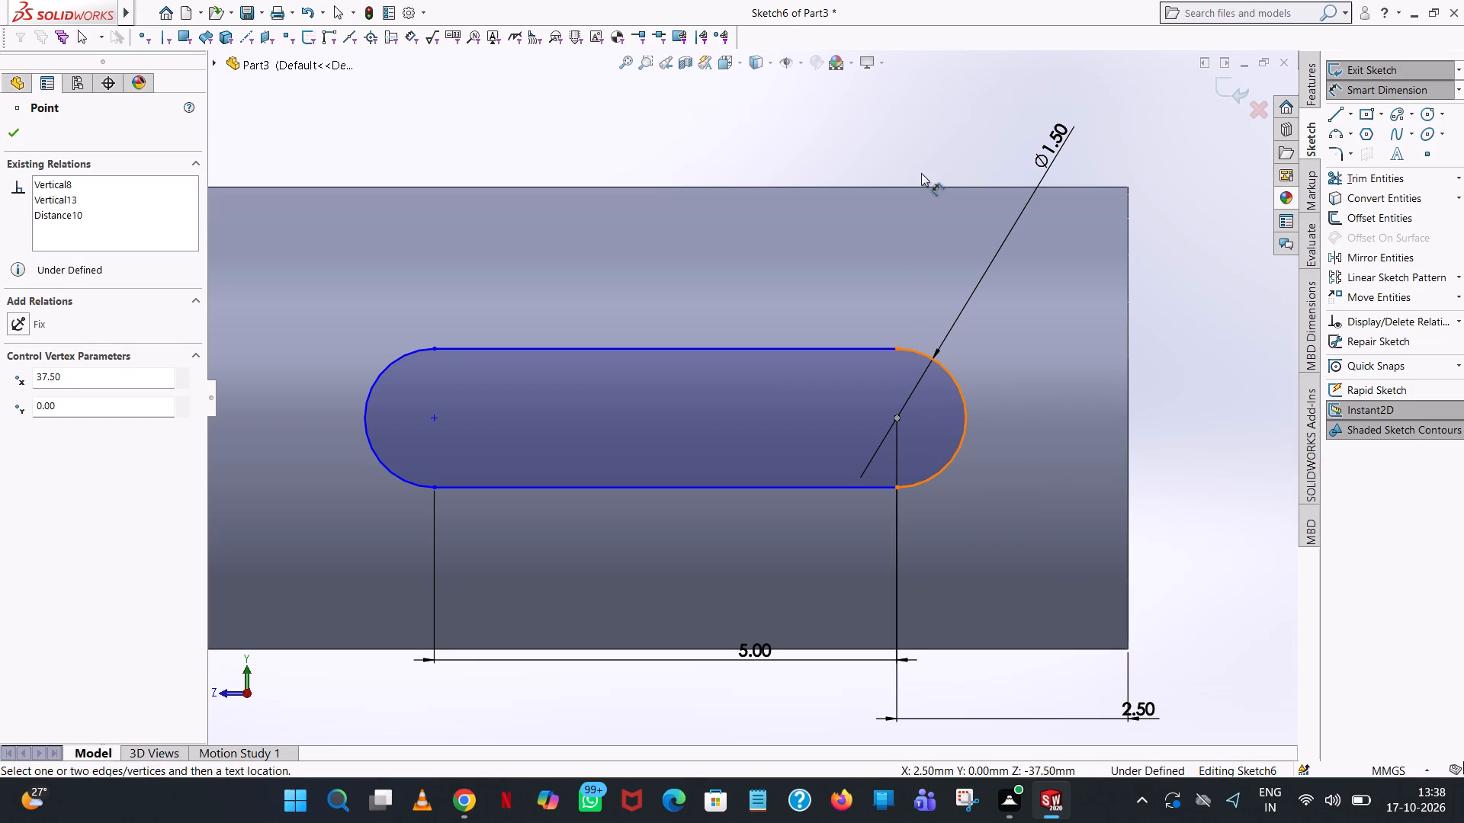
{"action": "left_click", "coordinate": [920, 187]}
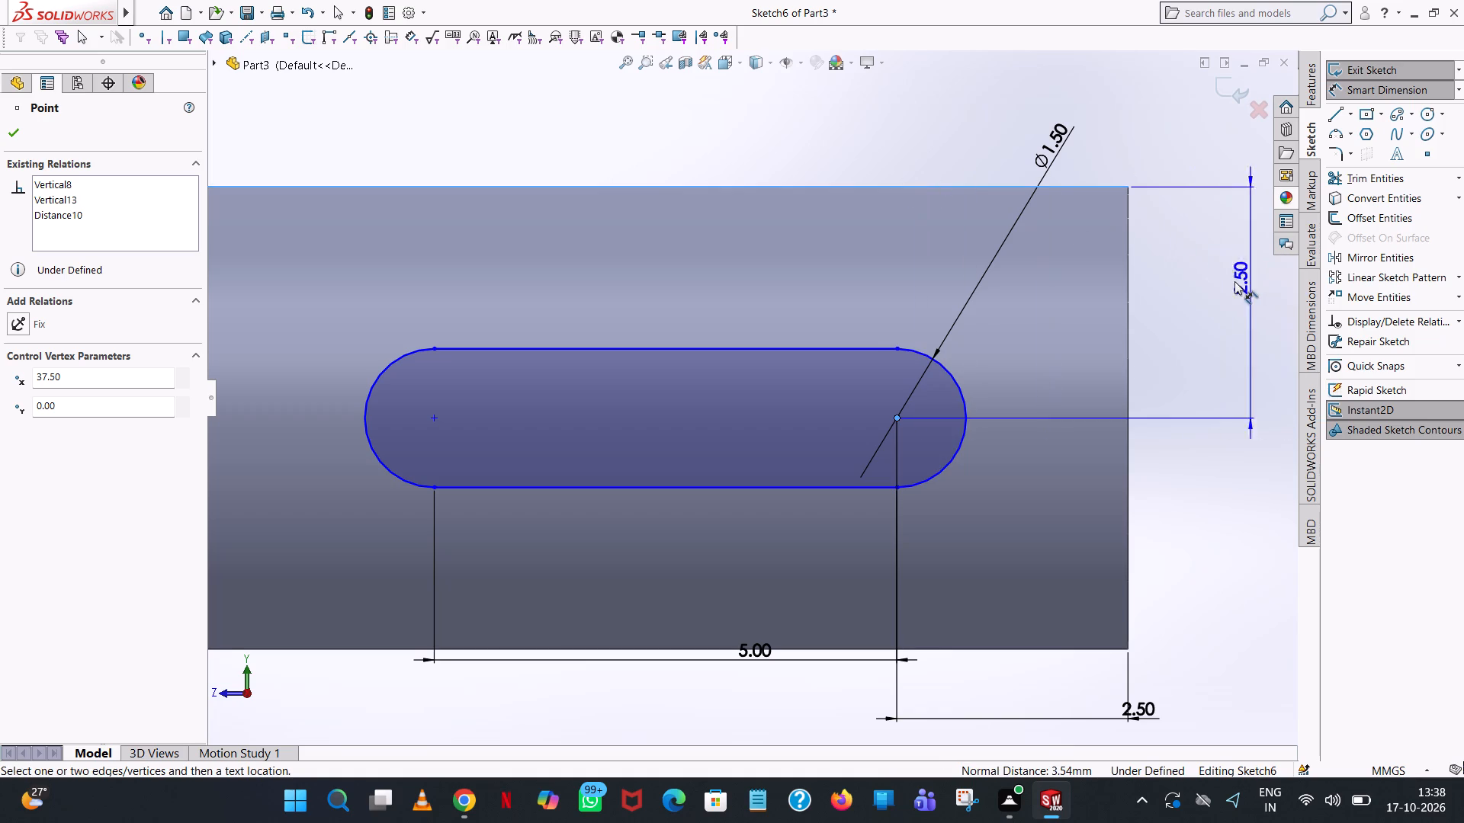
{"action": "left_click", "coordinate": [1234, 281]}
{"action": "left_click", "coordinate": [1168, 257]}
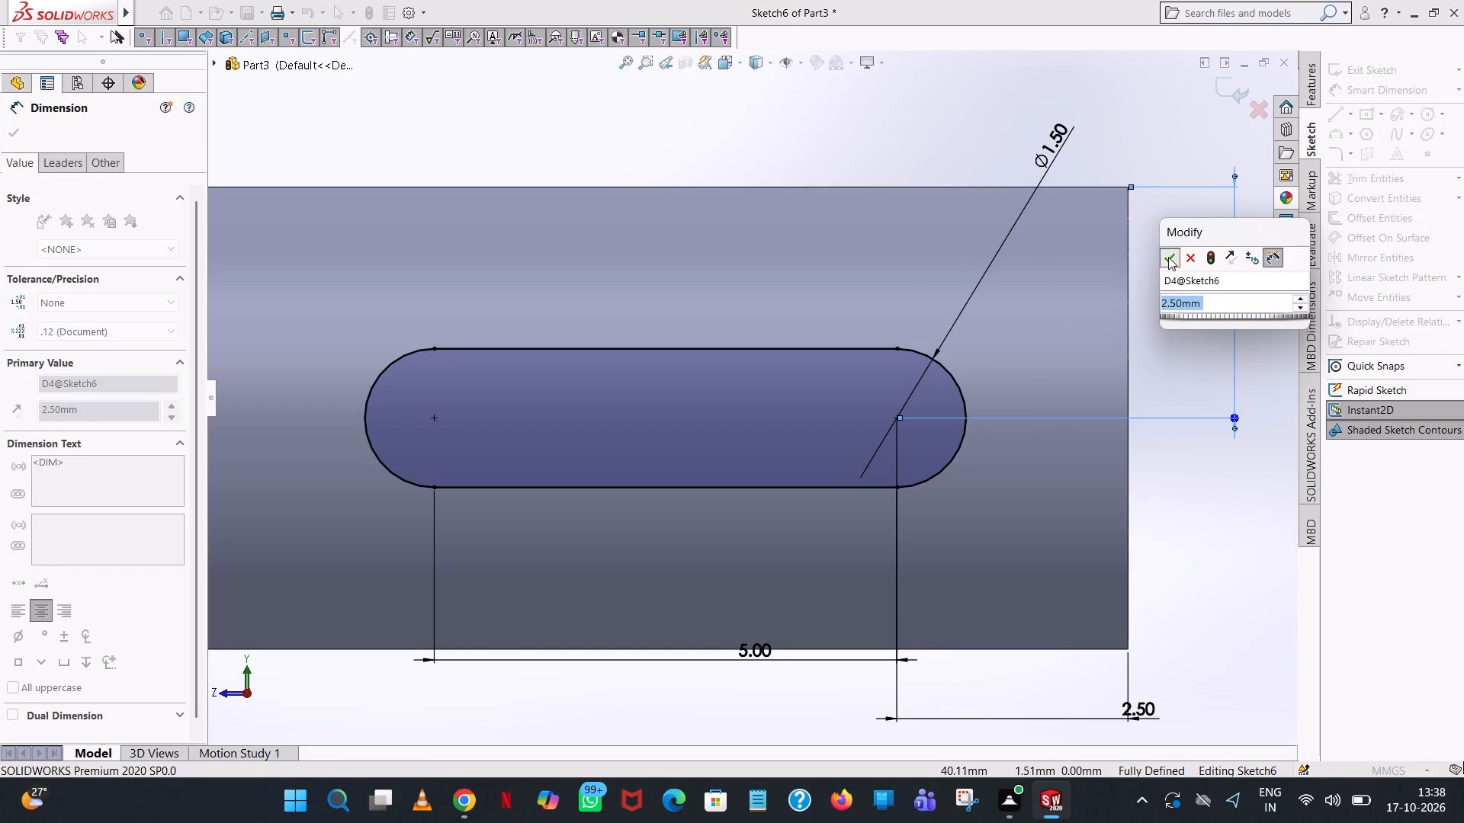
{"action": "left_click", "coordinate": [1141, 157]}
Cut-extrude the slot profile into the shaft from the sketch plane as a blind cut 0.5 mm deep.
{"action": "scroll", "coordinate": [974, 433], "scroll_direction": "up", "scroll_amount": 4}
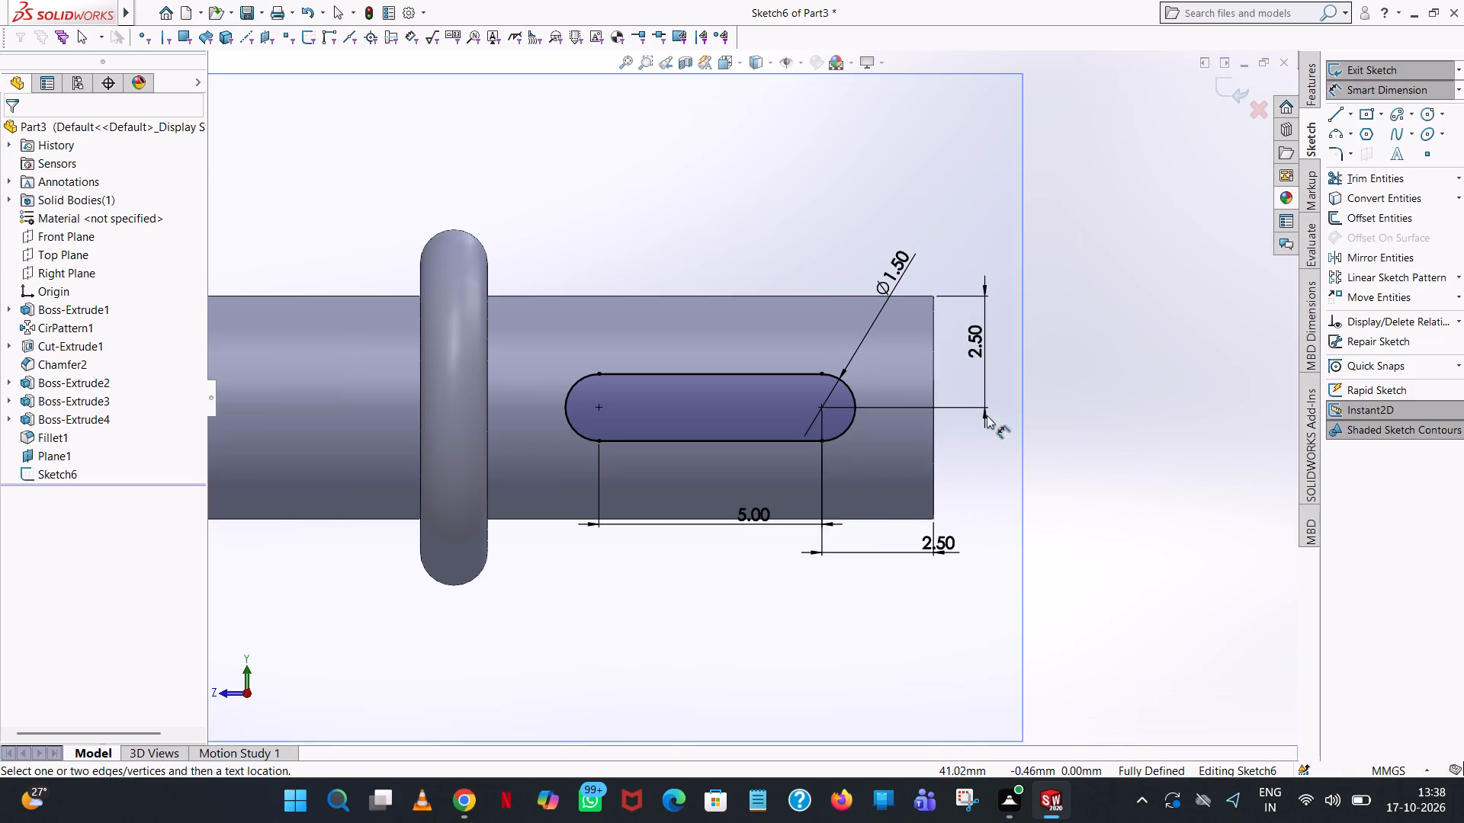
{"action": "left_click", "coordinate": [1317, 81]}
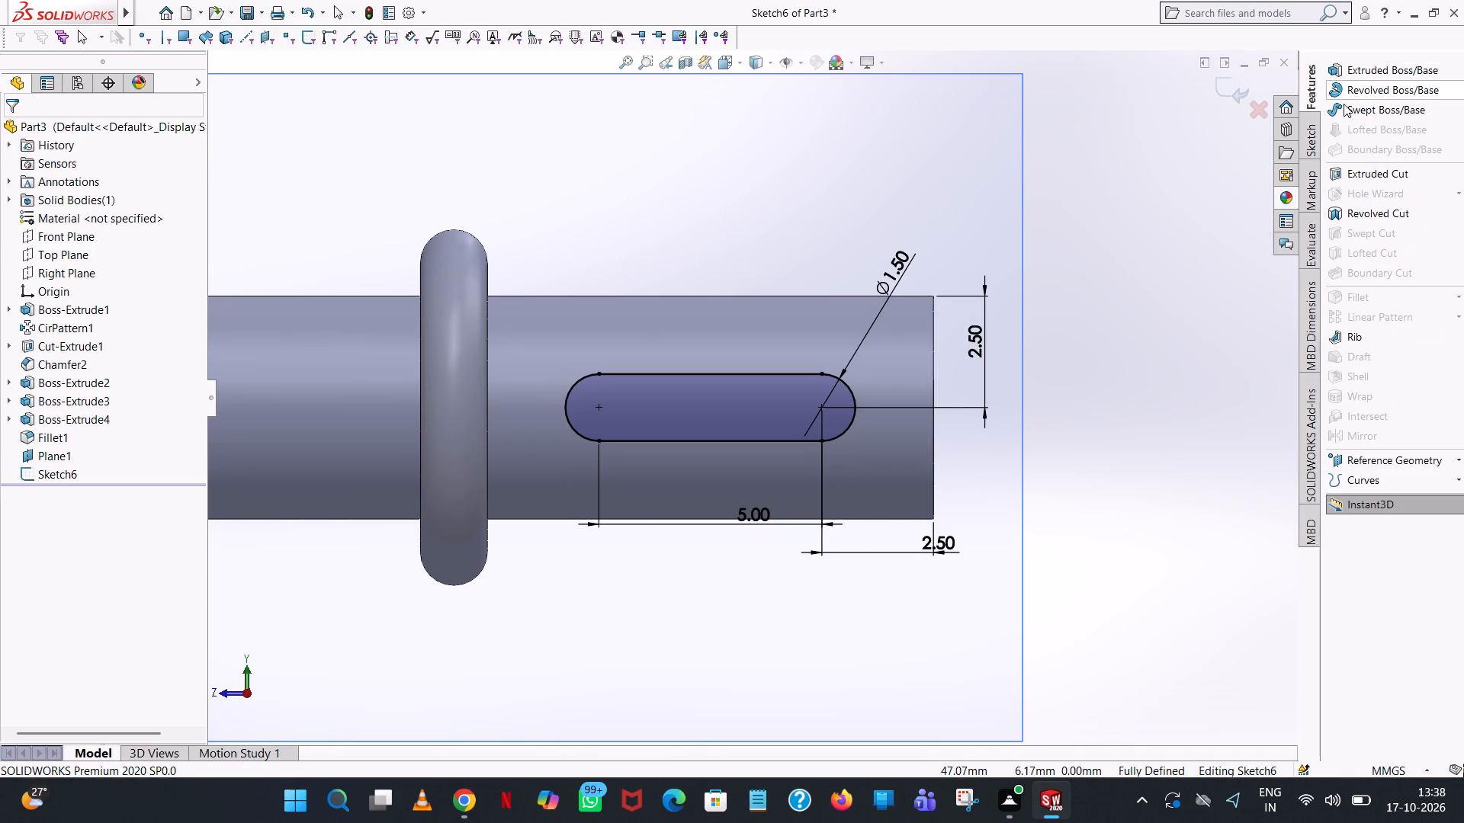
{"action": "left_click", "coordinate": [1362, 166]}
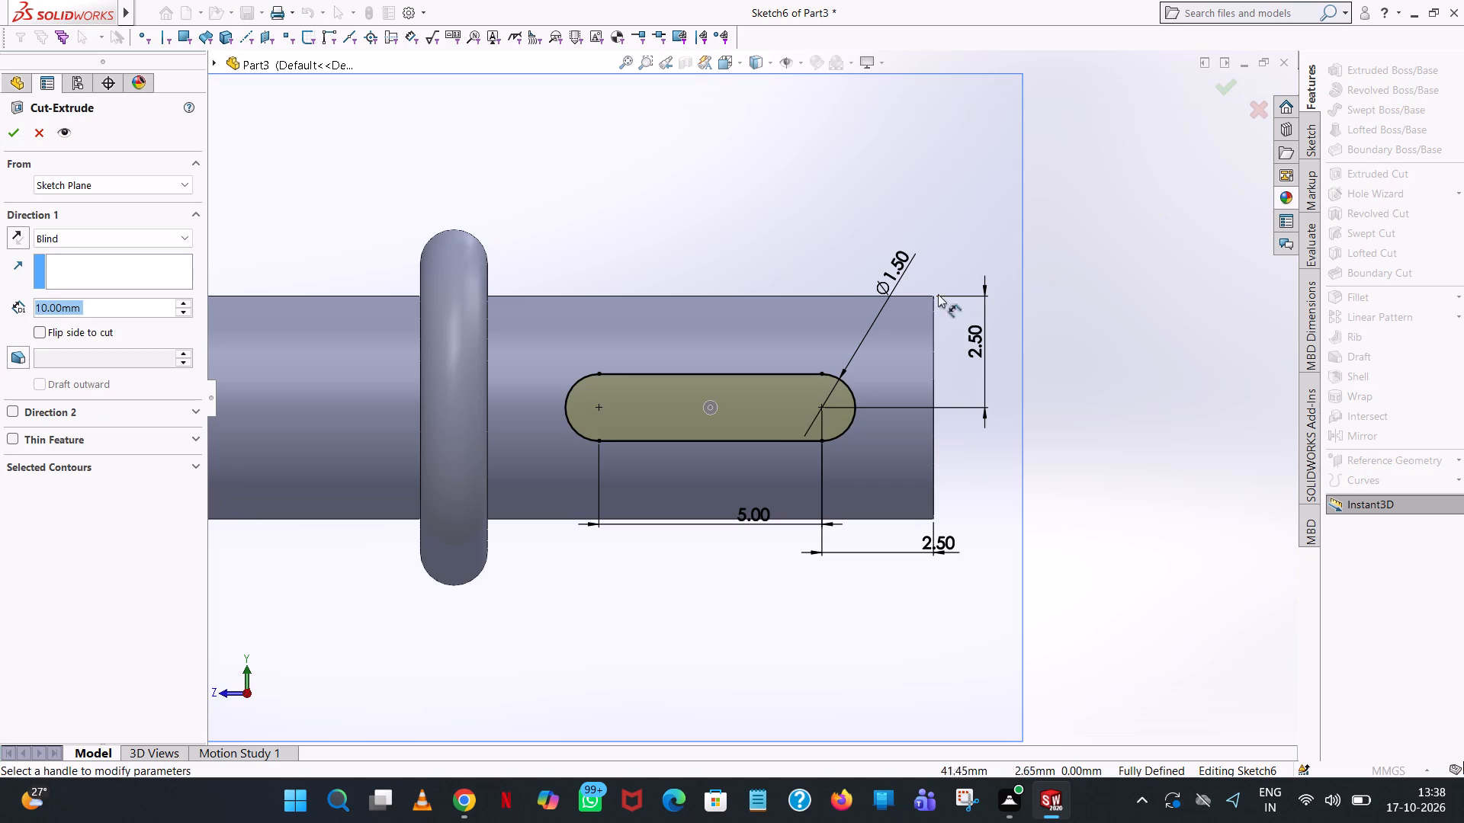
{"action": "type", "text": "0.5"}
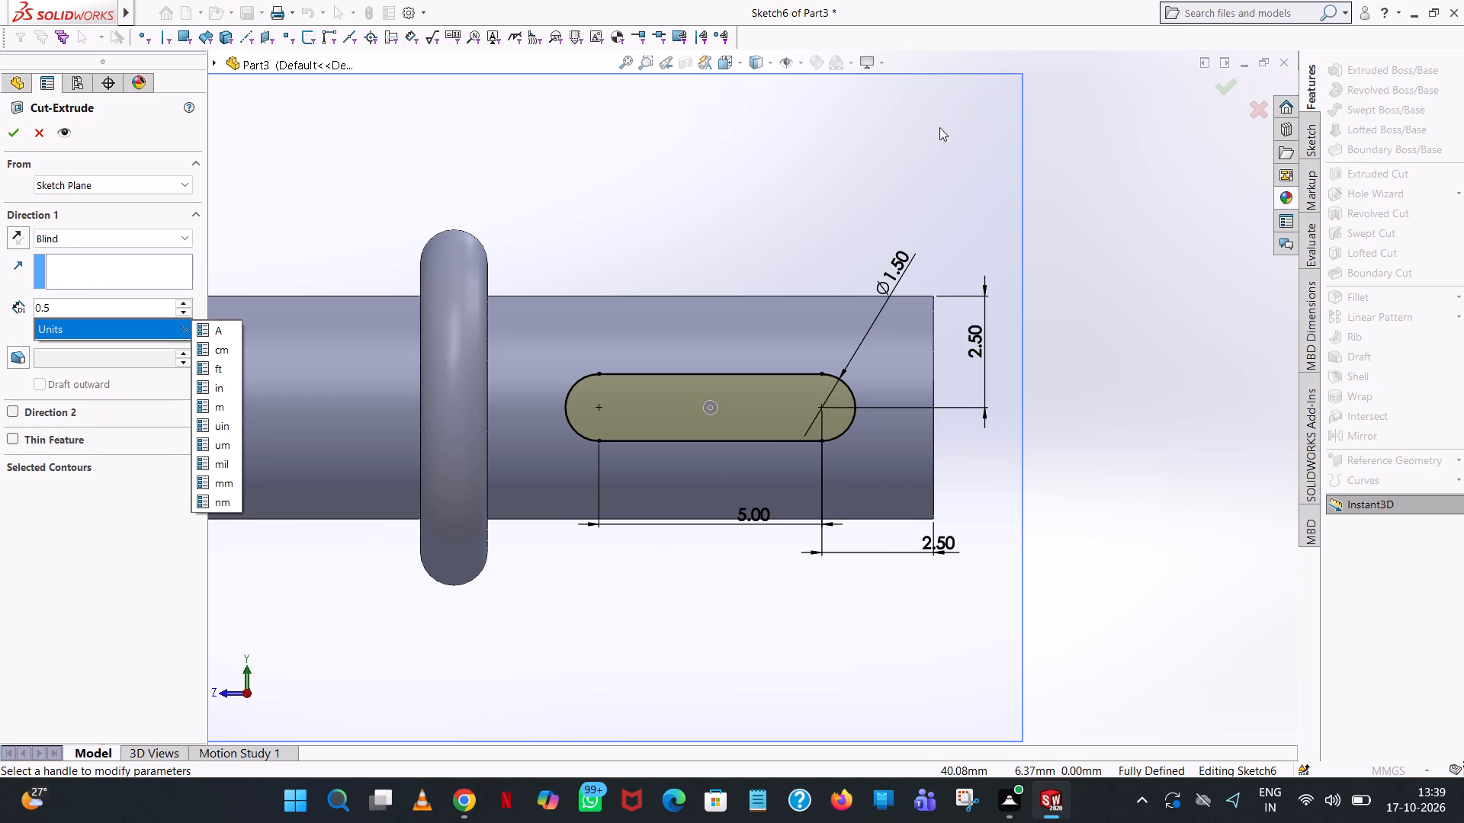
{"action": "left_click", "coordinate": [1111, 189]}
{"action": "middle_click_drag", "start_coordinate": [1065, 251], "coordinate": [910, 298]}
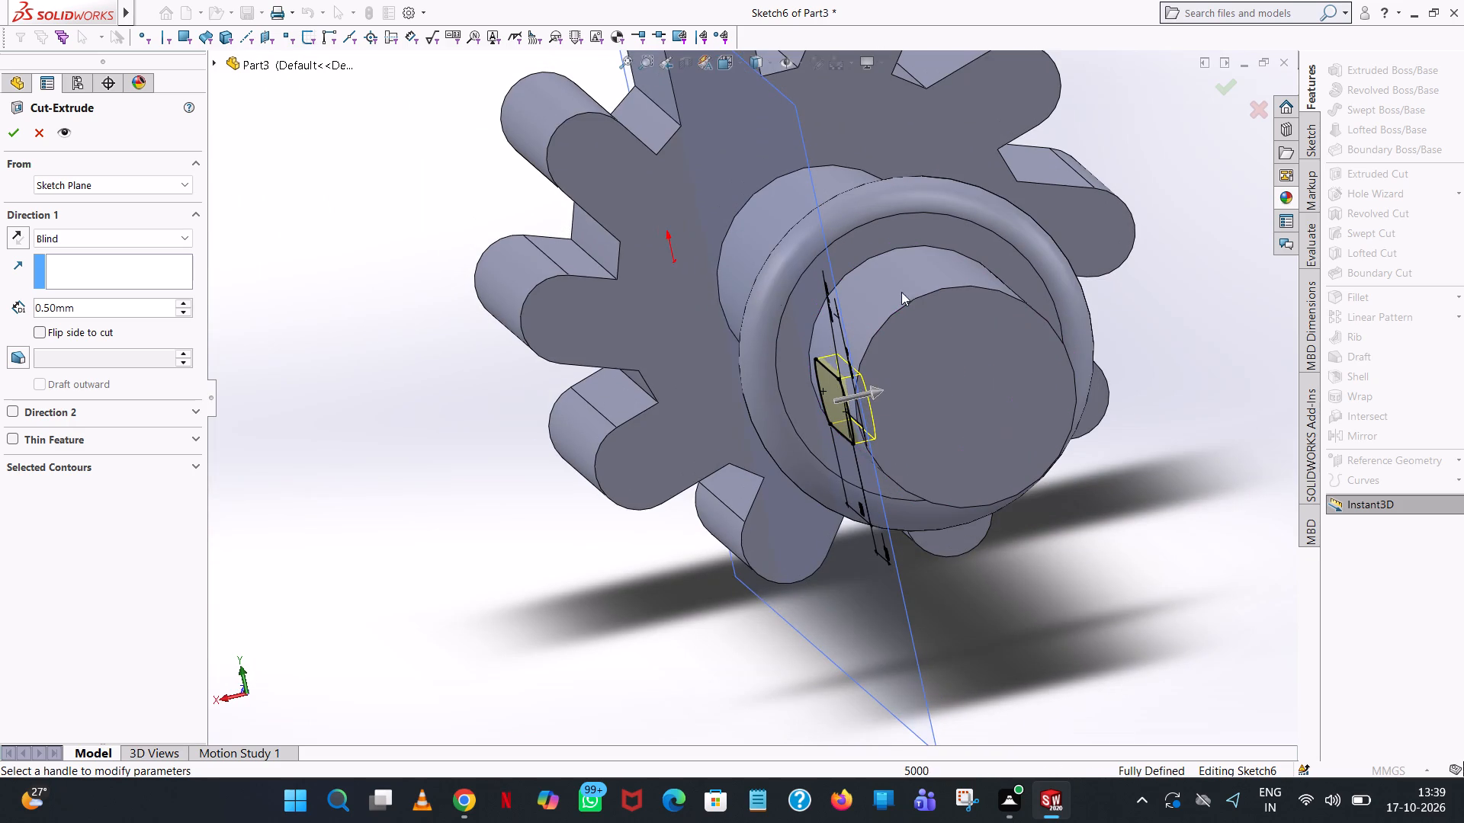
{"action": "left_click", "coordinate": [7, 134]}
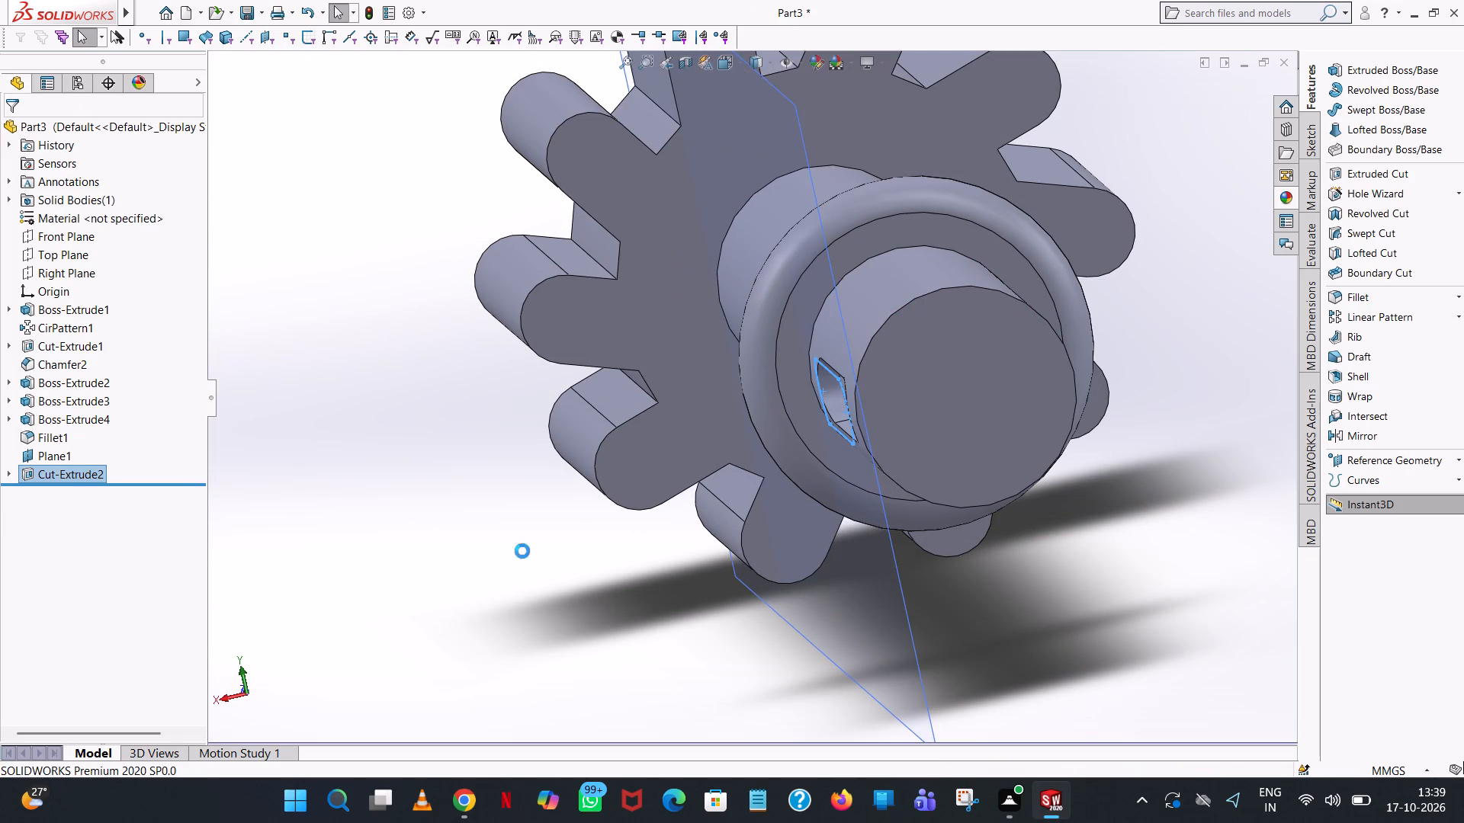
Hide the reference plane Plane1 used for the slot sketch.
{"action": "left_click", "coordinate": [469, 541]}
{"action": "middle_click_drag", "start_coordinate": [492, 517], "coordinate": [542, 486]}
{"action": "scroll", "coordinate": [548, 470], "scroll_direction": "up", "scroll_amount": 2}
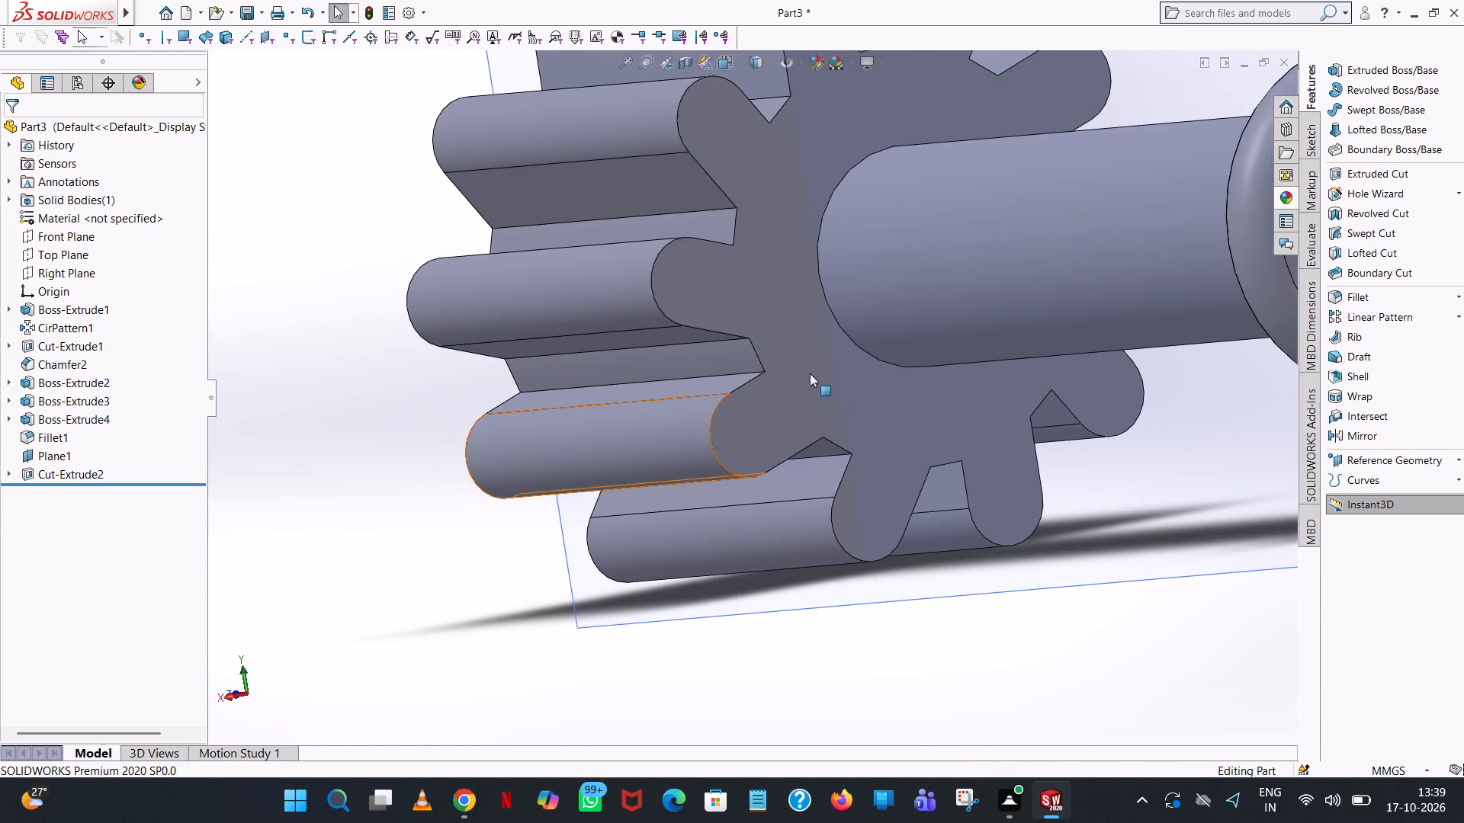
{"action": "scroll", "coordinate": [810, 373], "scroll_direction": "up", "scroll_amount": 3}
{"action": "middle_click_drag", "start_coordinate": [1062, 366], "coordinate": [1100, 373]}
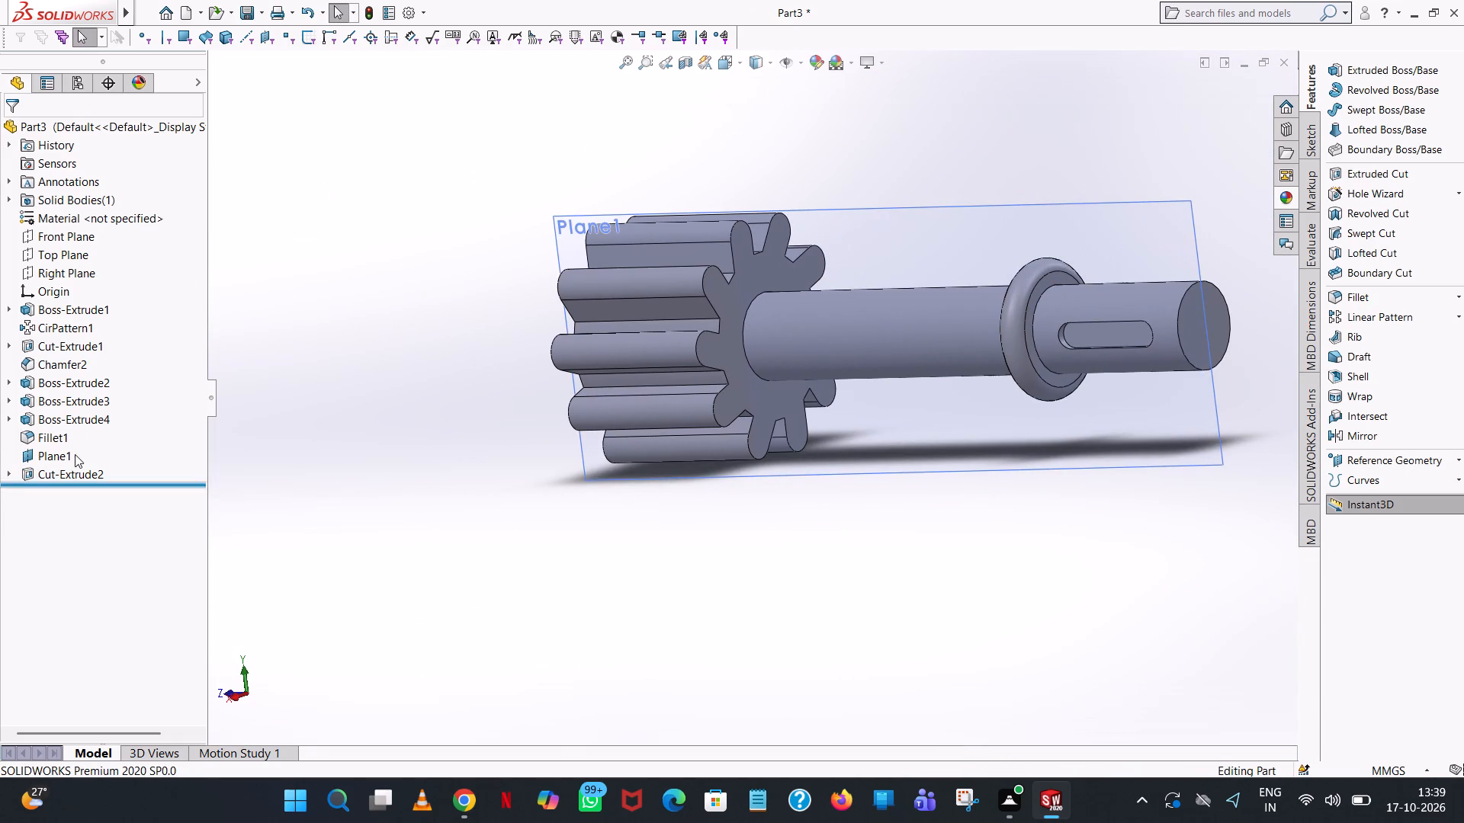
{"action": "left_click", "coordinate": [66, 456]}
{"action": "left_click", "coordinate": [102, 431]}
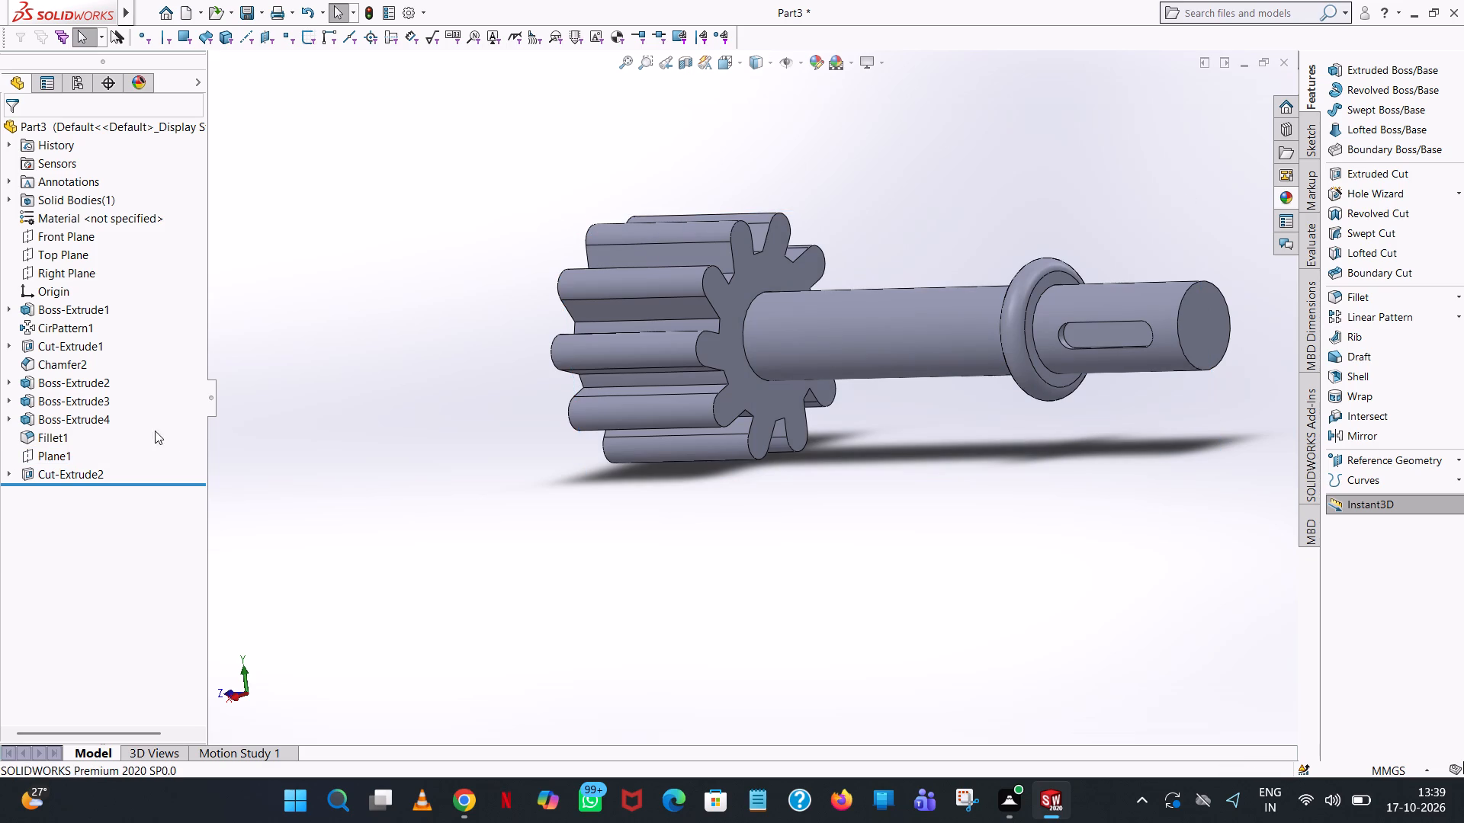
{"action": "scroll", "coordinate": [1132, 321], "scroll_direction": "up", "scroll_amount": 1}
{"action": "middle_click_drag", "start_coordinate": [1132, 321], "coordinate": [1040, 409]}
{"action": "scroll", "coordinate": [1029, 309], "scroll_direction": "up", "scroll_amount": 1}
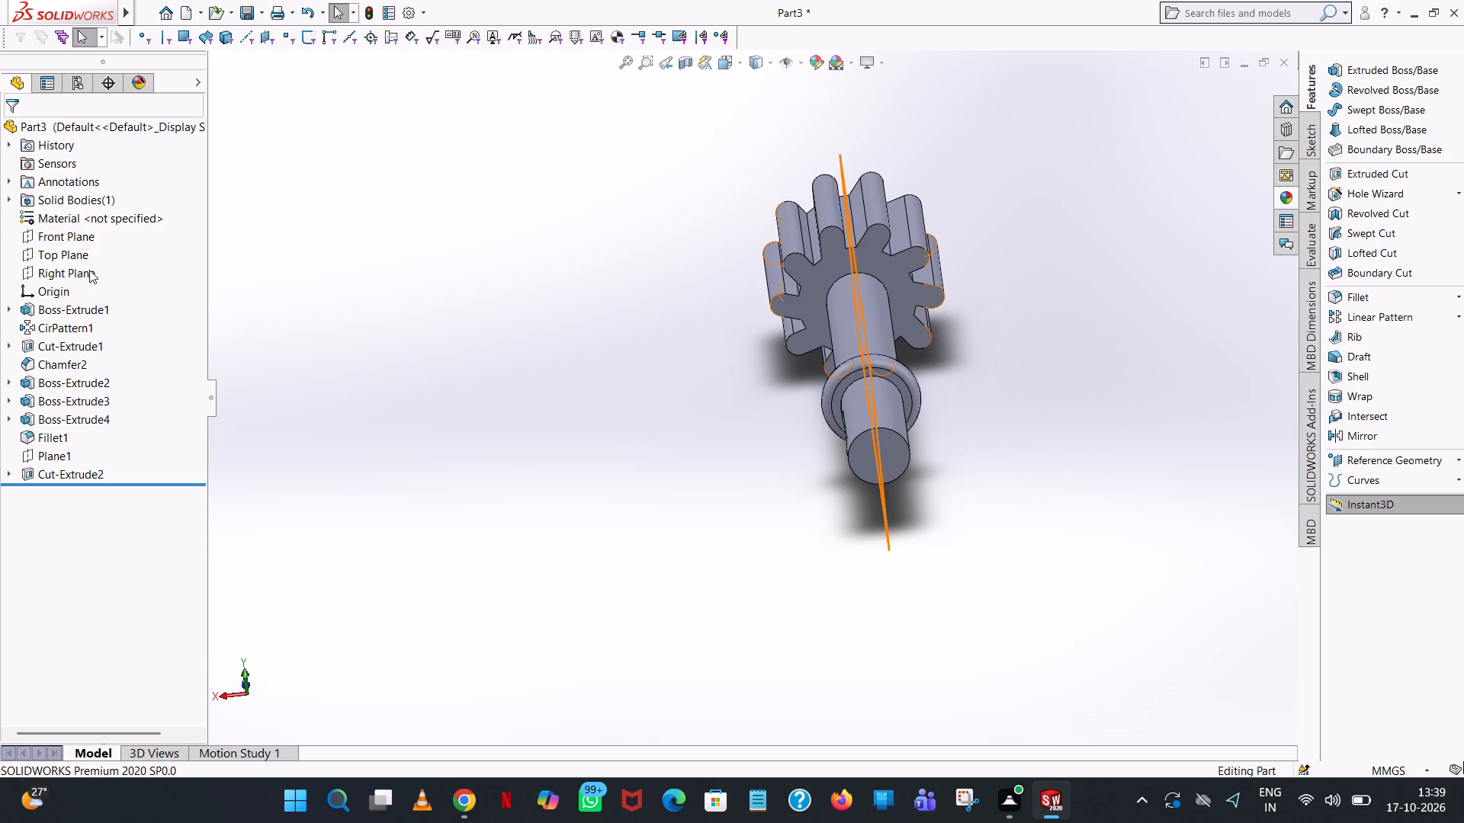
Mirror the slot cut near the shaft end about the Right Plane.
{"action": "left_click", "coordinate": [89, 270]}
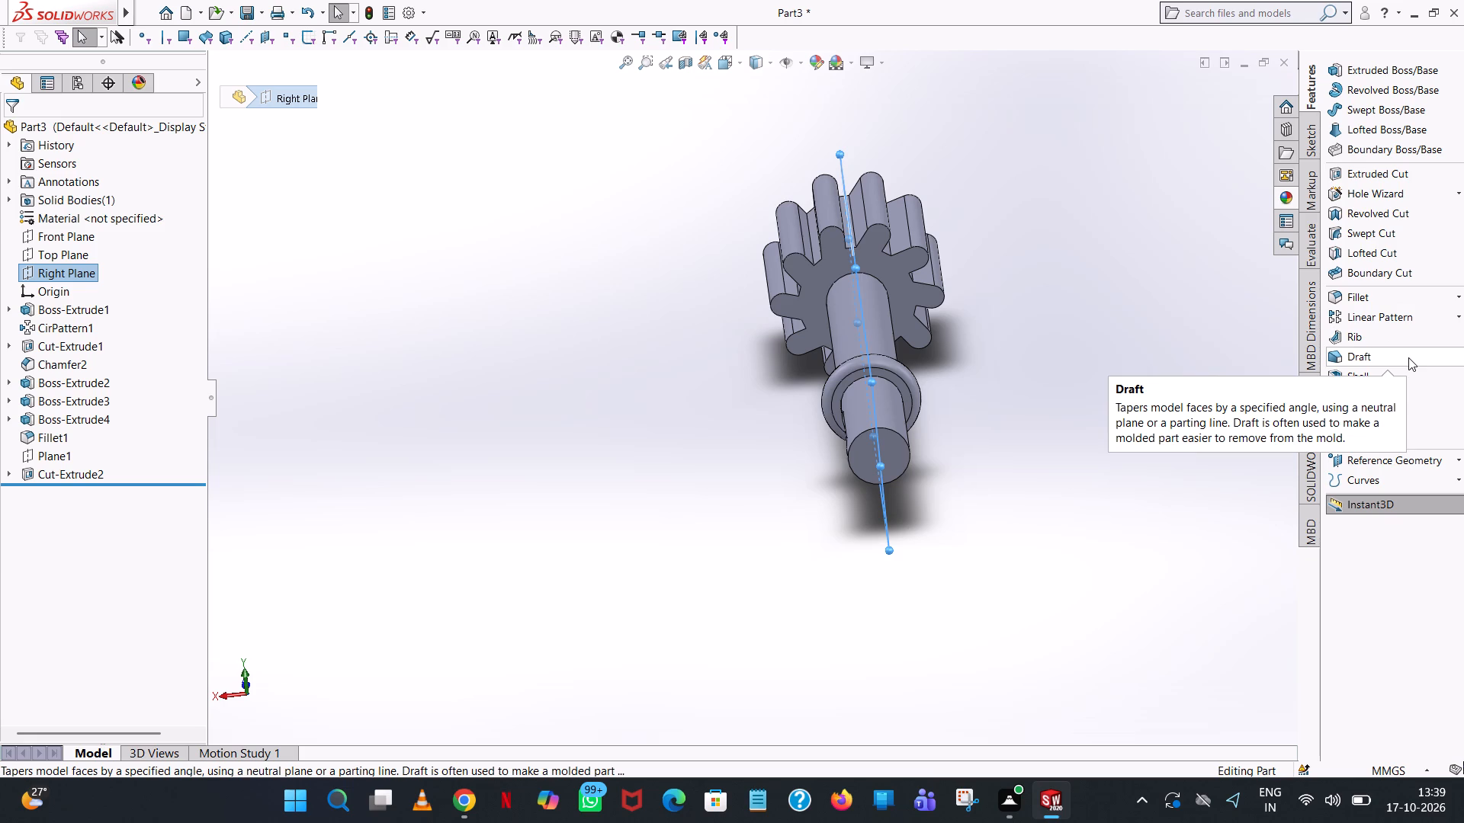
{"action": "left_click", "coordinate": [1401, 439]}
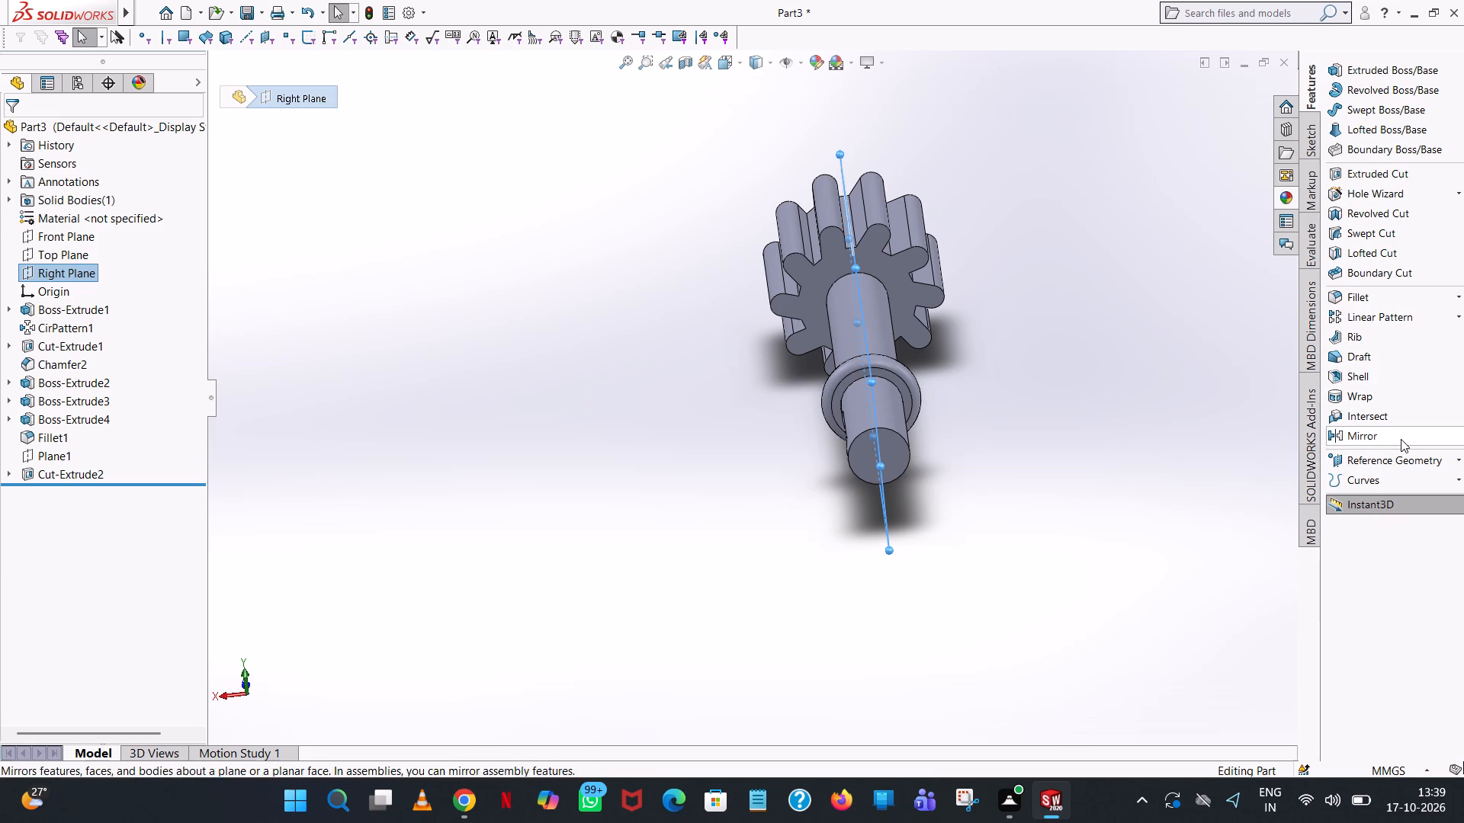
{"action": "scroll", "coordinate": [988, 458], "scroll_direction": "up", "scroll_amount": 2}
{"action": "middle_click_drag", "start_coordinate": [989, 458], "coordinate": [1009, 440]}
{"action": "scroll", "coordinate": [1010, 440], "scroll_direction": "up", "scroll_amount": 1}
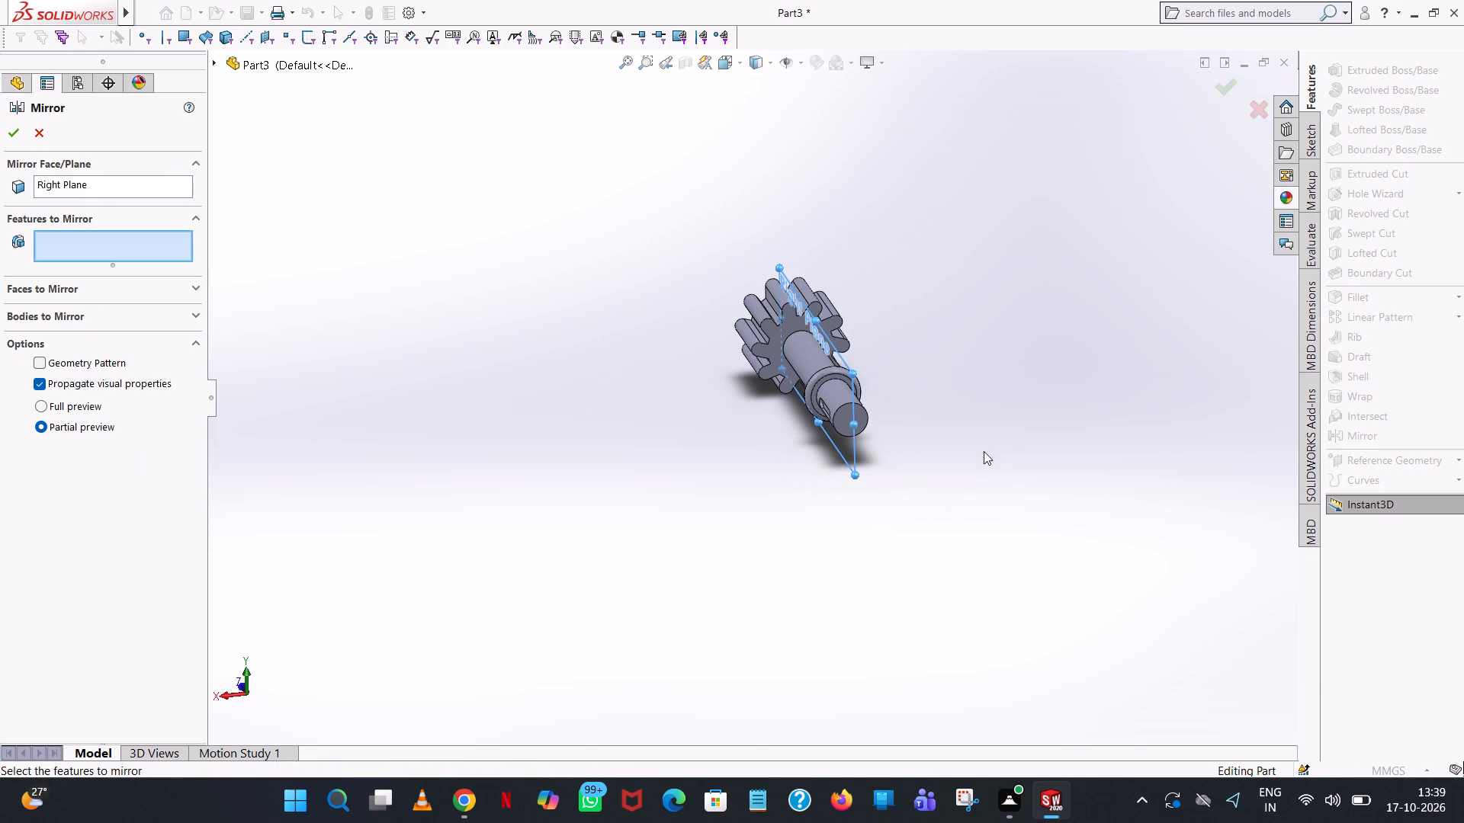
{"action": "scroll", "coordinate": [765, 471], "scroll_direction": "down", "scroll_amount": 5}
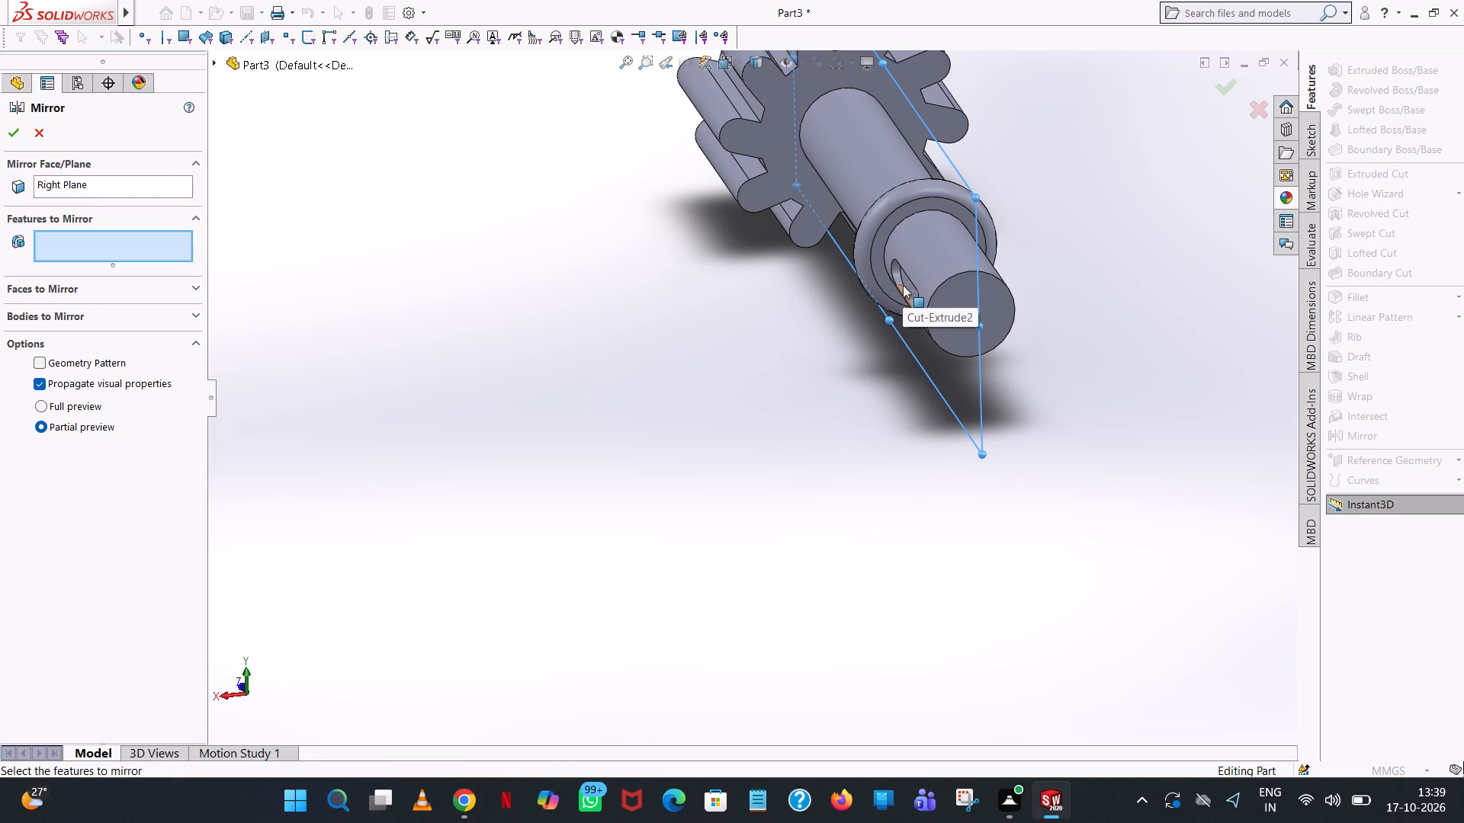
{"action": "left_click", "coordinate": [905, 284]}
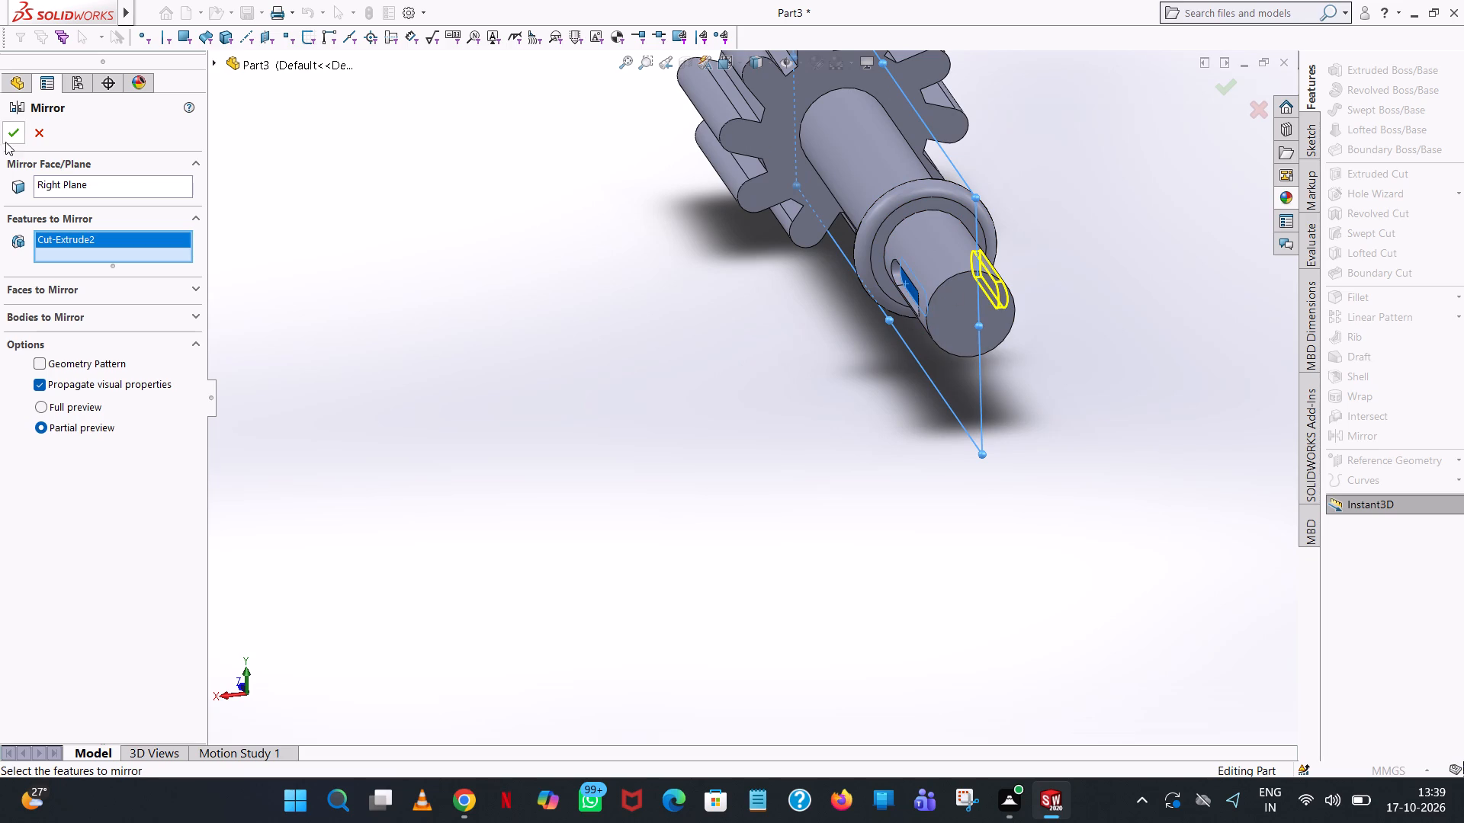
{"action": "left_click", "coordinate": [11, 138]}
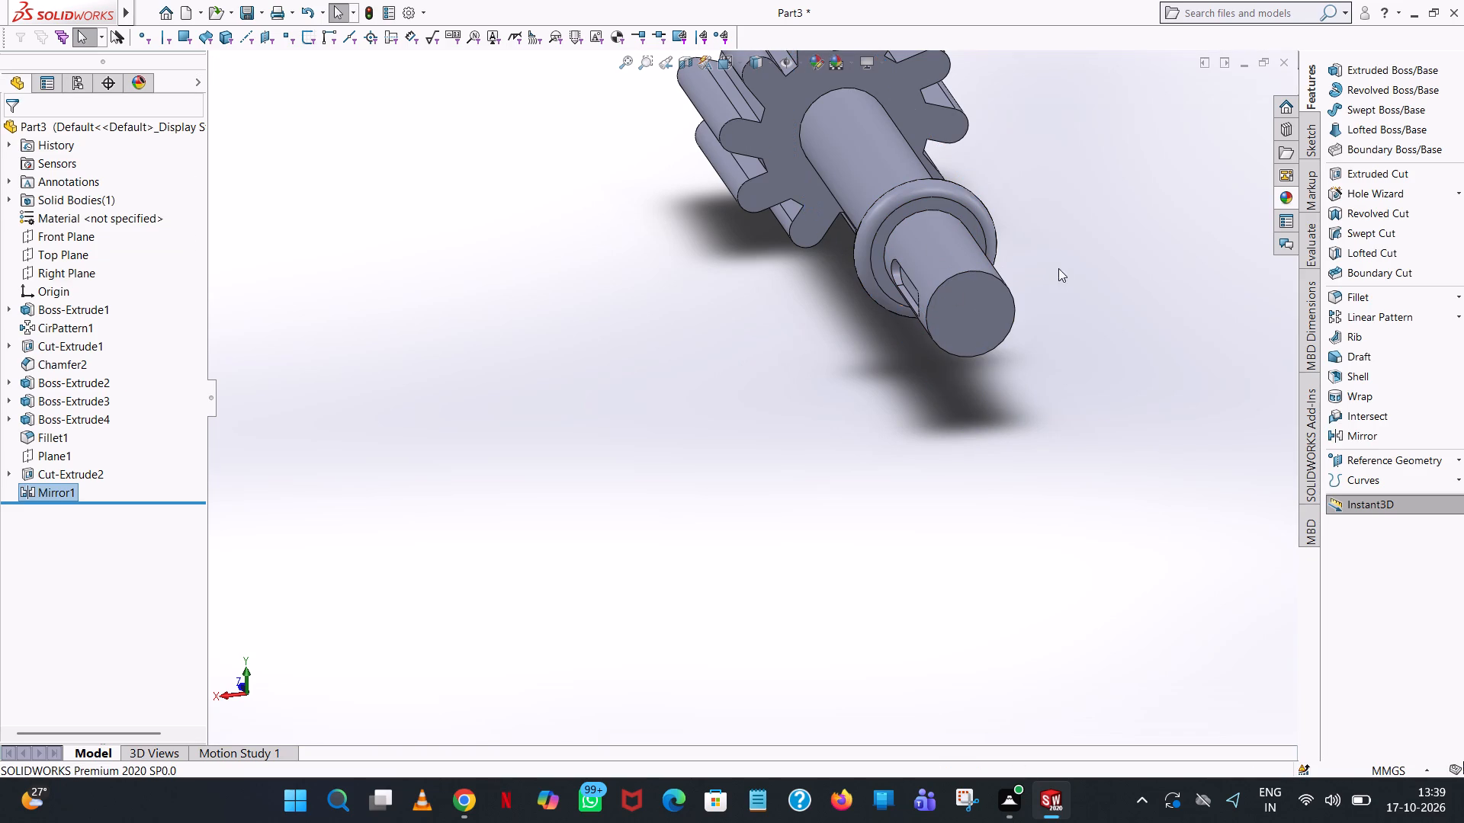
Examine the mirrored slots on both sides of the shaft and the gear's recessed front face.
{"action": "scroll", "coordinate": [1082, 284], "scroll_direction": "down", "scroll_amount": 1}
{"action": "middle_click_drag", "start_coordinate": [1081, 286], "coordinate": [1052, 368]}
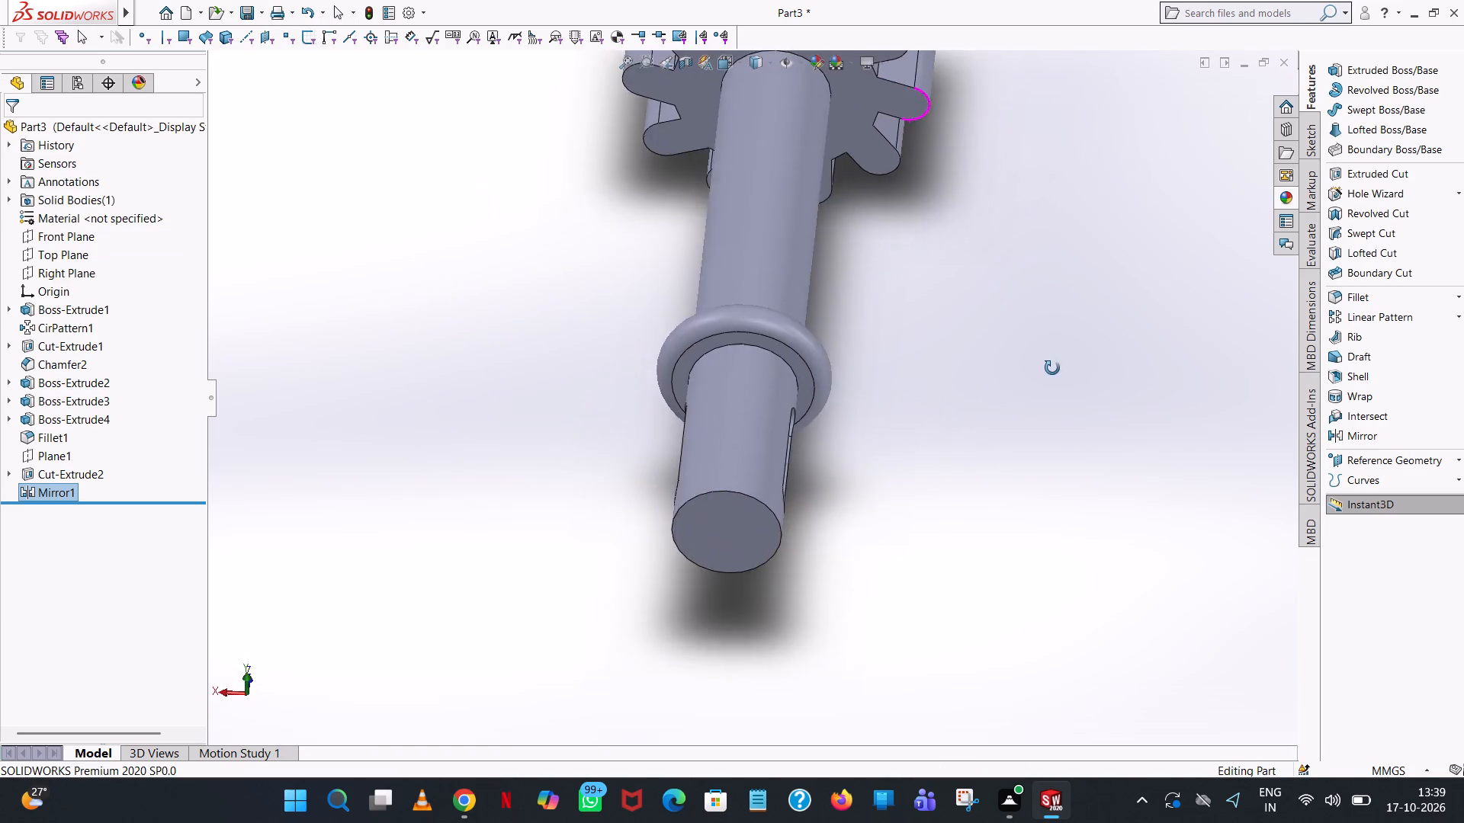
{"action": "middle_click_drag", "start_coordinate": [1052, 368], "coordinate": [1005, 349]}
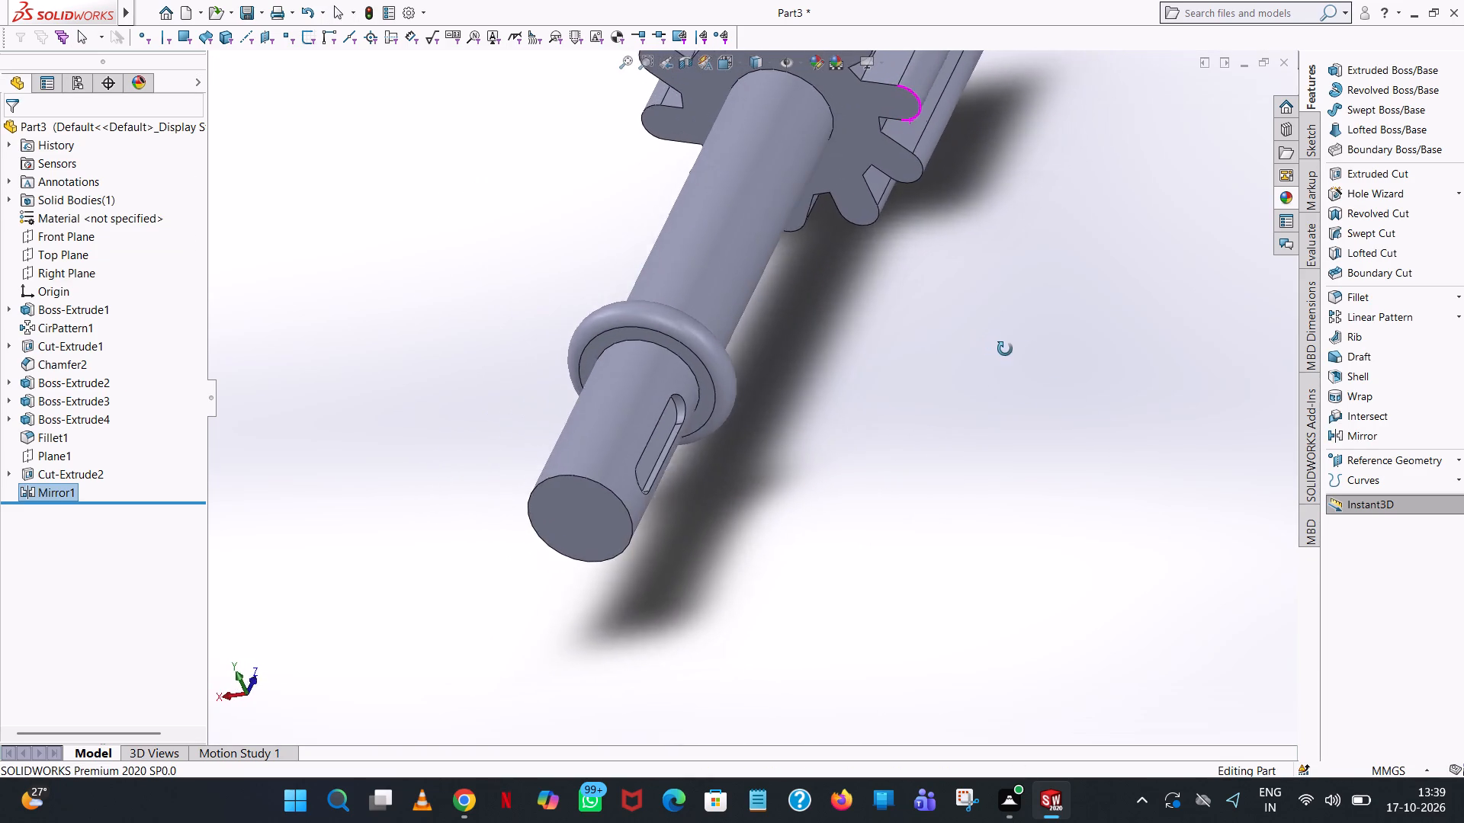
{"action": "middle_click_drag", "start_coordinate": [1005, 349], "coordinate": [1049, 347]}
{"action": "scroll", "coordinate": [1013, 368], "scroll_direction": "up", "scroll_amount": 3}
{"action": "scroll", "coordinate": [893, 331], "scroll_direction": "up", "scroll_amount": 2}
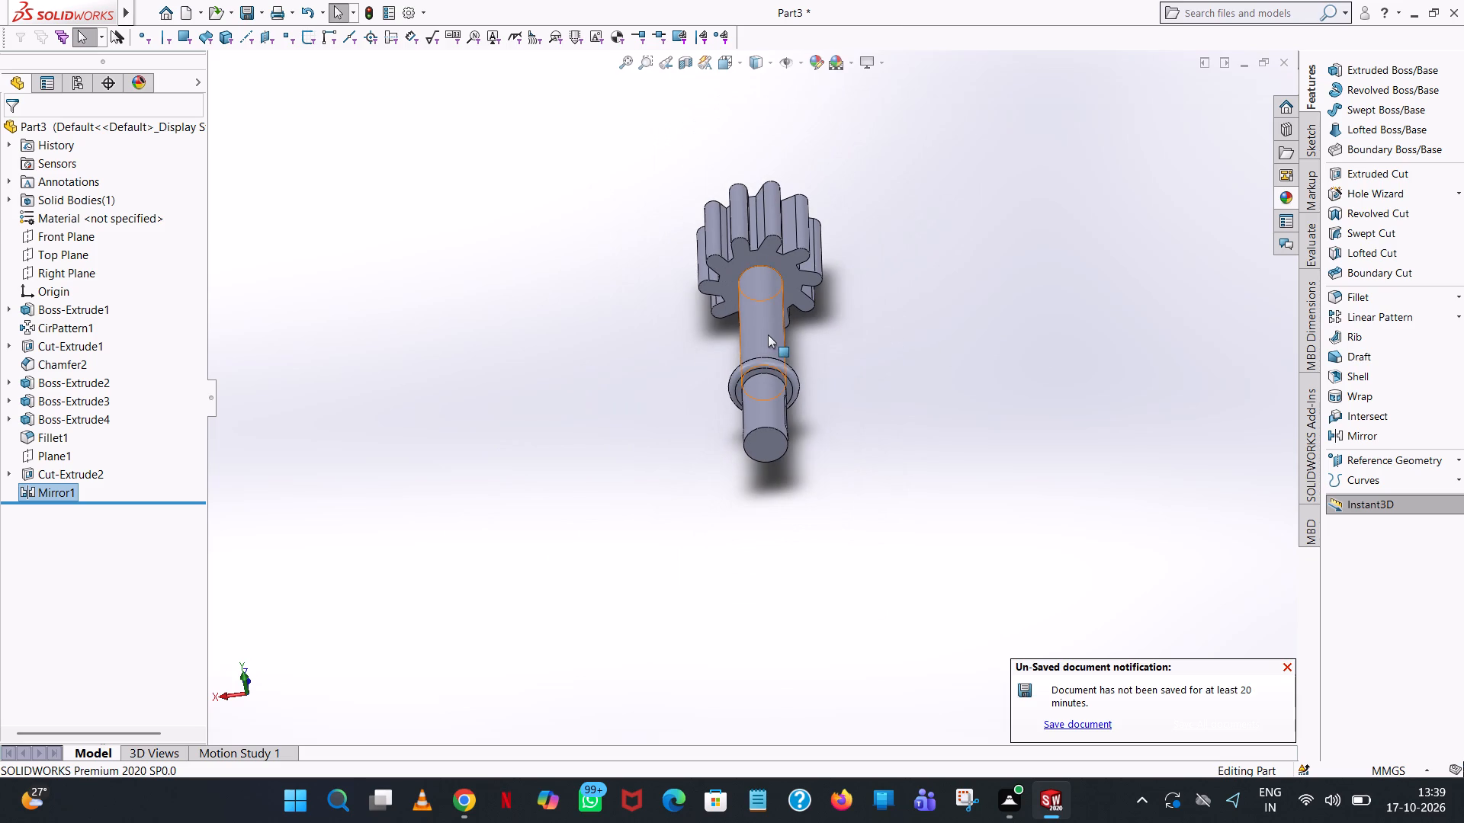
{"action": "middle_click_drag", "start_coordinate": [820, 282], "coordinate": [1125, 341]}
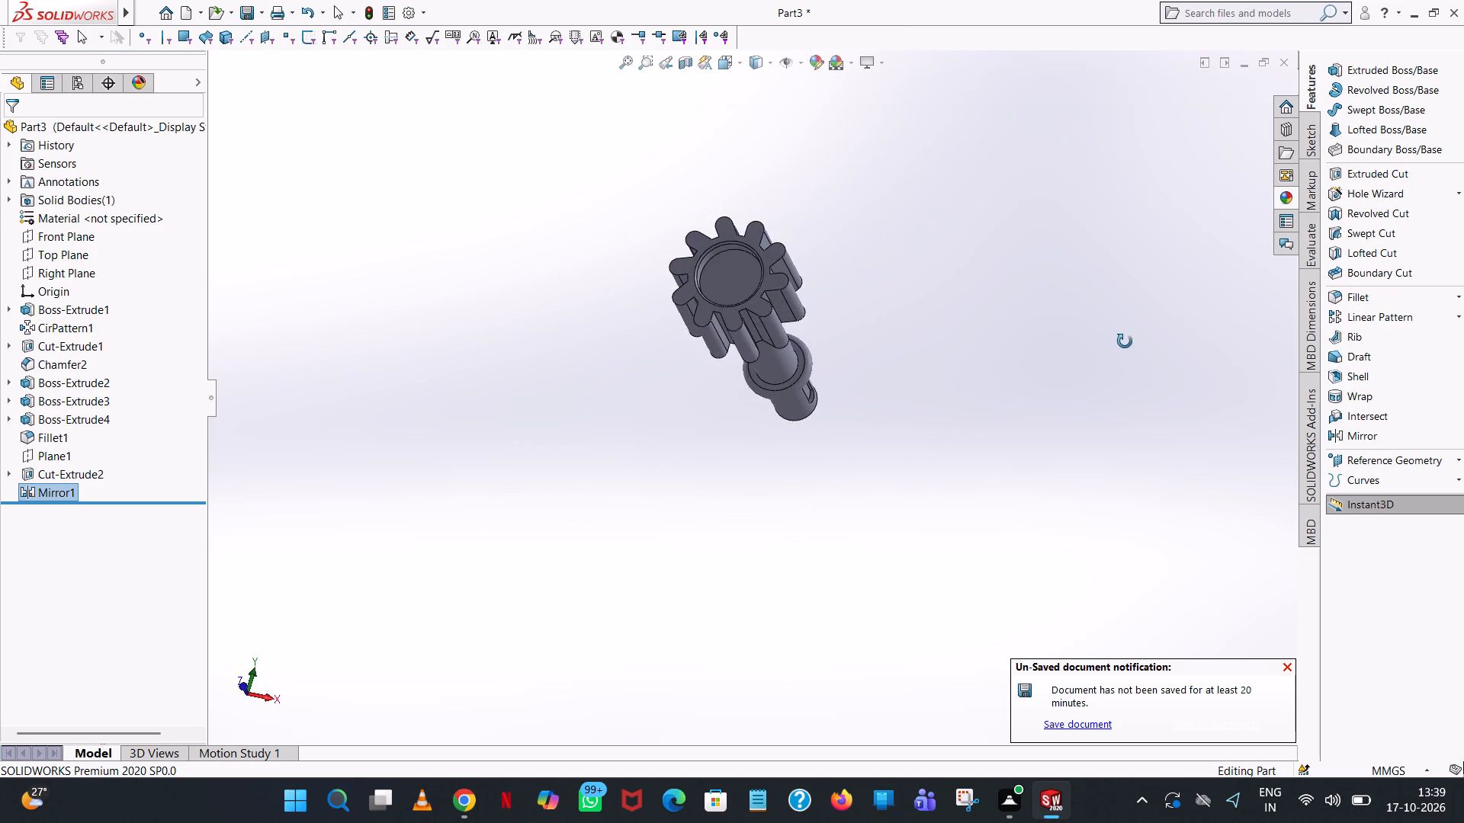
{"action": "middle_click_drag", "start_coordinate": [1125, 341], "coordinate": [1125, 346]}
{"action": "scroll", "coordinate": [1125, 346], "scroll_direction": "up", "scroll_amount": 2}
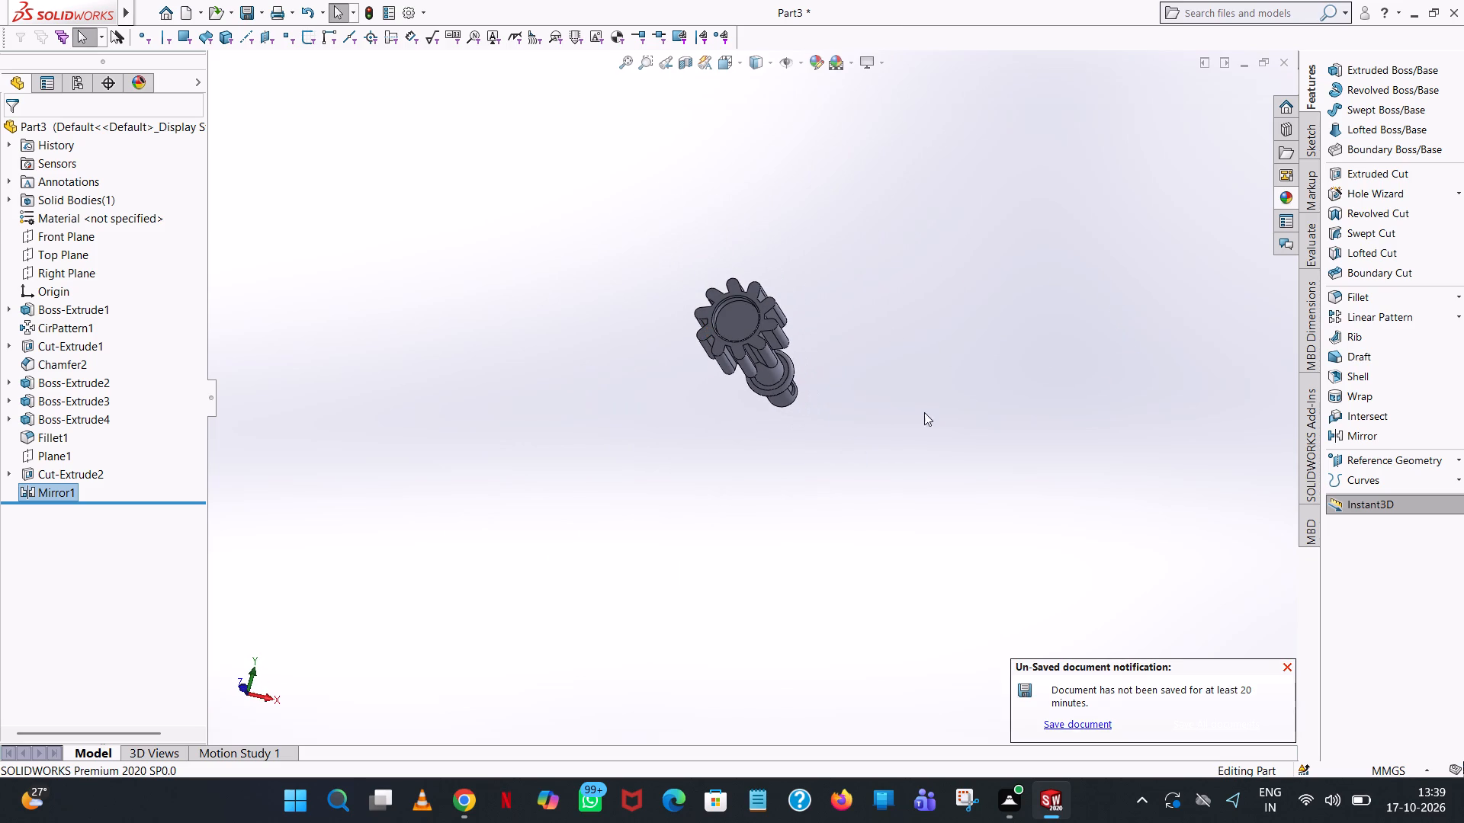
Apply the light yellow colour (RGB 255, 255, 128) to the whole solid body.
{"action": "right_click", "coordinate": [780, 373]}
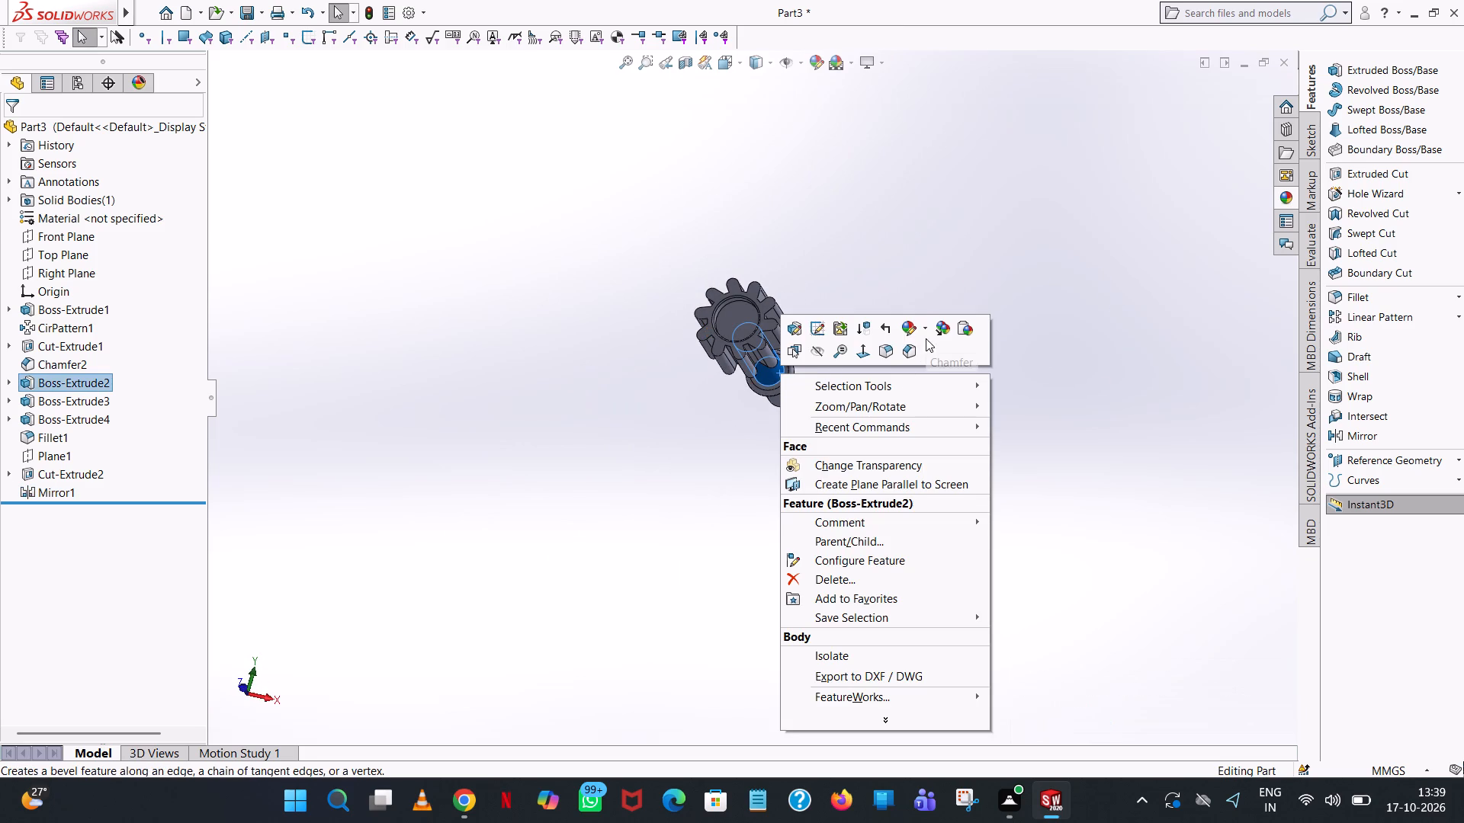
{"action": "left_click", "coordinate": [903, 331]}
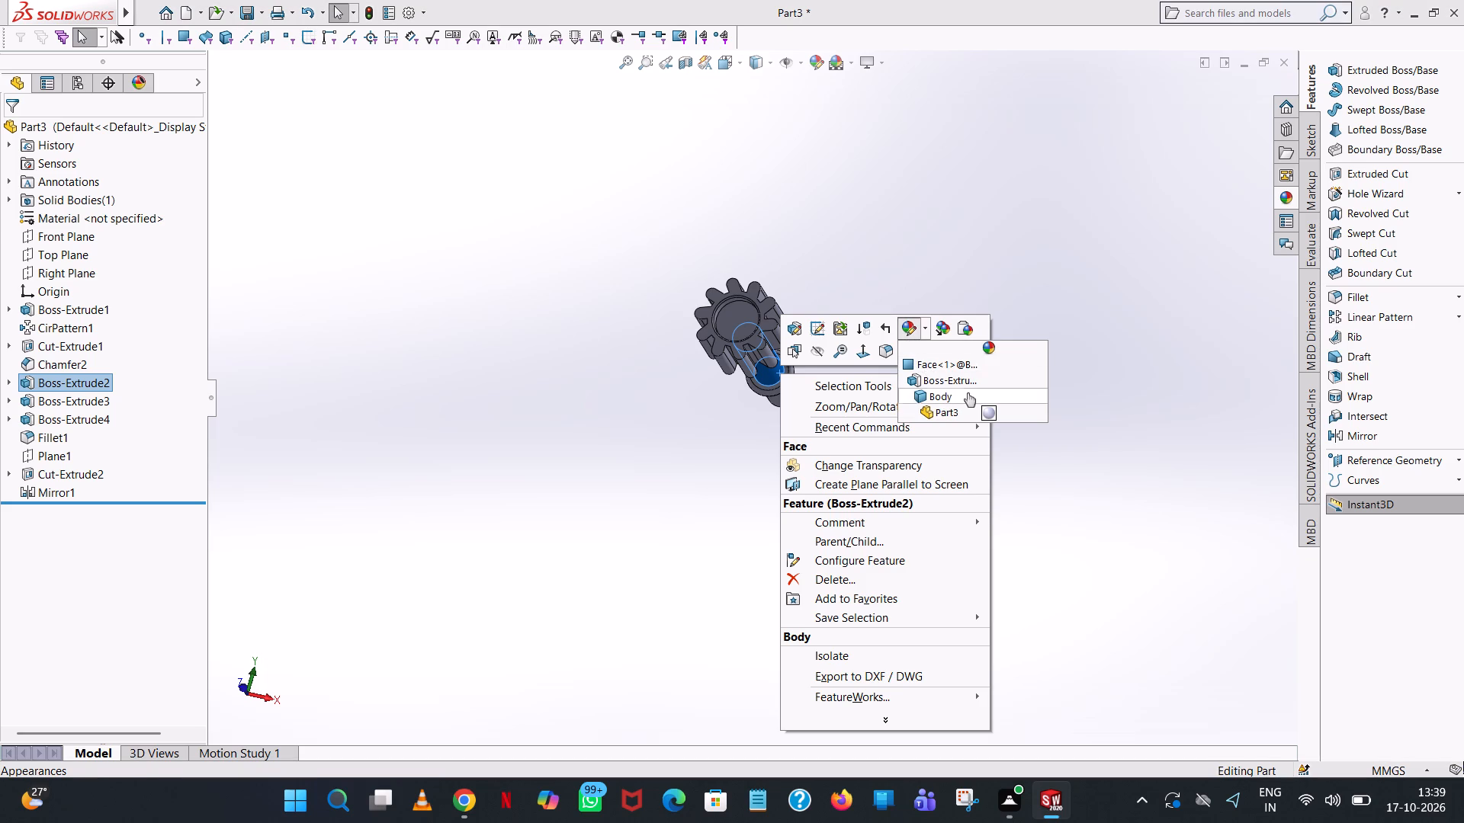
{"action": "left_click", "coordinate": [968, 392]}
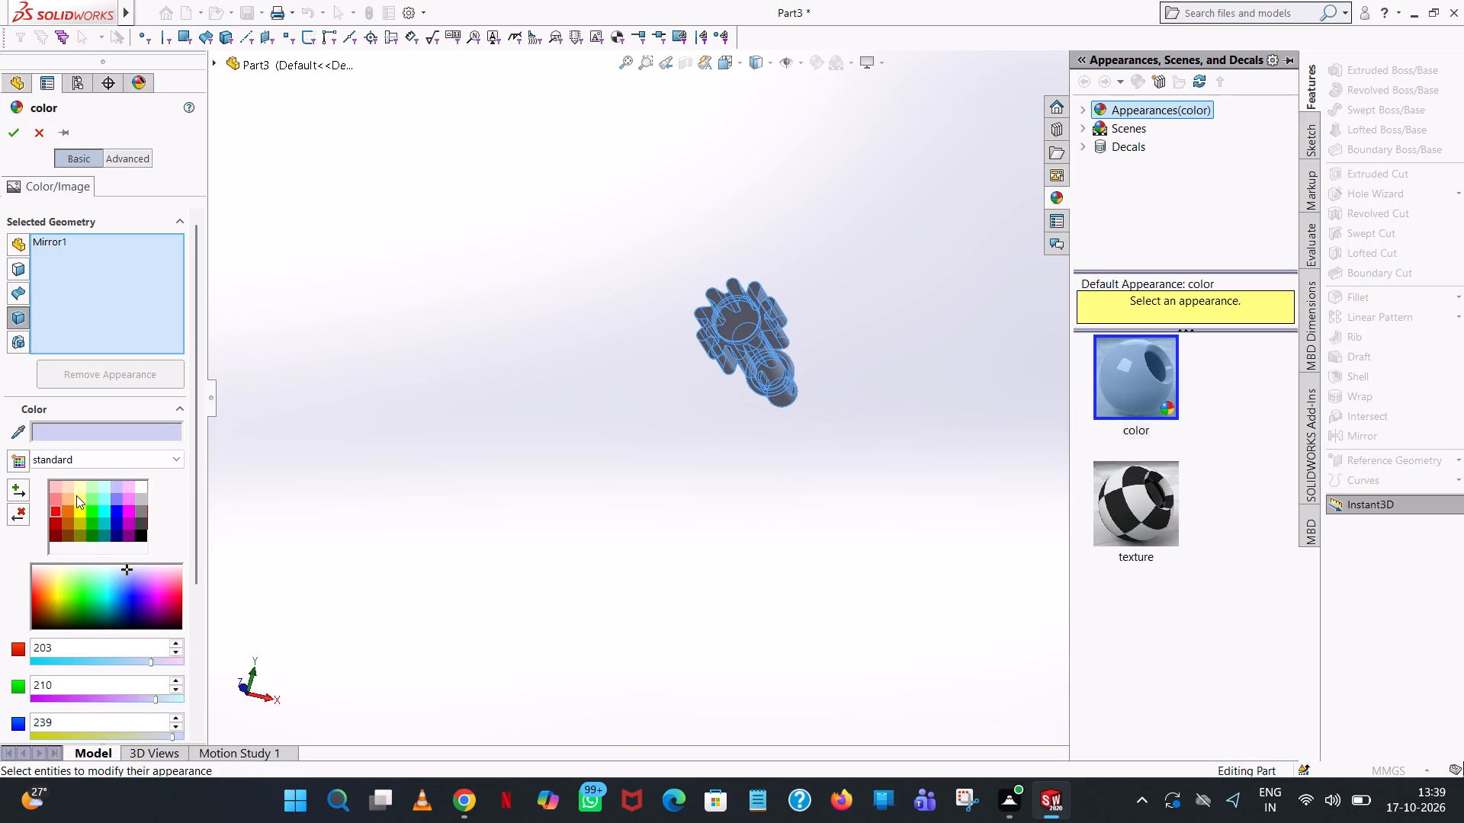
{"action": "left_click", "coordinate": [76, 495]}
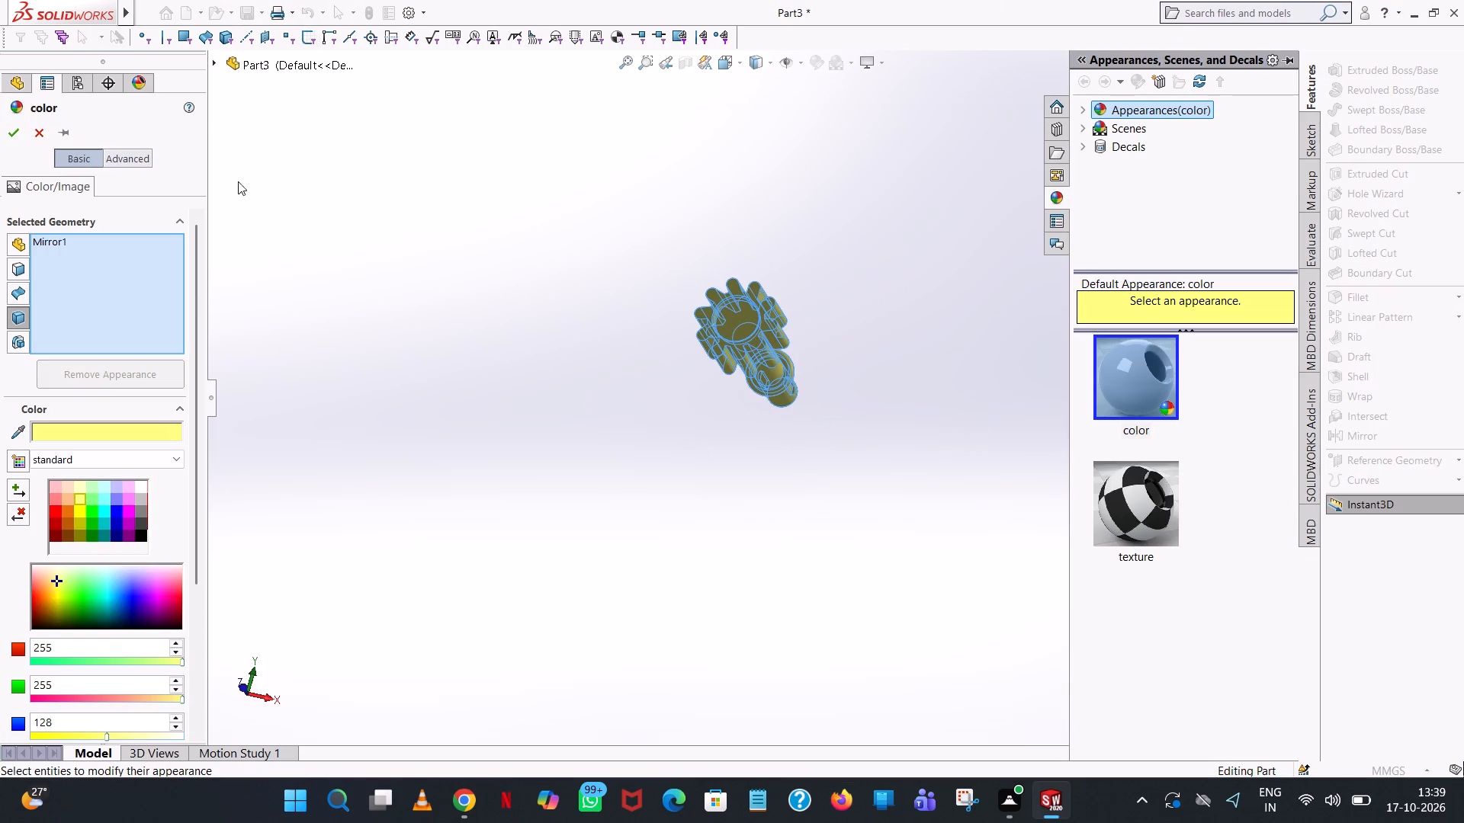
{"action": "left_click", "coordinate": [8, 133]}
{"action": "left_click", "coordinate": [739, 175]}
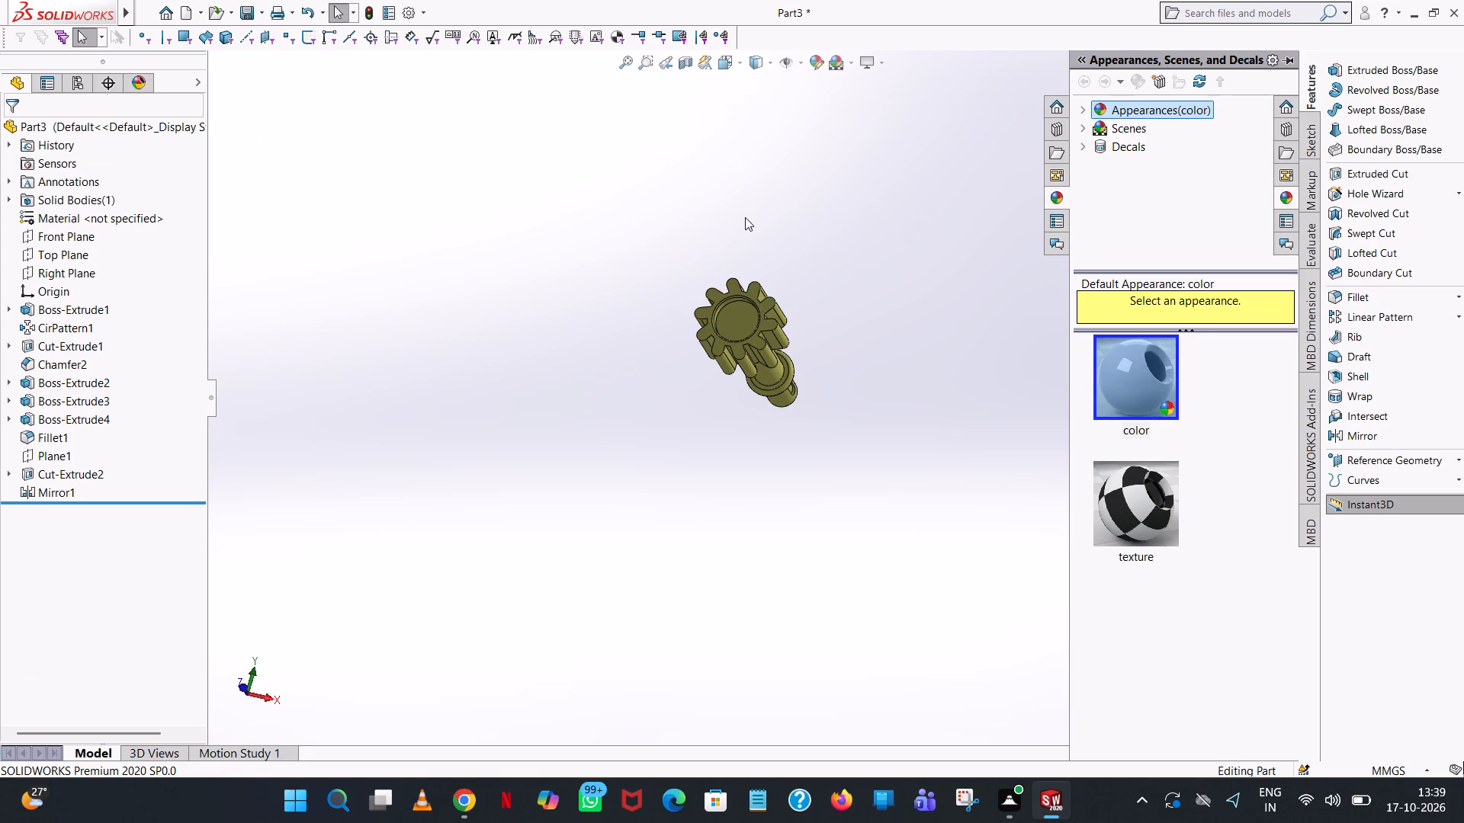
Save the part as "sun gear" in the planetary gear assembly folder.
{"action": "scroll", "coordinate": [749, 217], "scroll_direction": "up", "scroll_amount": 1}
{"action": "middle_click_drag", "start_coordinate": [749, 217], "coordinate": [487, 293]}
{"action": "scroll", "coordinate": [755, 354], "scroll_direction": "down", "scroll_amount": 6}
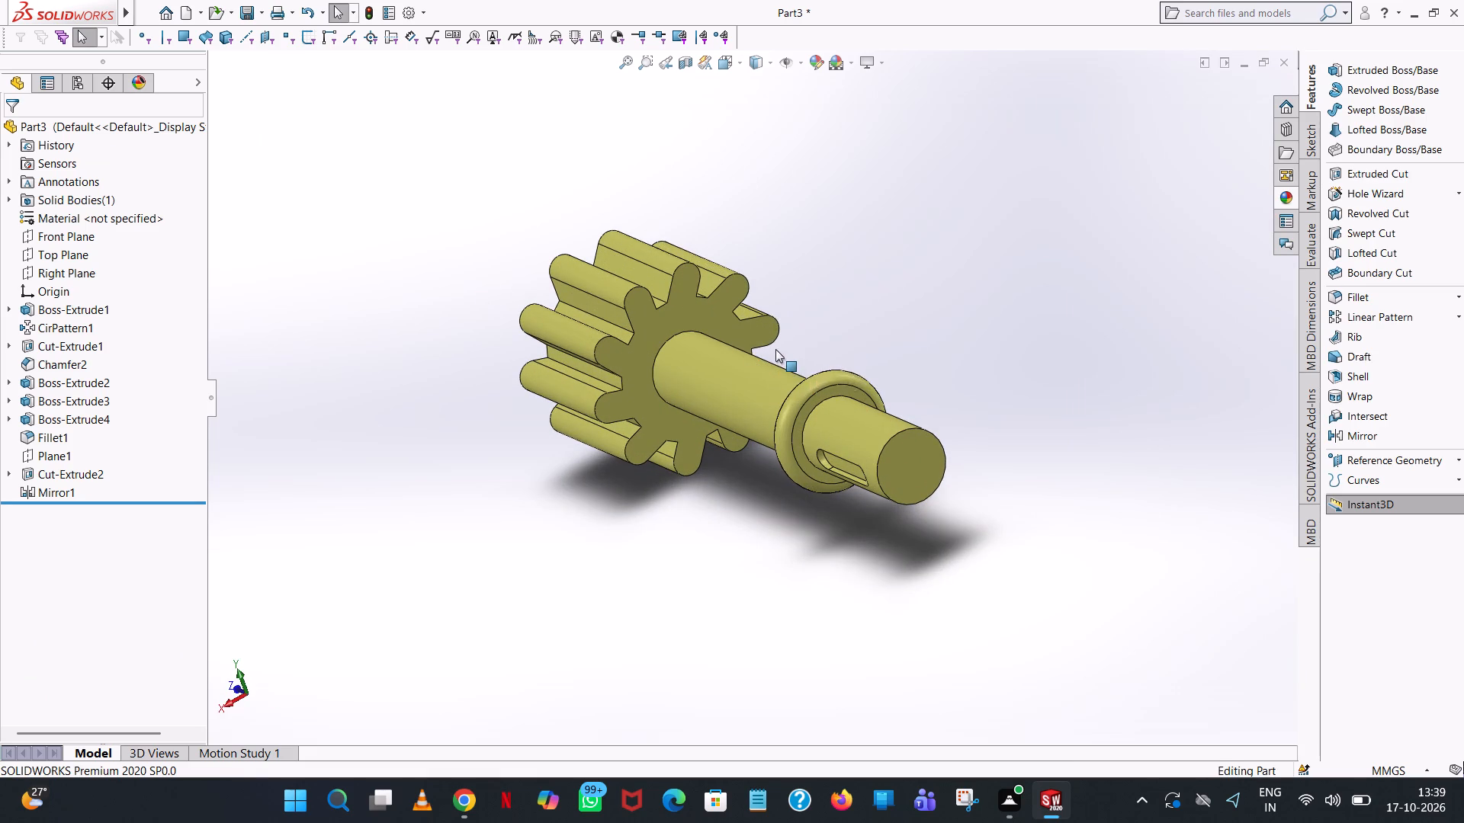
{"action": "left_click", "coordinate": [250, 14]}
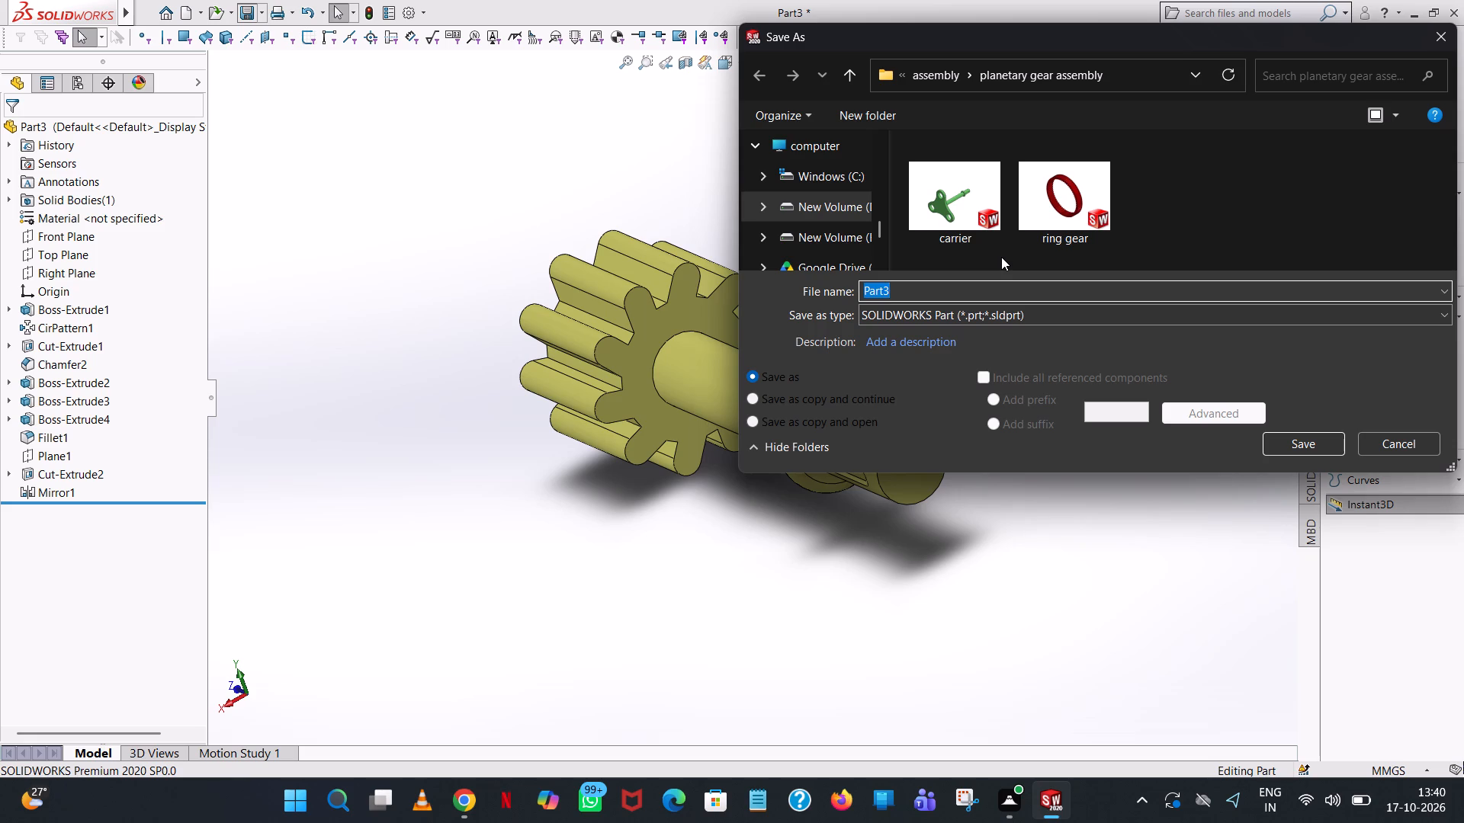
{"action": "key", "text": "s"}
{"action": "type", "text": "un"}
{"action": "key", "text": "space"}
{"action": "type", "text": "gea"}
{"action": "key", "text": "r"}
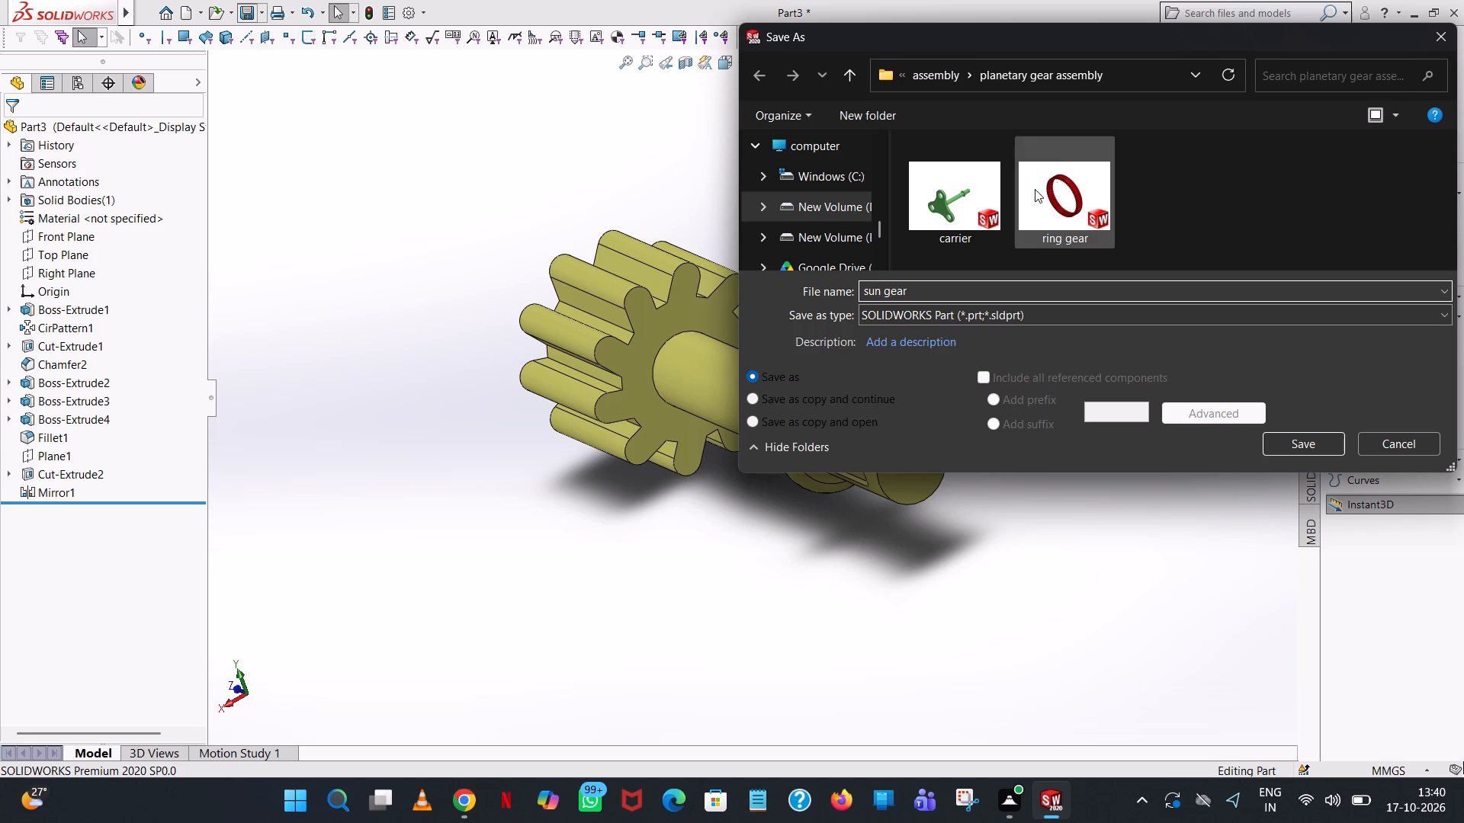
{"action": "left_click", "coordinate": [1310, 444]}
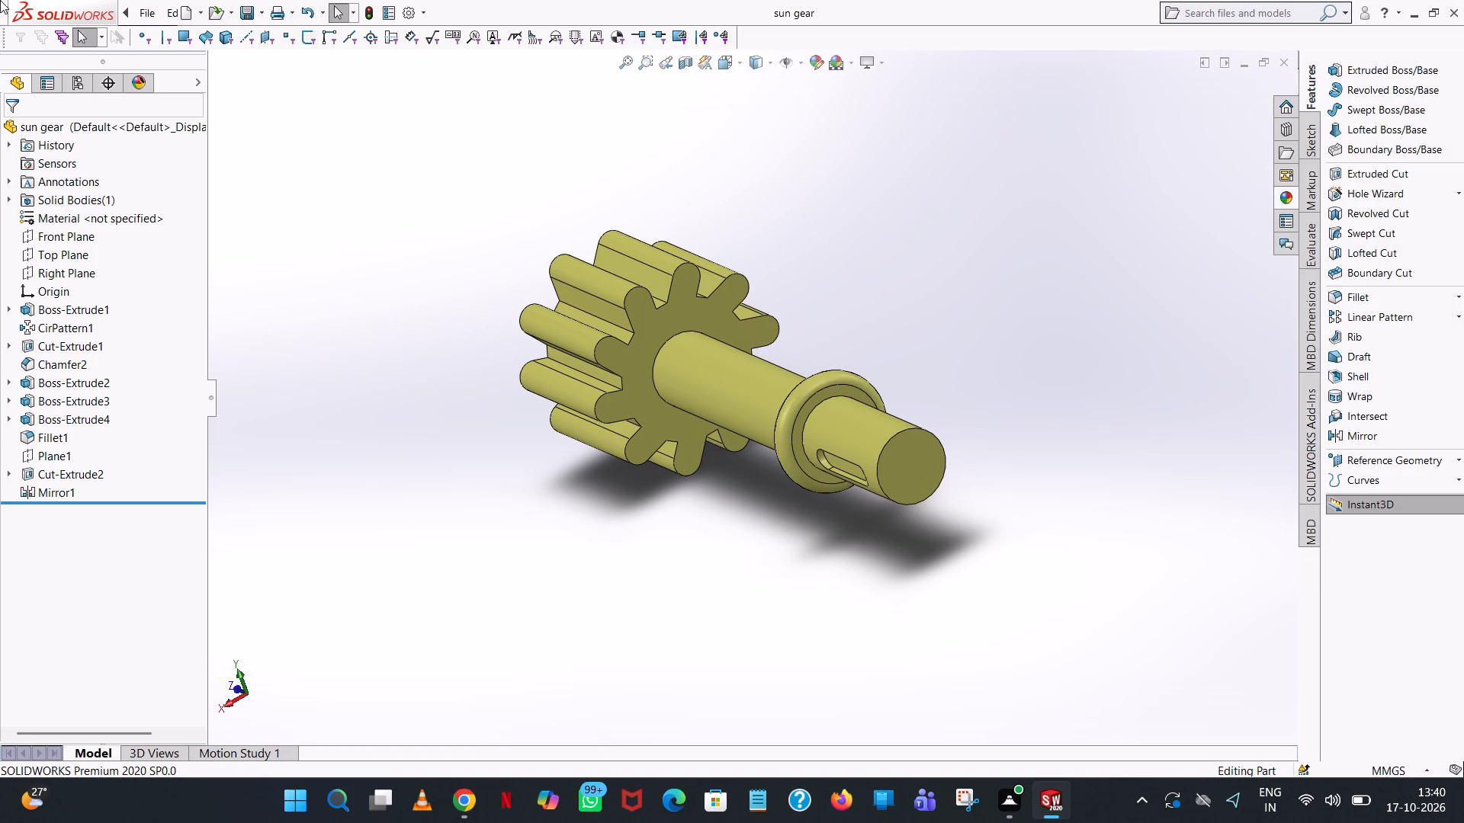
Save a PDF copy of the part as "sun gear" in the planetary gear assembly folder.
{"action": "left_click", "coordinate": [256, 8]}
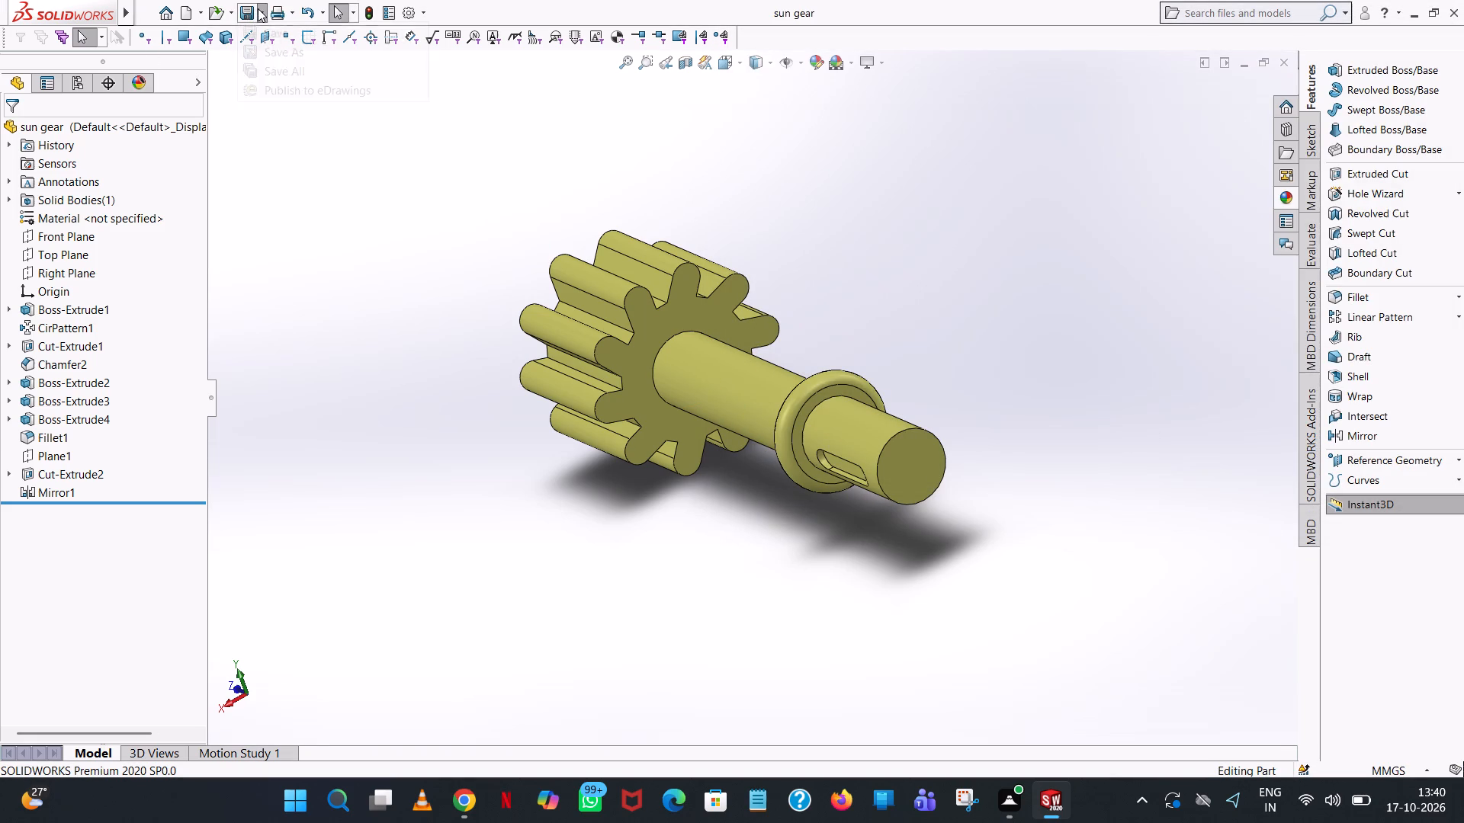
{"action": "left_click", "coordinate": [274, 59]}
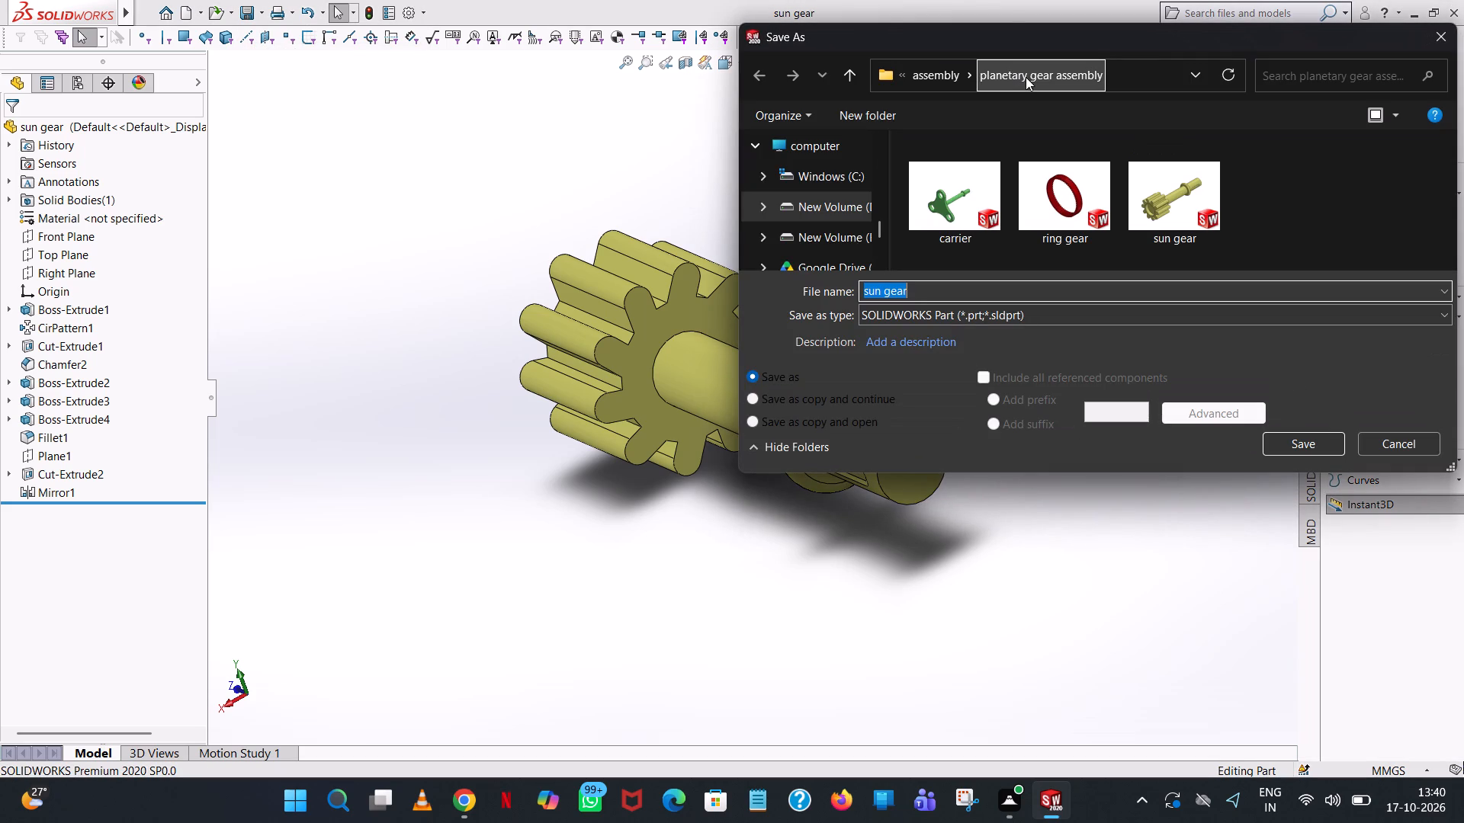
{"action": "left_click", "coordinate": [929, 324]}
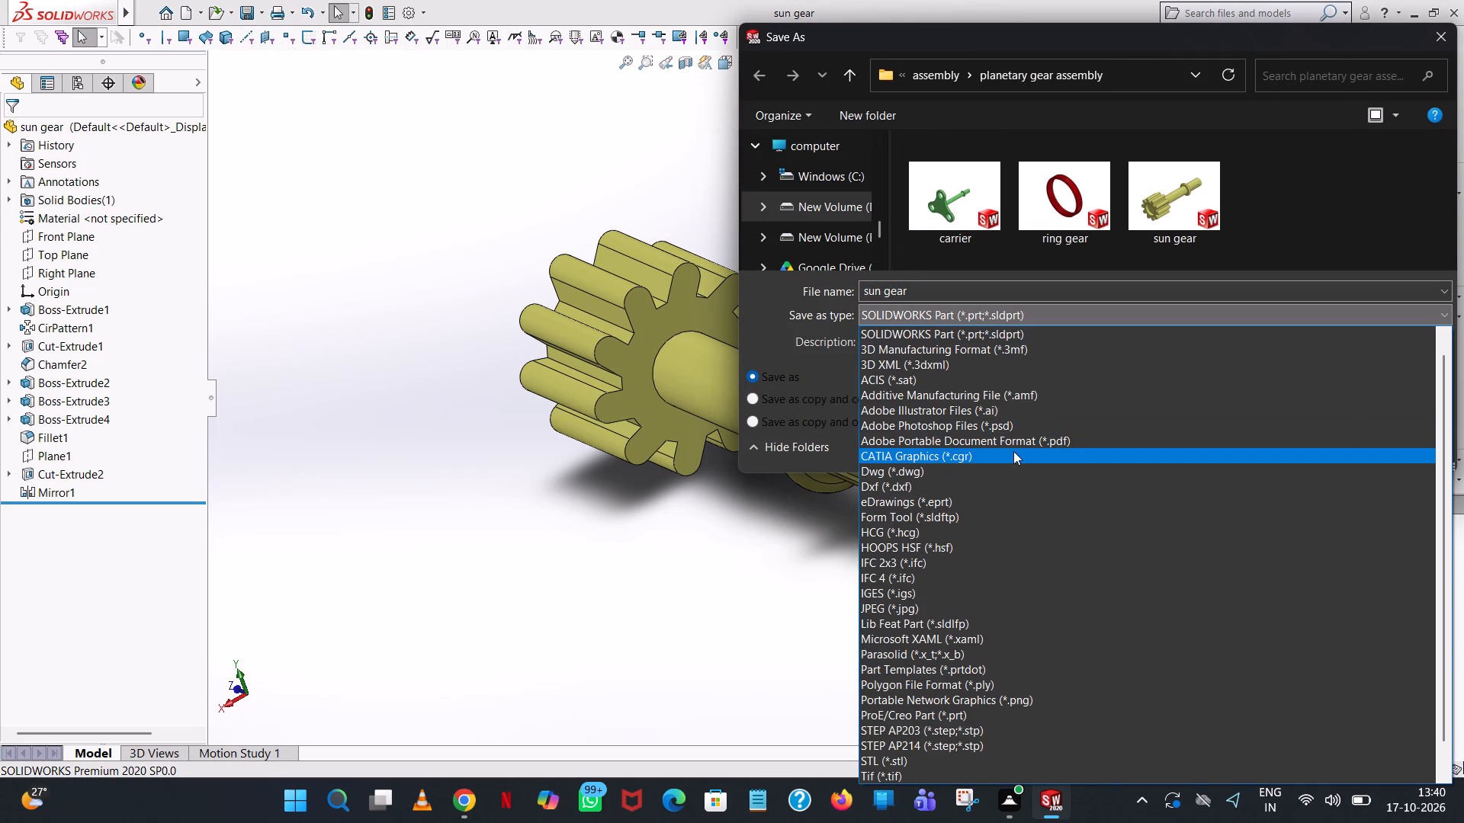
{"action": "left_click", "coordinate": [1035, 443]}
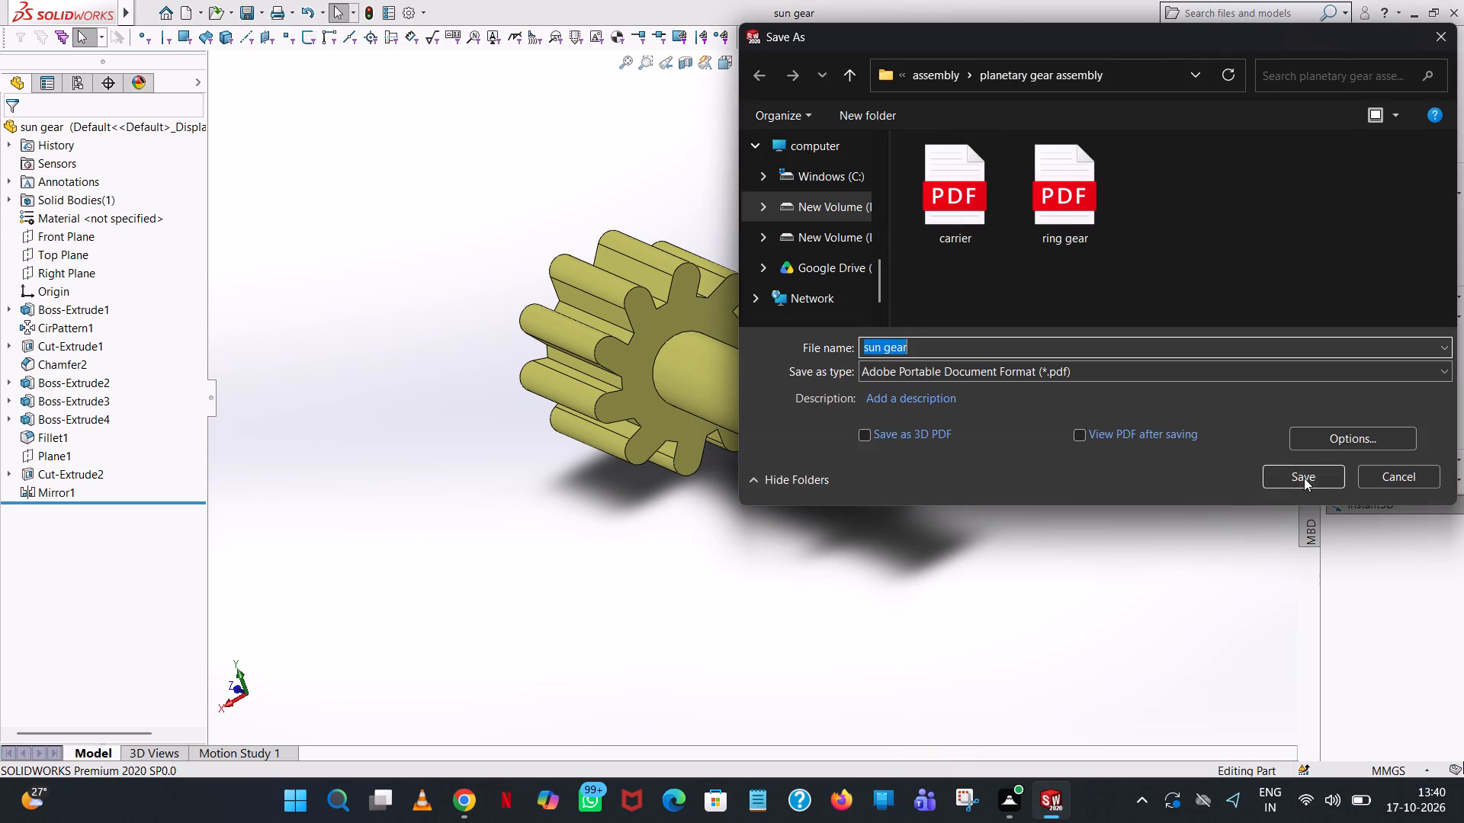
{"action": "left_click", "coordinate": [1304, 478]}
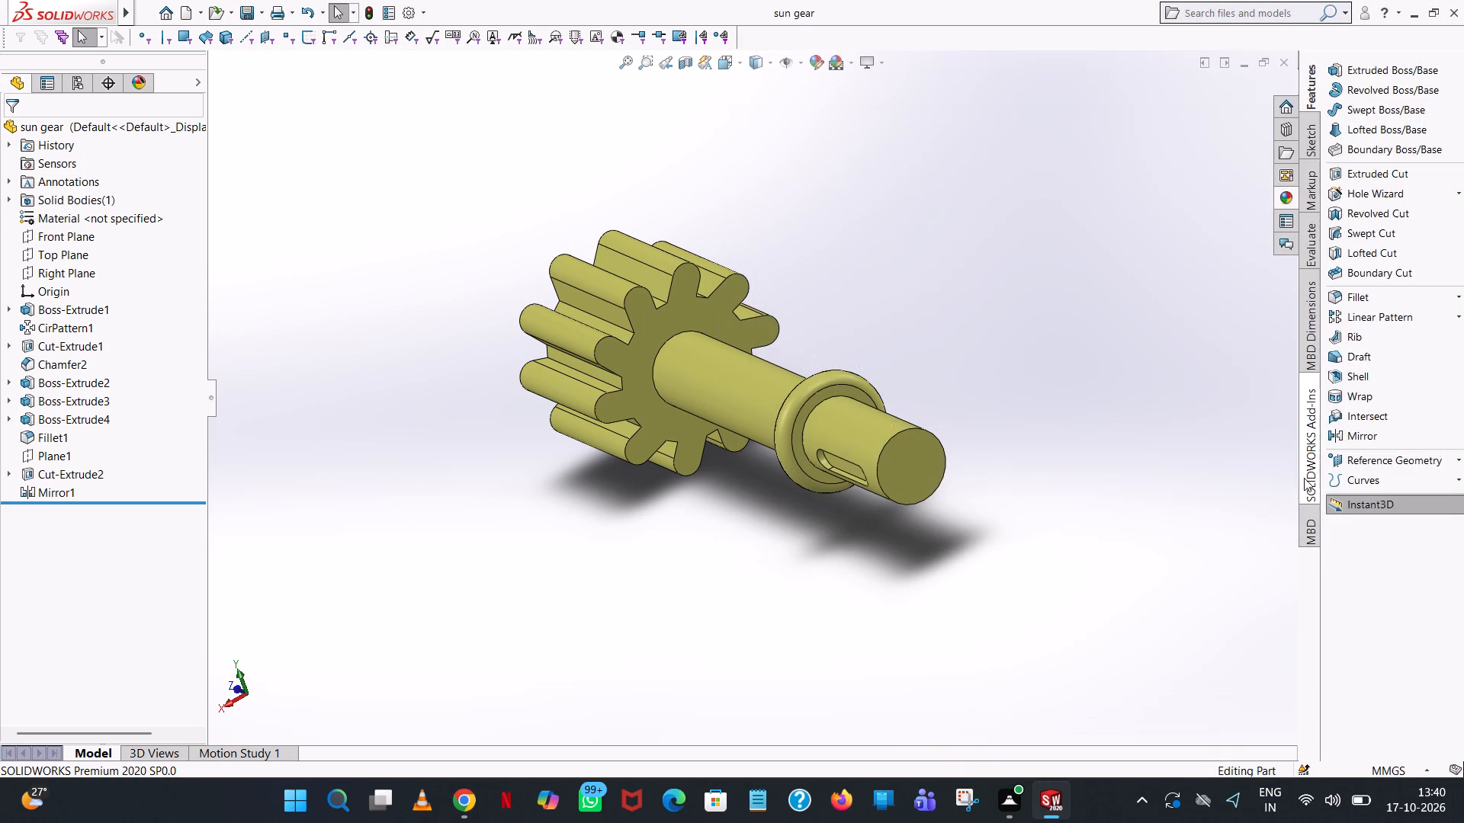
Create a new part document.
{"action": "left_click", "coordinate": [175, 12]}
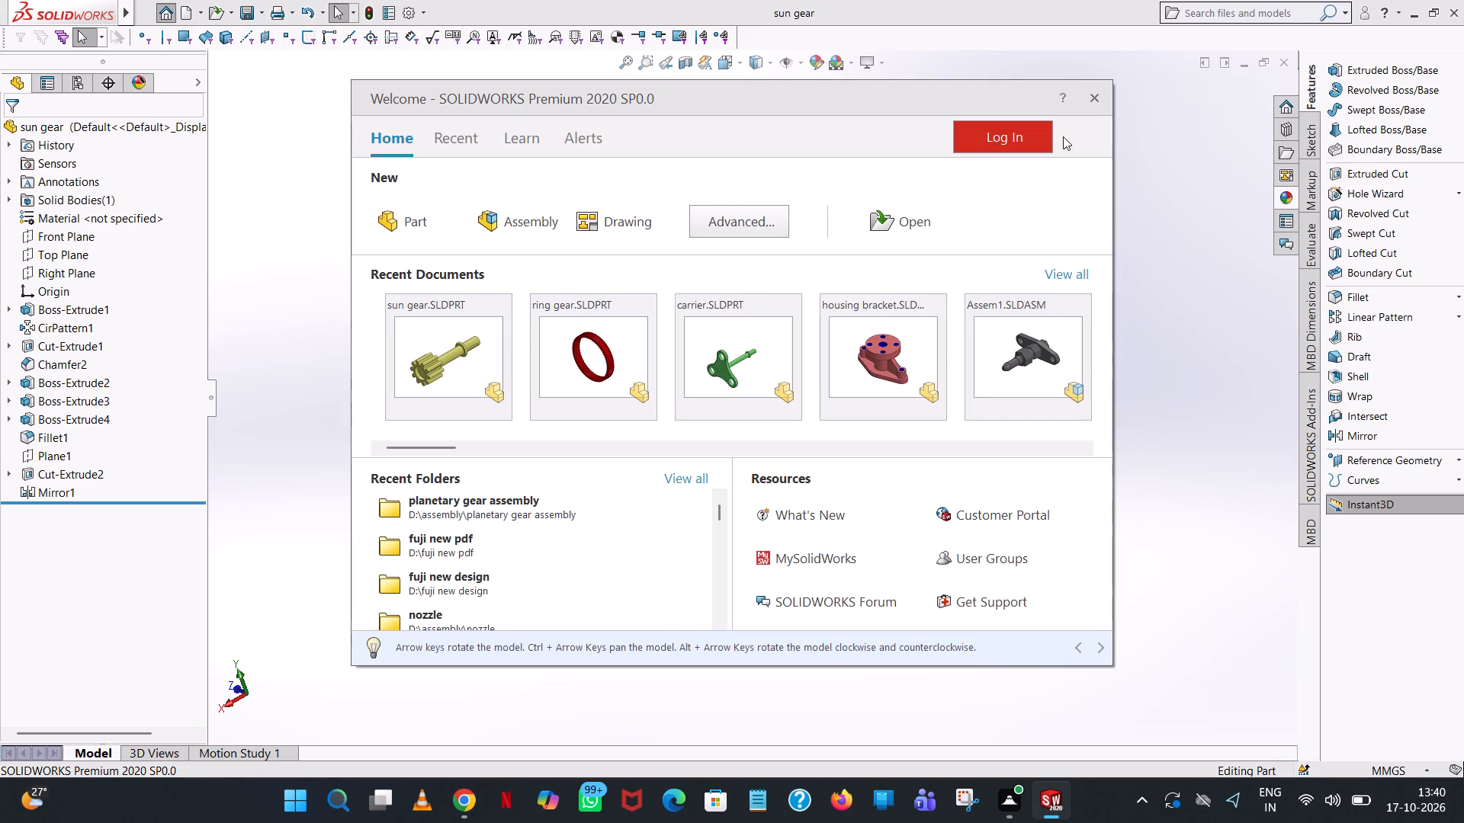
{"action": "left_click", "coordinate": [1092, 94]}
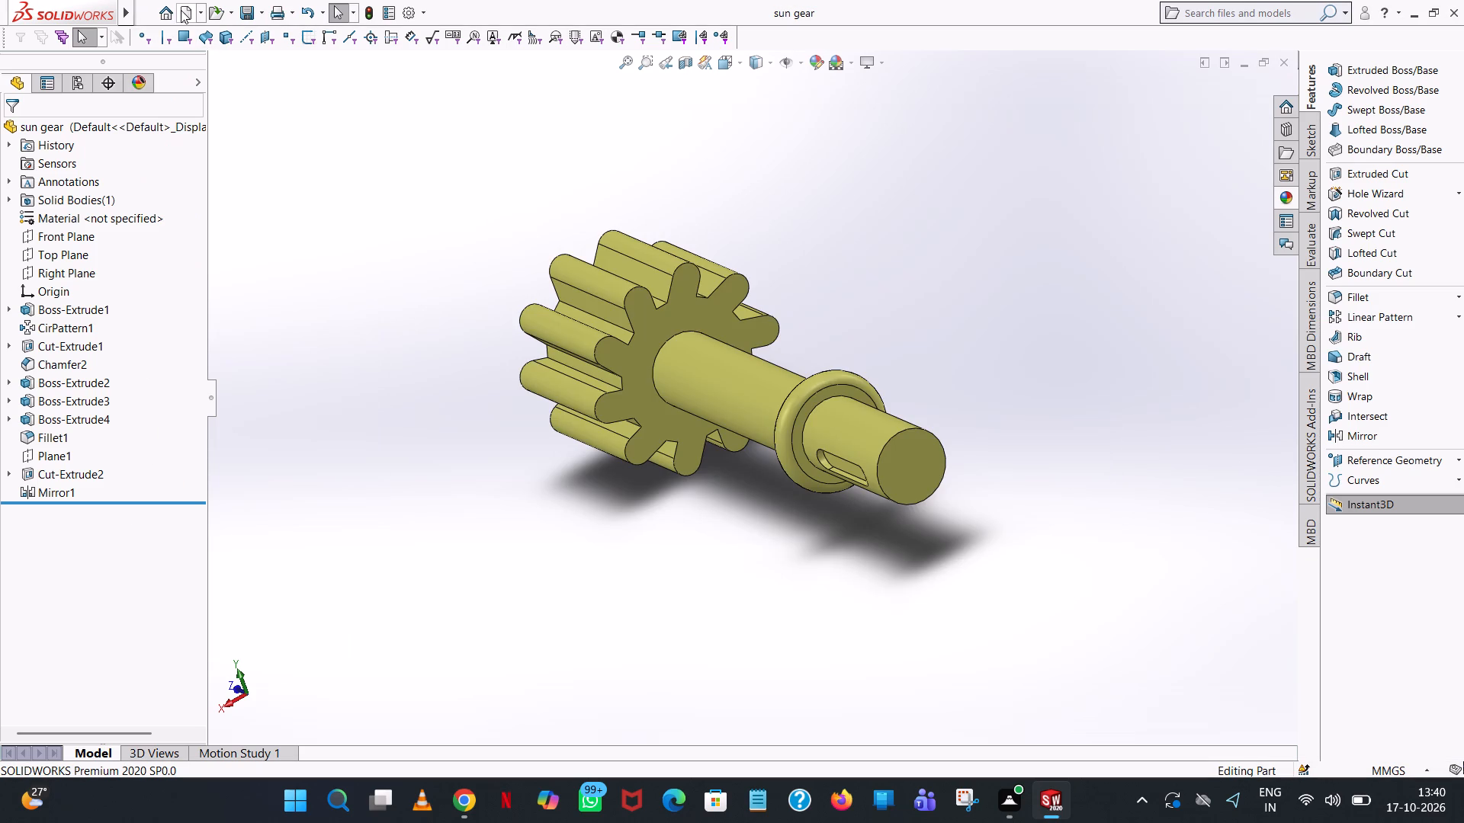
{"action": "left_click", "coordinate": [181, 10]}
{"action": "double_click", "coordinate": [377, 374]}
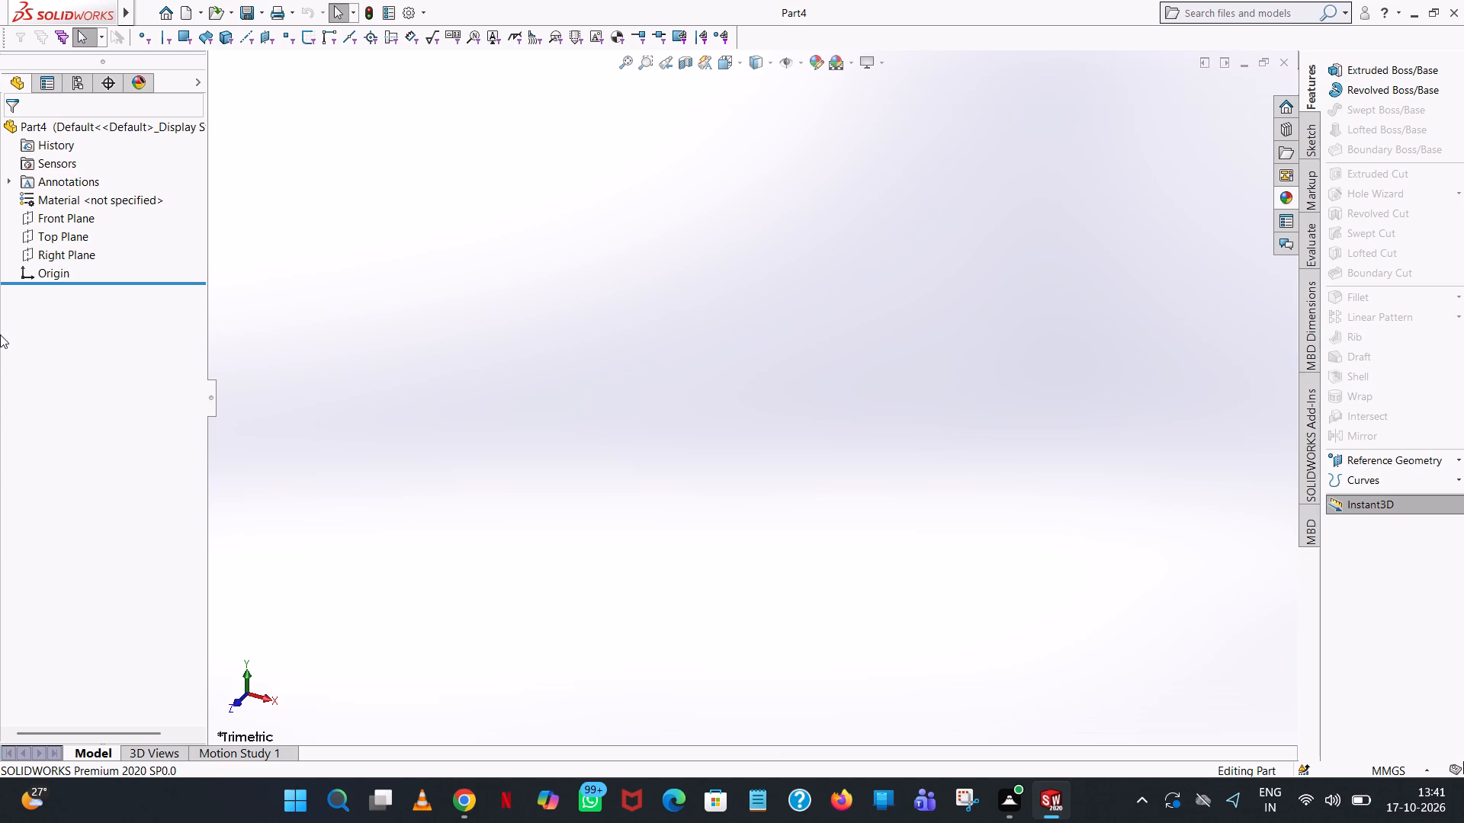
Start a sketch on the Front Plane and draw a circle centred on the origin with a 13 mm radius (26/2).
{"action": "left_click", "coordinate": [71, 219]}
{"action": "left_click", "coordinate": [82, 201]}
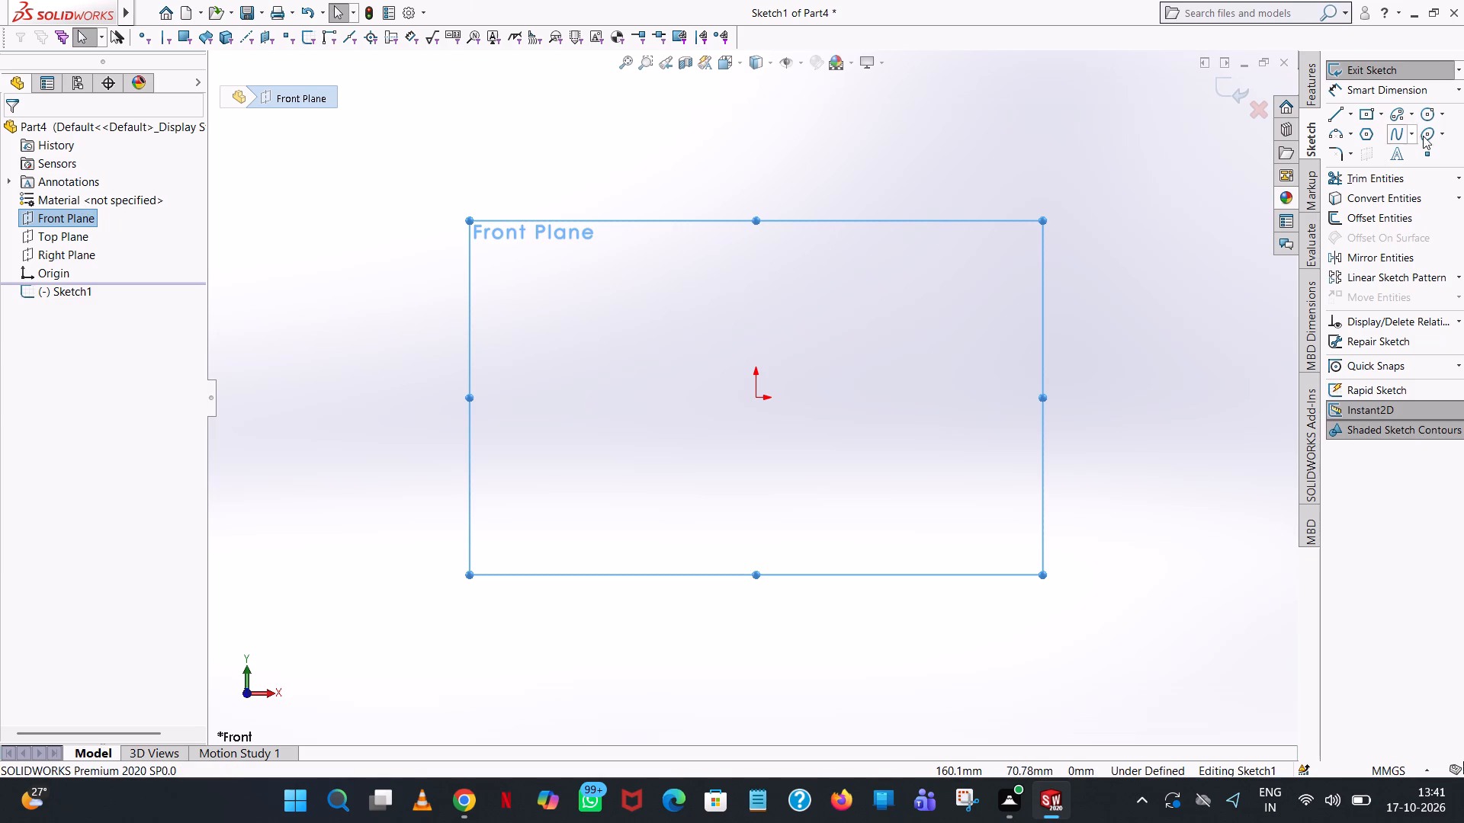
{"action": "left_click", "coordinate": [1422, 107]}
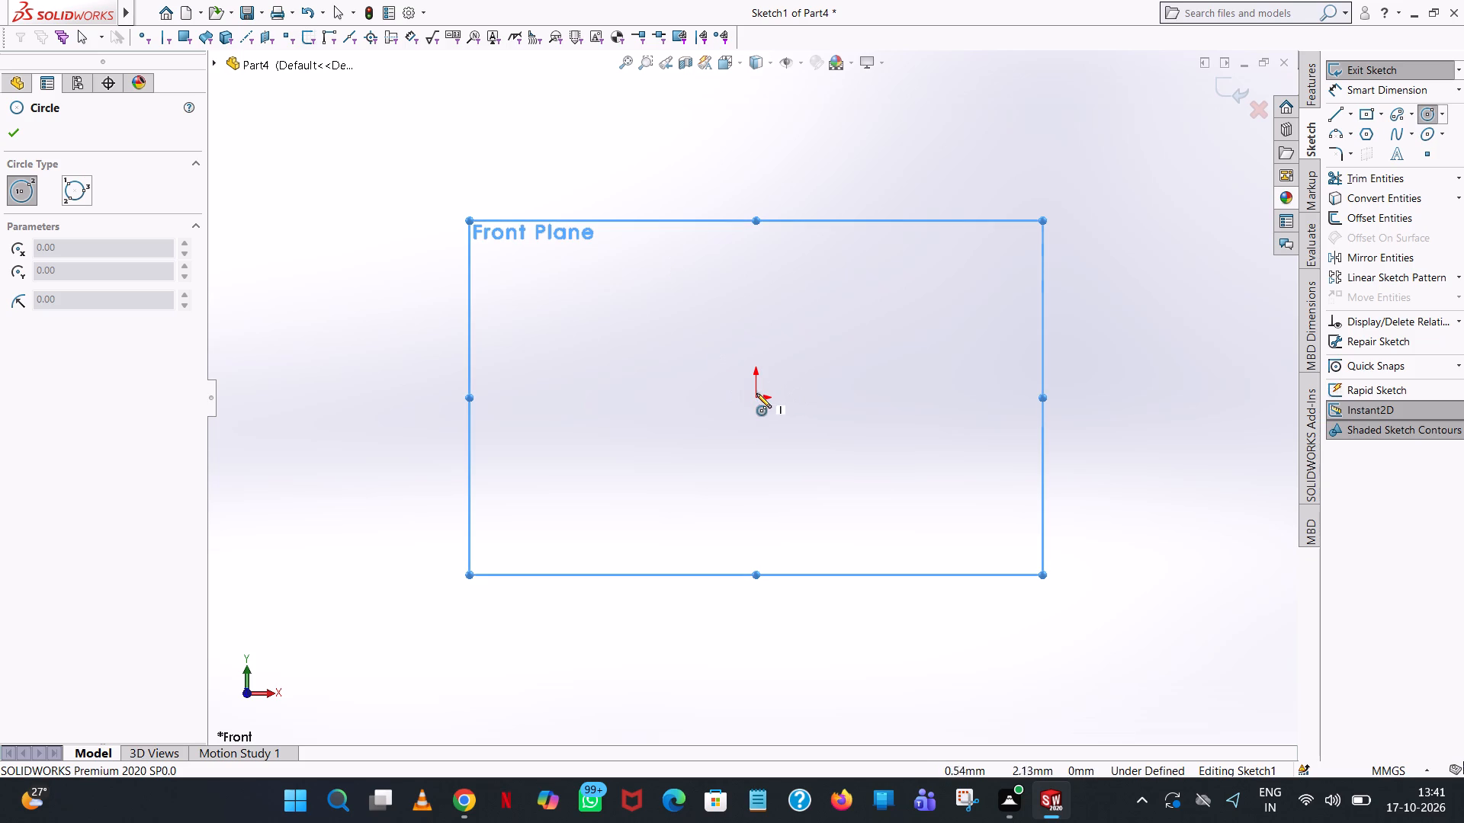
{"action": "left_click", "coordinate": [756, 399]}
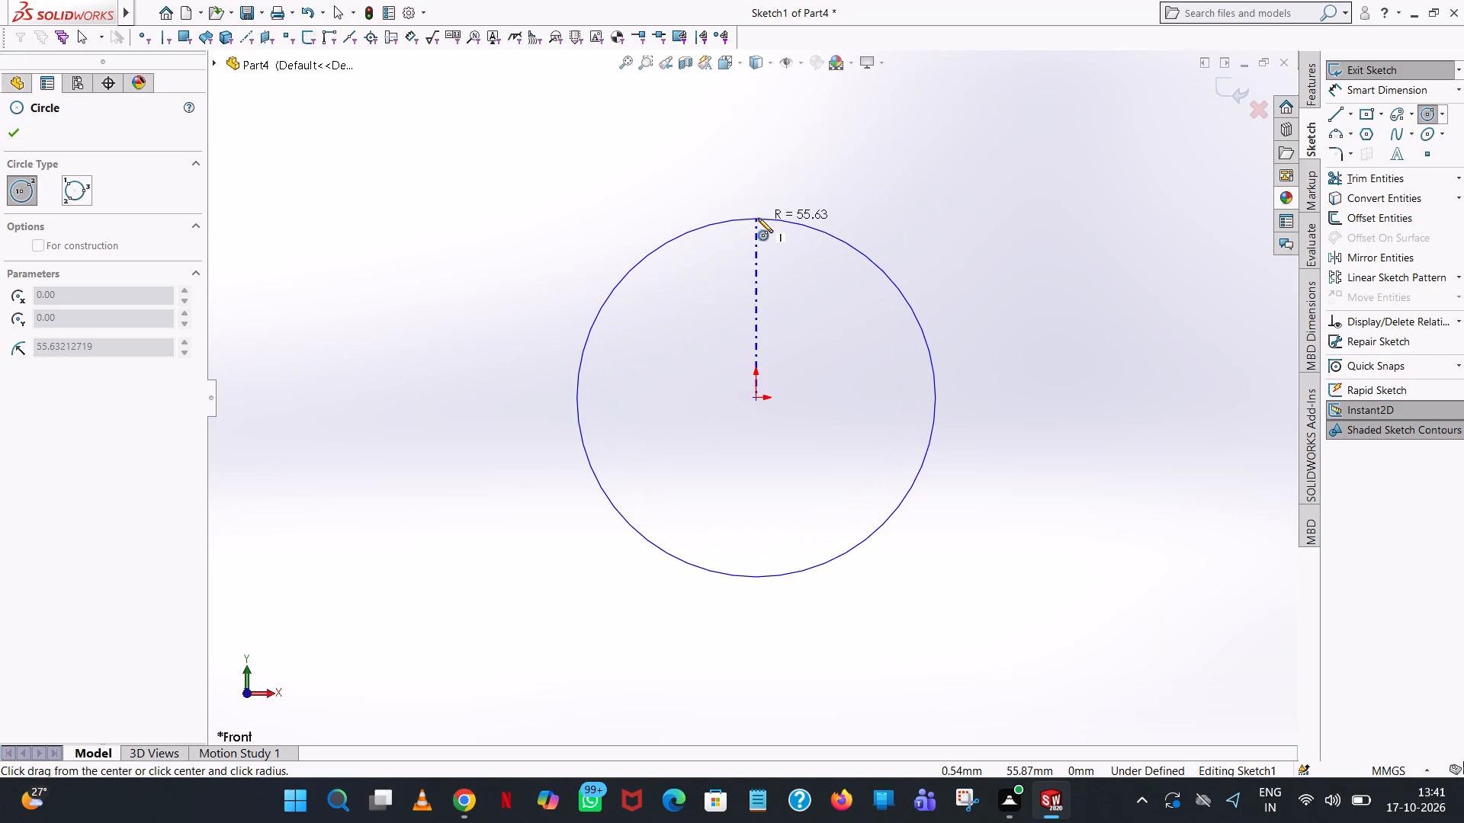
{"action": "left_click", "coordinate": [758, 218]}
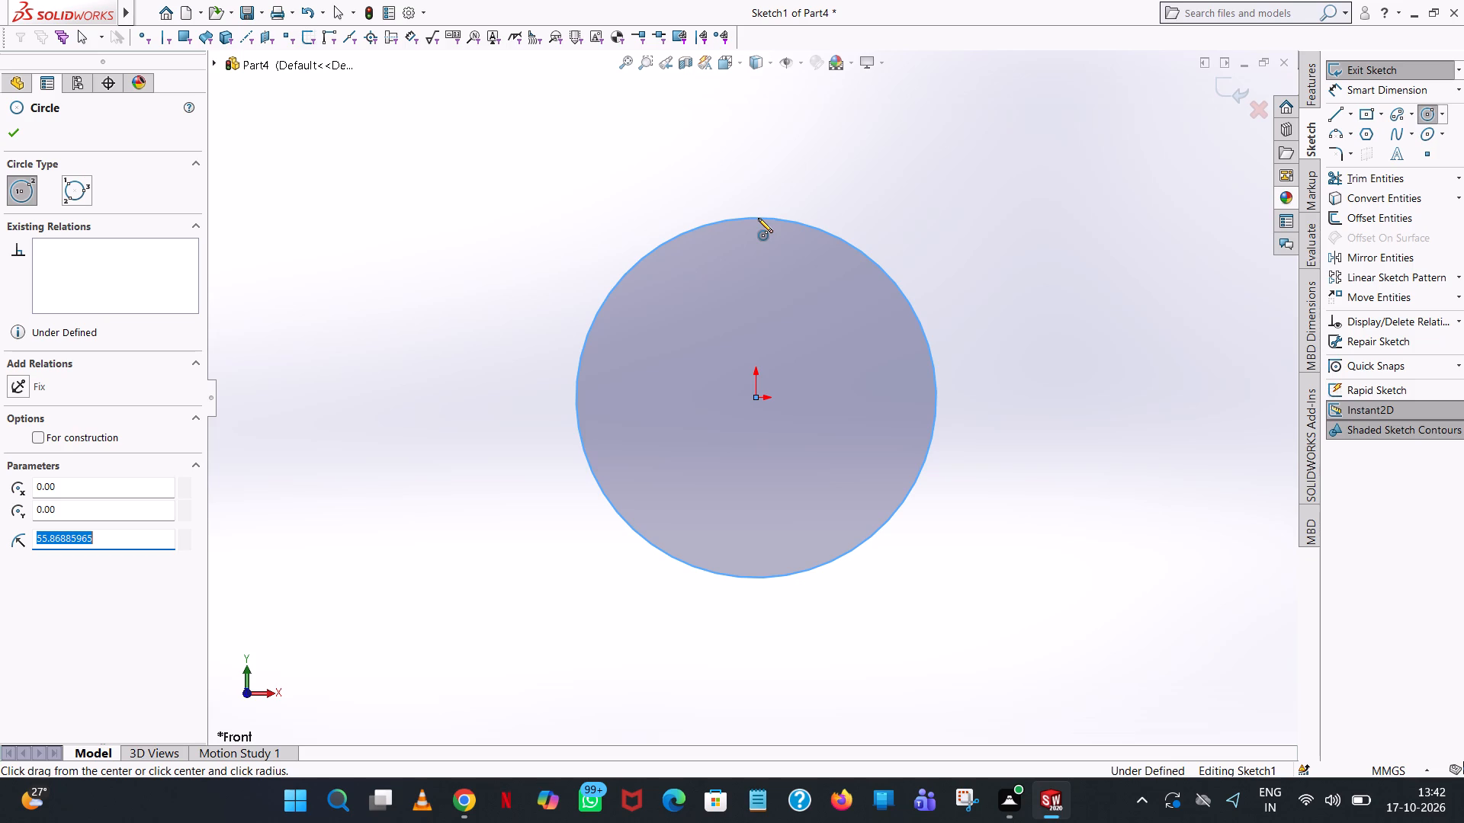
{"action": "type", "text": "26"}
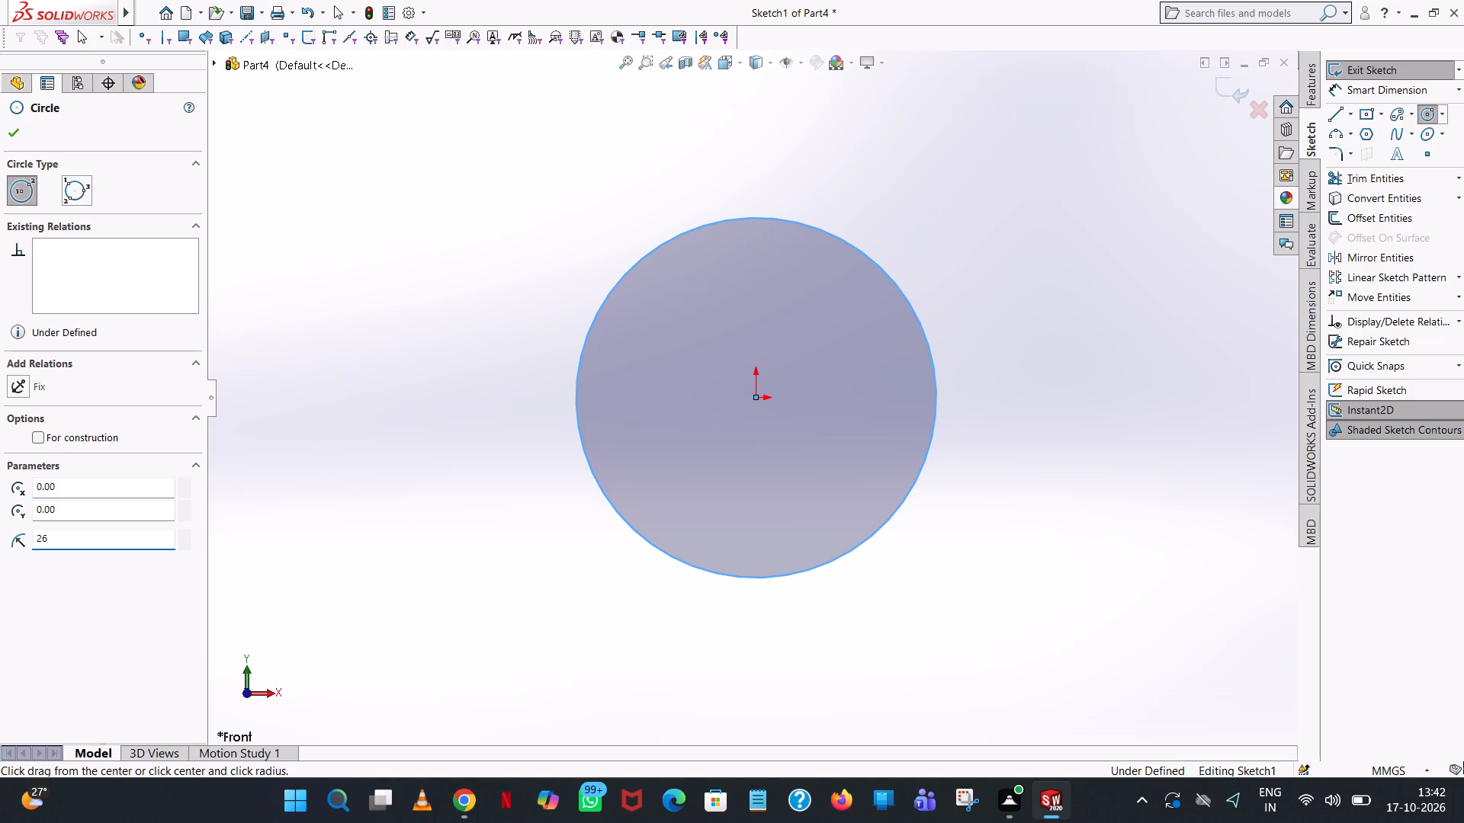
{"action": "key", "text": "slash"}
{"action": "key", "text": "2"}
{"action": "key", "text": "Return"}
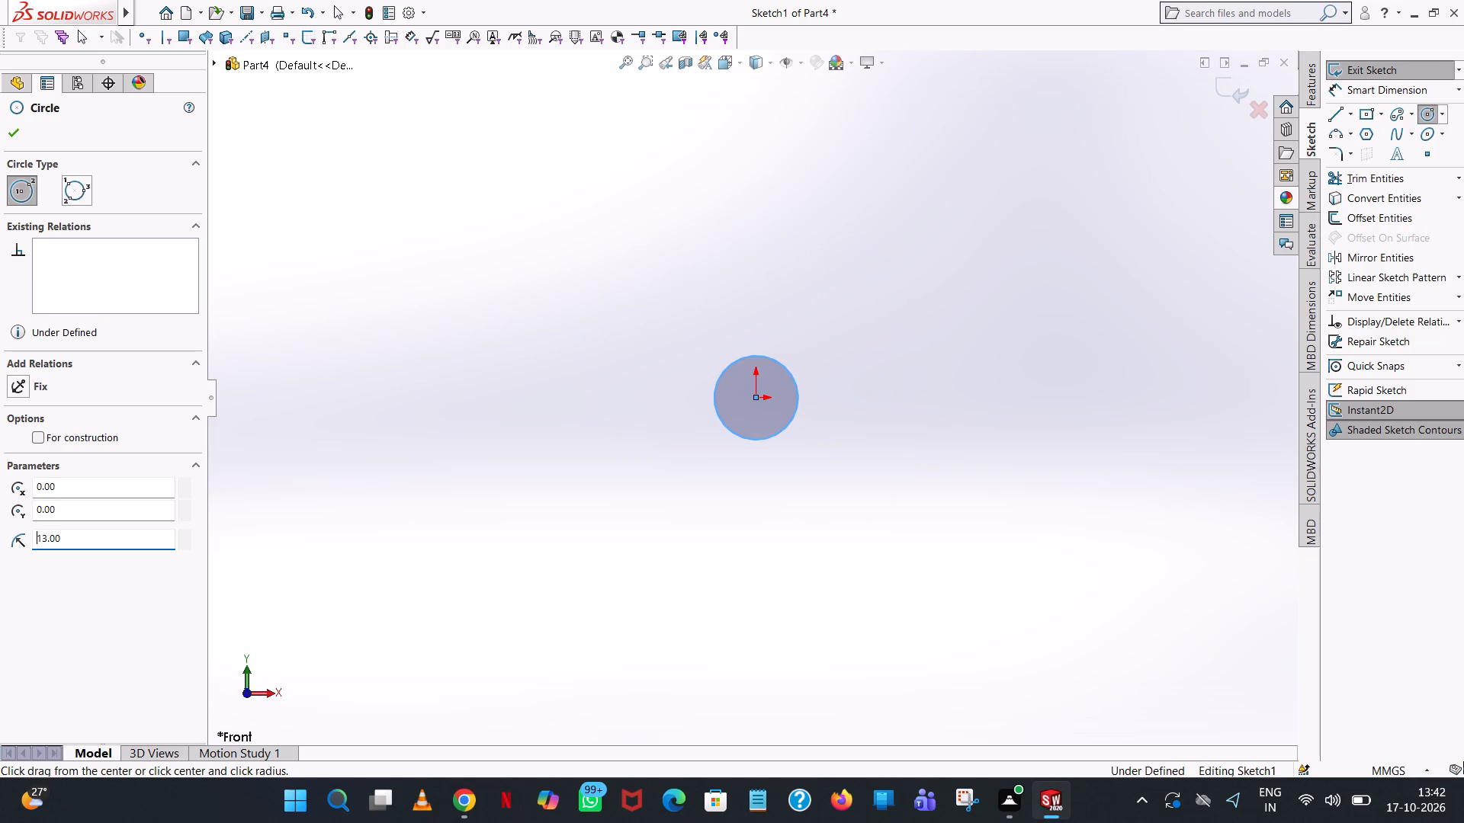
{"action": "right_click", "coordinate": [652, 198]}
{"action": "left_click", "coordinate": [678, 212]}
Draw a second, concentric circle centred on the origin with a 10.75 mm radius (21.5/2).
{"action": "scroll", "coordinate": [775, 379], "scroll_direction": "down", "scroll_amount": 4}
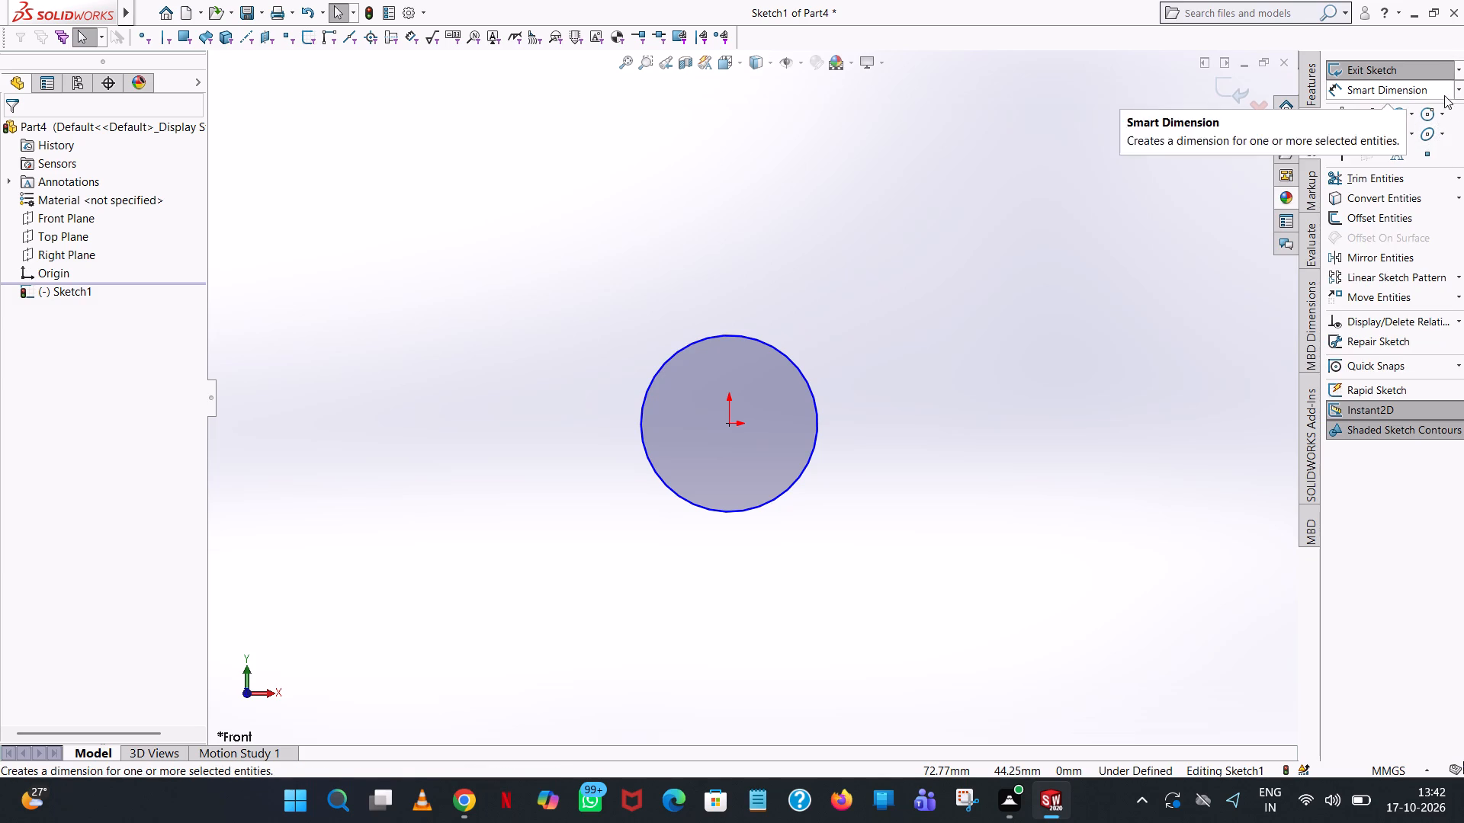
{"action": "left_click", "coordinate": [1429, 114]}
{"action": "left_click", "coordinate": [727, 423]}
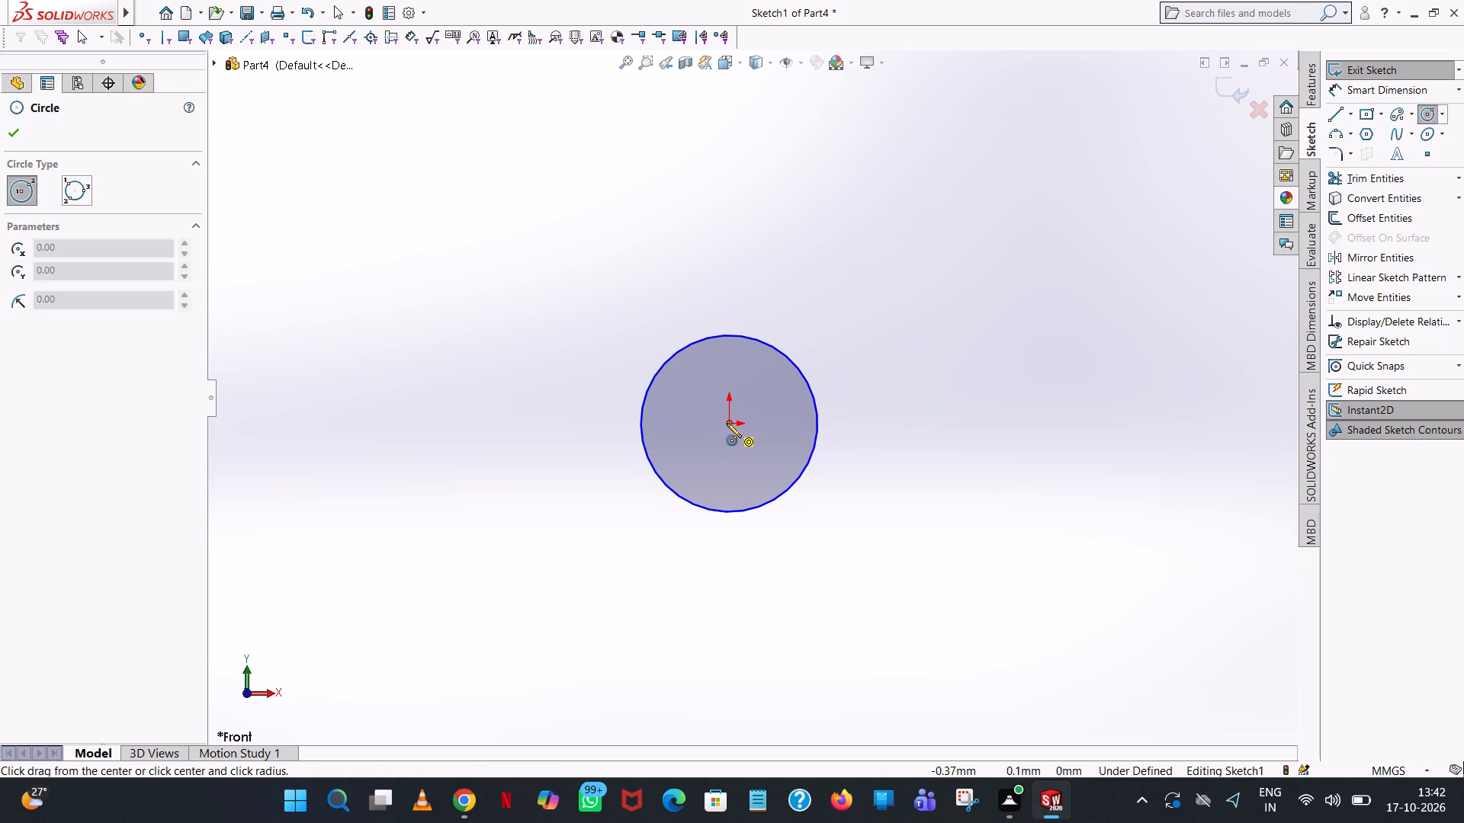
{"action": "left_click", "coordinate": [725, 359]}
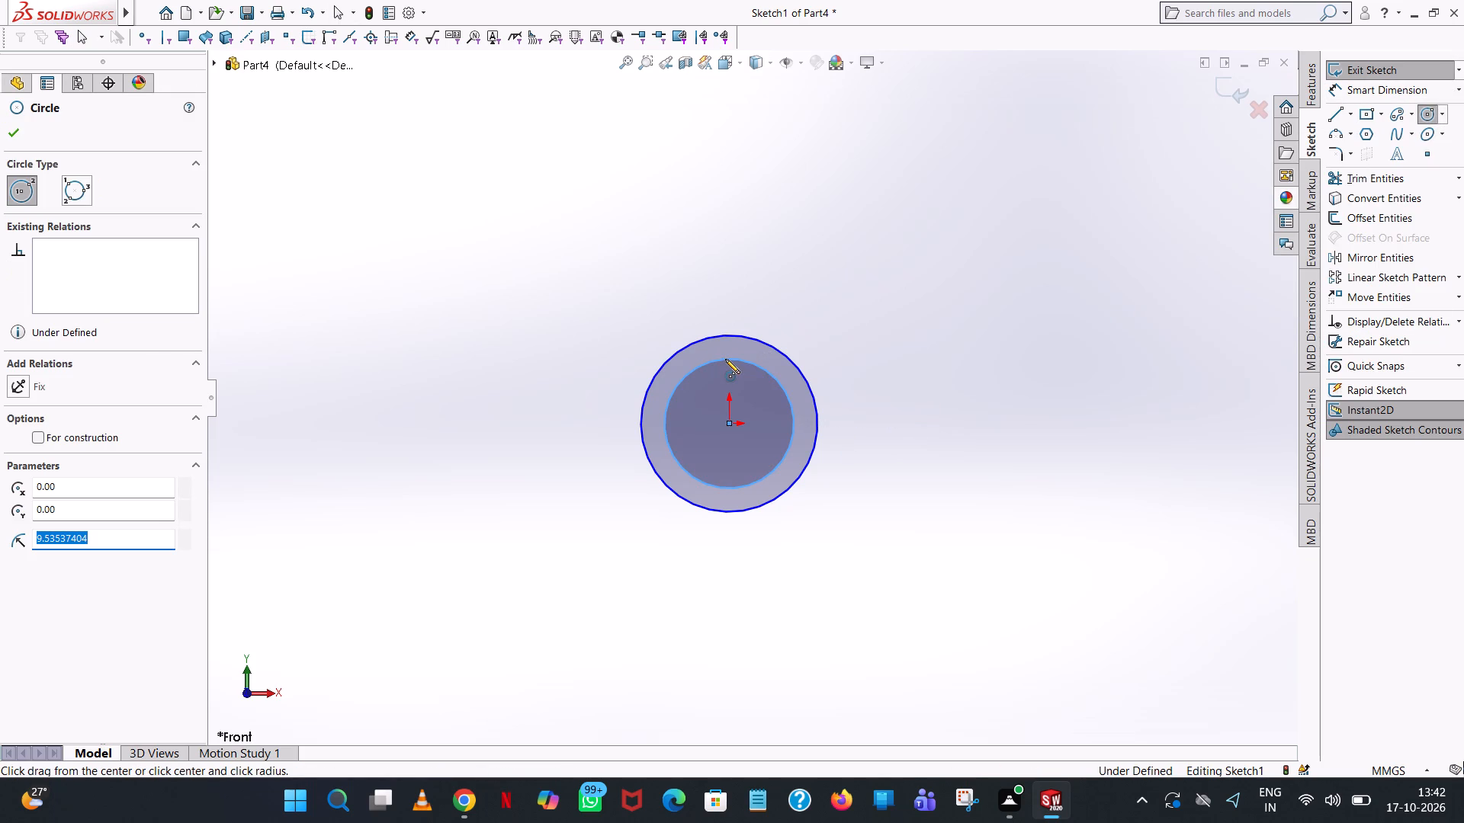
{"action": "type", "text": "21"}
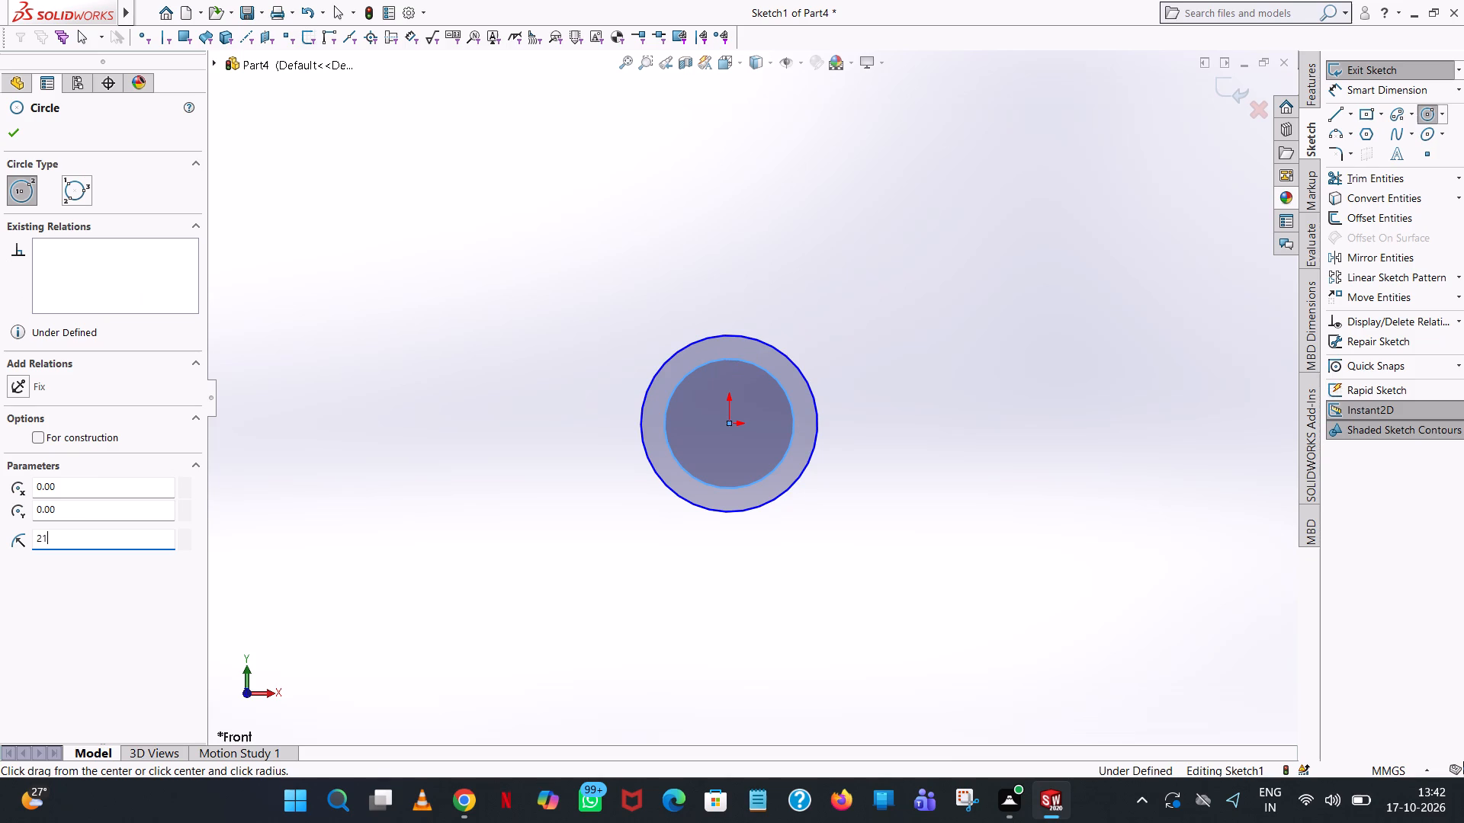
{"action": "key", "text": "period"}
{"action": "type", "text": "5/"}
{"action": "key", "text": "2"}
{"action": "key", "text": "Return"}
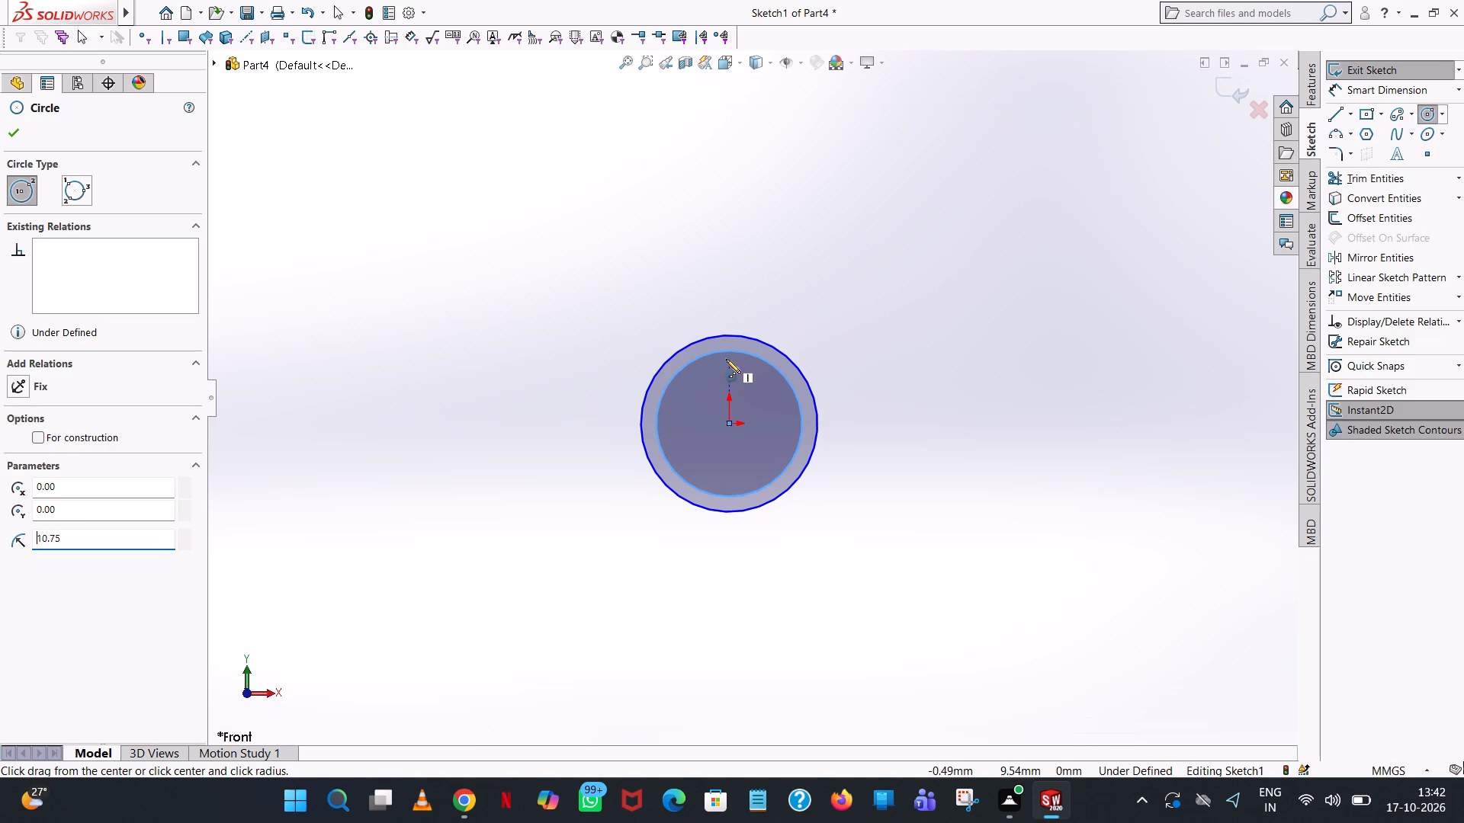
{"action": "right_click", "coordinate": [486, 178]}
{"action": "left_click", "coordinate": [523, 191]}
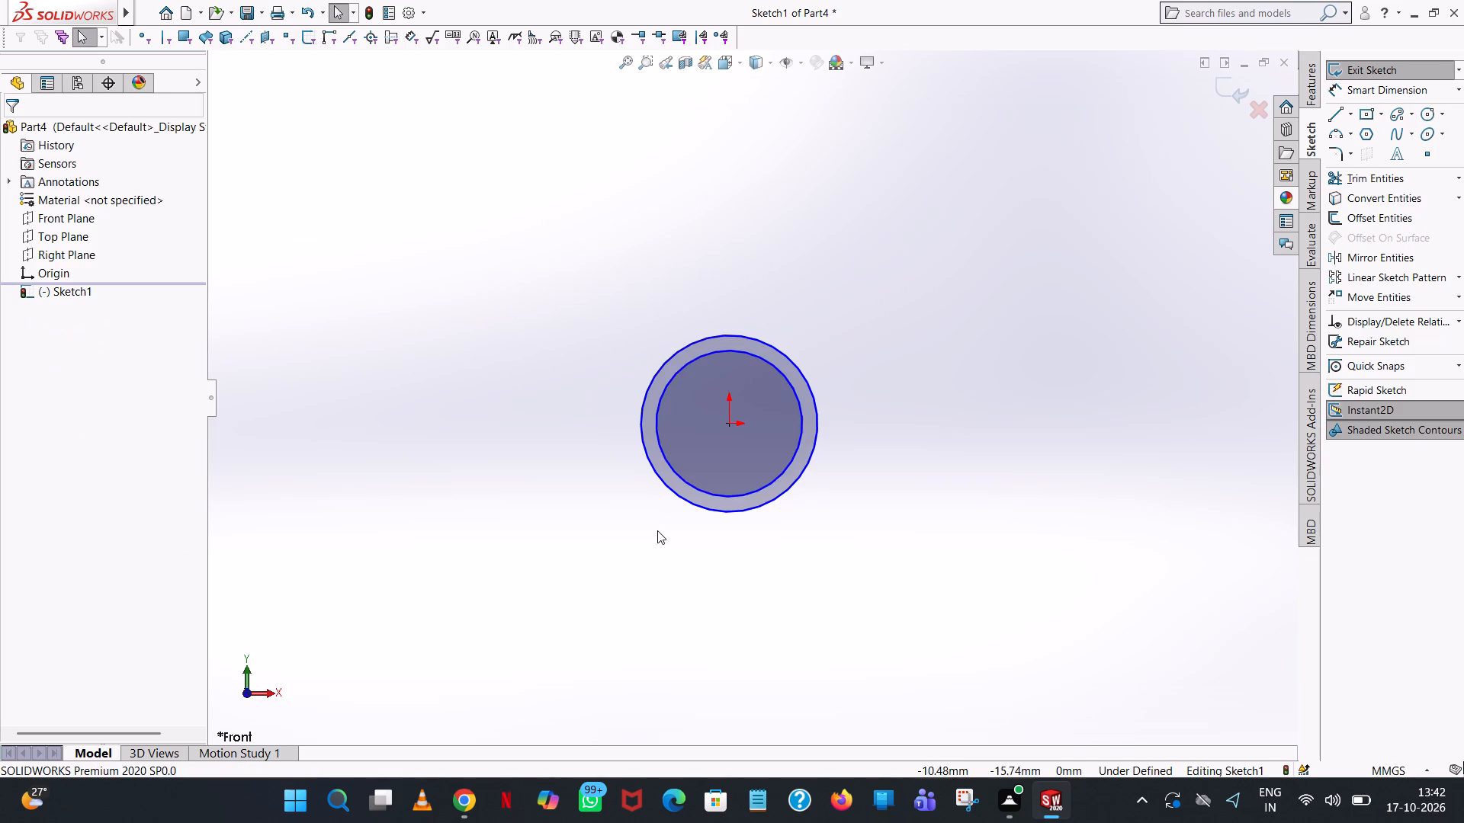
Start the Line tool with as-sketched orientation to add a line to the two-circle sketch.
{"action": "scroll", "coordinate": [793, 392], "scroll_direction": "down", "scroll_amount": 2}
{"action": "scroll", "coordinate": [644, 367], "scroll_direction": "down", "scroll_amount": 3}
{"action": "left_click", "coordinate": [856, 198]}
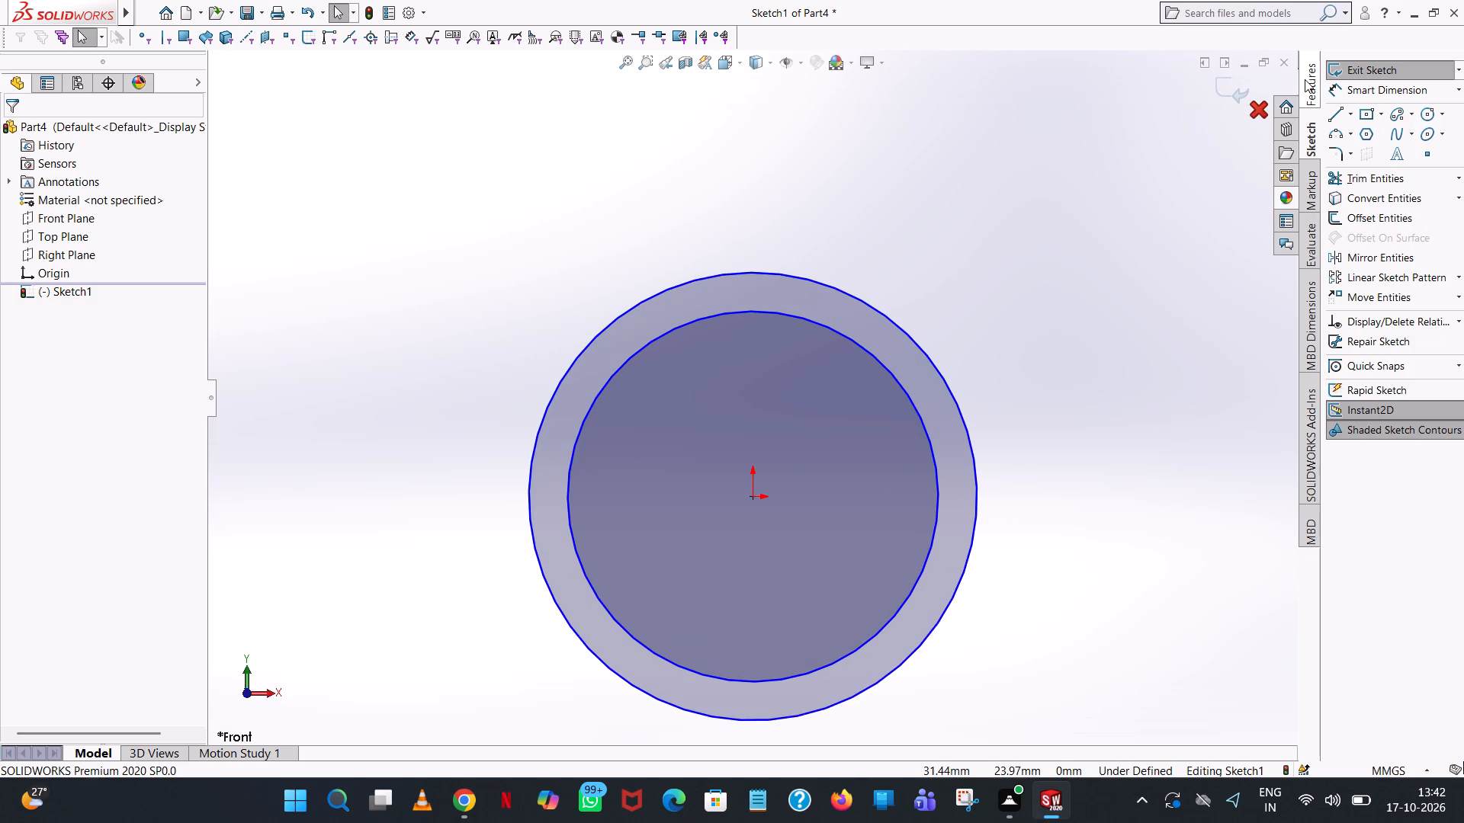
{"action": "left_click", "coordinate": [1337, 114]}
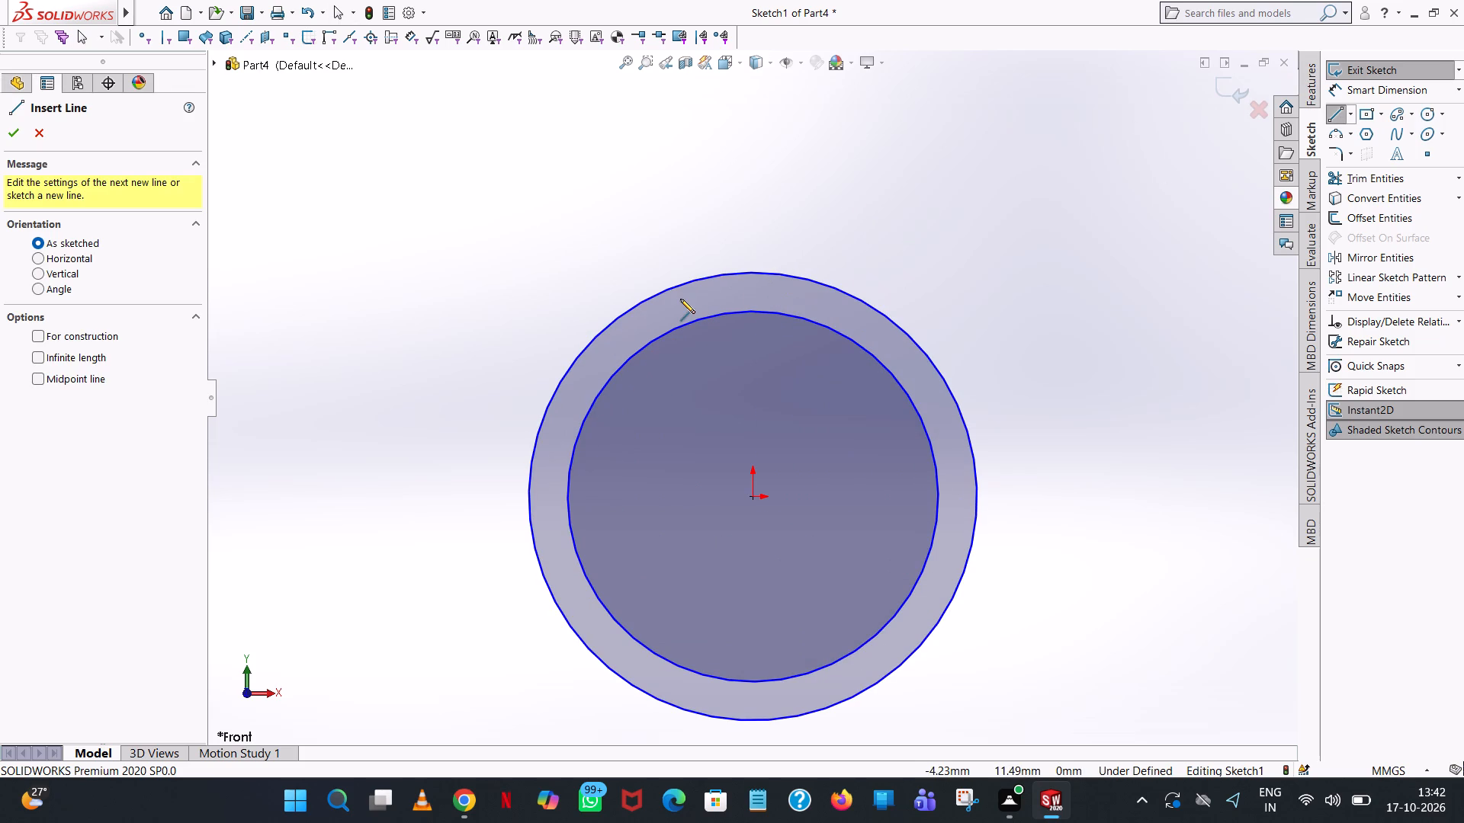
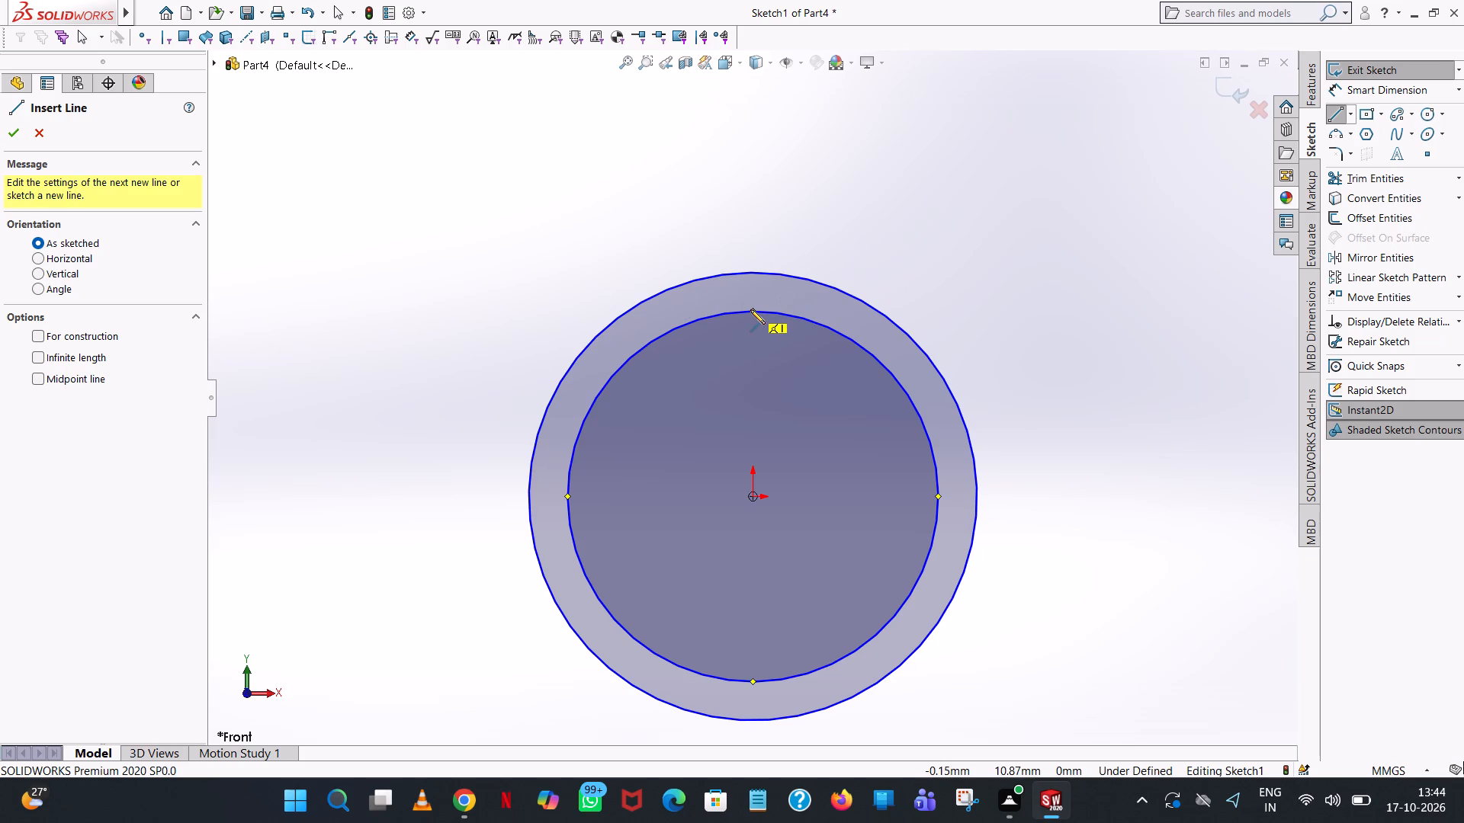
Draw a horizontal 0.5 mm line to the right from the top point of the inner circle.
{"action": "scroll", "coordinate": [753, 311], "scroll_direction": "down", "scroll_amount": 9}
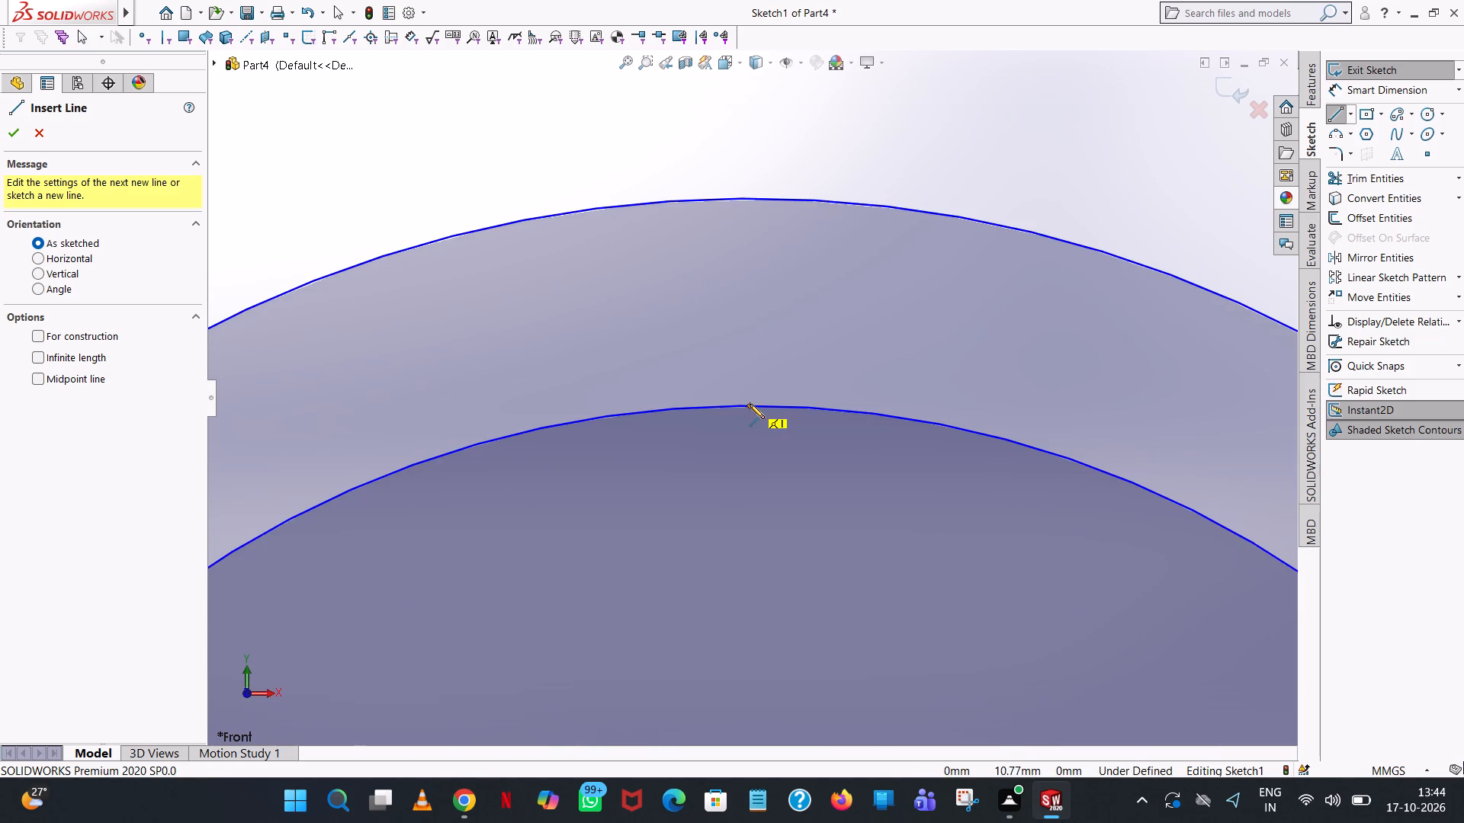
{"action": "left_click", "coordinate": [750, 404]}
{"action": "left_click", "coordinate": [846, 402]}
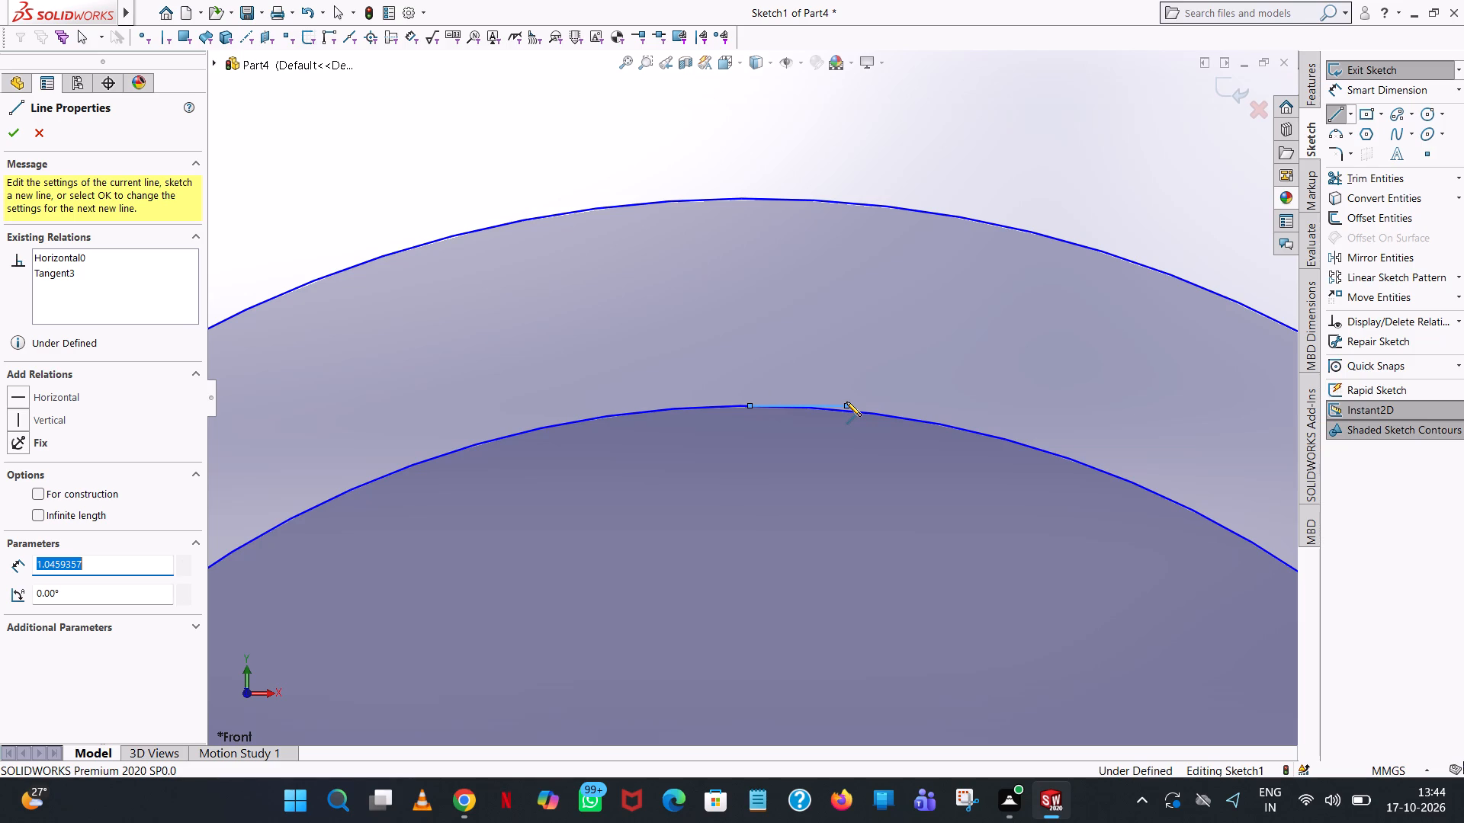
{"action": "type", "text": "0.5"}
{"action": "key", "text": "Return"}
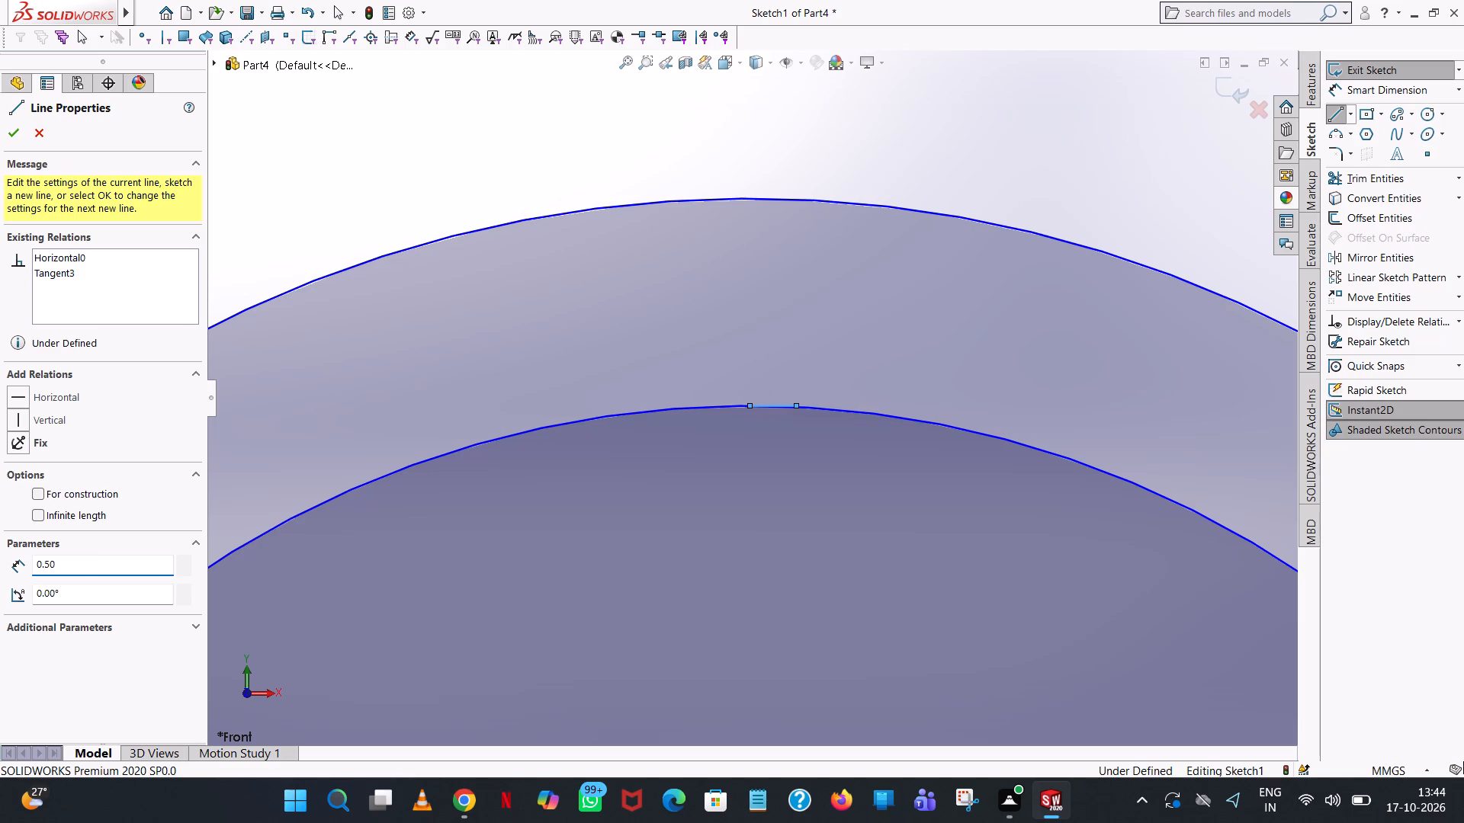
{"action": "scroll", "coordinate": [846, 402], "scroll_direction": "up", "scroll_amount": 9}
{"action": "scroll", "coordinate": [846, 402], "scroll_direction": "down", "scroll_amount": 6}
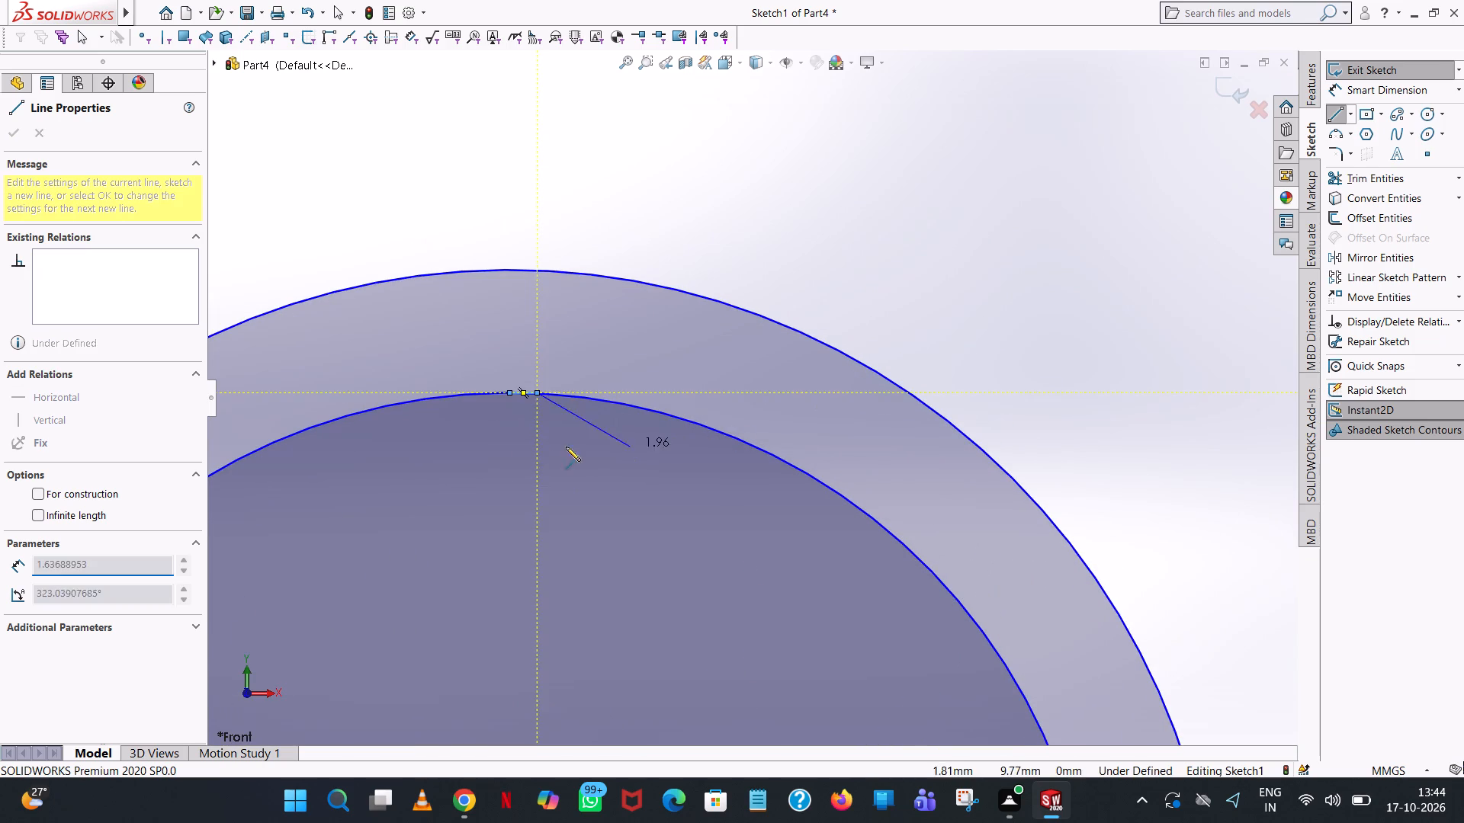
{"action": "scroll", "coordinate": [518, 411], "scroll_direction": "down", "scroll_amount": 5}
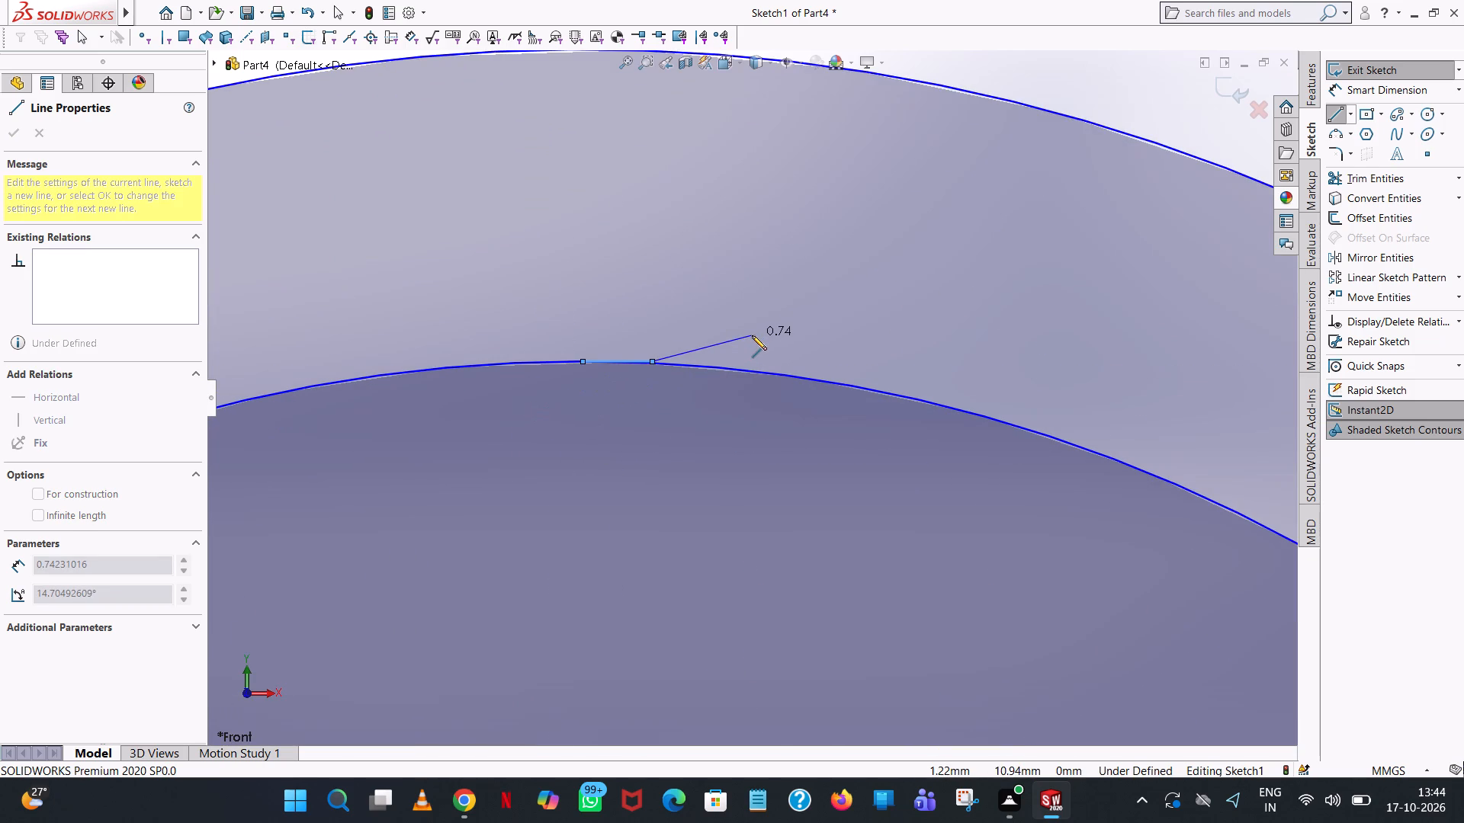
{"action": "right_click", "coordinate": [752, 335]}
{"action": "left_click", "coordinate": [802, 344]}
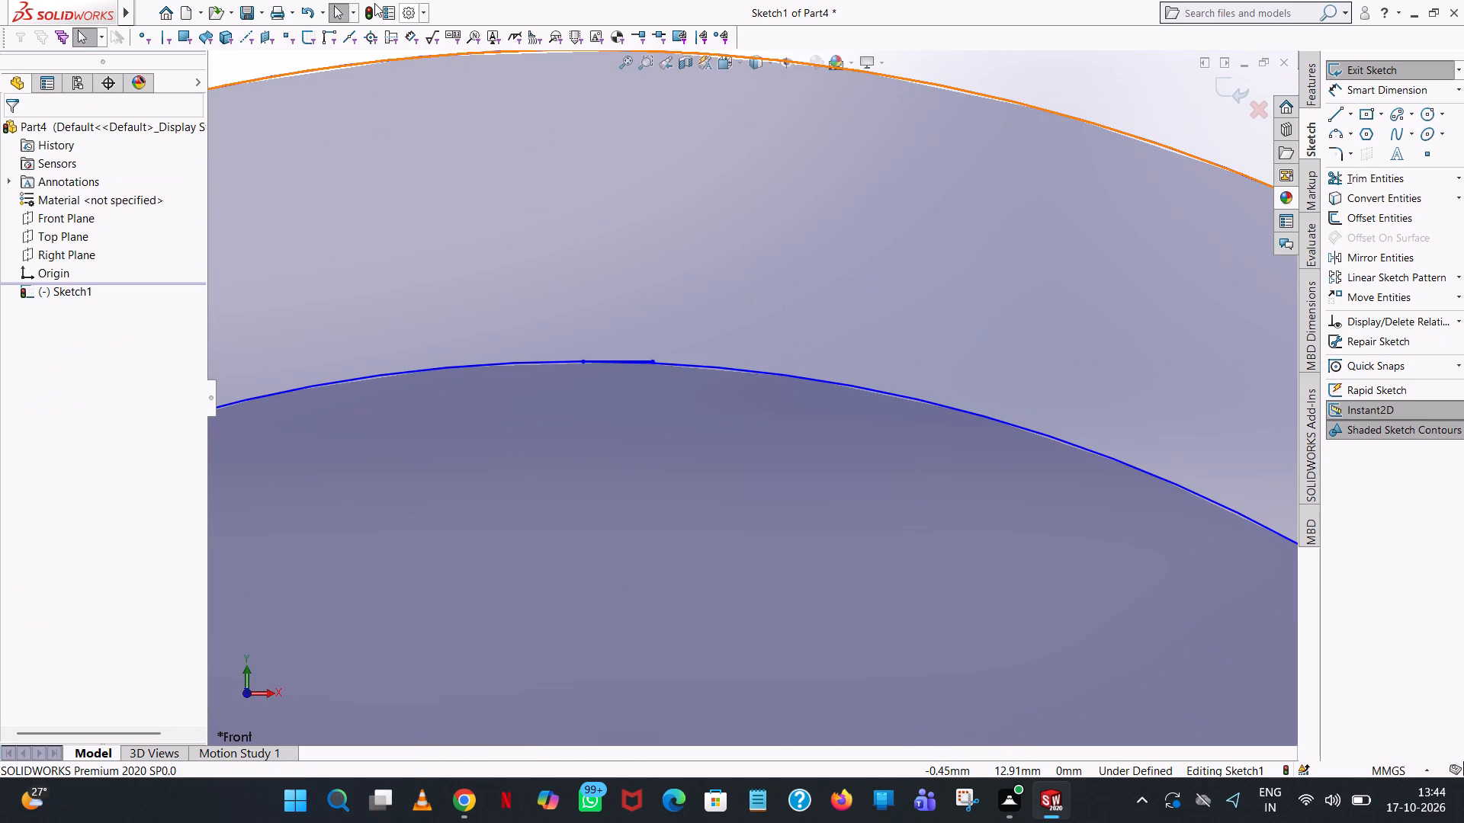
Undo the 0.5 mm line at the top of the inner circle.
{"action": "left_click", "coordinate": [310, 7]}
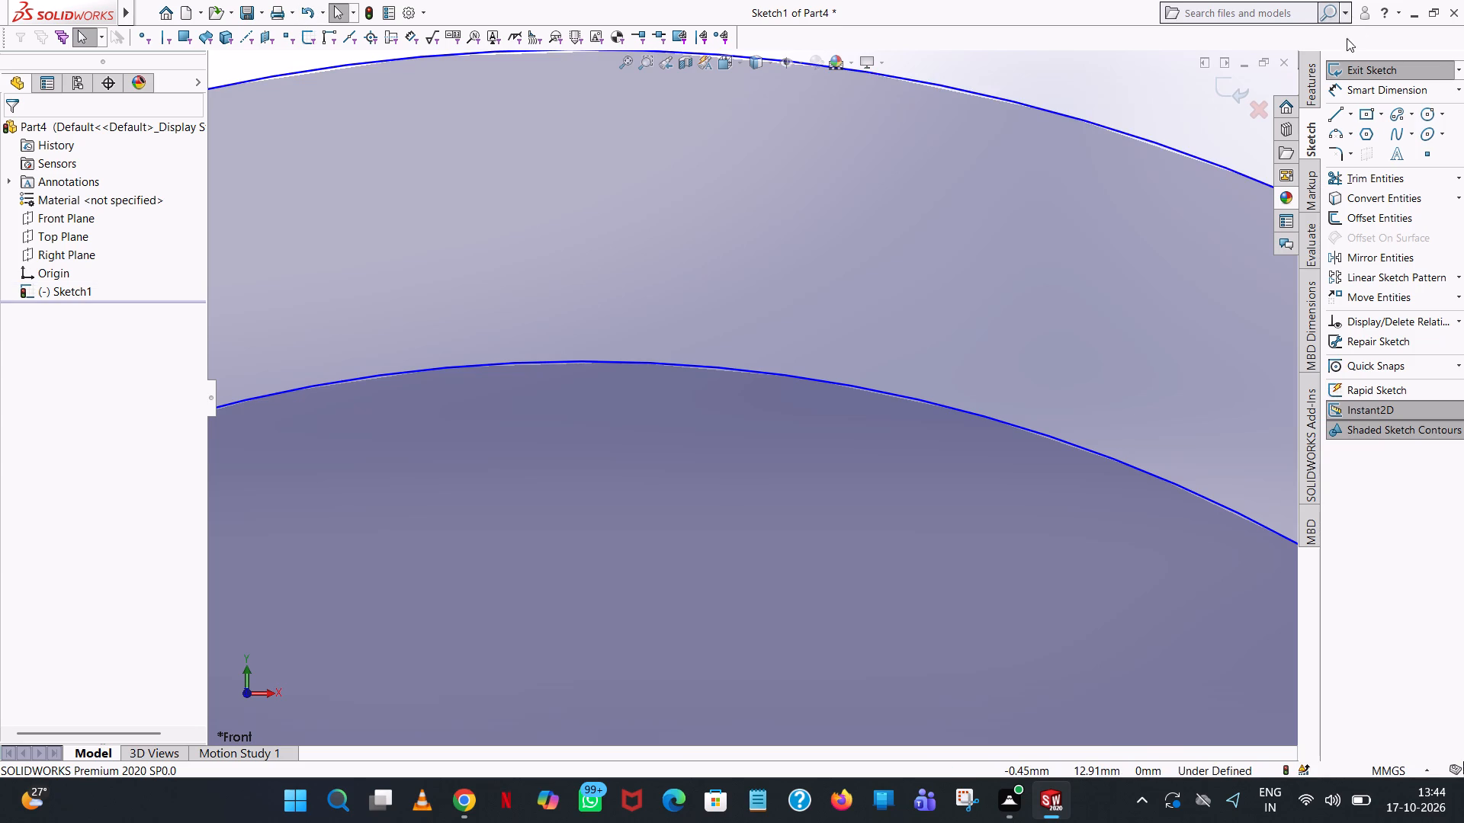
Draw a horizontal 0.7 mm line to the right from the top point of the inner circle.
{"action": "left_click", "coordinate": [1334, 120]}
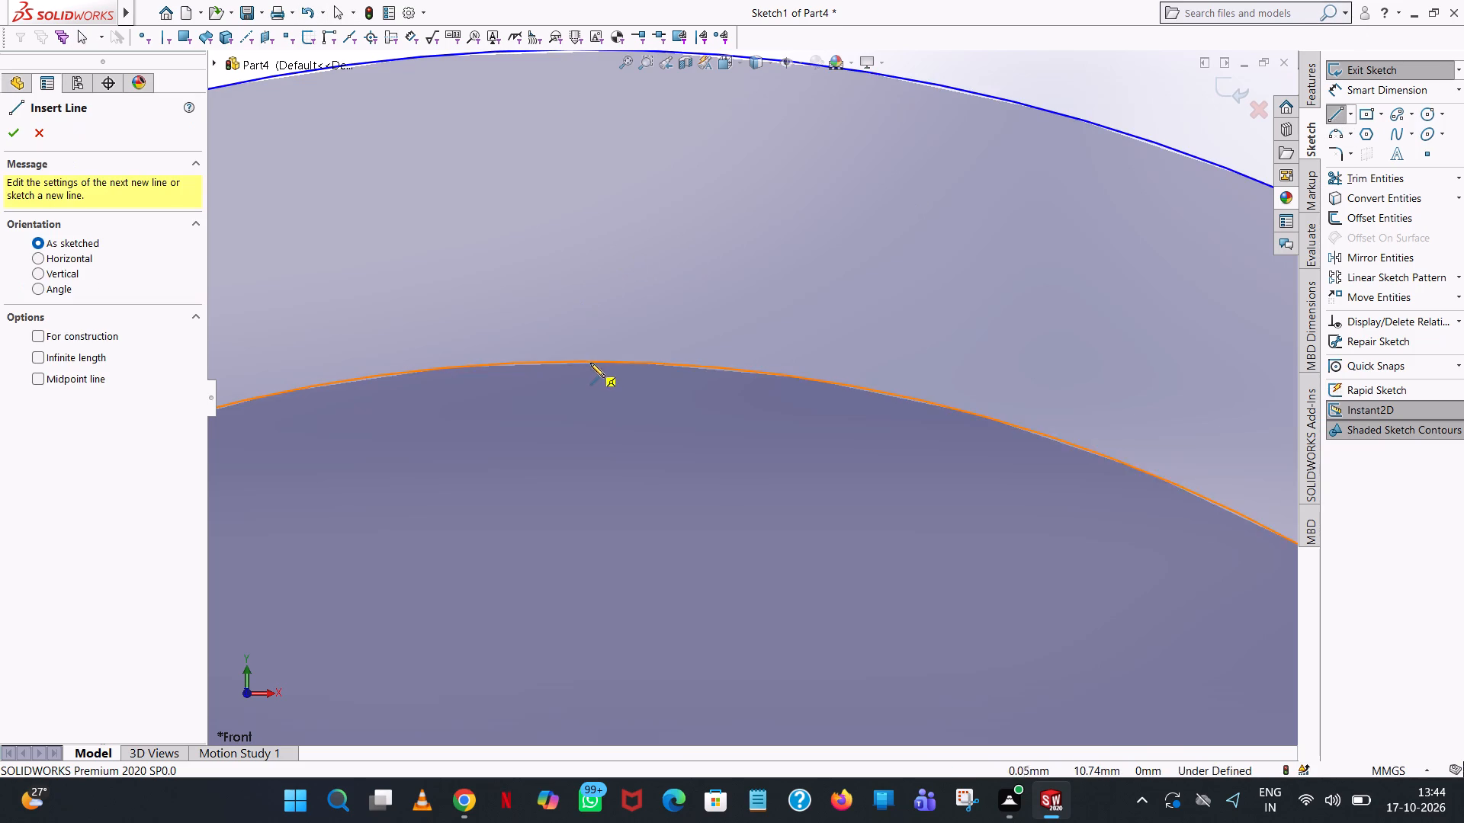
{"action": "left_click", "coordinate": [583, 362]}
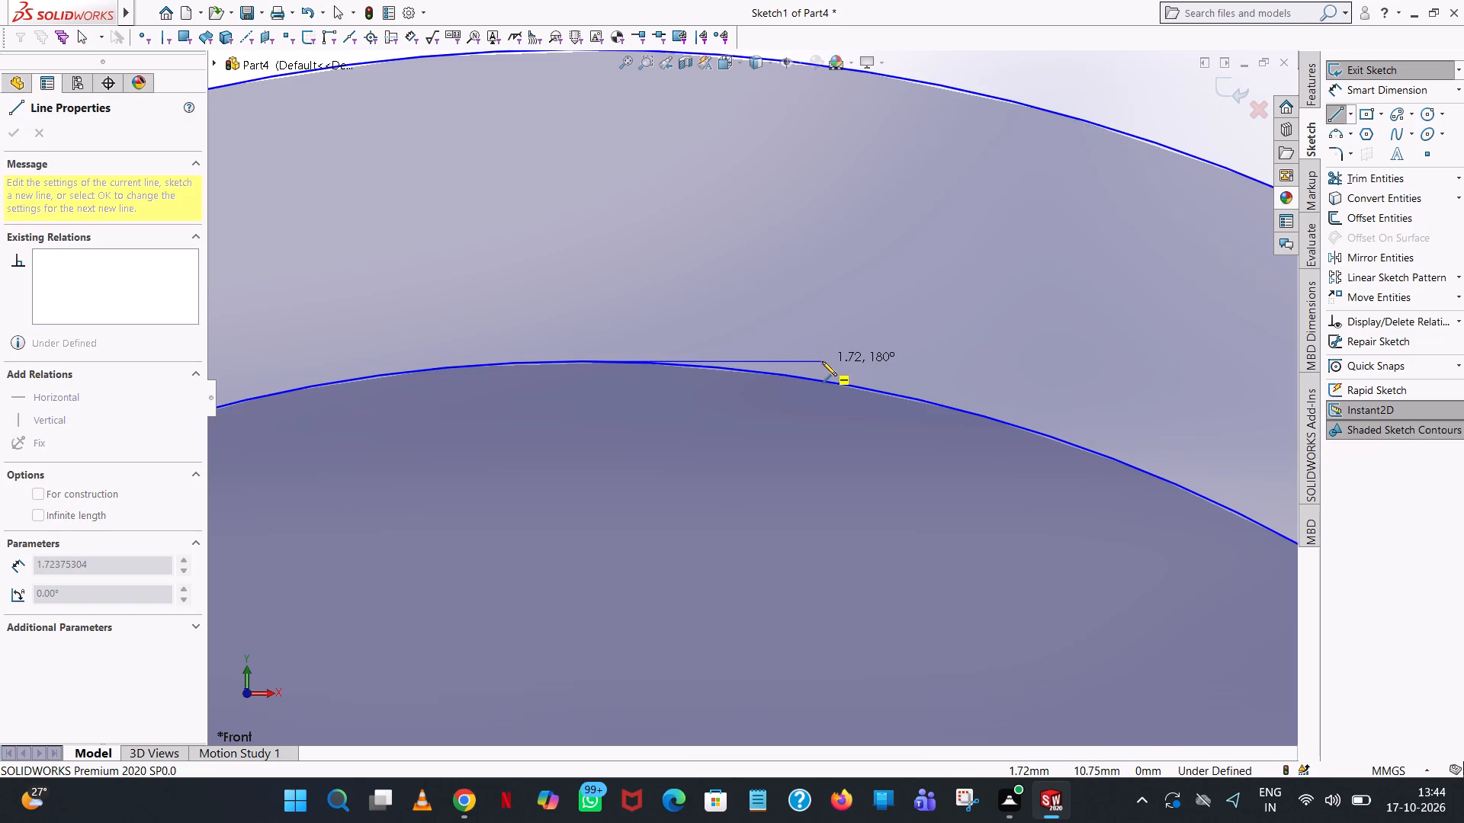
{"action": "left_click", "coordinate": [822, 361]}
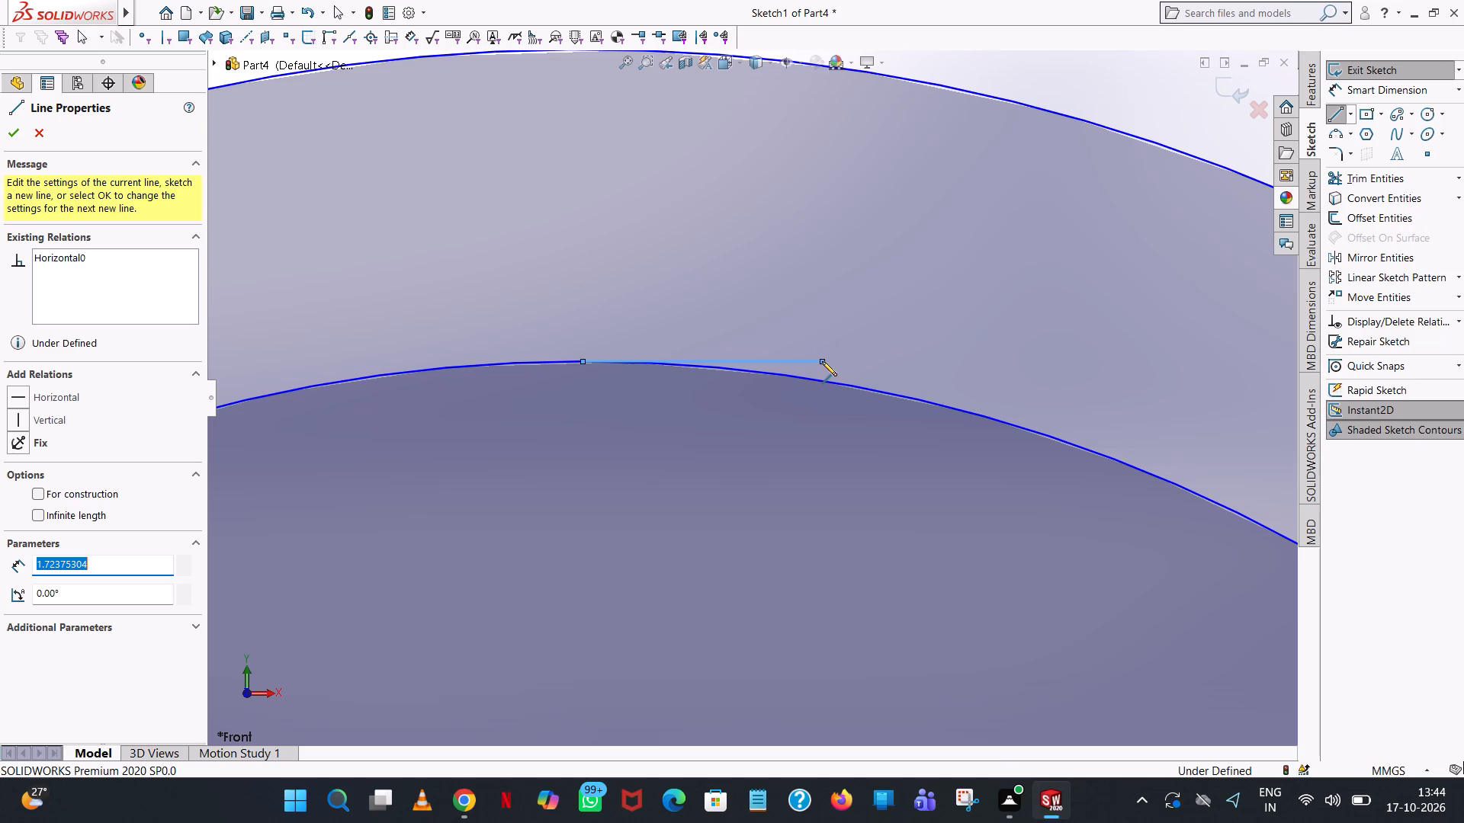
{"action": "type", "text": "0.7"}
{"action": "key", "text": "Return"}
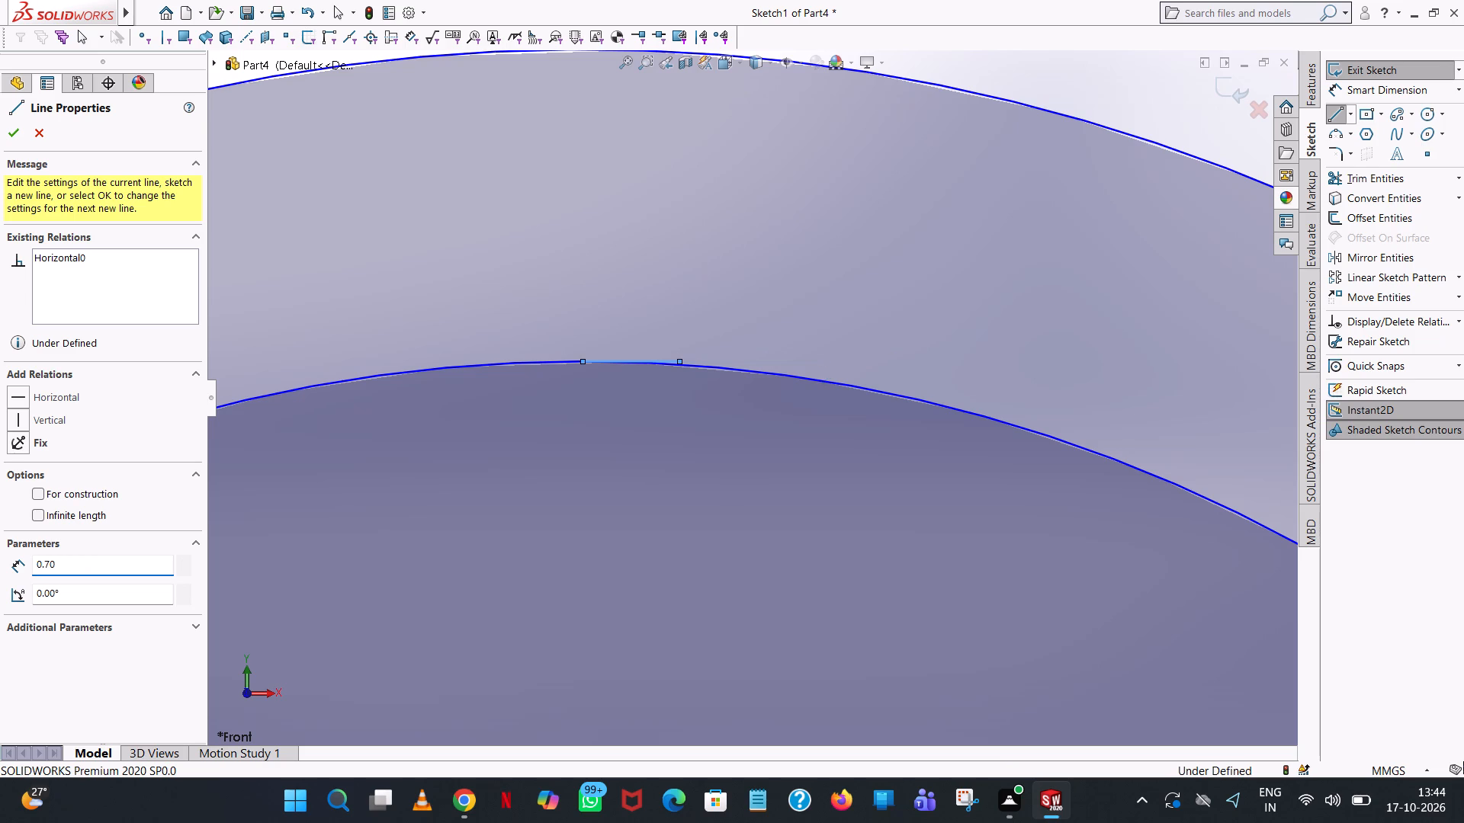
{"action": "right_click", "coordinate": [822, 361]}
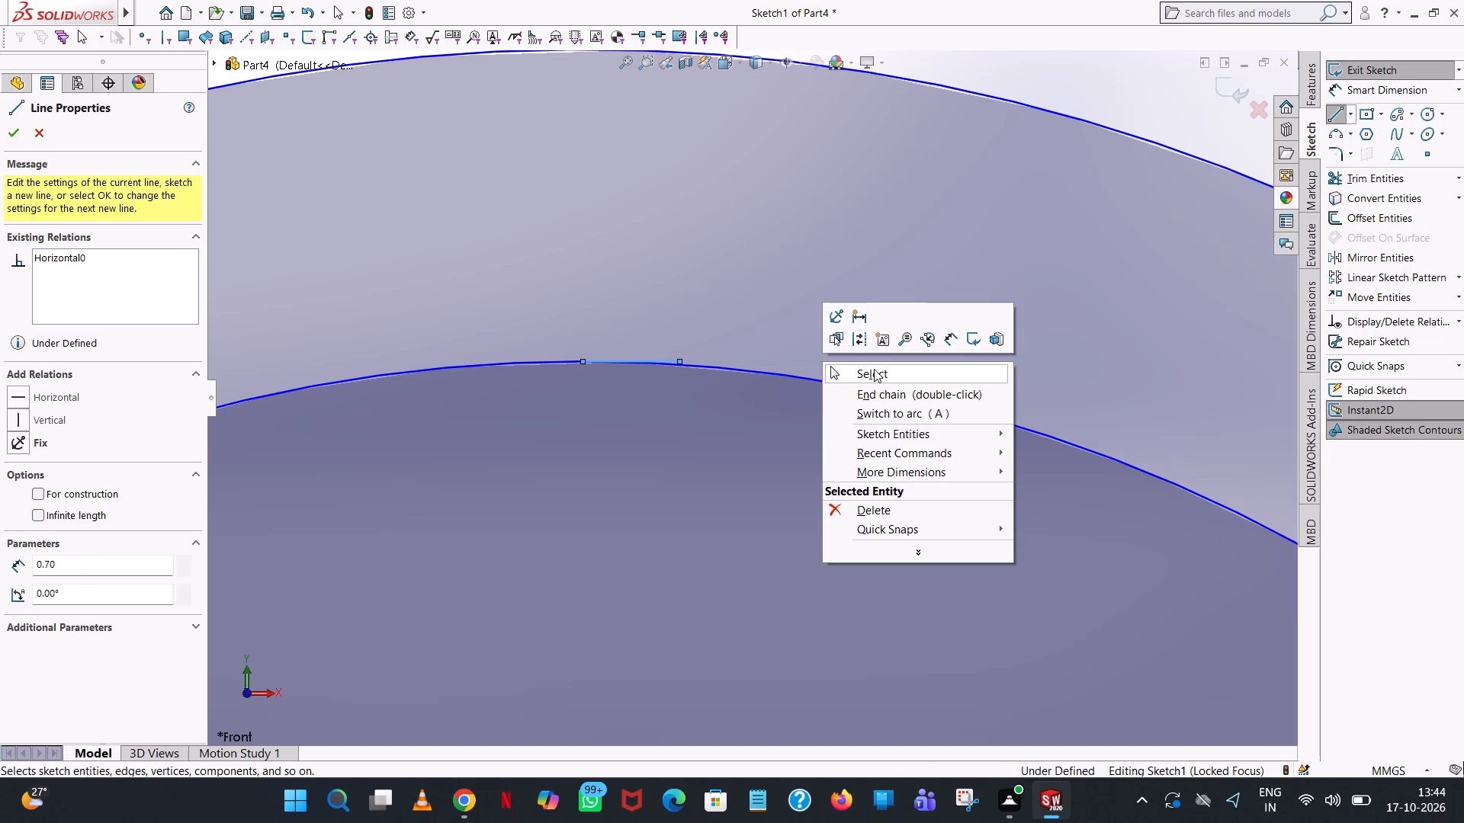
{"action": "left_click", "coordinate": [875, 370]}
Draw a matching horizontal 0.7 mm line to the left from the top point of the inner circle.
{"action": "scroll", "coordinate": [608, 354], "scroll_direction": "down", "scroll_amount": 5}
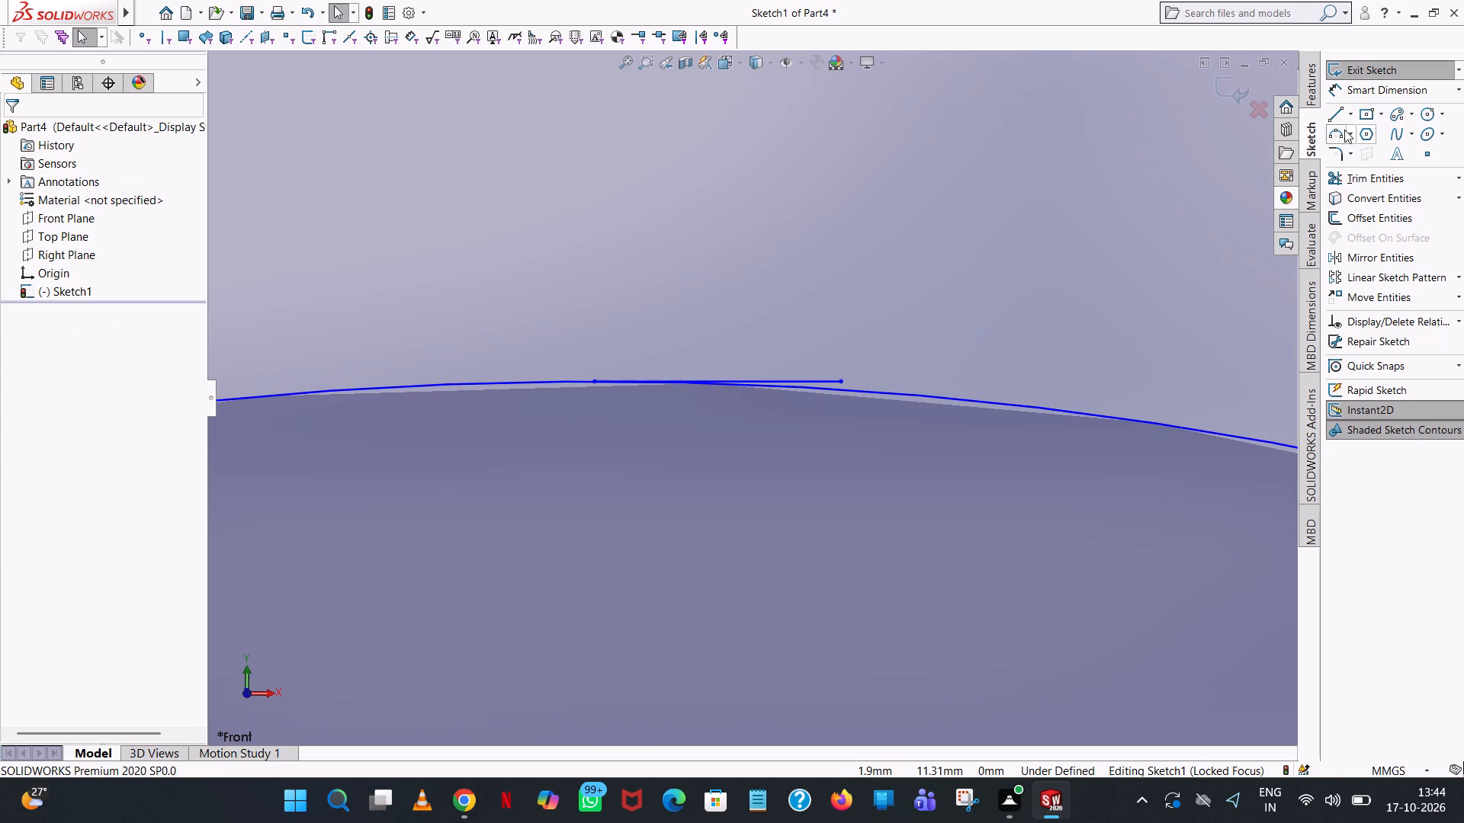
{"action": "left_click", "coordinate": [1328, 115]}
{"action": "left_click", "coordinate": [595, 380]}
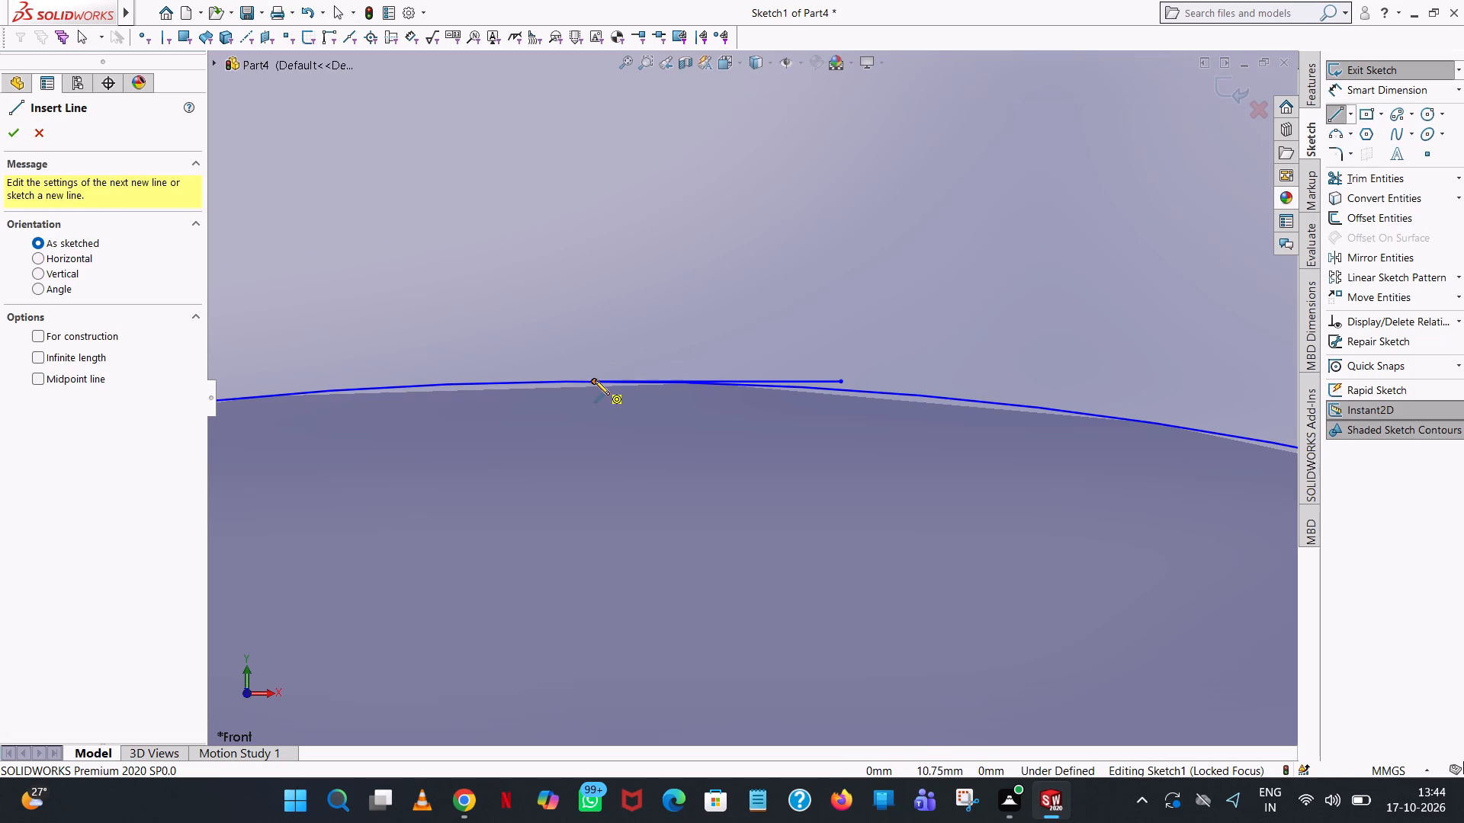
{"action": "scroll", "coordinate": [467, 360], "scroll_direction": "up", "scroll_amount": 5}
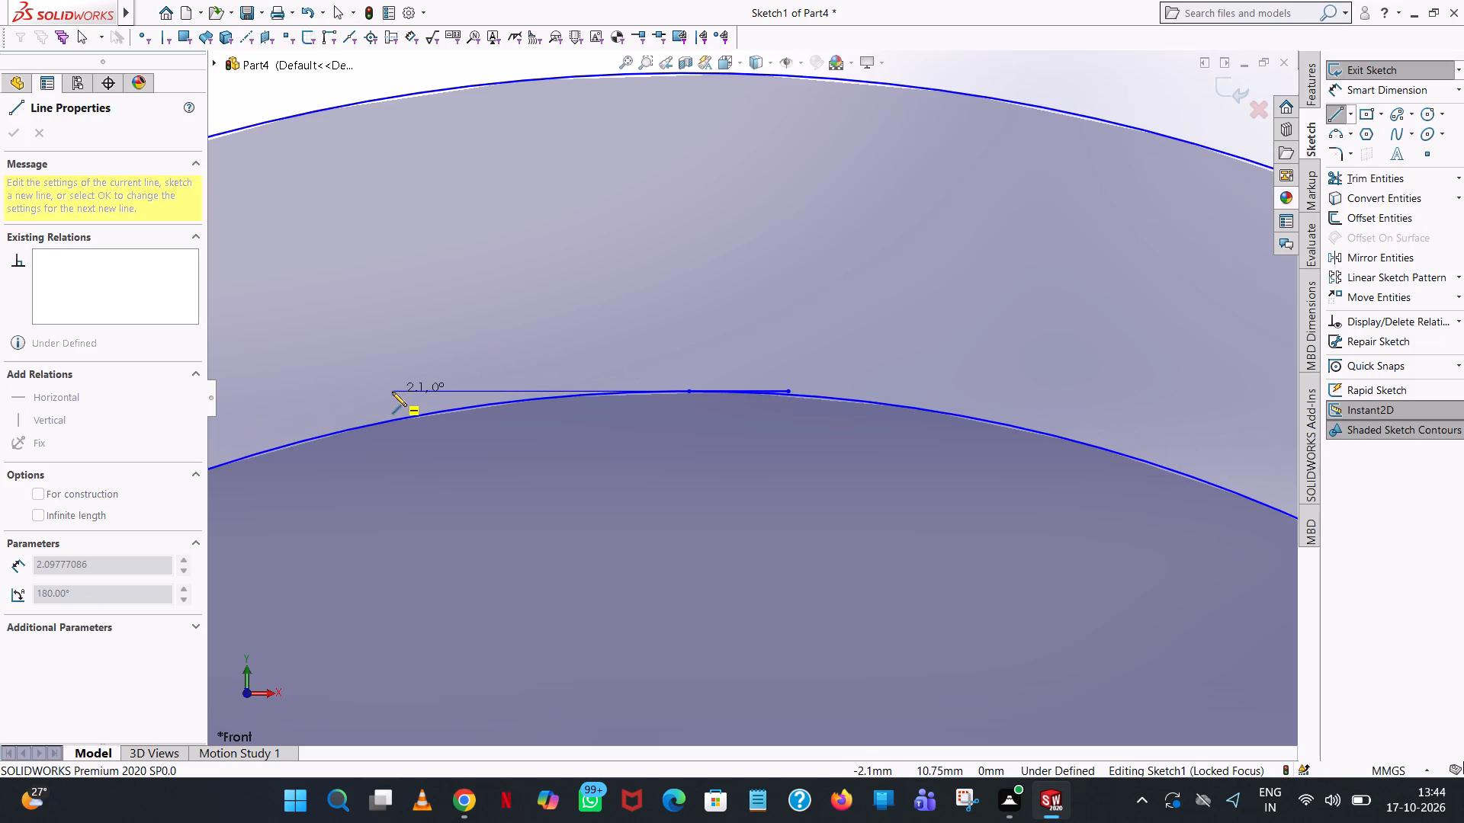
{"action": "left_click", "coordinate": [392, 392]}
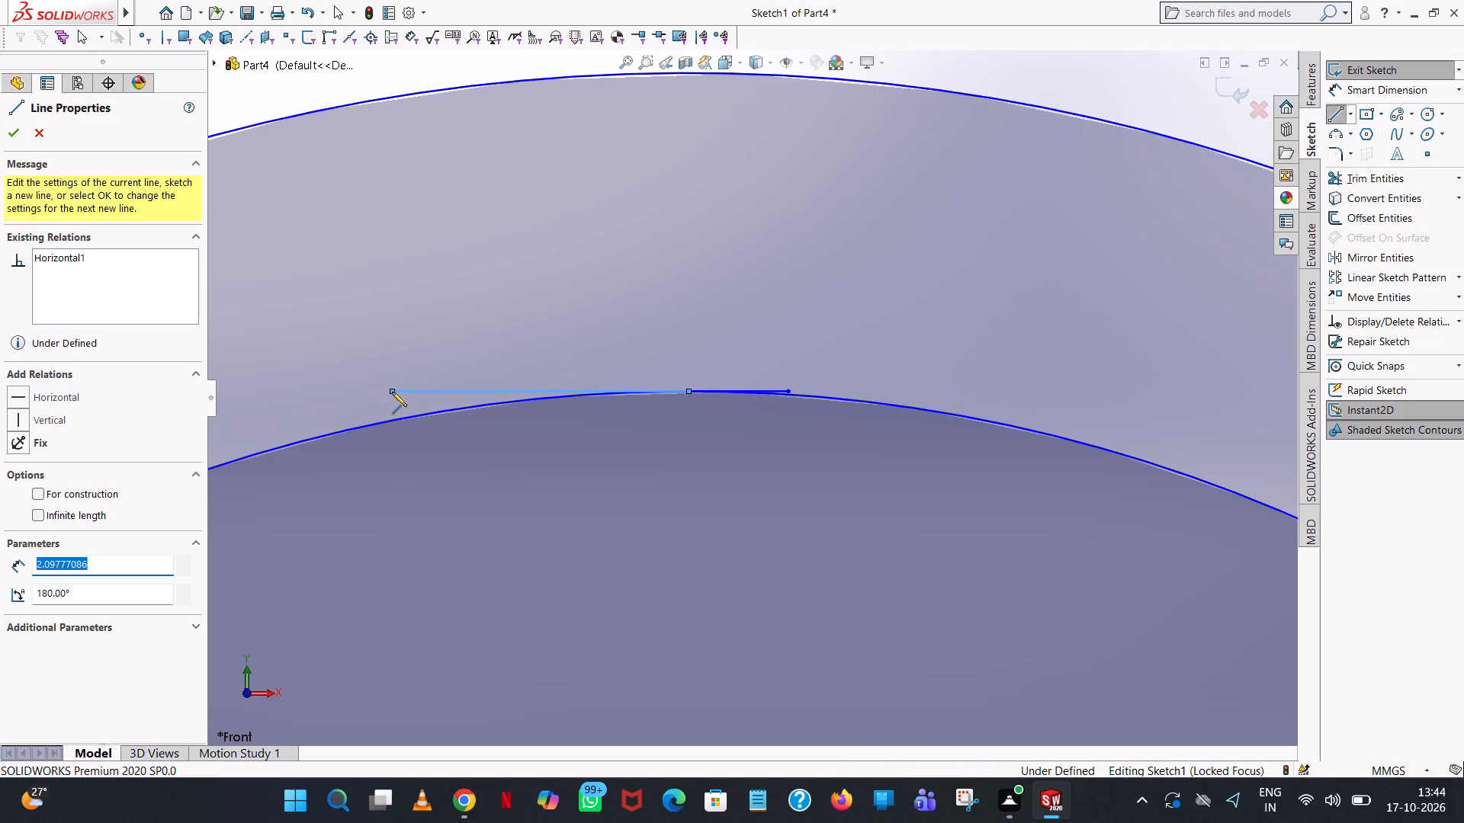
{"action": "type", "text": "0.7"}
{"action": "key", "text": "Return"}
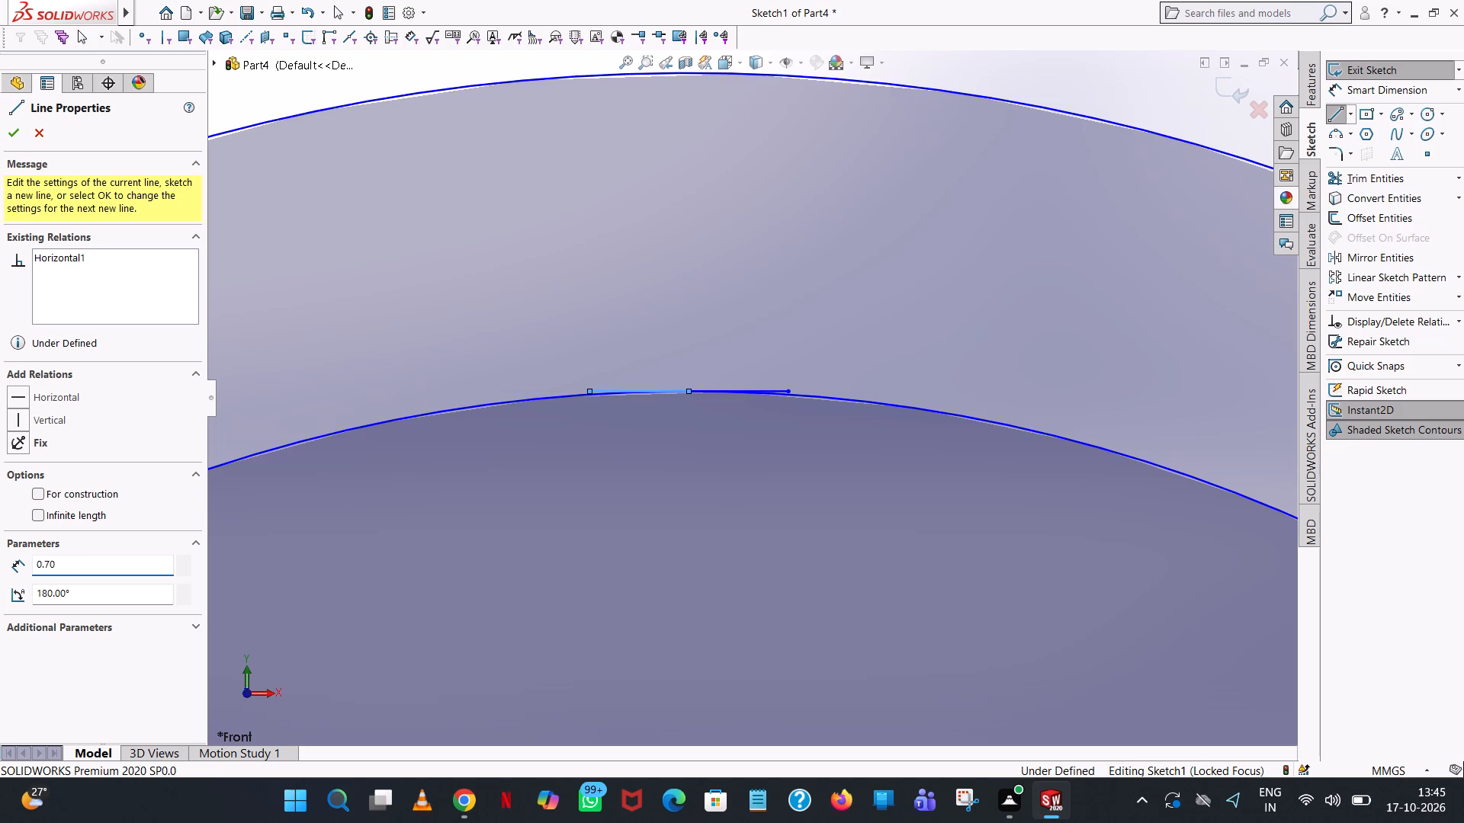
{"action": "right_click", "coordinate": [390, 392]}
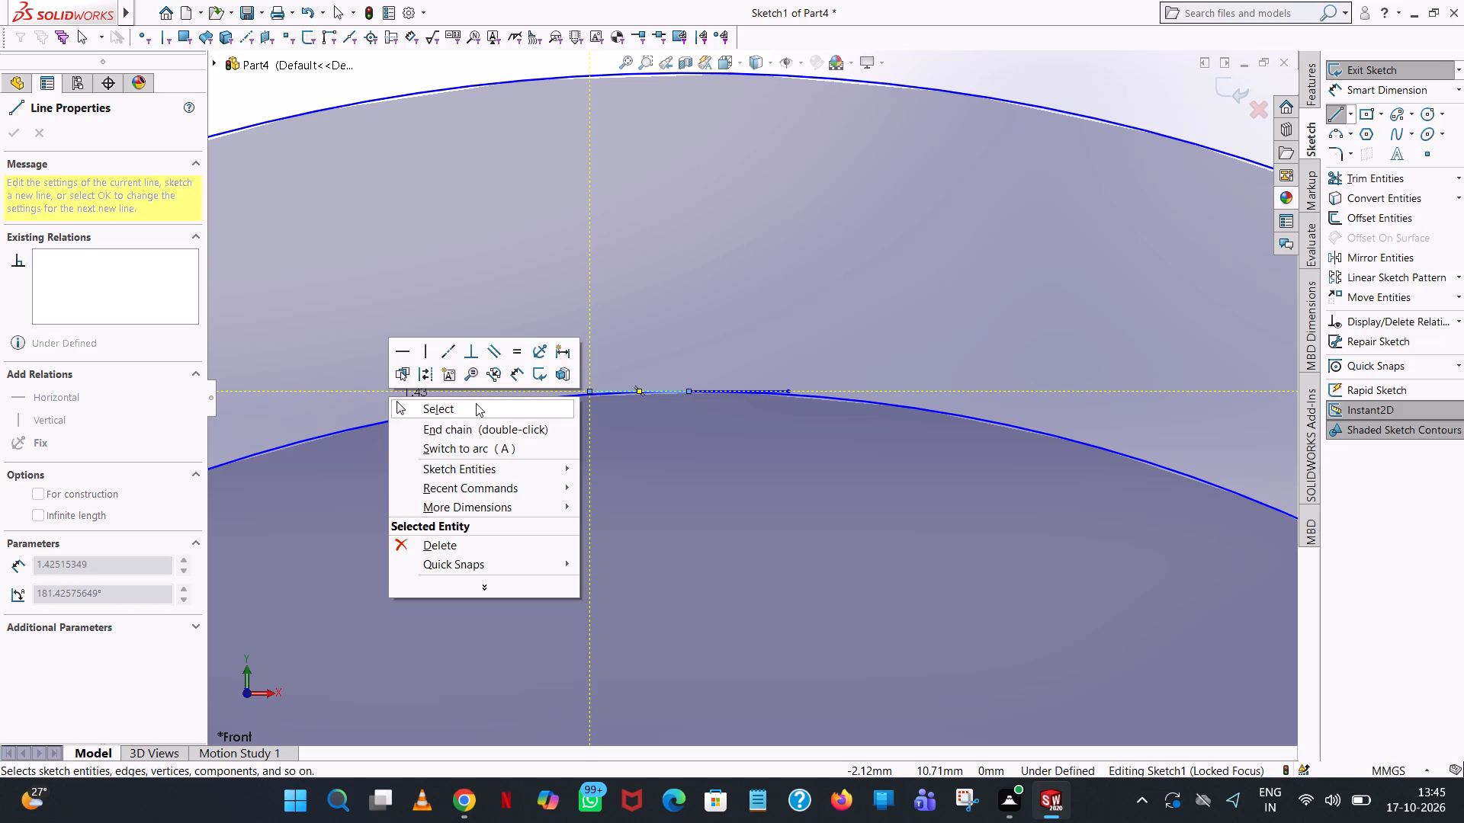
{"action": "left_click", "coordinate": [476, 403]}
Draw a horizontal 0.25 mm line to the right from the top point of the outer circle.
{"action": "scroll", "coordinate": [795, 356], "scroll_direction": "down", "scroll_amount": 2}
{"action": "scroll", "coordinate": [785, 354], "scroll_direction": "up", "scroll_amount": 2}
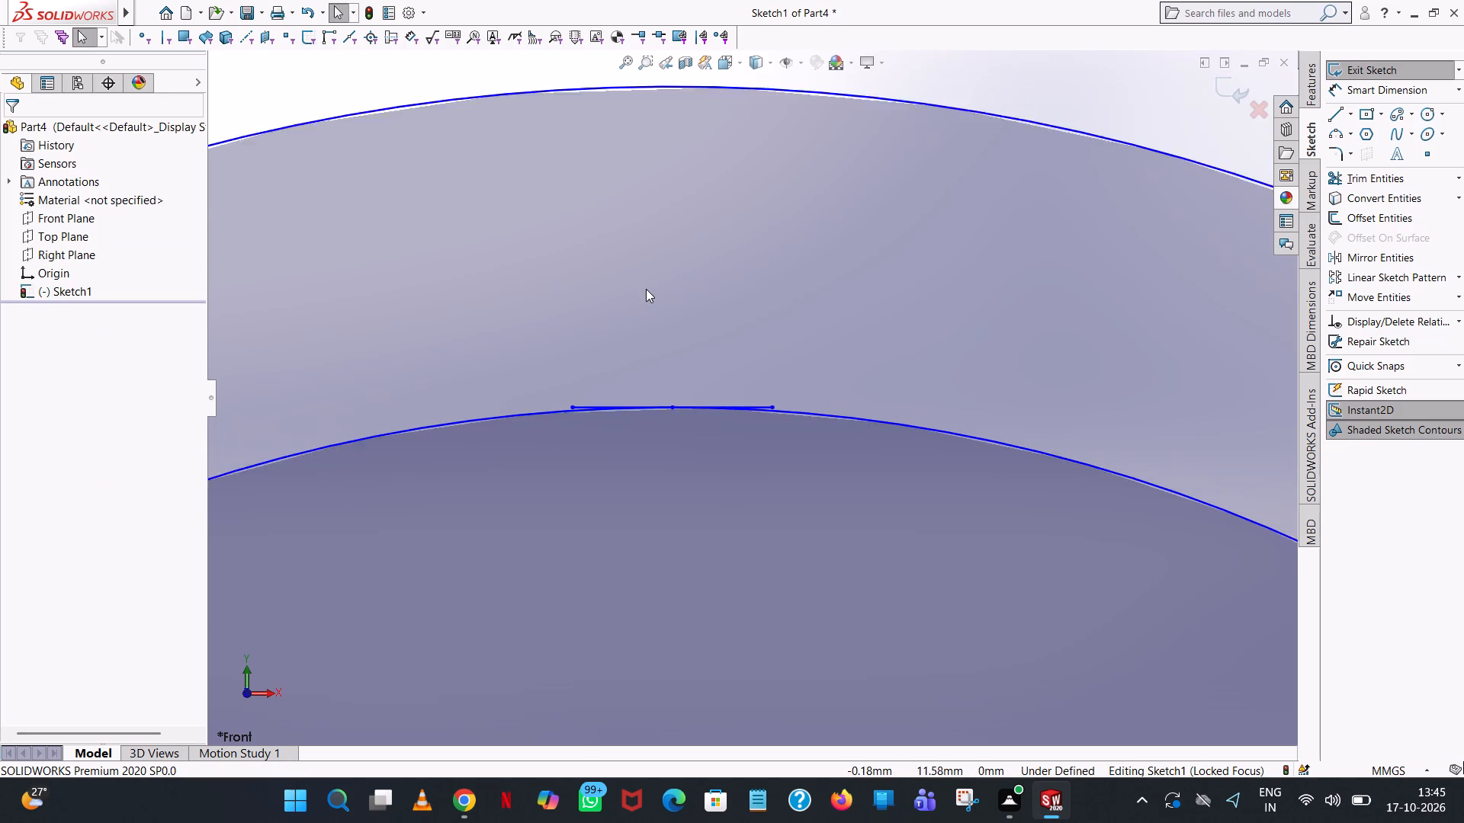
{"action": "scroll", "coordinate": [646, 289], "scroll_direction": "up", "scroll_amount": 1}
{"action": "left_click", "coordinate": [1336, 114]}
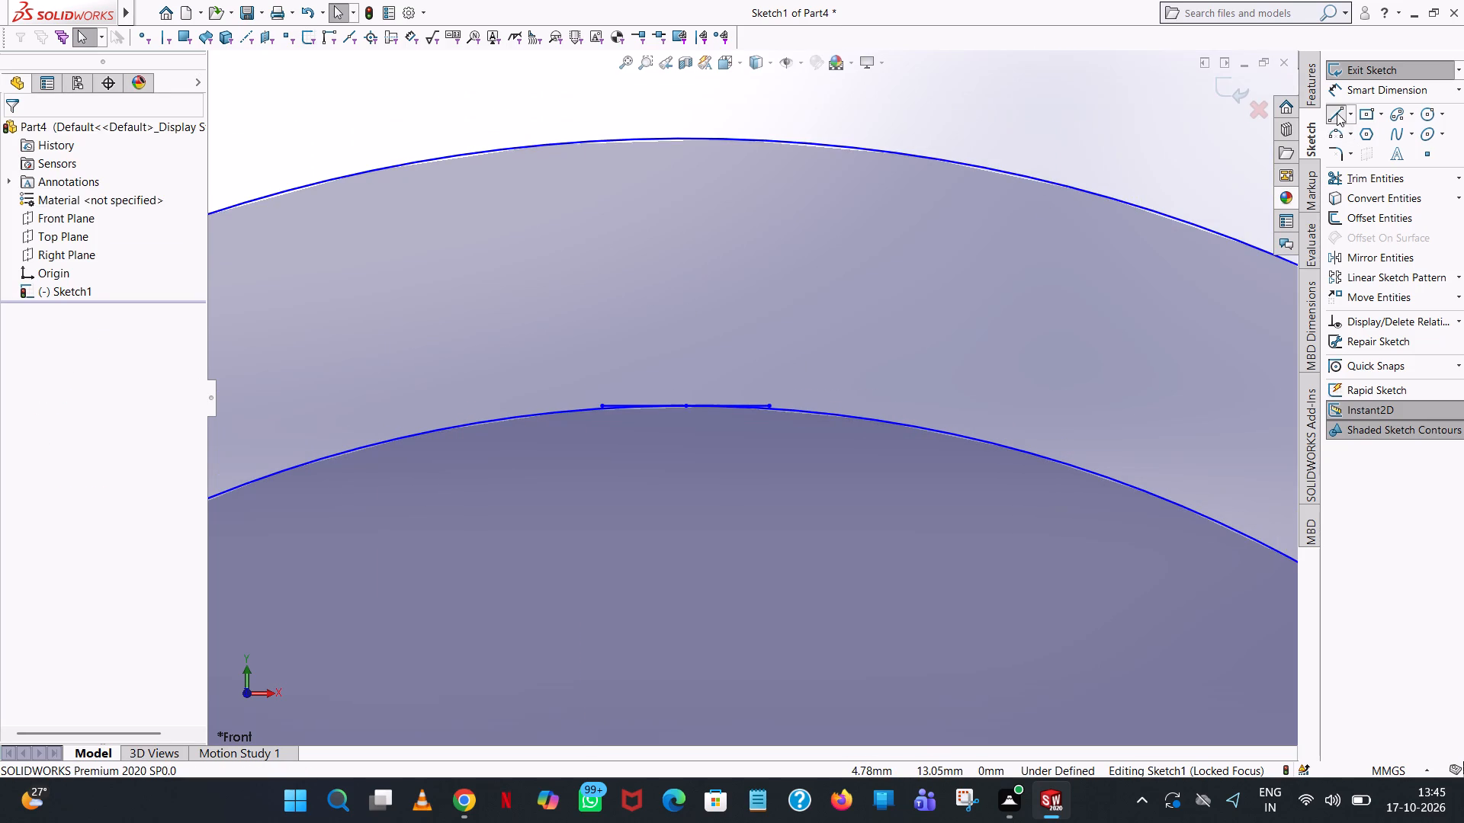
{"action": "left_click", "coordinate": [685, 137]}
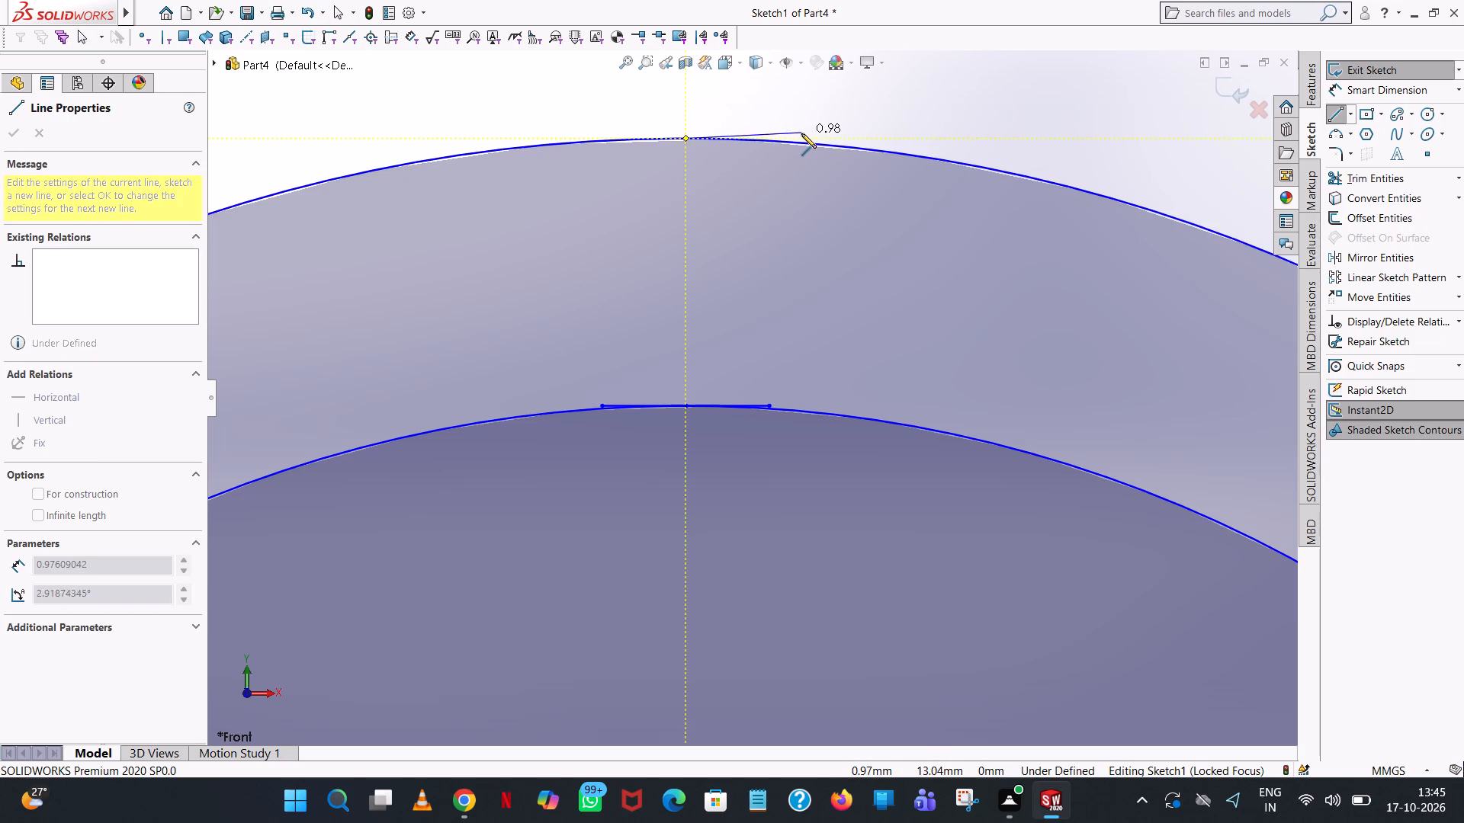
{"action": "left_click", "coordinate": [865, 136]}
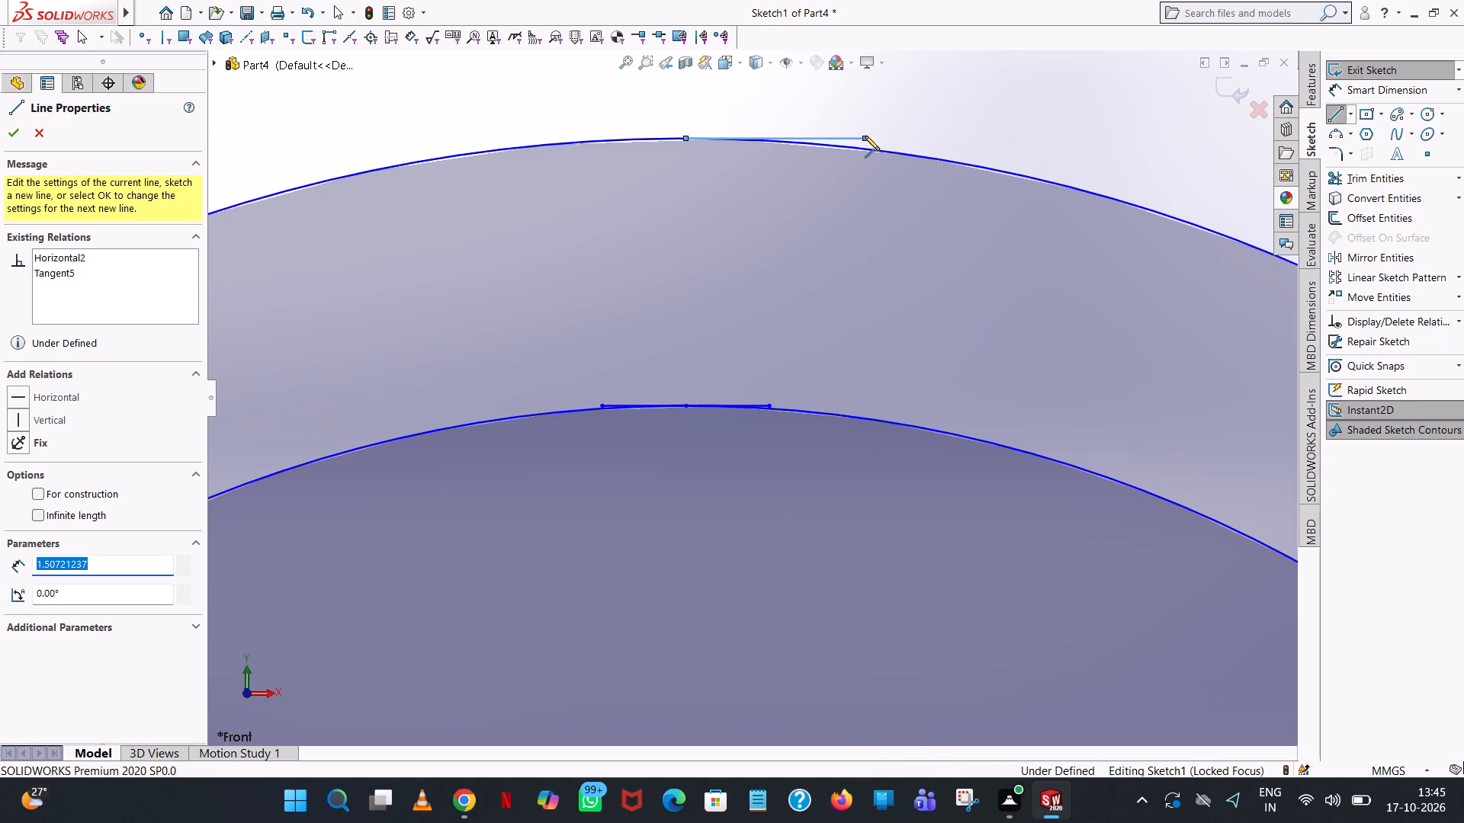
{"action": "type", "text": "0.25"}
{"action": "key", "text": "Return"}
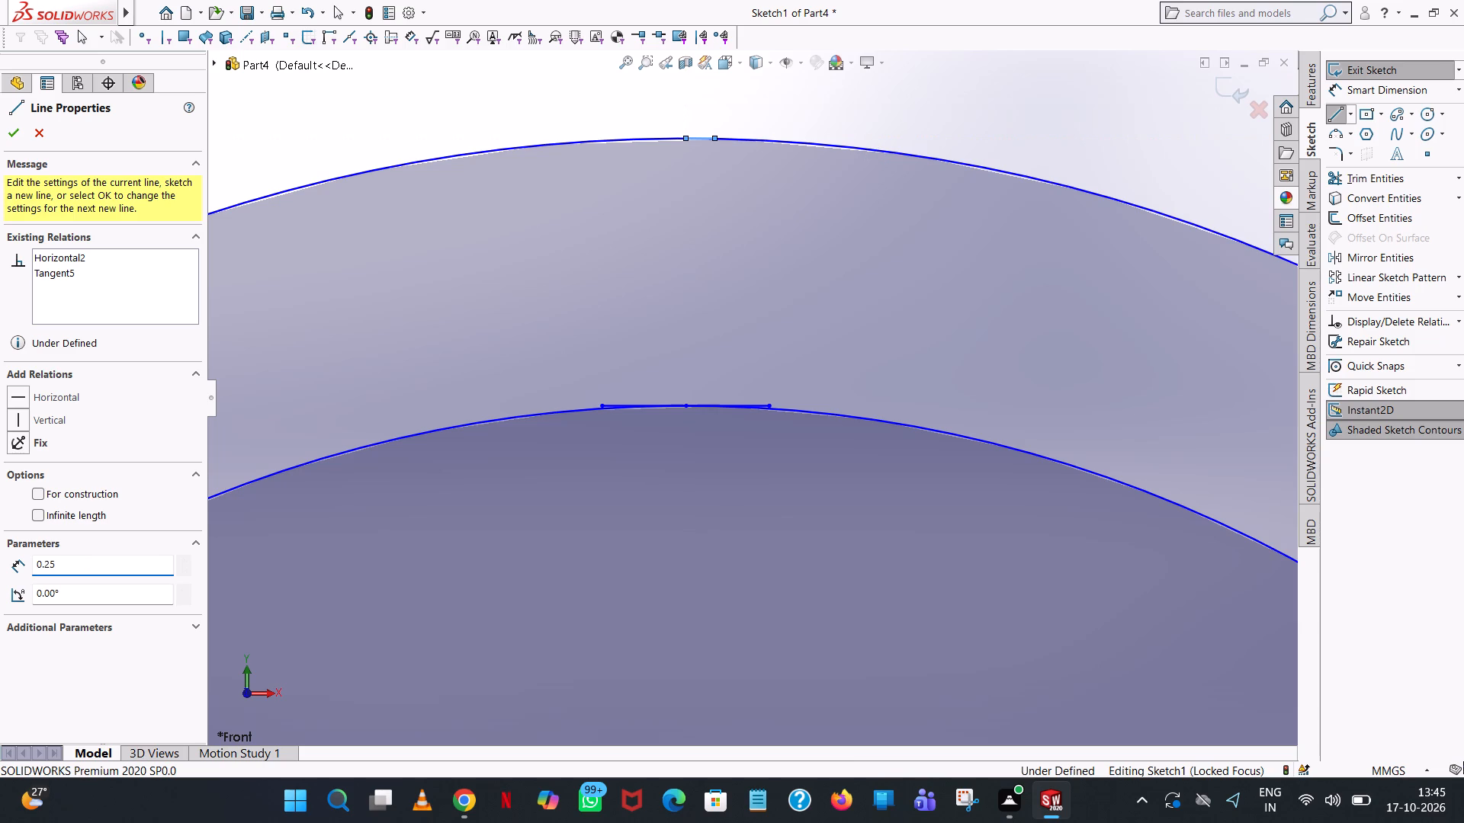
{"action": "scroll", "coordinate": [865, 136], "scroll_direction": "down", "scroll_amount": 3}
{"action": "right_click", "coordinate": [865, 136]}
{"action": "left_click", "coordinate": [915, 143]}
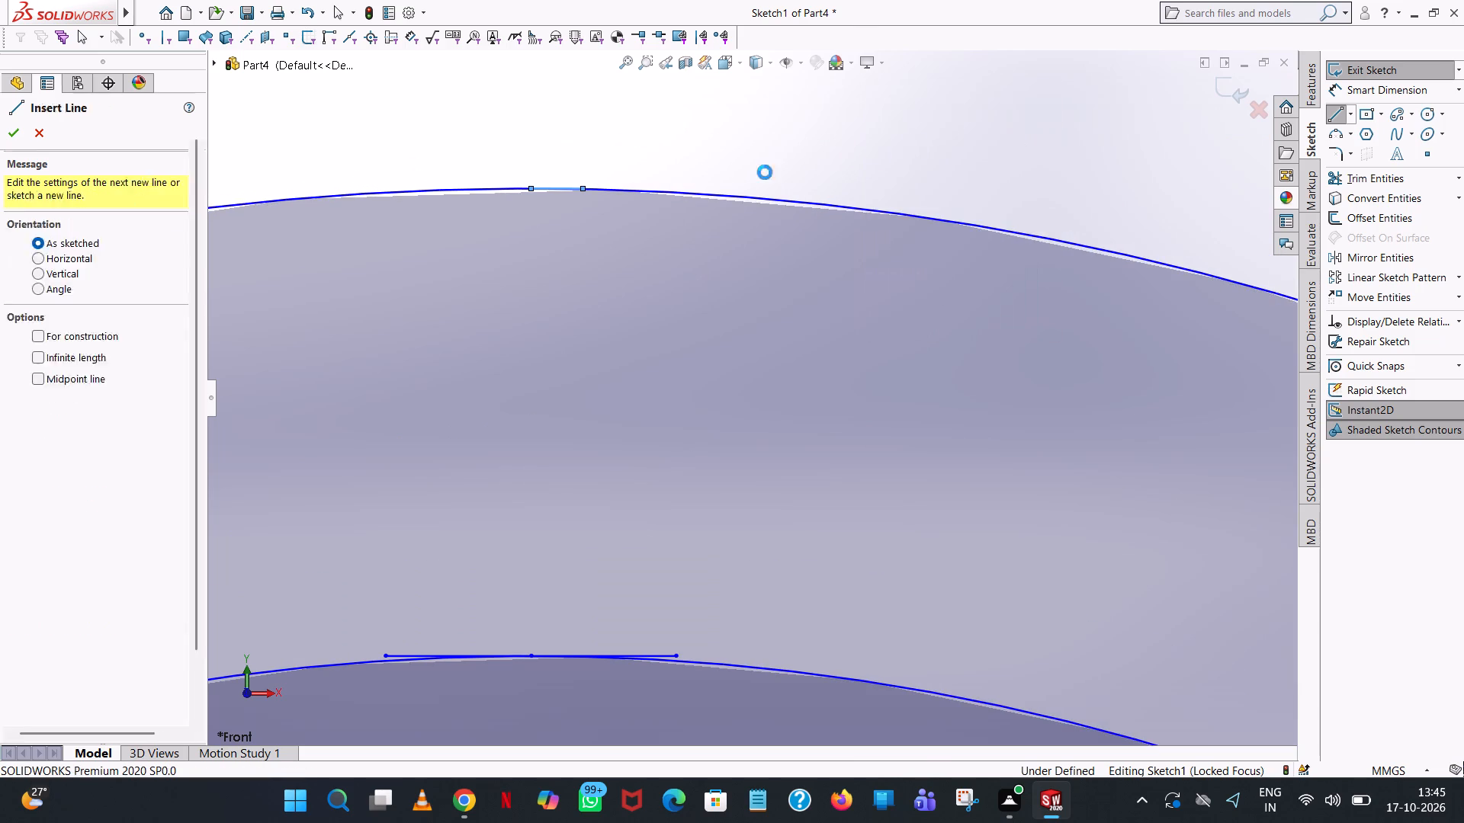
Draw a matching horizontal 0.25 mm line to the left from the top point of the outer circle.
{"action": "scroll", "coordinate": [520, 219], "scroll_direction": "down", "scroll_amount": 4}
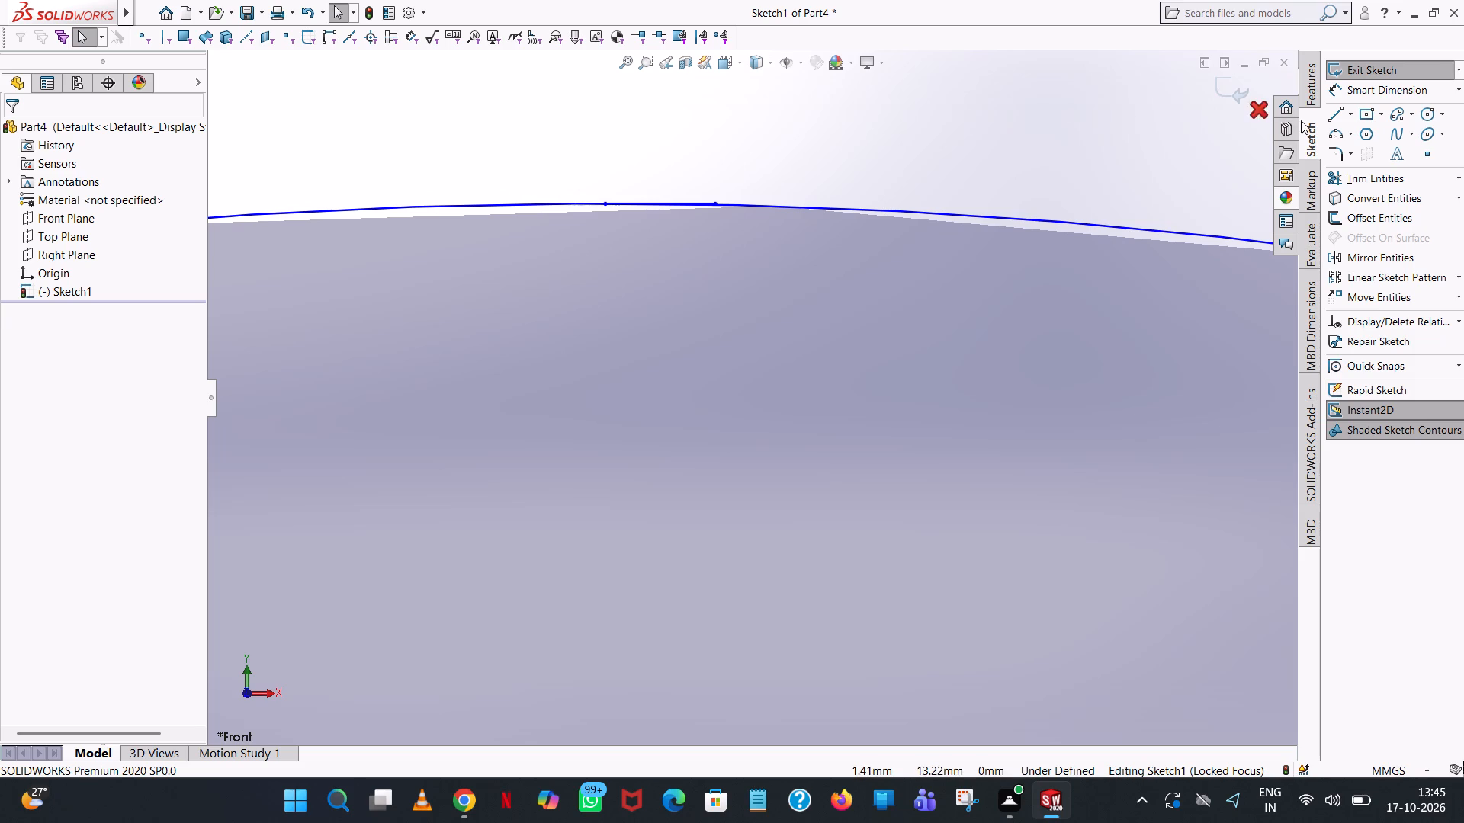
{"action": "left_click", "coordinate": [1334, 115]}
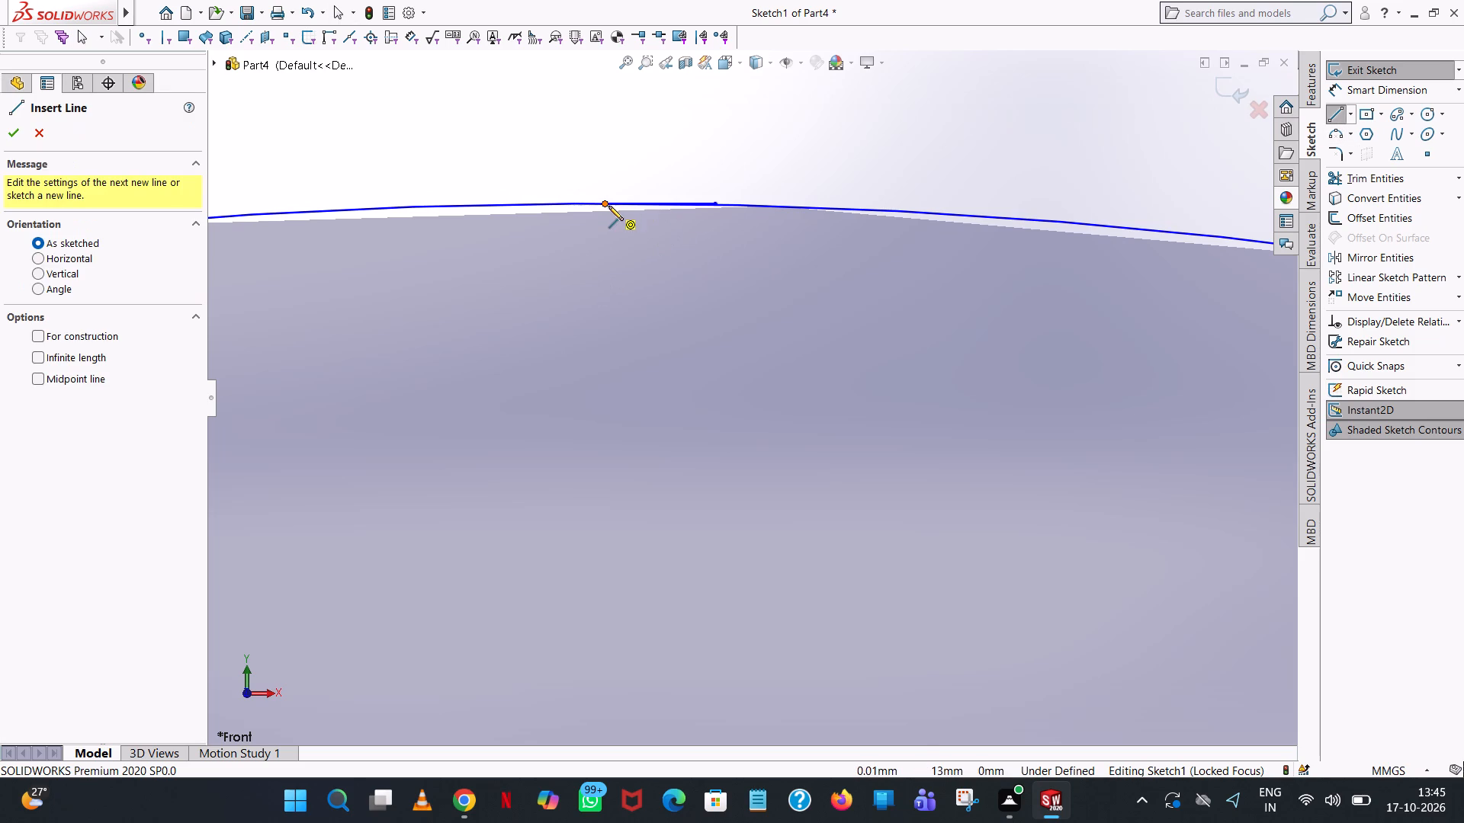
{"action": "left_click", "coordinate": [603, 205]}
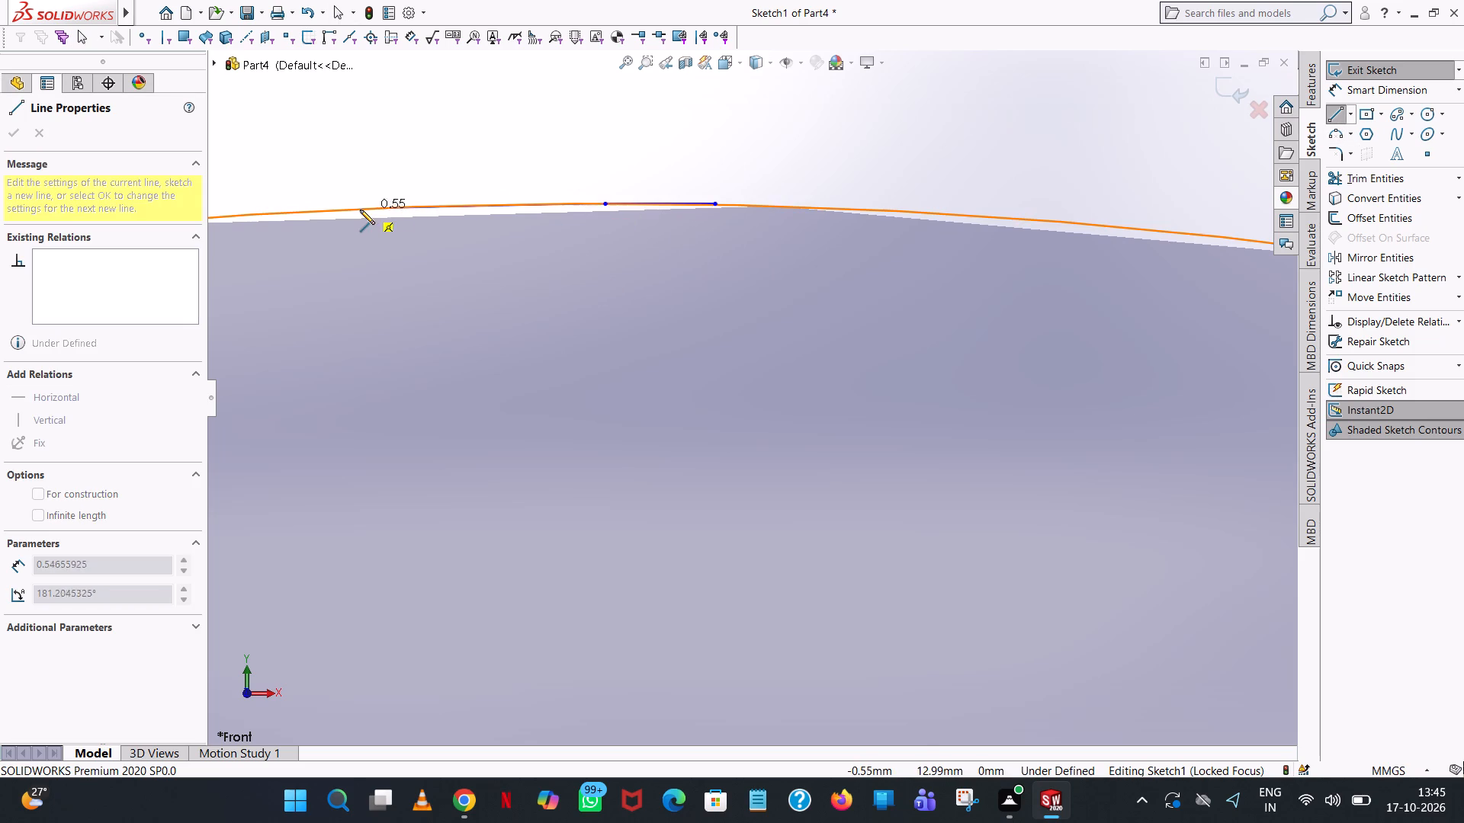
{"action": "scroll", "coordinate": [361, 204], "scroll_direction": "up", "scroll_amount": 1}
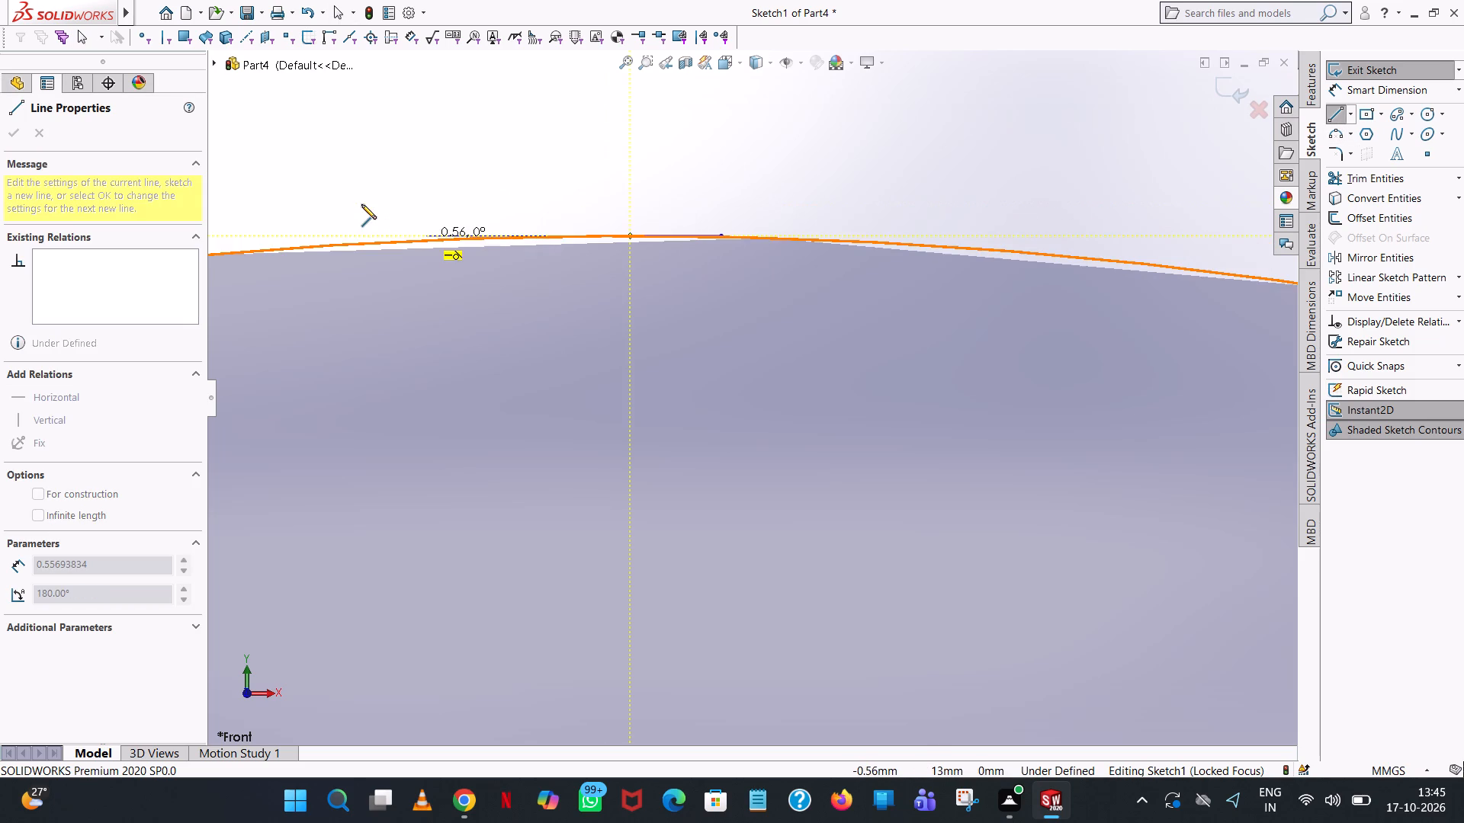
{"action": "left_click", "coordinate": [357, 232]}
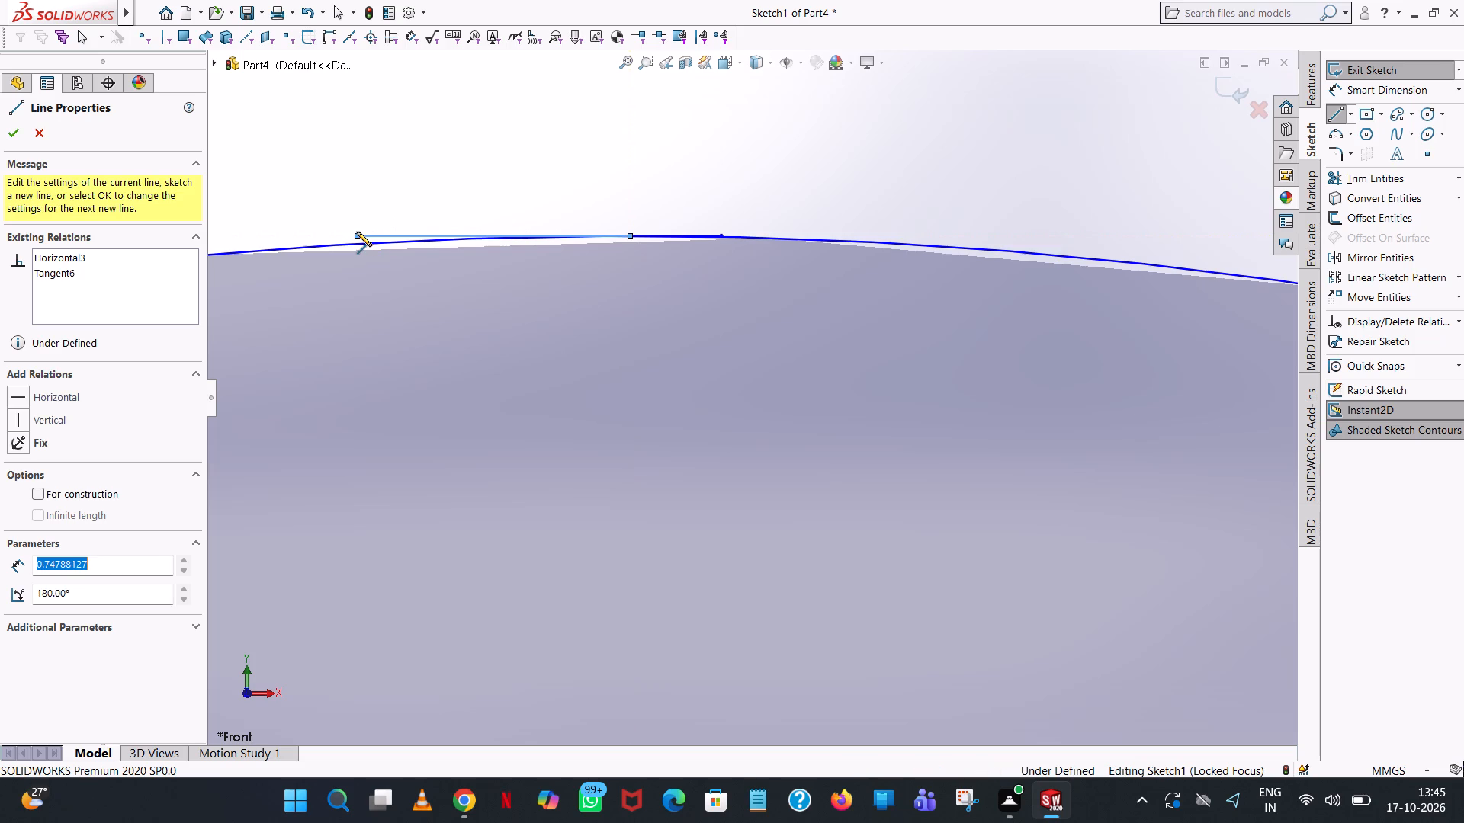
{"action": "type", "text": "0.25"}
{"action": "key", "text": "Return"}
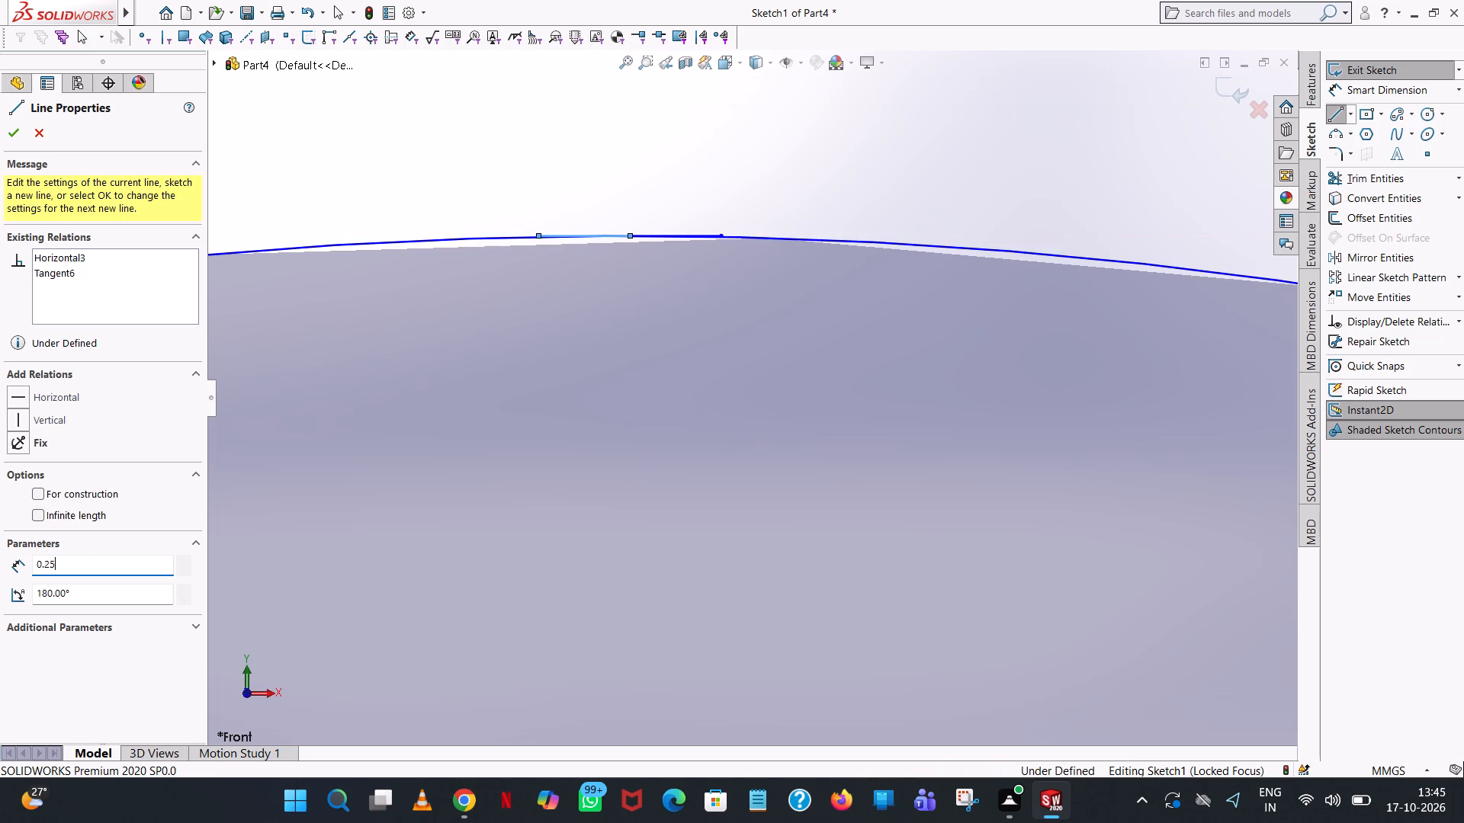
{"action": "right_click", "coordinate": [357, 232]}
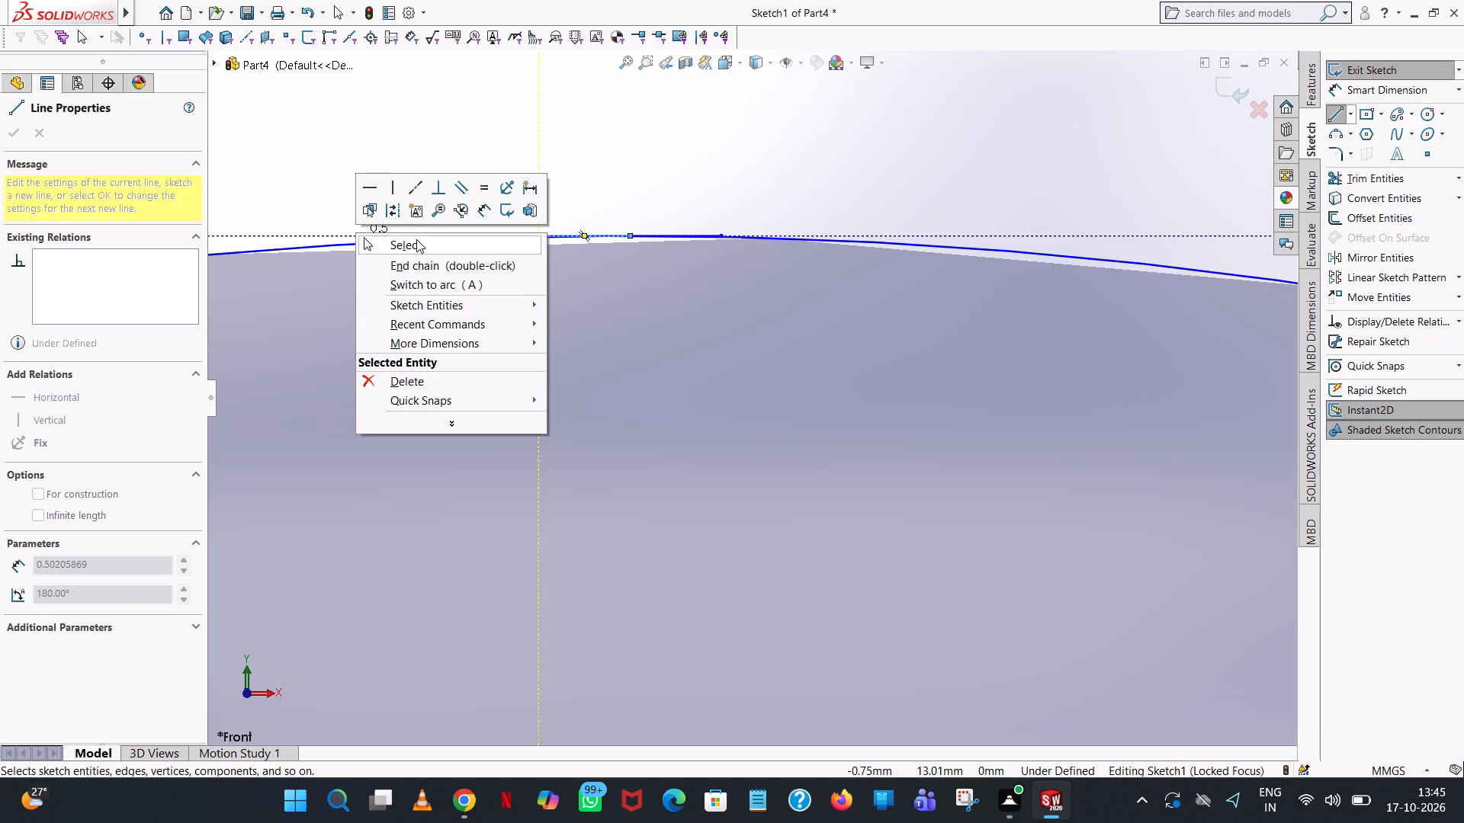
{"action": "left_click", "coordinate": [416, 239]}
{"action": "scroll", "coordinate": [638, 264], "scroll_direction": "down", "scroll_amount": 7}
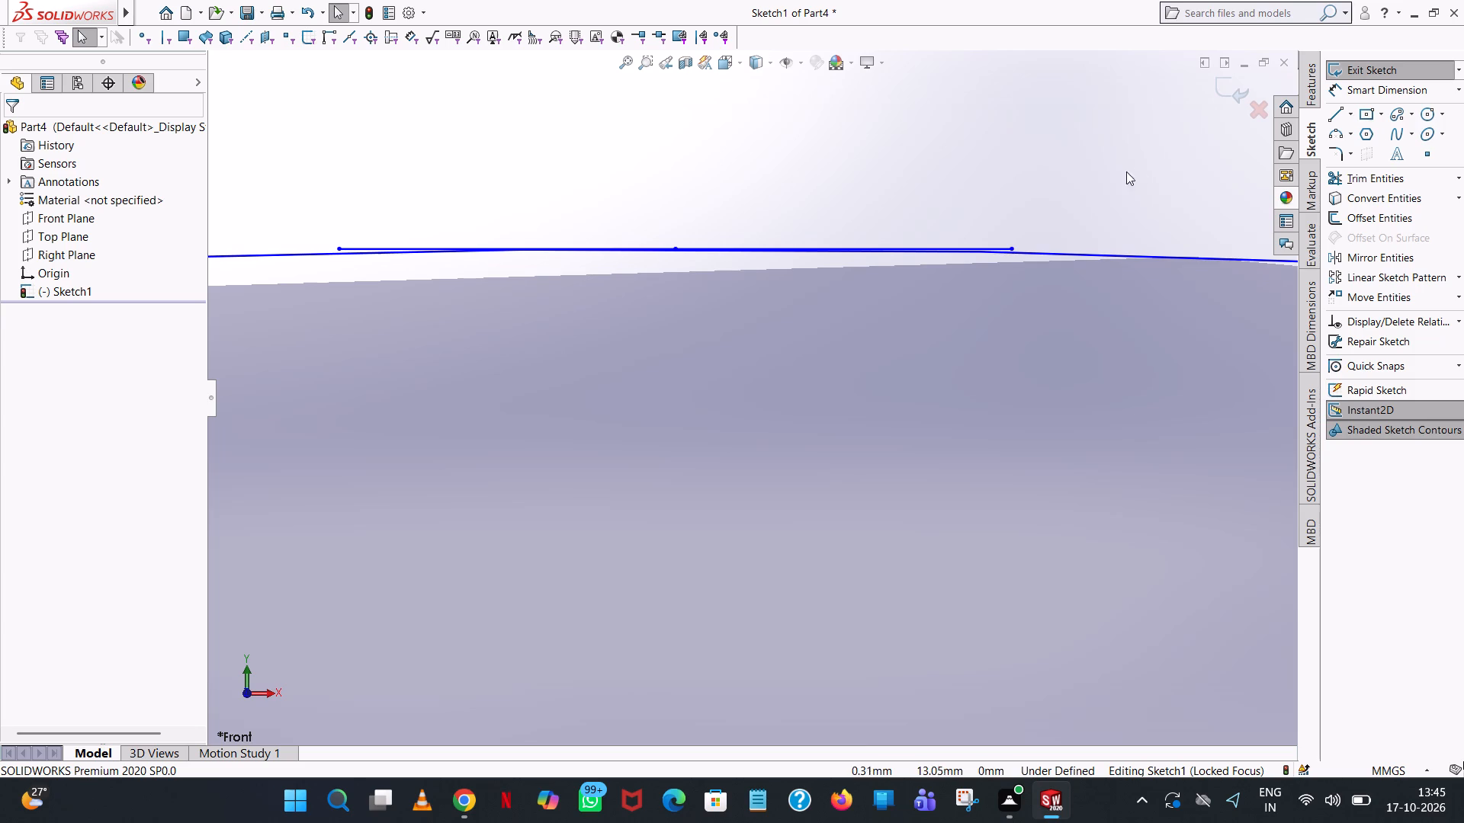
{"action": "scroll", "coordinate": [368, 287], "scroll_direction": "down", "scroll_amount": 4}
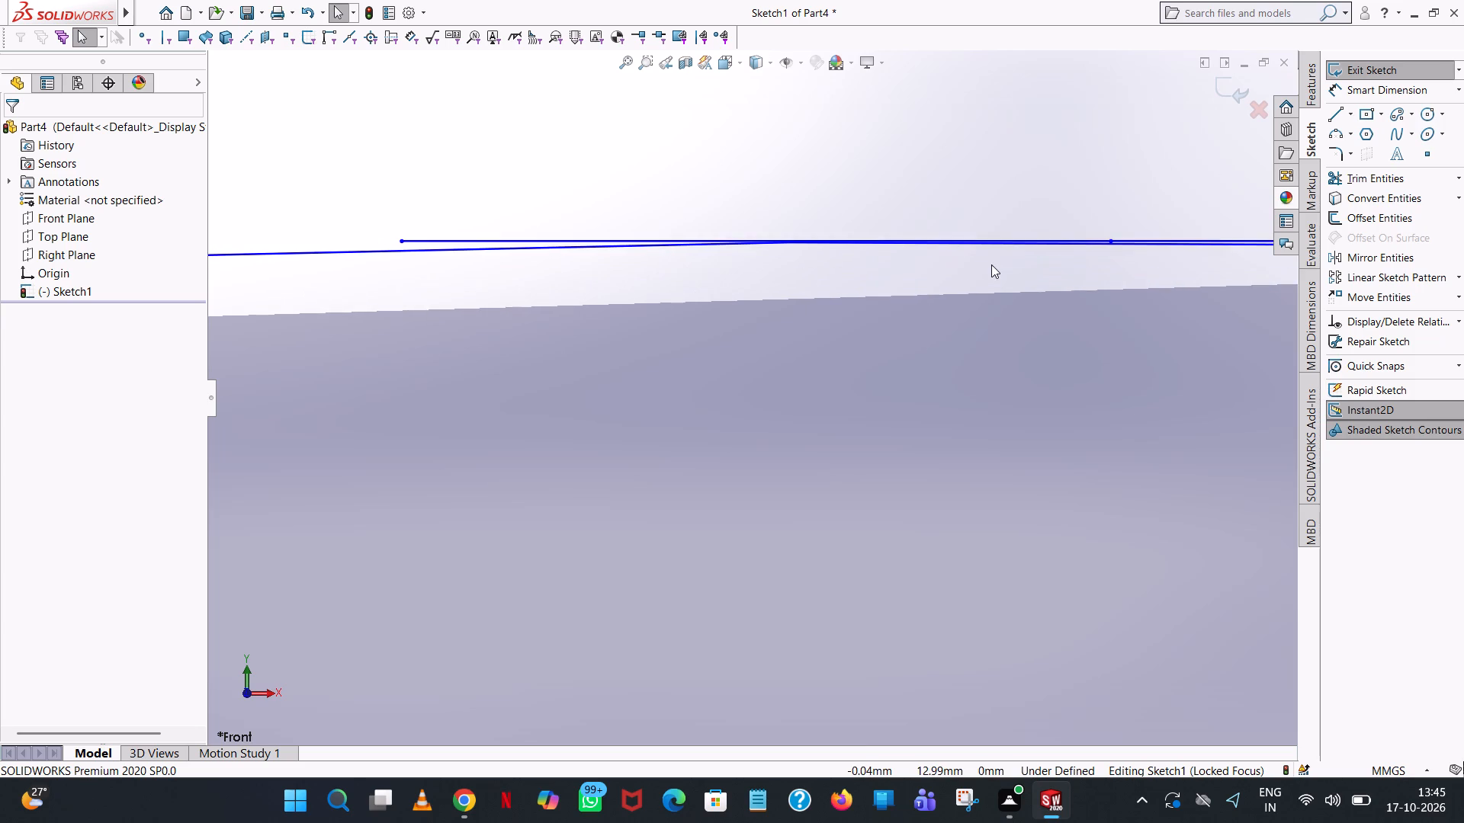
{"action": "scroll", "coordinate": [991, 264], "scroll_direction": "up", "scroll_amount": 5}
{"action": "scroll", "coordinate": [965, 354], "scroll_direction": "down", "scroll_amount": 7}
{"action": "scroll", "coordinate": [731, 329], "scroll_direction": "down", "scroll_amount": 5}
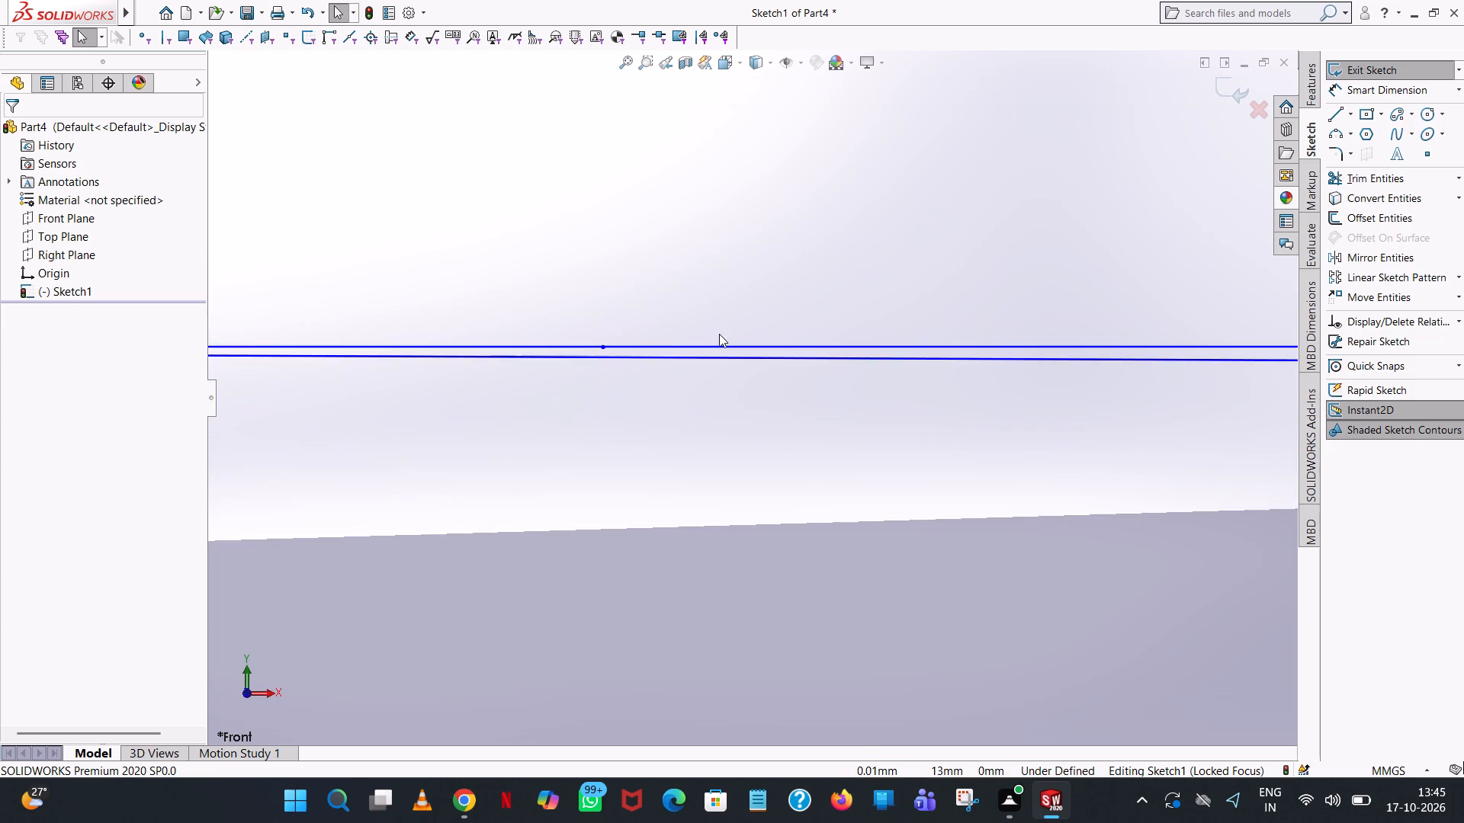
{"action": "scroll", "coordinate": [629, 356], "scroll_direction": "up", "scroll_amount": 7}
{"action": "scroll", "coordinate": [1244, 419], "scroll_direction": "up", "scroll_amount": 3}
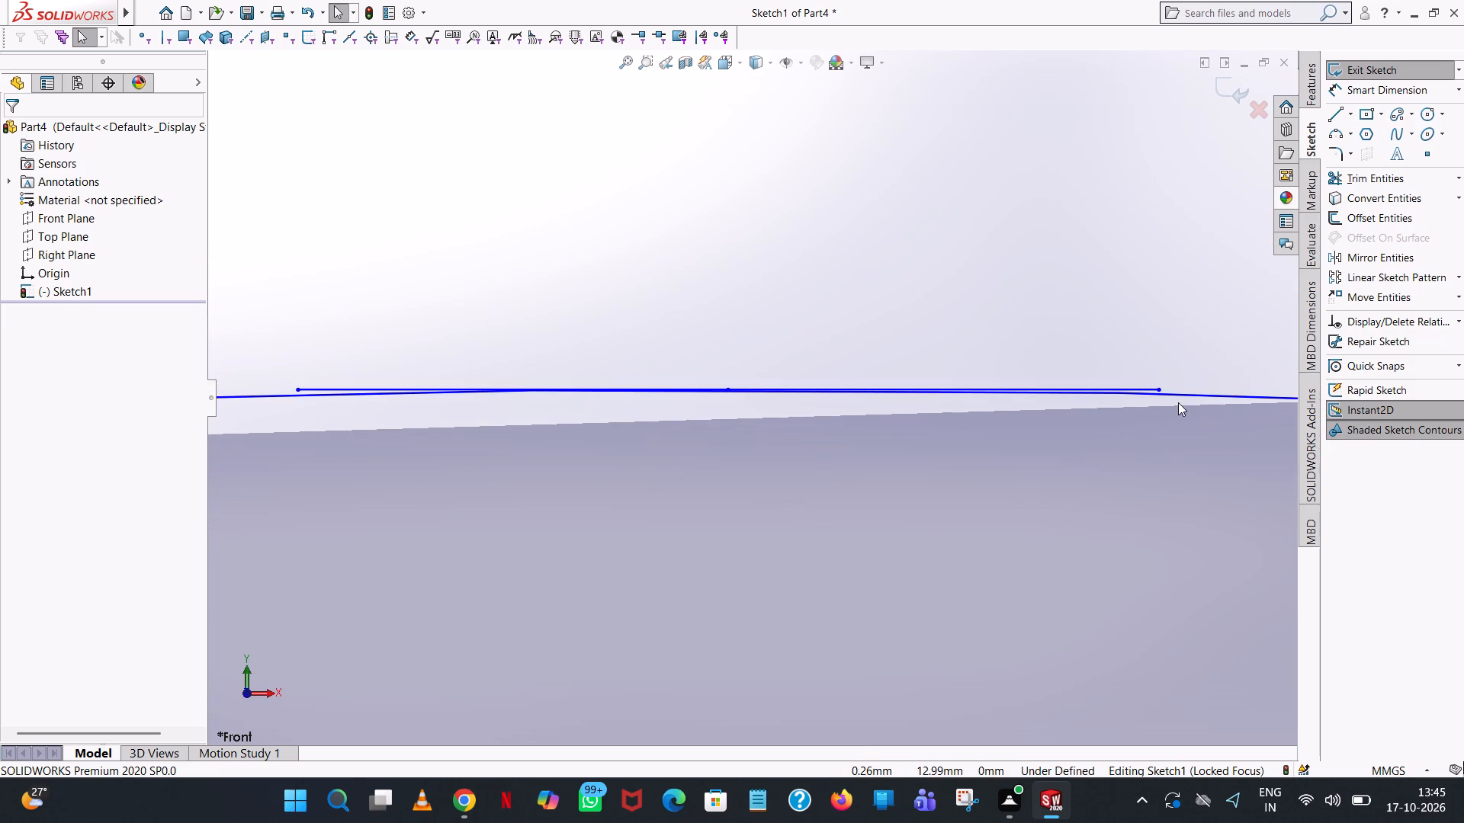
Dimension the inner circle's diameter as 21.5 mm and the outer circle's diameter as 26 mm.
{"action": "scroll", "coordinate": [1165, 402], "scroll_direction": "down", "scroll_amount": 3}
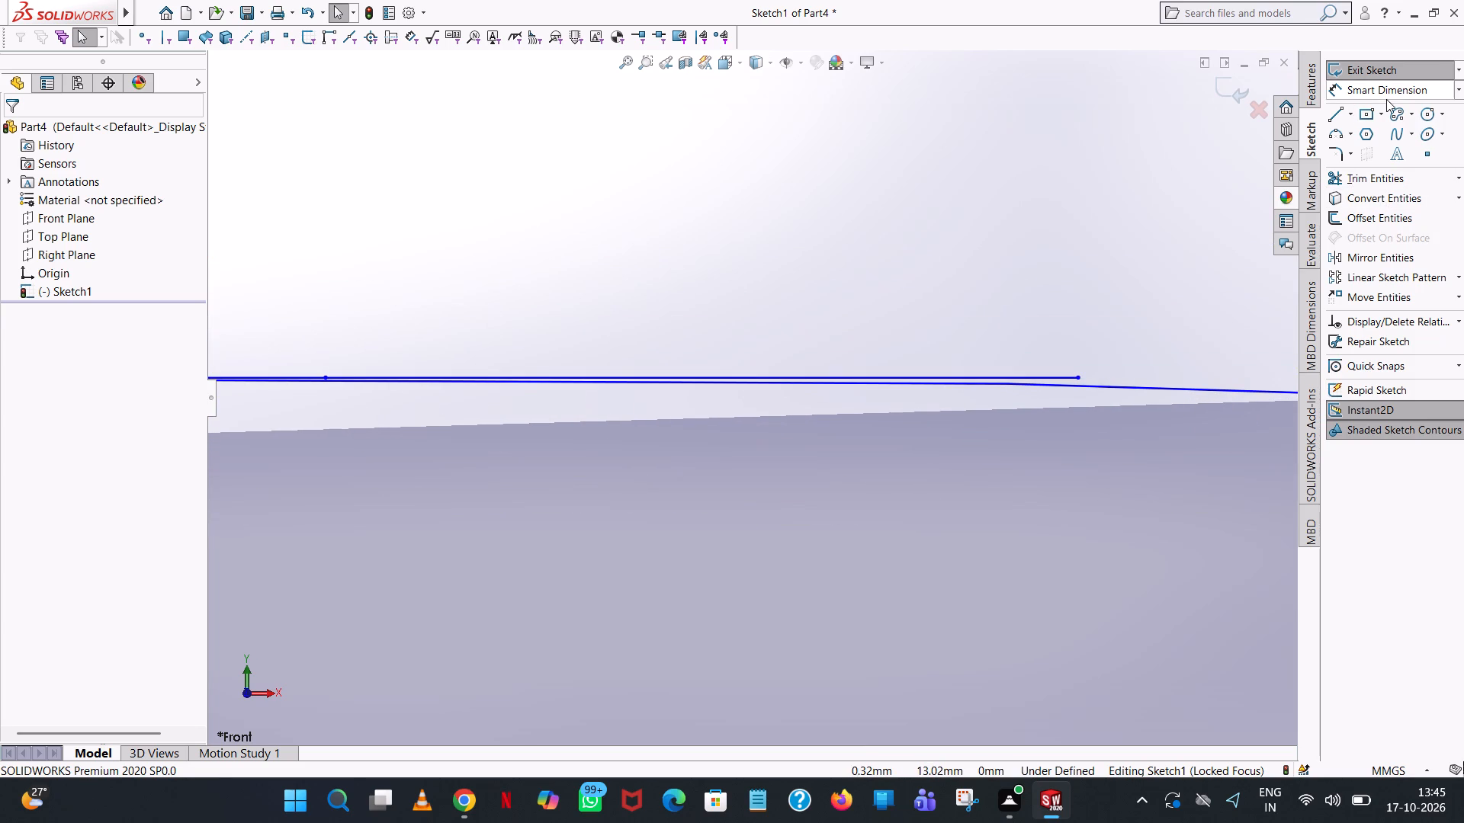
{"action": "left_click", "coordinate": [1389, 93]}
{"action": "scroll", "coordinate": [1146, 371], "scroll_direction": "down", "scroll_amount": 1}
{"action": "scroll", "coordinate": [1146, 371], "scroll_direction": "up", "scroll_amount": 20}
{"action": "scroll", "coordinate": [1146, 371], "scroll_direction": "up", "scroll_amount": 4}
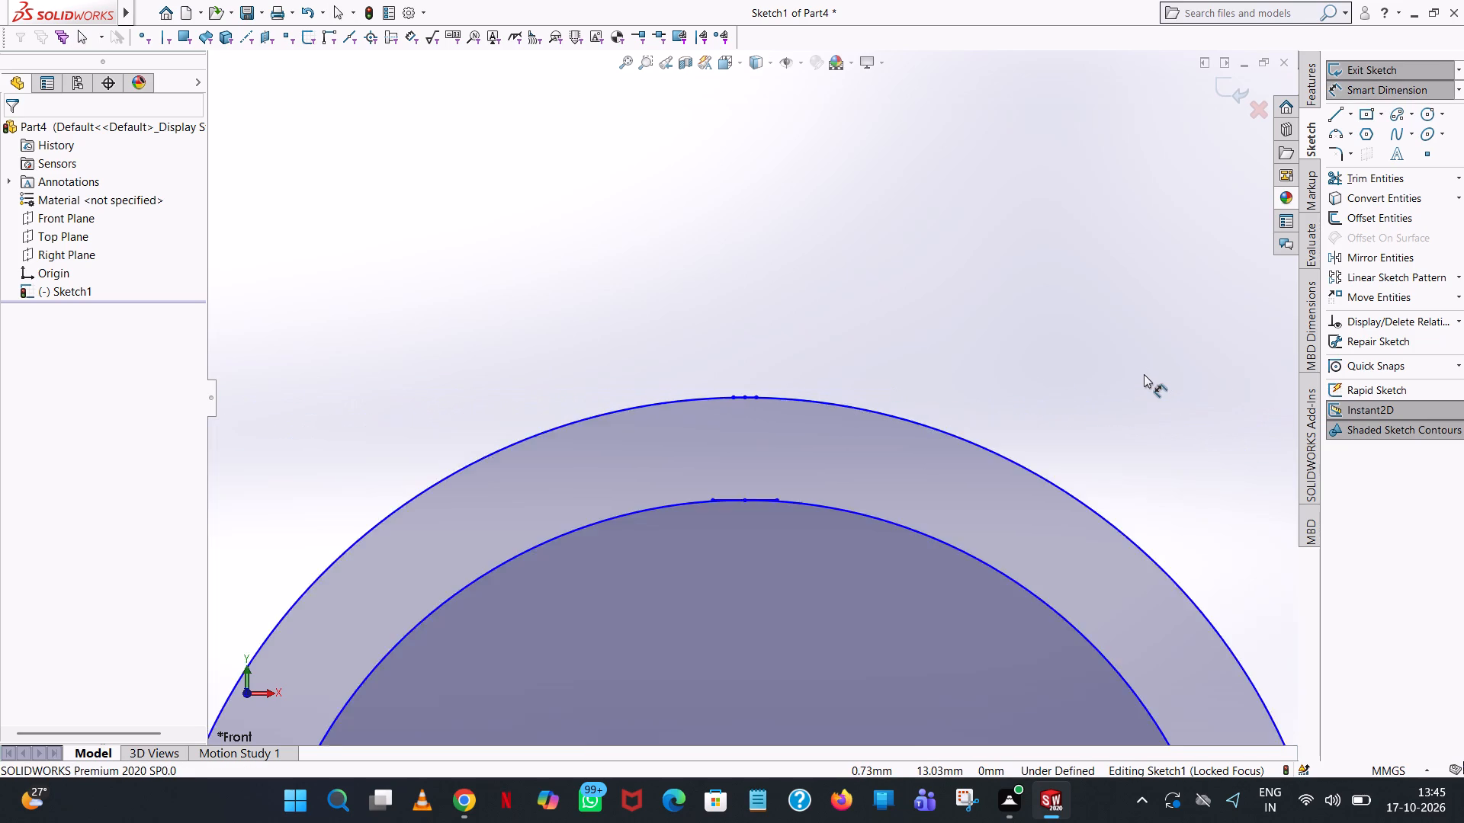
{"action": "scroll", "coordinate": [1144, 374], "scroll_direction": "up", "scroll_amount": 8}
{"action": "left_click", "coordinate": [872, 485]}
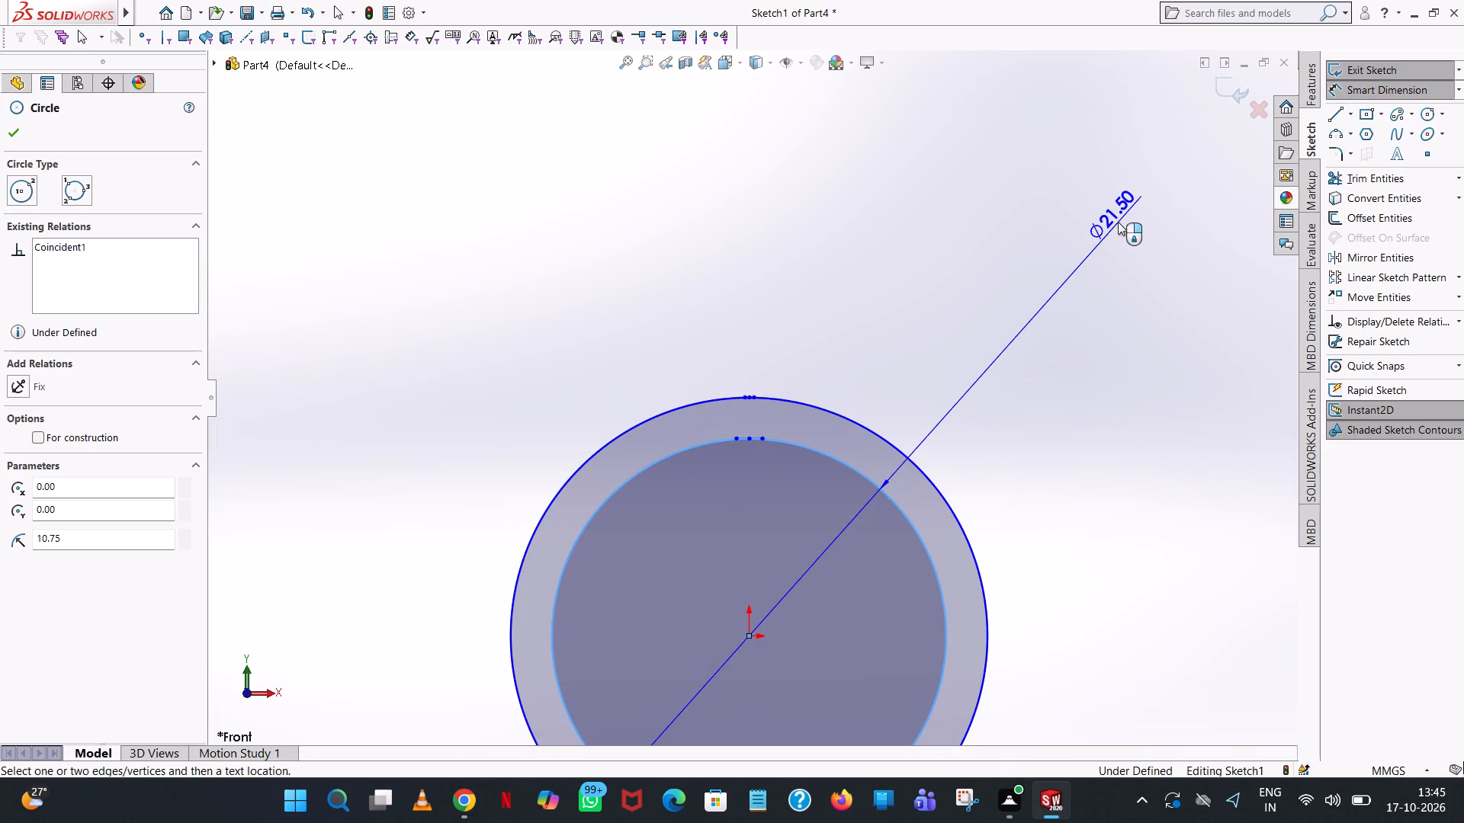
{"action": "left_click", "coordinate": [1116, 223]}
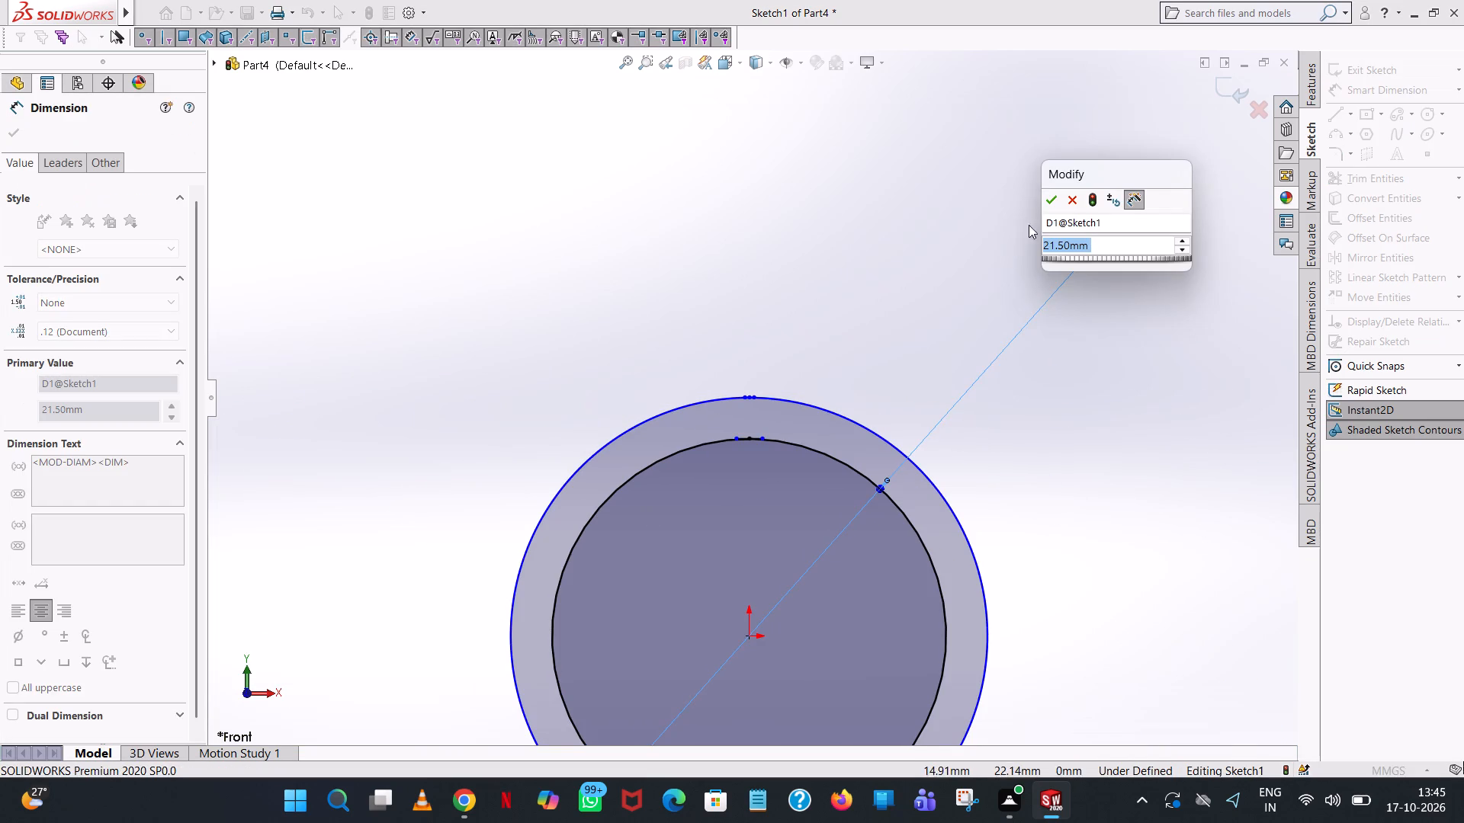
{"action": "left_click", "coordinate": [1055, 200]}
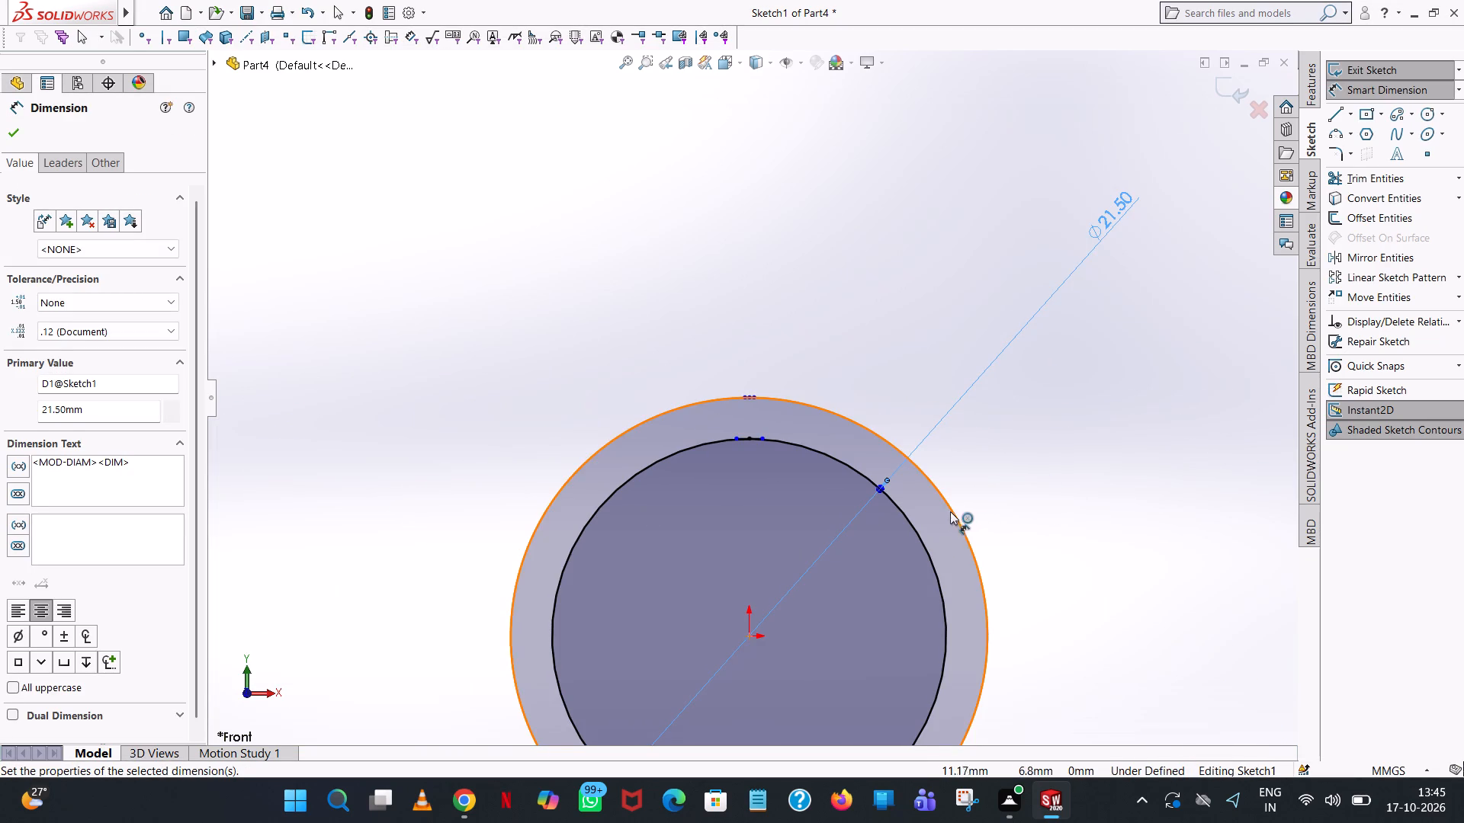
{"action": "left_click", "coordinate": [949, 512]}
{"action": "left_click", "coordinate": [1125, 389]}
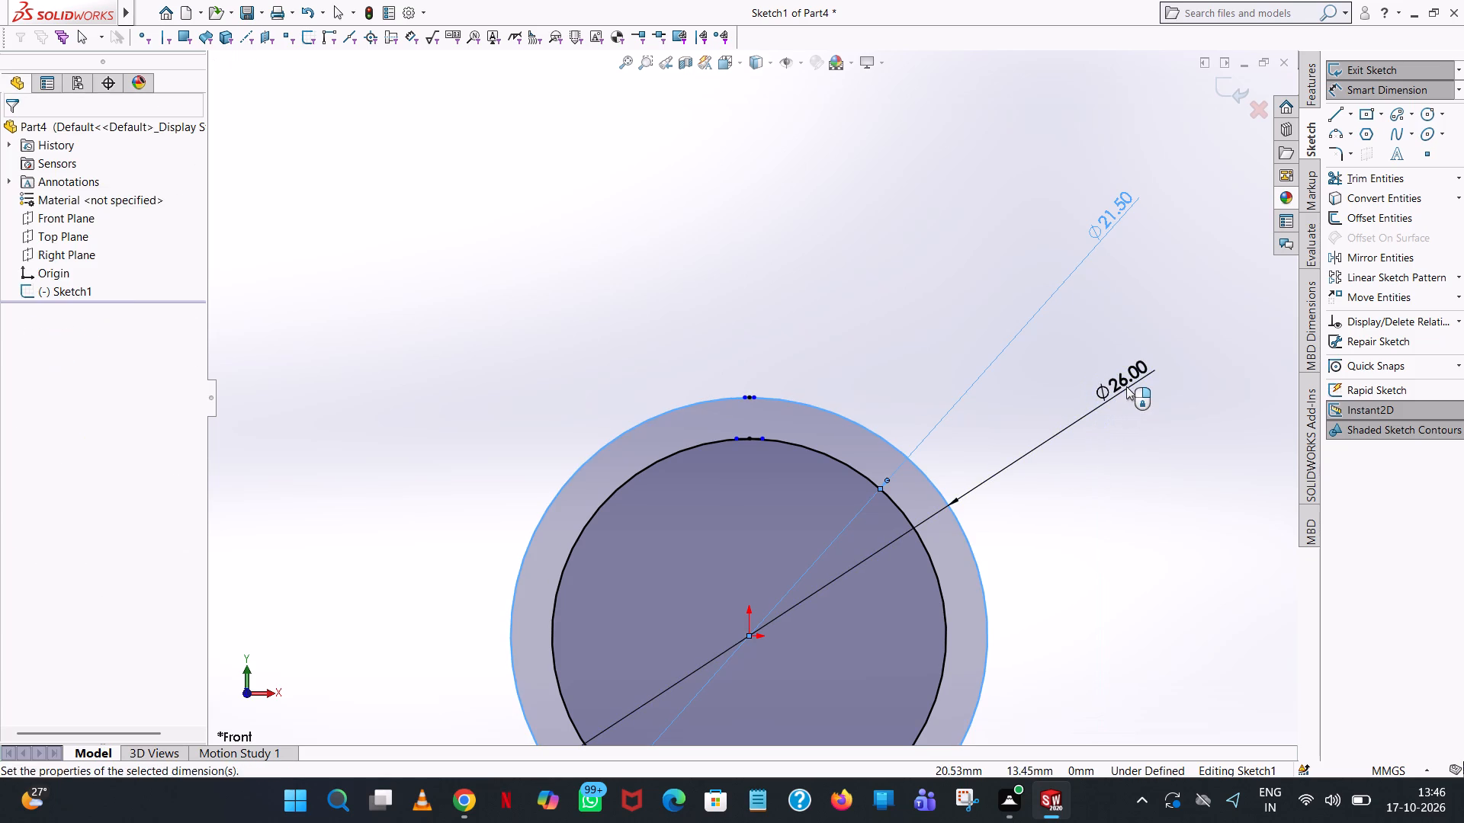
{"action": "left_click", "coordinate": [1058, 367]}
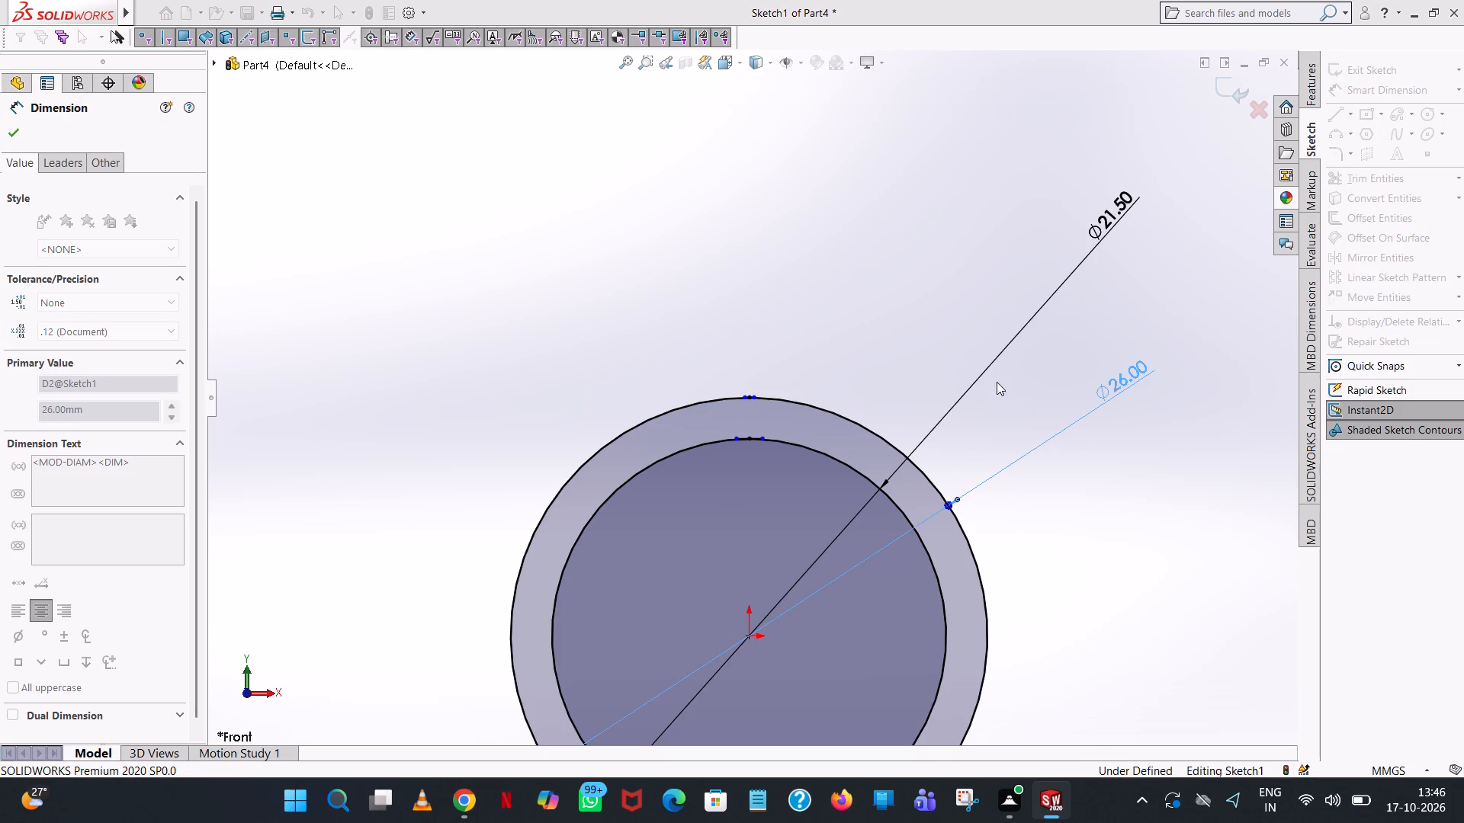
Draw a three-point arc of about 4.1 mm radius between the outer and inner circles, aligned with the right ends of their short lines.
{"action": "scroll", "coordinate": [746, 417], "scroll_direction": "down", "scroll_amount": 11}
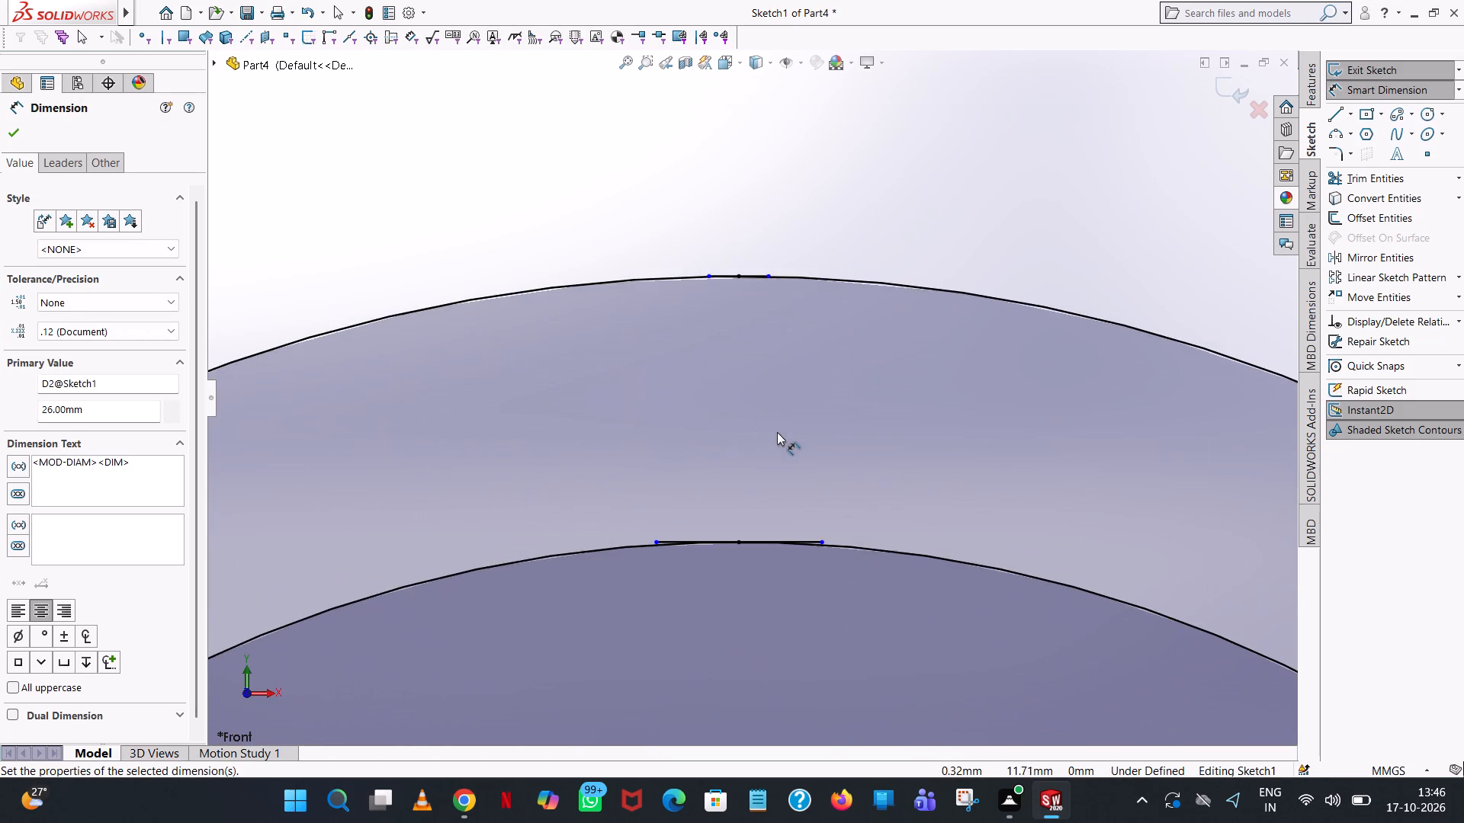
{"action": "scroll", "coordinate": [777, 432], "scroll_direction": "down", "scroll_amount": 1}
{"action": "scroll", "coordinate": [828, 600], "scroll_direction": "down", "scroll_amount": 3}
{"action": "scroll", "coordinate": [827, 565], "scroll_direction": "up", "scroll_amount": 2}
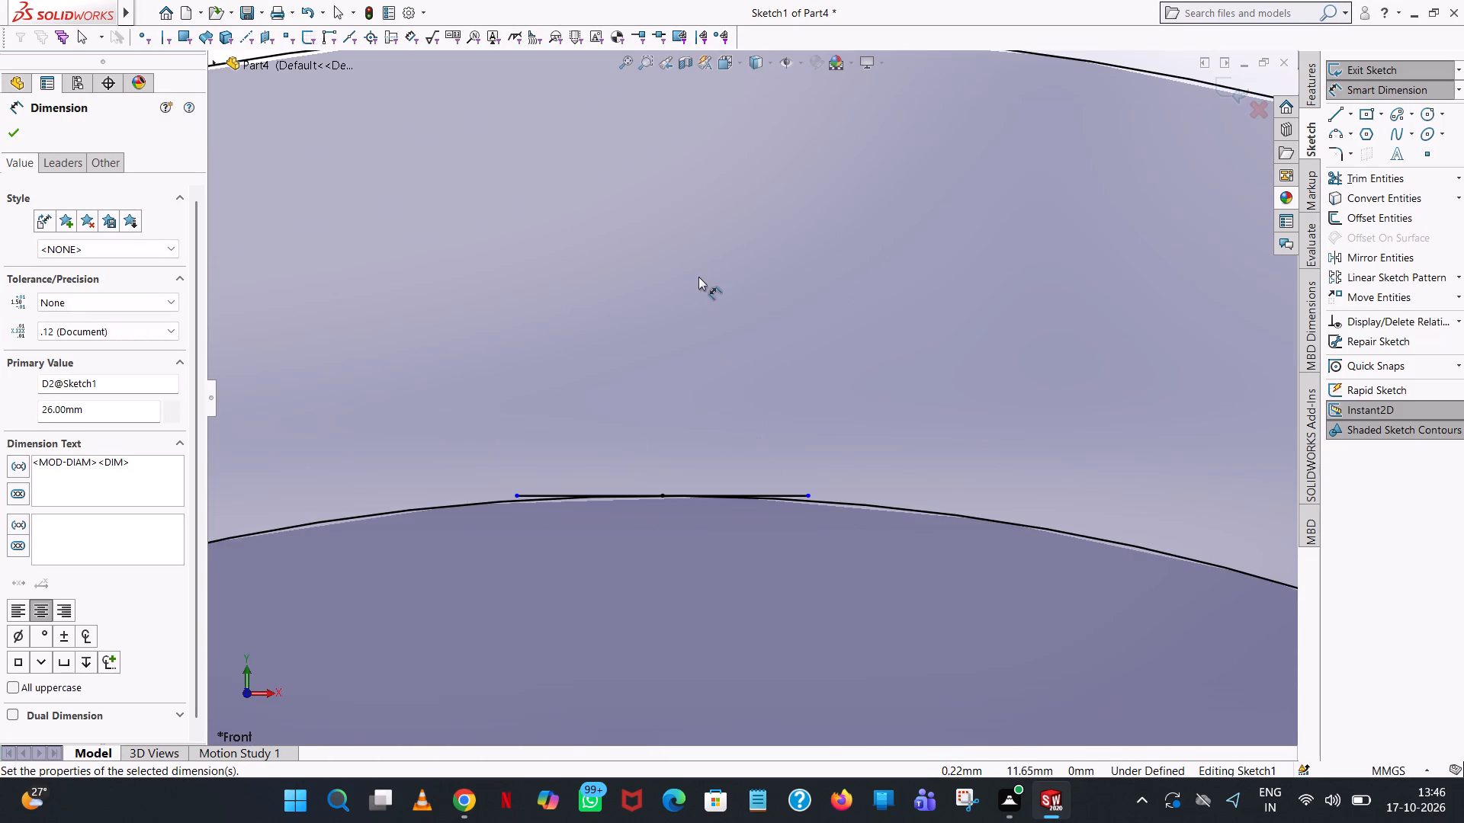
{"action": "scroll", "coordinate": [692, 271], "scroll_direction": "up", "scroll_amount": 4}
{"action": "scroll", "coordinate": [712, 204], "scroll_direction": "down", "scroll_amount": 5}
{"action": "scroll", "coordinate": [786, 365], "scroll_direction": "down", "scroll_amount": 3}
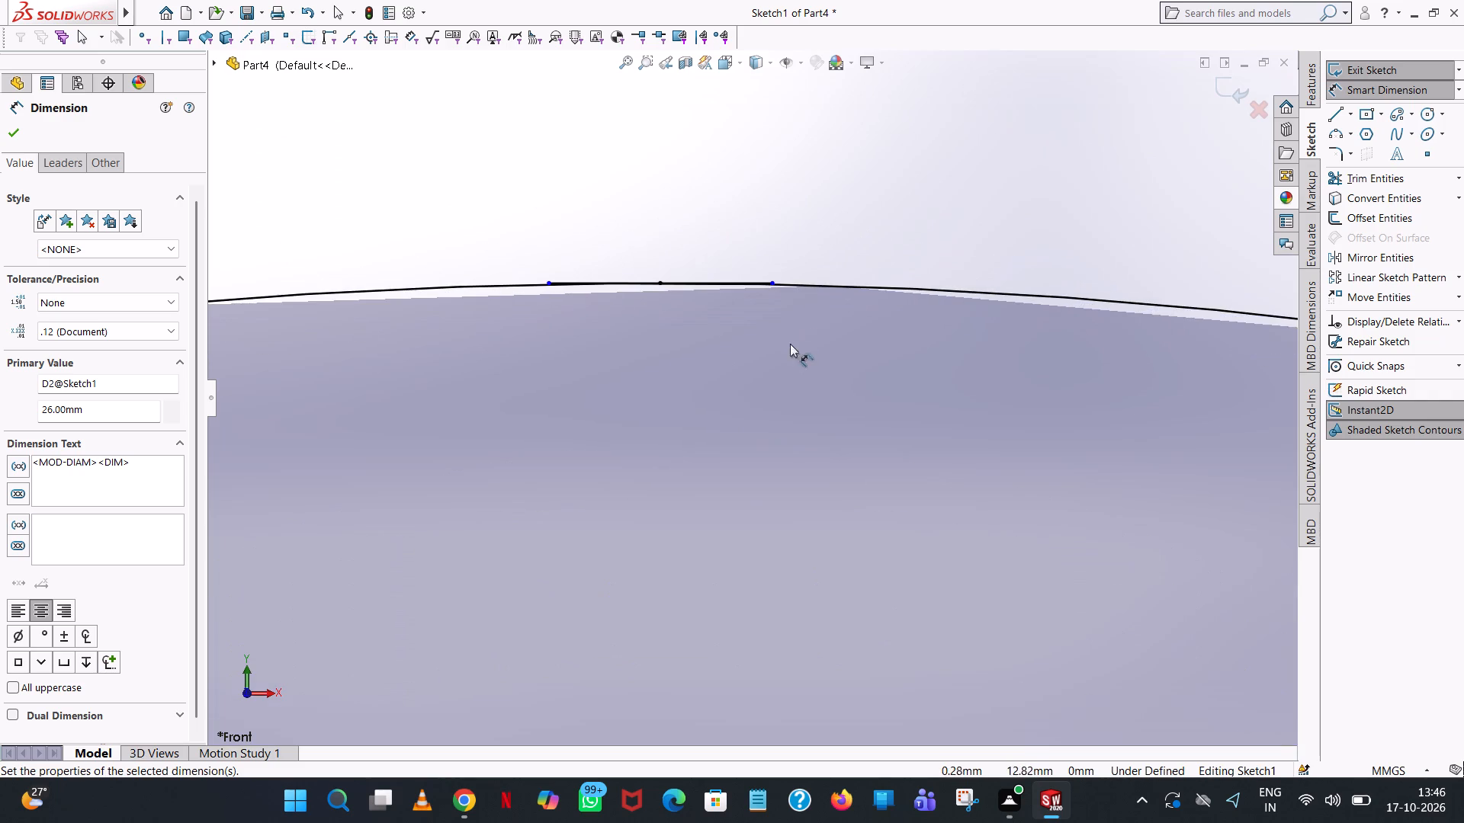
{"action": "scroll", "coordinate": [795, 317], "scroll_direction": "down", "scroll_amount": 3}
{"action": "scroll", "coordinate": [744, 265], "scroll_direction": "down", "scroll_amount": 4}
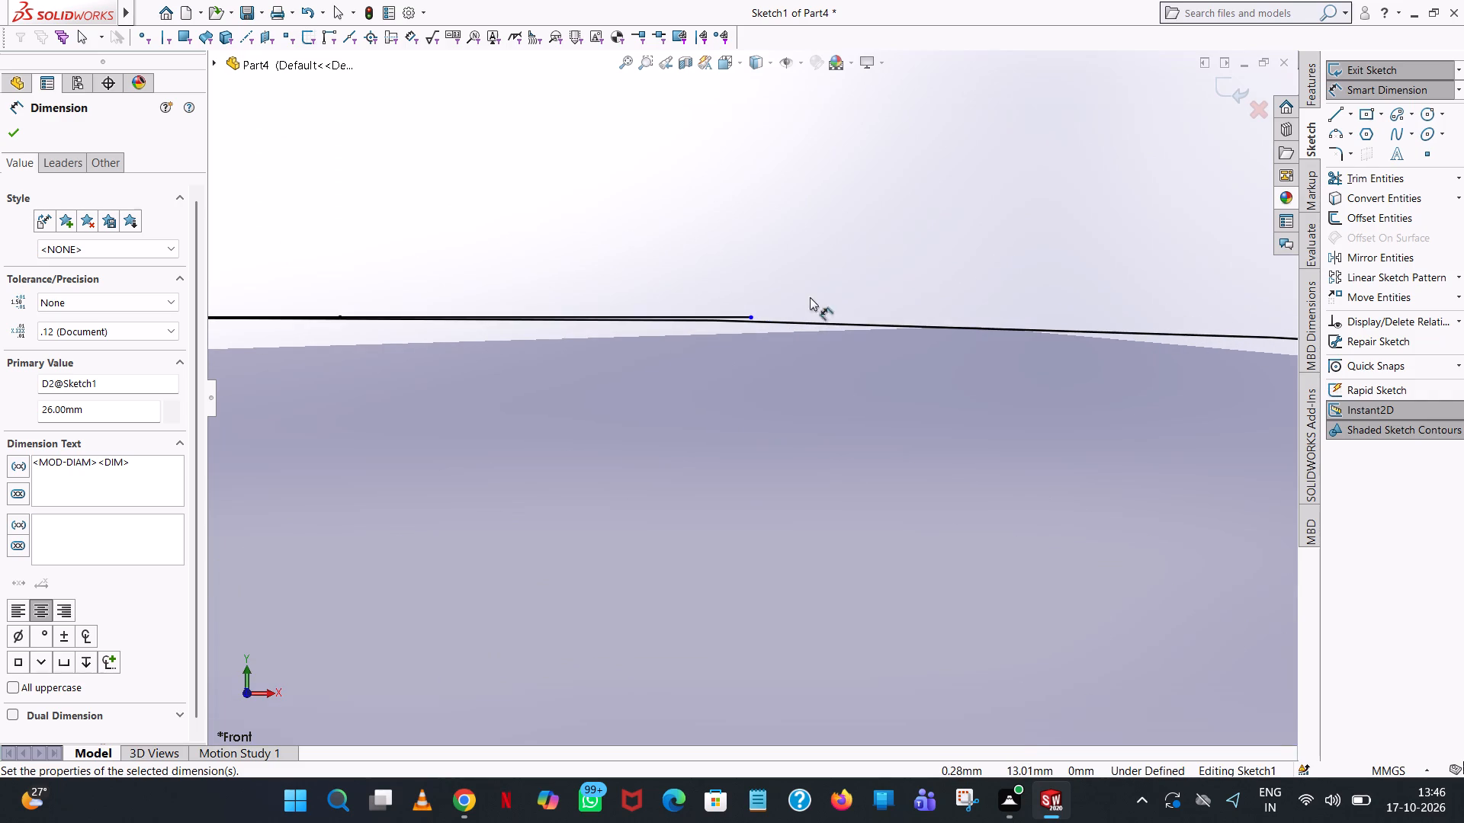
{"action": "left_click", "coordinate": [1327, 134]}
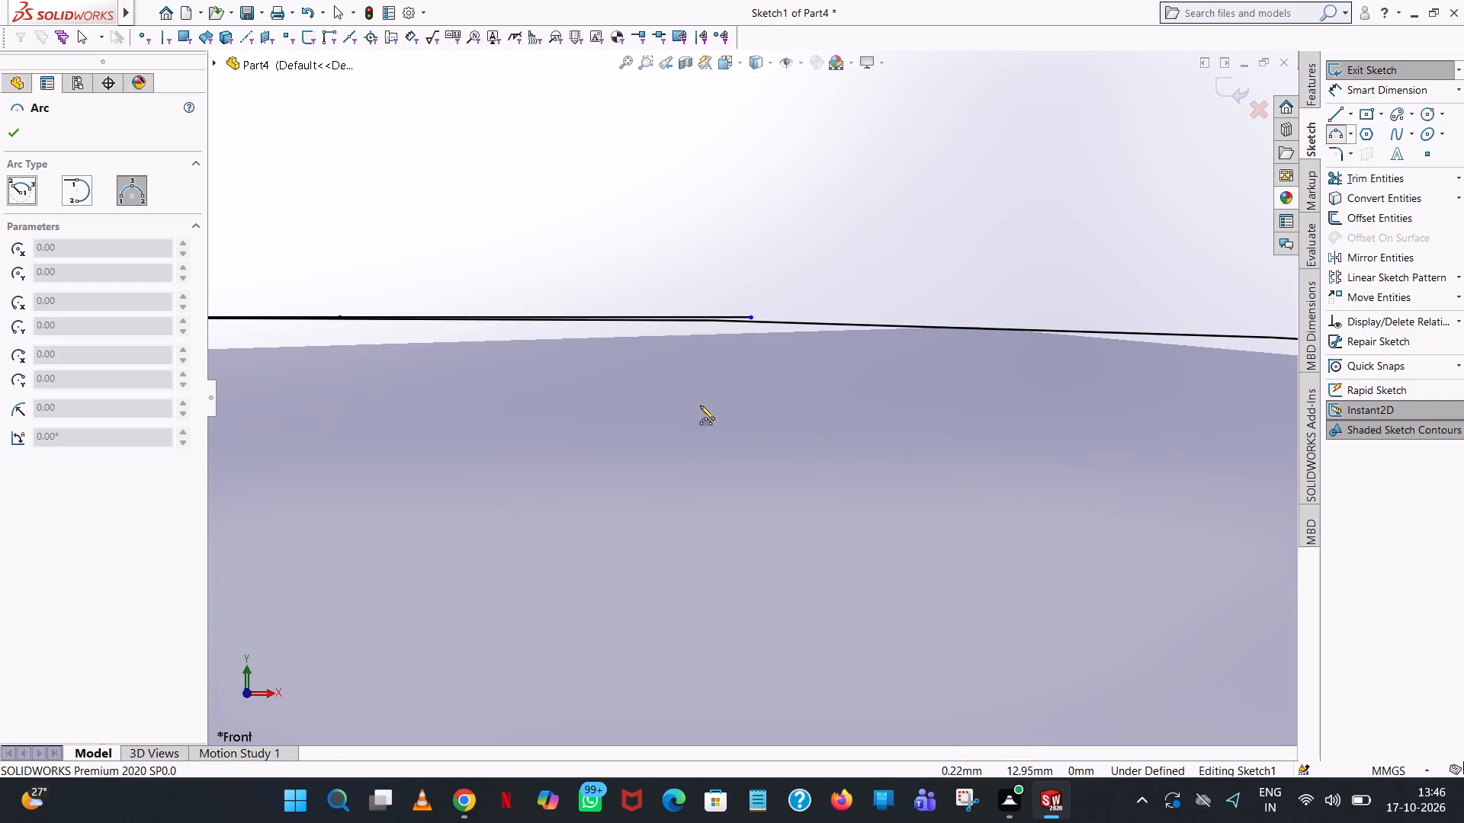
{"action": "scroll", "coordinate": [753, 327], "scroll_direction": "down", "scroll_amount": 9}
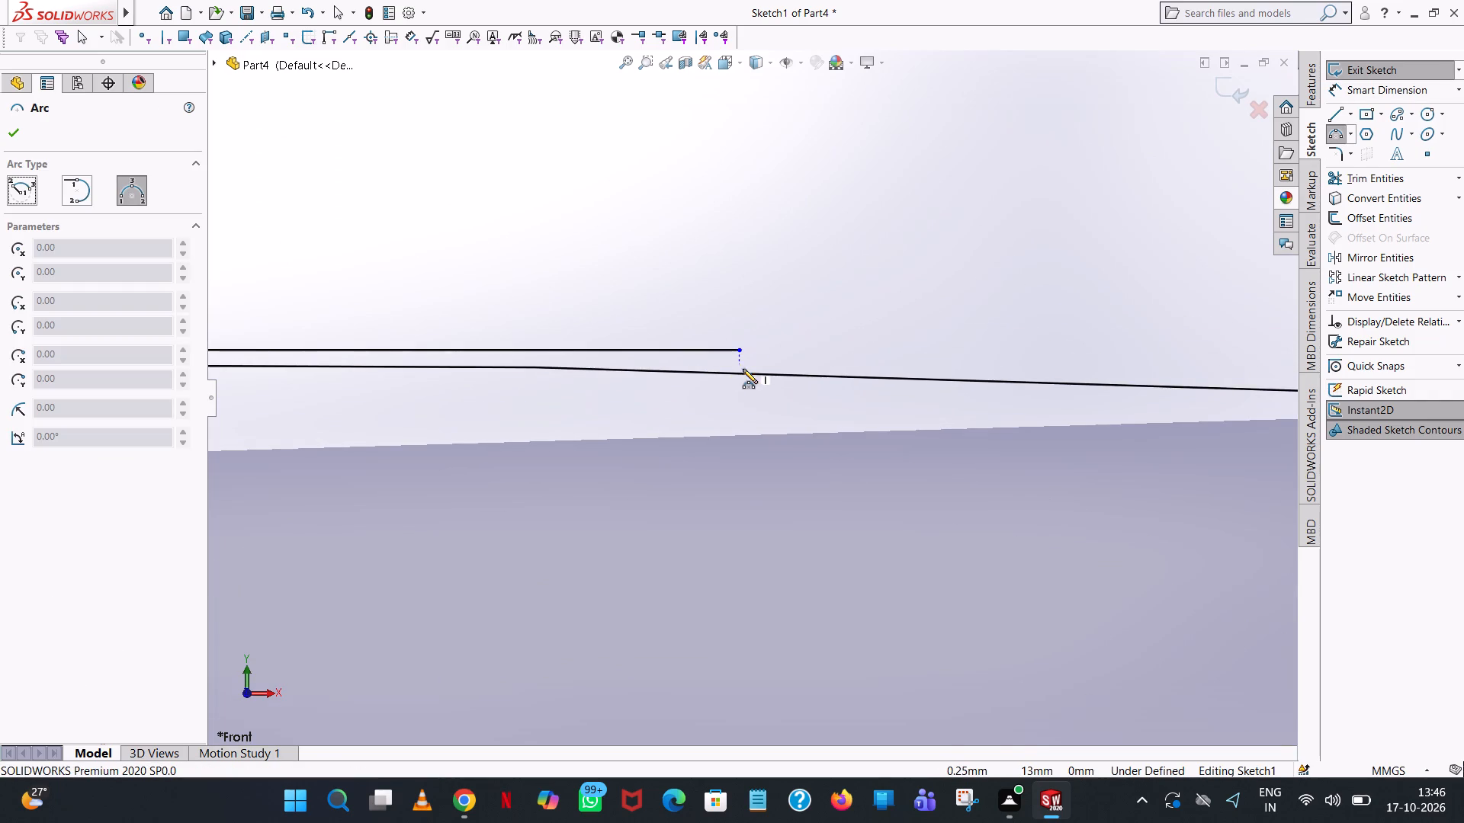
{"action": "left_click", "coordinate": [737, 373]}
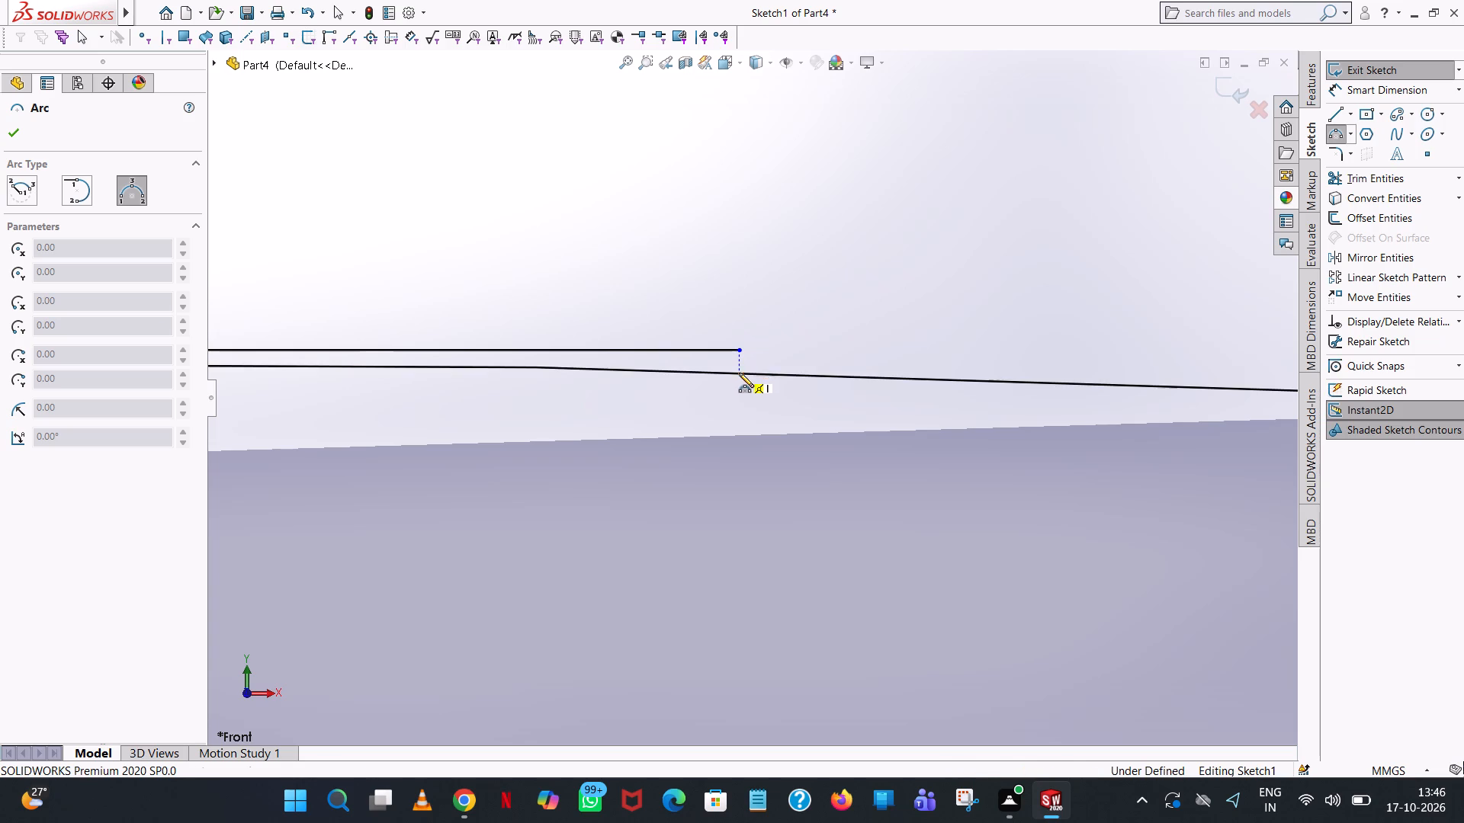
{"action": "scroll", "coordinate": [772, 470], "scroll_direction": "up", "scroll_amount": 16}
{"action": "scroll", "coordinate": [794, 498], "scroll_direction": "up", "scroll_amount": 14}
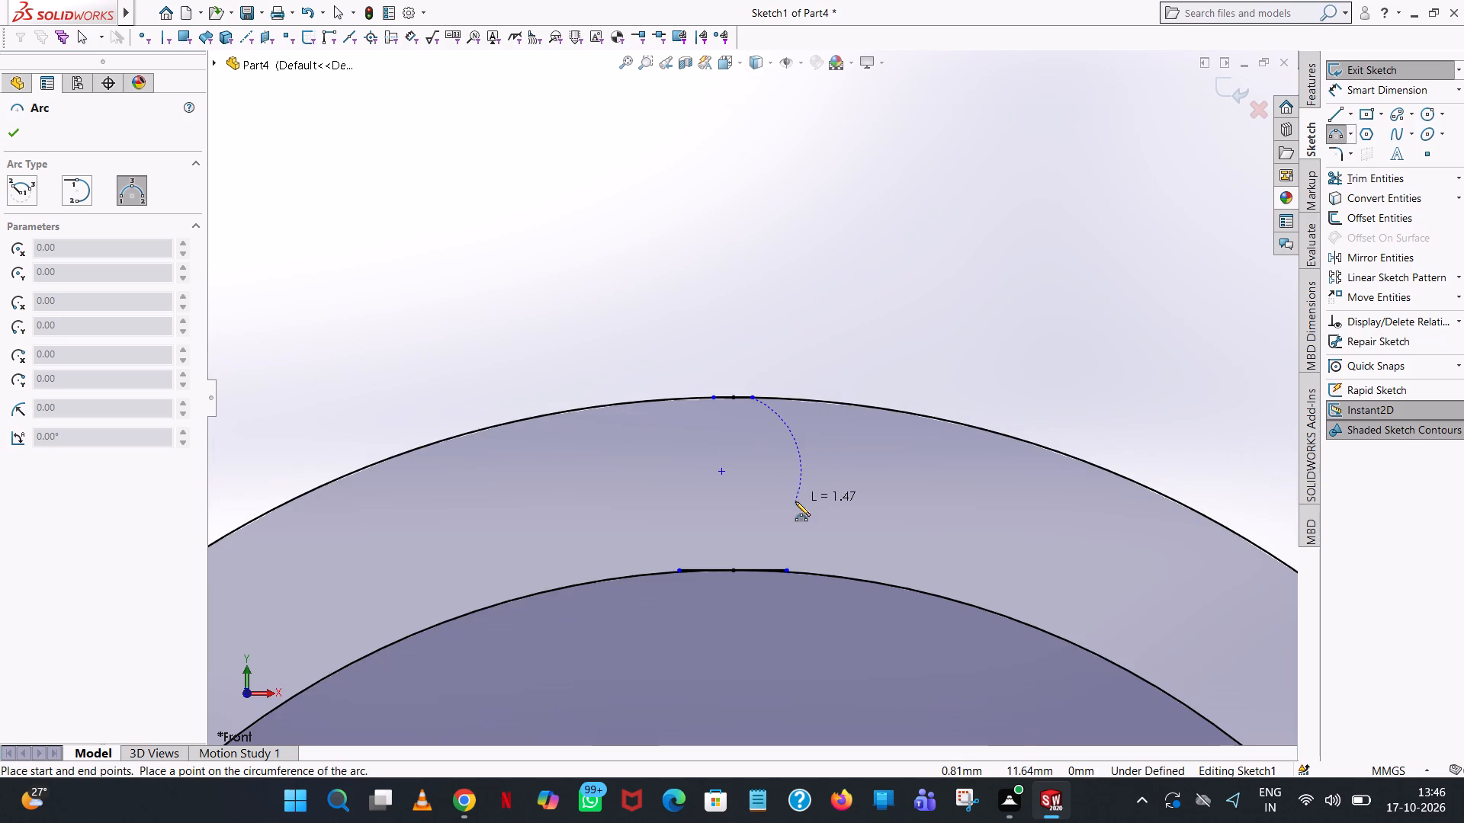
{"action": "scroll", "coordinate": [782, 586], "scroll_direction": "down", "scroll_amount": 5}
{"action": "scroll", "coordinate": [792, 481], "scroll_direction": "down", "scroll_amount": 5}
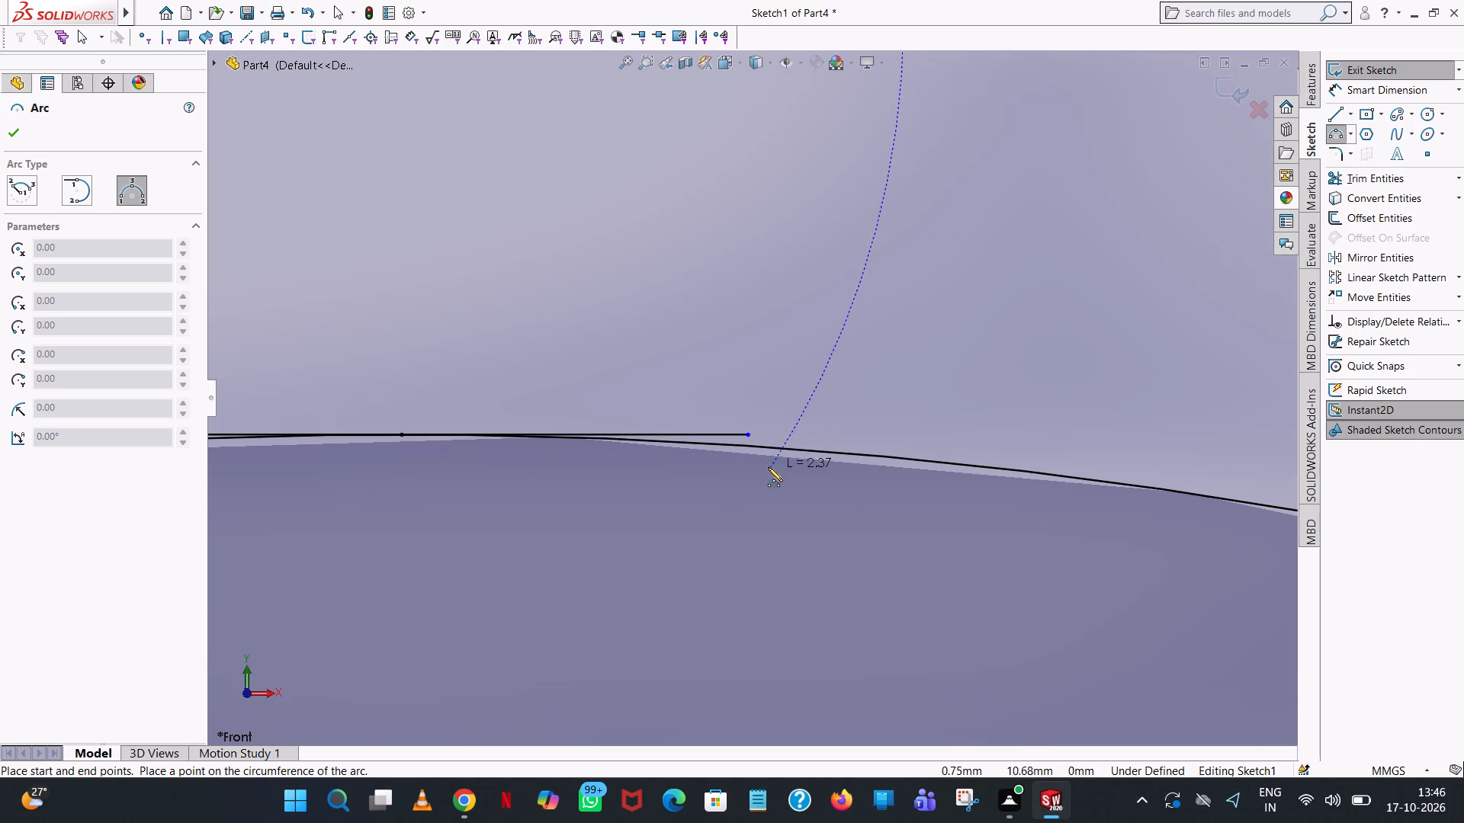
{"action": "scroll", "coordinate": [762, 456], "scroll_direction": "down", "scroll_amount": 7}
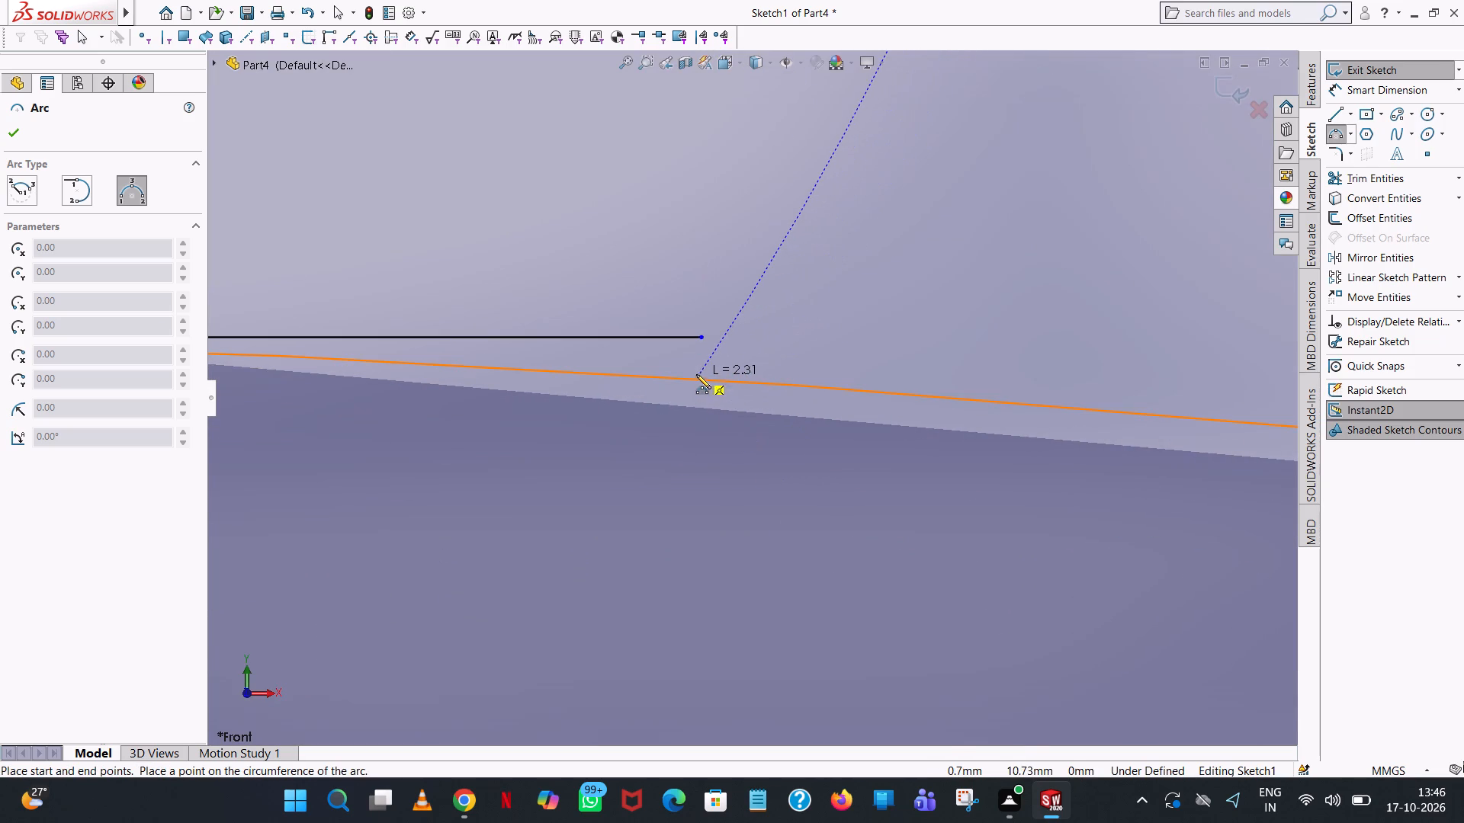
{"action": "left_click", "coordinate": [701, 380]}
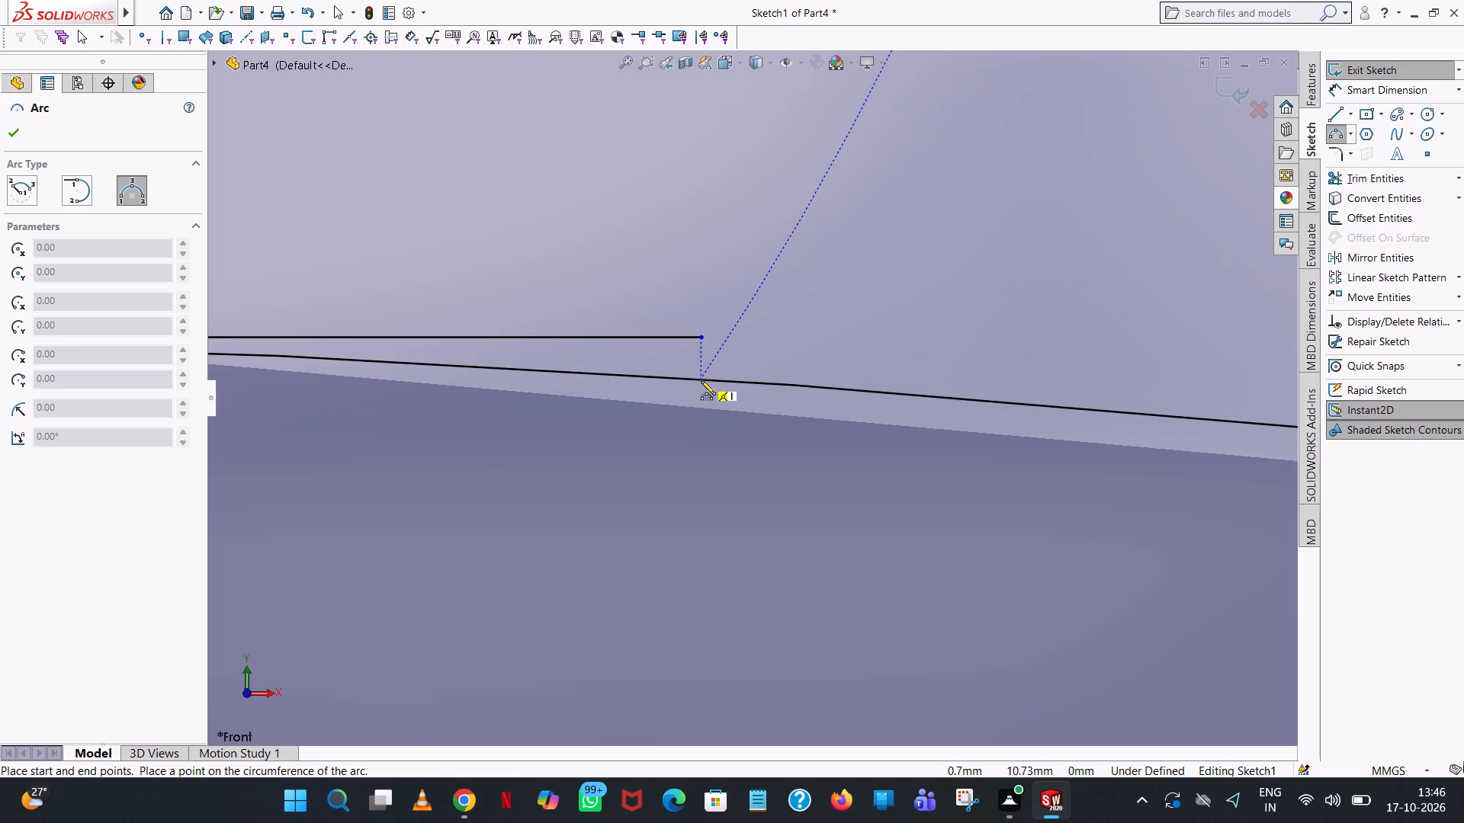
{"action": "scroll", "coordinate": [749, 232], "scroll_direction": "up", "scroll_amount": 13}
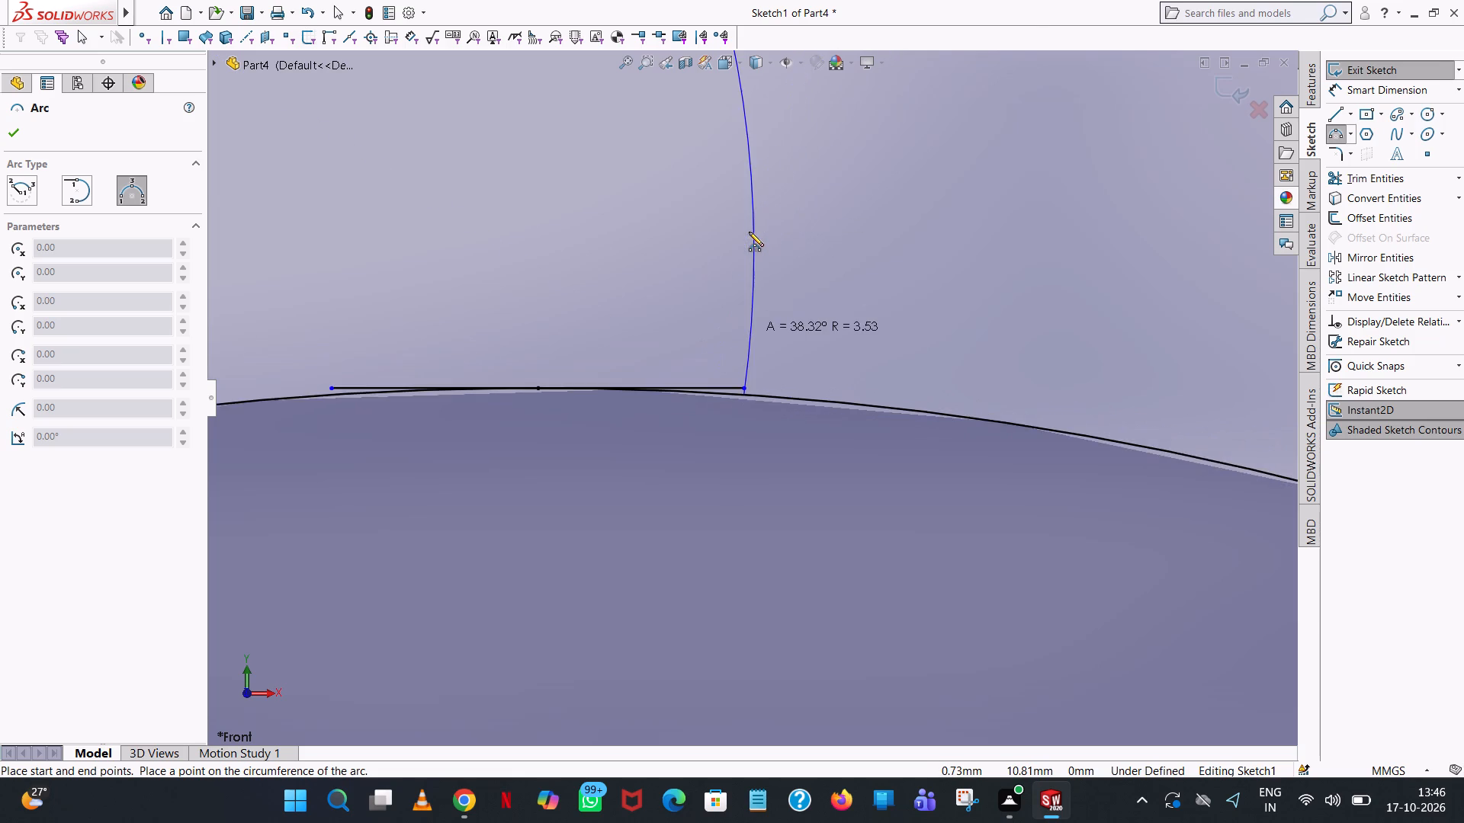
{"action": "scroll", "coordinate": [749, 232], "scroll_direction": "up", "scroll_amount": 8}
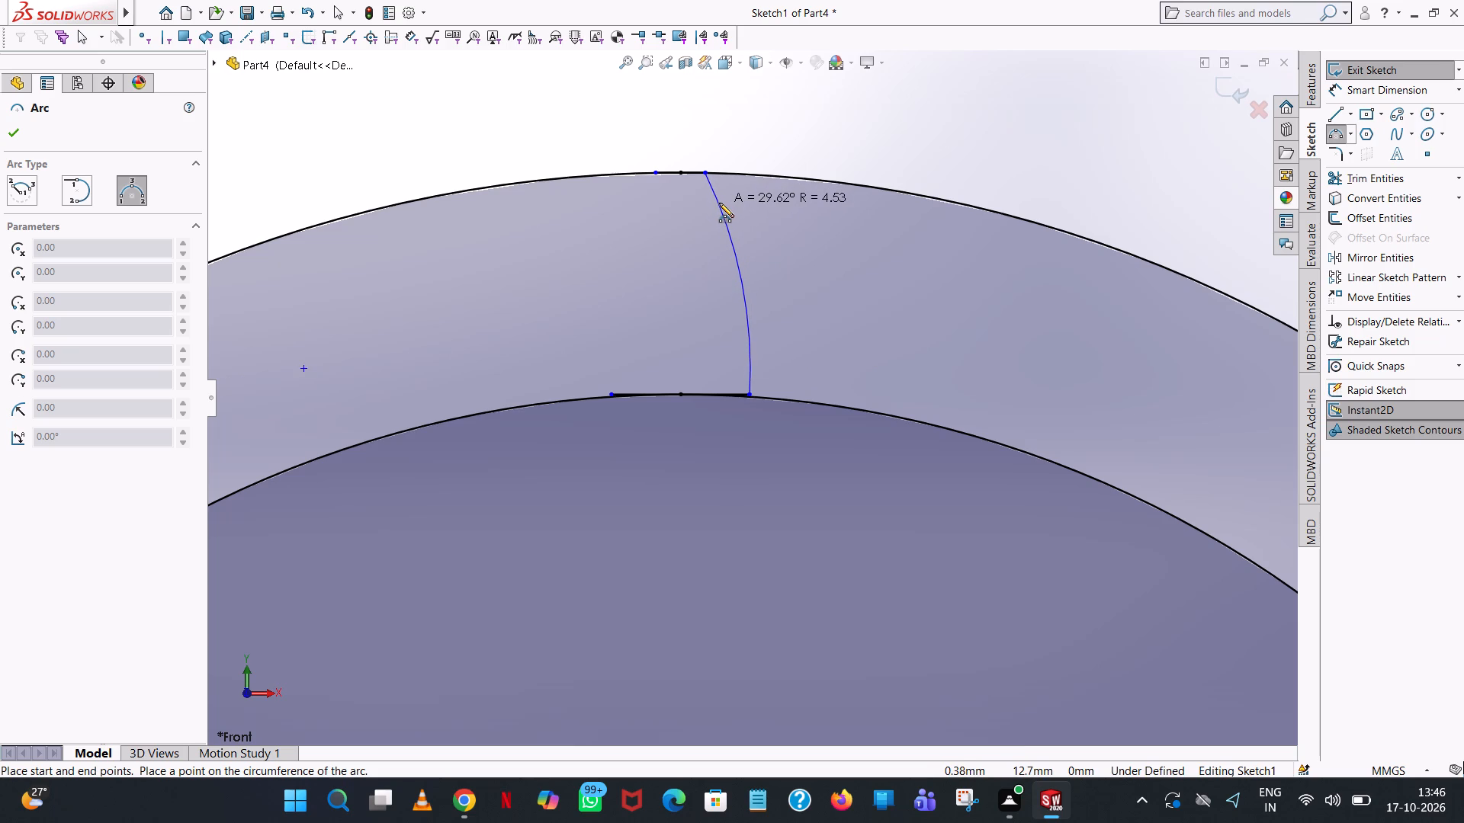
{"action": "left_click", "coordinate": [719, 203]}
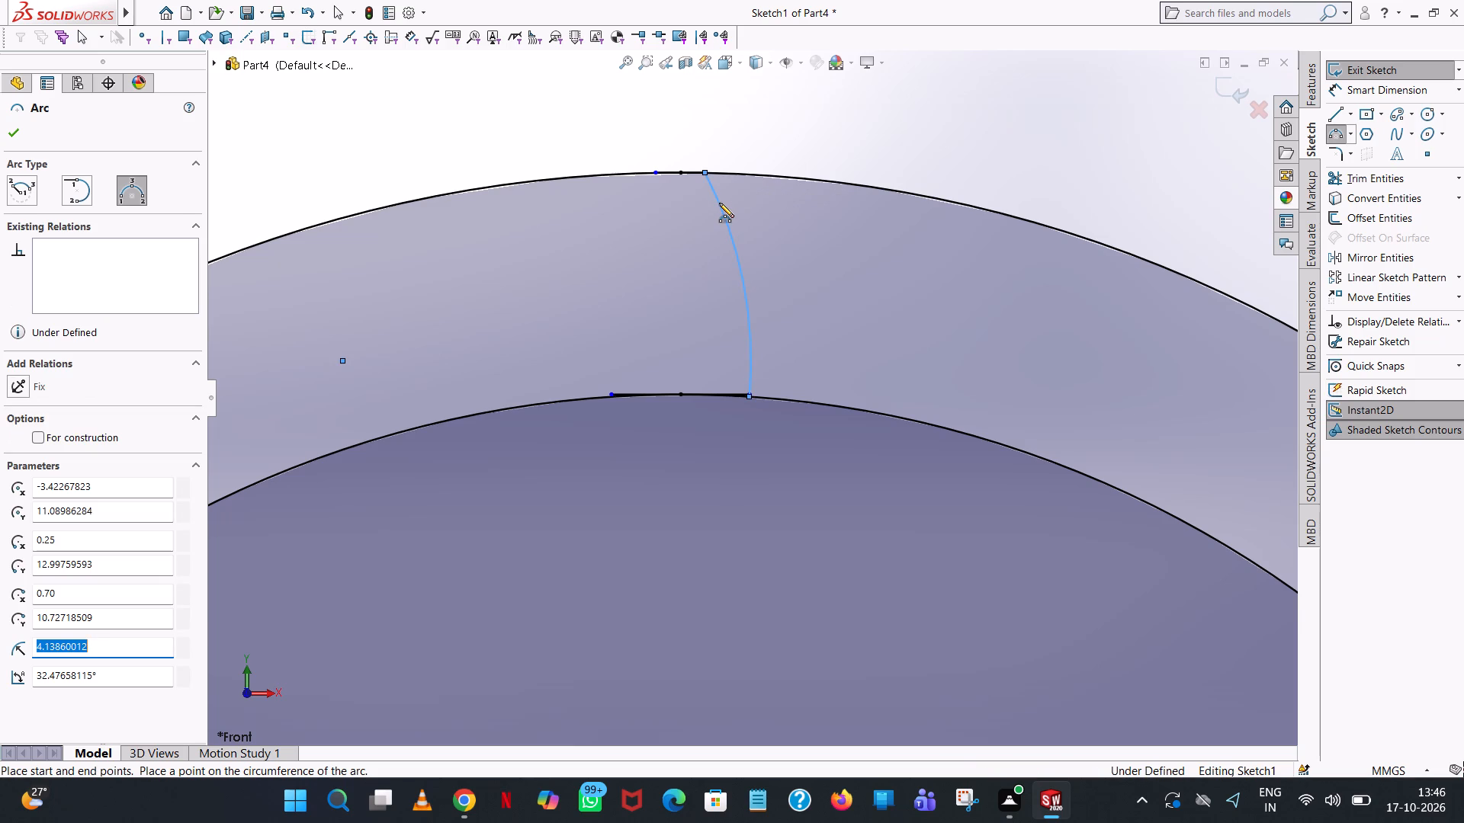
Set the tooth flank arc's radius to 4.5 mm.
{"action": "type", "text": "4.5"}
{"action": "key", "text": "Return"}
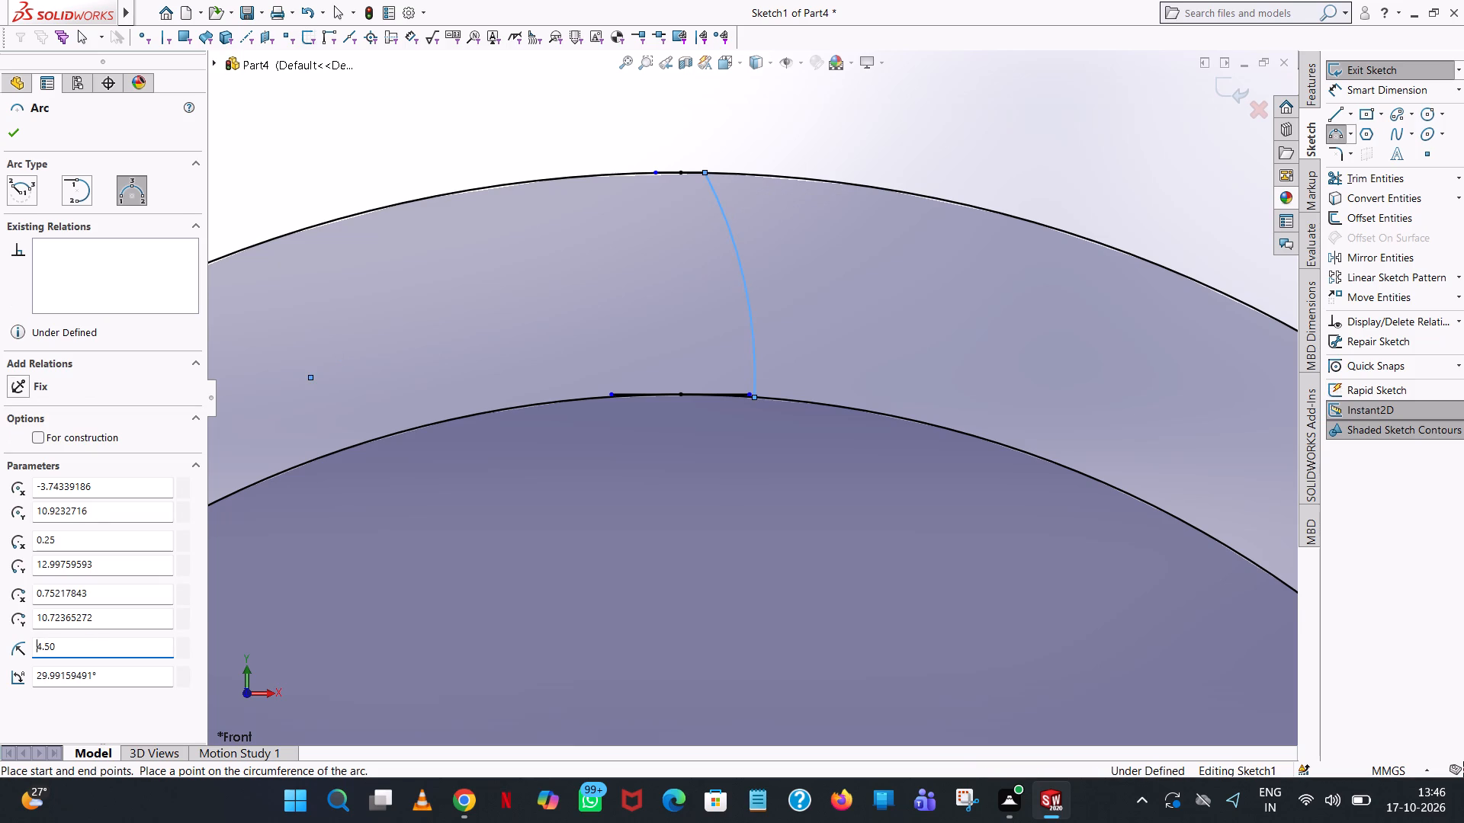
{"action": "scroll", "coordinate": [759, 424], "scroll_direction": "down", "scroll_amount": 7}
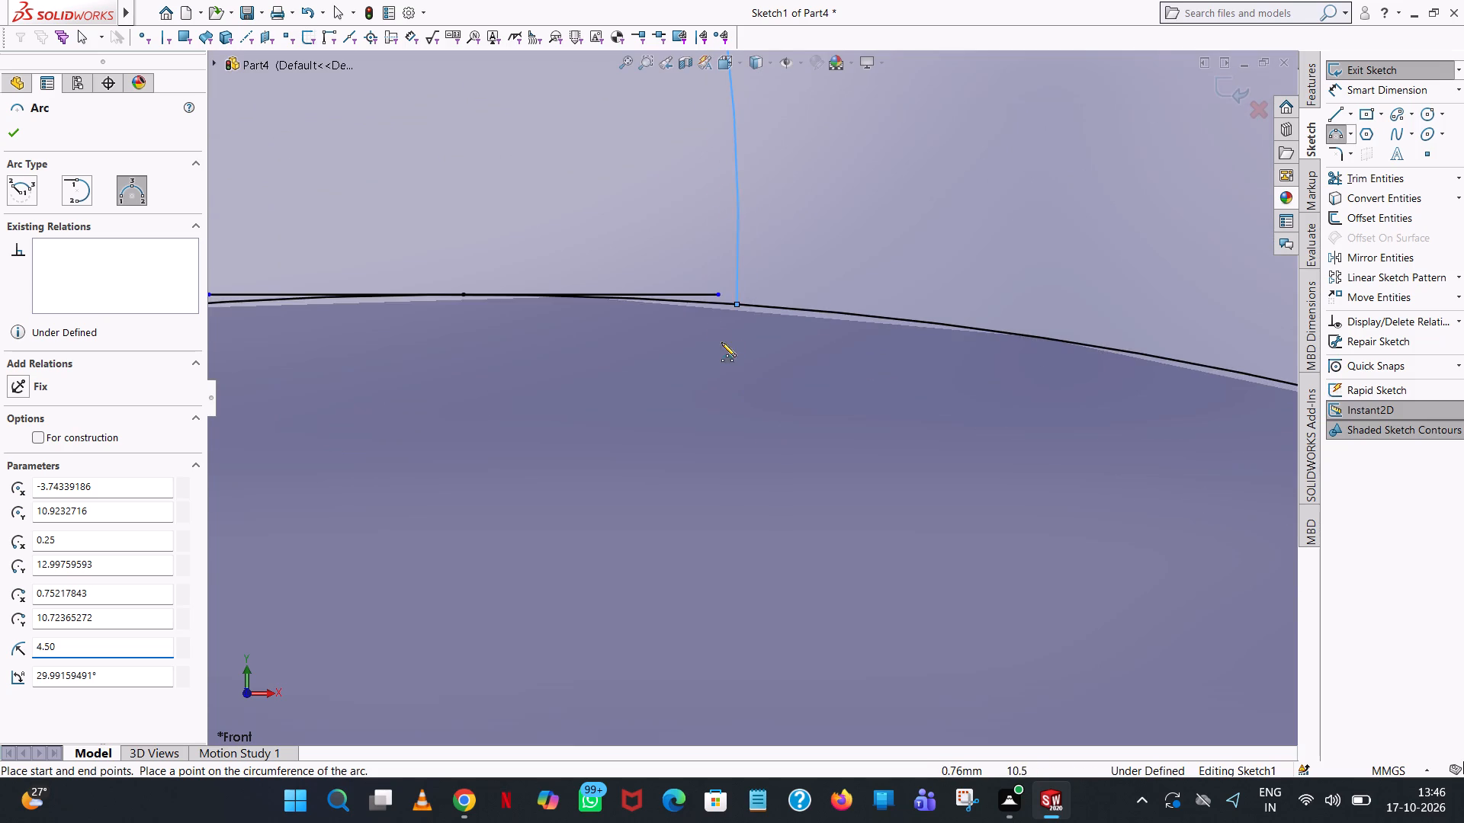
{"action": "scroll", "coordinate": [716, 317], "scroll_direction": "down", "scroll_amount": 5}
{"action": "scroll", "coordinate": [834, 281], "scroll_direction": "up", "scroll_amount": 11}
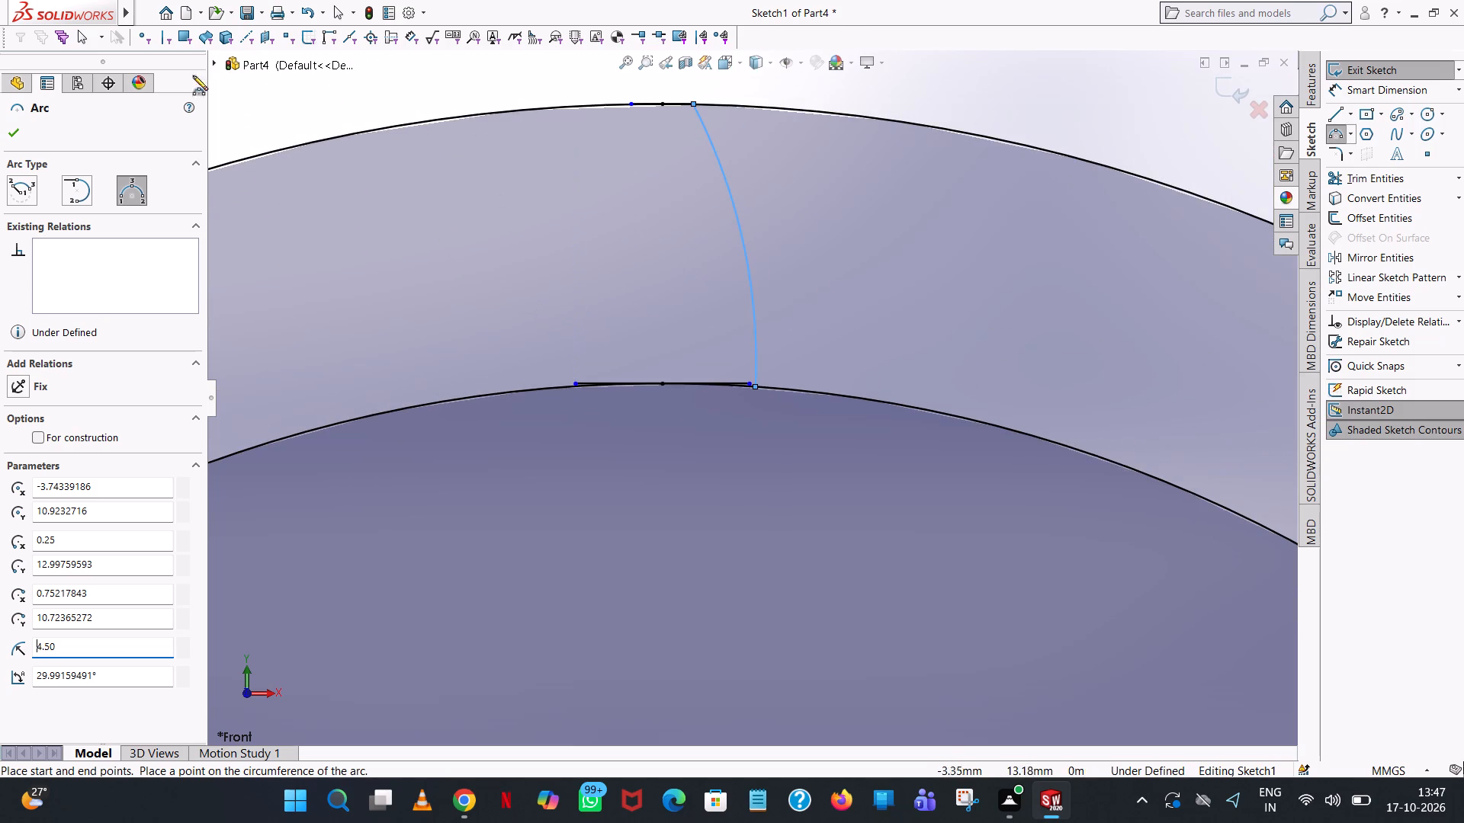
{"action": "left_click", "coordinate": [14, 134]}
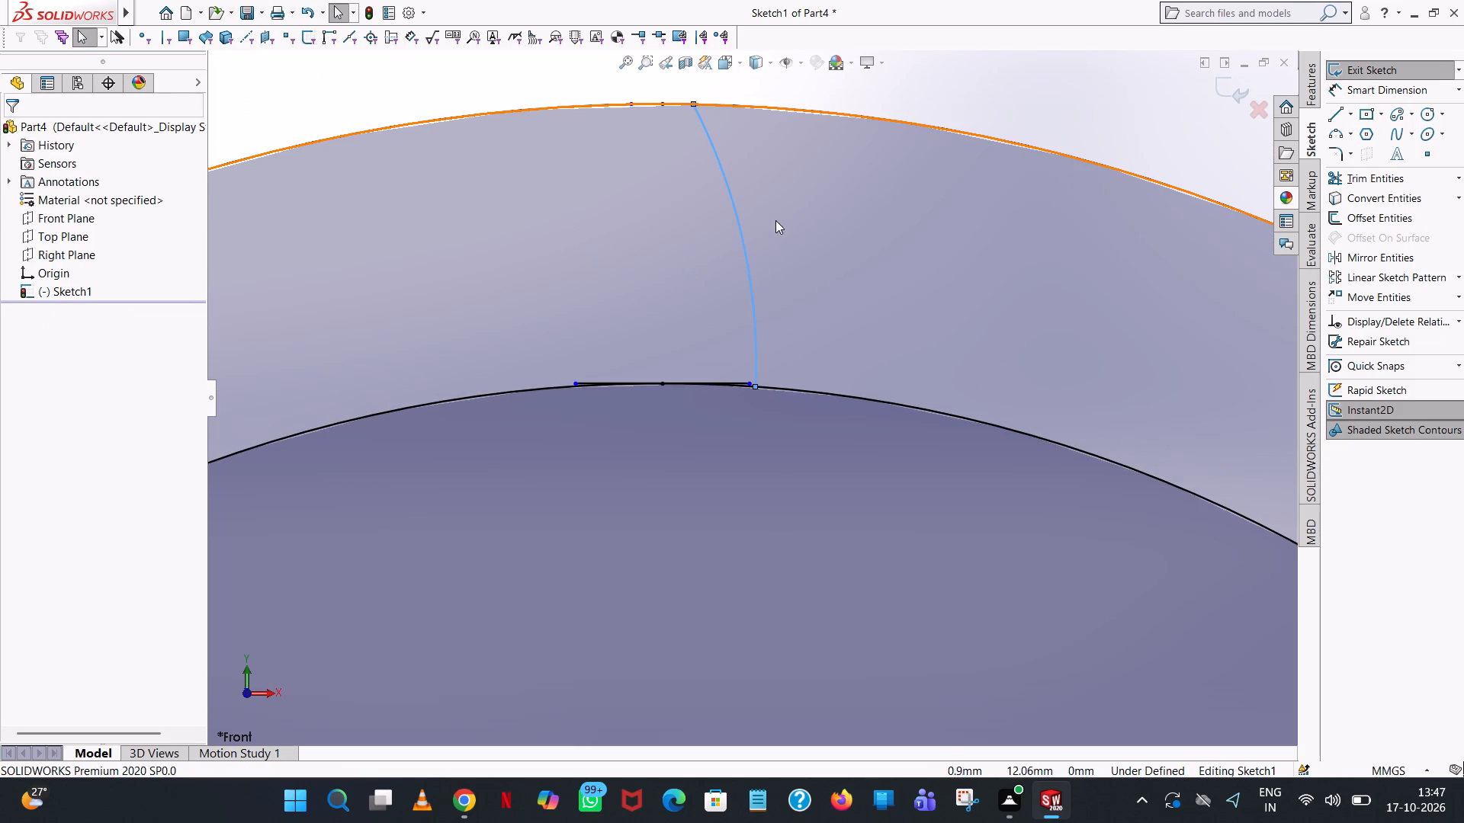
Draw a vertical line about 2 mm long downward from the top point of the outer circle.
{"action": "left_click", "coordinate": [1330, 115]}
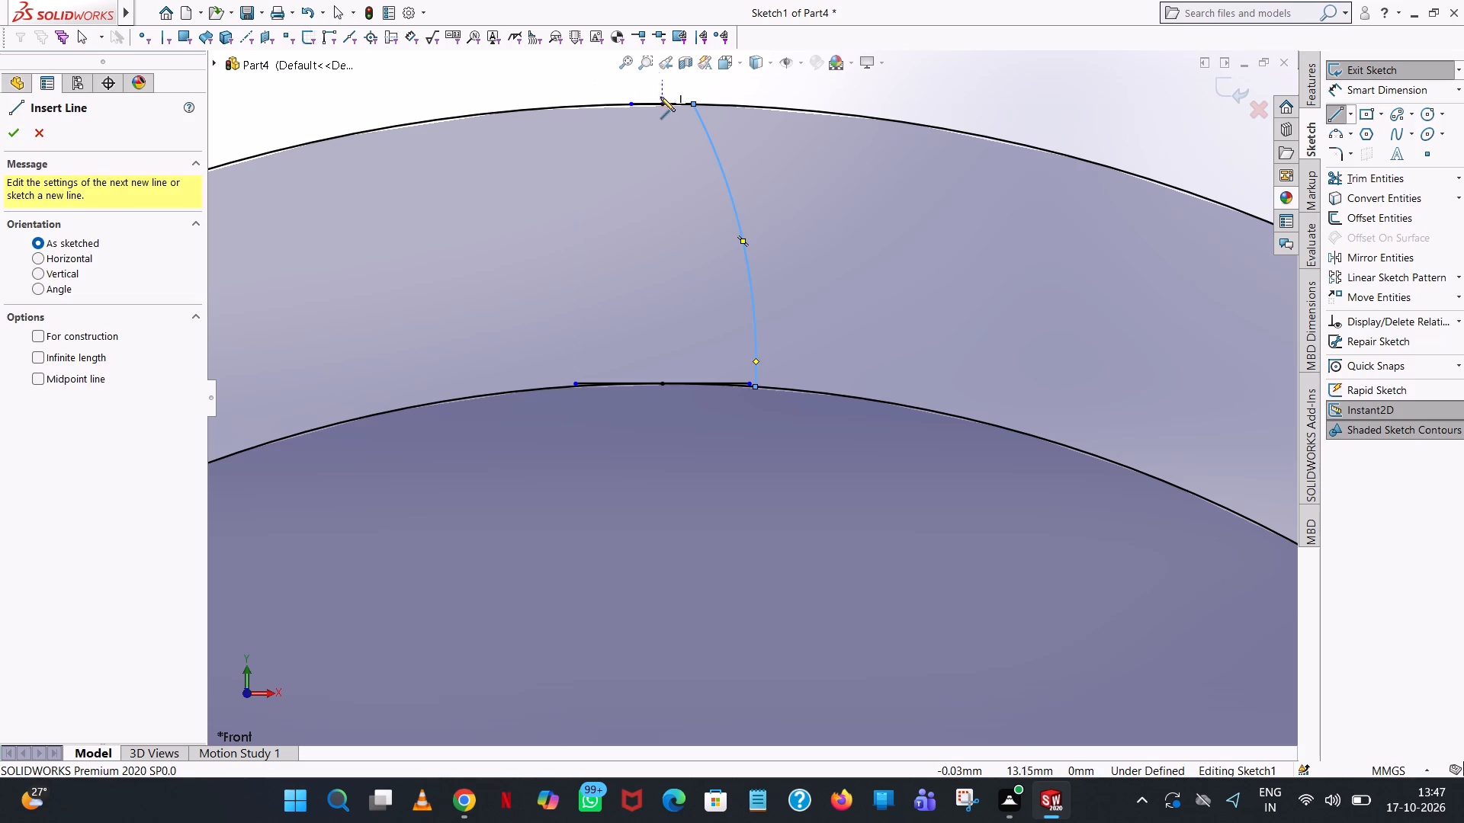
{"action": "left_click", "coordinate": [664, 103]}
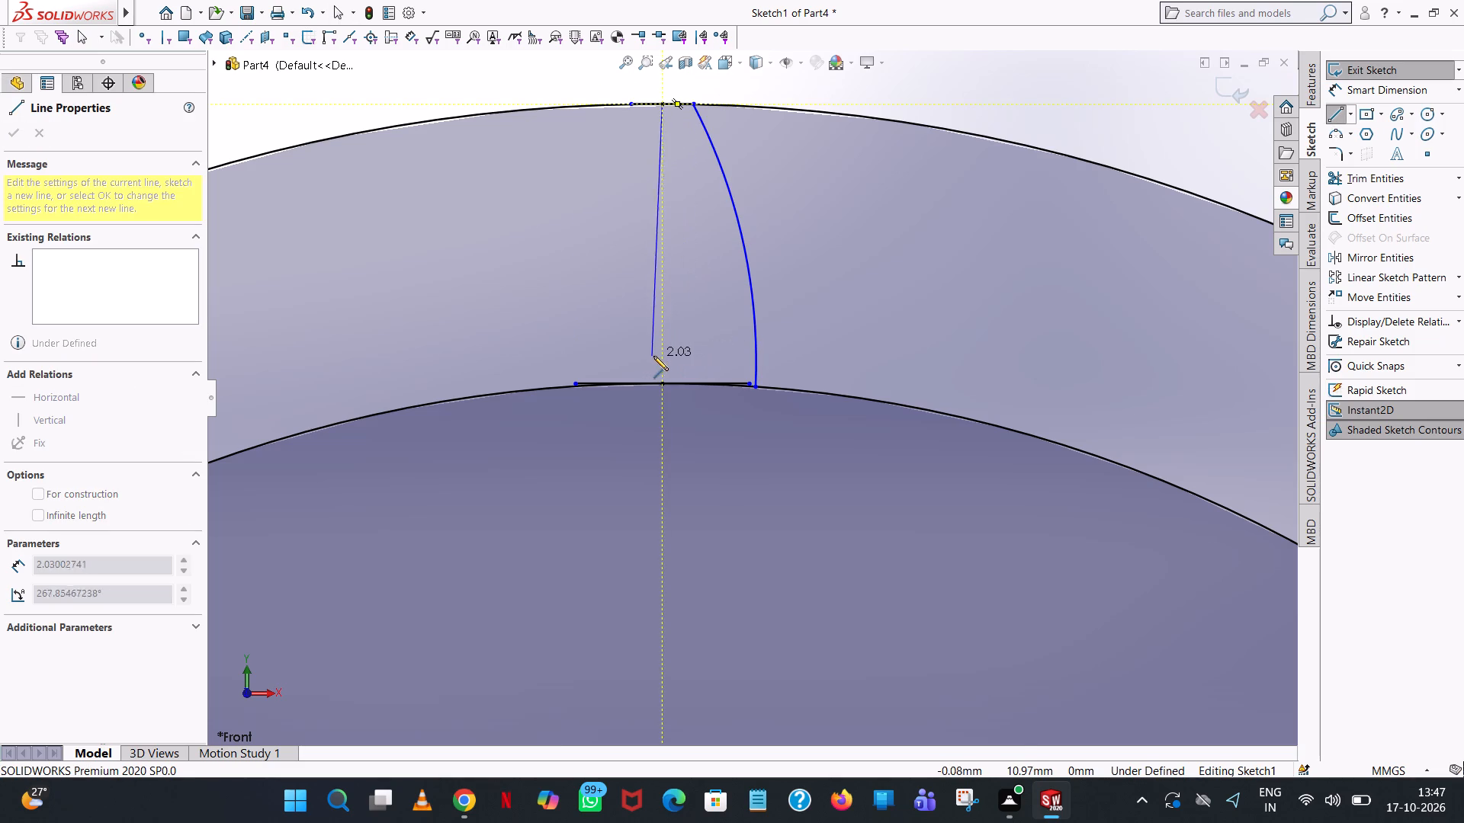
{"action": "left_click", "coordinate": [660, 356]}
{"action": "right_click", "coordinate": [660, 356]}
{"action": "left_click", "coordinate": [703, 366]}
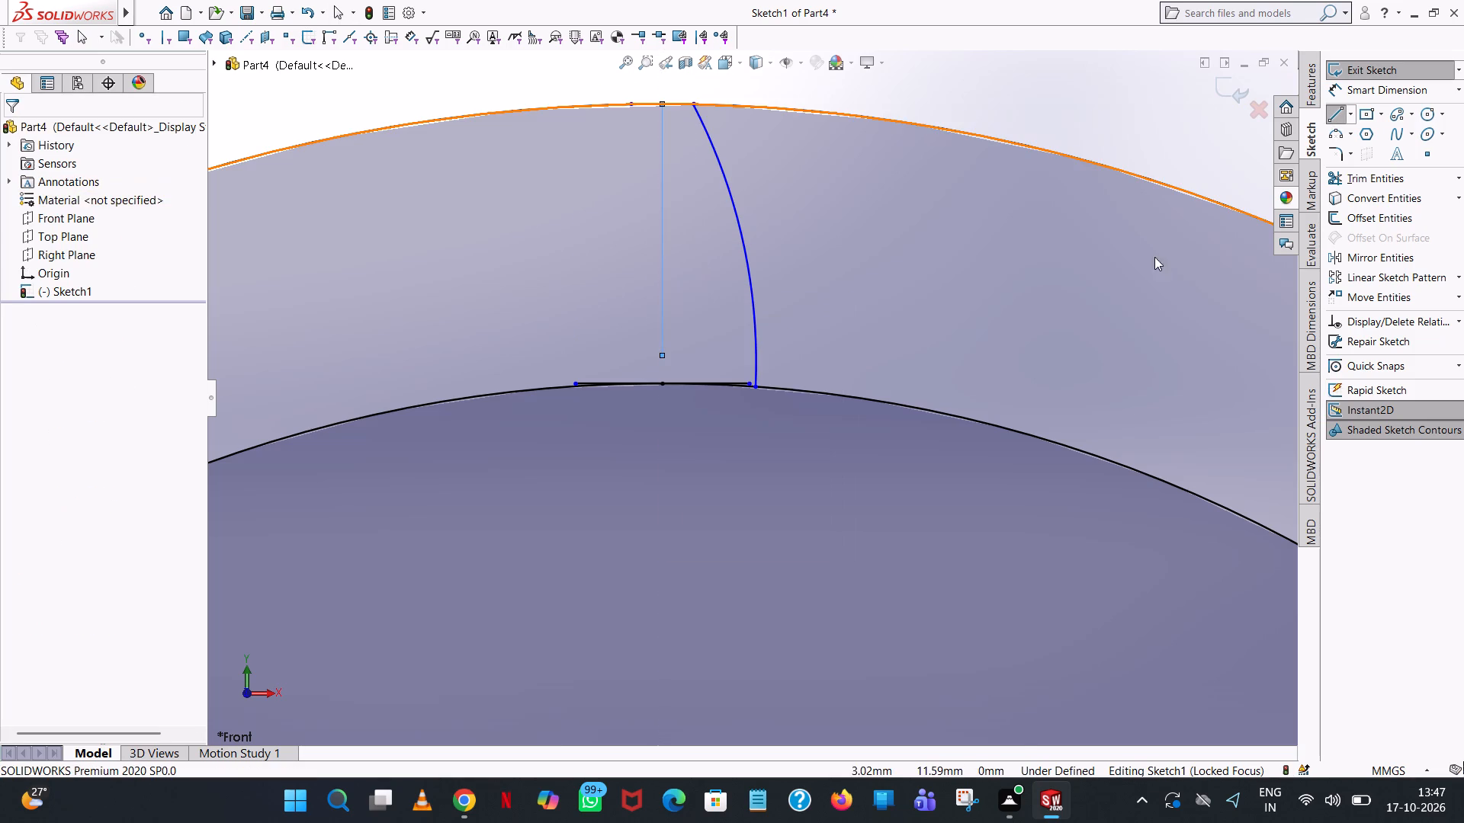
Mirror the 4.5 mm flank arc about the vertical centre line, keeping the original.
{"action": "left_click", "coordinate": [1369, 259]}
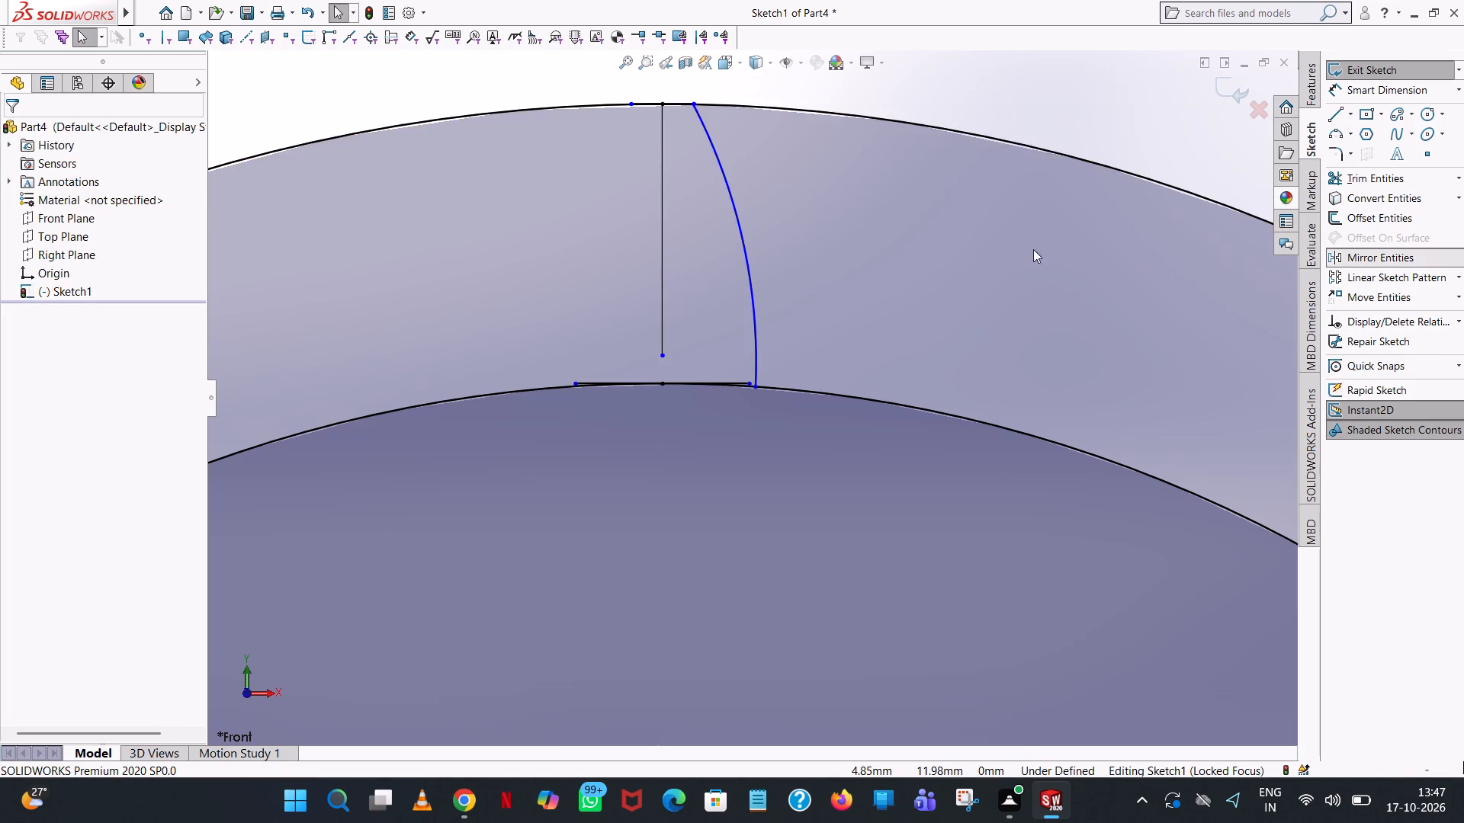
{"action": "left_click", "coordinate": [740, 218]}
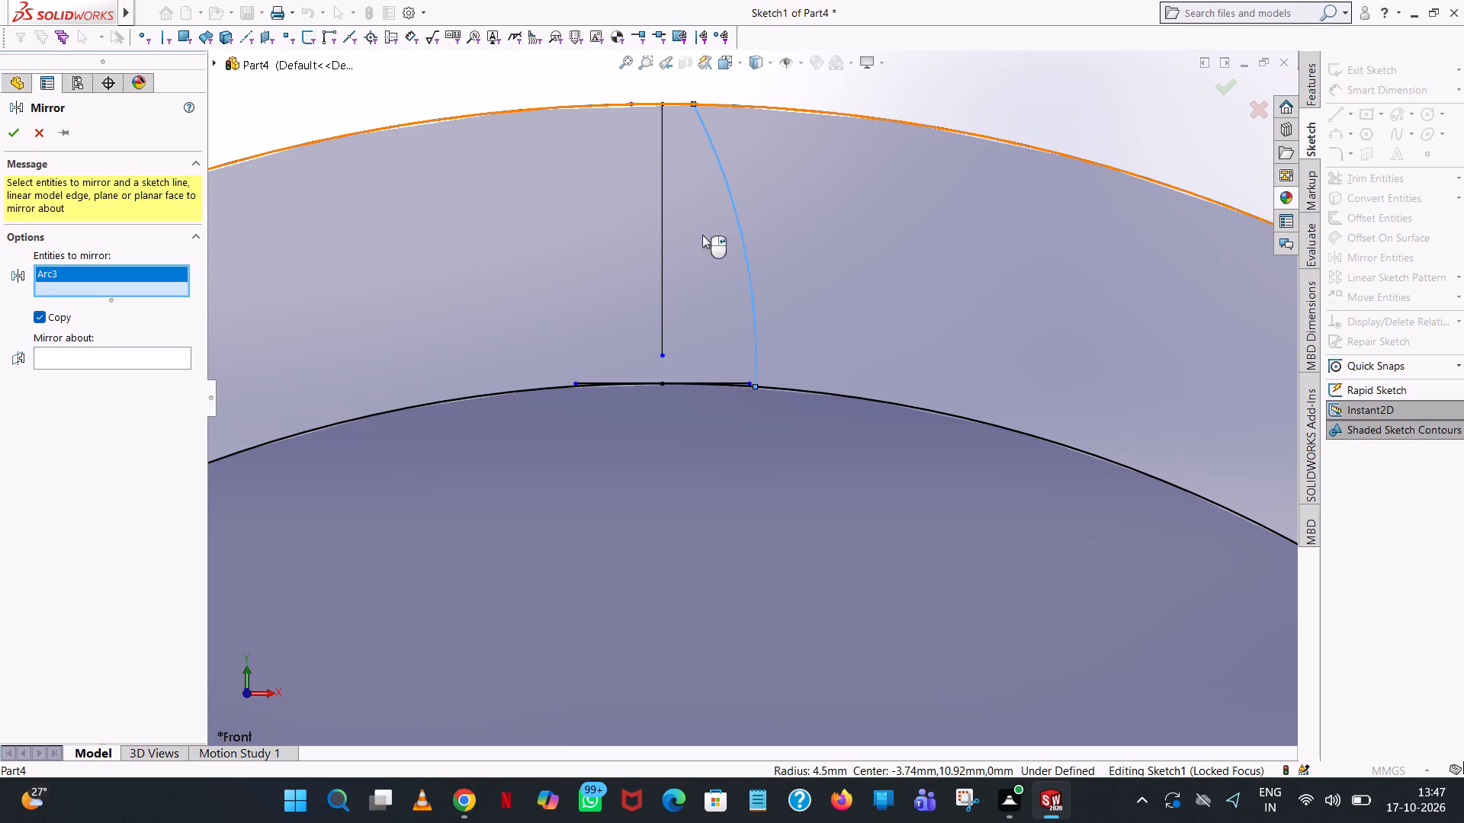
{"action": "left_click", "coordinate": [119, 355]}
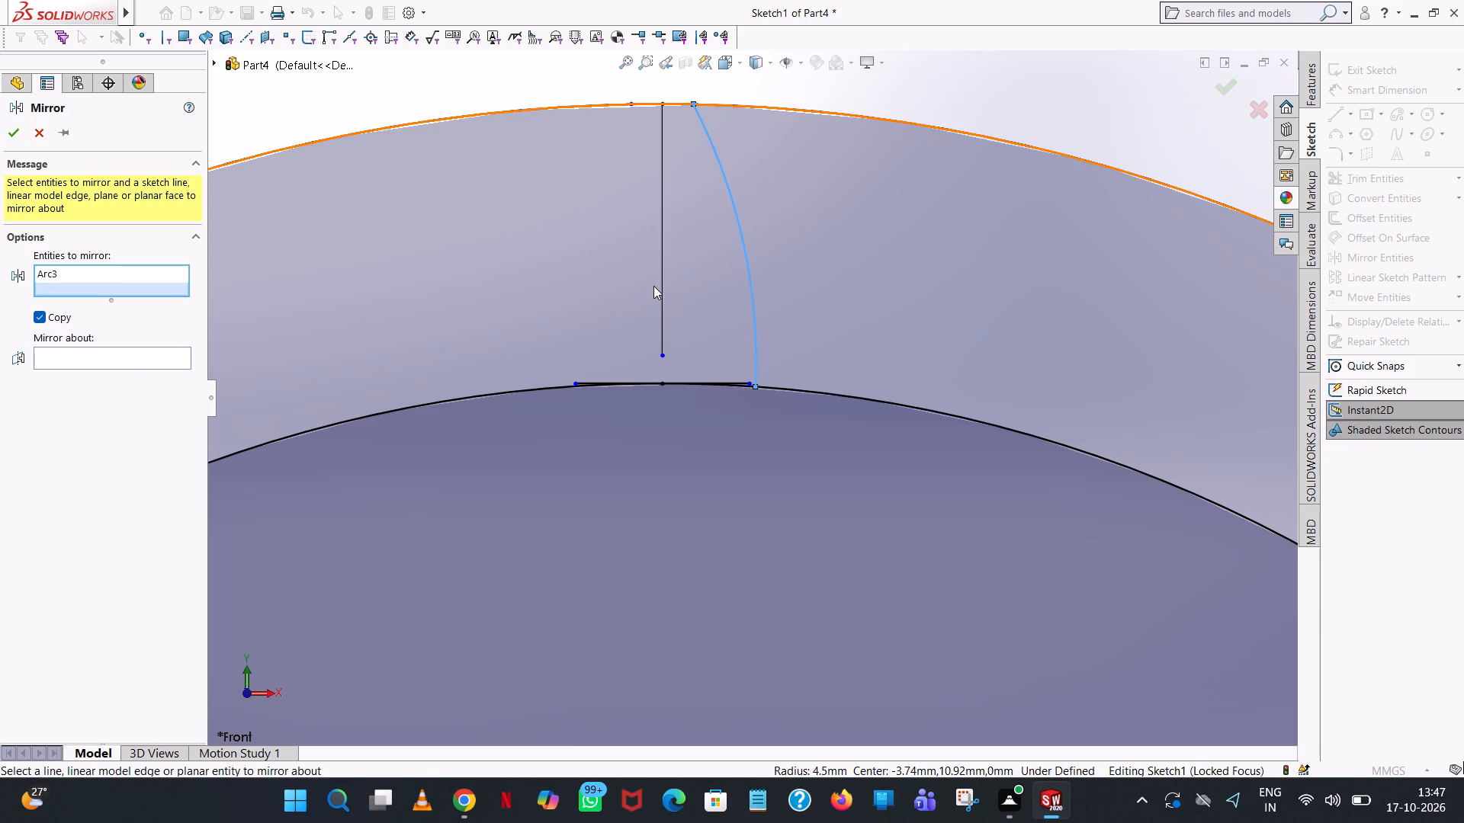
{"action": "left_click", "coordinate": [660, 282]}
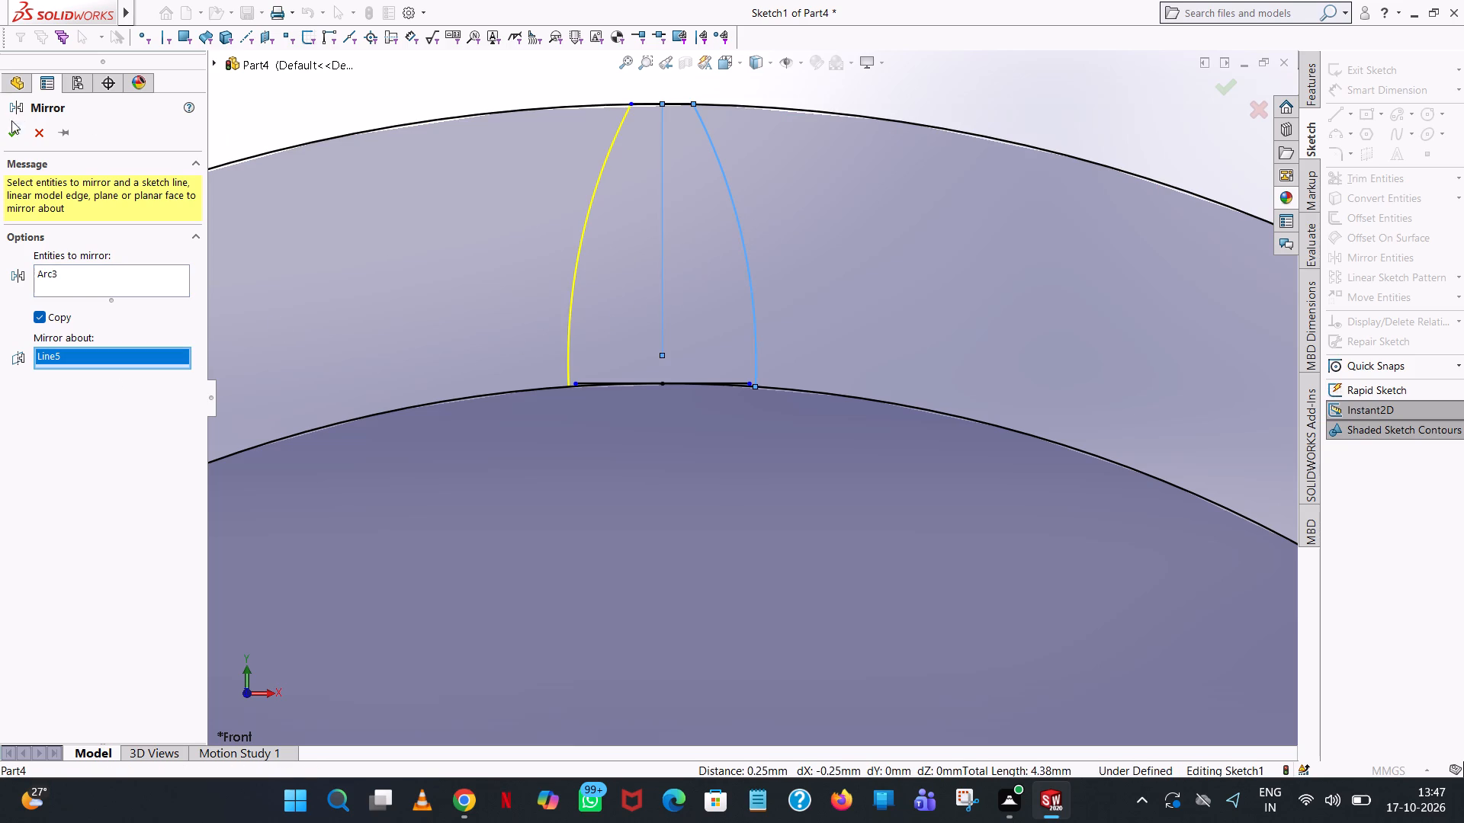
{"action": "left_click", "coordinate": [11, 126]}
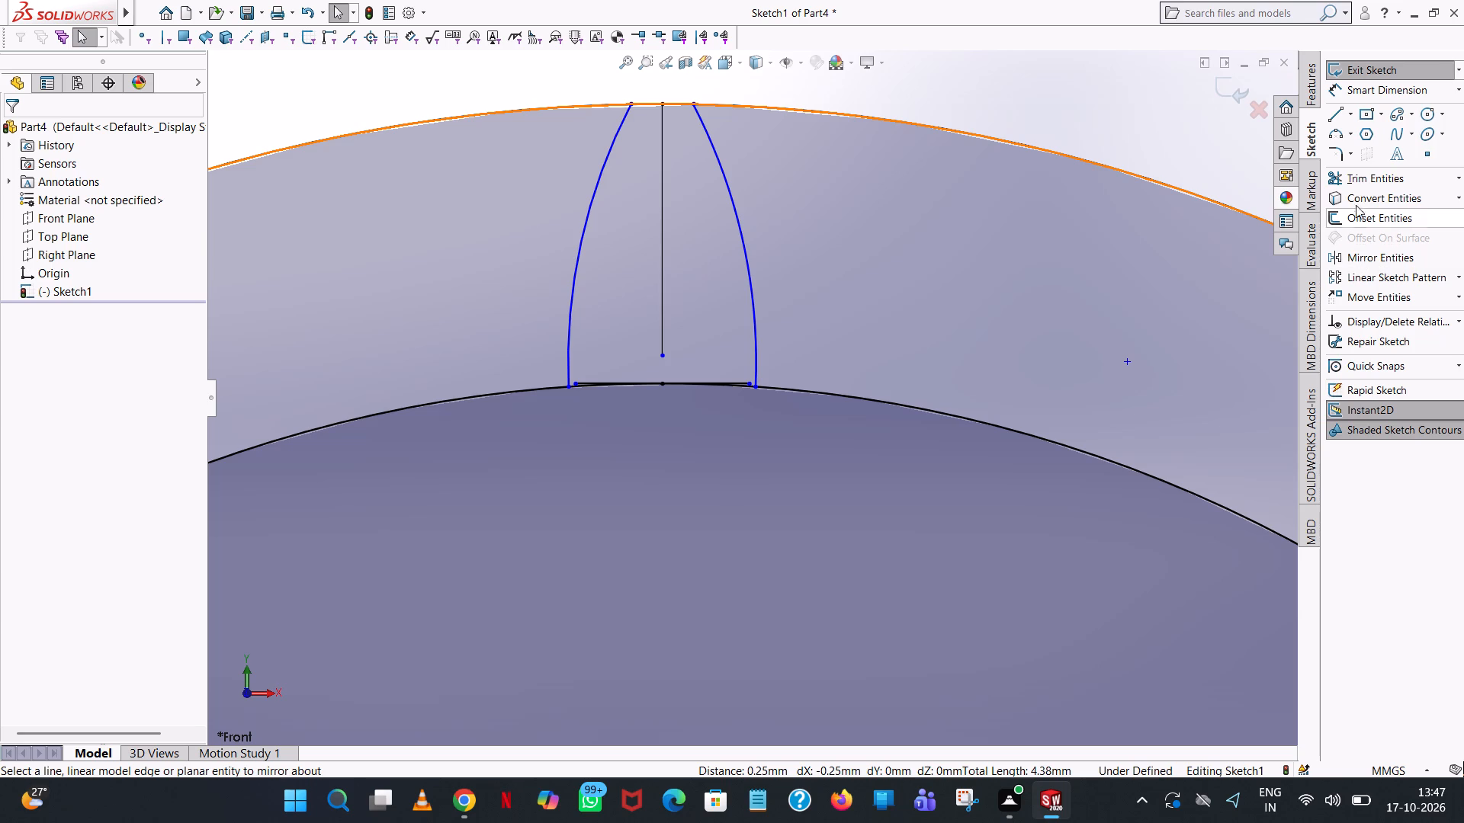
Trim away the vertical centre line and the short horizontal line segments at the top of the inner circle.
{"action": "left_click", "coordinate": [1357, 180]}
{"action": "left_click", "coordinate": [659, 240]}
{"action": "scroll", "coordinate": [662, 347], "scroll_direction": "down", "scroll_amount": 4}
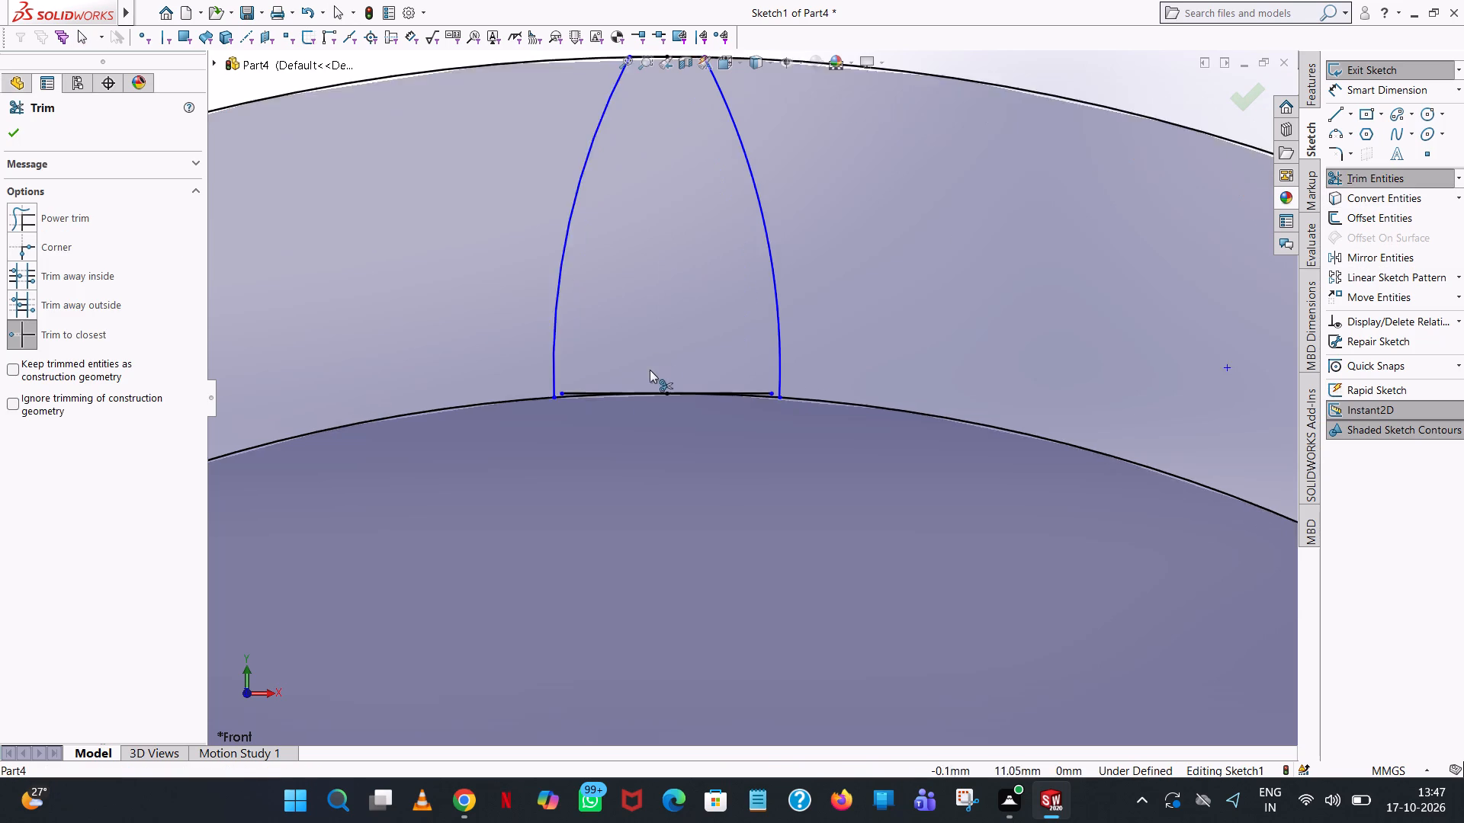
{"action": "scroll", "coordinate": [650, 370], "scroll_direction": "down", "scroll_amount": 3}
{"action": "left_click", "coordinate": [457, 480]}
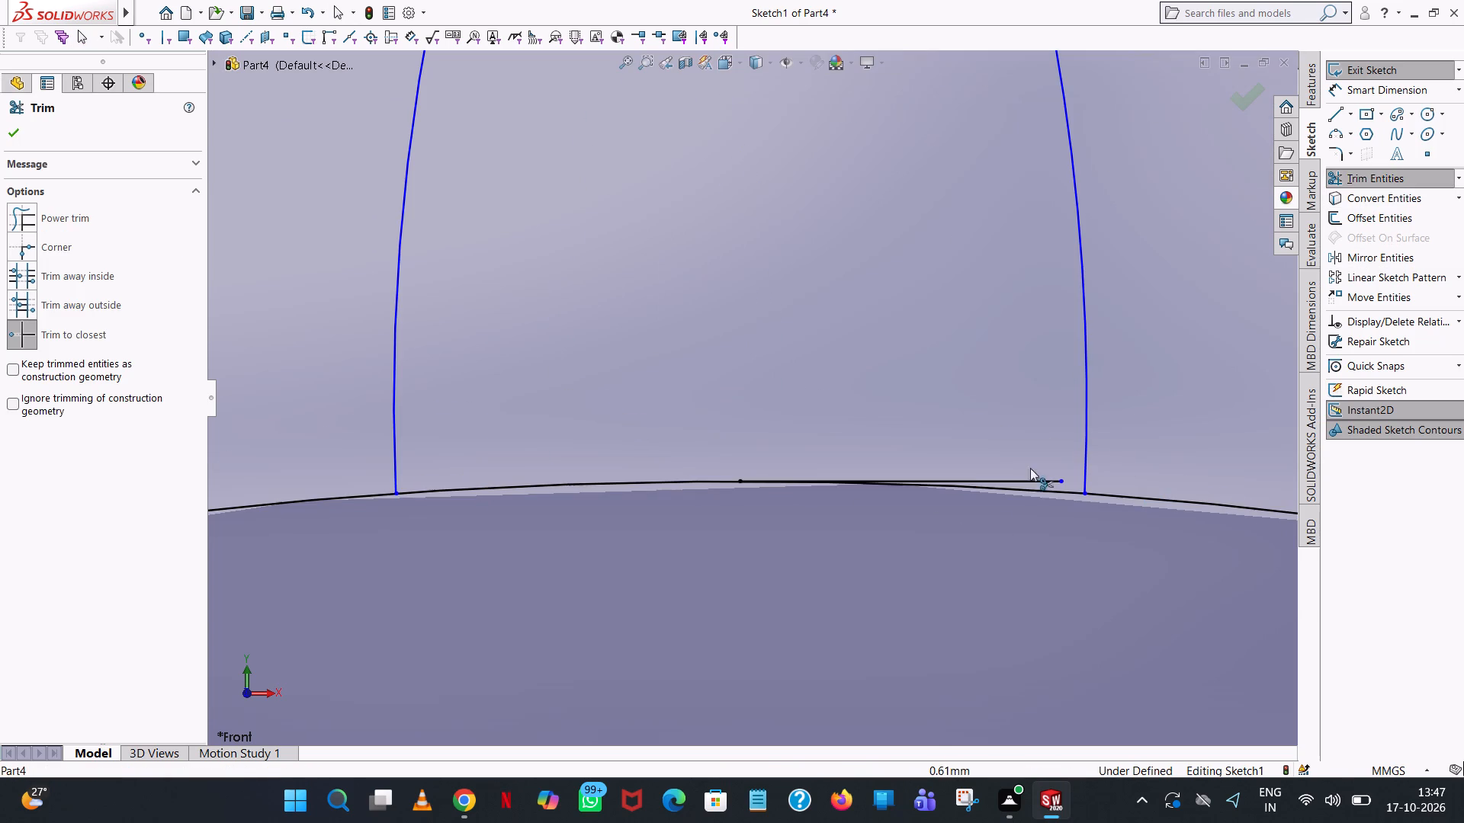
{"action": "left_click", "coordinate": [1026, 484]}
Trim away the short horizontal line segments on both sides of the outer circle's top point.
{"action": "scroll", "coordinate": [992, 392], "scroll_direction": "up", "scroll_amount": 8}
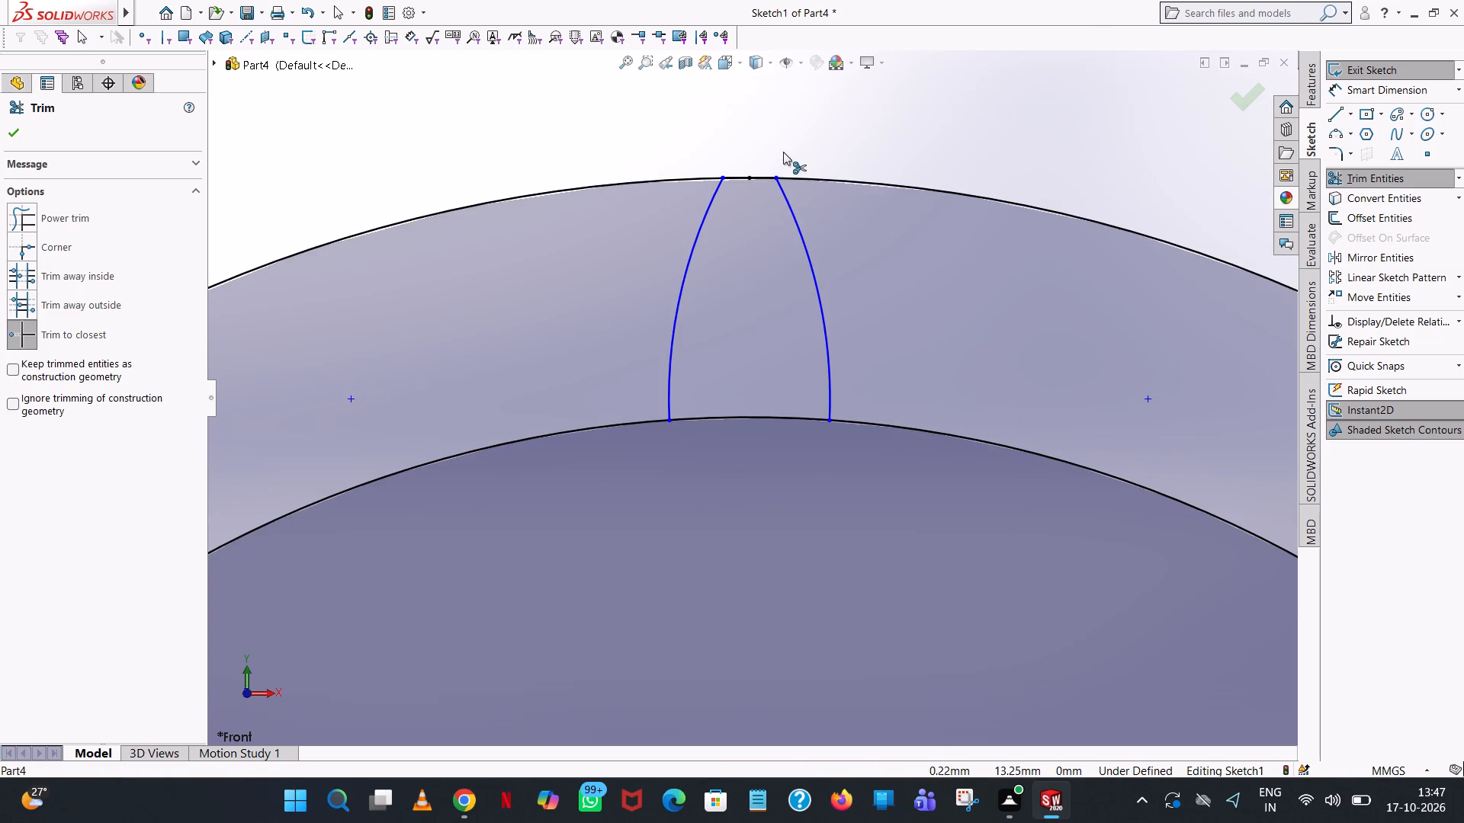
{"action": "scroll", "coordinate": [782, 152], "scroll_direction": "down", "scroll_amount": 6}
{"action": "scroll", "coordinate": [641, 347], "scroll_direction": "down", "scroll_amount": 6}
{"action": "scroll", "coordinate": [862, 280], "scroll_direction": "down", "scroll_amount": 4}
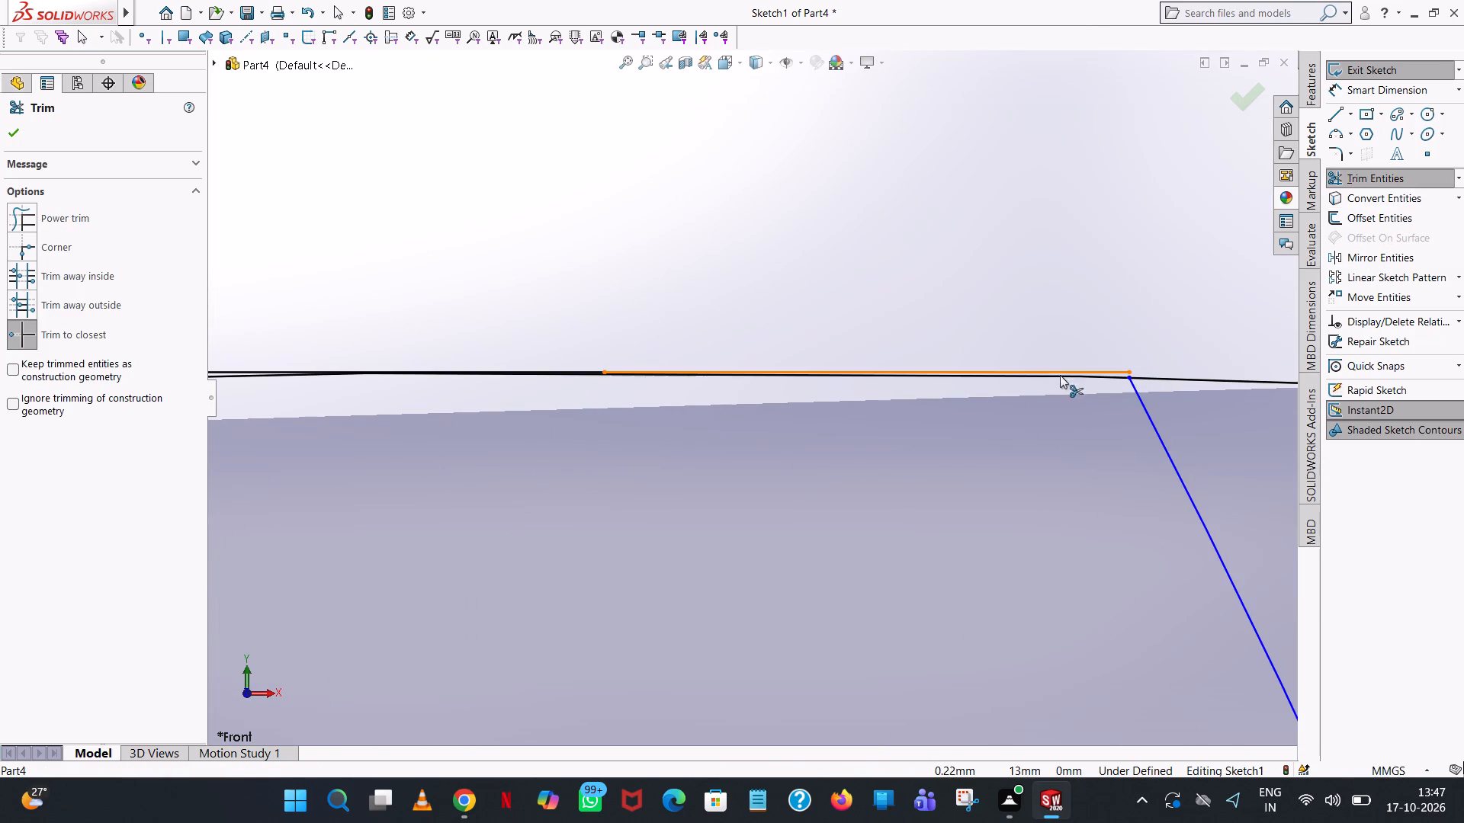
{"action": "left_click", "coordinate": [1071, 370]}
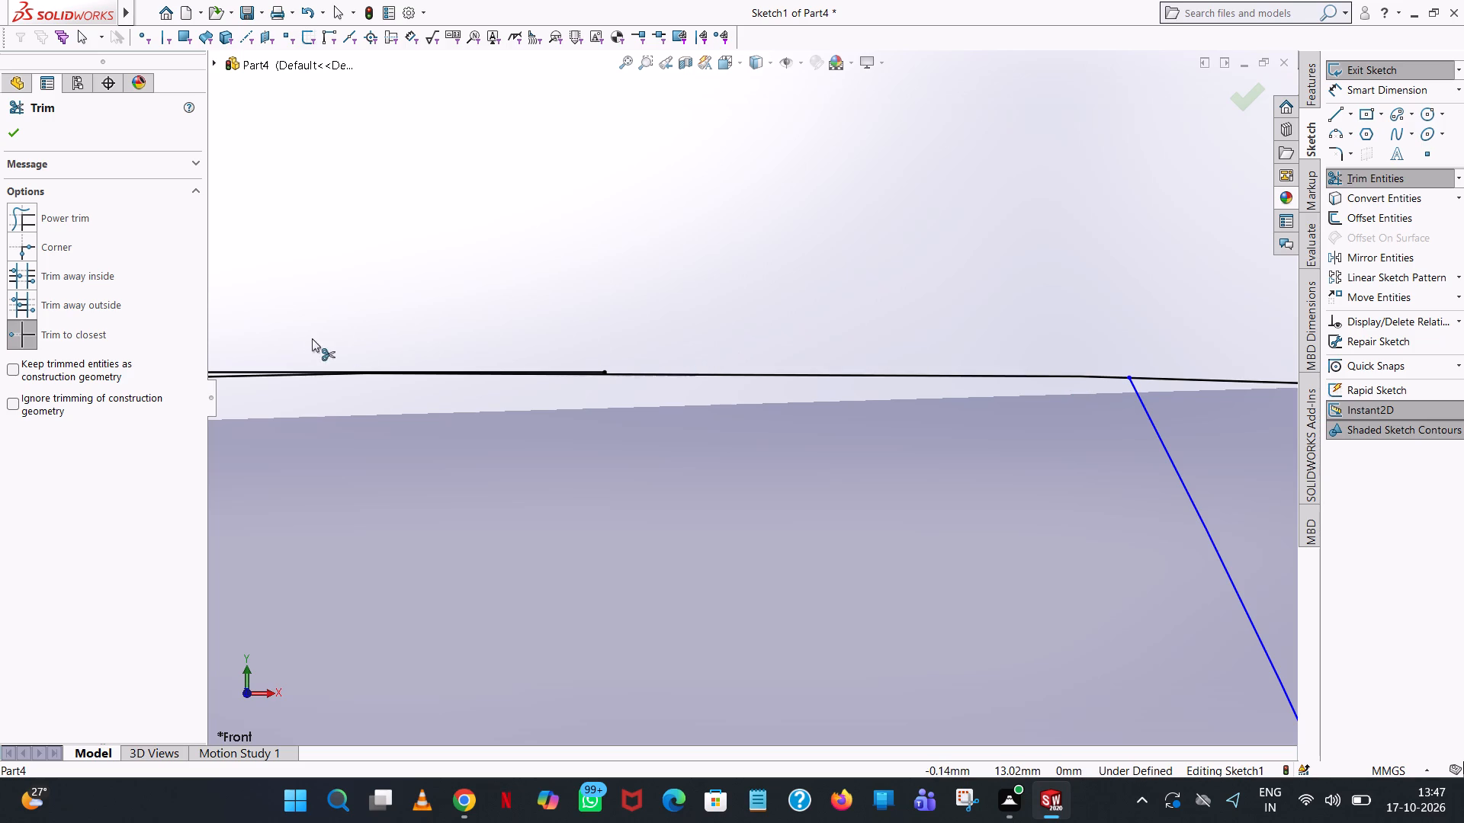
{"action": "left_click", "coordinate": [237, 369]}
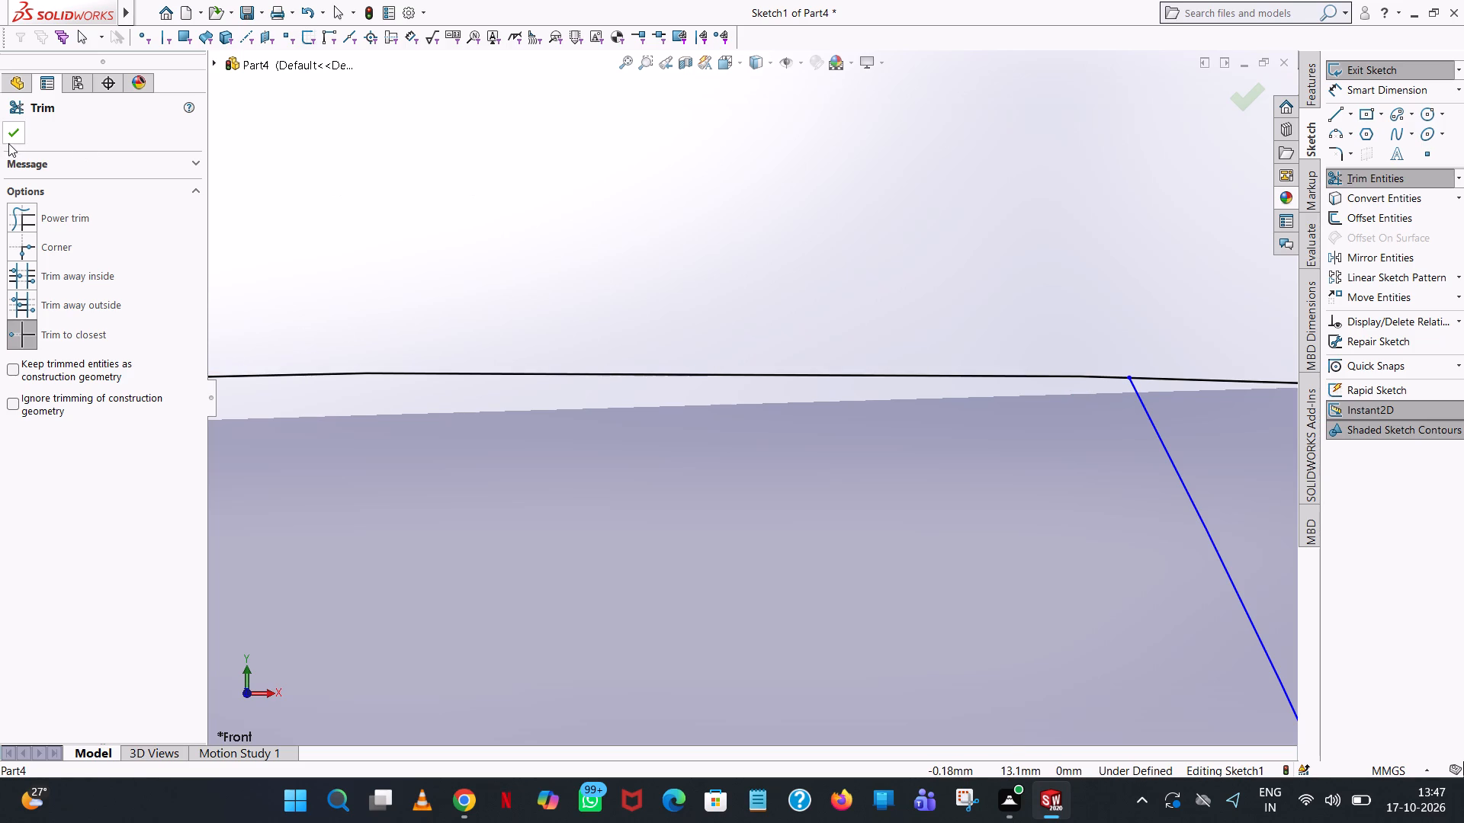
{"action": "left_click", "coordinate": [8, 143]}
Extrude the inner disc and tooth regions together as a blind 10 mm boss in the reversed direction.
{"action": "scroll", "coordinate": [596, 306], "scroll_direction": "up", "scroll_amount": 11}
{"action": "scroll", "coordinate": [749, 456], "scroll_direction": "up", "scroll_amount": 6}
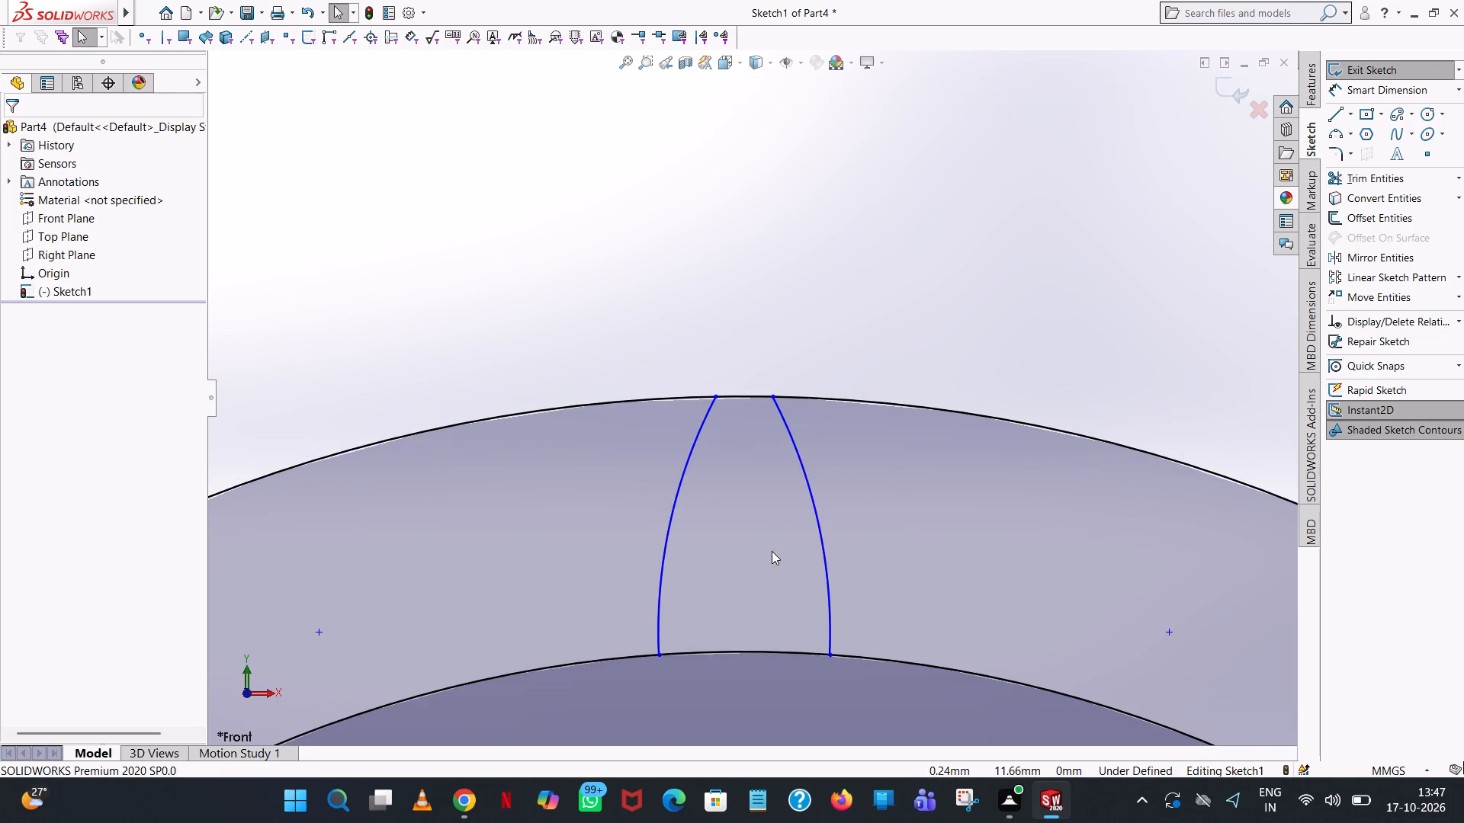
{"action": "scroll", "coordinate": [771, 630], "scroll_direction": "up", "scroll_amount": 5}
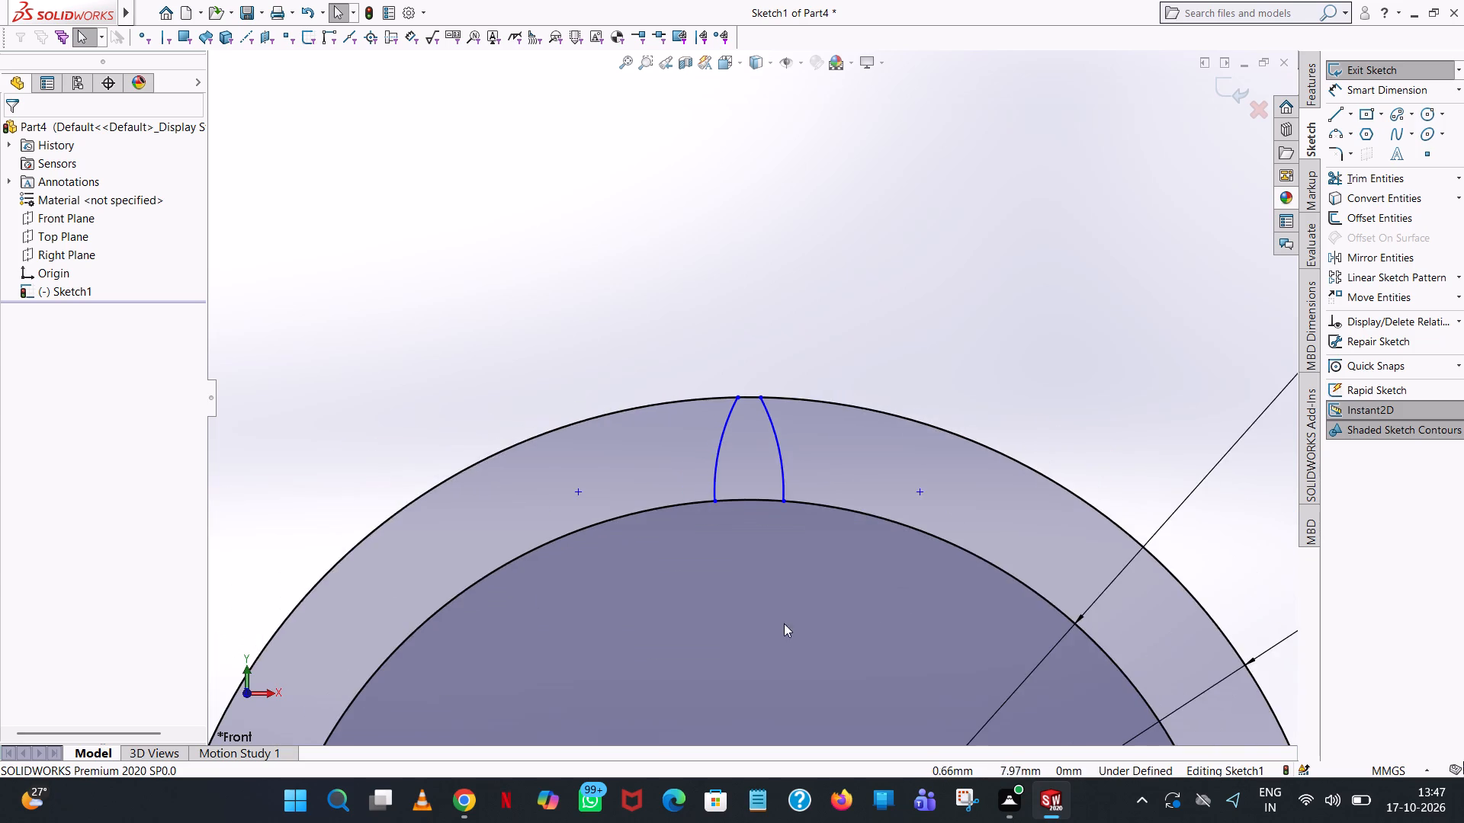
{"action": "scroll", "coordinate": [819, 582], "scroll_direction": "up", "scroll_amount": 4}
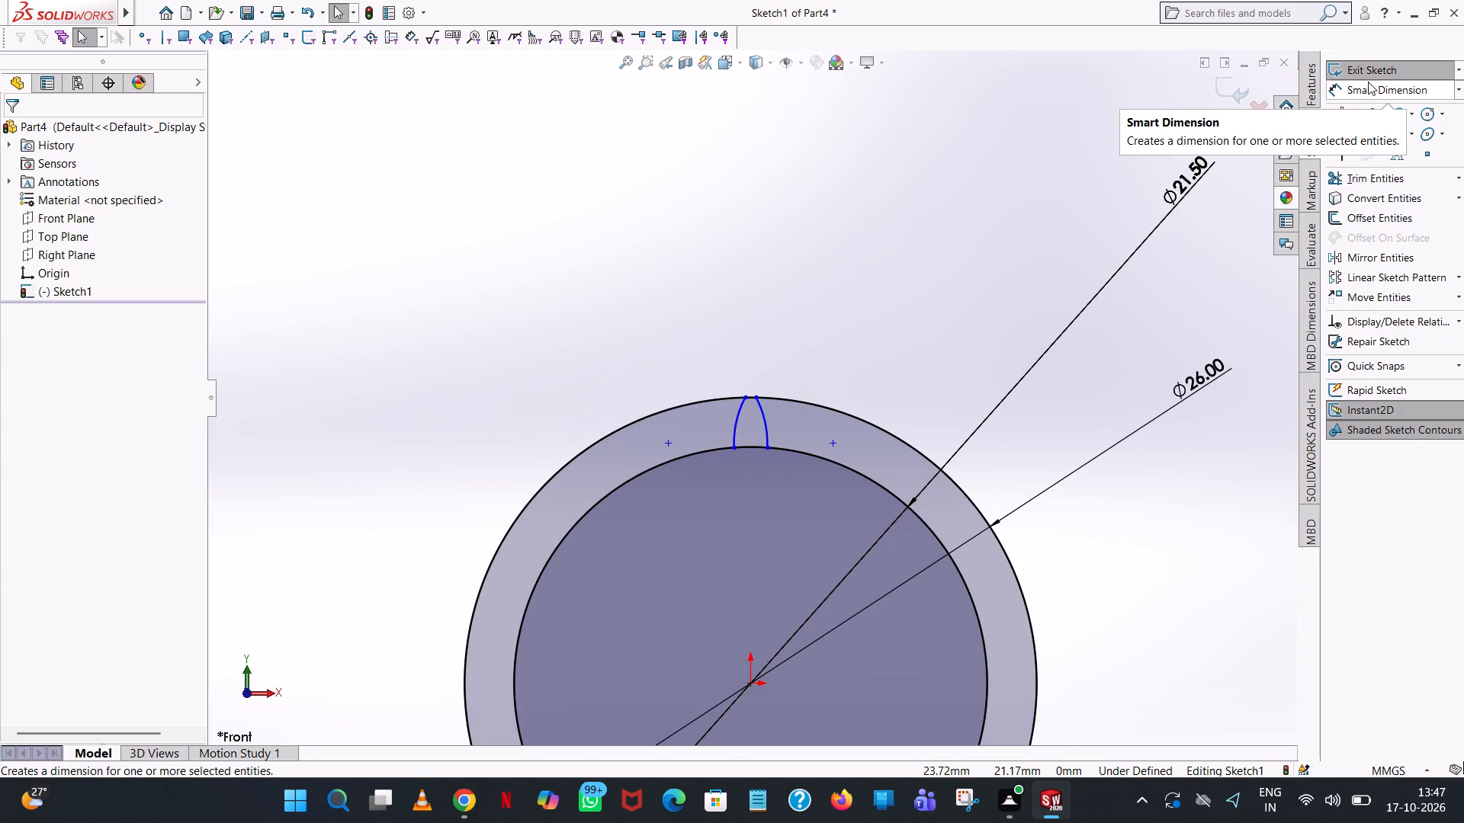
{"action": "left_click", "coordinate": [1312, 82]}
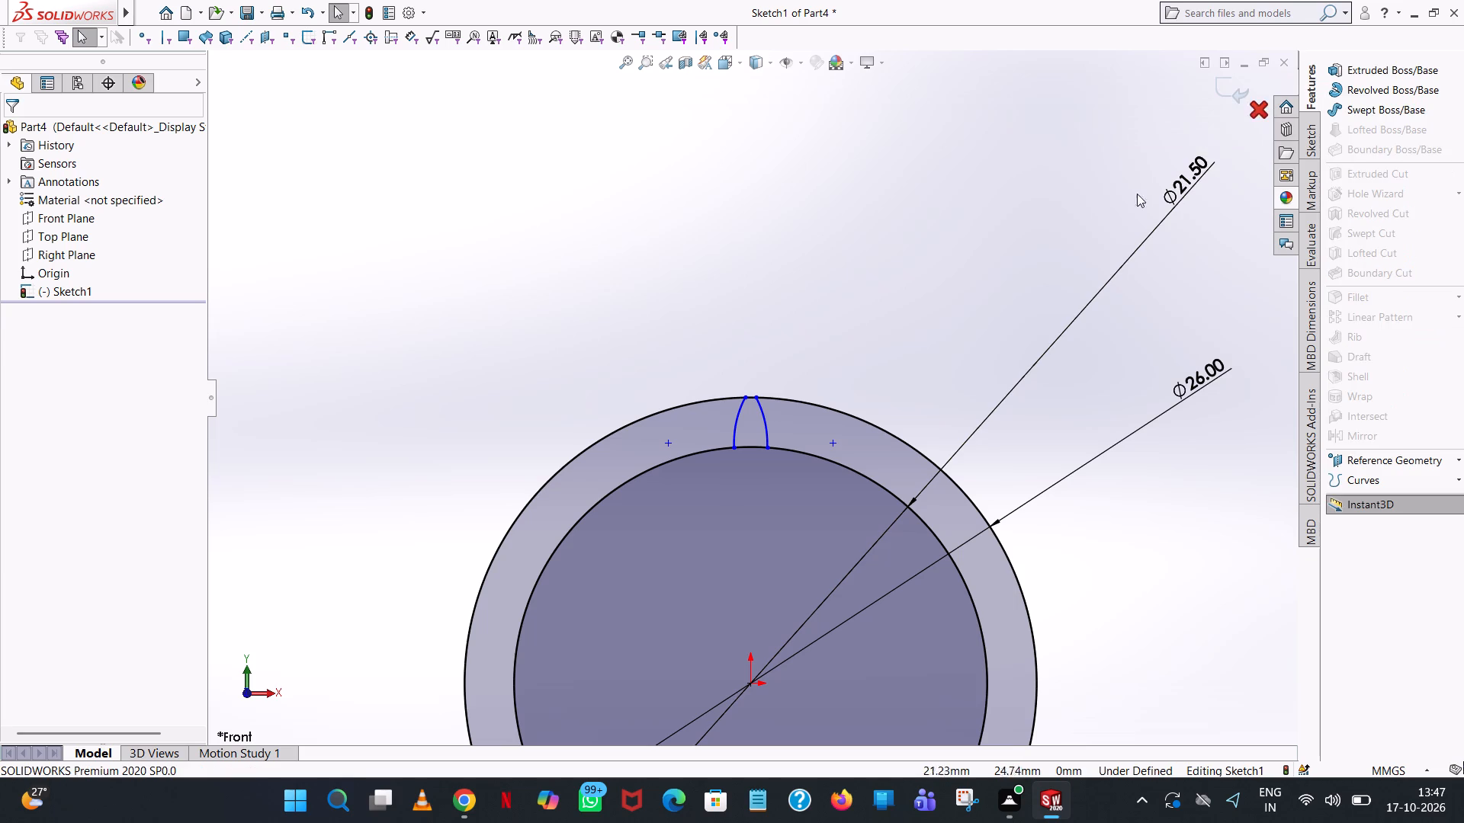
{"action": "left_click", "coordinate": [1385, 62]}
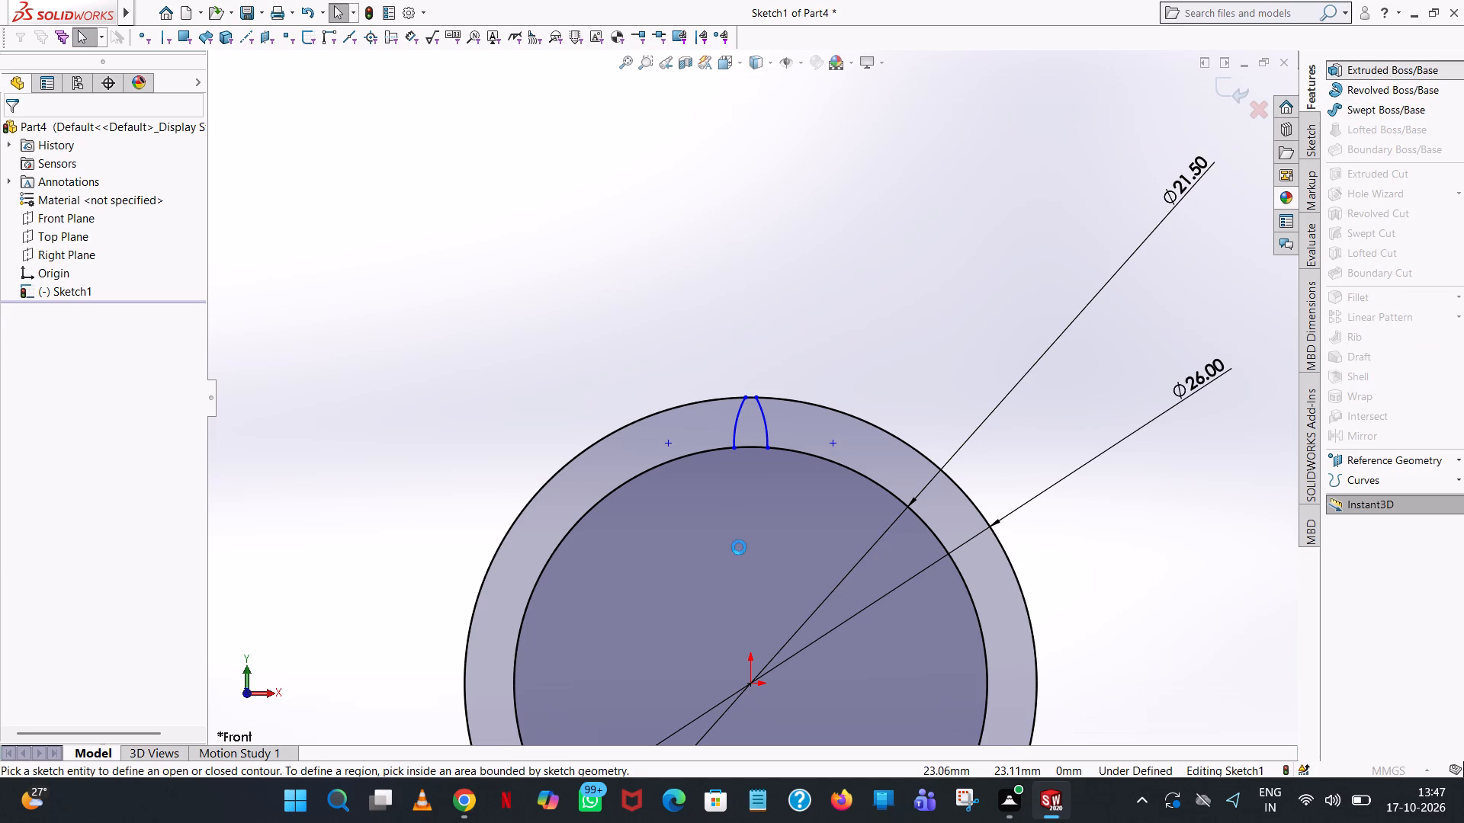
{"action": "left_click", "coordinate": [672, 377]}
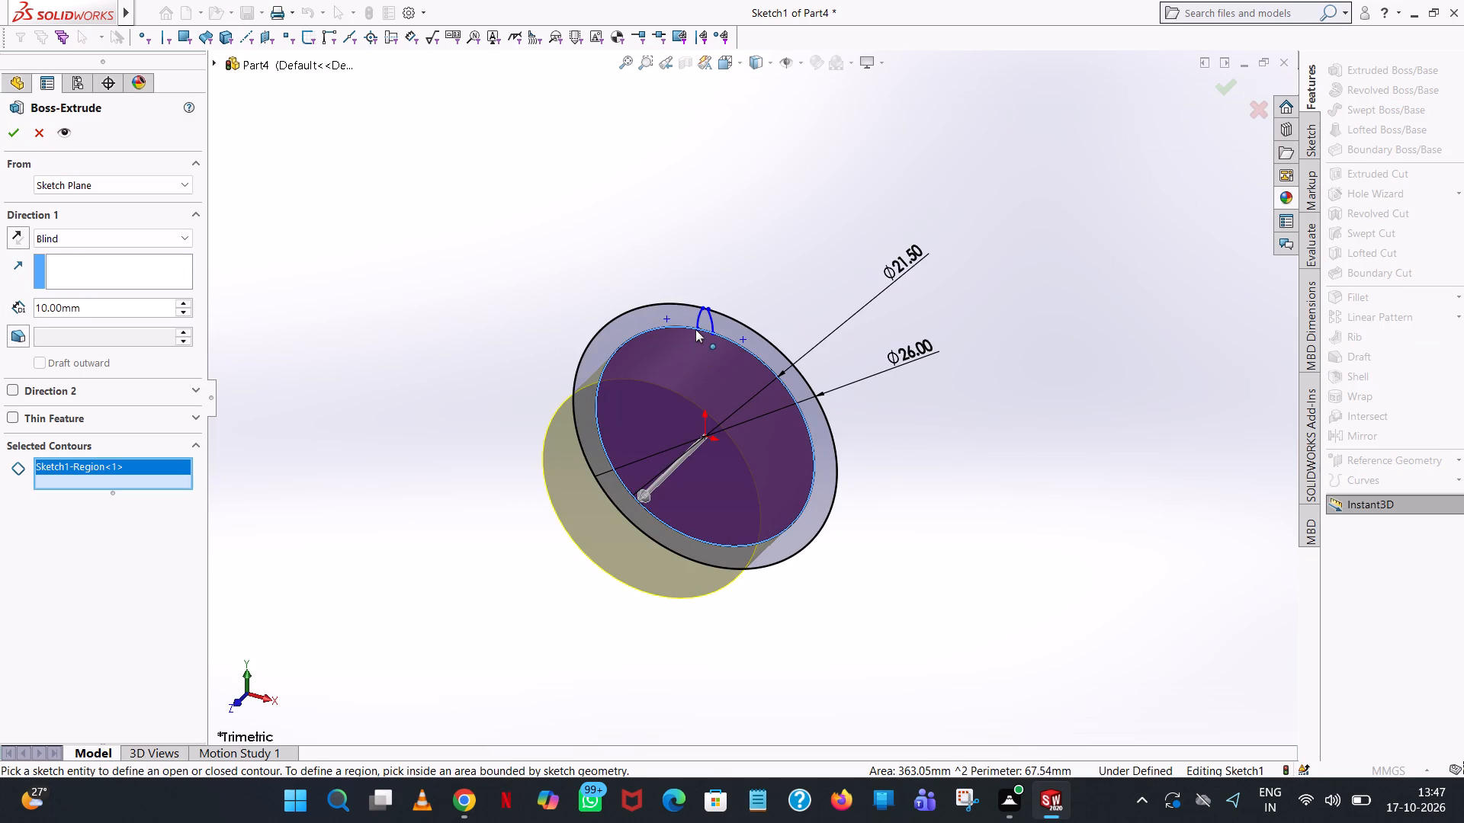
{"action": "left_click", "coordinate": [707, 319]}
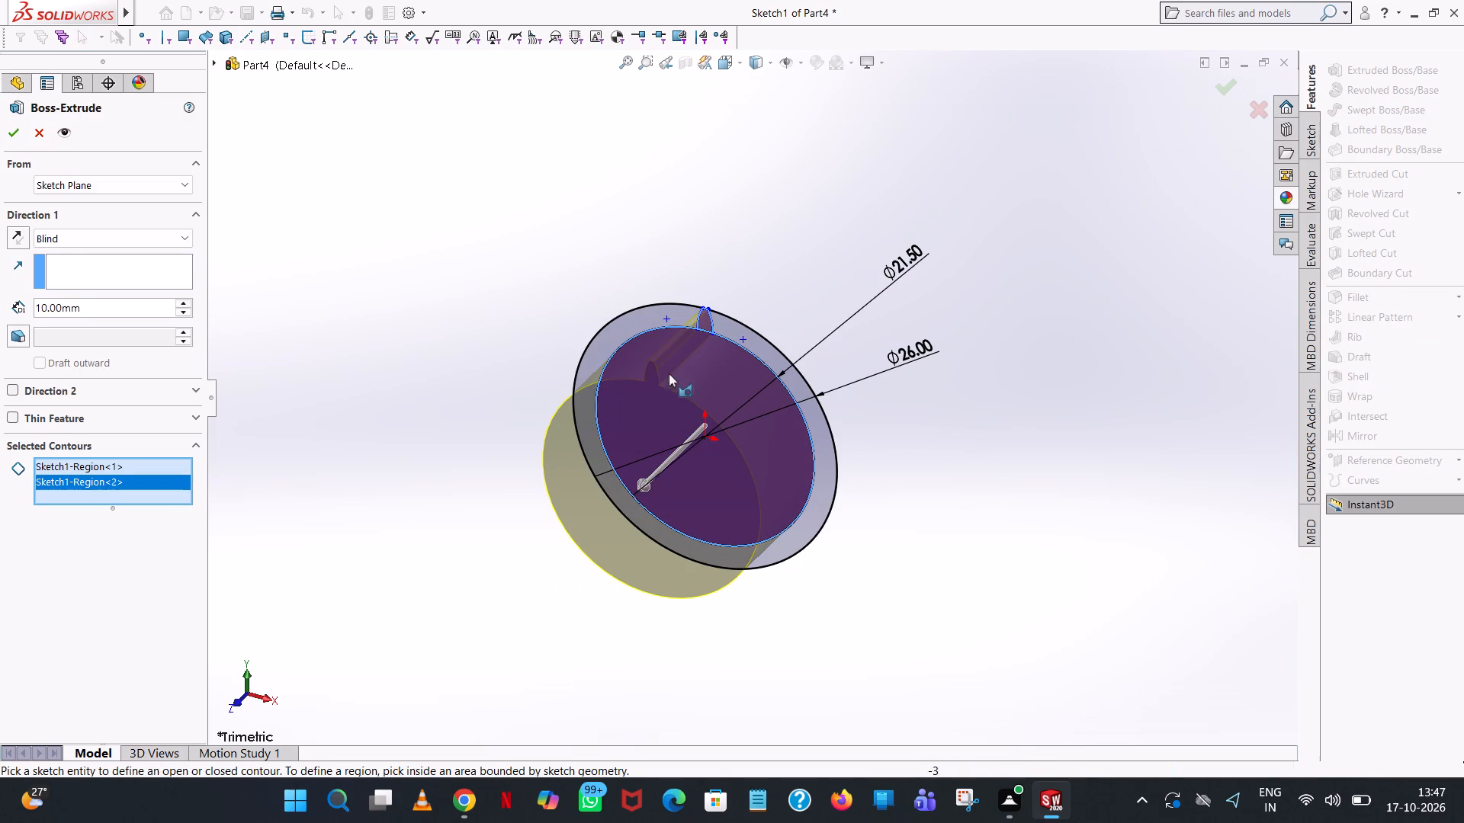
{"action": "middle_click_drag", "start_coordinate": [718, 363], "coordinate": [740, 335]}
{"action": "scroll", "coordinate": [721, 323], "scroll_direction": "down", "scroll_amount": 16}
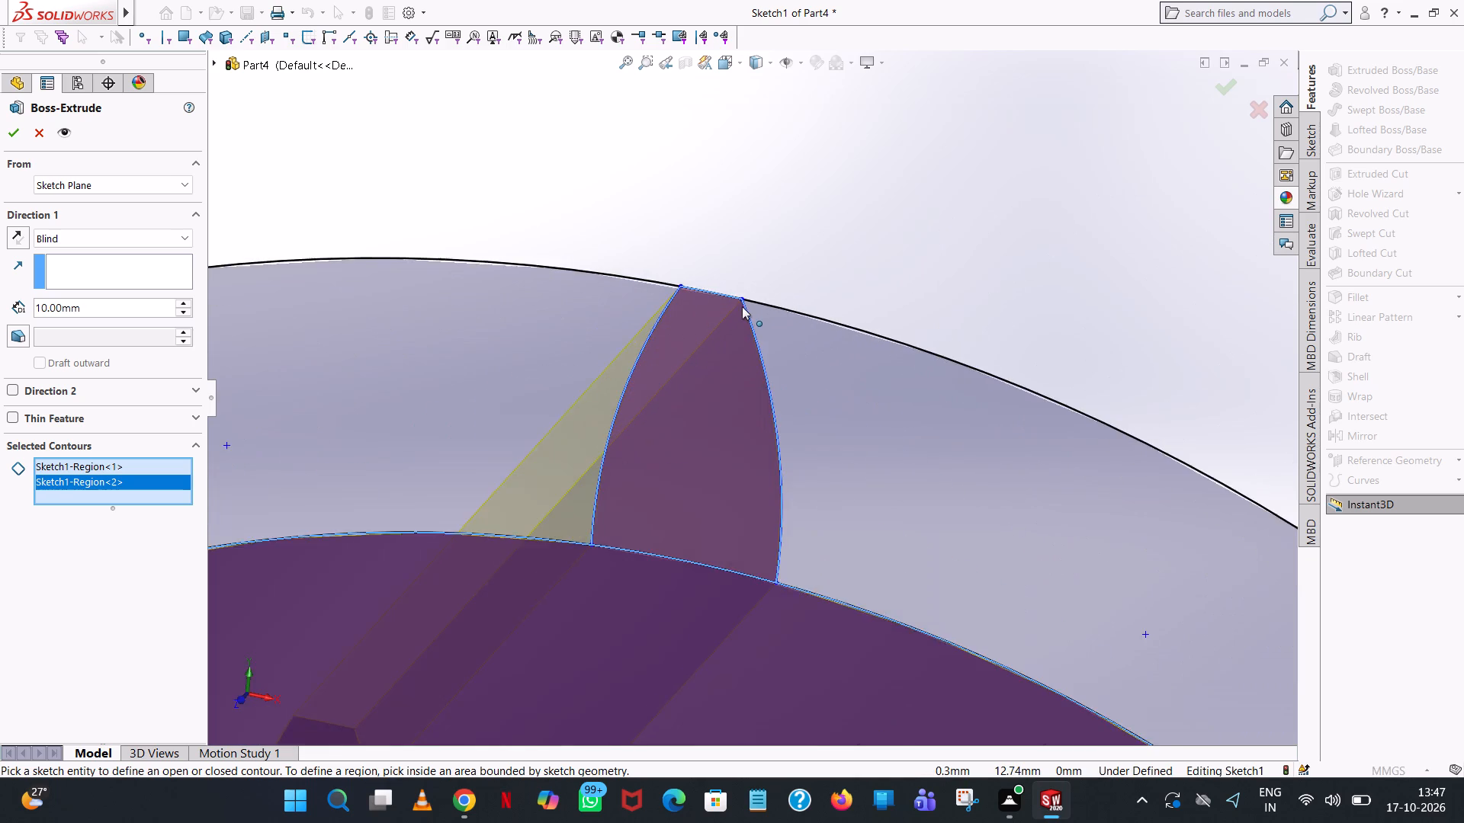
{"action": "scroll", "coordinate": [749, 314], "scroll_direction": "up", "scroll_amount": 14}
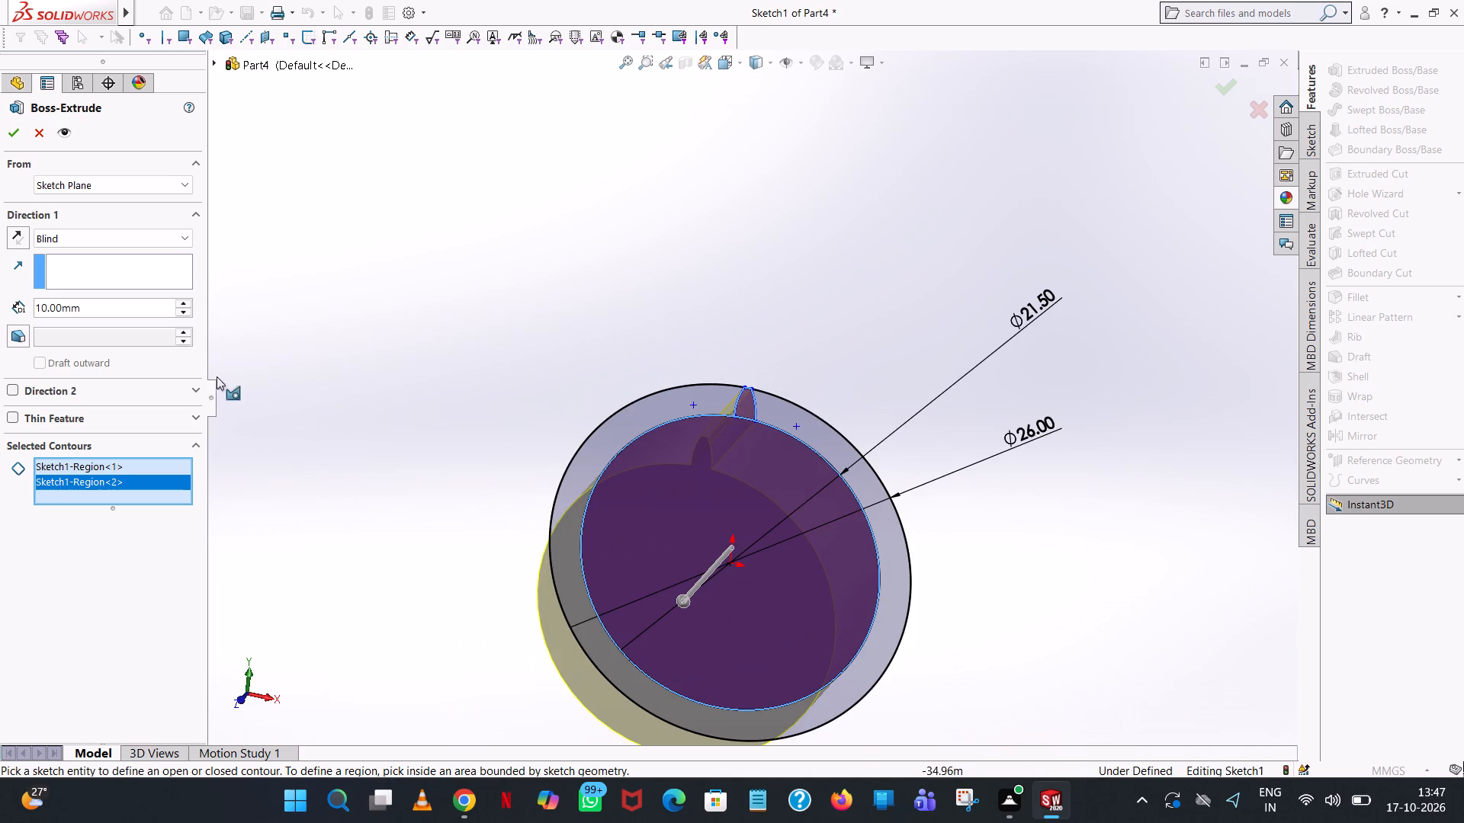
{"action": "left_click", "coordinate": [21, 234]}
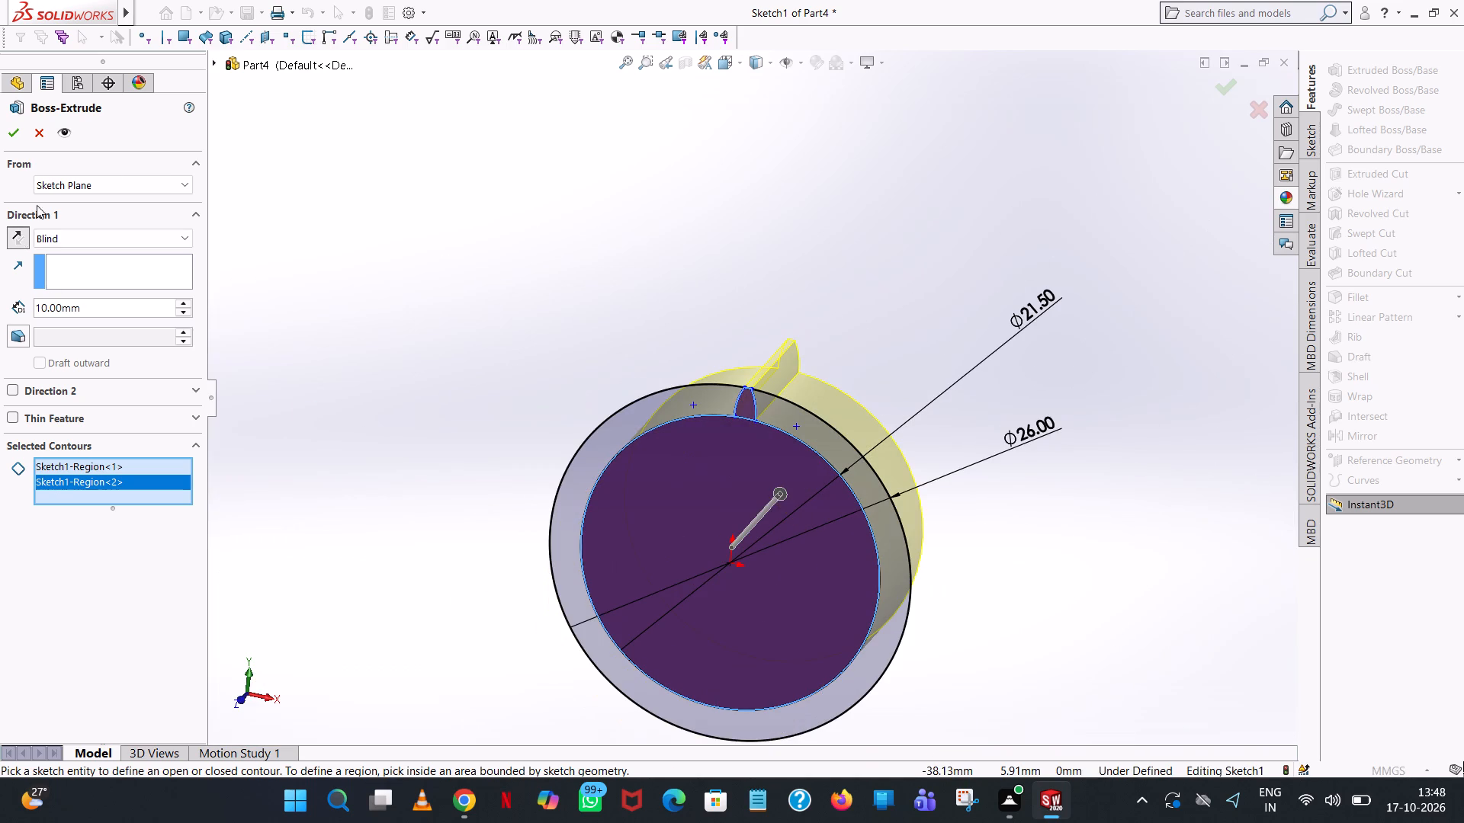
{"action": "left_click", "coordinate": [8, 132]}
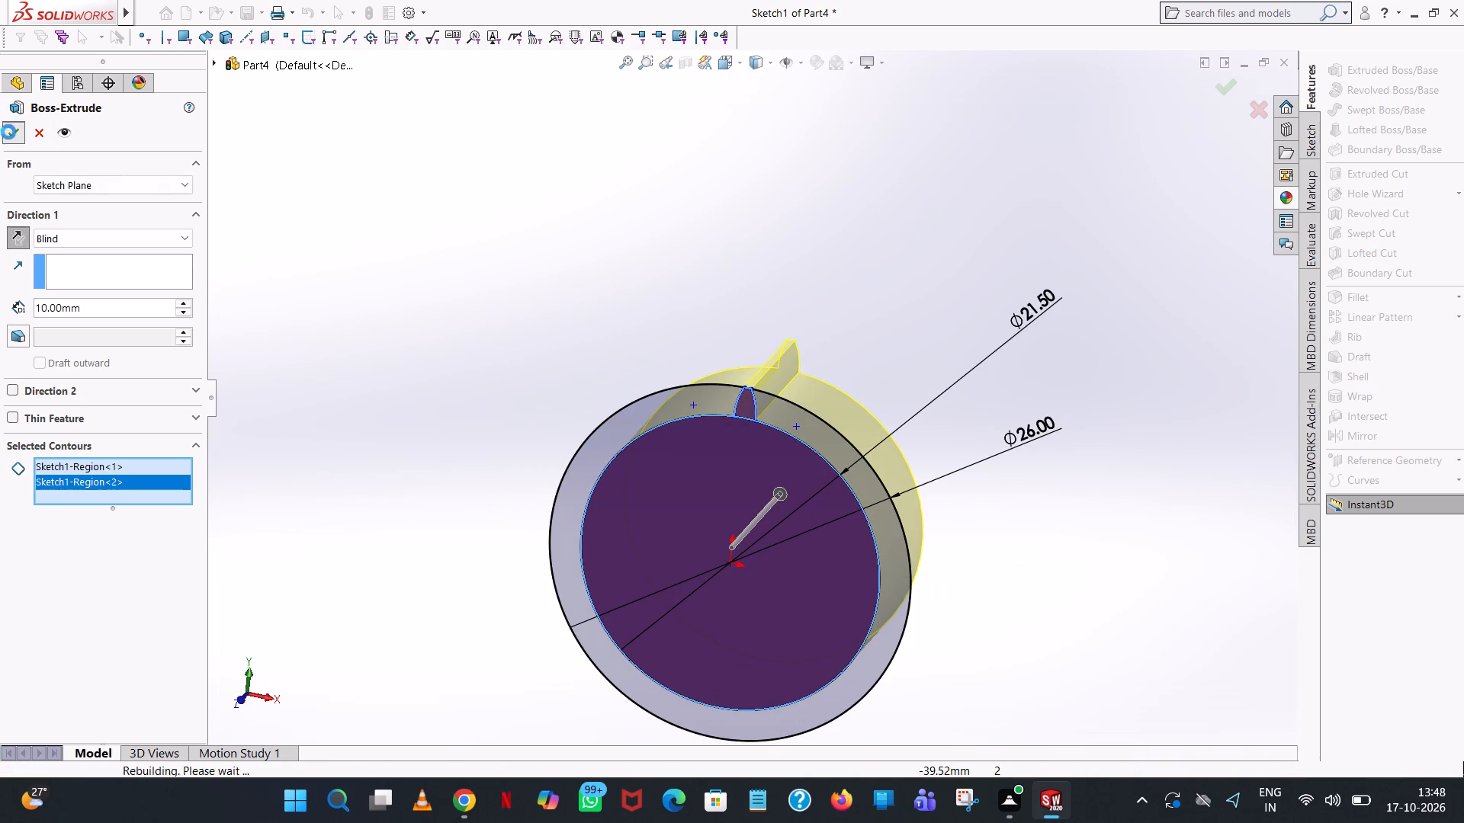
Circular-pattern the toothed boss about the disc's circular edge with 22 equally spaced instances over 360 degrees.
{"action": "left_click", "coordinate": [740, 254]}
{"action": "middle_click_drag", "start_coordinate": [825, 448], "coordinate": [859, 387]}
{"action": "scroll", "coordinate": [830, 436], "scroll_direction": "up", "scroll_amount": 1}
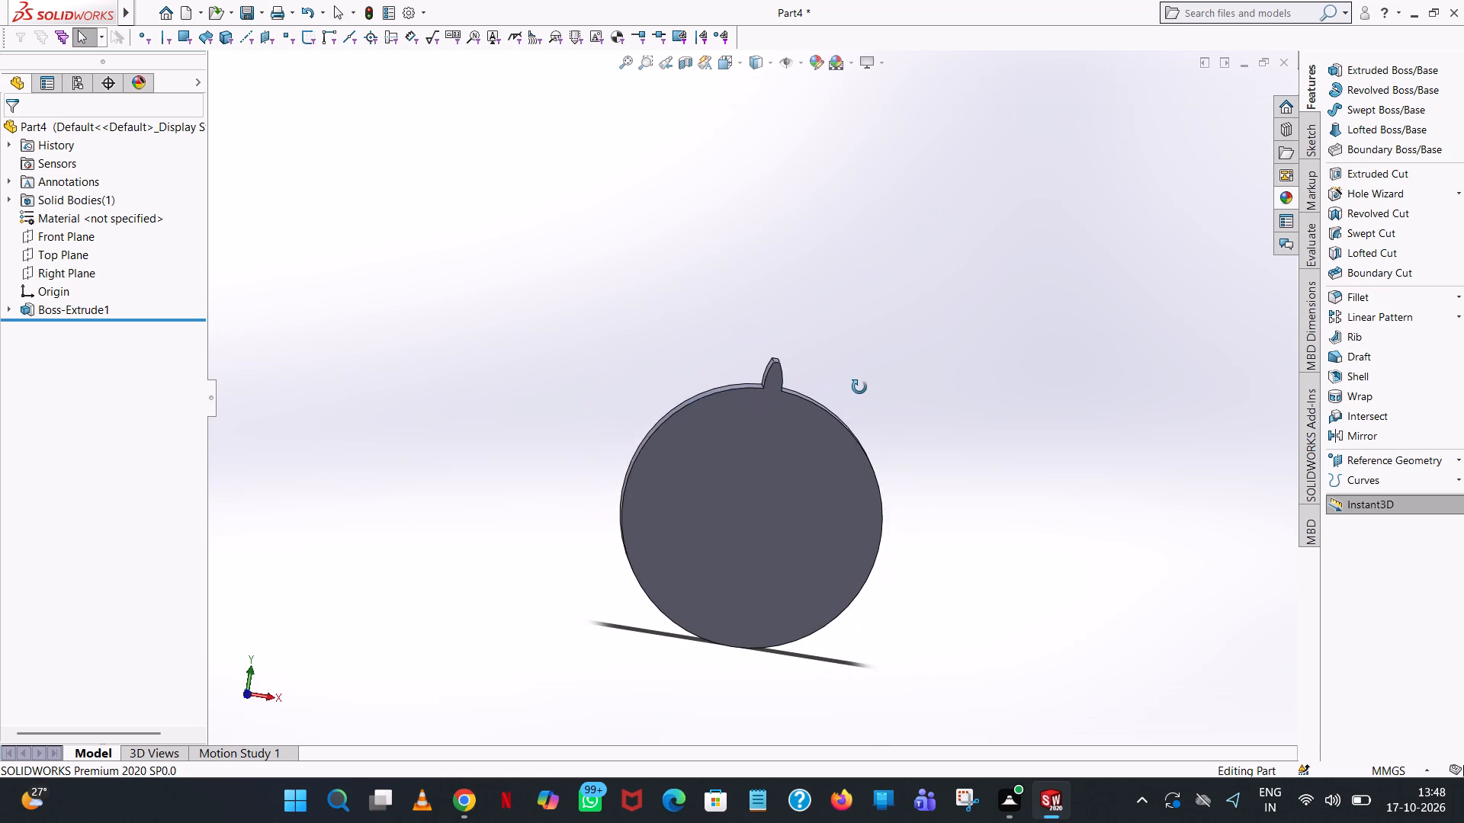
{"action": "middle_click_drag", "start_coordinate": [859, 387], "coordinate": [859, 386]}
{"action": "scroll", "coordinate": [775, 394], "scroll_direction": "down", "scroll_amount": 4}
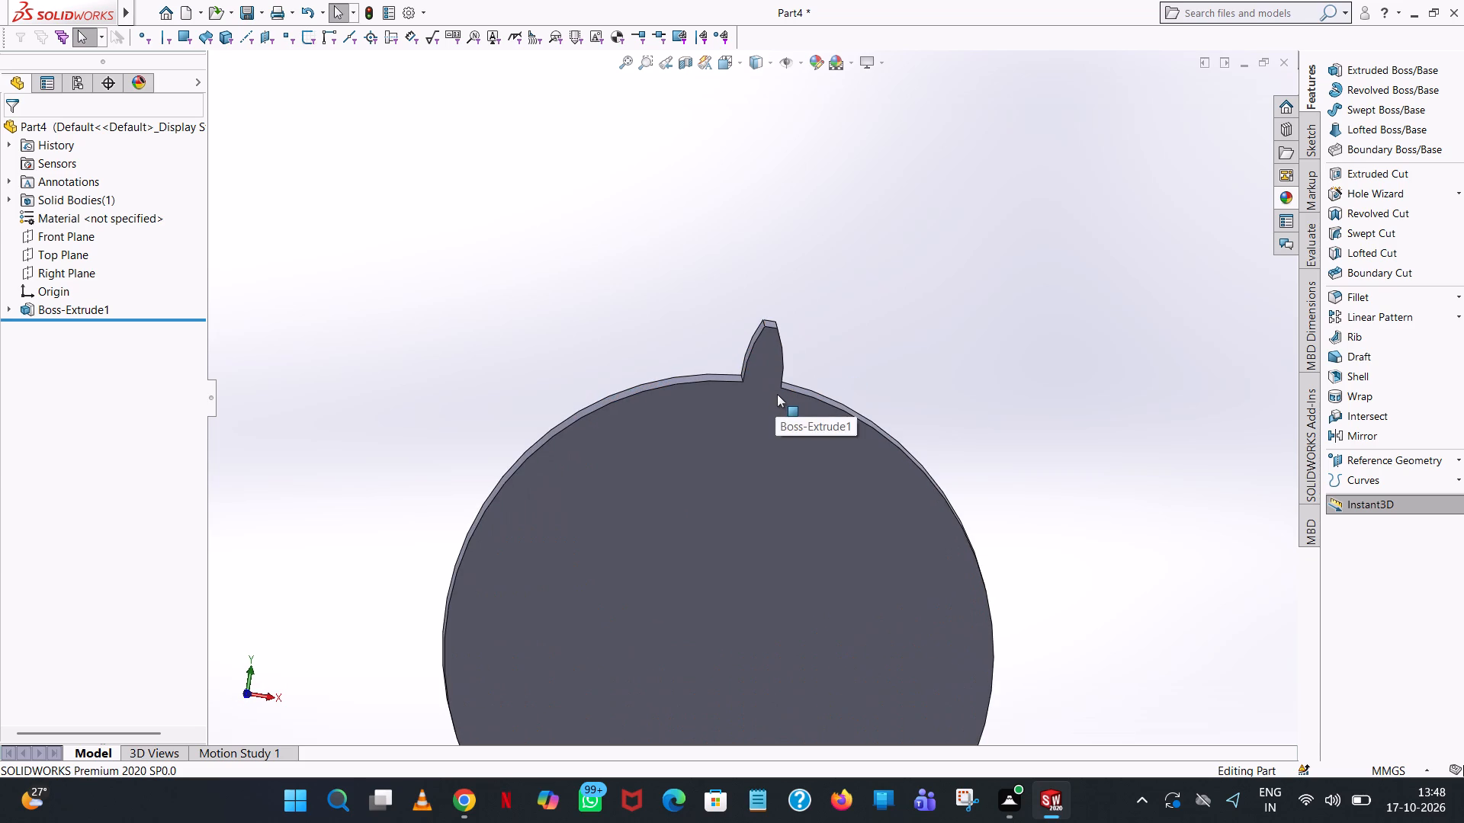
{"action": "scroll", "coordinate": [794, 332], "scroll_direction": "down", "scroll_amount": 4}
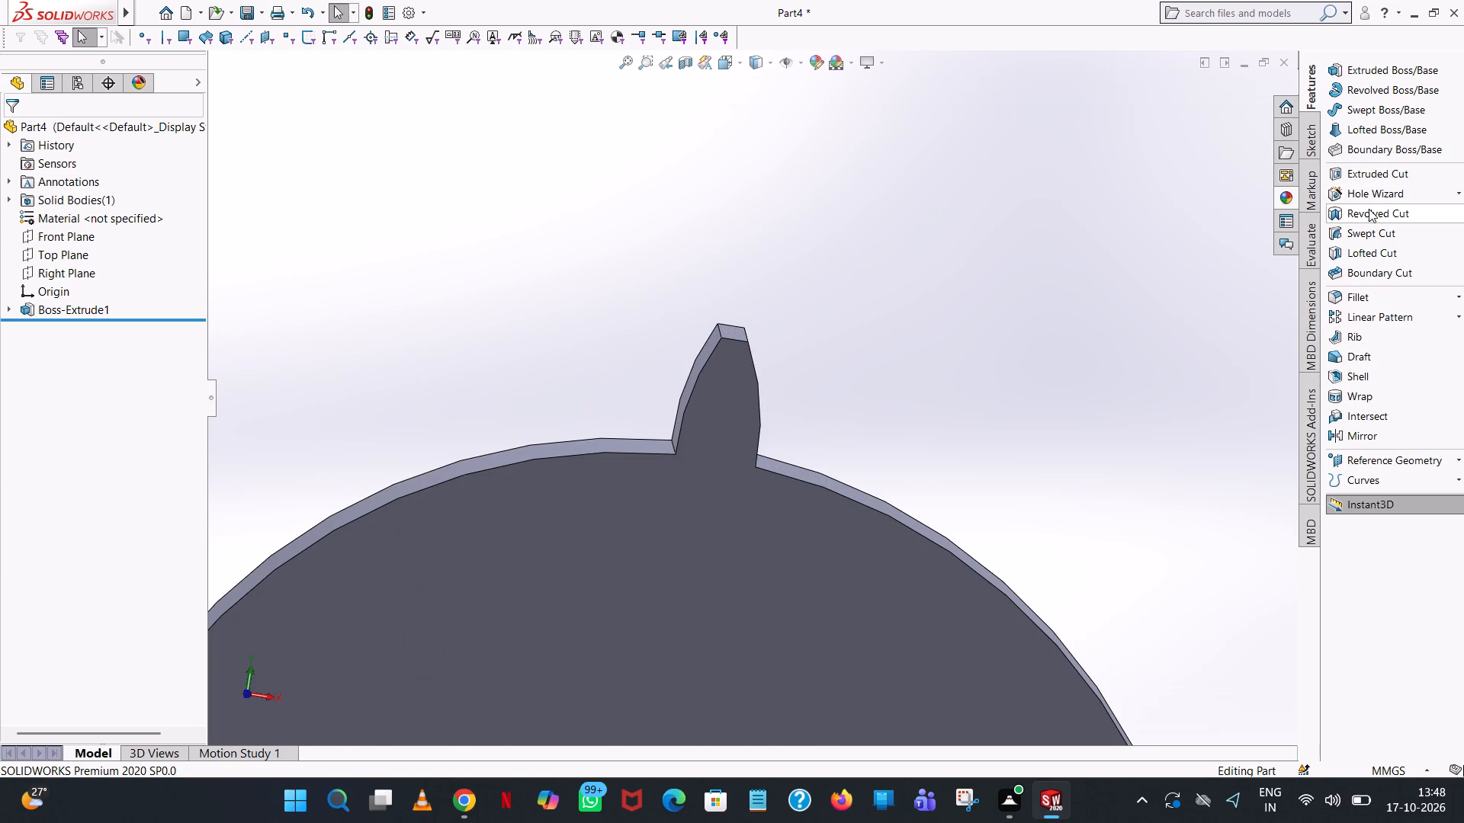
{"action": "left_click", "coordinate": [1459, 311]}
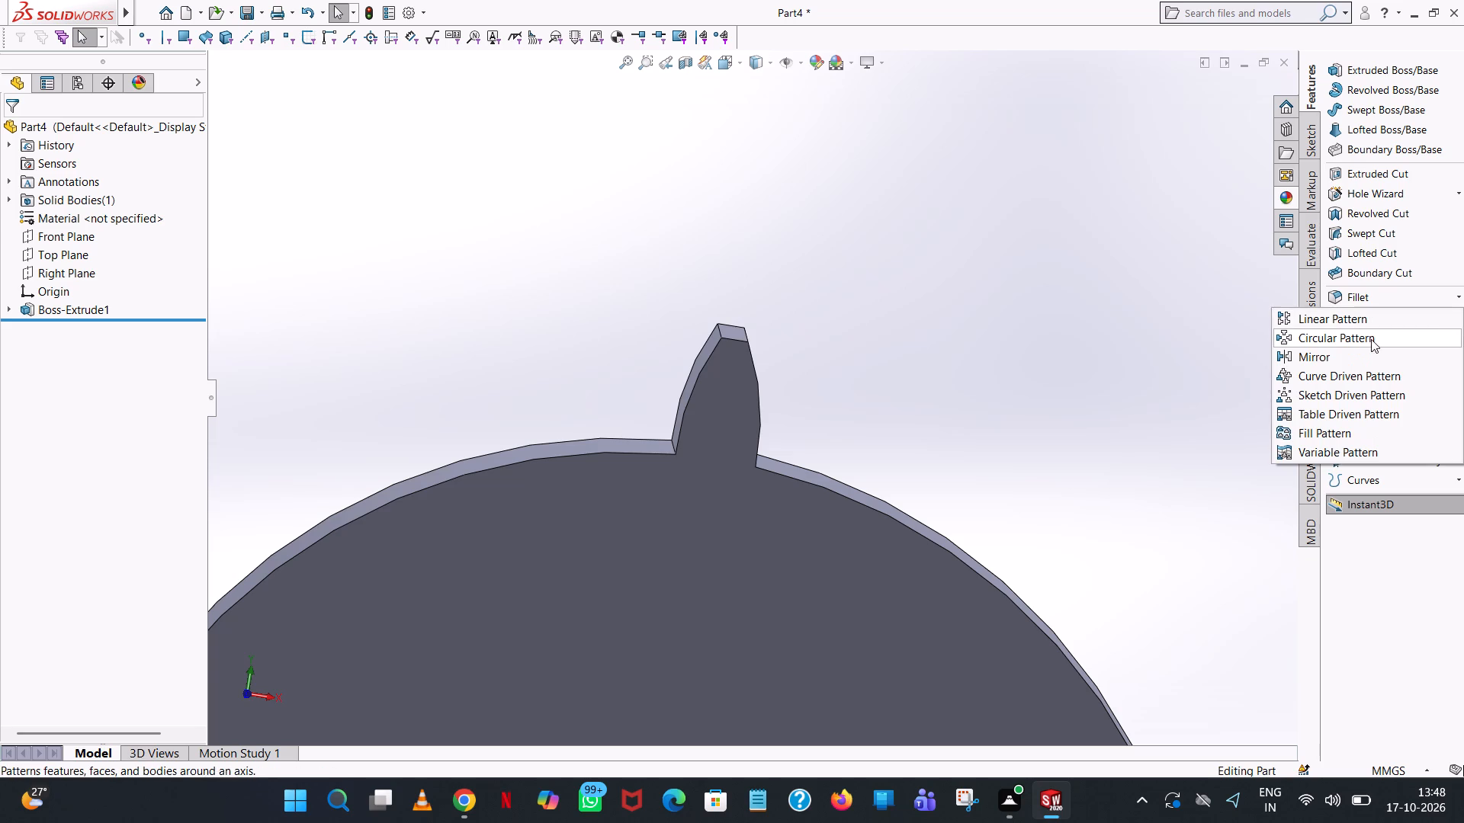
{"action": "left_click", "coordinate": [1362, 342]}
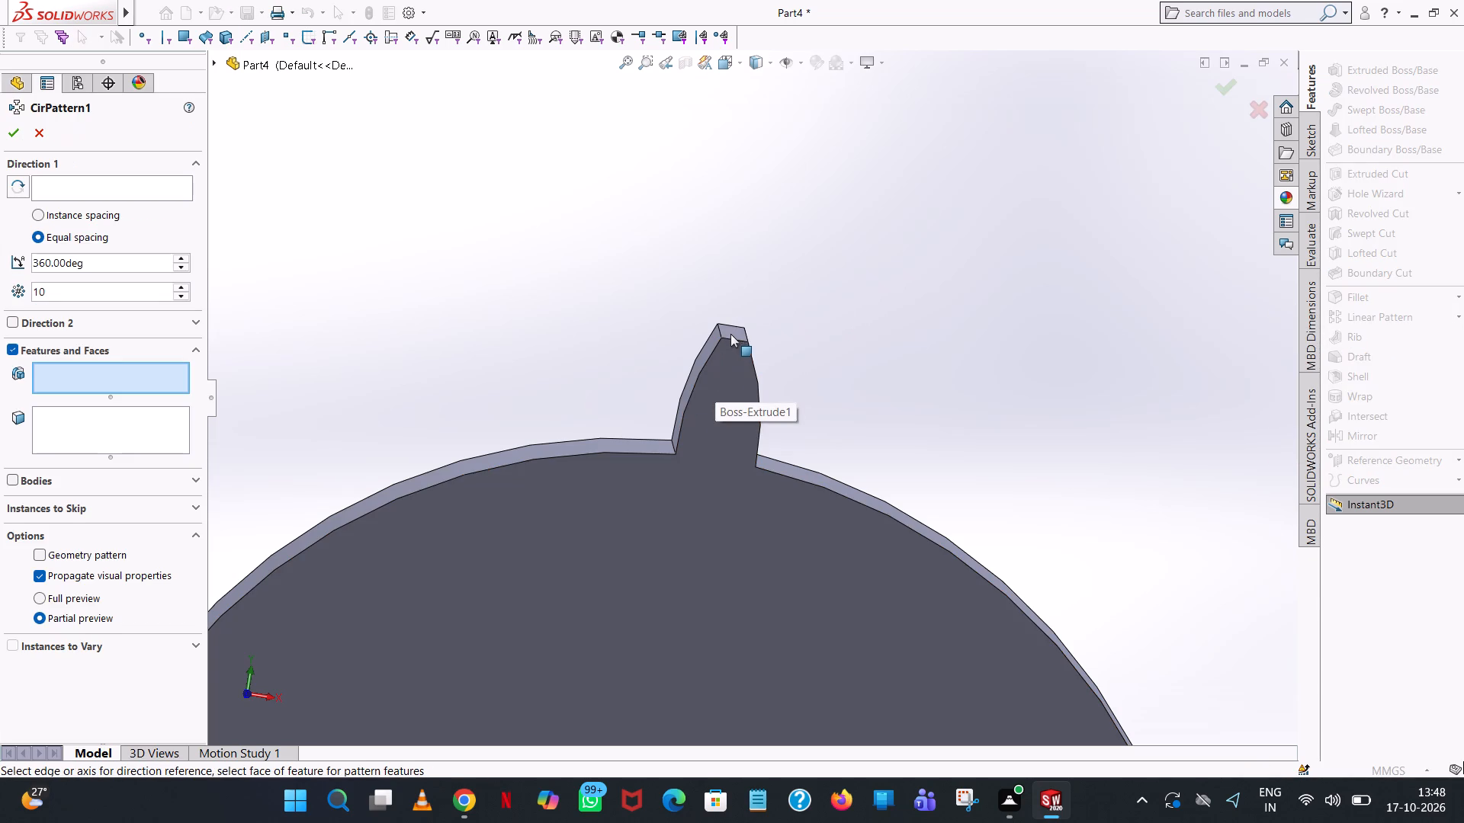
{"action": "left_click", "coordinate": [731, 332]}
{"action": "scroll", "coordinate": [774, 386], "scroll_direction": "up", "scroll_amount": 7}
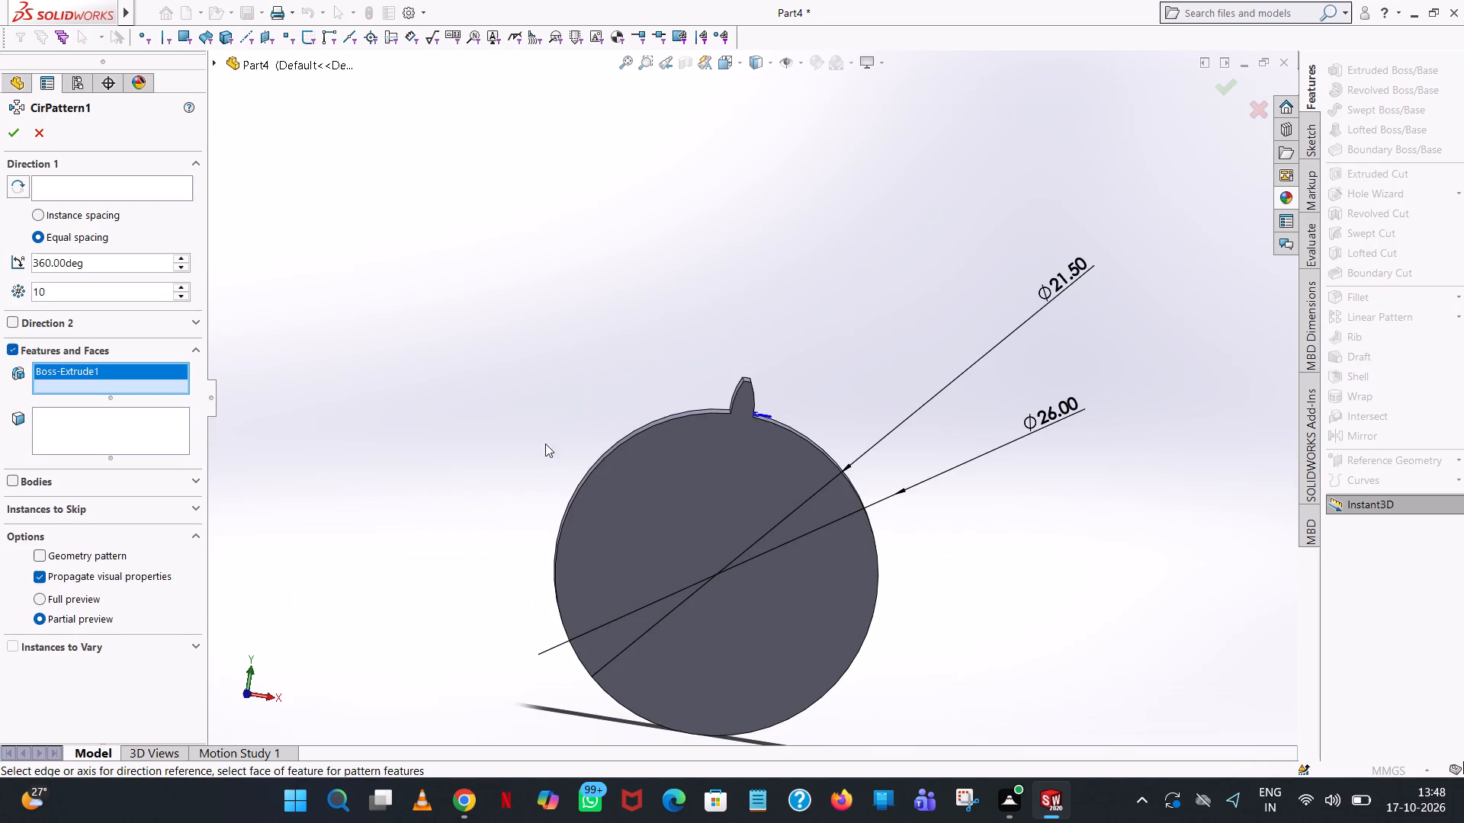
{"action": "left_click", "coordinate": [147, 194]}
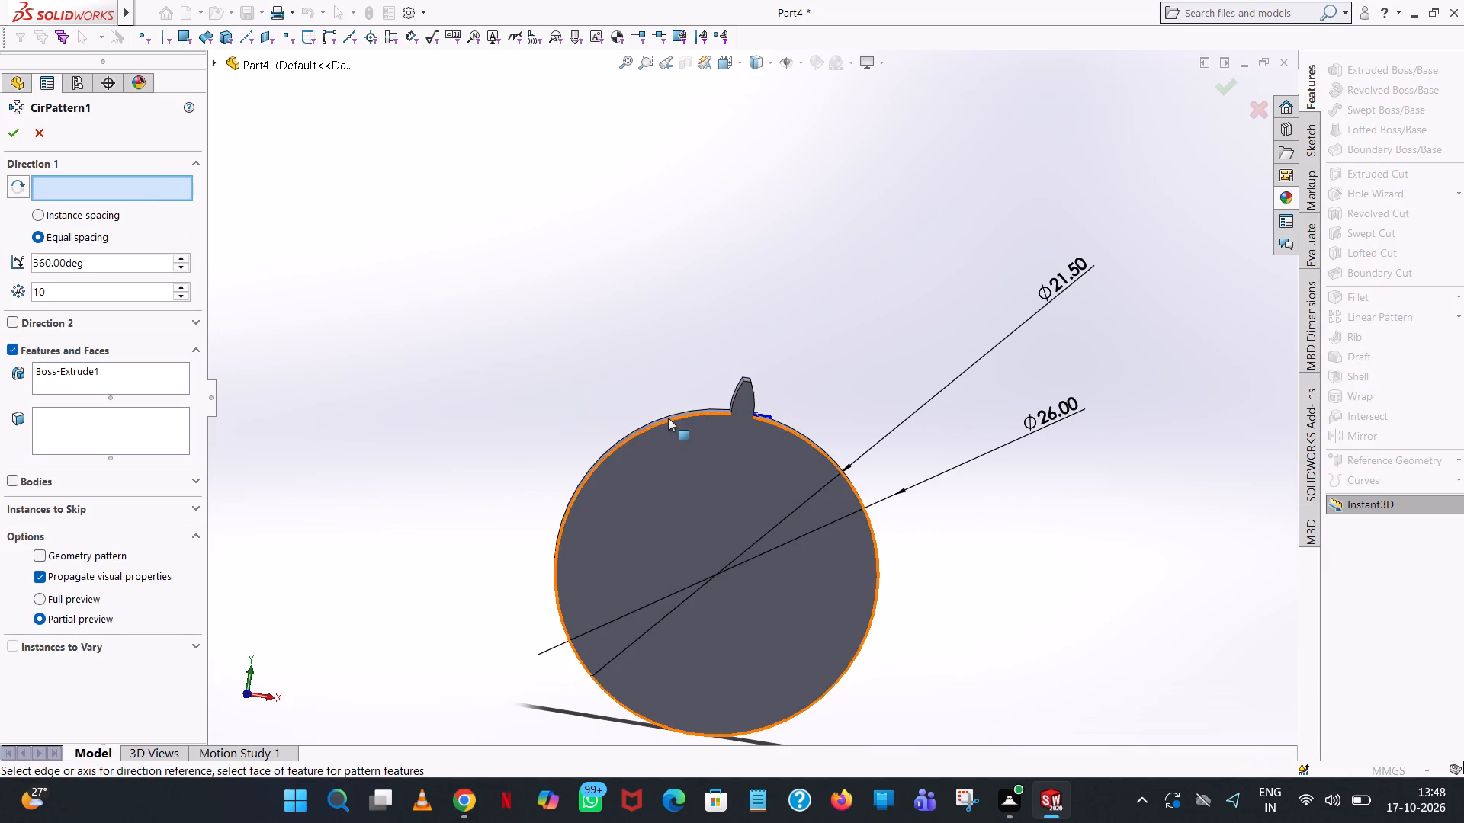
{"action": "left_click", "coordinate": [659, 424]}
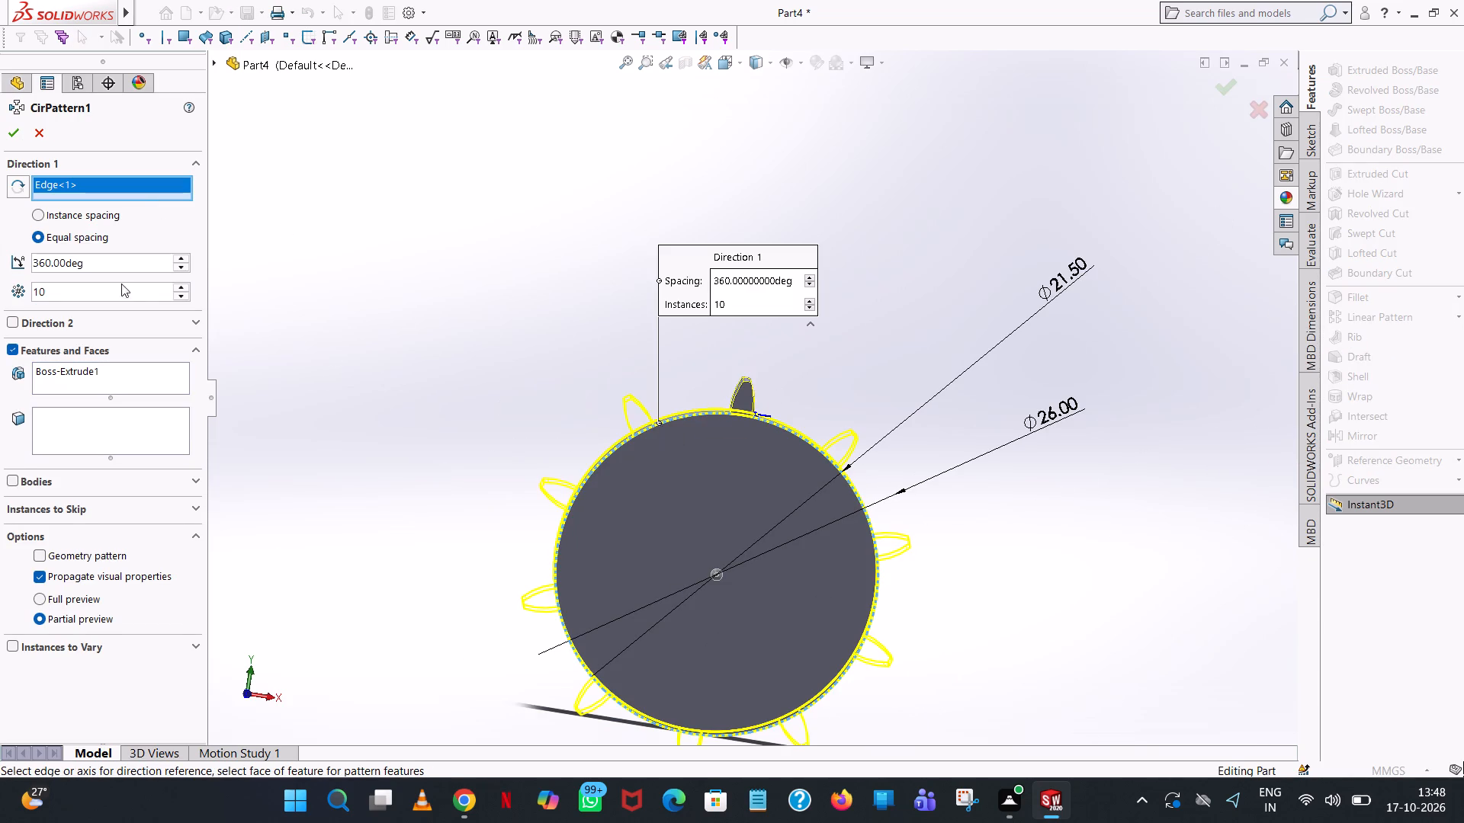
{"action": "triple_click", "coordinate": [181, 283]}
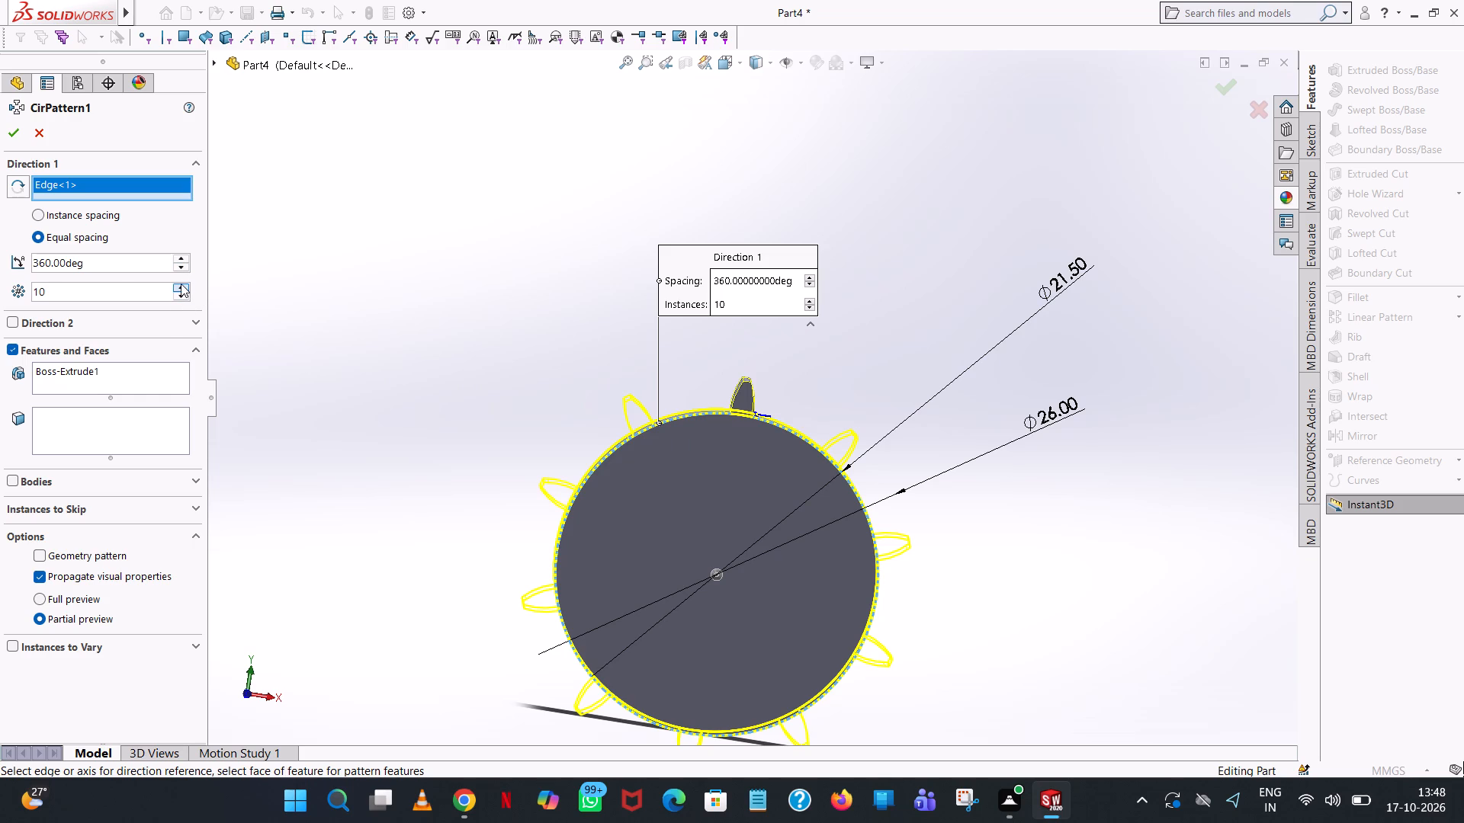
{"action": "triple_click", "coordinate": [181, 283]}
{"action": "triple_click", "coordinate": [181, 283]}
{"action": "left_click", "coordinate": [181, 283]}
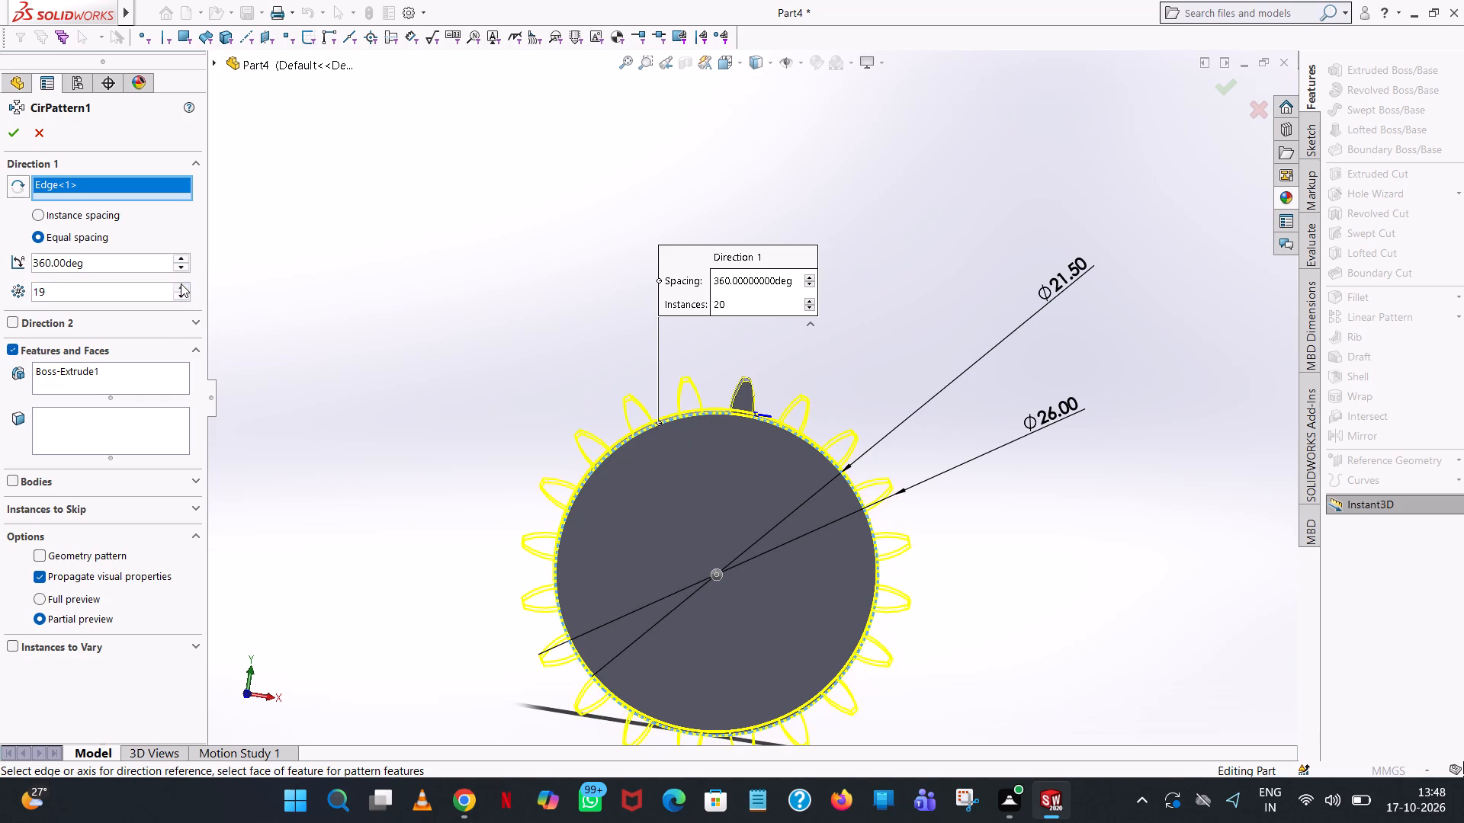
{"action": "double_click", "coordinate": [181, 283]}
{"action": "scroll", "coordinate": [929, 467], "scroll_direction": "down", "scroll_amount": 2}
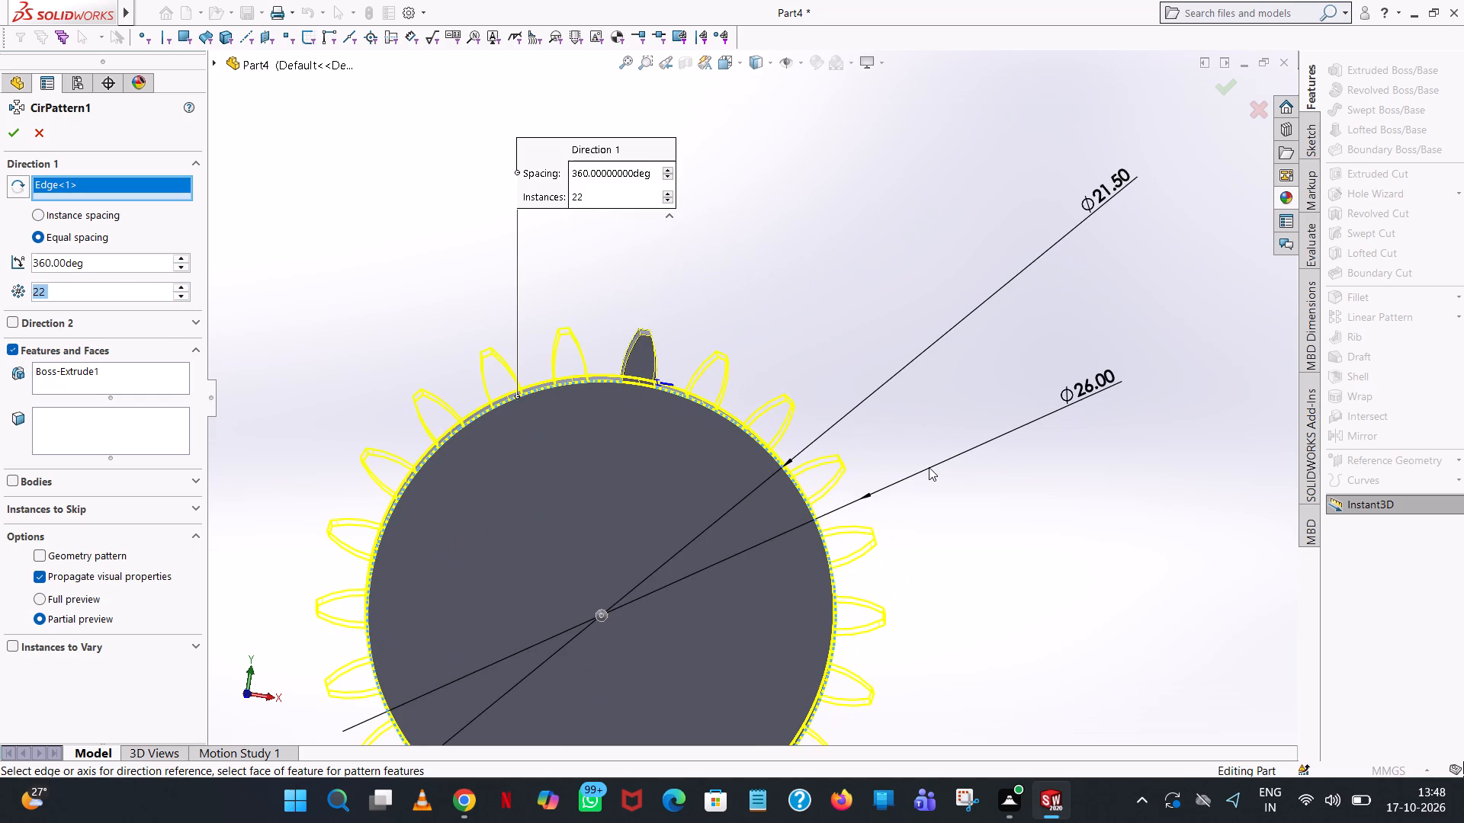
{"action": "scroll", "coordinate": [680, 470], "scroll_direction": "down", "scroll_amount": 2}
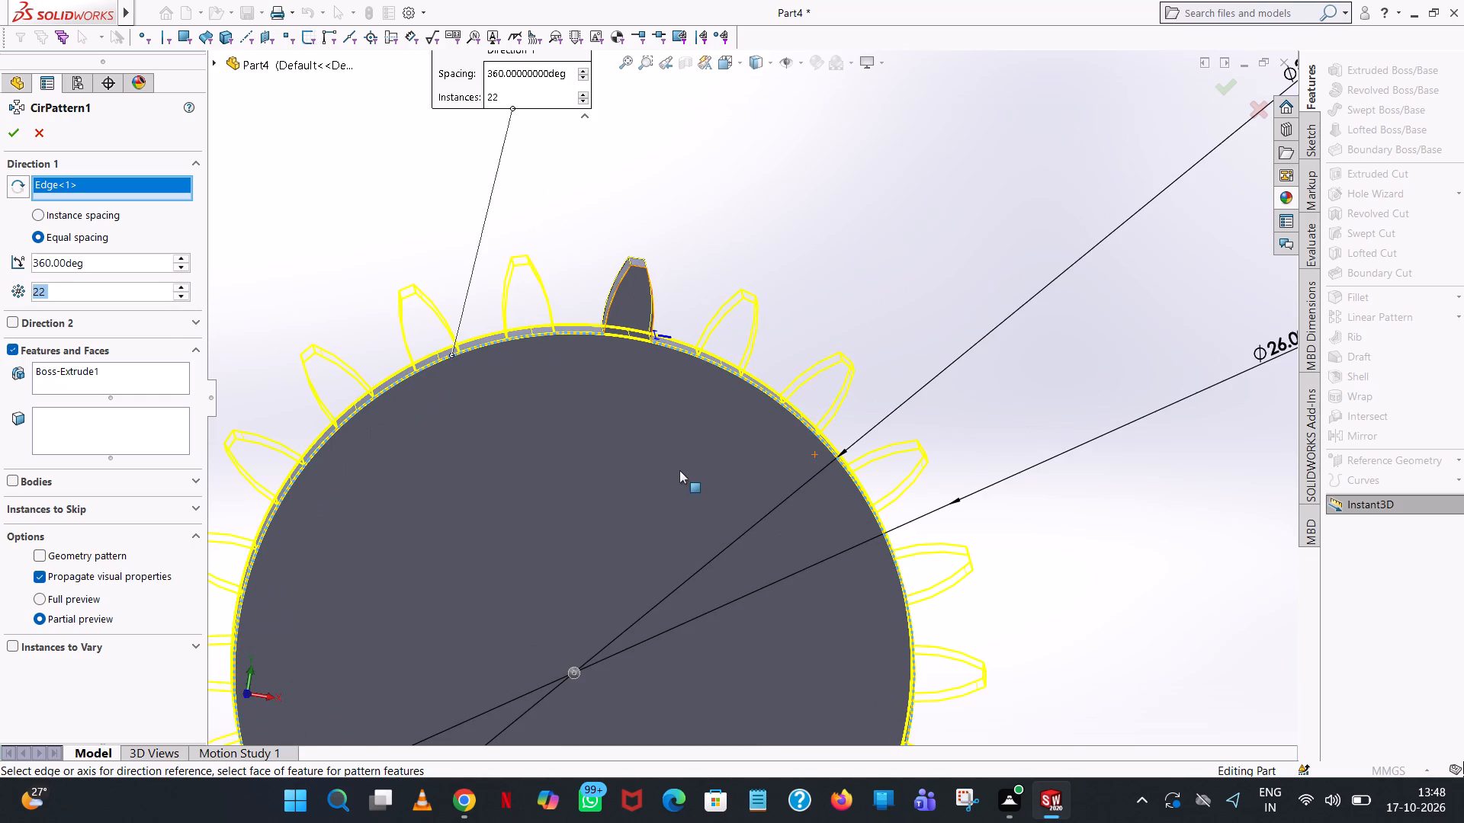
{"action": "left_click", "coordinate": [11, 126]}
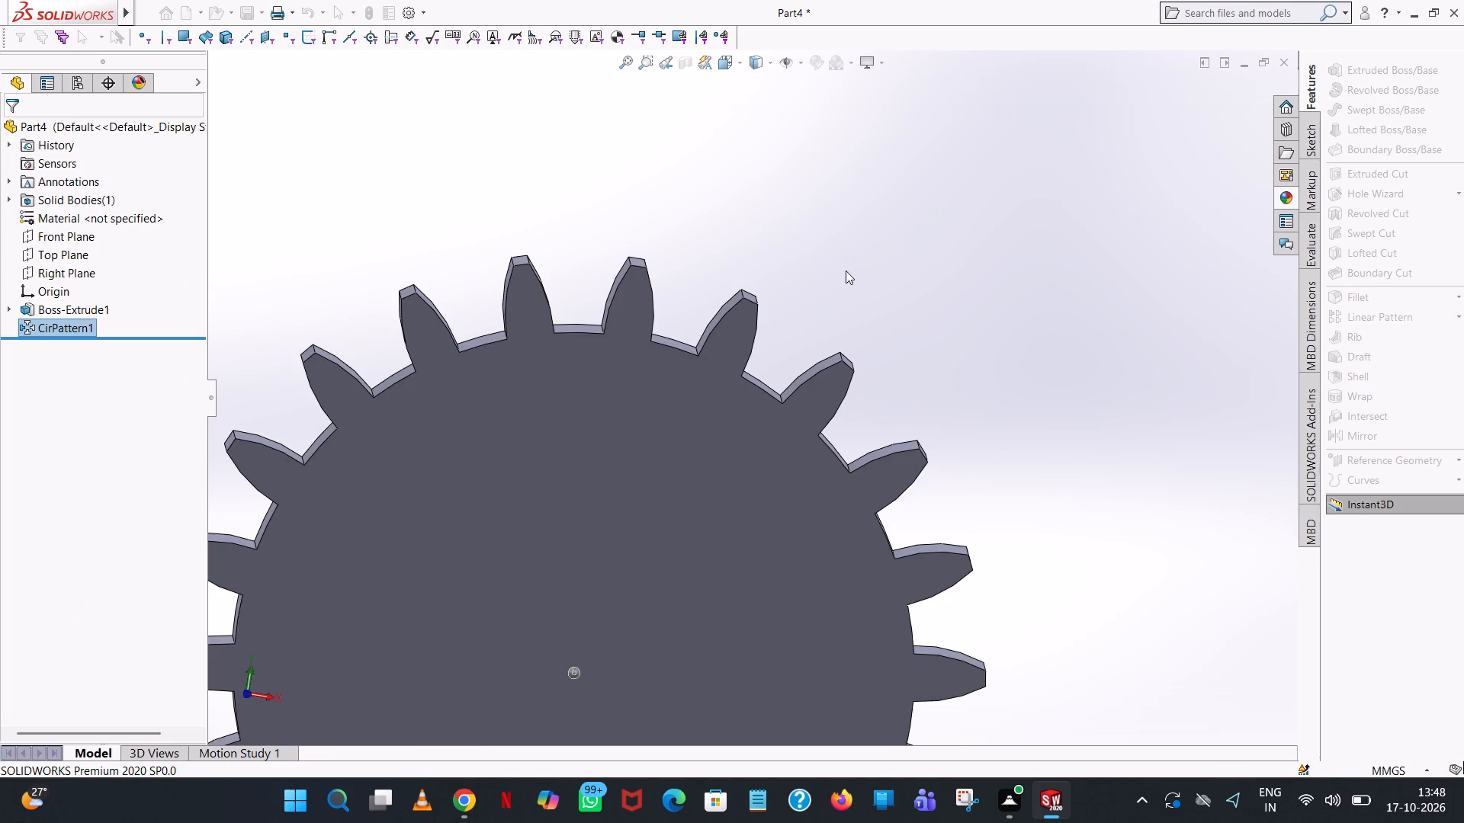
Start an extruded-cut sketch on the gear's flat face and draw a circle of radius 9.375 mm centred on the origin.
{"action": "scroll", "coordinate": [821, 407], "scroll_direction": "up", "scroll_amount": 7}
{"action": "scroll", "coordinate": [782, 471], "scroll_direction": "down", "scroll_amount": 3}
{"action": "middle_click_drag", "start_coordinate": [782, 471], "coordinate": [746, 432]}
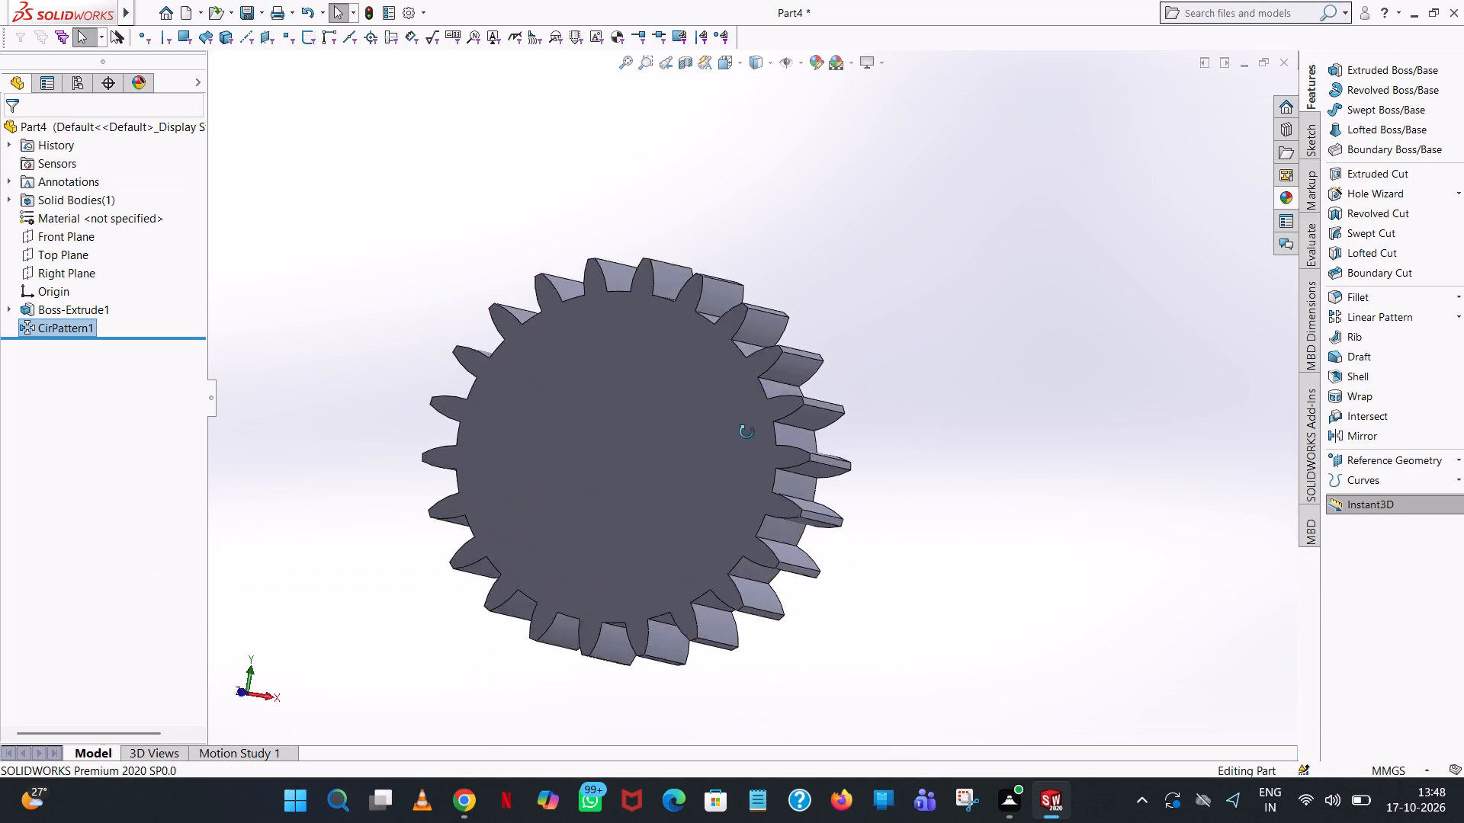
{"action": "middle_click_drag", "start_coordinate": [746, 432], "coordinate": [642, 805]}
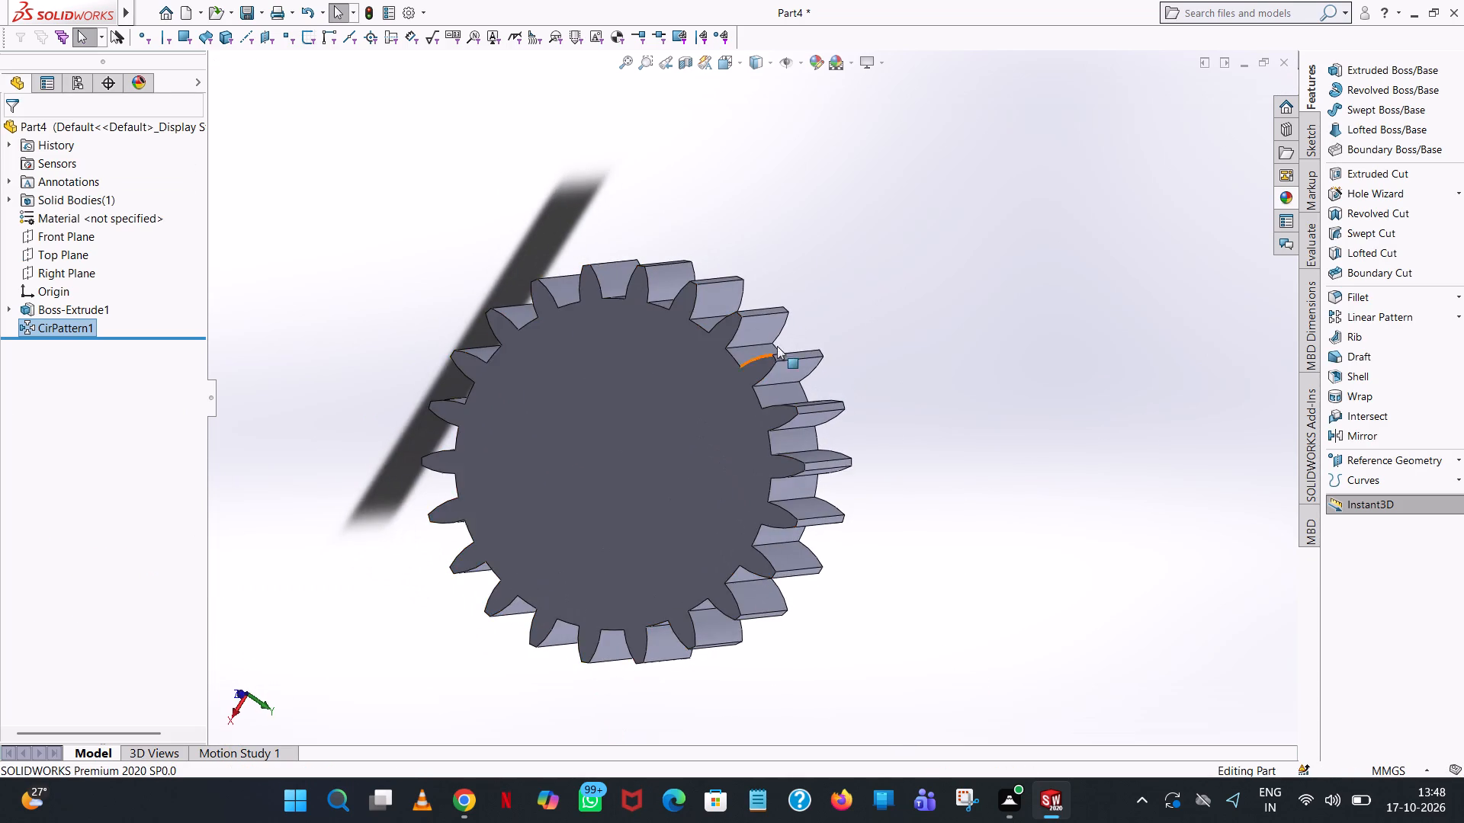
{"action": "middle_click_drag", "start_coordinate": [818, 363], "coordinate": [837, 347]}
{"action": "scroll", "coordinate": [833, 354], "scroll_direction": "up", "scroll_amount": 1}
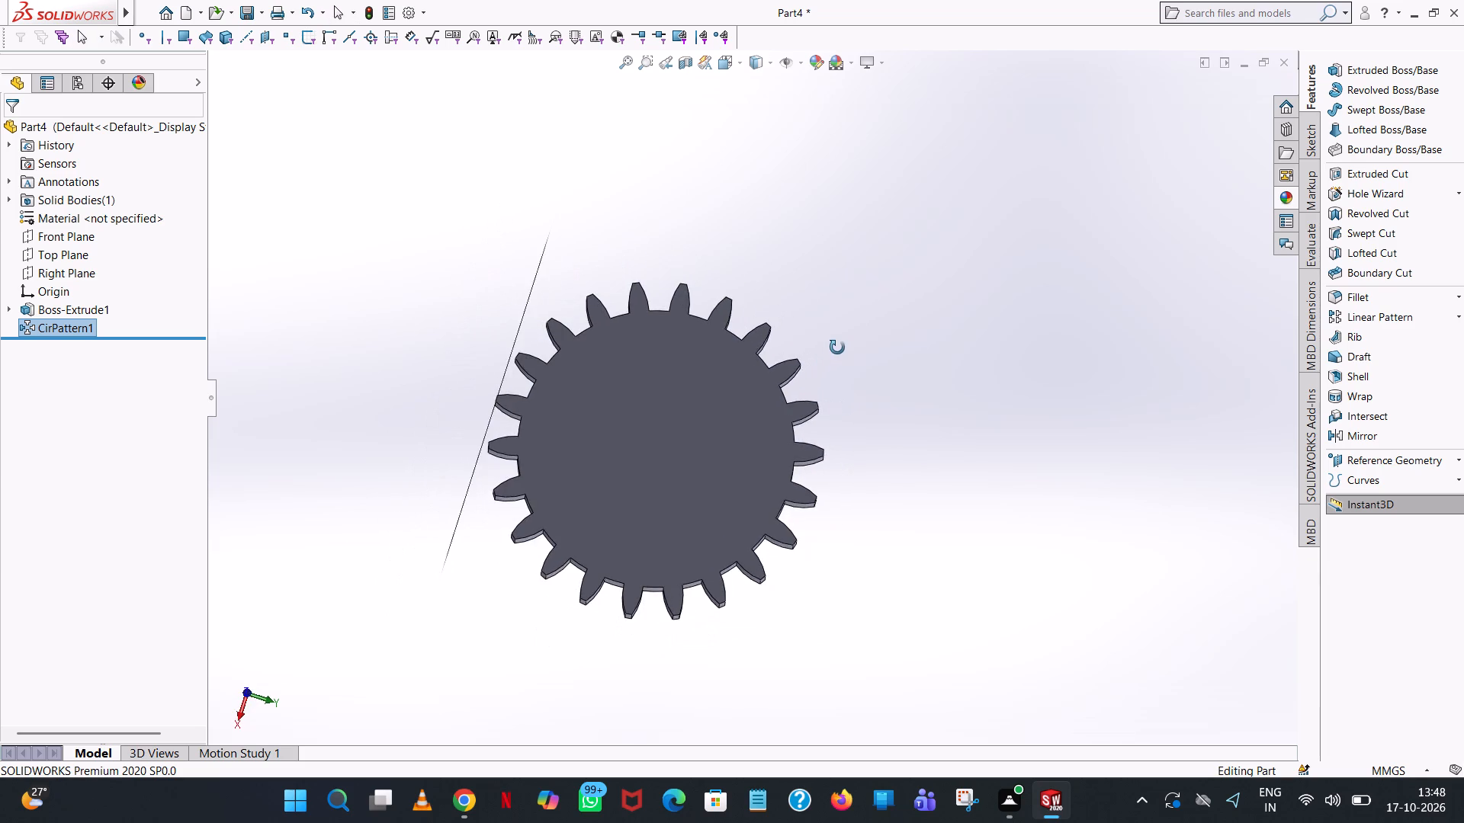
{"action": "middle_click_drag", "start_coordinate": [837, 347], "coordinate": [841, 361]}
{"action": "scroll", "coordinate": [747, 388], "scroll_direction": "down", "scroll_amount": 3}
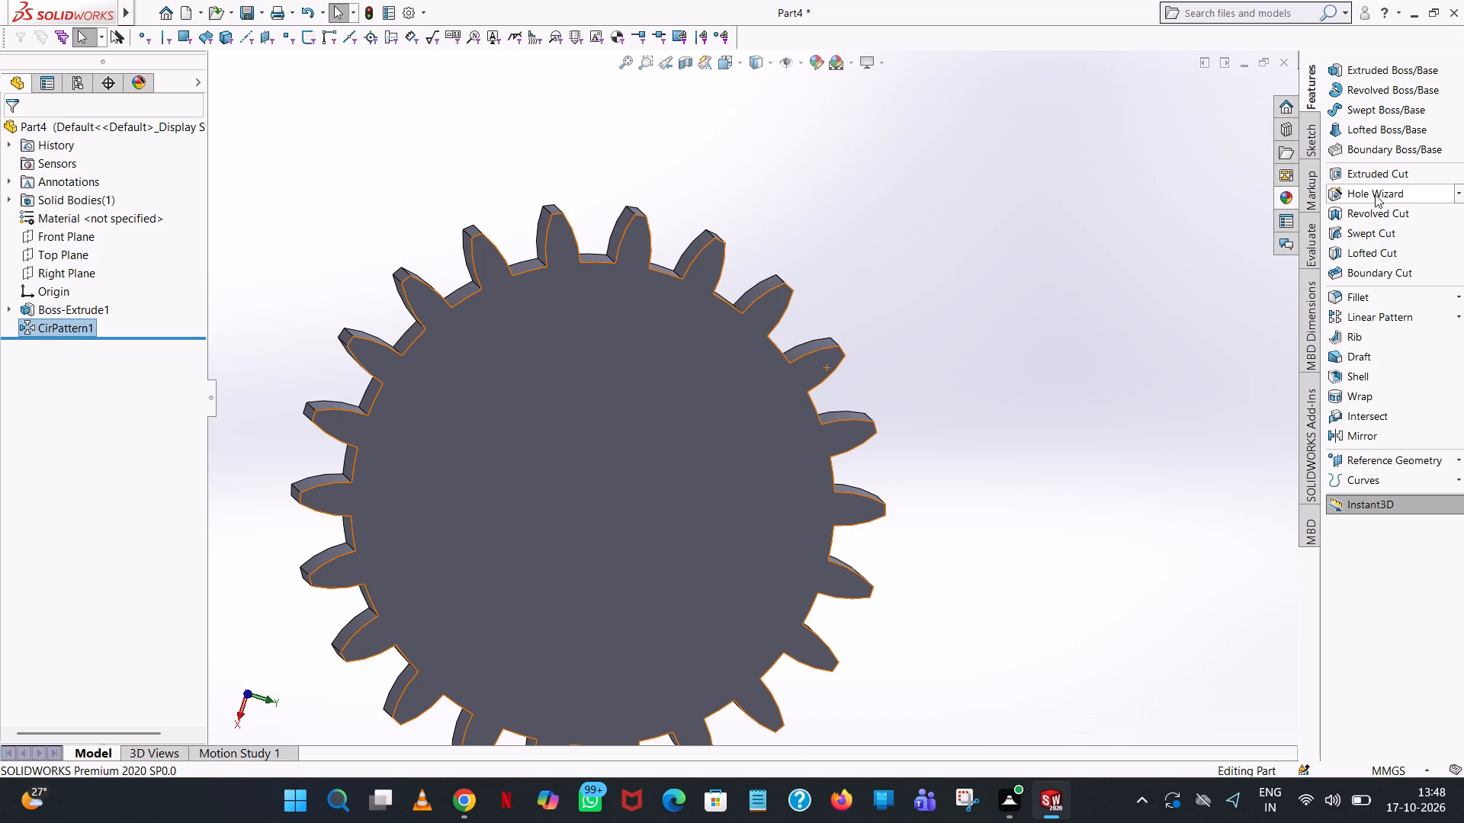
{"action": "left_click", "coordinate": [1388, 178]}
{"action": "left_click", "coordinate": [654, 470]}
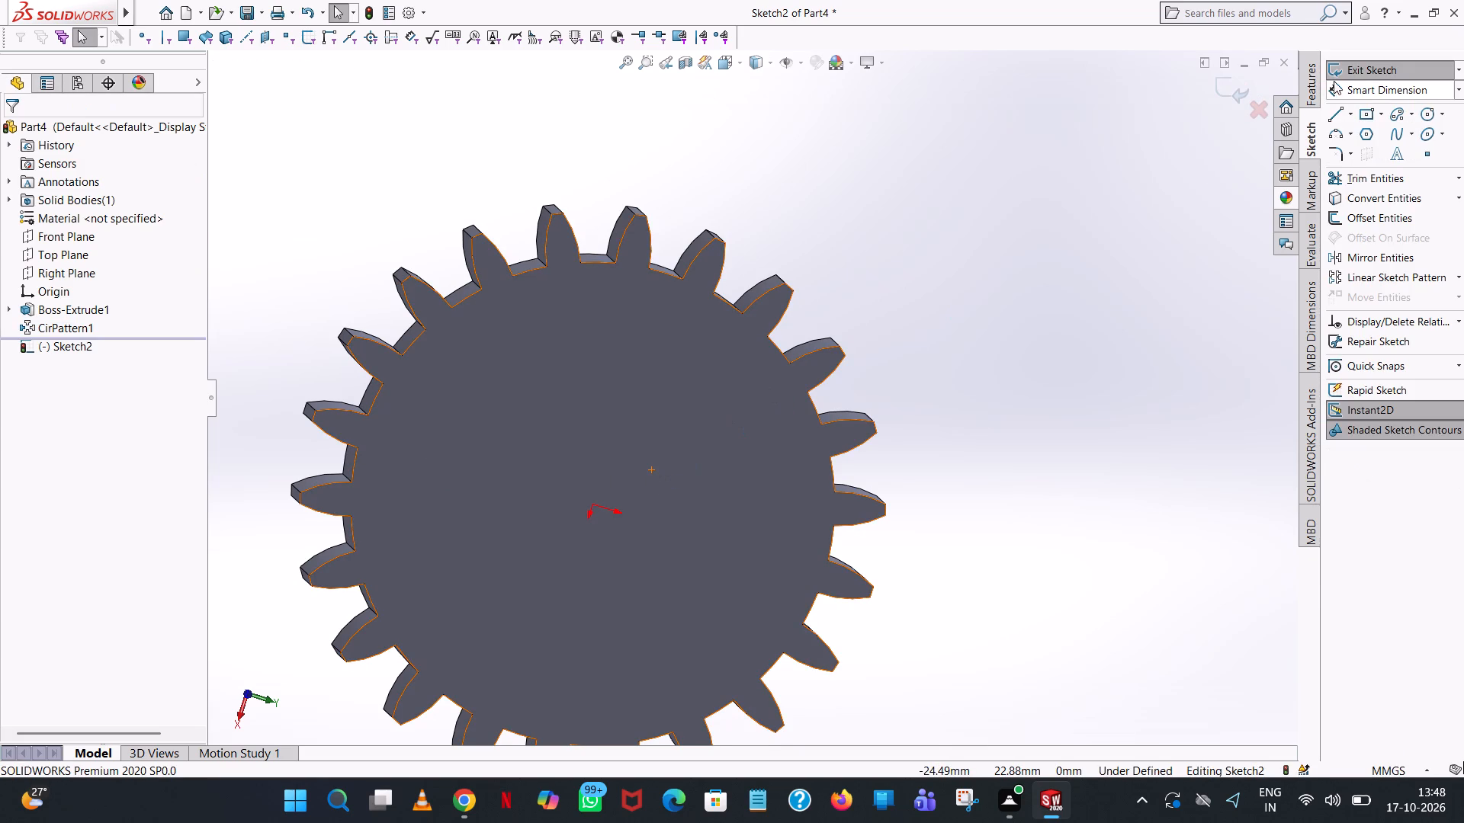
{"action": "left_click", "coordinate": [1424, 114]}
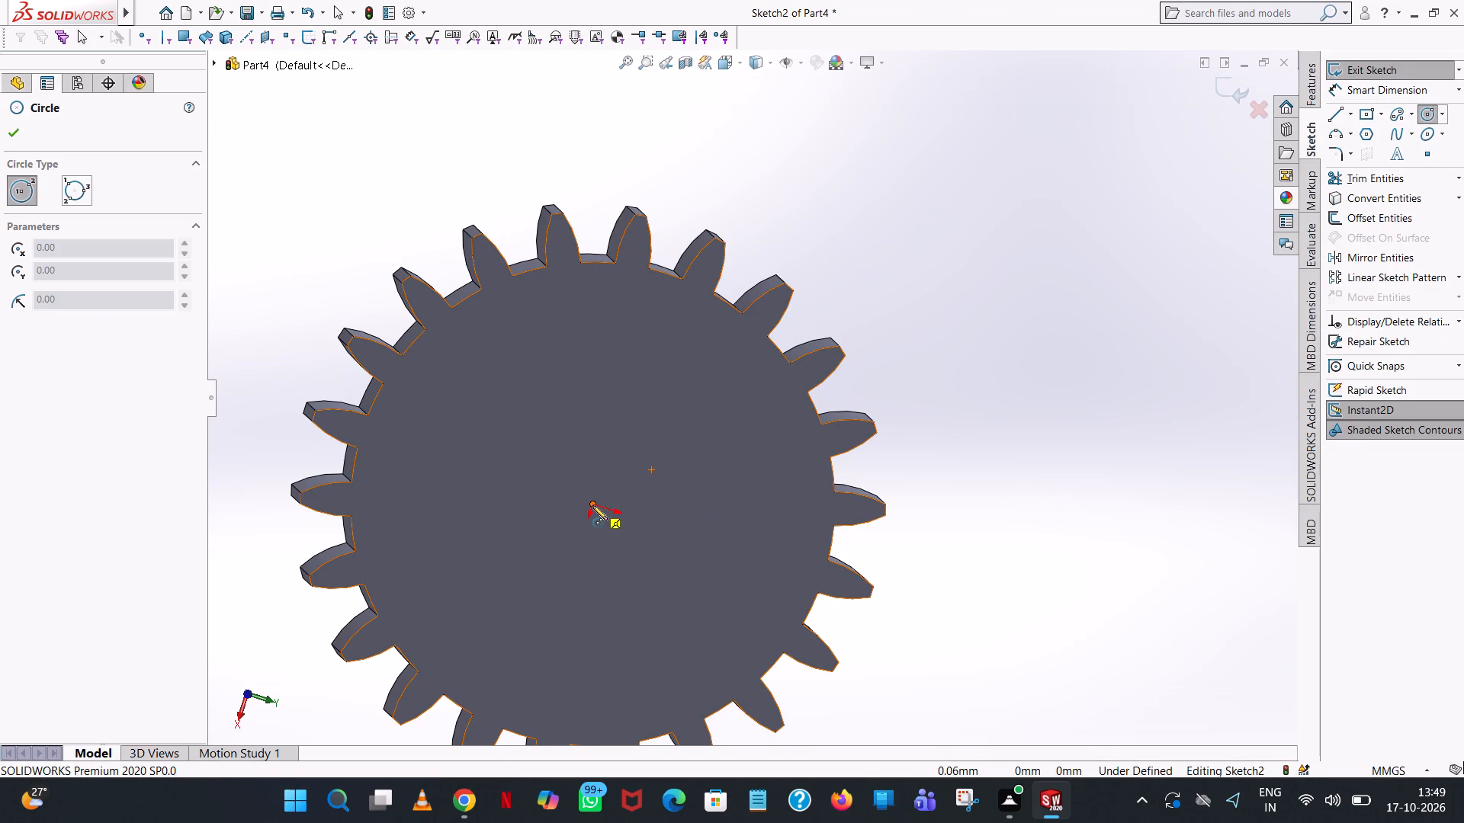
{"action": "left_click", "coordinate": [592, 505]}
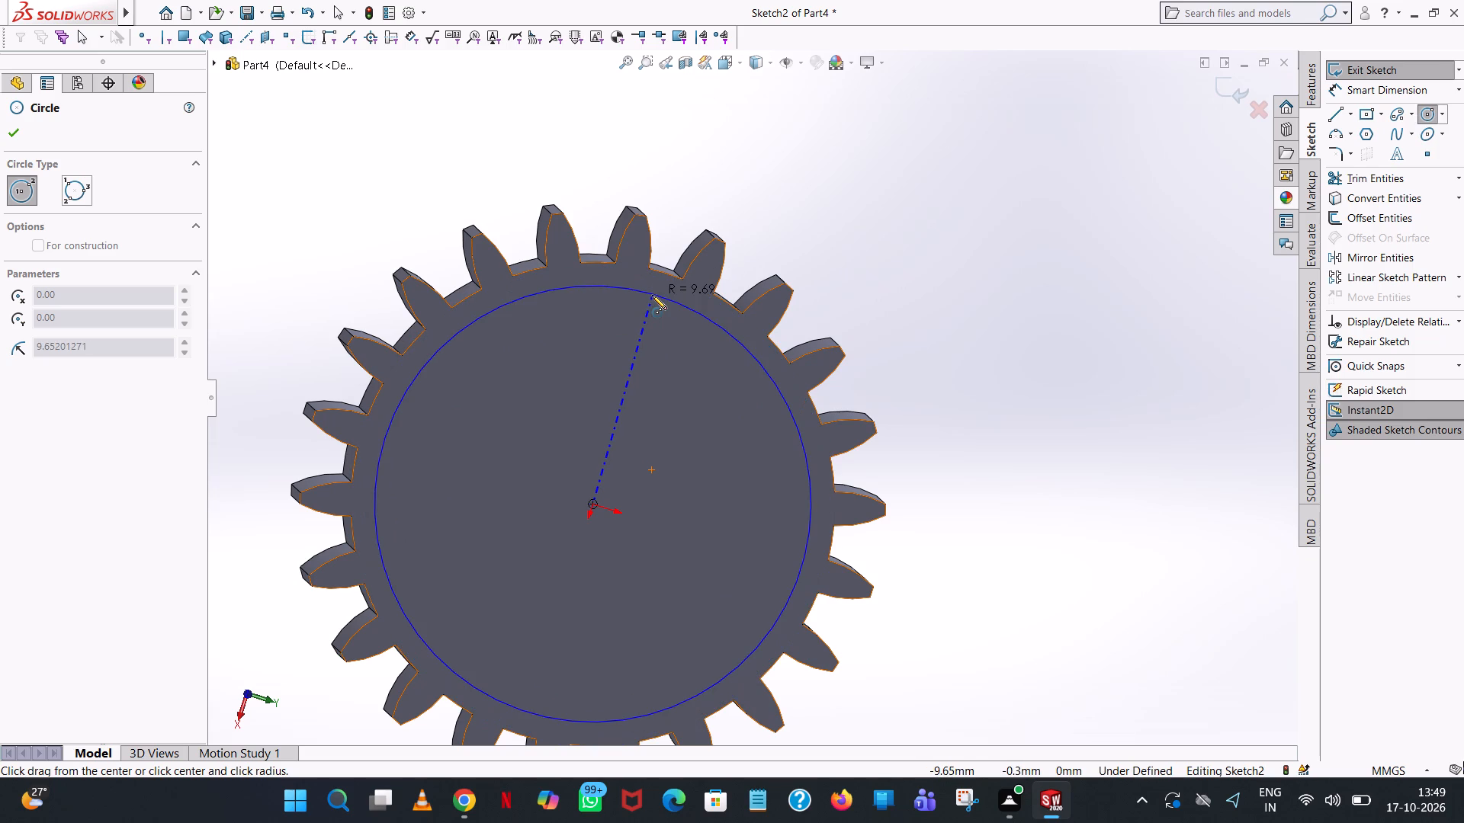
{"action": "left_click", "coordinate": [652, 295]}
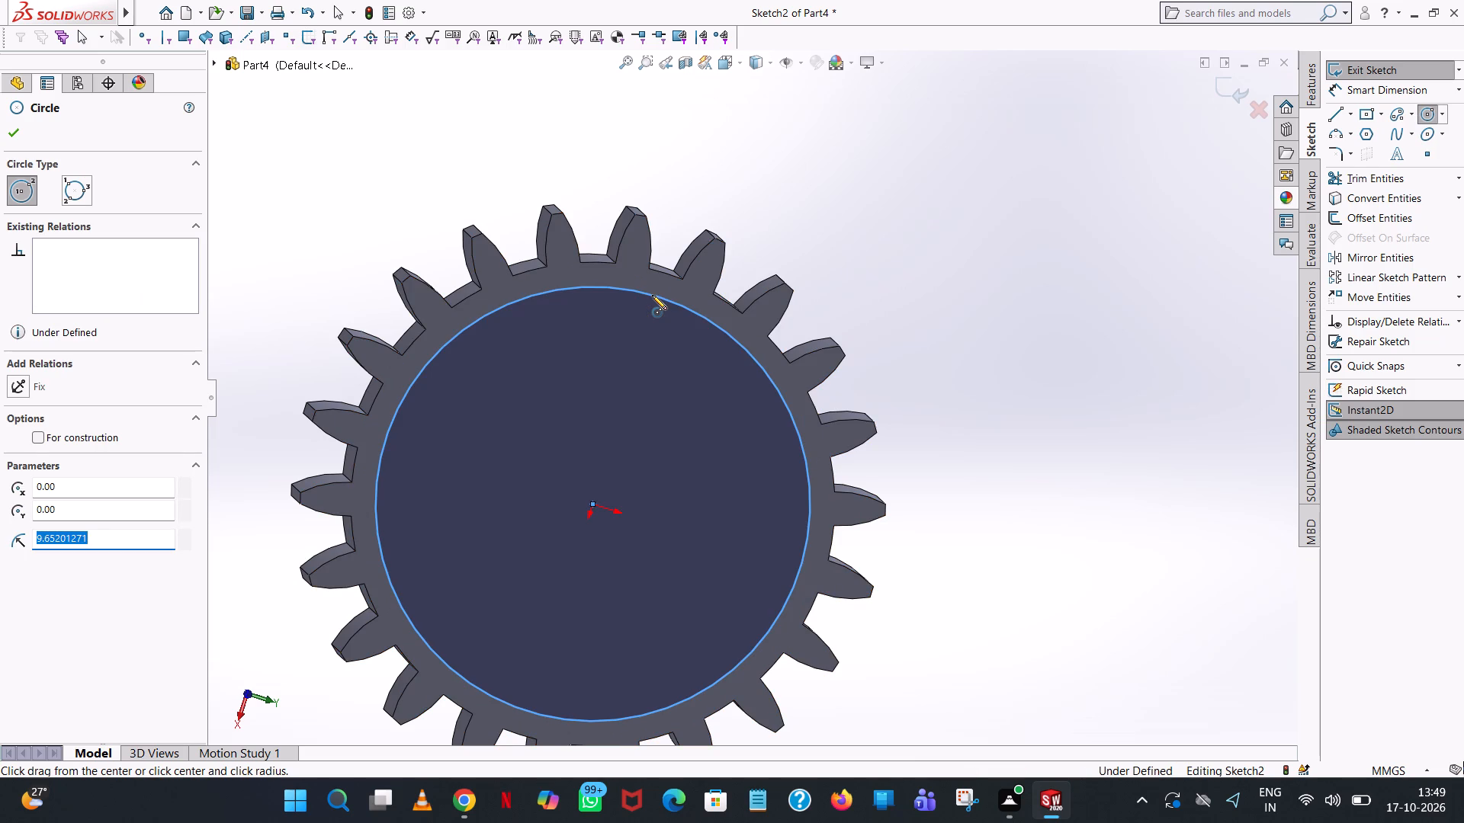
{"action": "type", "text": "187"}
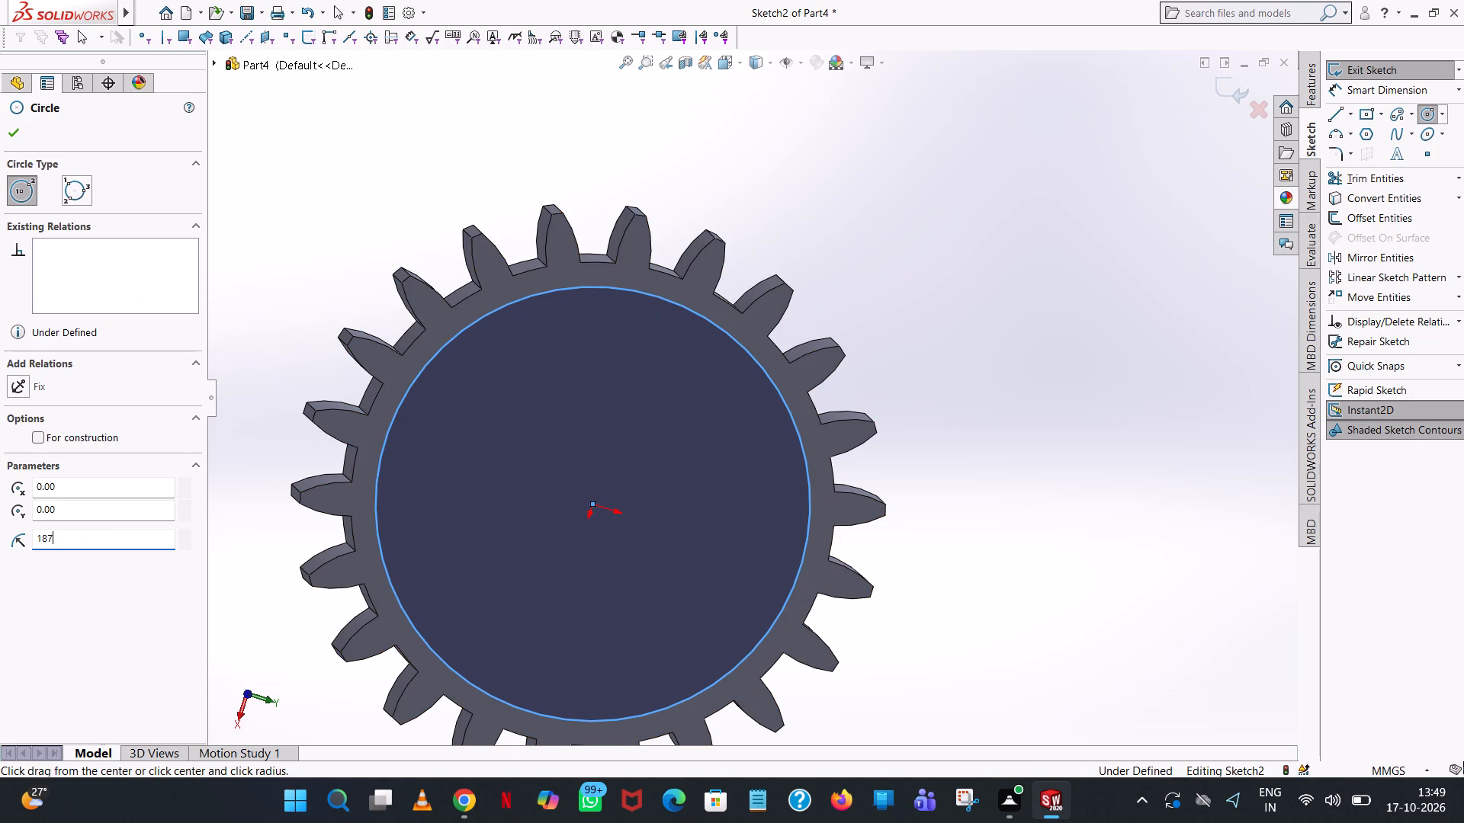
{"action": "key", "text": "BackSpace"}
{"action": "type", "text": ".75/"}
{"action": "key", "text": "2"}
{"action": "key", "text": "Return"}
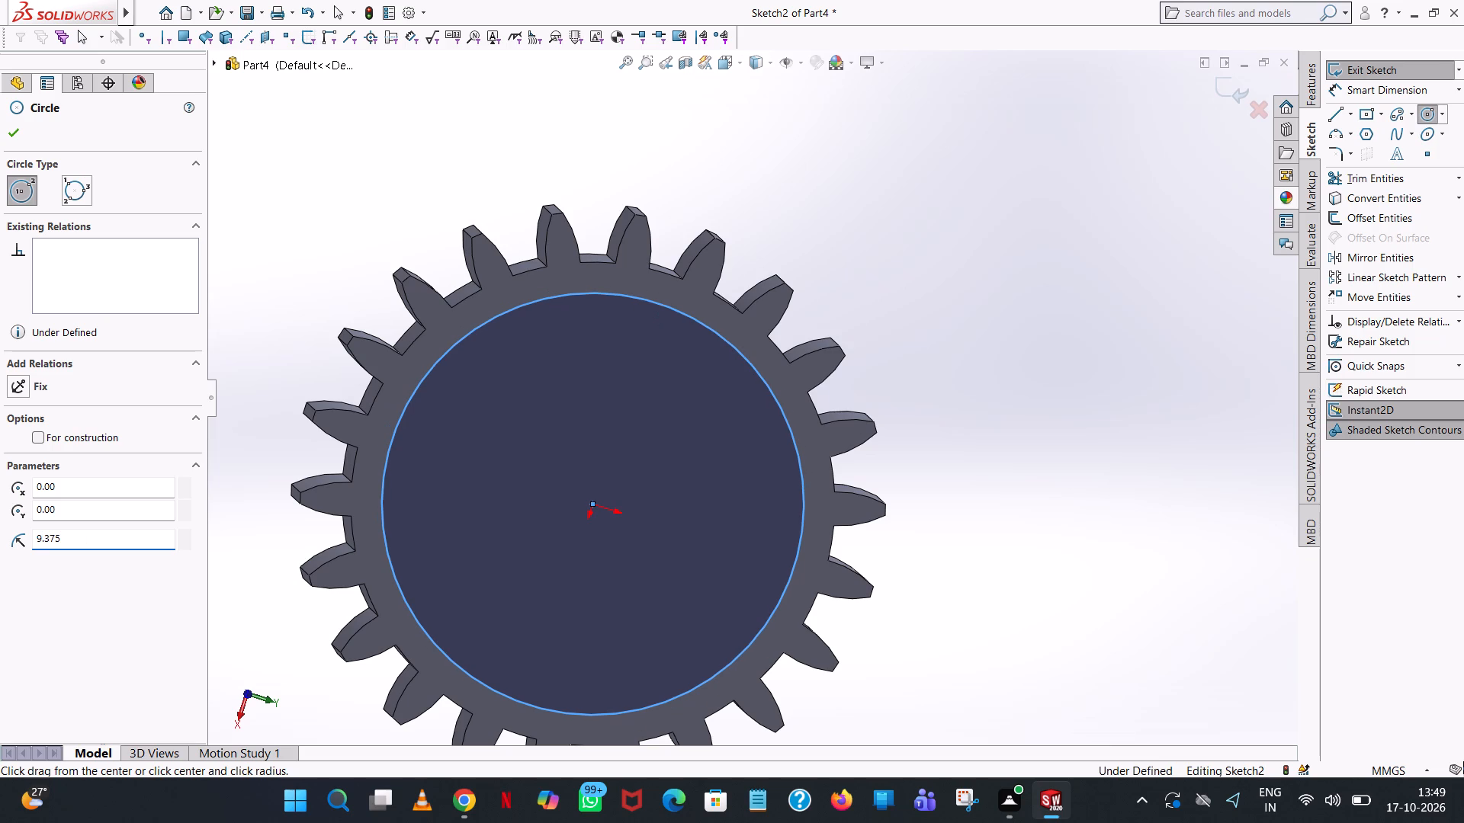
{"action": "left_click", "coordinate": [11, 136]}
{"action": "left_click", "coordinate": [738, 197]}
Add a diameter dimension to the sketched circle on the gear face, accepting its current value.
{"action": "left_click", "coordinate": [1363, 85]}
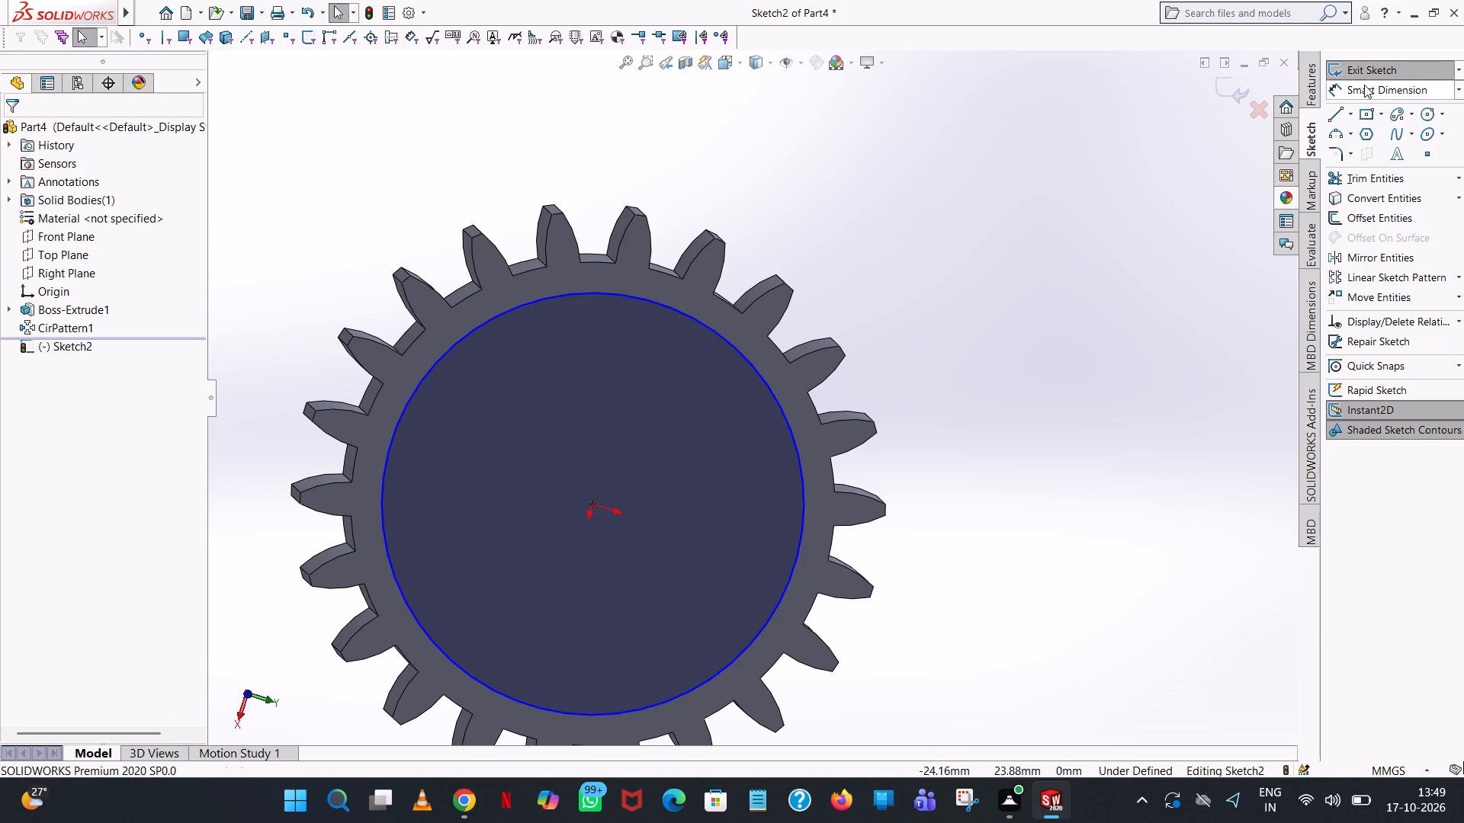
{"action": "left_click", "coordinate": [786, 414]}
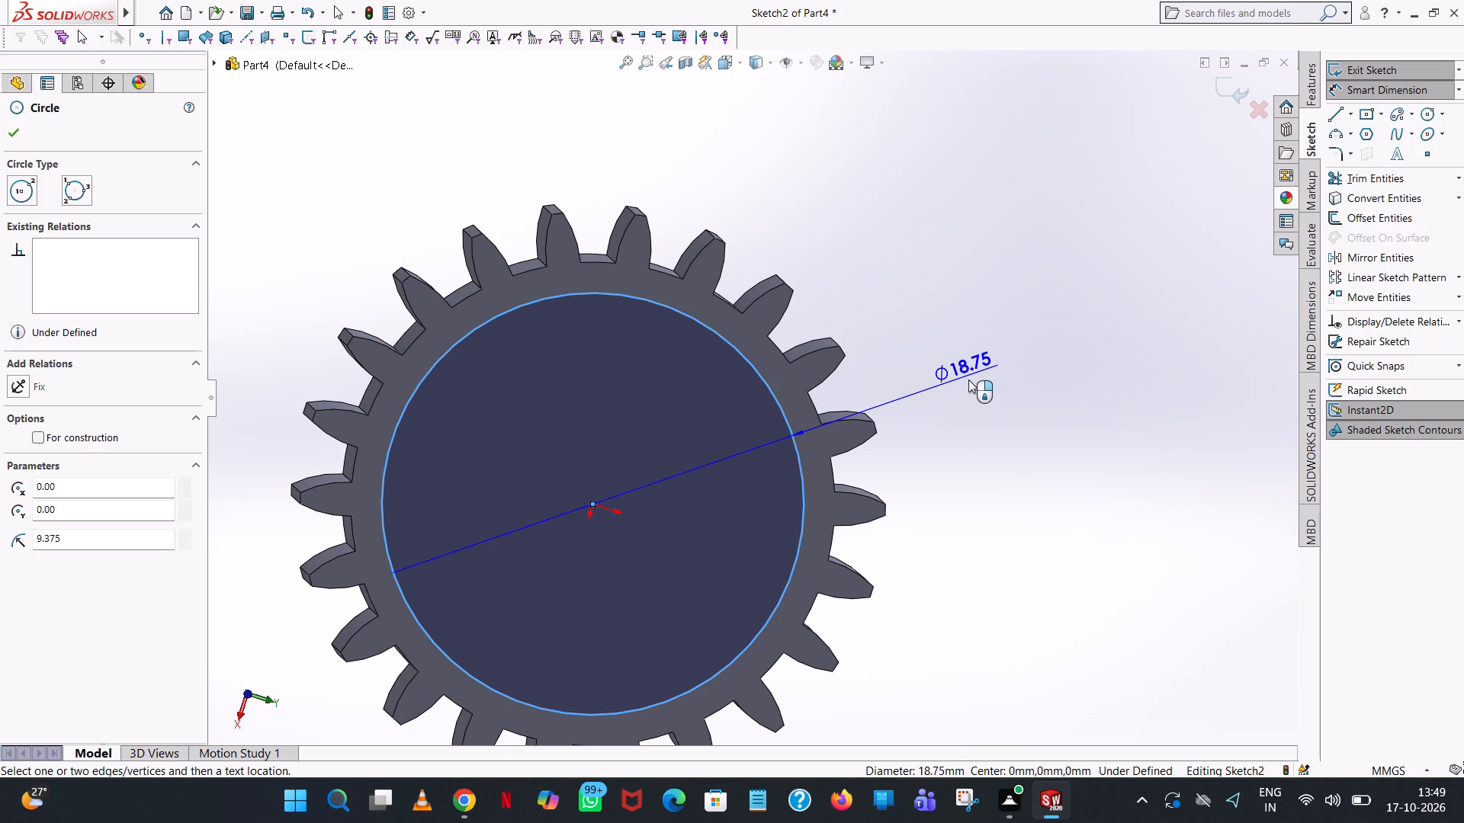
{"action": "left_click", "coordinate": [980, 371]}
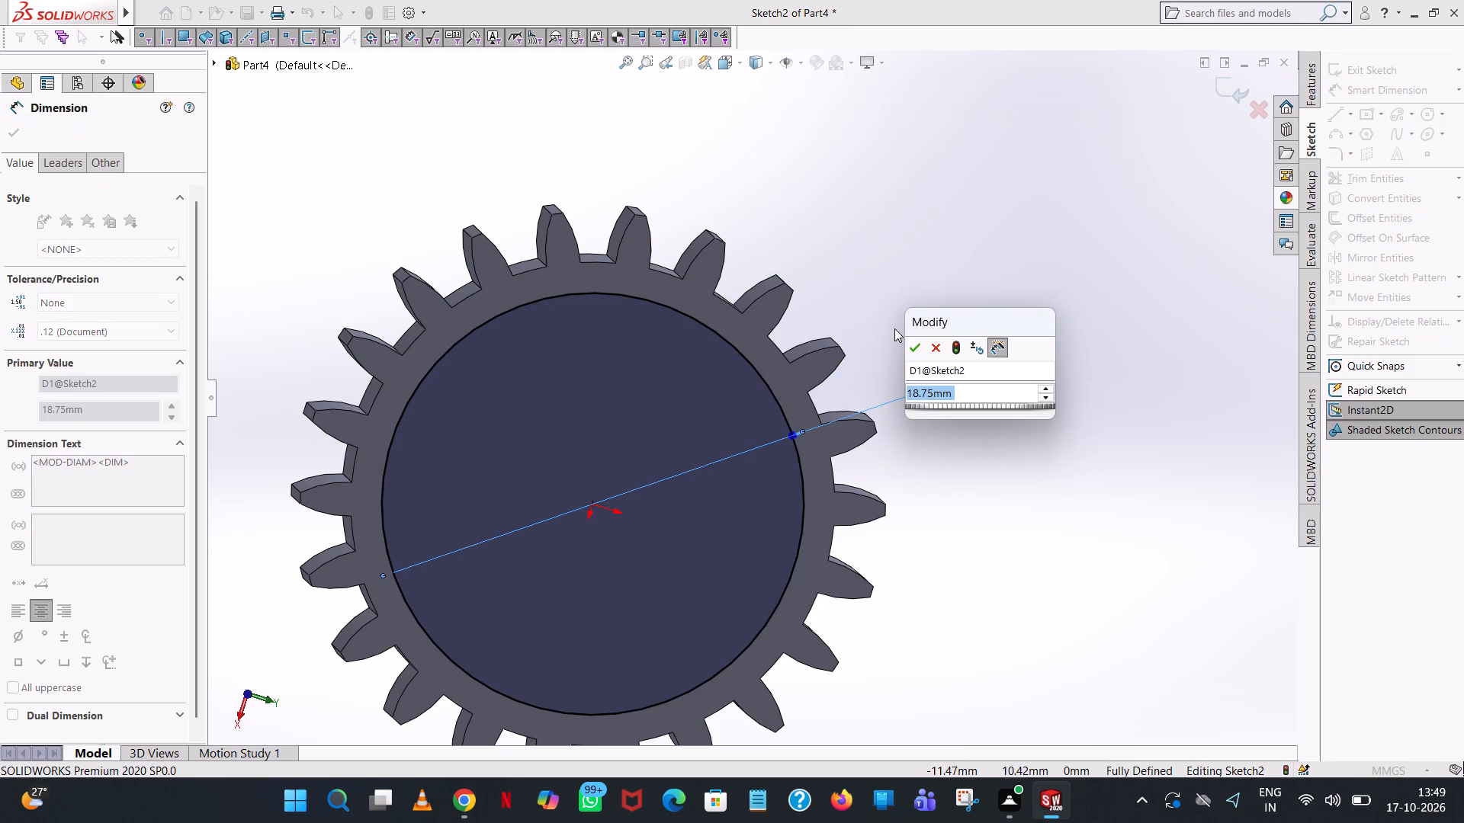
{"action": "left_click", "coordinate": [907, 341]}
{"action": "left_click", "coordinate": [917, 235]}
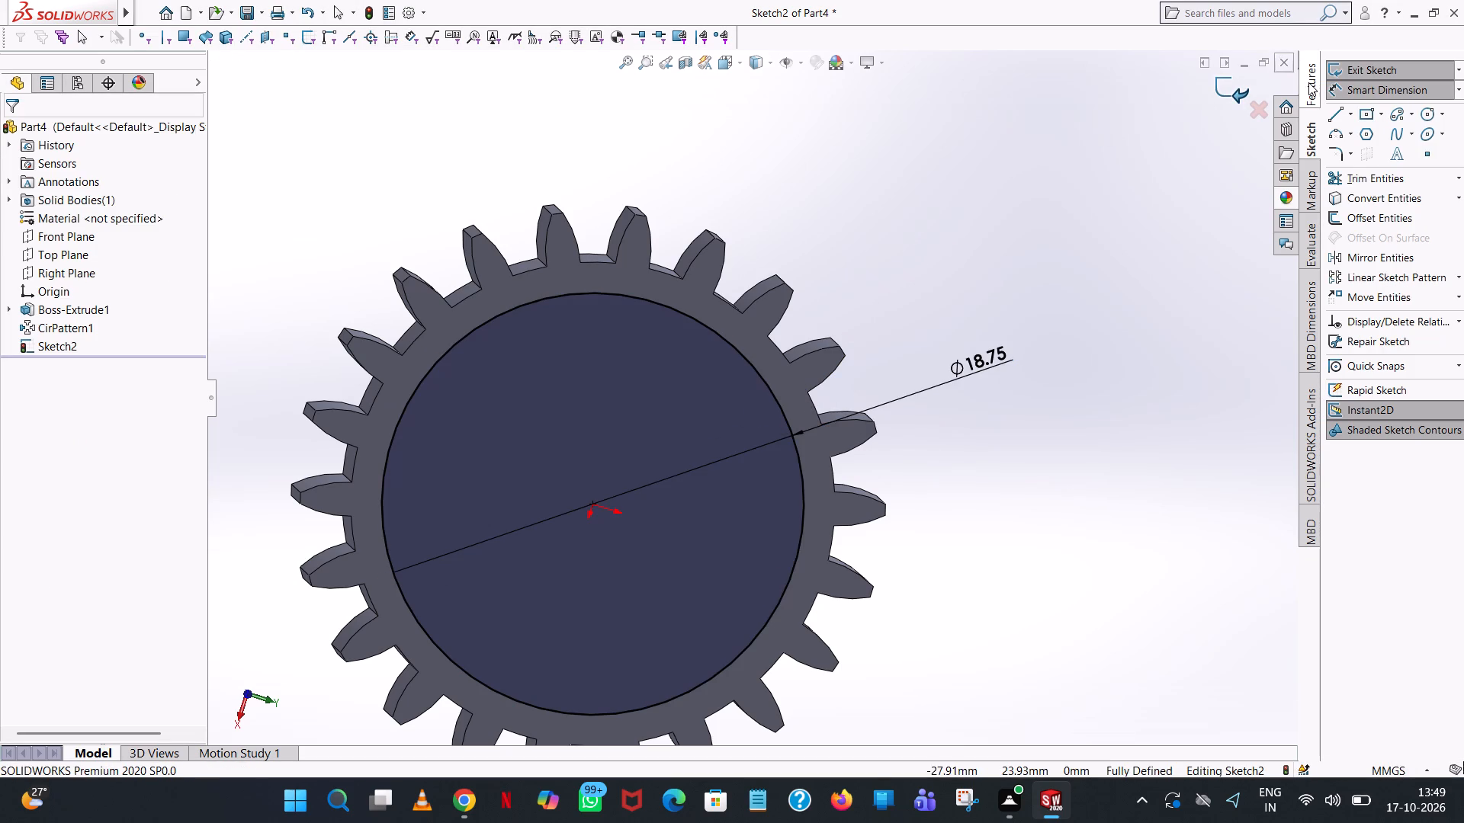
Cut-extrude the circle as a blind recess 1.5 mm deep into the gear face.
{"action": "left_click", "coordinate": [1308, 82]}
{"action": "left_click", "coordinate": [1367, 172]}
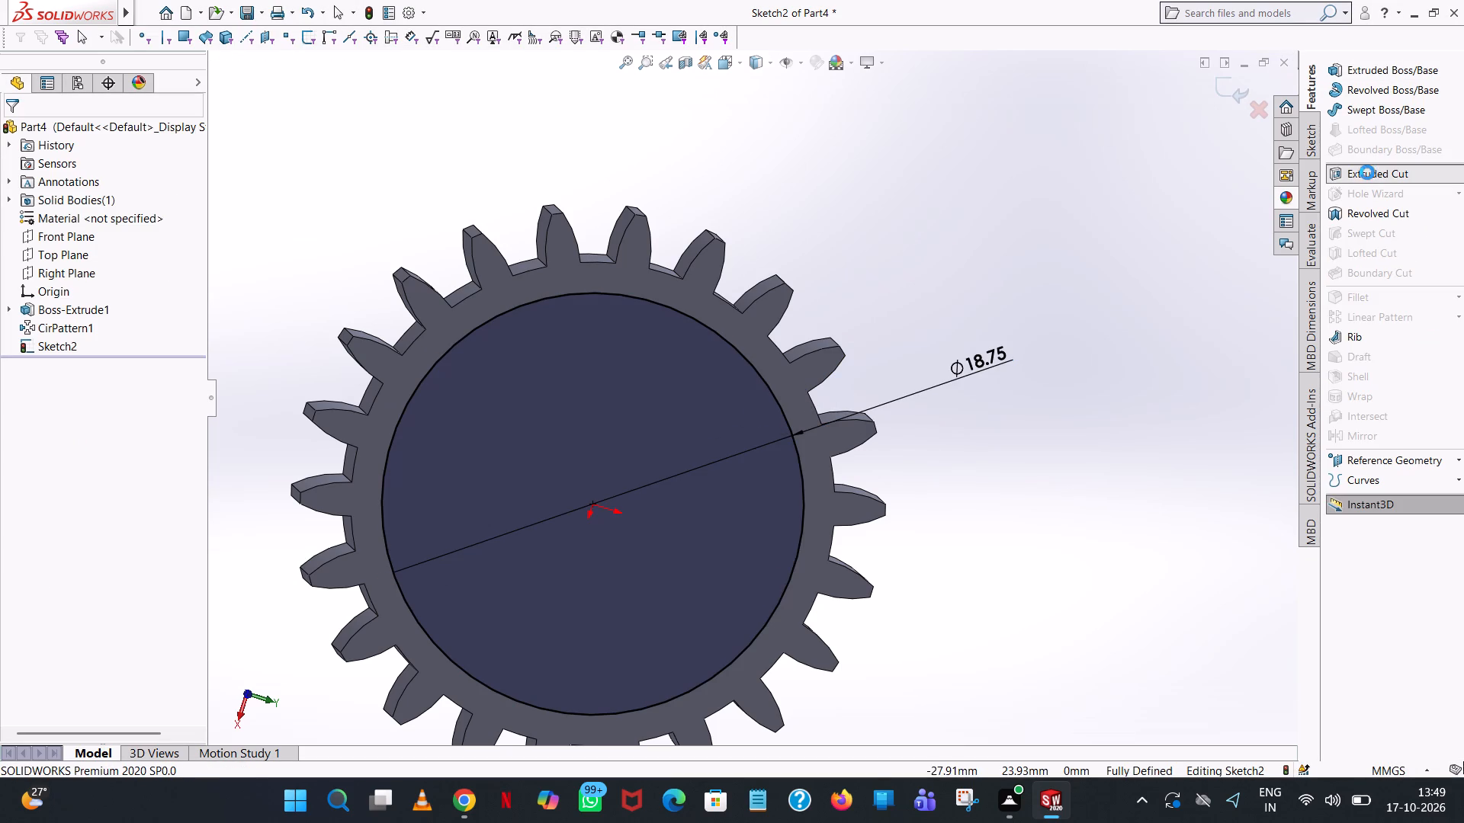
{"action": "middle_click_drag", "start_coordinate": [894, 245], "coordinate": [820, 214]}
{"action": "scroll", "coordinate": [853, 226], "scroll_direction": "up", "scroll_amount": 1}
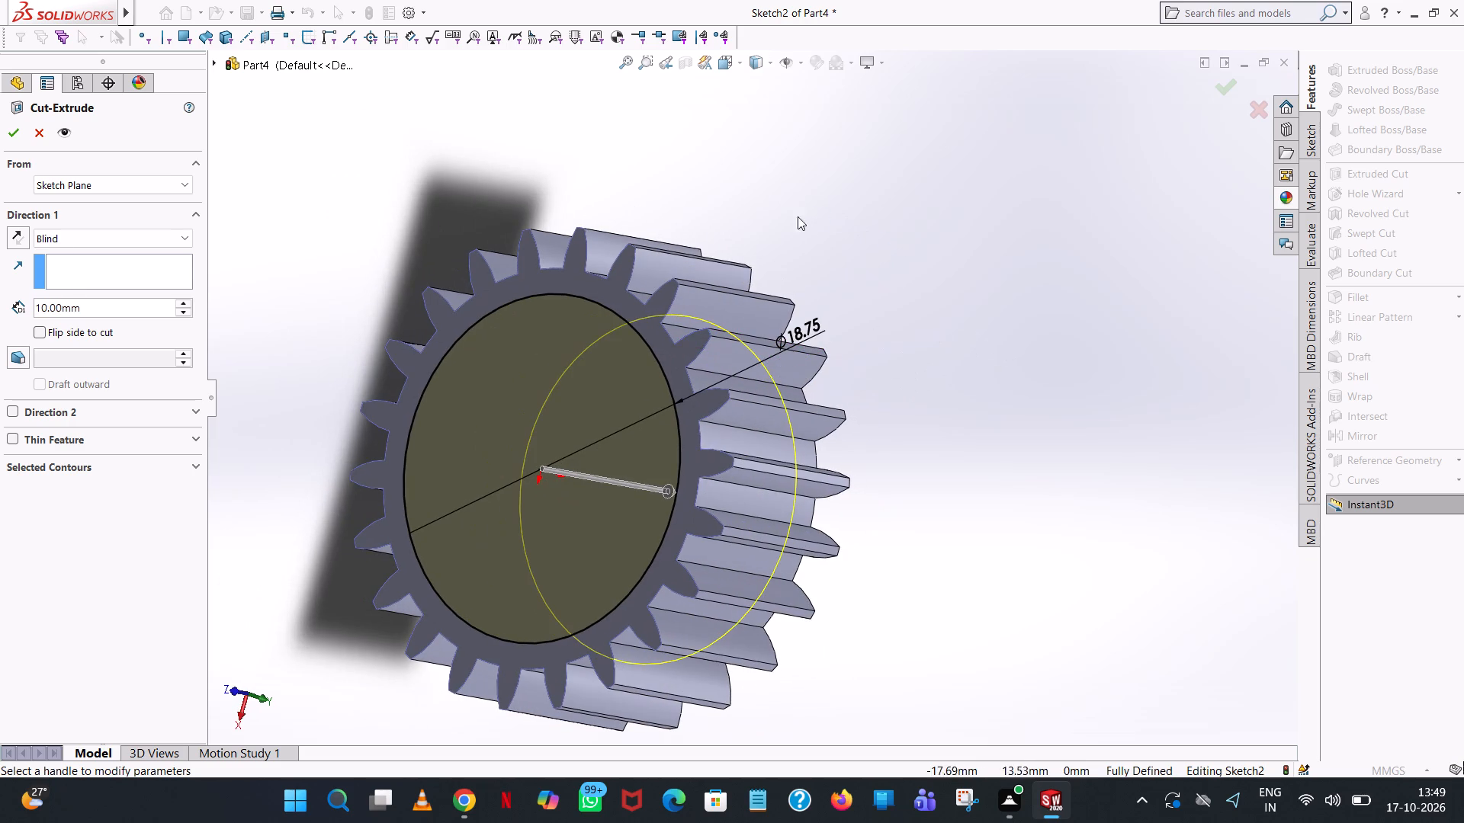
{"action": "double_click", "coordinate": [82, 304]}
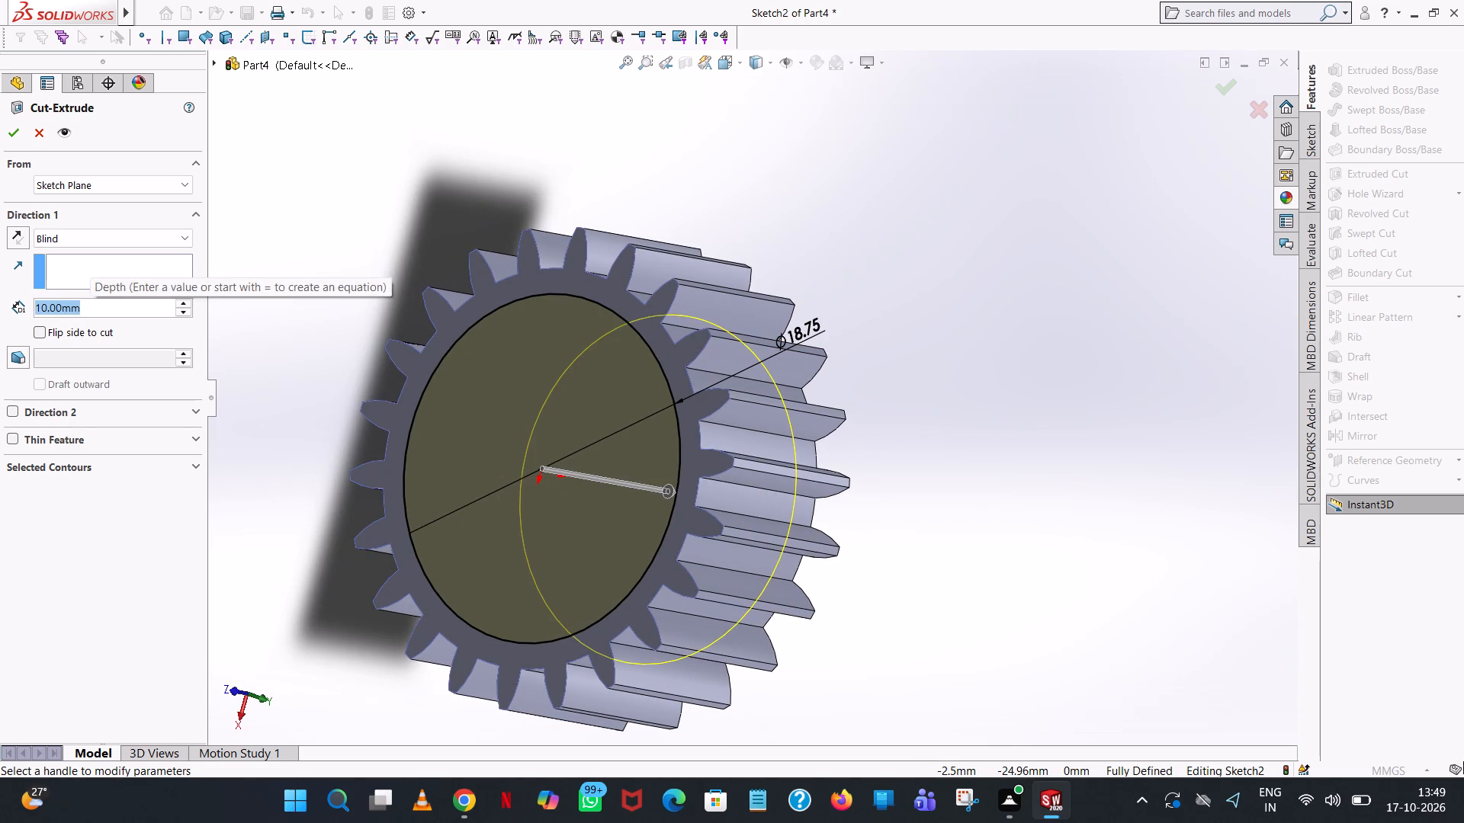
{"action": "type", "text": "1.5"}
{"action": "key", "text": "Return"}
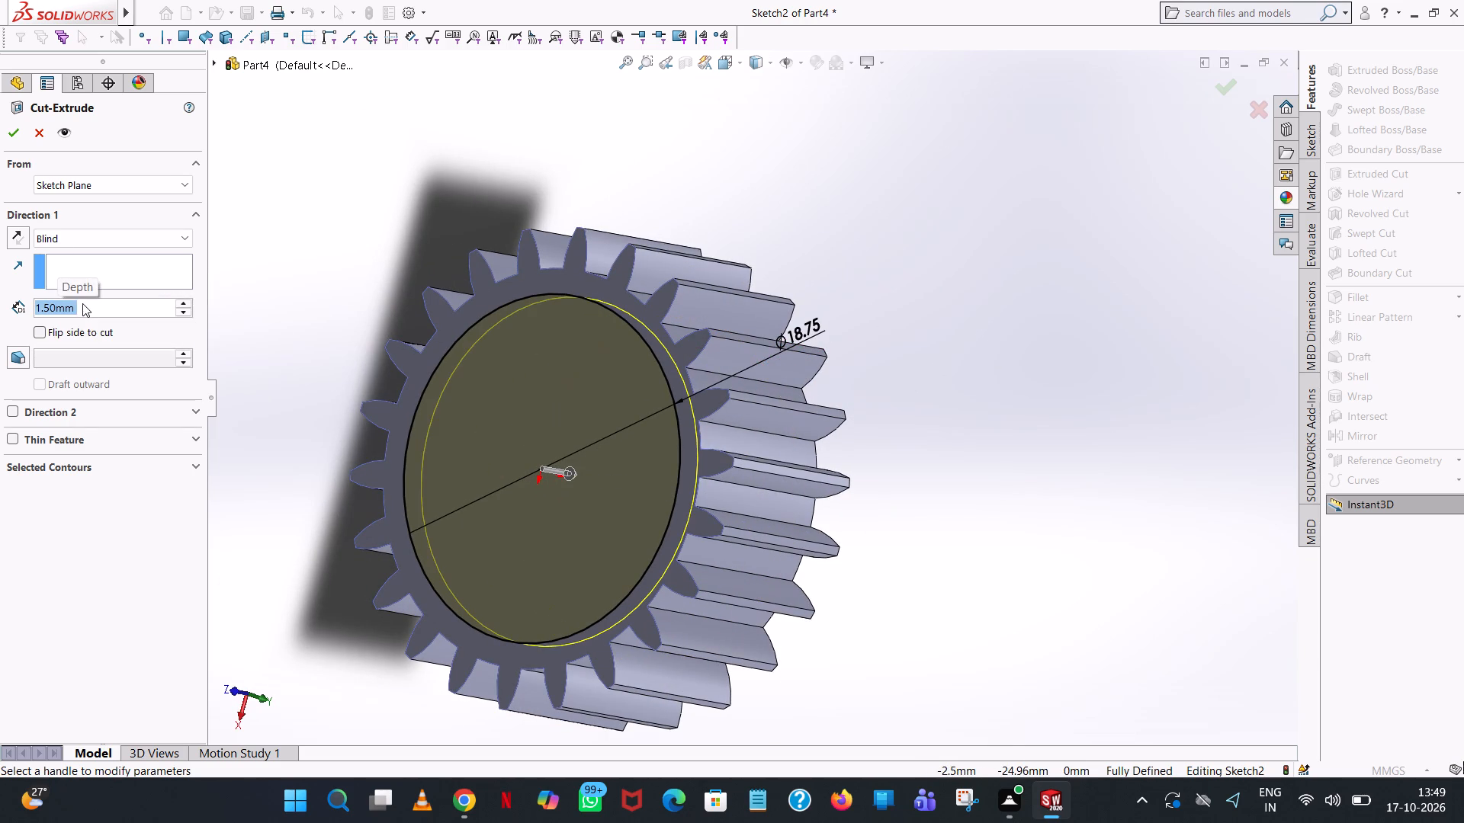
{"action": "left_click", "coordinate": [15, 135]}
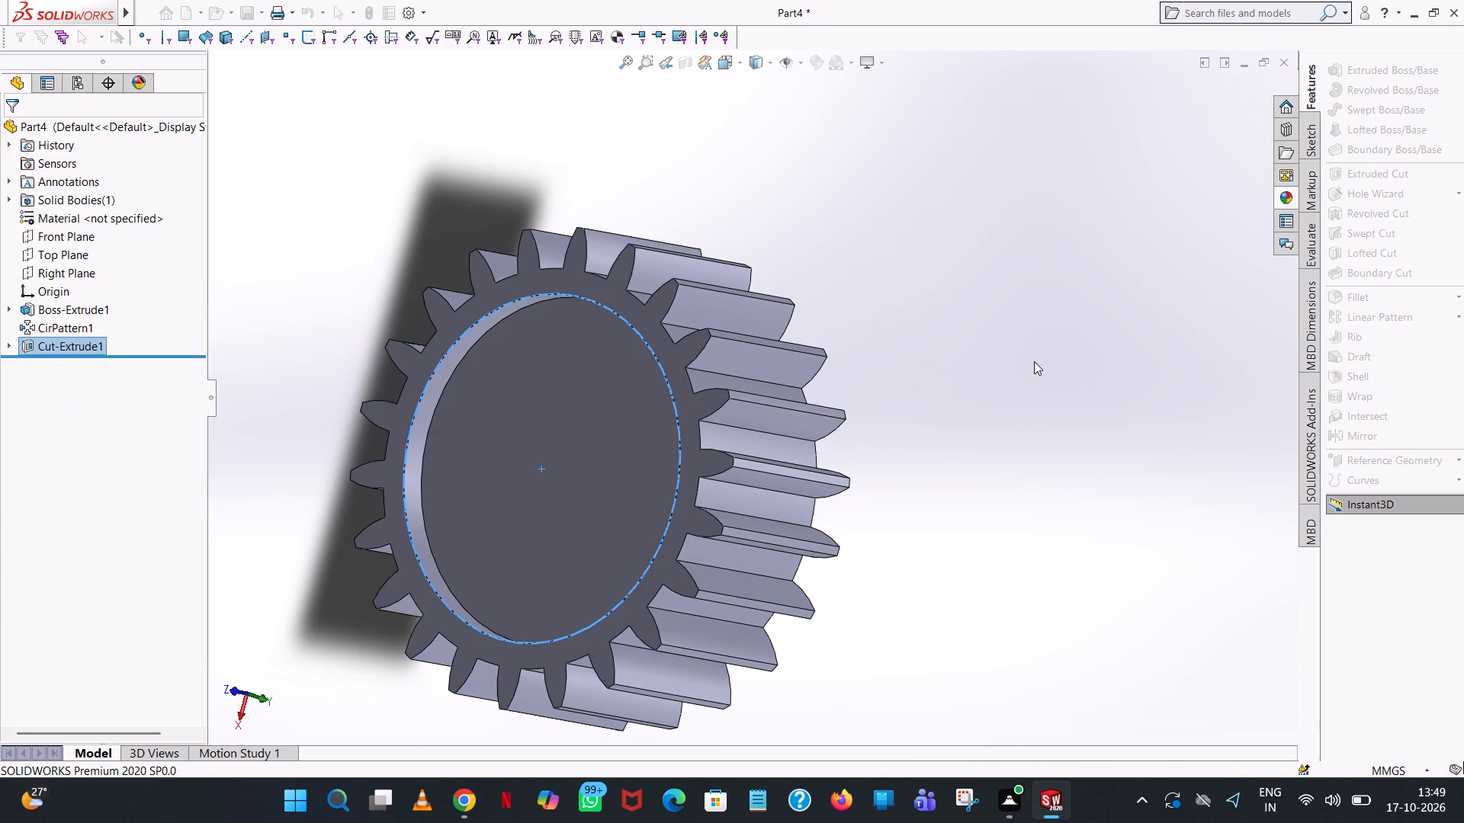
{"action": "left_click", "coordinate": [1034, 361]}
Examine how the Top, Front and Right planes lie relative to the recessed gear from several angles.
{"action": "middle_click_drag", "start_coordinate": [971, 379], "coordinate": [913, 392]}
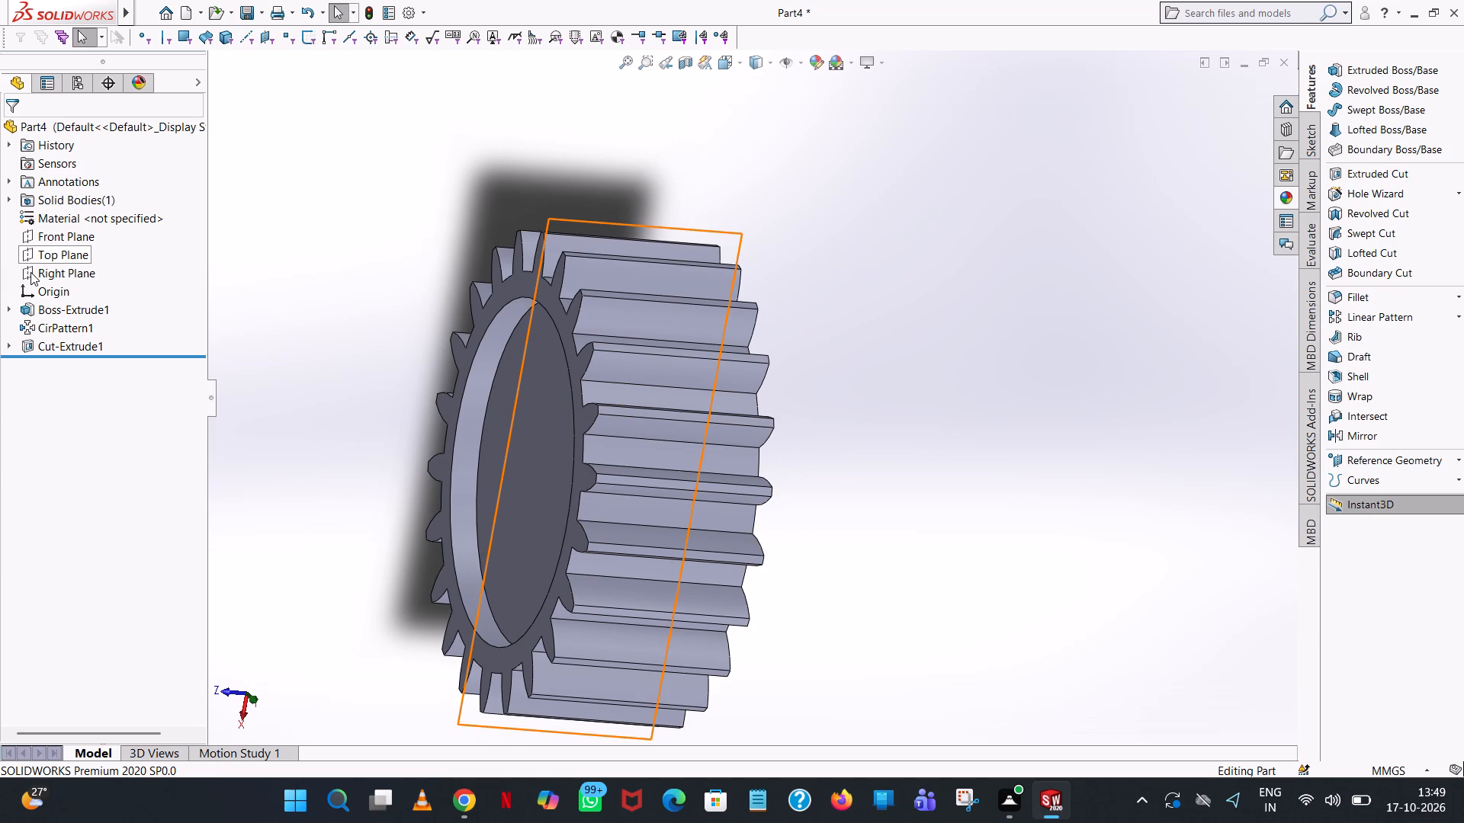
{"action": "left_click", "coordinate": [36, 262]}
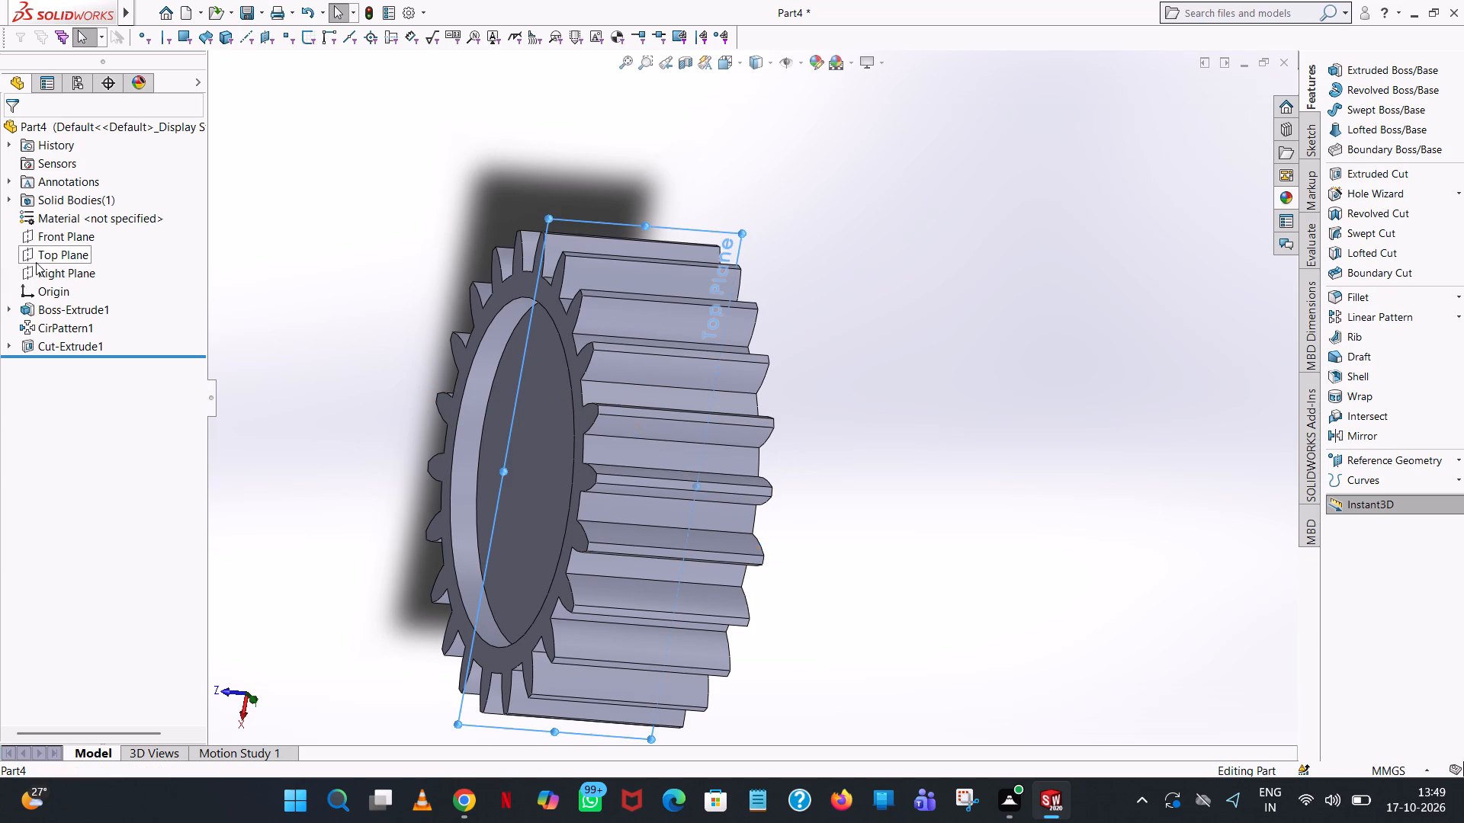
{"action": "scroll", "coordinate": [274, 252], "scroll_direction": "up", "scroll_amount": 1}
{"action": "middle_click_drag", "start_coordinate": [274, 258], "coordinate": [278, 381]}
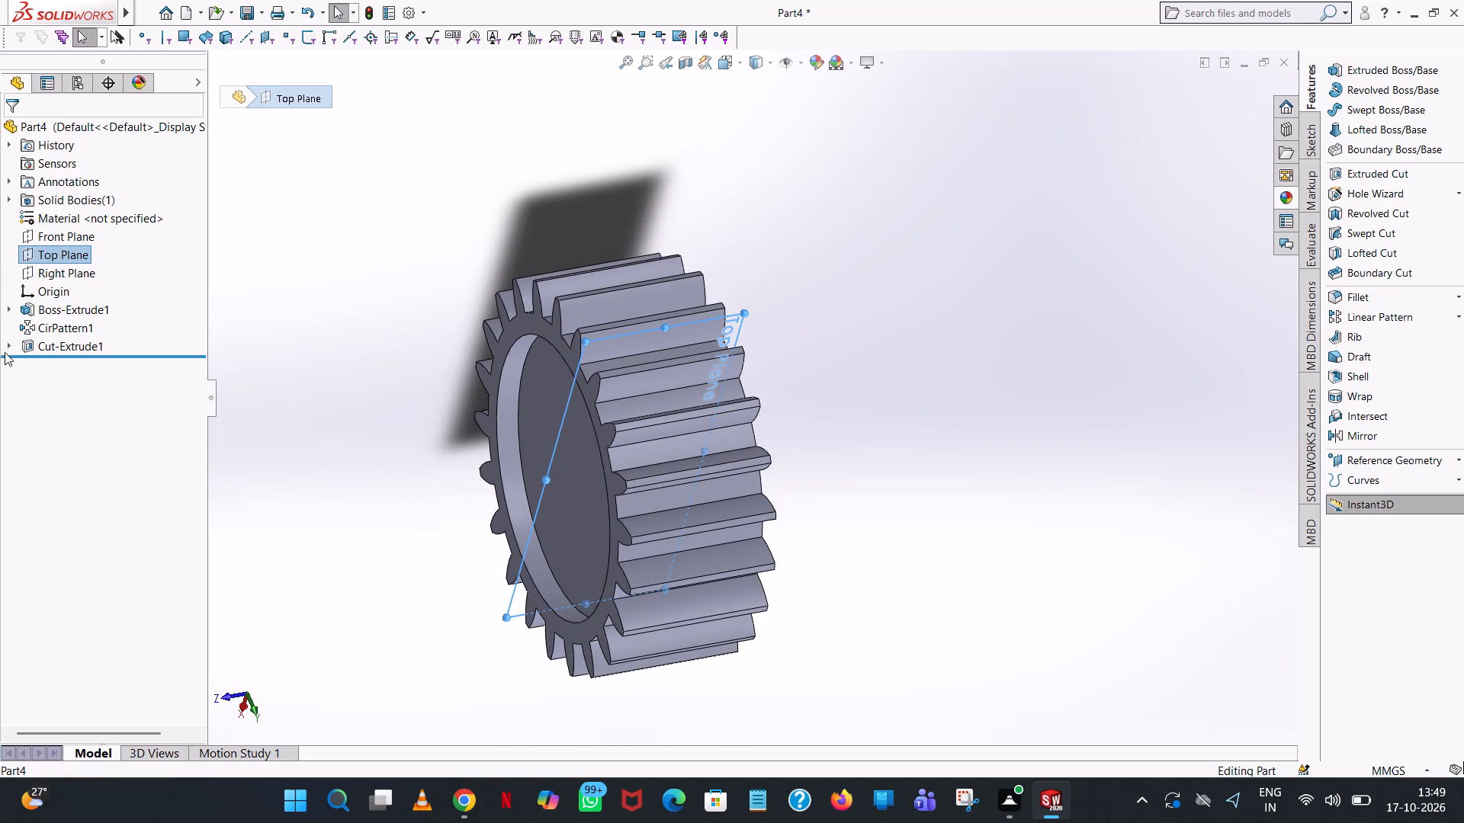
{"action": "left_click", "coordinate": [65, 238]}
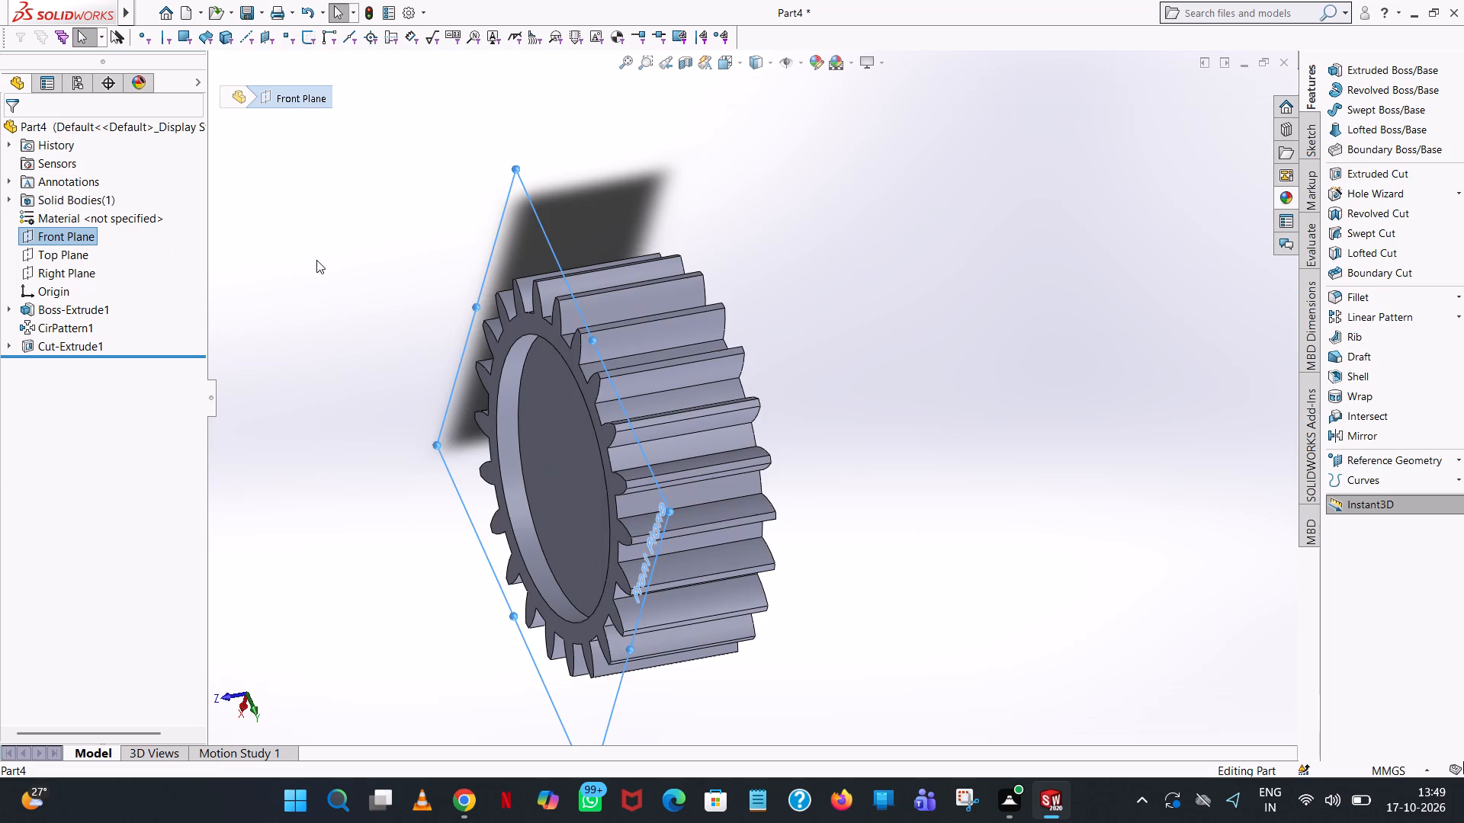
{"action": "middle_click_drag", "start_coordinate": [316, 261], "coordinate": [279, 255]}
{"action": "scroll", "coordinate": [302, 264], "scroll_direction": "up", "scroll_amount": 2}
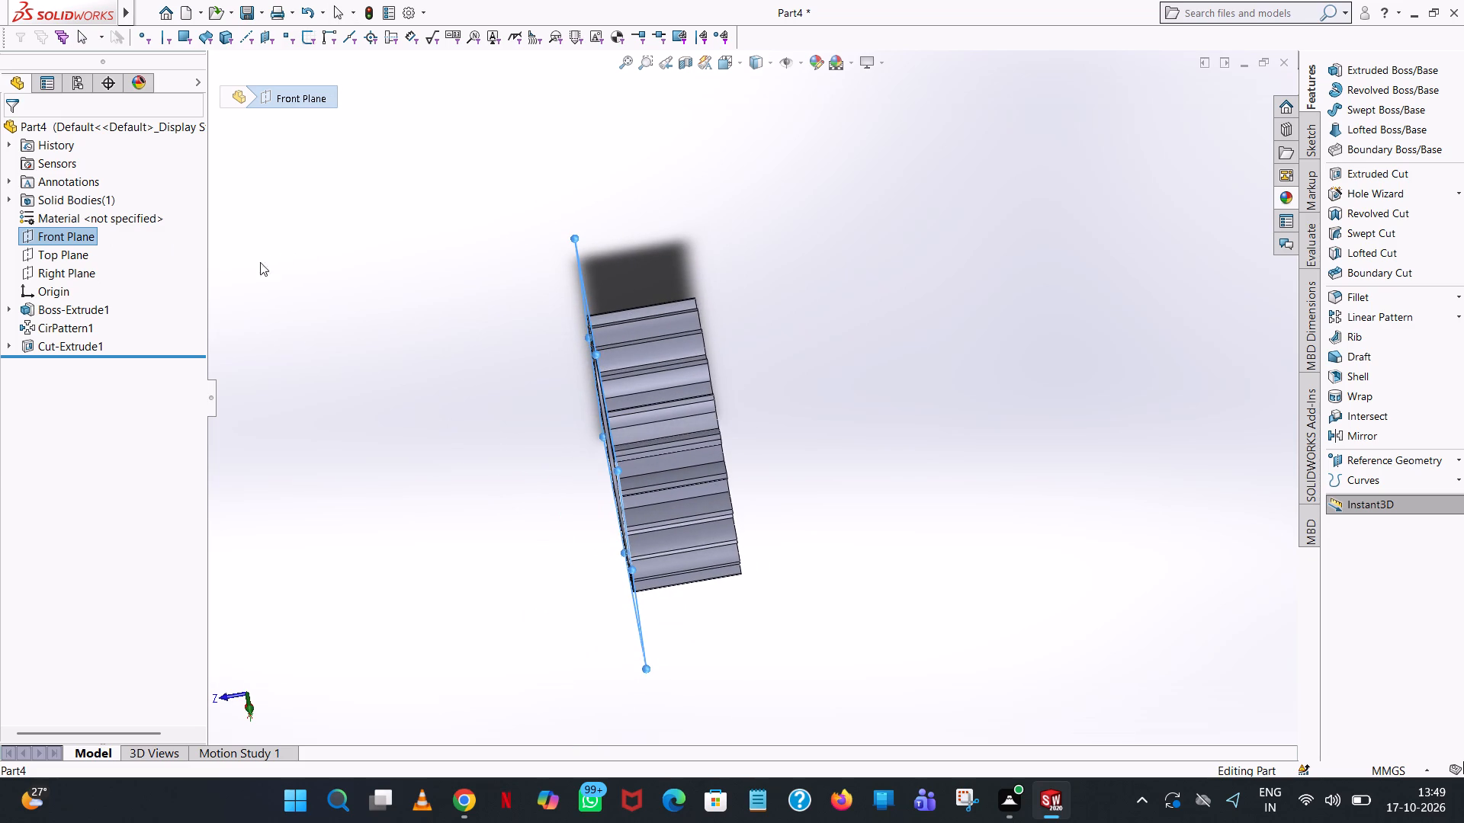
{"action": "left_click", "coordinate": [66, 251]}
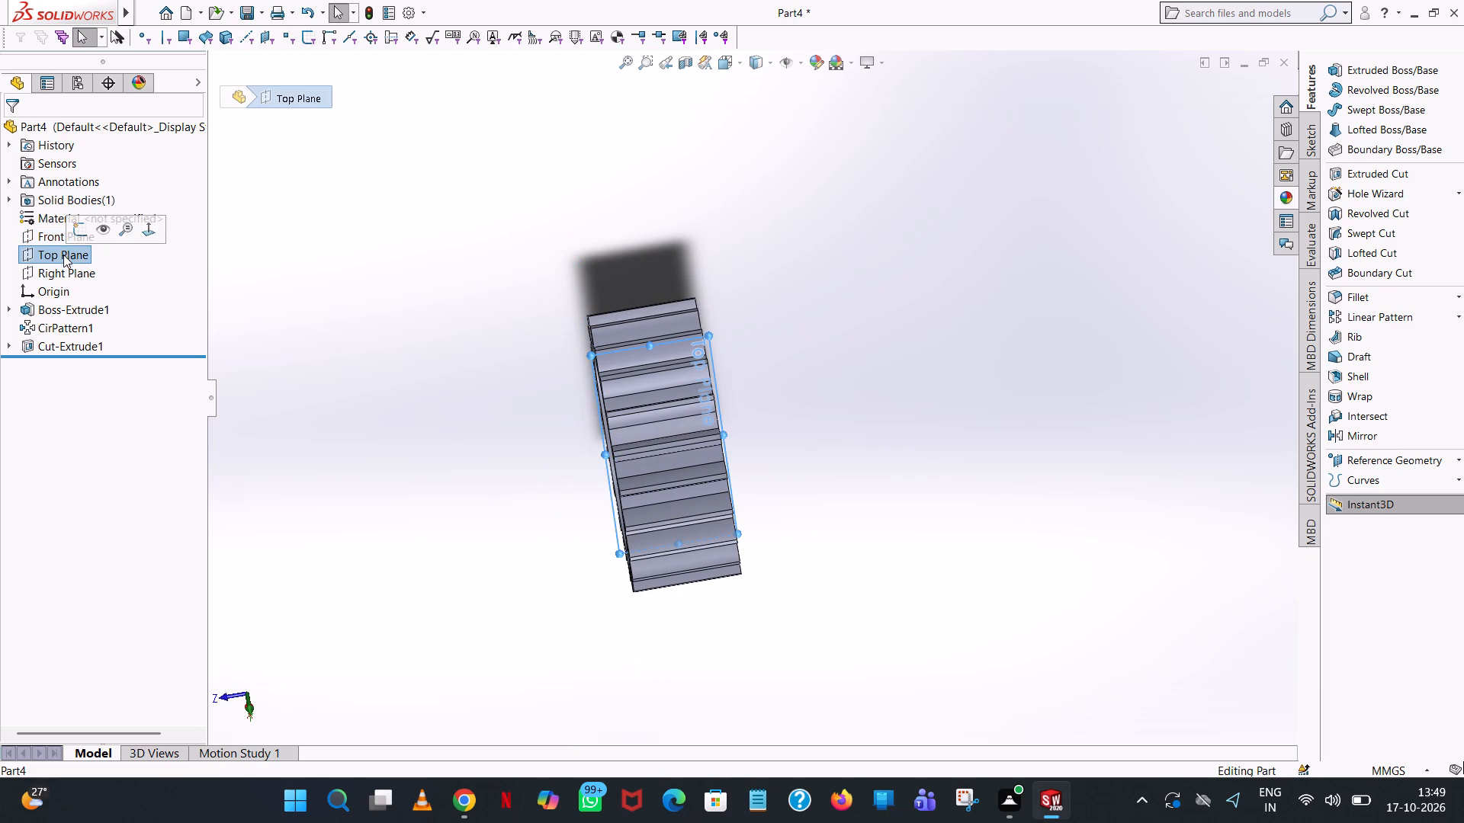
{"action": "left_click", "coordinate": [58, 271]}
{"action": "middle_click_drag", "start_coordinate": [799, 295], "coordinate": [782, 303]}
{"action": "scroll", "coordinate": [799, 295], "scroll_direction": "up", "scroll_amount": 1}
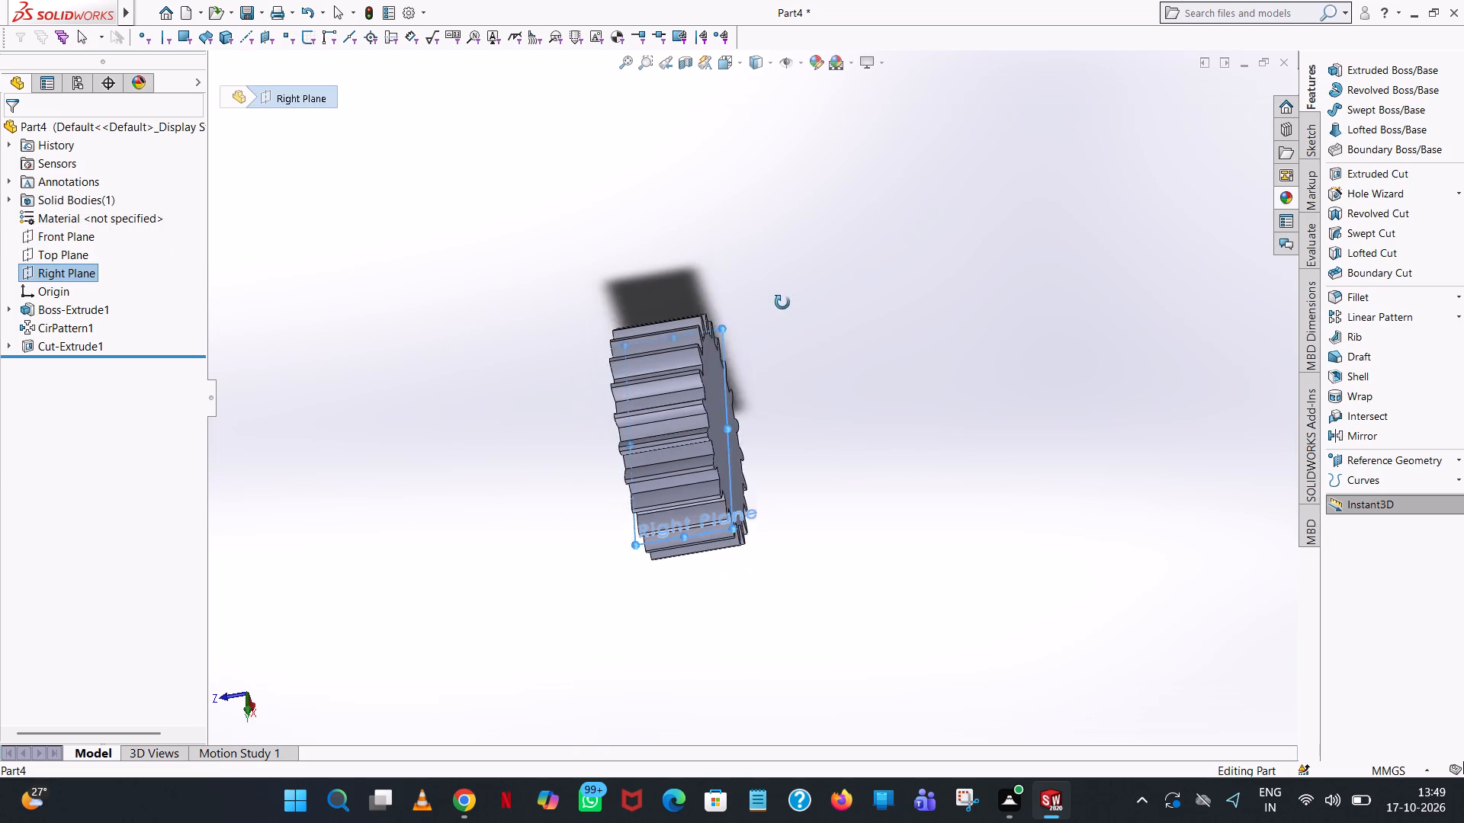
{"action": "middle_click_drag", "start_coordinate": [782, 303], "coordinate": [689, 241]}
{"action": "scroll", "coordinate": [731, 292], "scroll_direction": "up", "scroll_amount": 1}
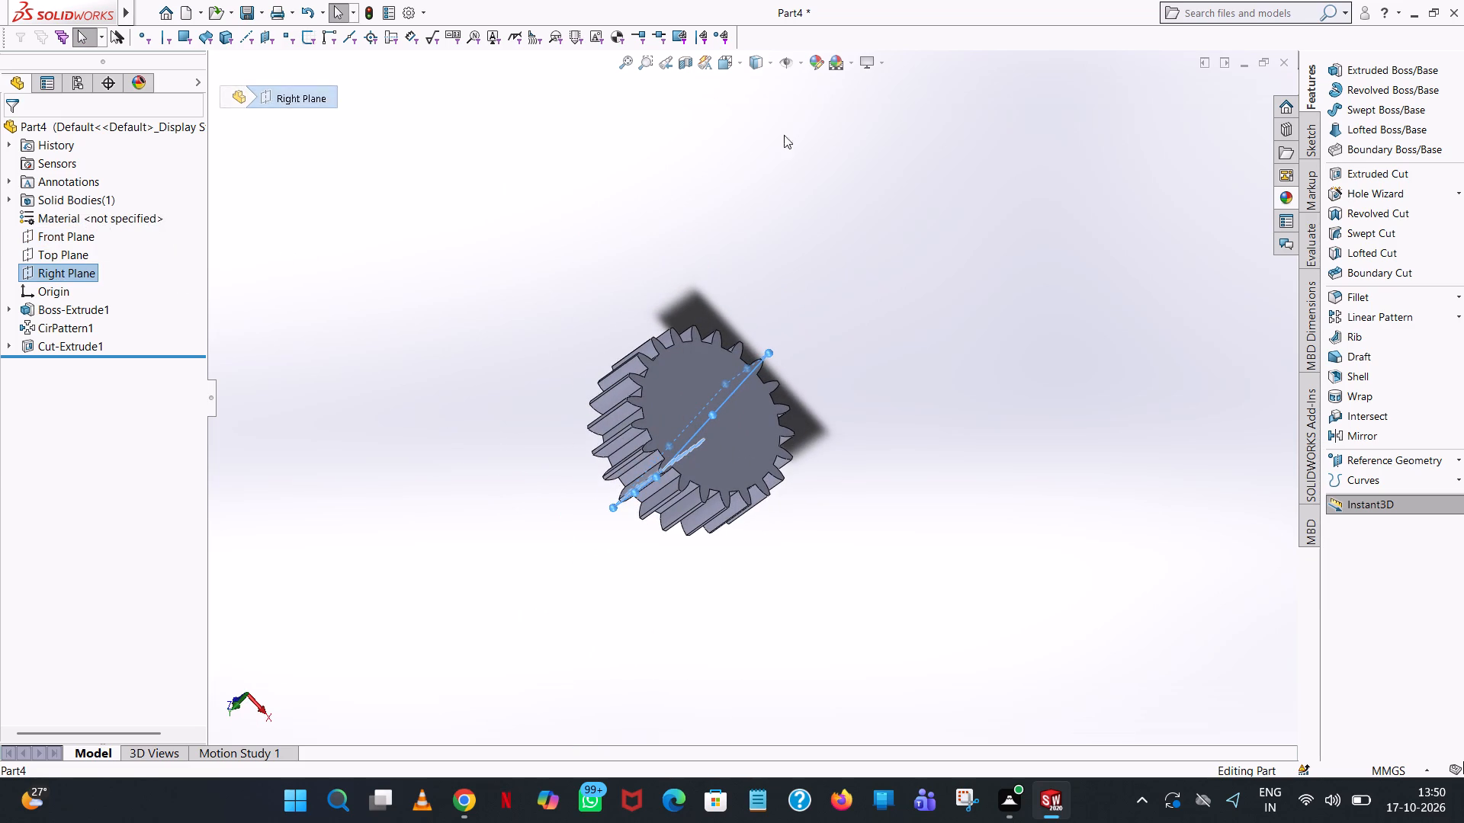
{"action": "left_click", "coordinate": [797, 135]}
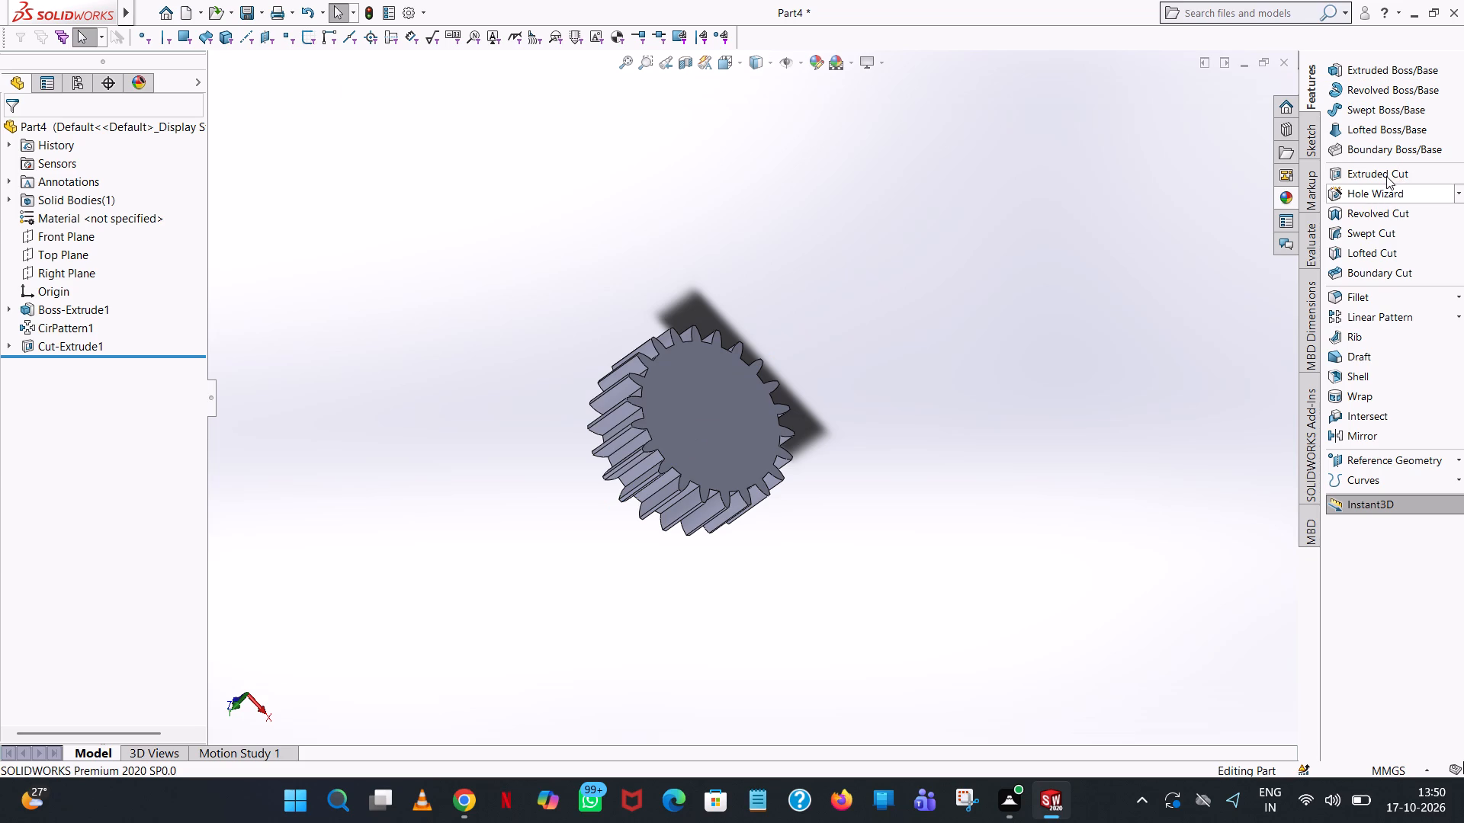
Start an extruded-cut sketch on the gear's uncut flat face and draw a circle of radius 9.375 mm centred on the origin.
{"action": "left_click", "coordinate": [1386, 176]}
{"action": "left_click", "coordinate": [701, 386]}
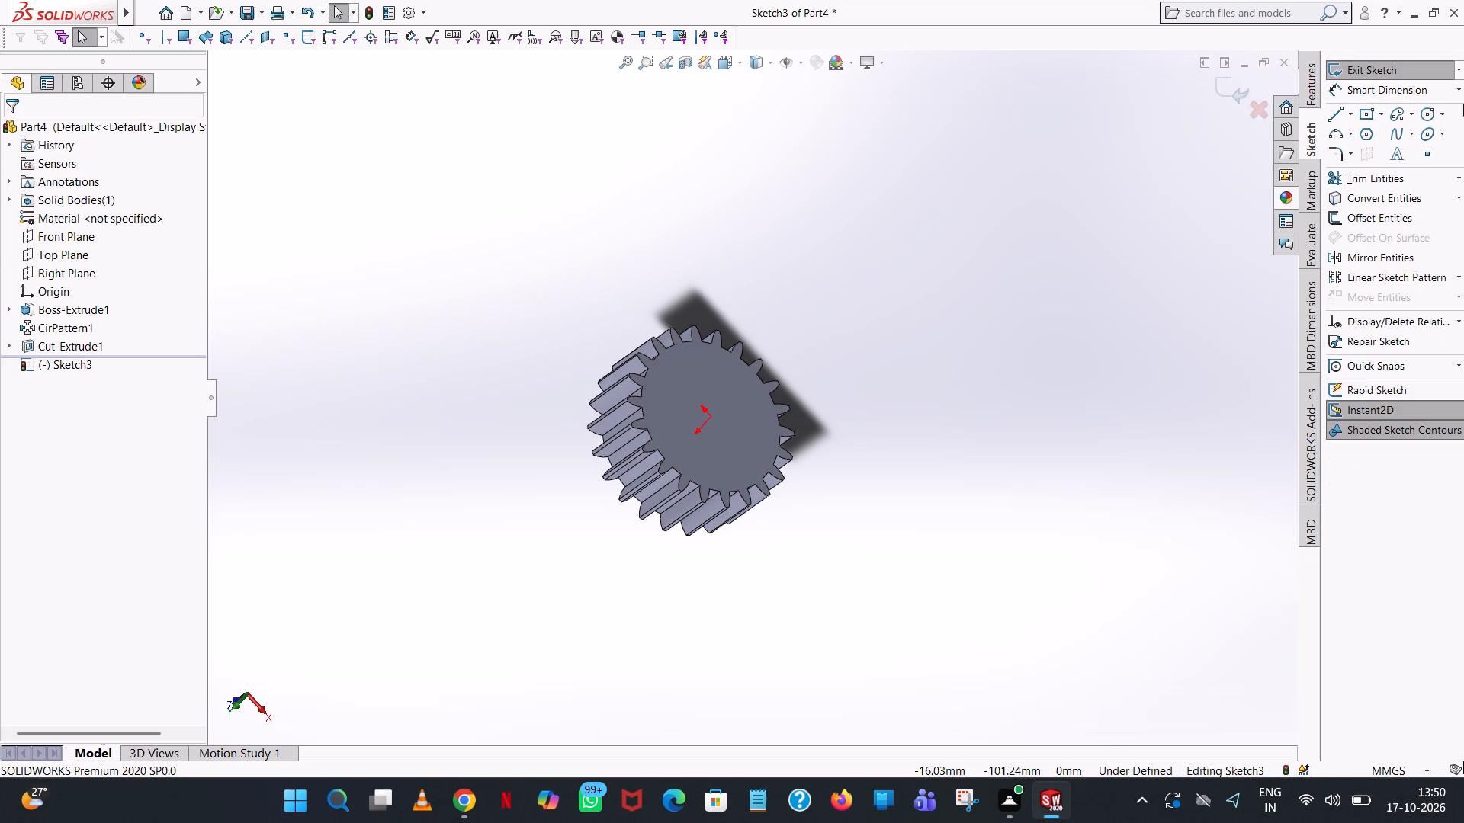
{"action": "left_click", "coordinate": [1430, 116]}
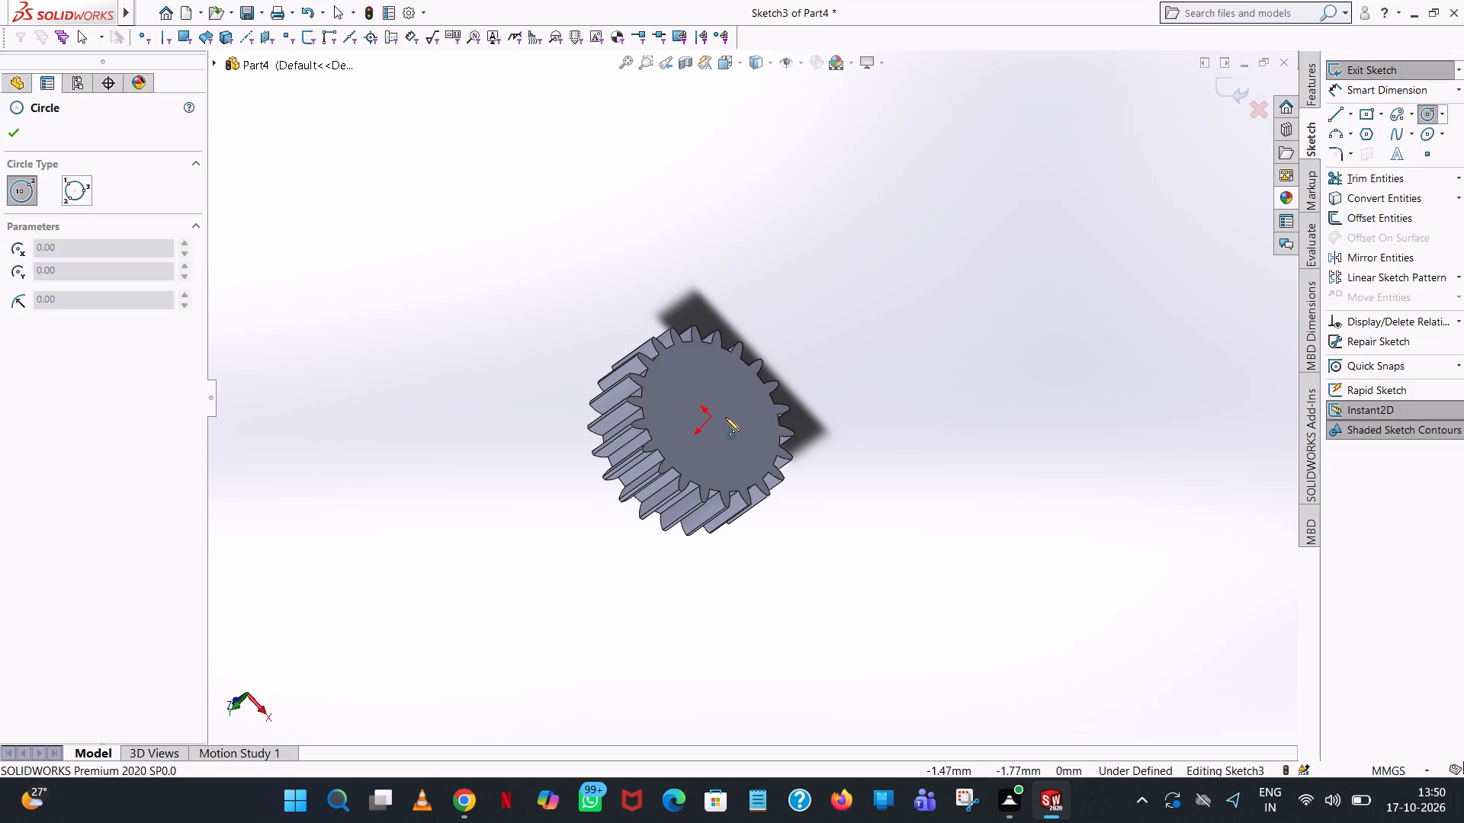
{"action": "left_click", "coordinate": [740, 66]}
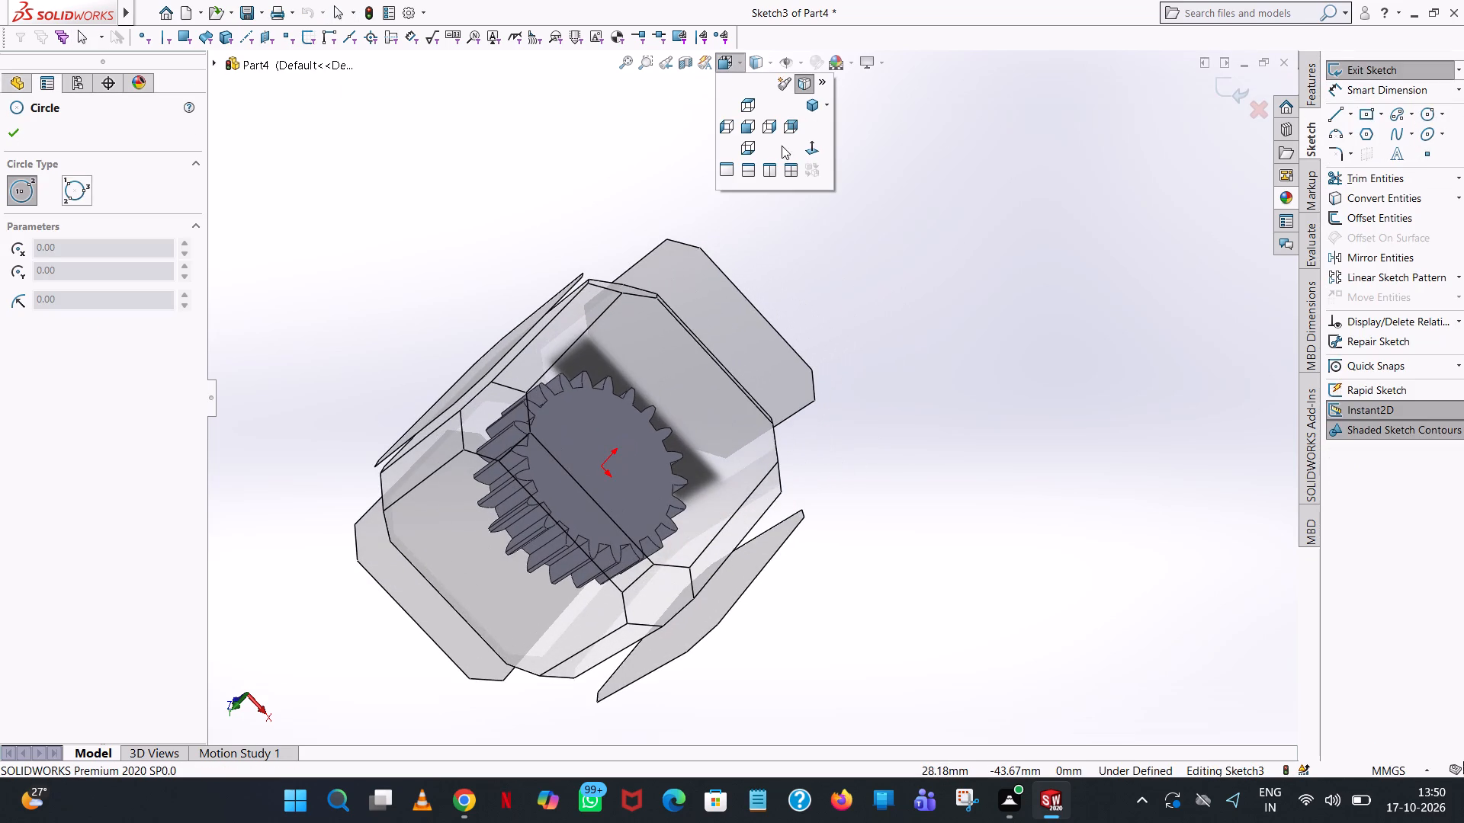
{"action": "left_click", "coordinate": [807, 149]}
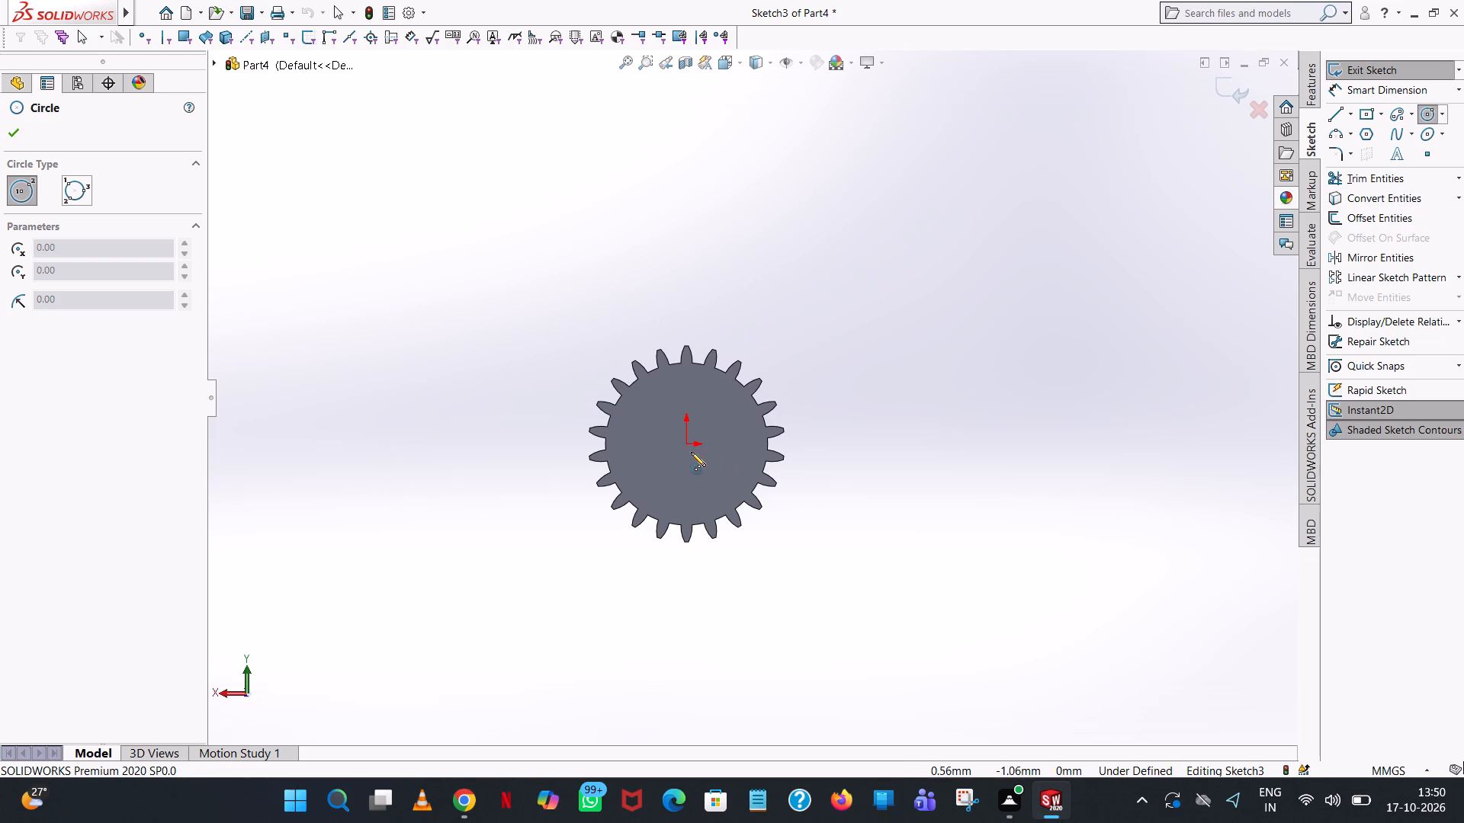
{"action": "left_click", "coordinate": [686, 447]}
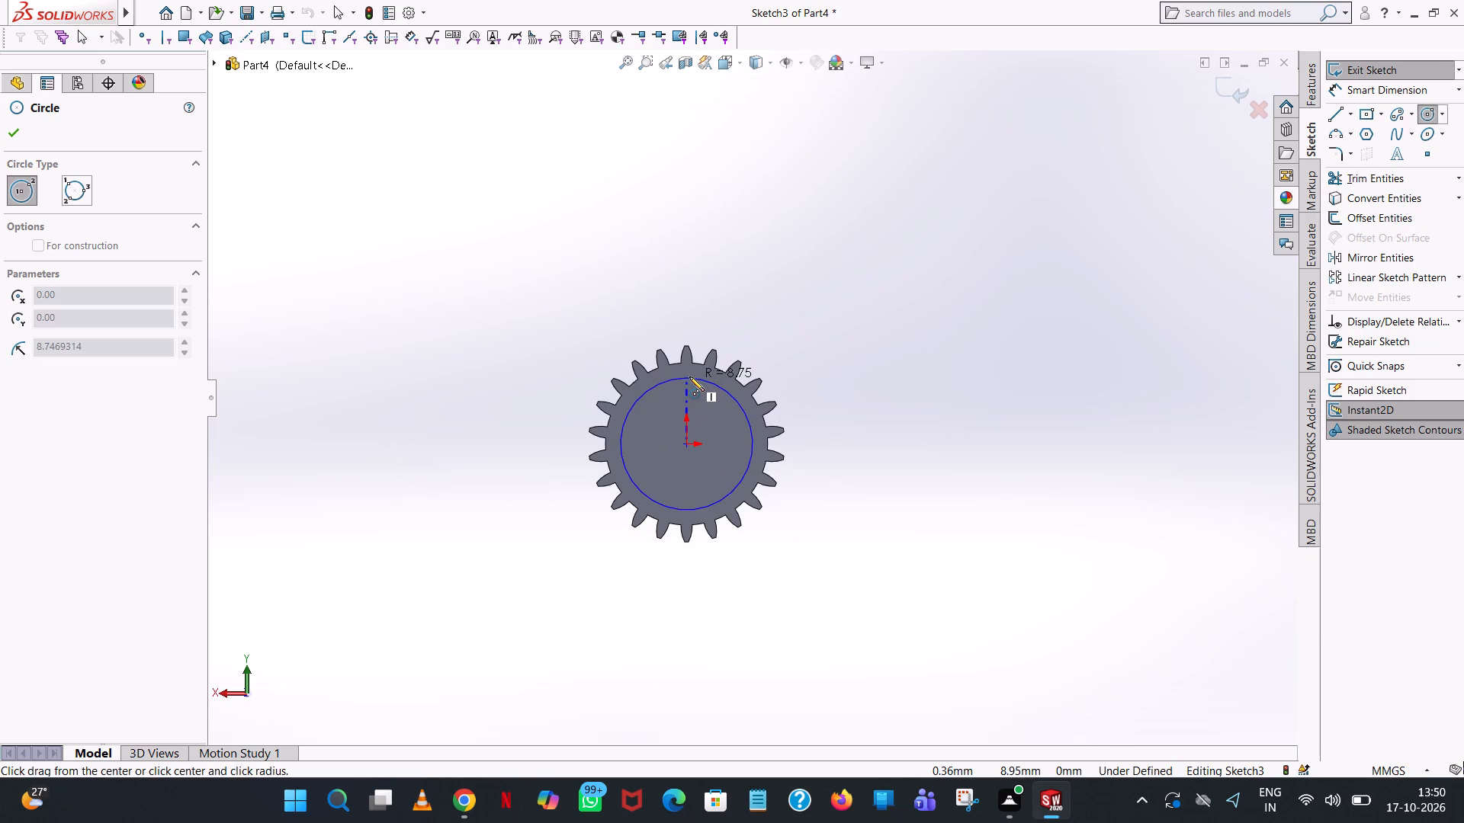
{"action": "left_click", "coordinate": [689, 376]}
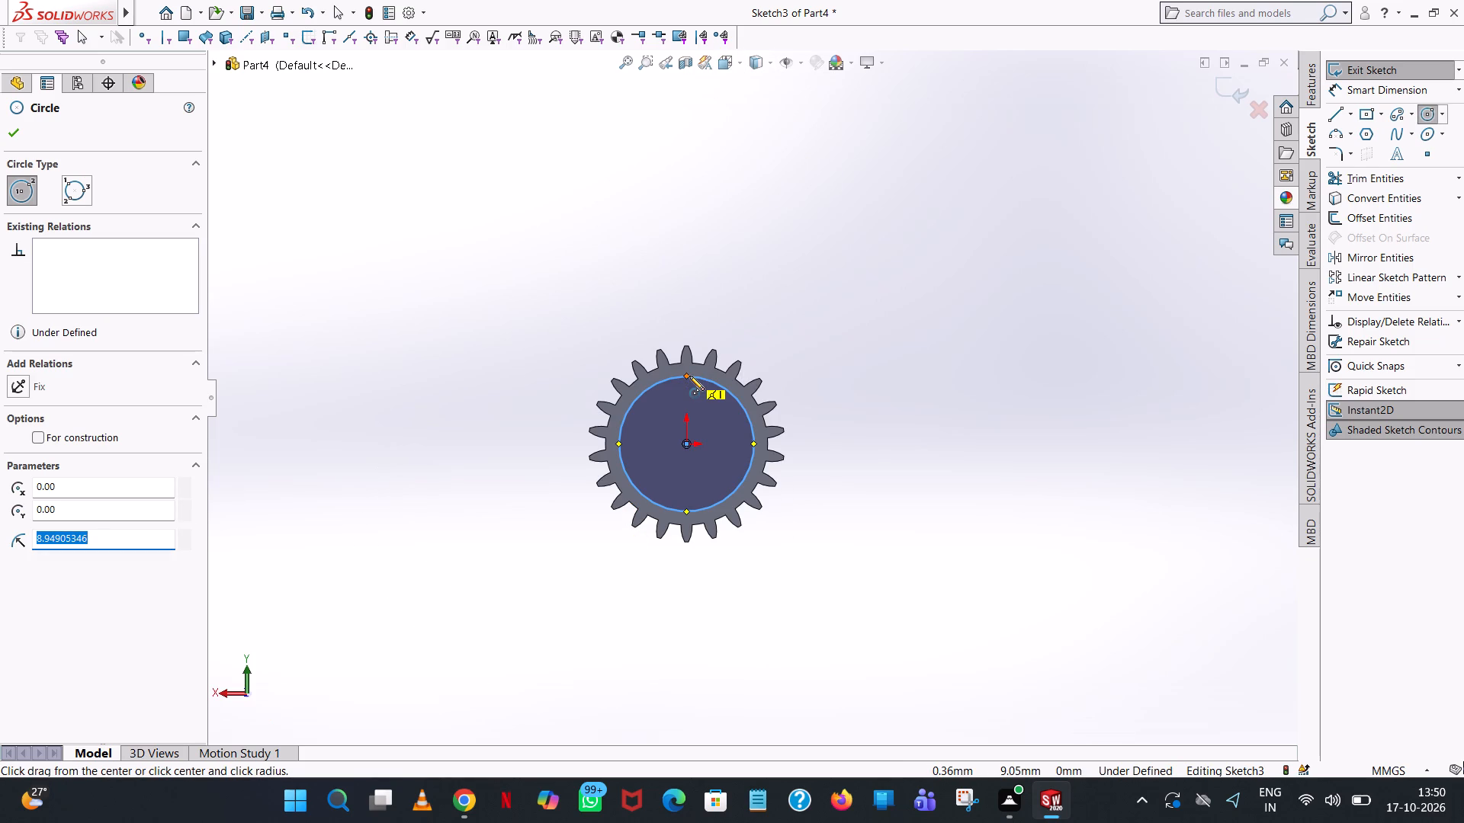
{"action": "type", "text": "18.75/2"}
{"action": "key", "text": "Return"}
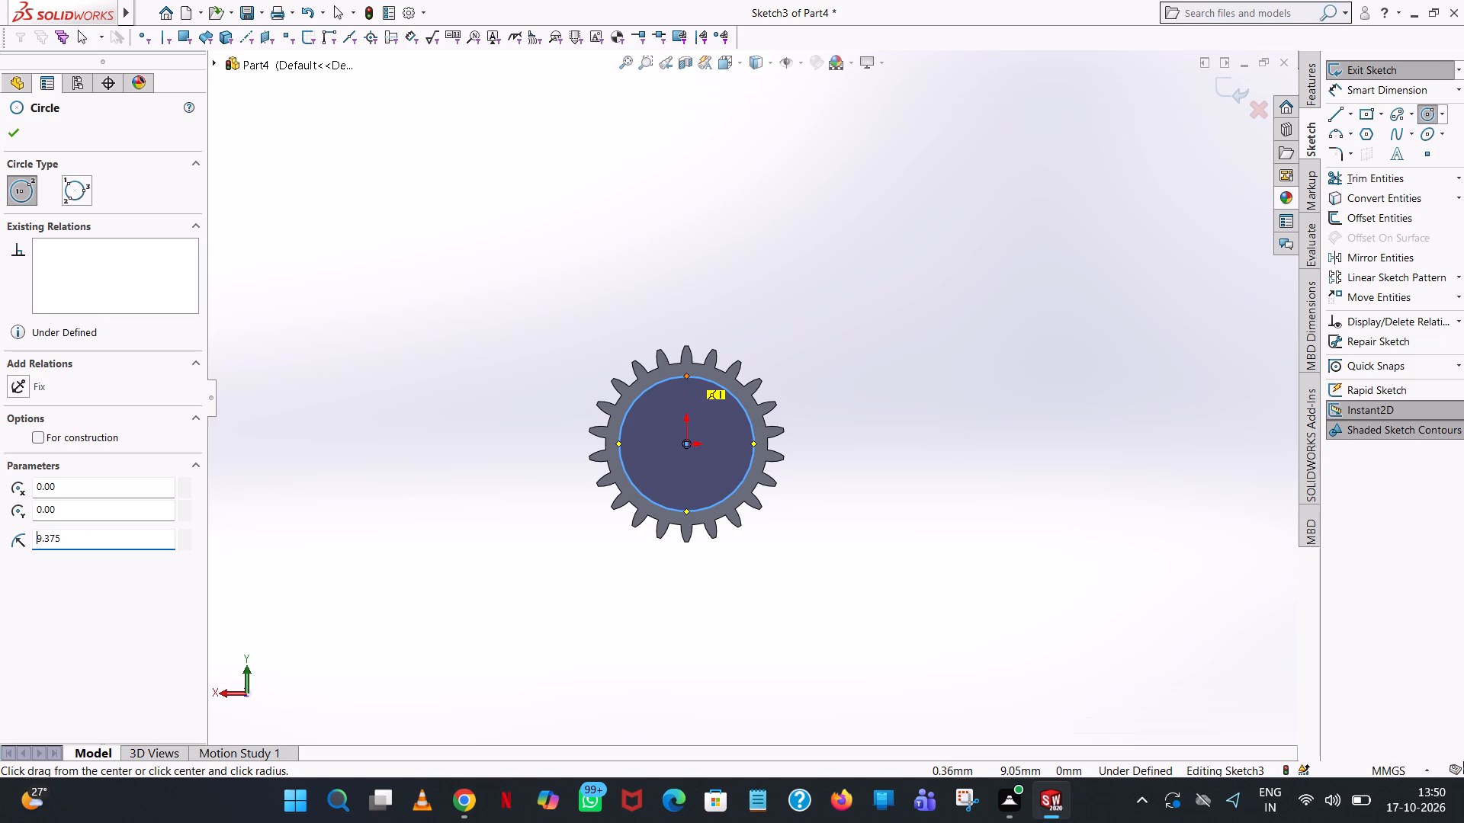
{"action": "right_click", "coordinate": [778, 277]}
{"action": "left_click", "coordinate": [791, 286]}
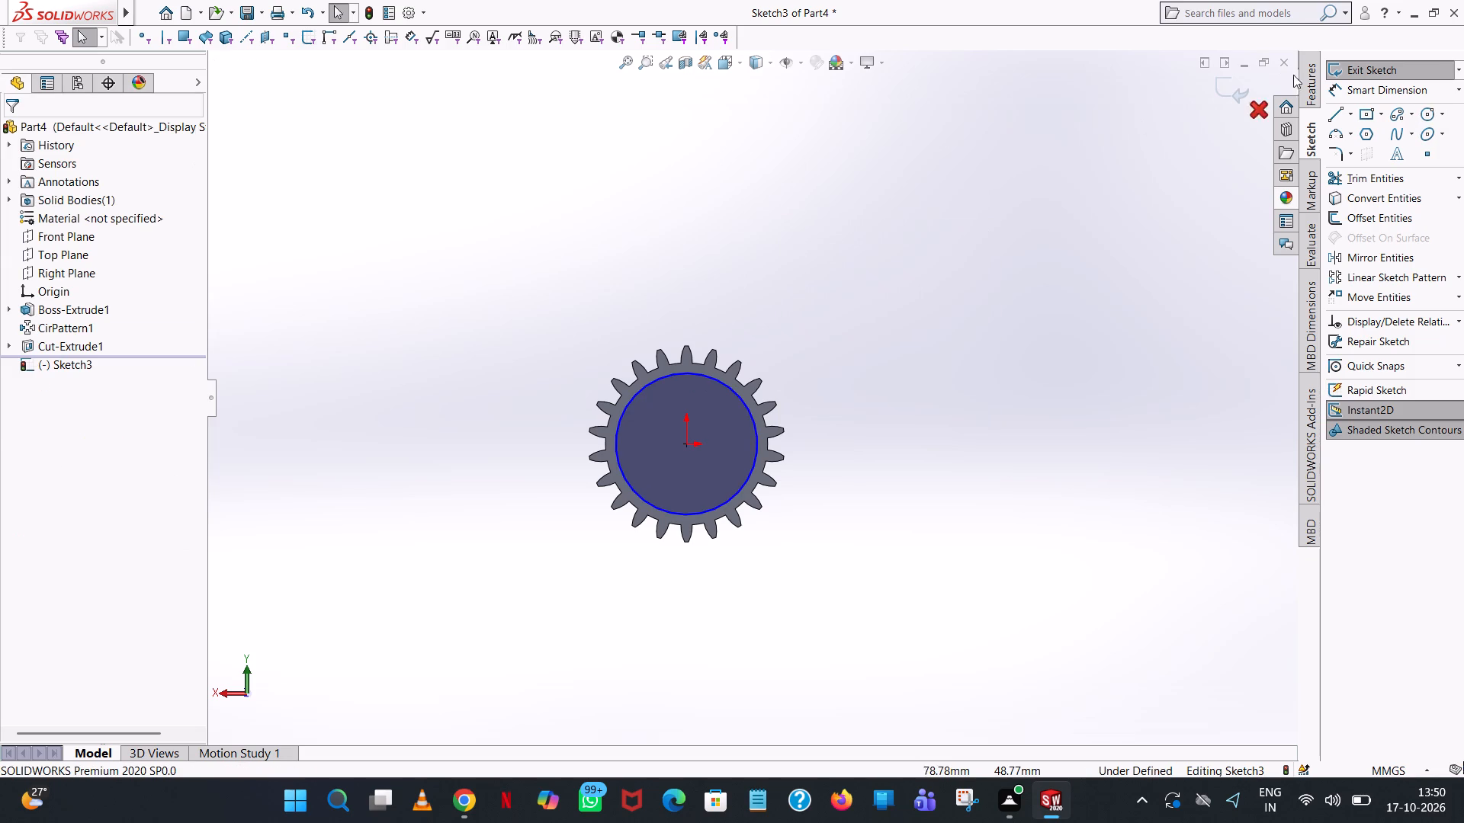
Add a diameter dimension of 18.75 mm to the sketched circle on the gear face.
{"action": "left_click", "coordinate": [1386, 81]}
{"action": "left_click", "coordinate": [735, 393]}
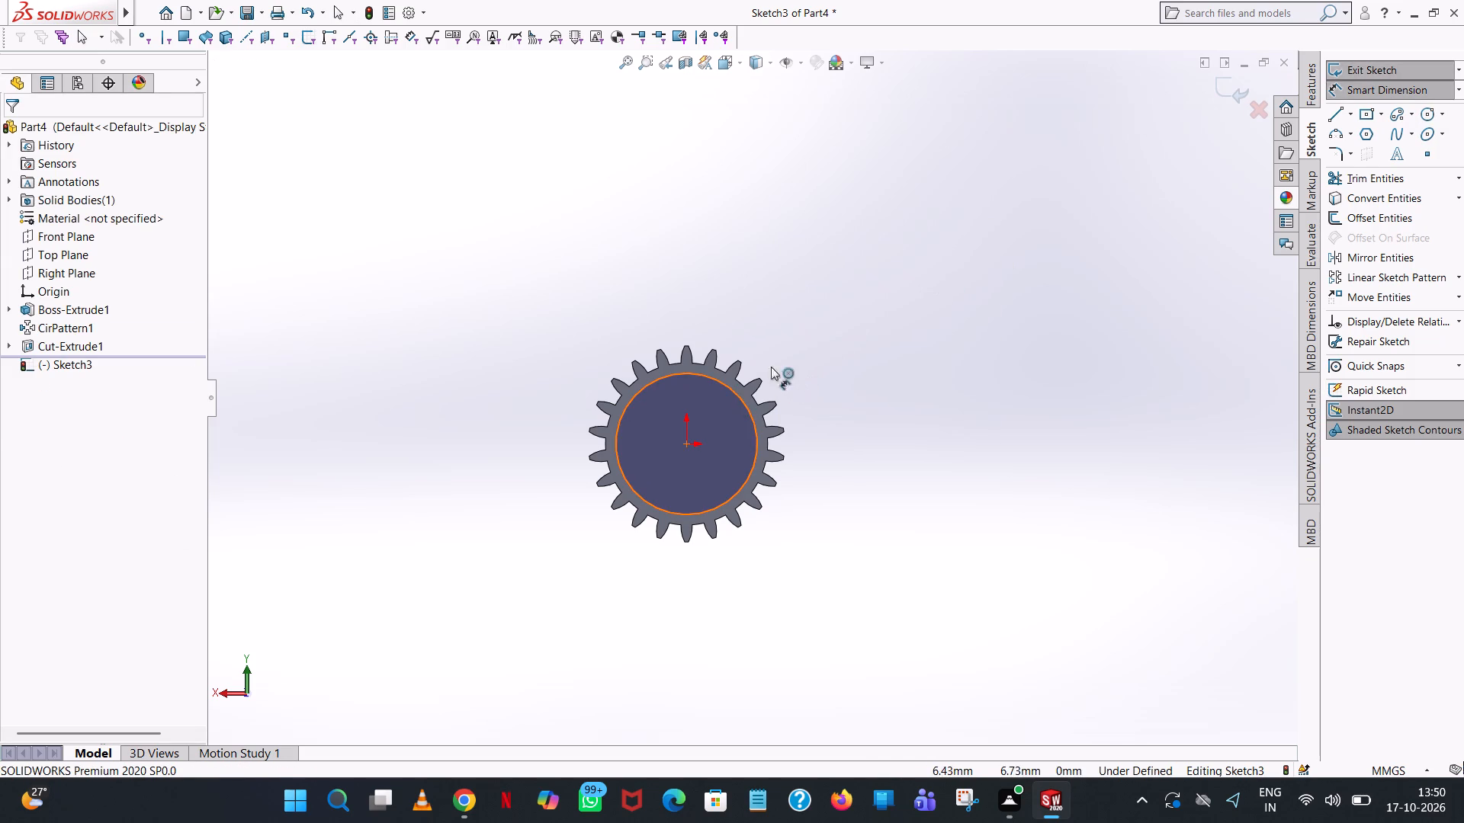
{"action": "left_click", "coordinate": [945, 278]}
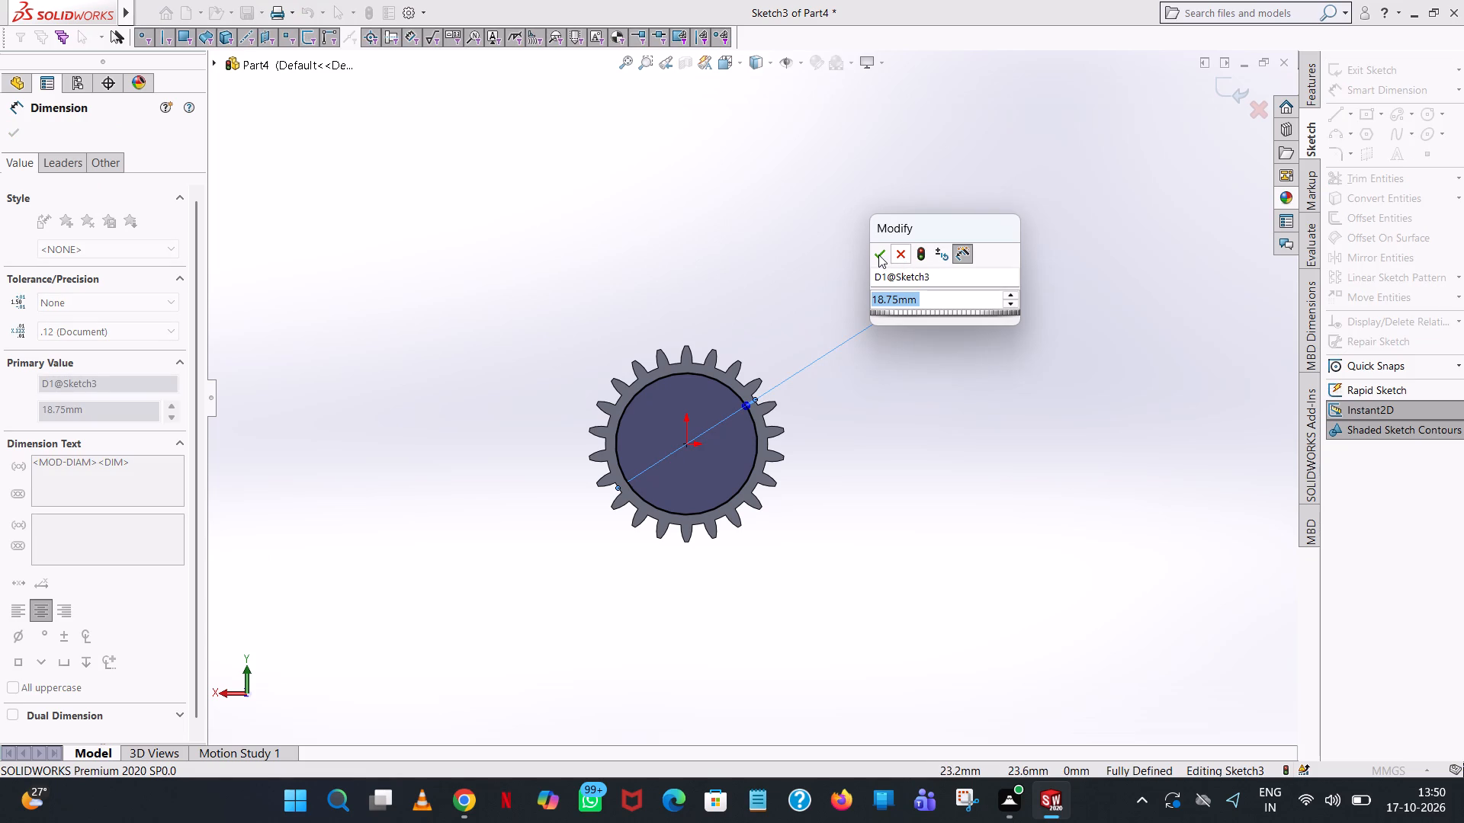
{"action": "left_click", "coordinate": [878, 255]}
{"action": "left_click", "coordinate": [914, 182]}
Cut-extrude the circle as a blind recess 1.5 mm deep into this second gear face.
{"action": "left_click", "coordinate": [1308, 78]}
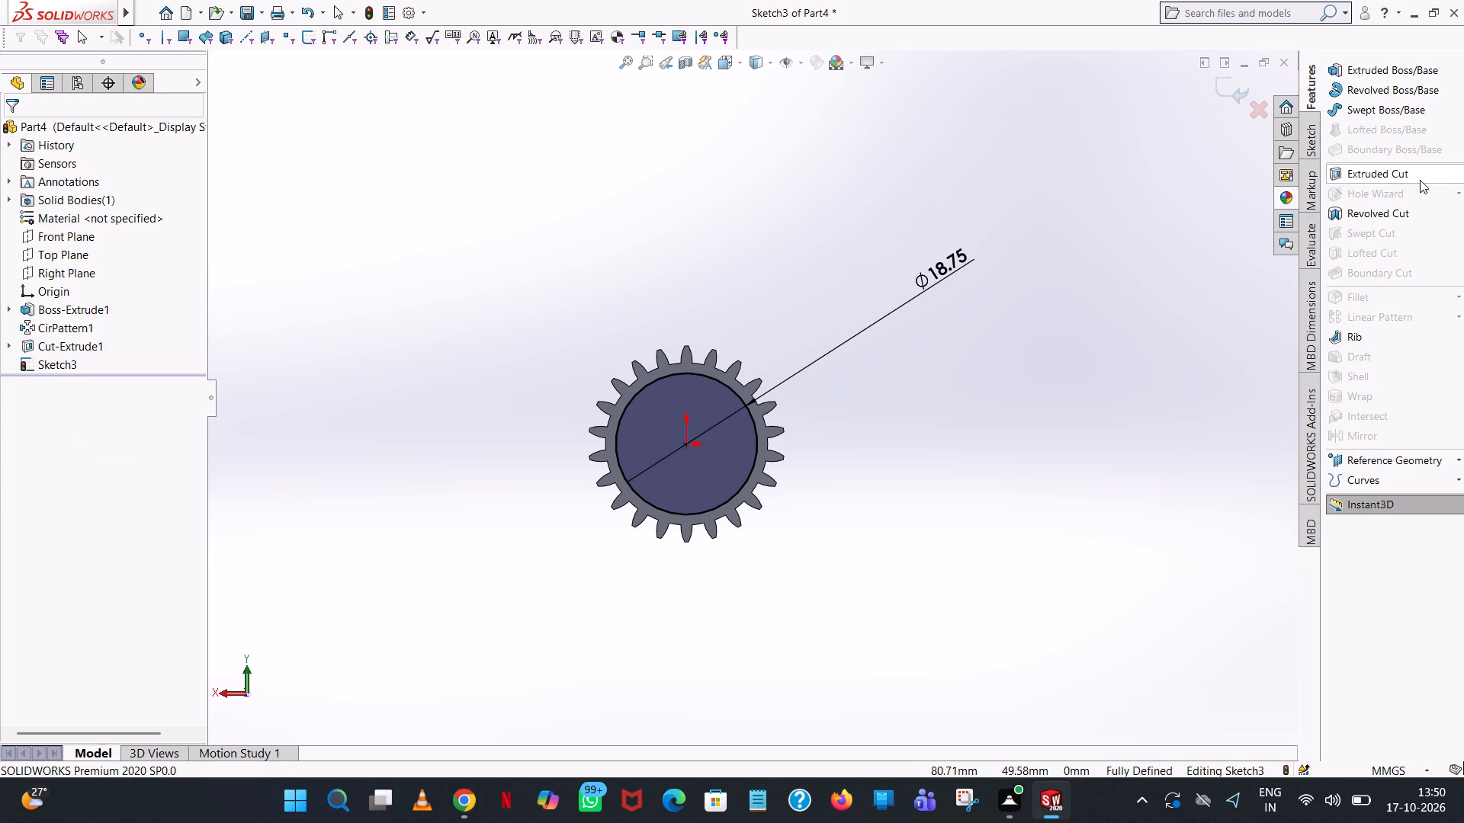
{"action": "left_click", "coordinate": [1420, 178]}
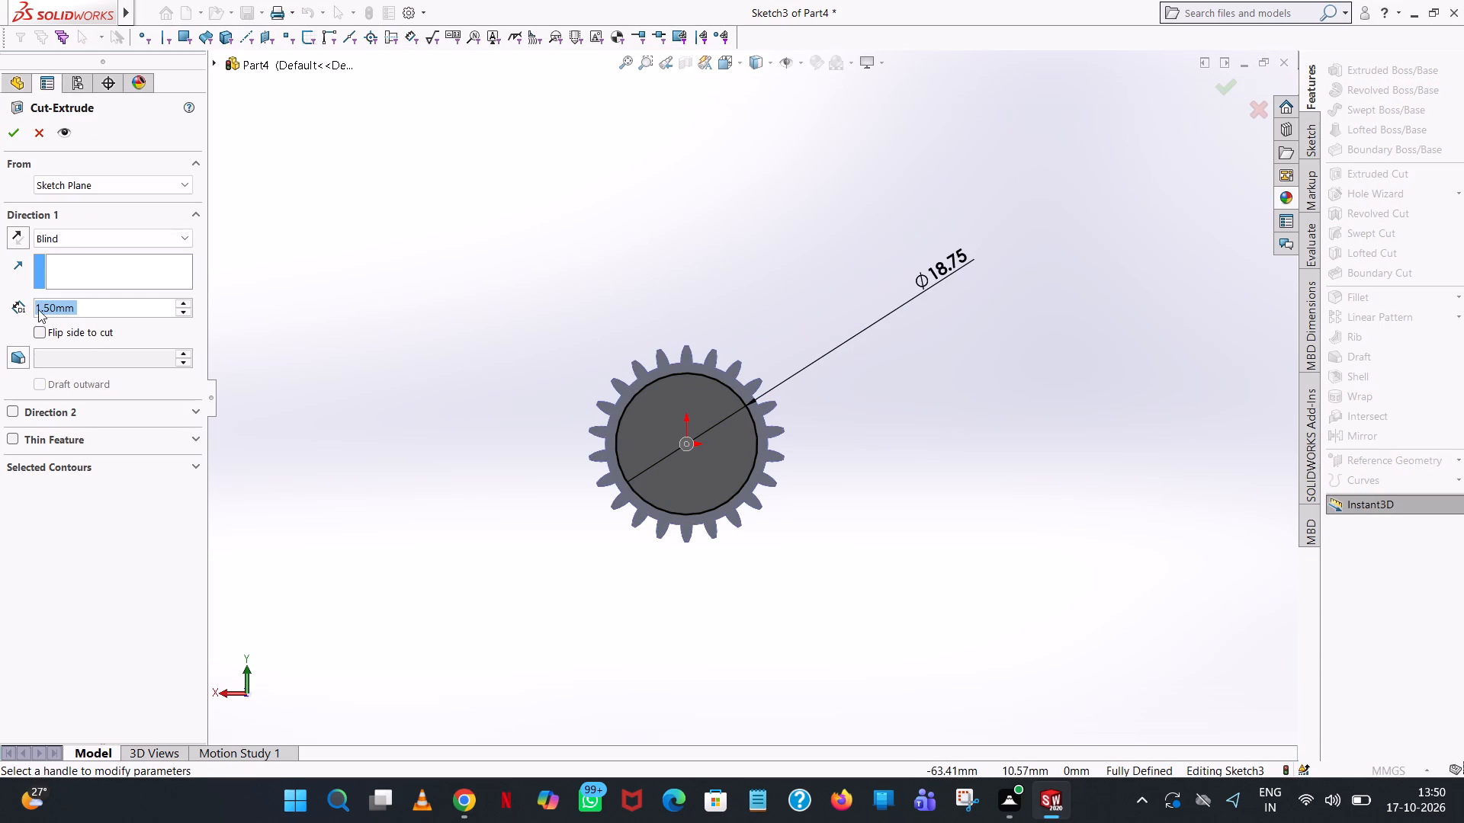
{"action": "left_click", "coordinate": [13, 134]}
{"action": "left_click", "coordinate": [671, 189]}
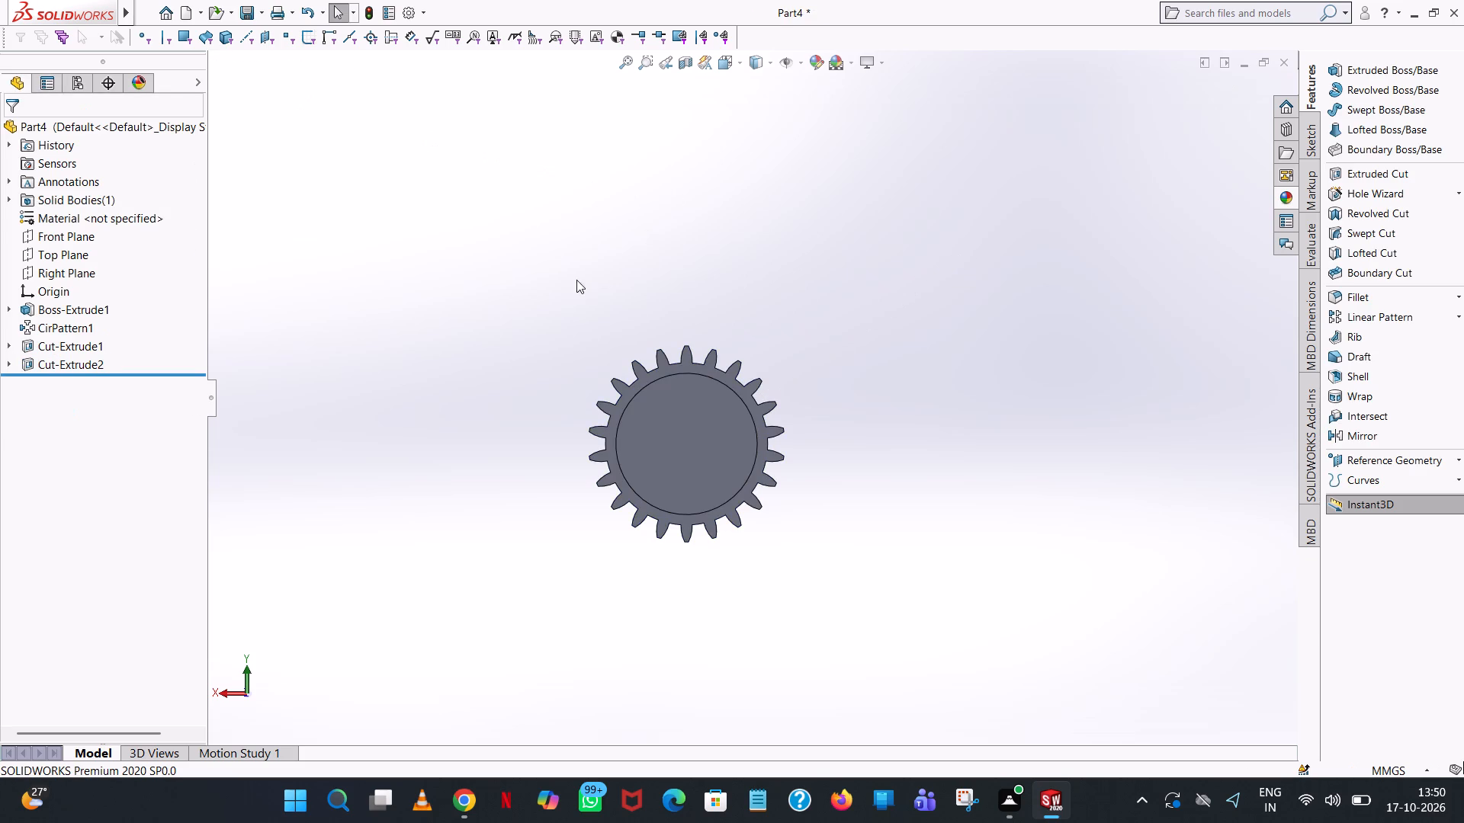
Chamfer the rim edge of the recess on the gear's front side by 0.25 mm at 45 degrees.
{"action": "middle_click_drag", "start_coordinate": [577, 280], "coordinate": [1058, 313]}
{"action": "scroll", "coordinate": [1058, 313], "scroll_direction": "up", "scroll_amount": 1}
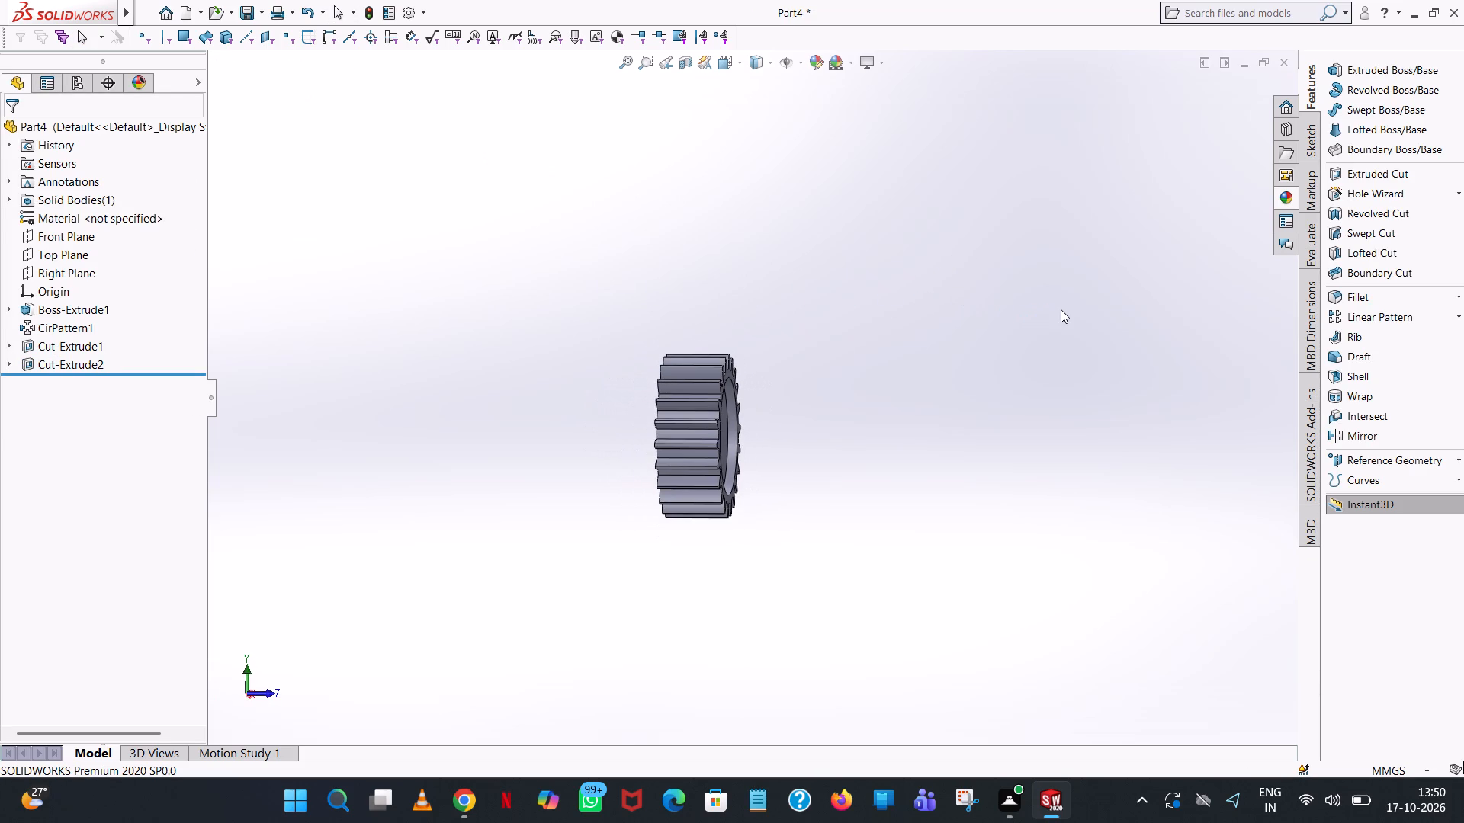
{"action": "key", "text": "ctrl+7"}
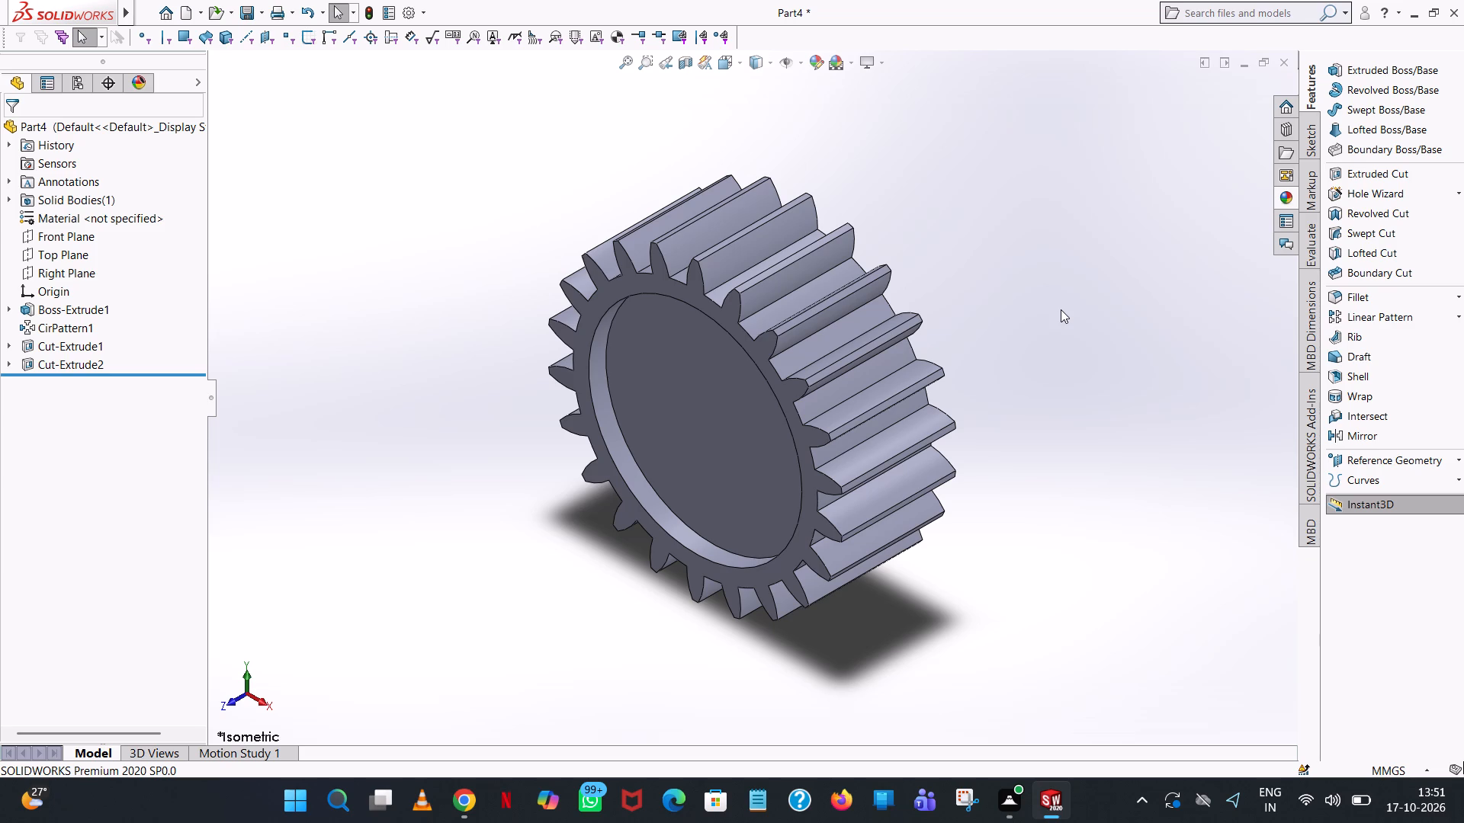
{"action": "left_click", "coordinate": [1463, 298]}
{"action": "left_click", "coordinate": [1408, 315]}
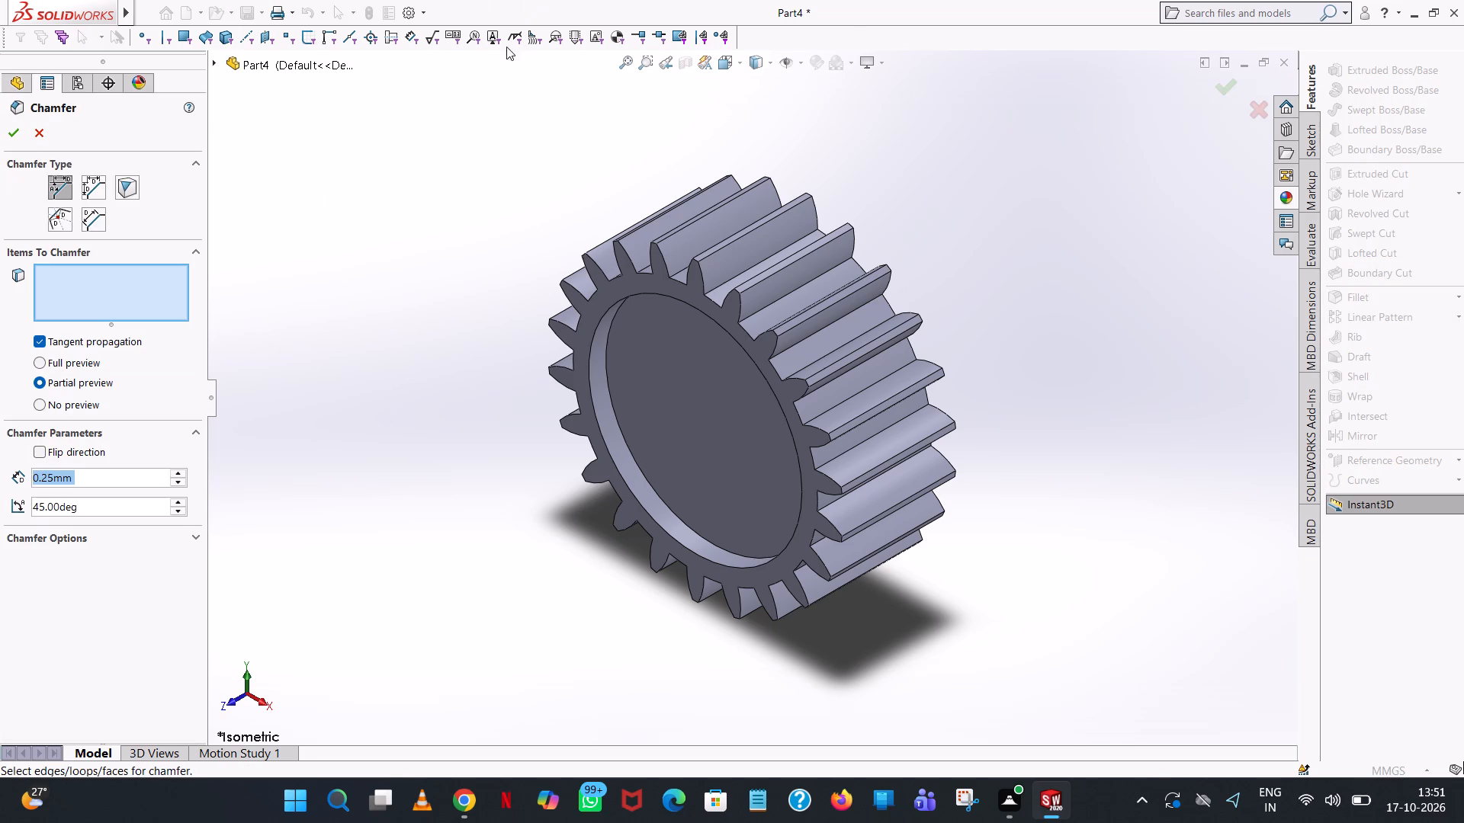
{"action": "left_click", "coordinate": [684, 301]}
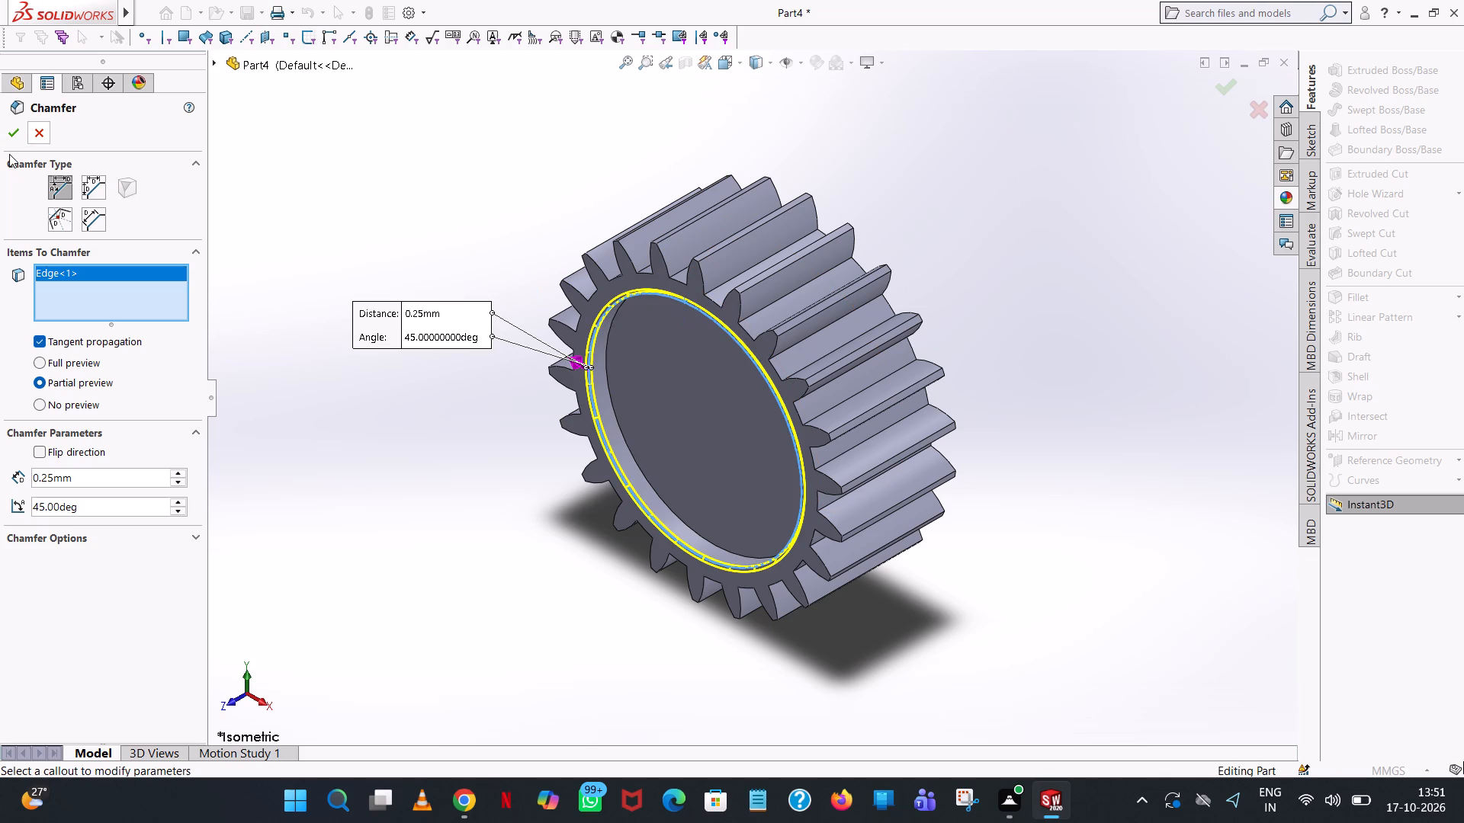
{"action": "left_click", "coordinate": [10, 134]}
Chamfer the rim edge of the recess on the gear's opposite side by 0.25 mm at 45 degrees.
{"action": "middle_click_drag", "start_coordinate": [830, 194], "coordinate": [834, 122]}
{"action": "scroll", "coordinate": [830, 194], "scroll_direction": "up", "scroll_amount": 1}
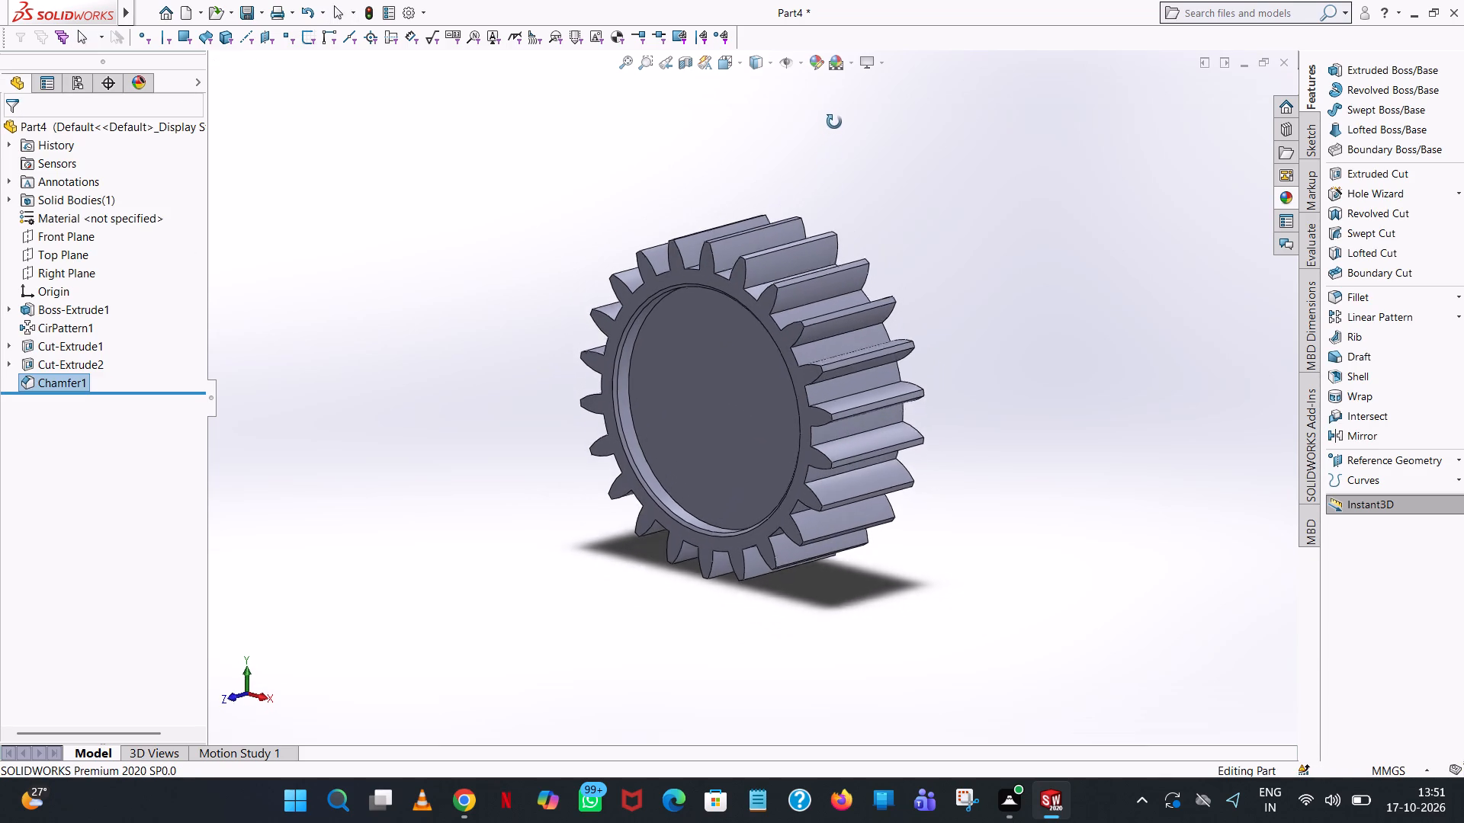
{"action": "middle_click_drag", "start_coordinate": [834, 122], "coordinate": [835, 119]}
{"action": "scroll", "coordinate": [669, 363], "scroll_direction": "down", "scroll_amount": 7}
{"action": "middle_click_drag", "start_coordinate": [682, 306], "coordinate": [643, 315]}
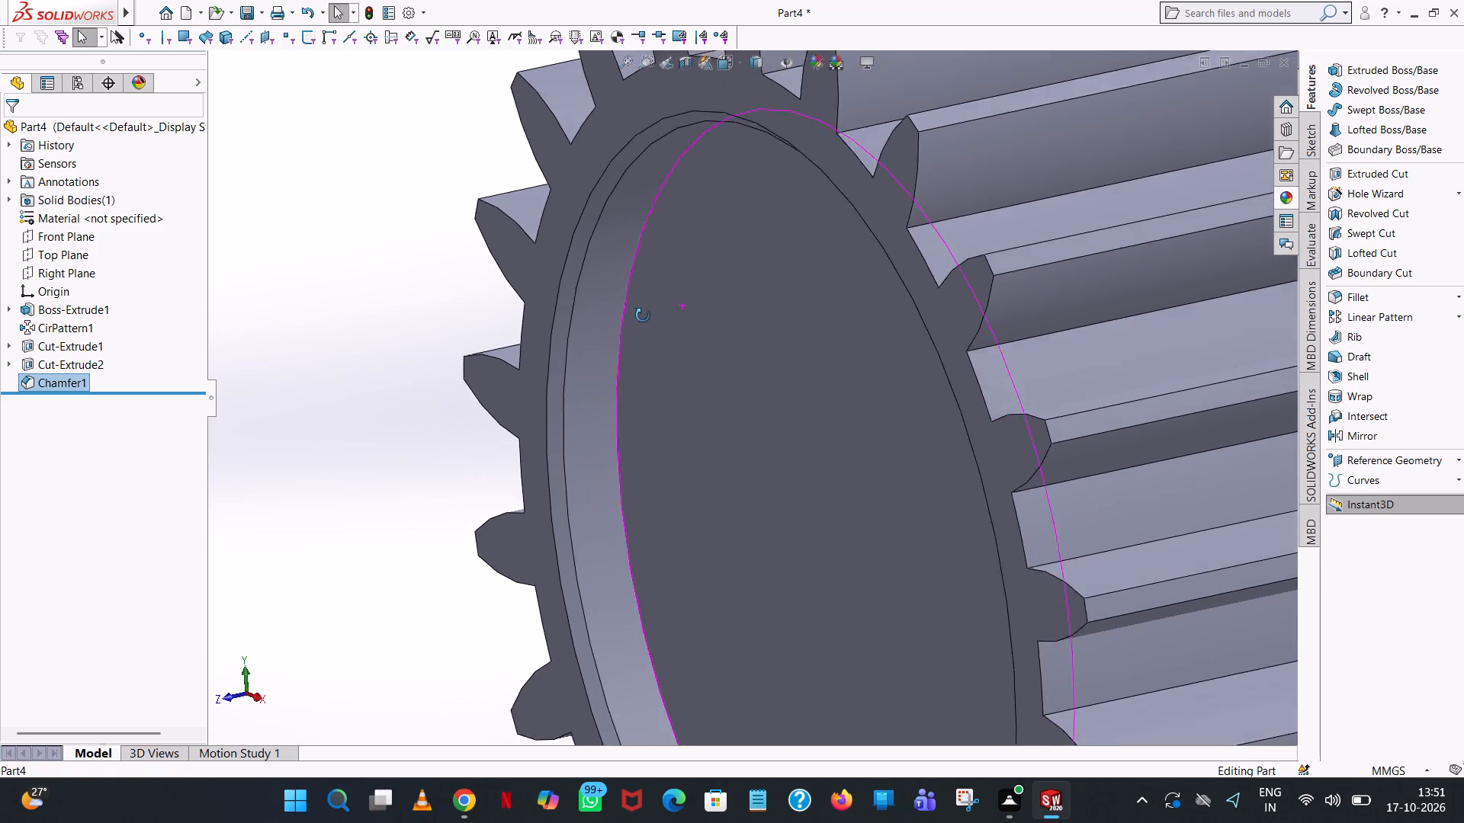
{"action": "middle_click_drag", "start_coordinate": [643, 315], "coordinate": [627, 364]}
{"action": "scroll", "coordinate": [628, 365], "scroll_direction": "up", "scroll_amount": 9}
{"action": "middle_click_drag", "start_coordinate": [925, 405], "coordinate": [866, 454]}
{"action": "scroll", "coordinate": [894, 431], "scroll_direction": "up", "scroll_amount": 1}
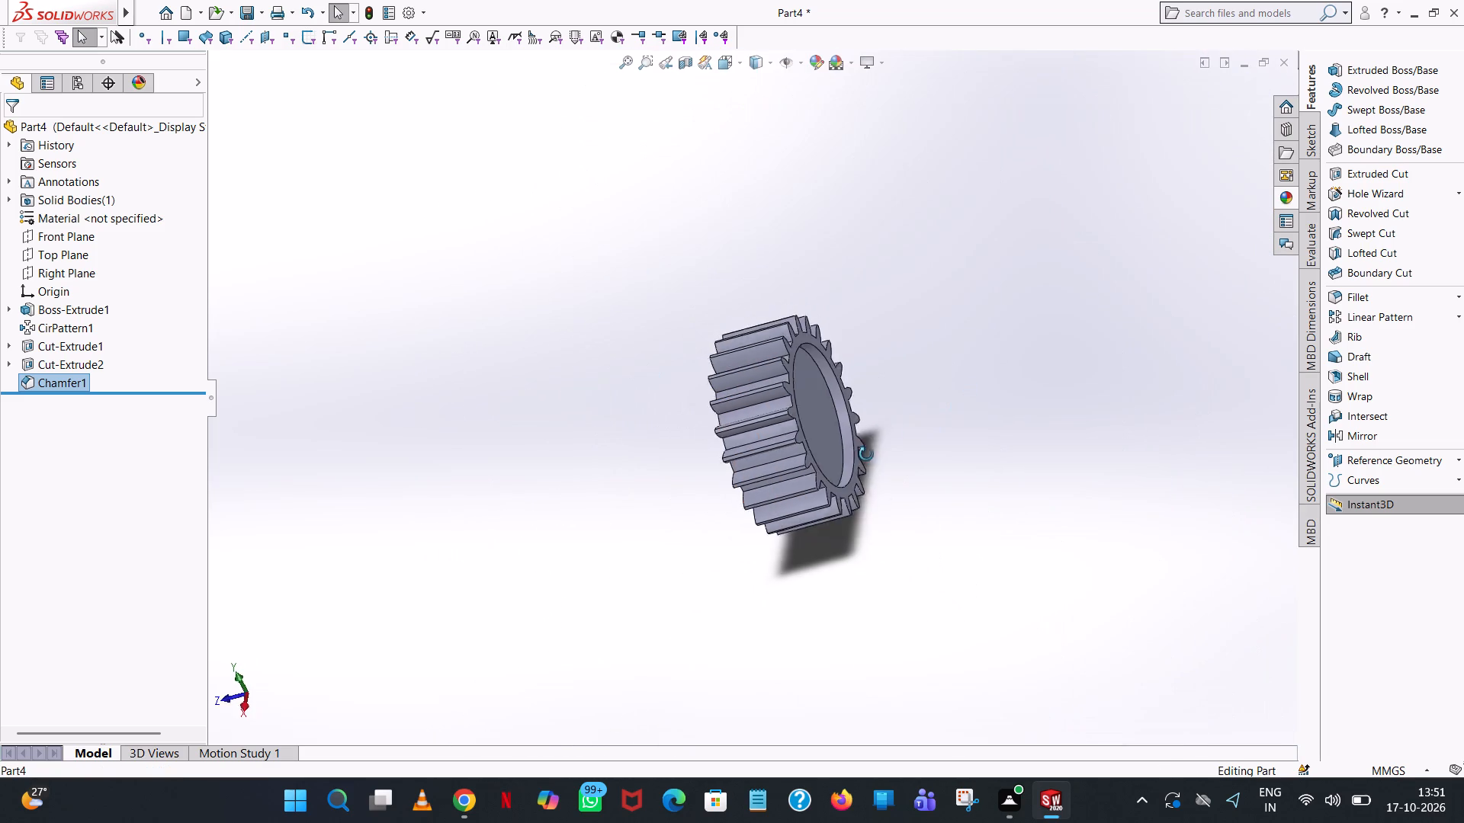
{"action": "middle_click_drag", "start_coordinate": [866, 454], "coordinate": [760, 534]}
{"action": "scroll", "coordinate": [764, 526], "scroll_direction": "up", "scroll_amount": 1}
{"action": "scroll", "coordinate": [833, 391], "scroll_direction": "down", "scroll_amount": 6}
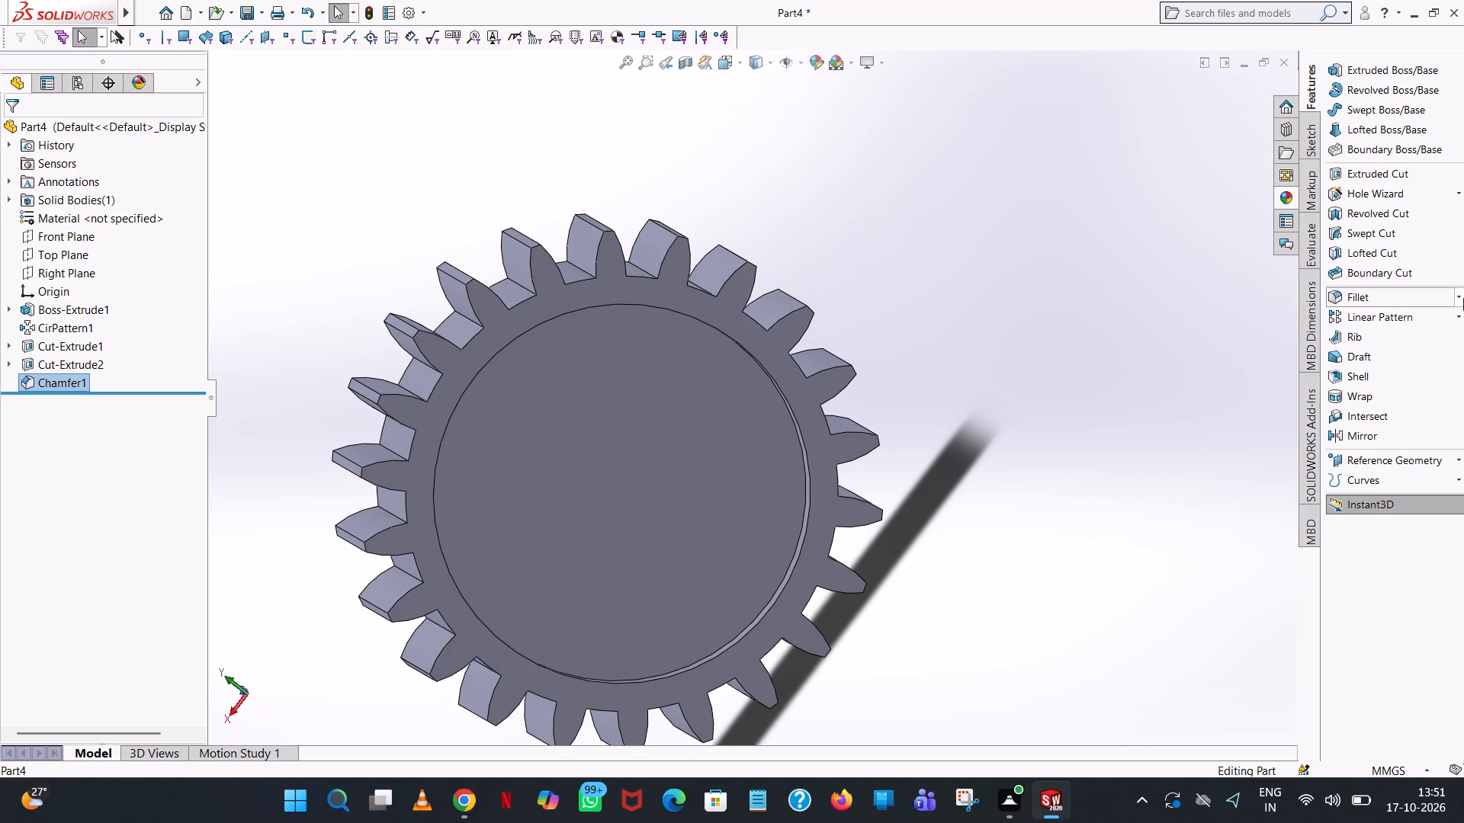
{"action": "left_click", "coordinate": [1462, 293]}
{"action": "left_click", "coordinate": [1361, 316]}
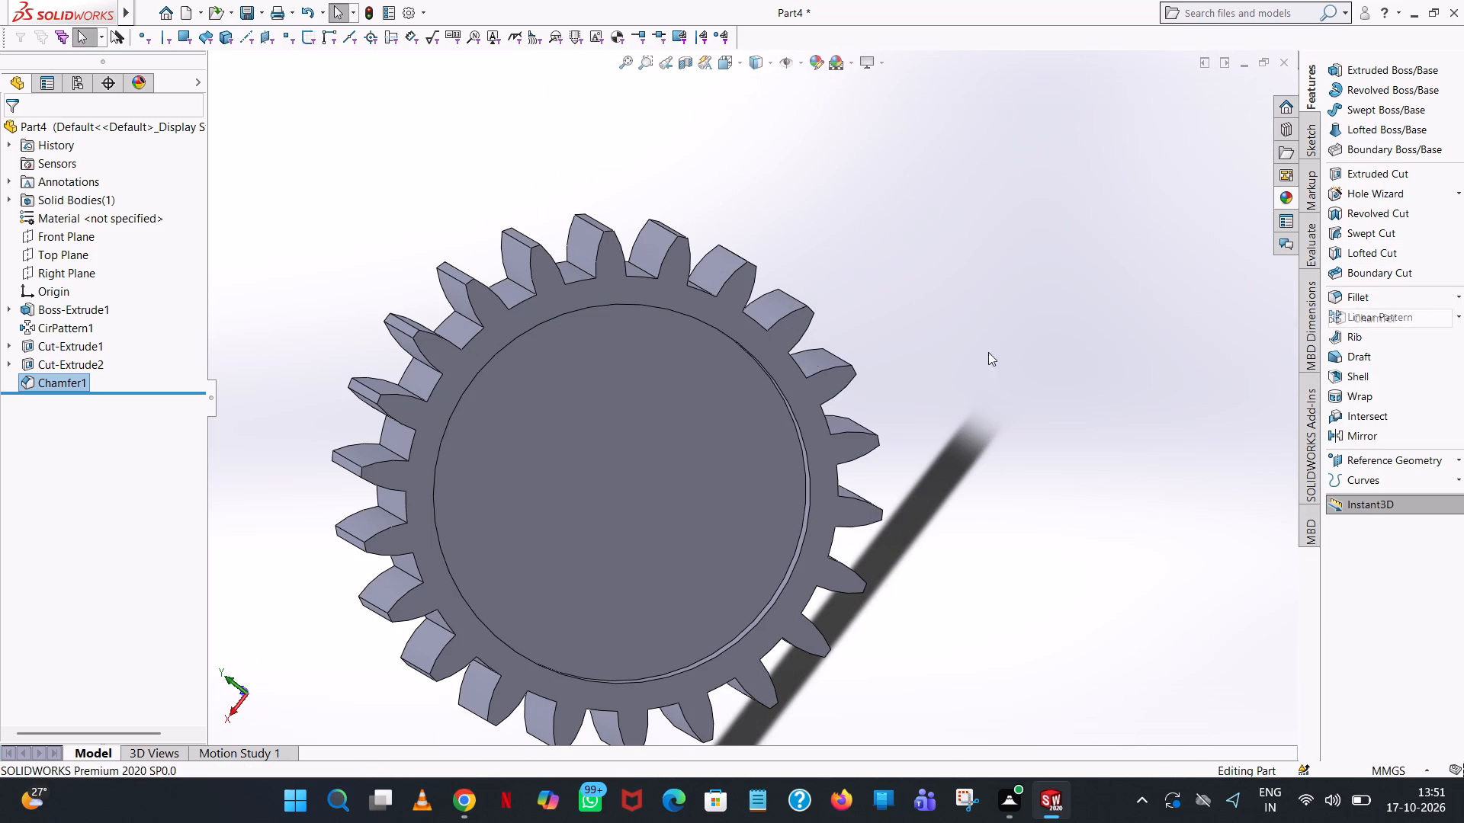
{"action": "left_click", "coordinate": [679, 310]}
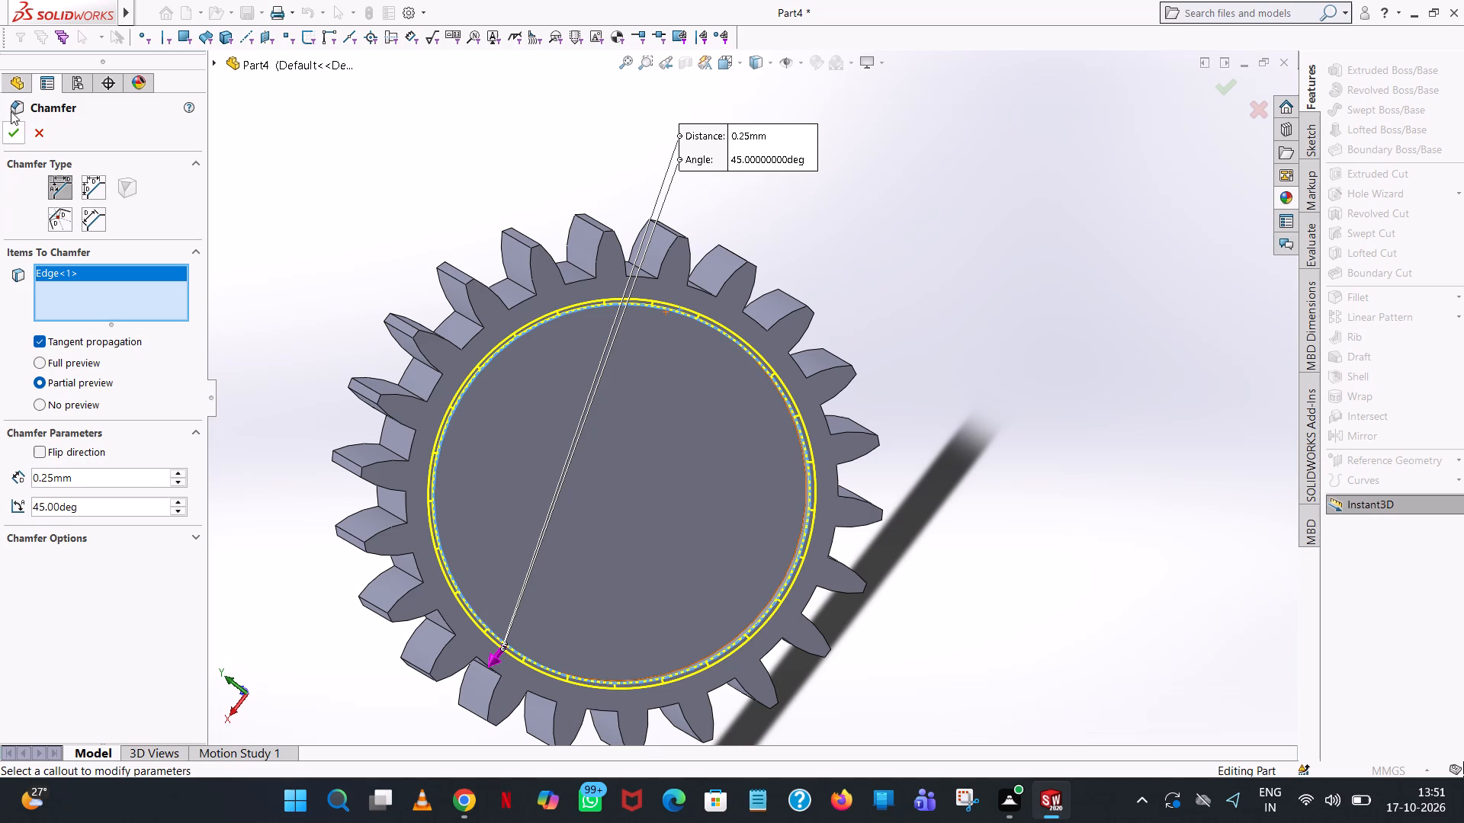
{"action": "left_click", "coordinate": [5, 125]}
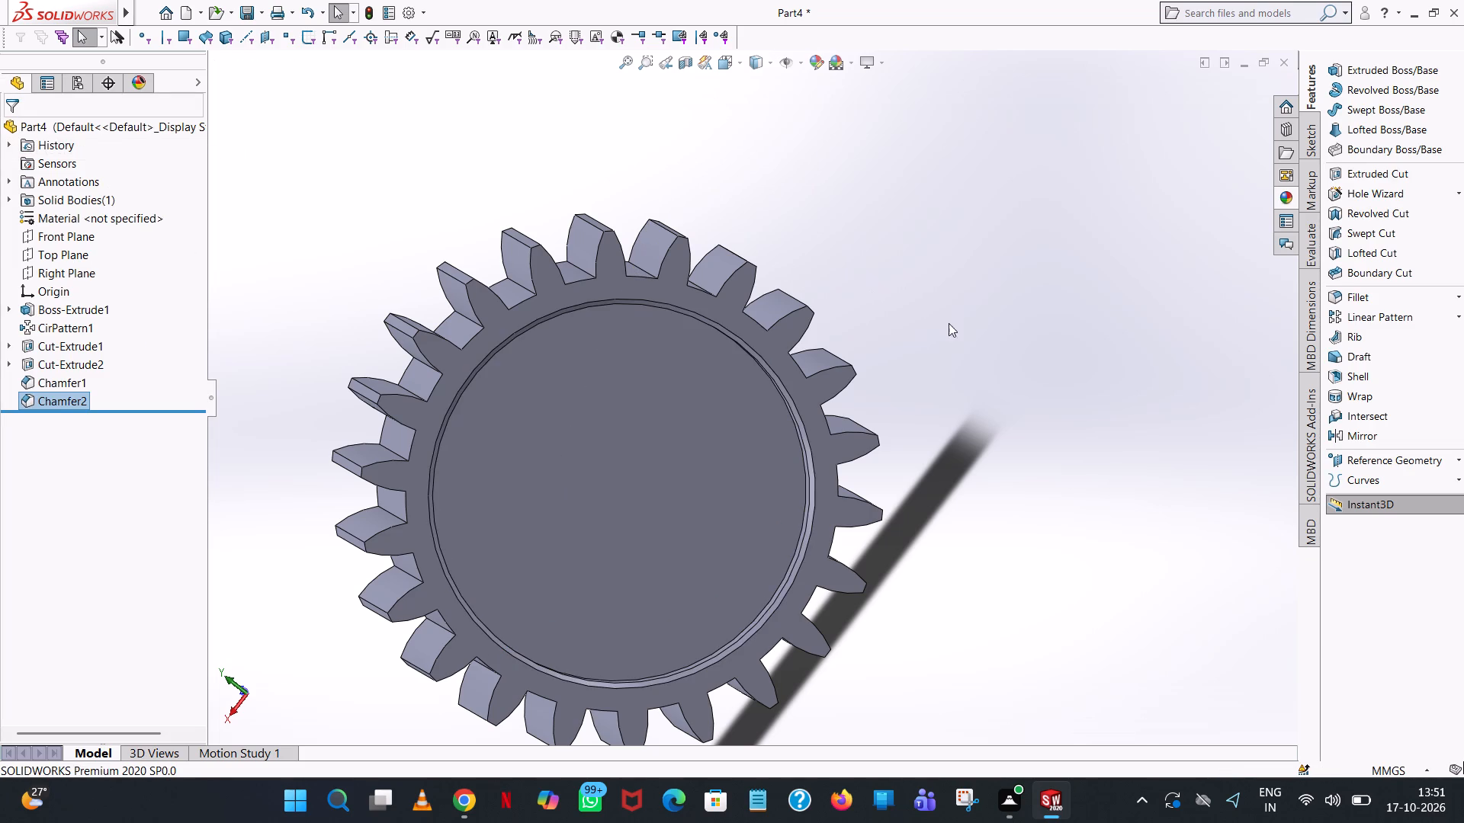
Examine the gear's teeth and chamfered recess from the front side at different zoom levels.
{"action": "middle_click_drag", "start_coordinate": [917, 368], "coordinate": [1131, 171]}
{"action": "scroll", "coordinate": [921, 370], "scroll_direction": "up", "scroll_amount": 1}
{"action": "scroll", "coordinate": [997, 320], "scroll_direction": "up", "scroll_amount": 1}
{"action": "scroll", "coordinate": [1132, 172], "scroll_direction": "up", "scroll_amount": 1}
{"action": "scroll", "coordinate": [1087, 245], "scroll_direction": "up", "scroll_amount": 2}
{"action": "scroll", "coordinate": [853, 332], "scroll_direction": "down", "scroll_amount": 7}
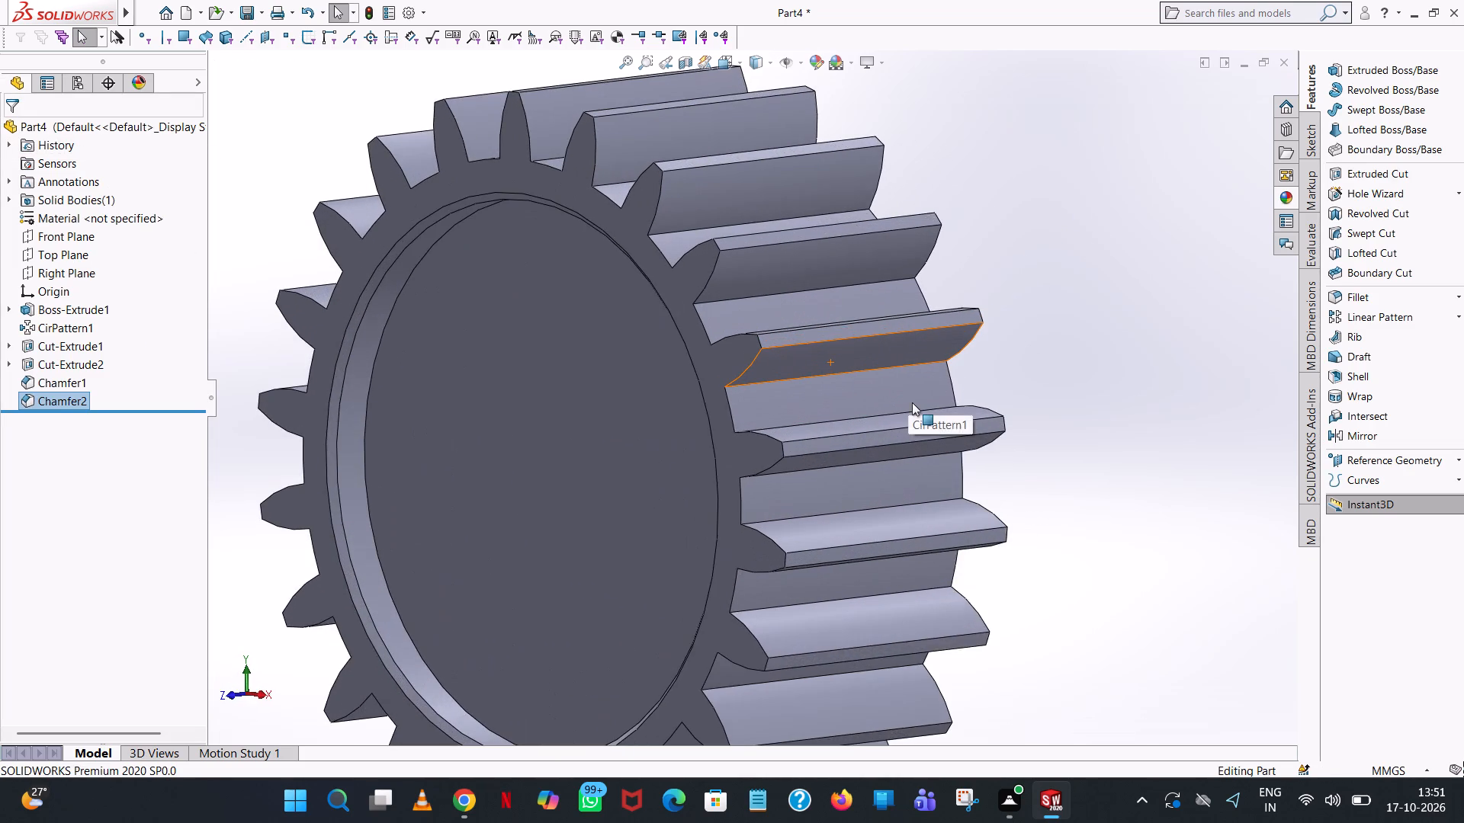
{"action": "scroll", "coordinate": [912, 403], "scroll_direction": "down", "scroll_amount": 3}
{"action": "scroll", "coordinate": [912, 403], "scroll_direction": "up", "scroll_amount": 6}
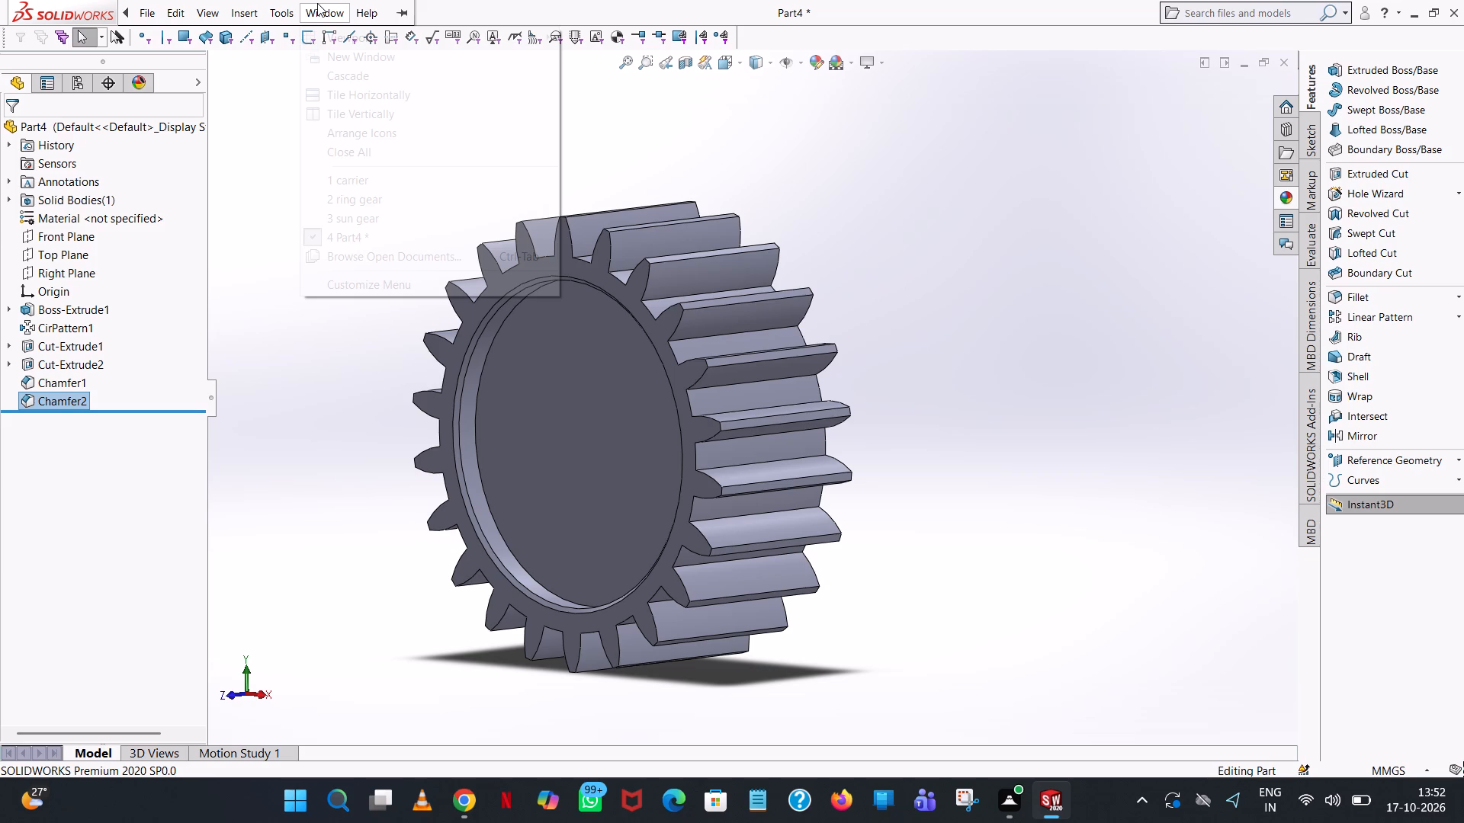
{"action": "left_click", "coordinate": [916, 182]}
Start an extruded-boss sketch on the back recess floor and draw a circle of radius 3.75 mm centred on the origin.
{"action": "middle_click_drag", "start_coordinate": [721, 309], "coordinate": [554, 354]}
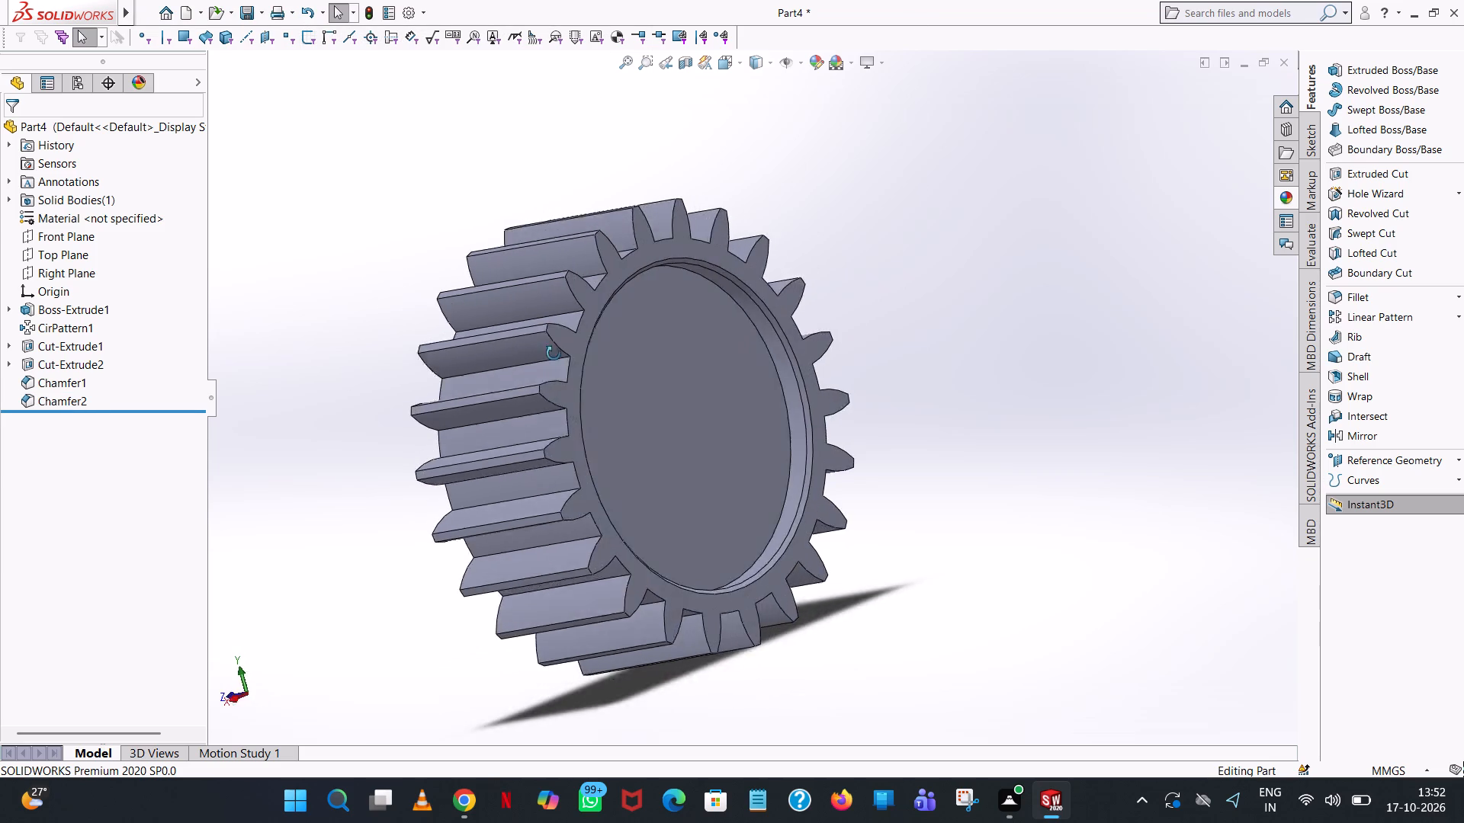
{"action": "middle_click_drag", "start_coordinate": [554, 354], "coordinate": [518, 387]}
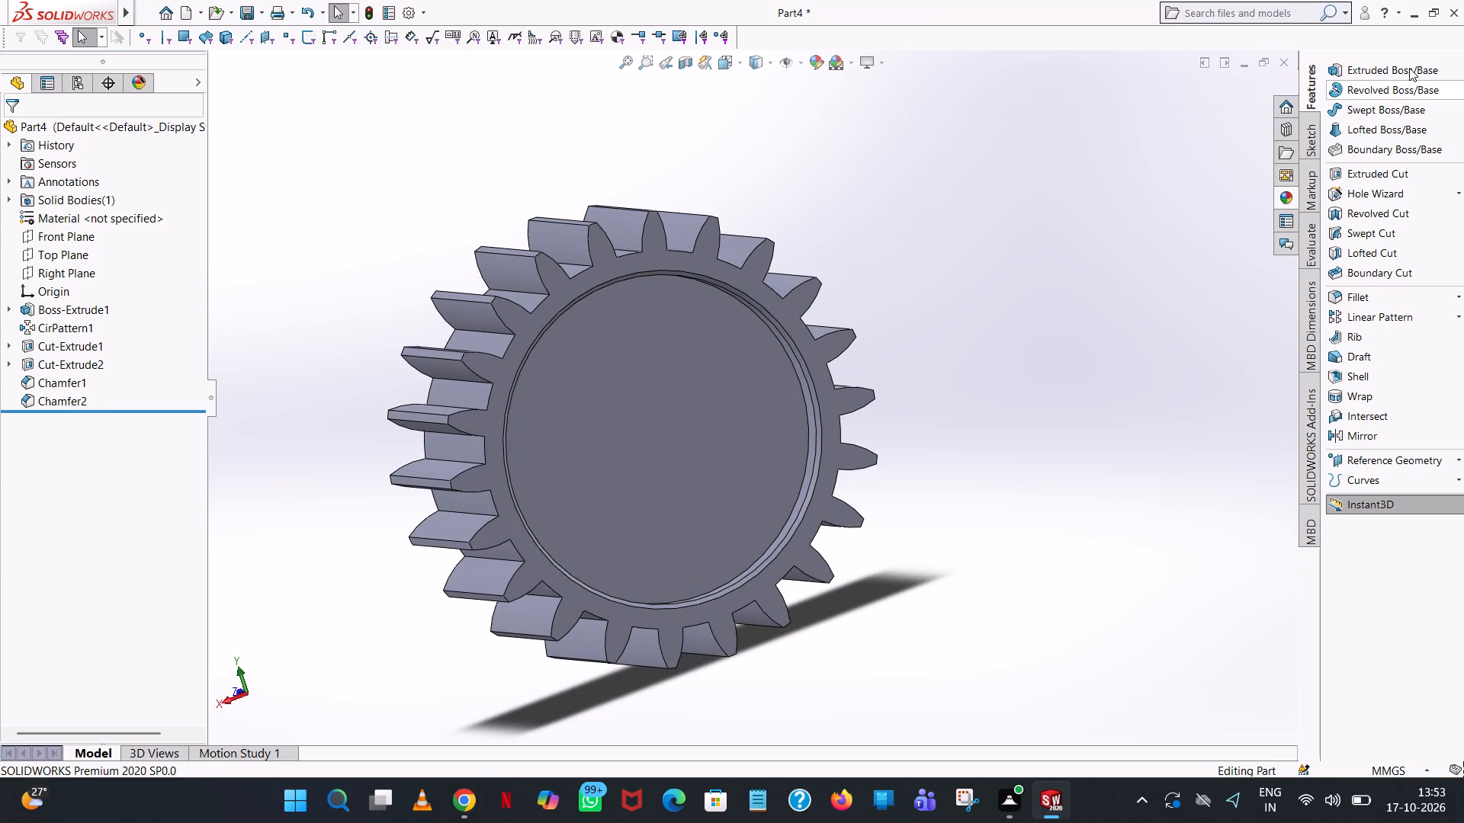
{"action": "left_click", "coordinate": [1409, 67]}
{"action": "left_click", "coordinate": [673, 385]}
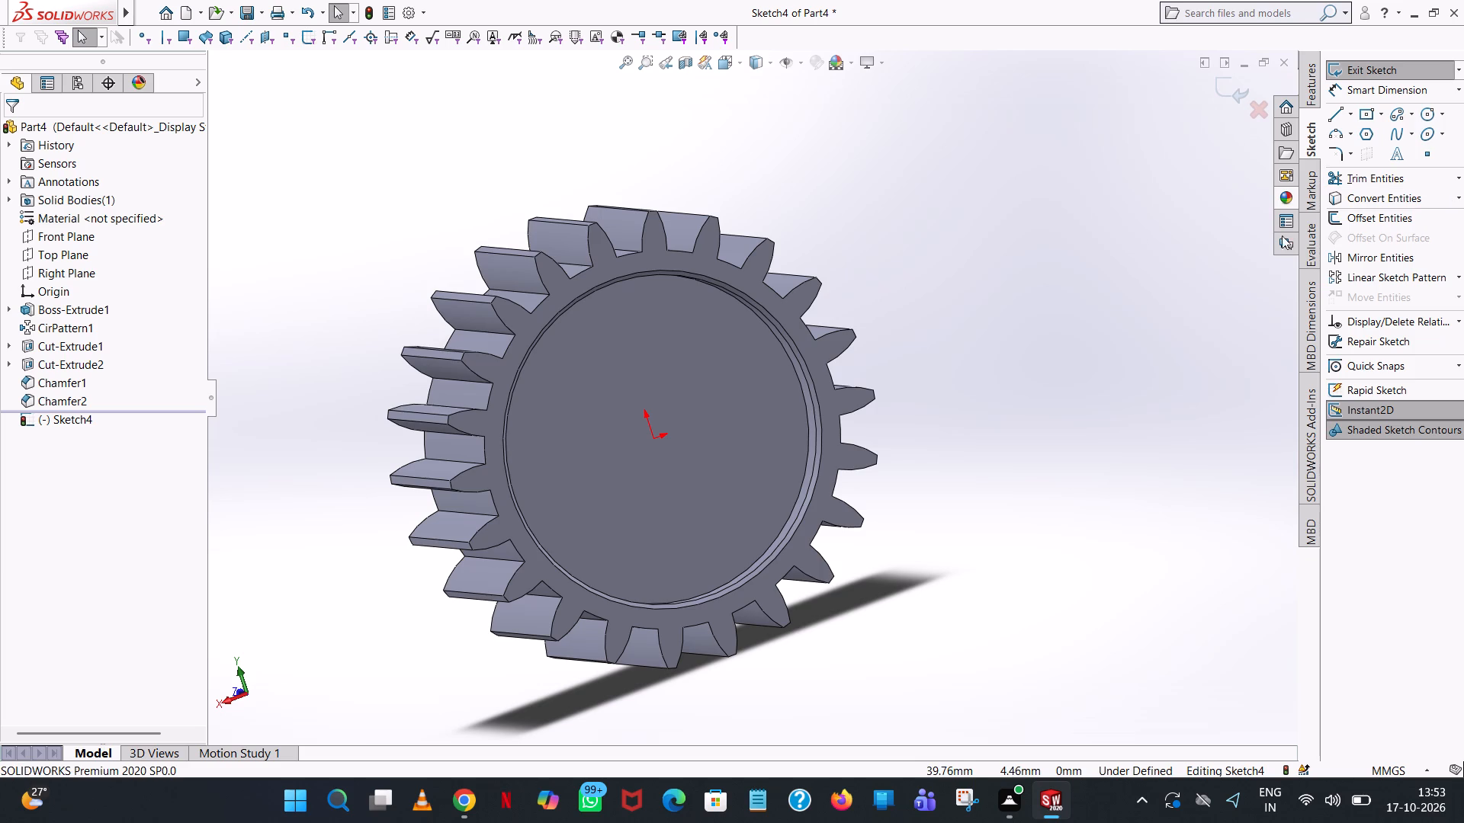
{"action": "left_click", "coordinate": [1424, 114]}
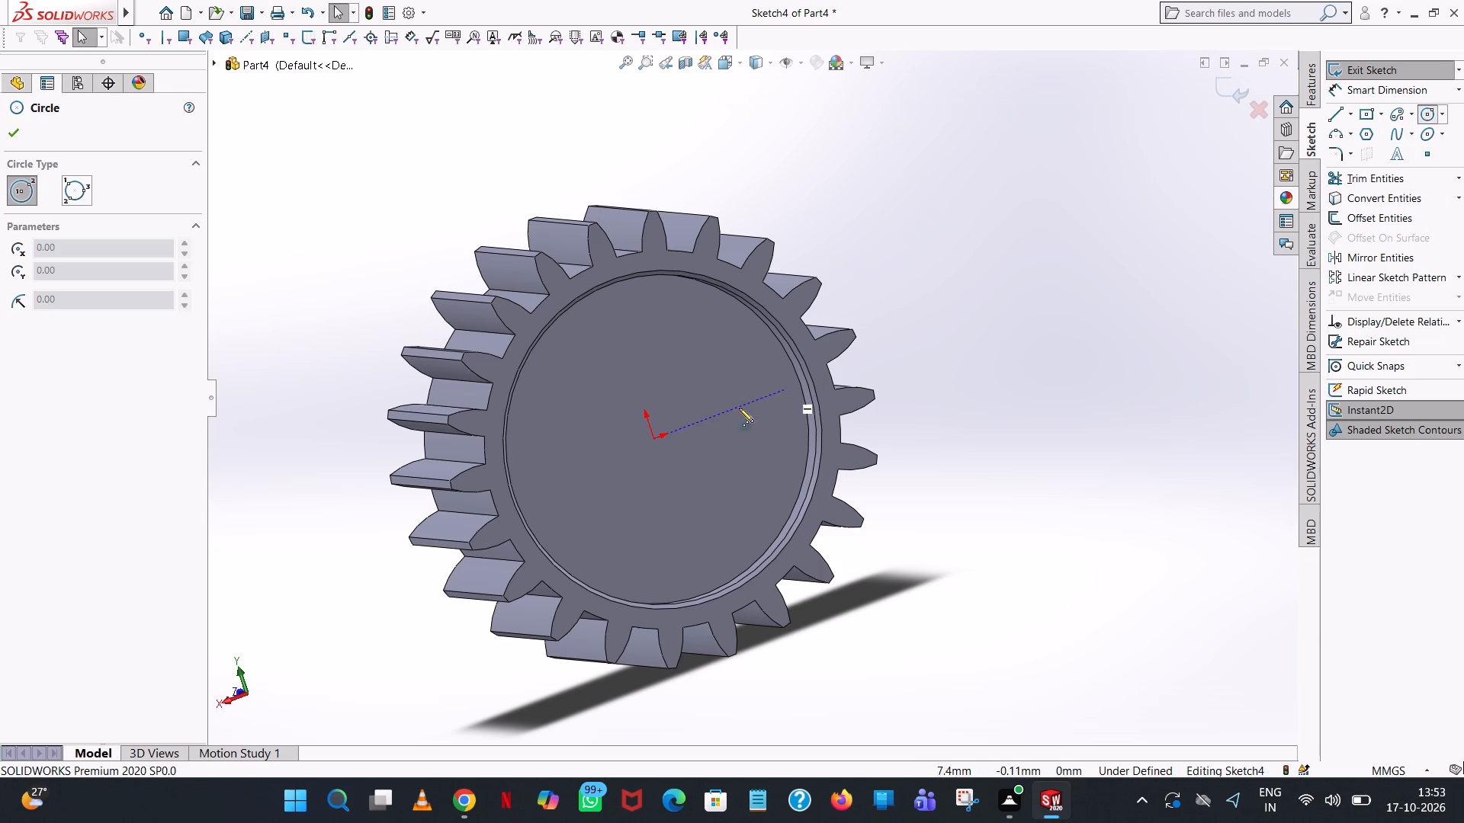
{"action": "left_click", "coordinate": [655, 436]}
{"action": "left_click", "coordinate": [678, 360]}
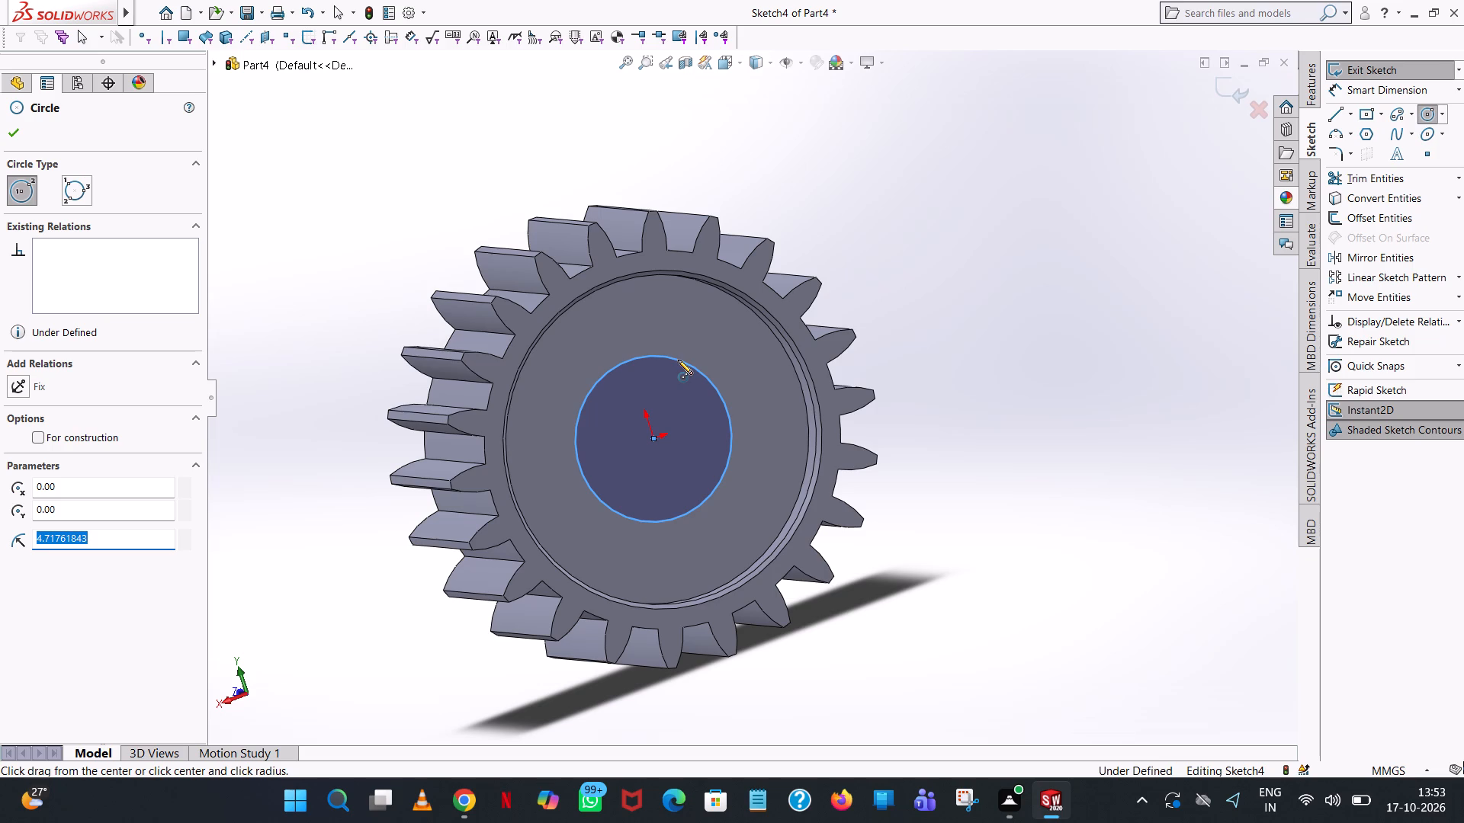
{"action": "type", "text": "7.5/2"}
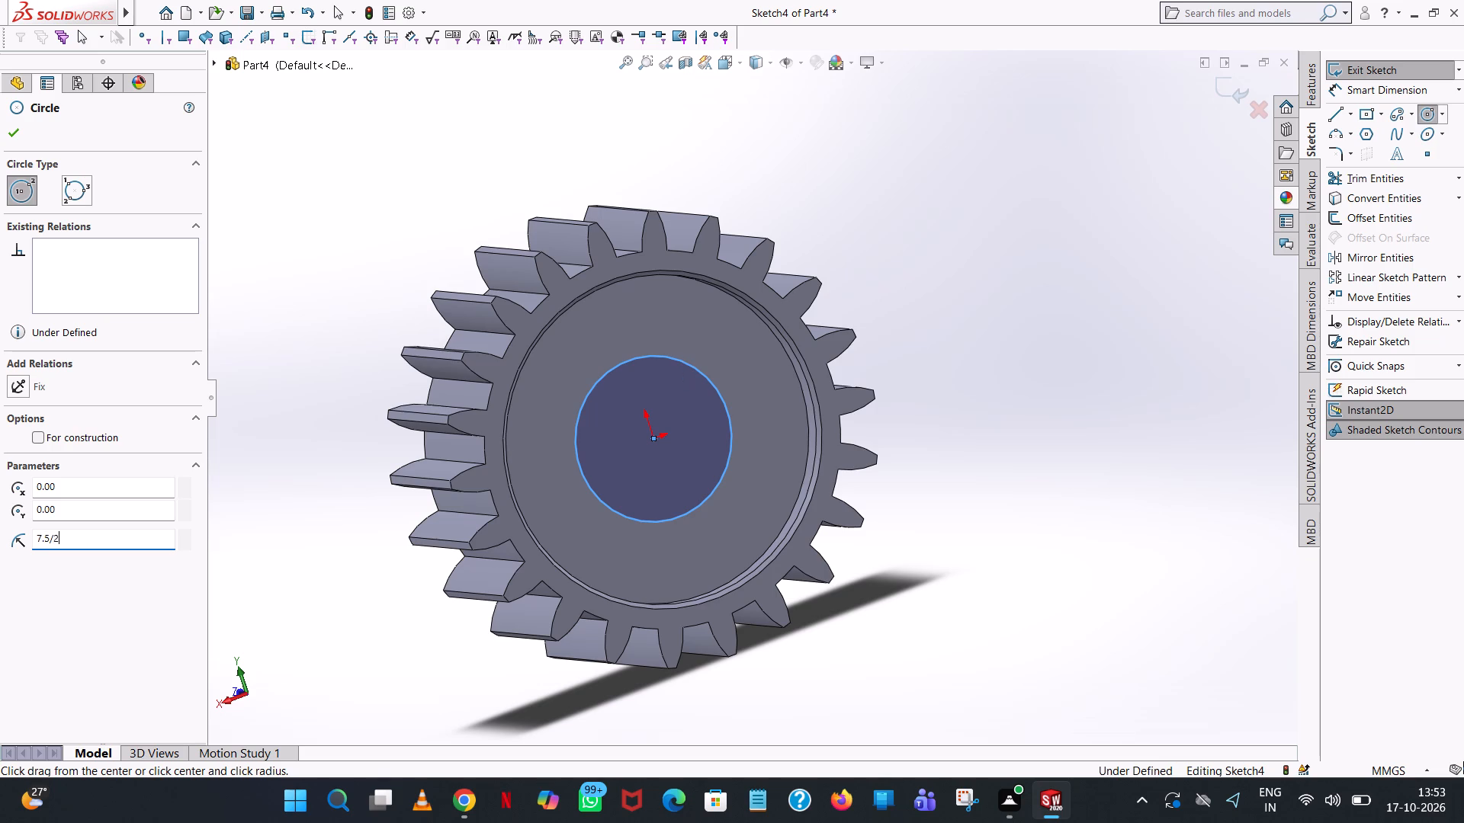
{"action": "key", "text": "Return"}
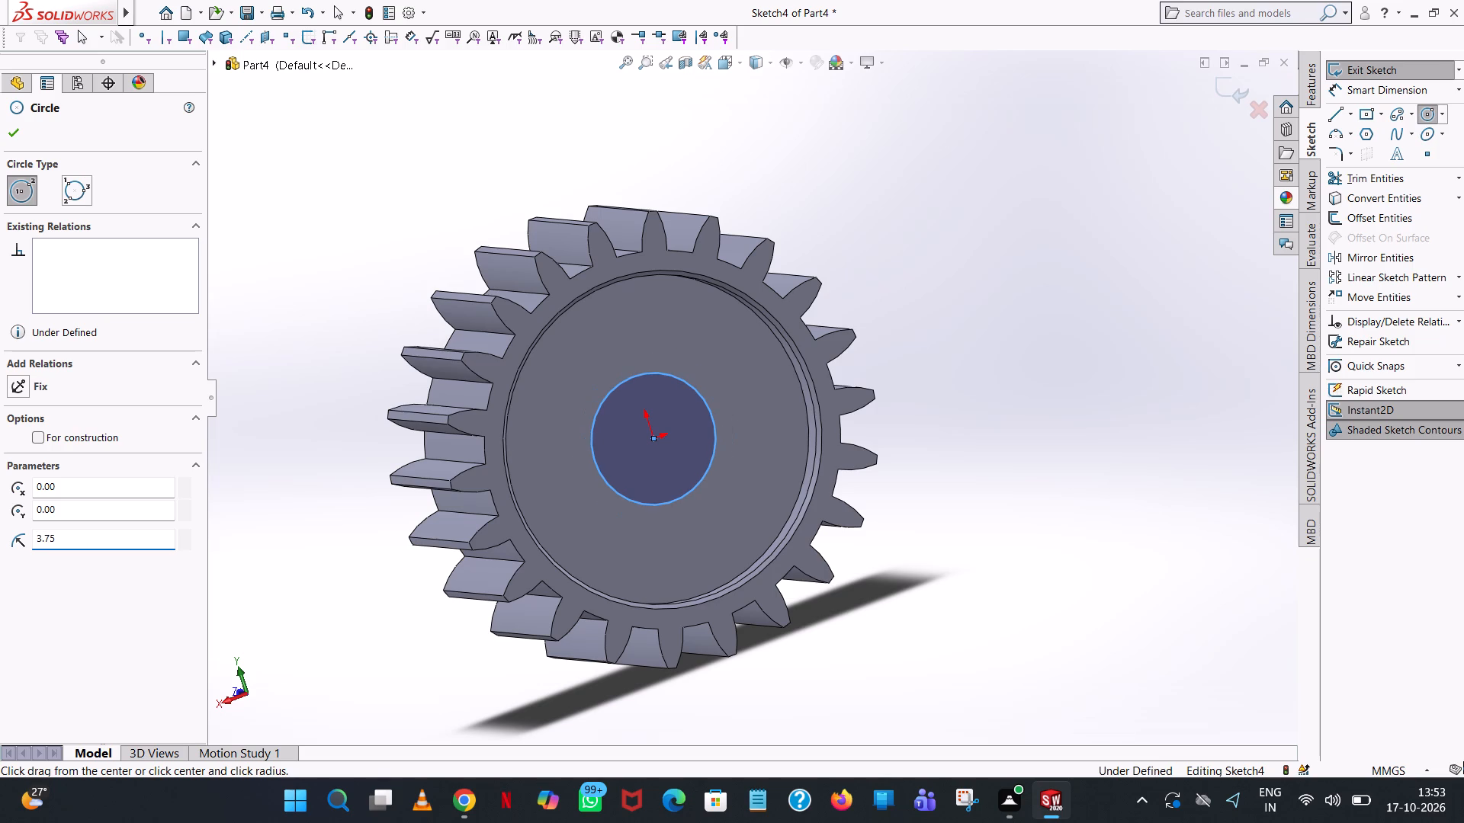
{"action": "right_click", "coordinate": [678, 360]}
{"action": "left_click", "coordinate": [695, 373]}
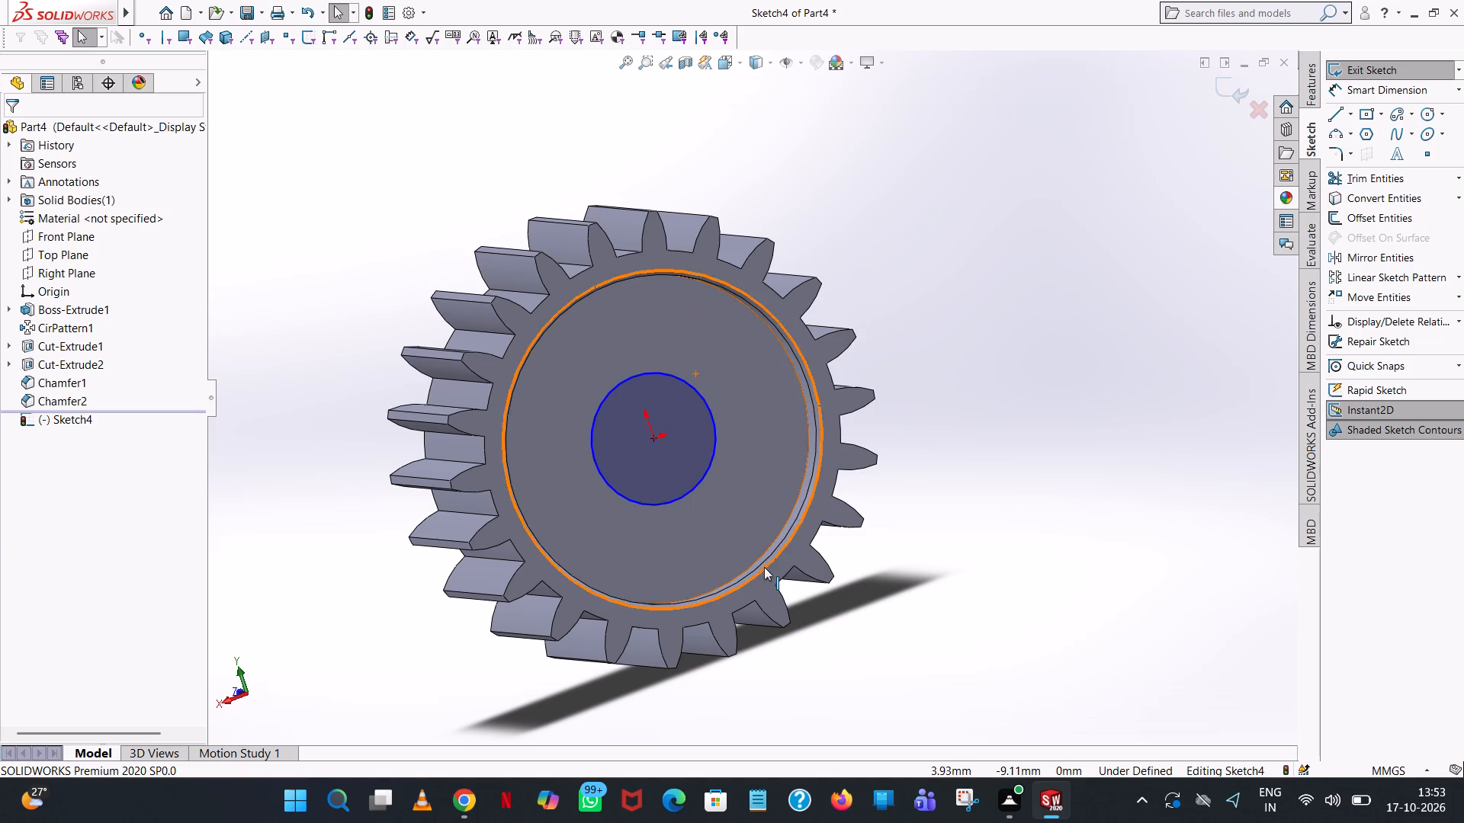
{"action": "middle_click_drag", "start_coordinate": [911, 434], "coordinate": [746, 548]}
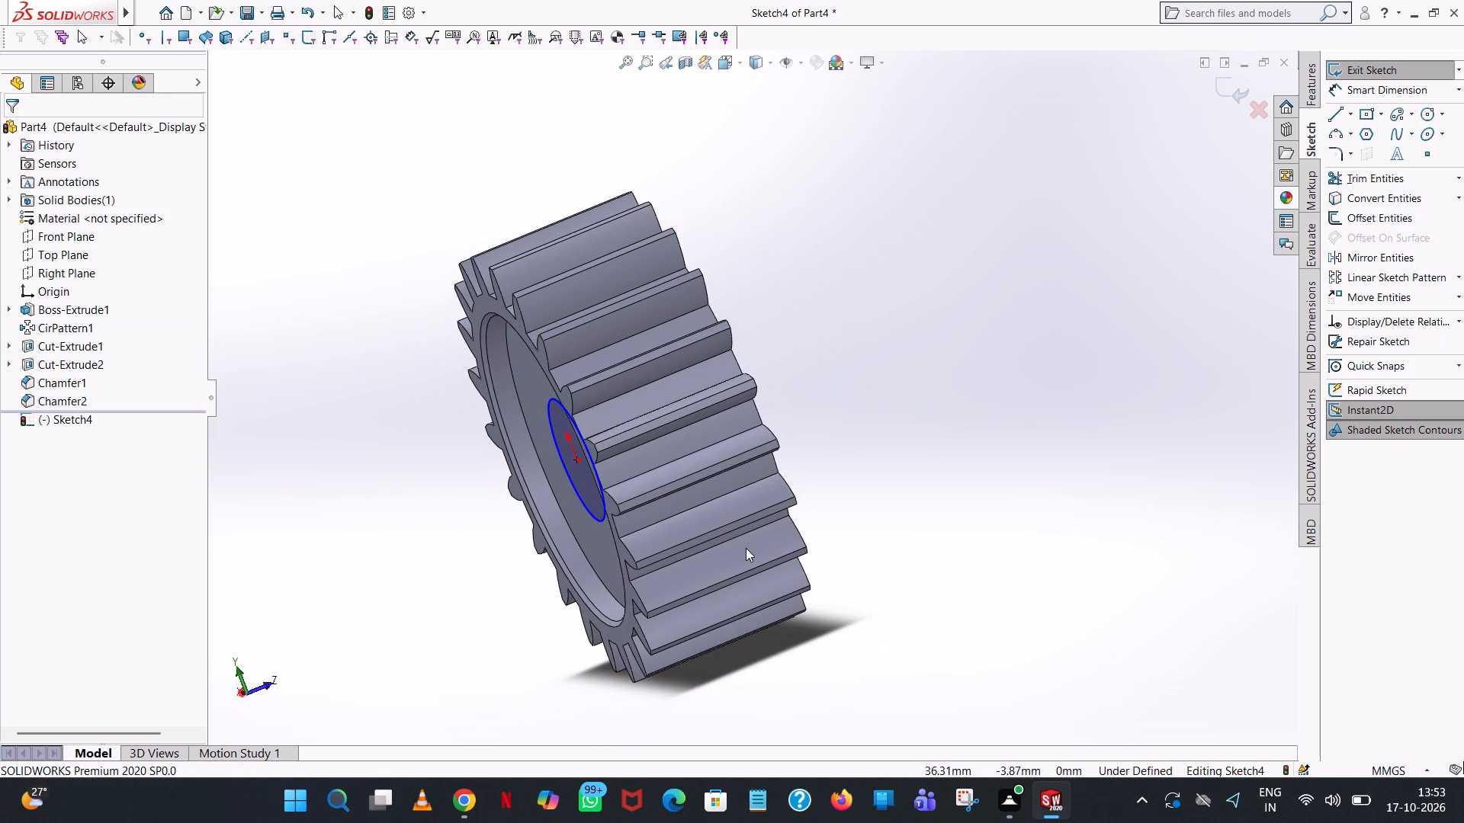
Add a diameter dimension to the circle sketched on the gear's back recess floor.
{"action": "scroll", "coordinate": [746, 548], "scroll_direction": "up", "scroll_amount": 3}
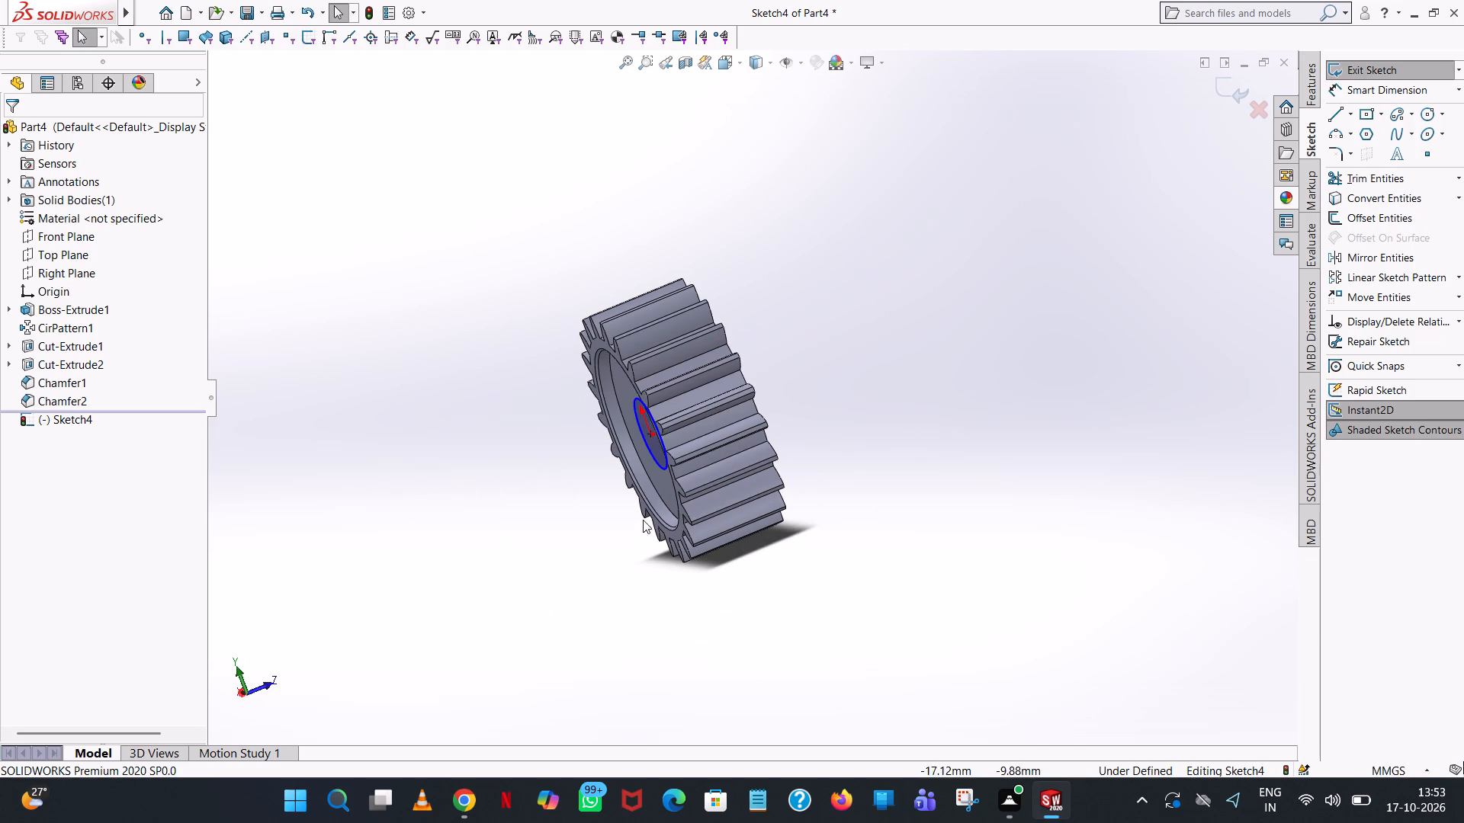
{"action": "middle_click_drag", "start_coordinate": [668, 484], "coordinate": [678, 531]}
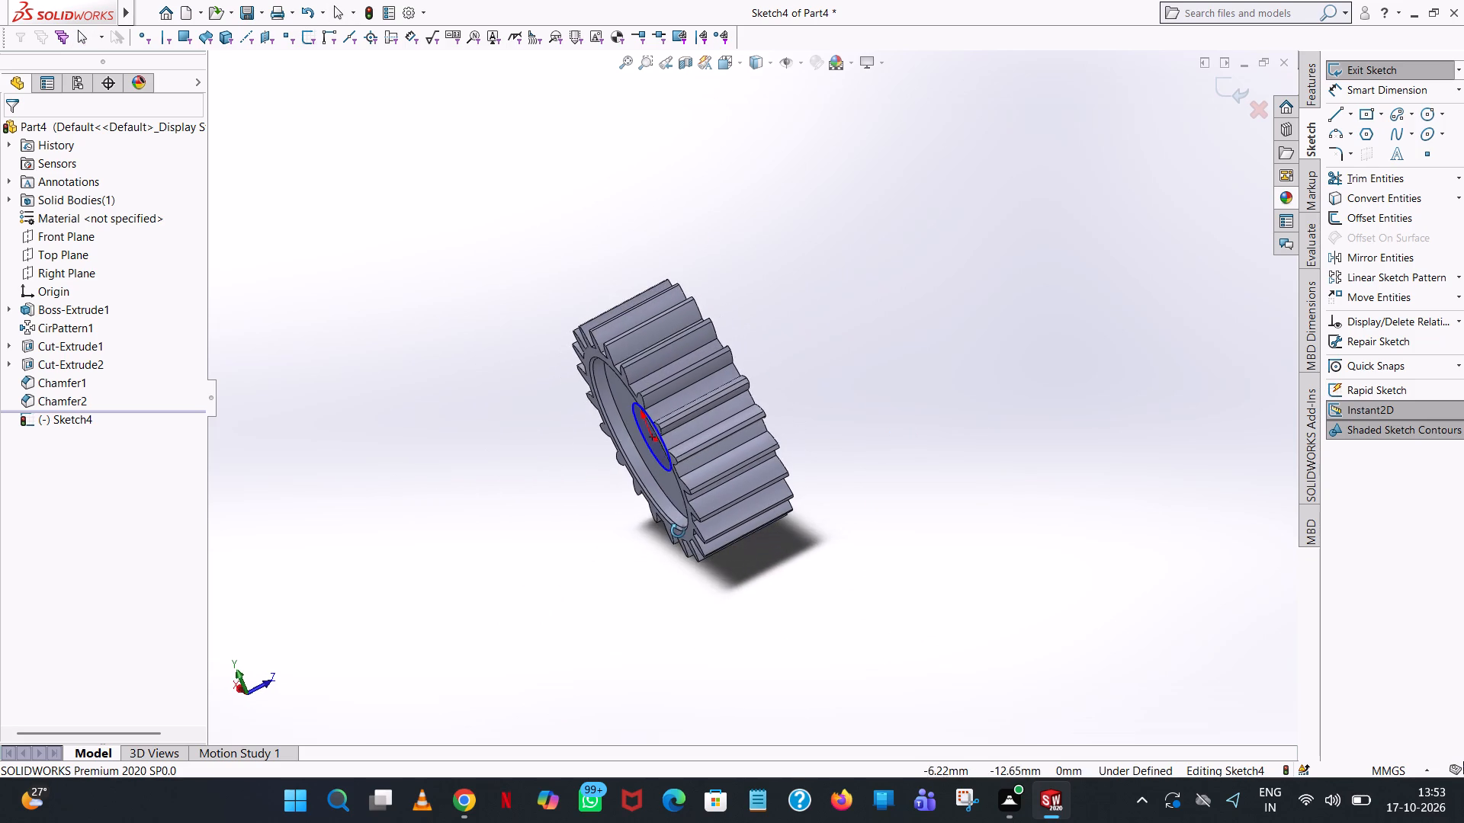
{"action": "middle_click_drag", "start_coordinate": [678, 531], "coordinate": [691, 564]}
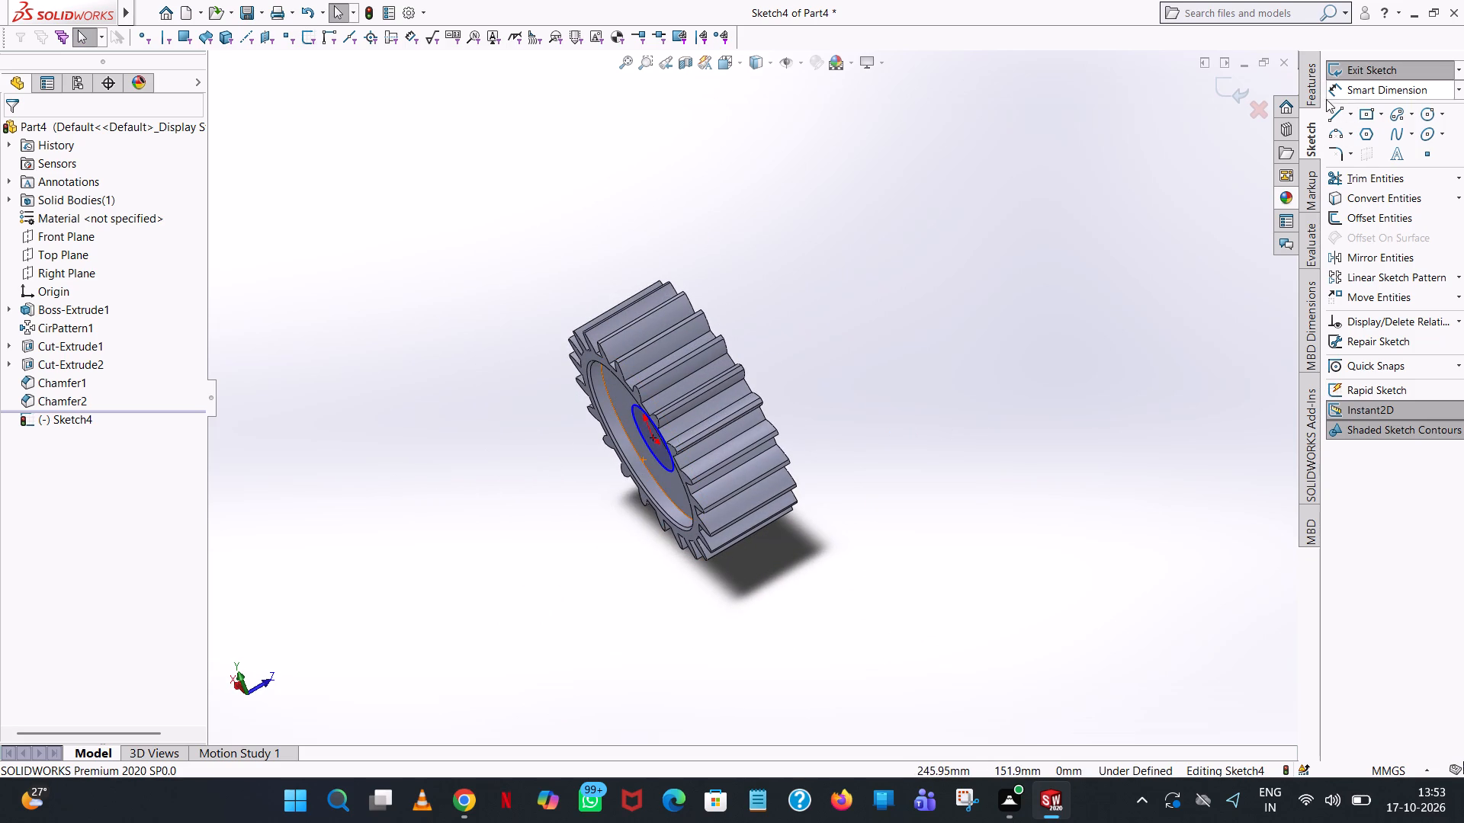
{"action": "left_click", "coordinate": [1346, 88]}
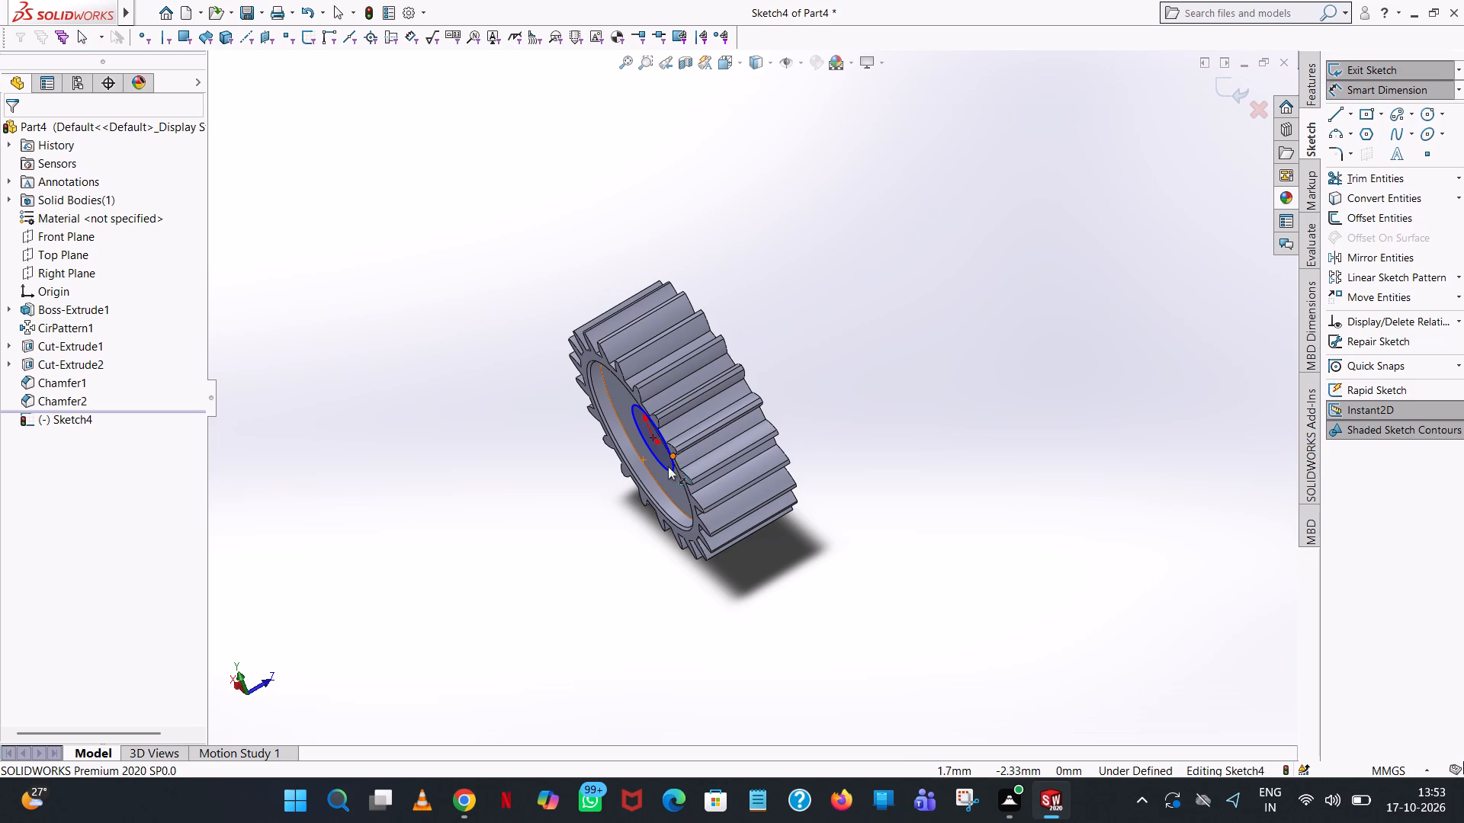
{"action": "left_click", "coordinate": [674, 472]}
{"action": "left_click", "coordinate": [864, 508]}
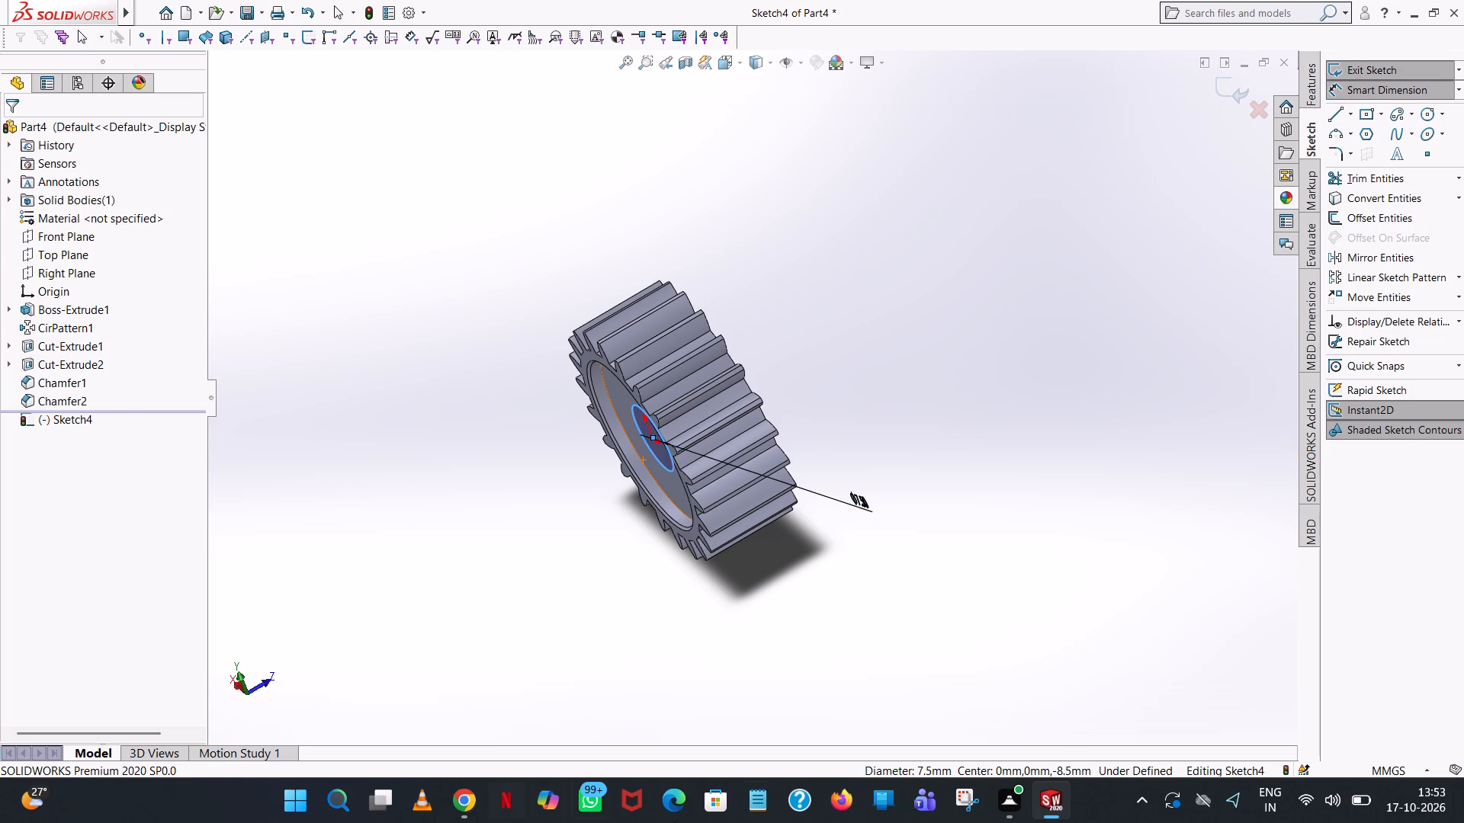
{"action": "left_click", "coordinate": [798, 482]}
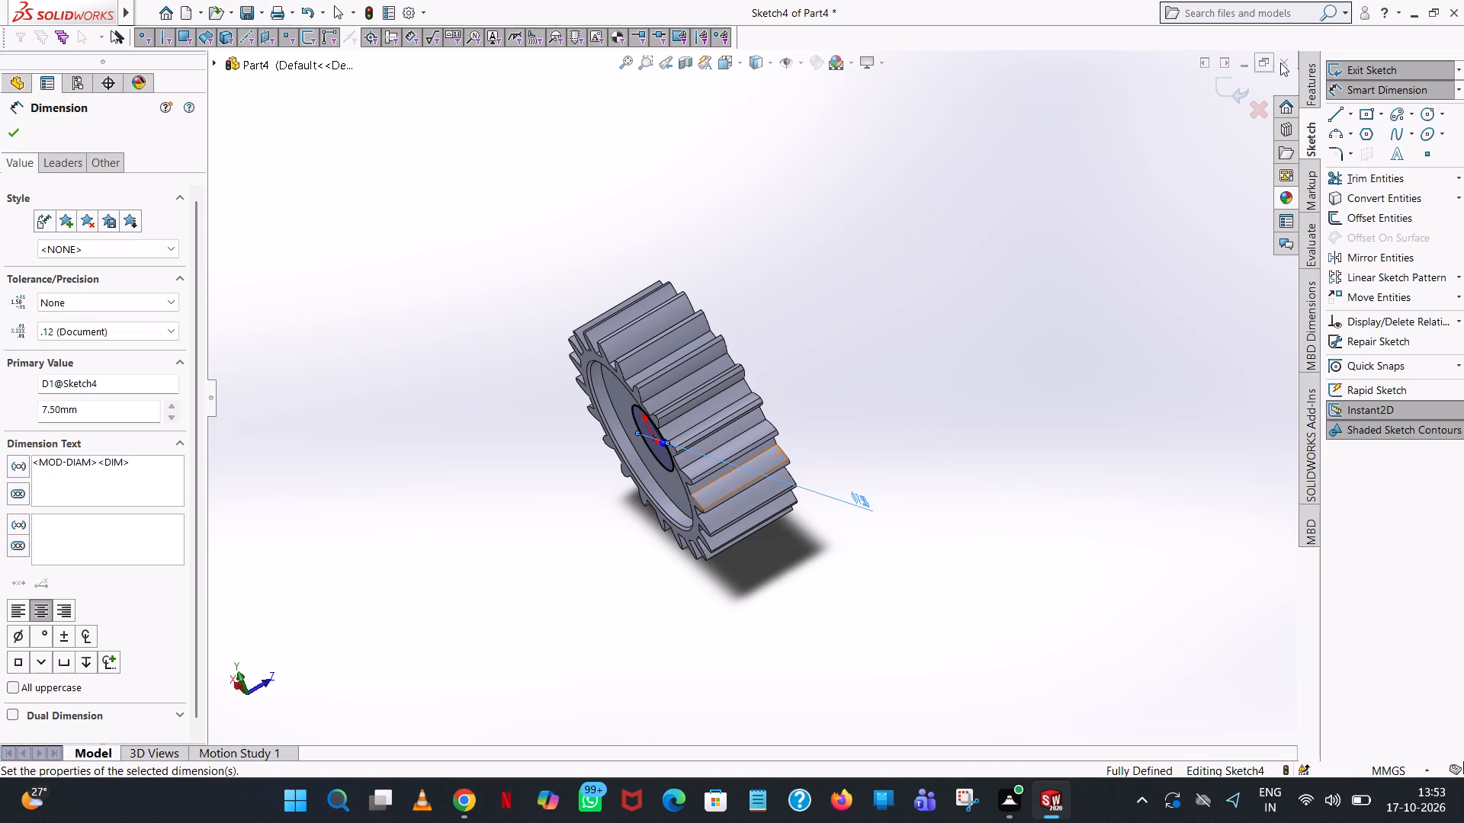
Extrude the circle on the recess floor as a blind merged boss with a depth of 22.5+1.5 mm, 24 mm overall.
{"action": "left_click", "coordinate": [1301, 82]}
{"action": "left_click", "coordinate": [1344, 69]}
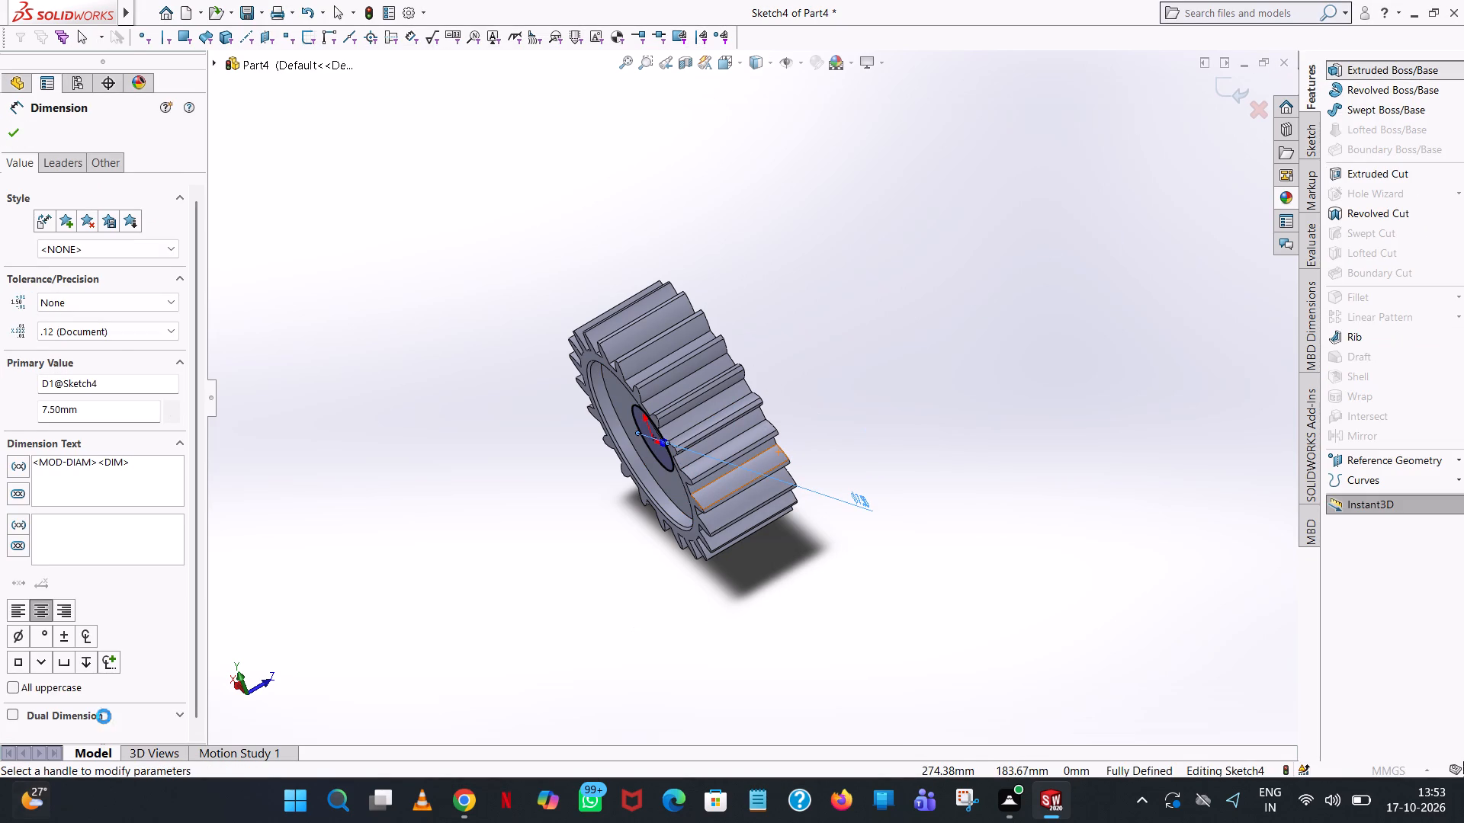
{"action": "scroll", "coordinate": [593, 471], "scroll_direction": "up", "scroll_amount": 2}
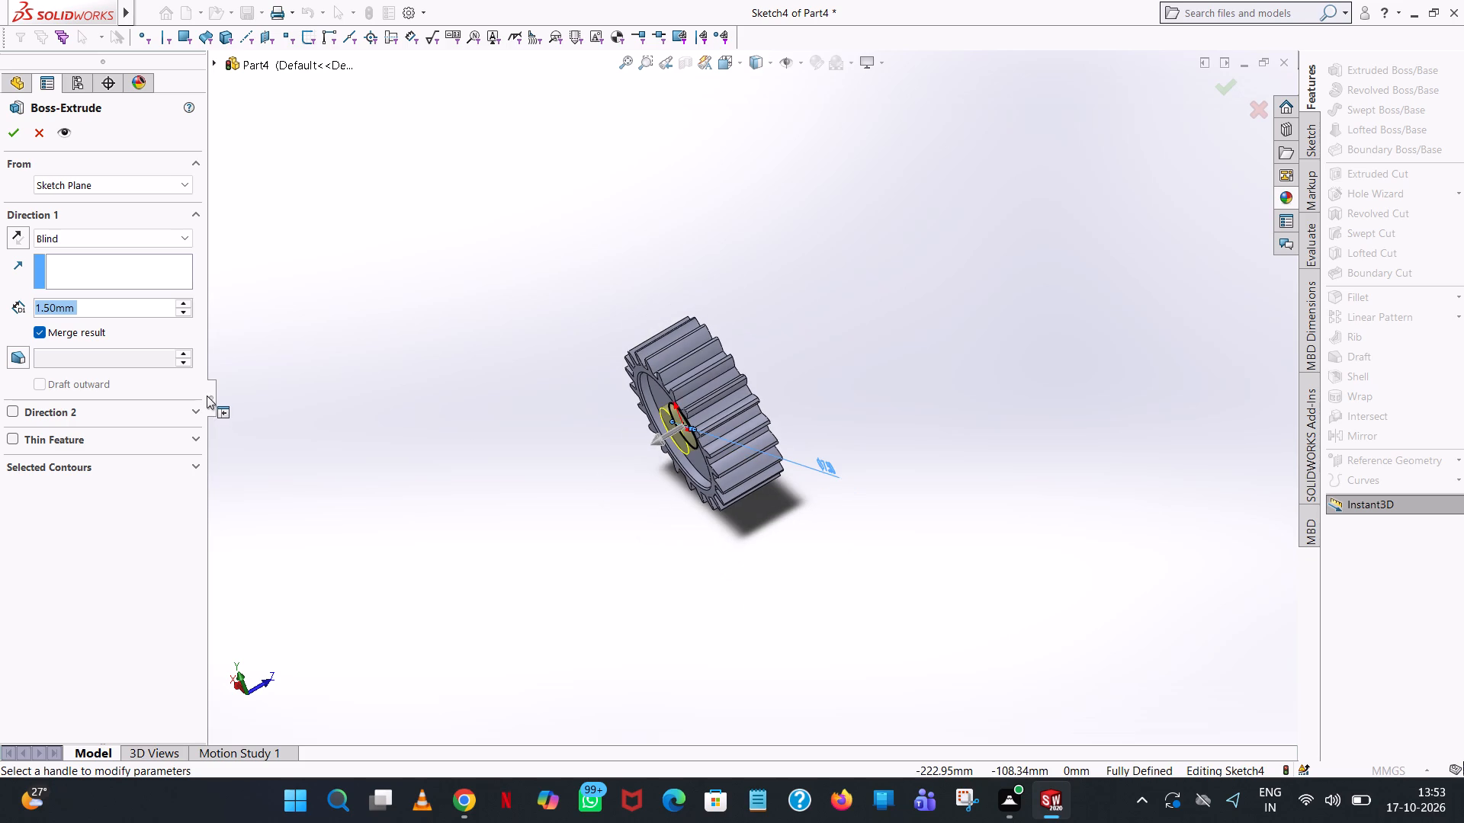
{"action": "type", "text": "22.5"}
{"action": "key", "text": "plus"}
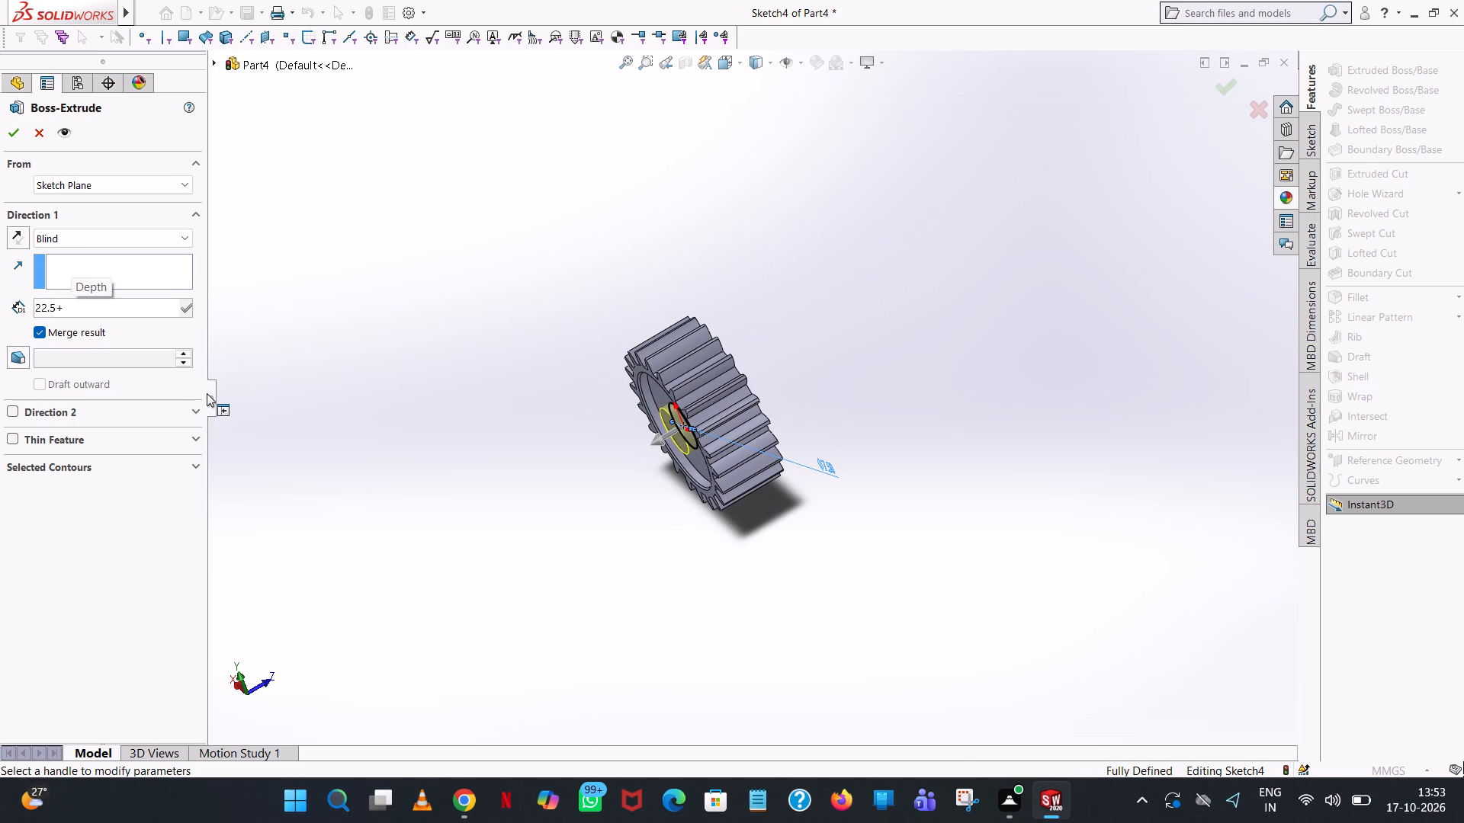
{"action": "key", "text": "1"}
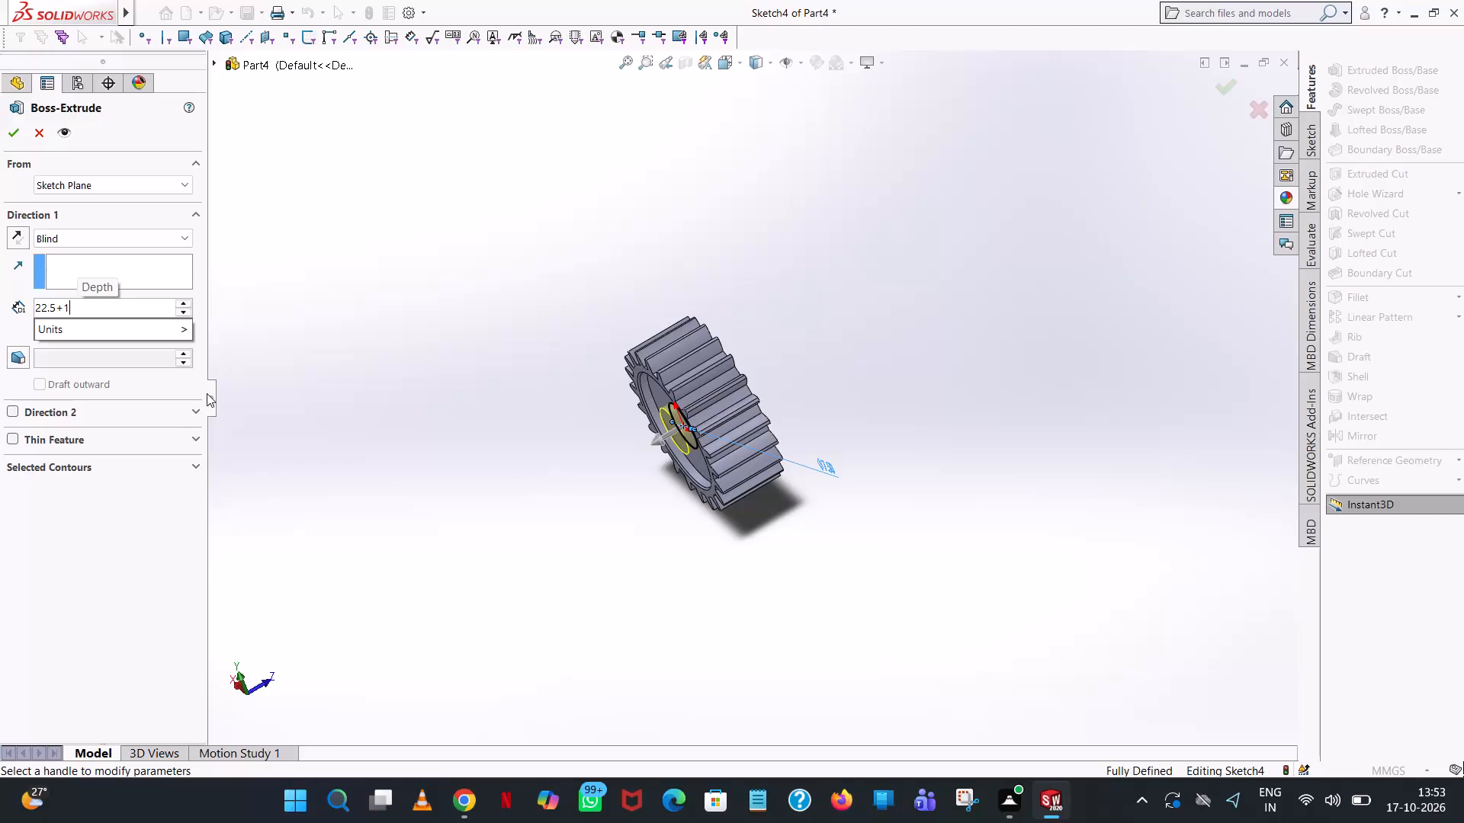
{"action": "key", "text": "period"}
{"action": "key", "text": "5"}
{"action": "key", "text": "Return"}
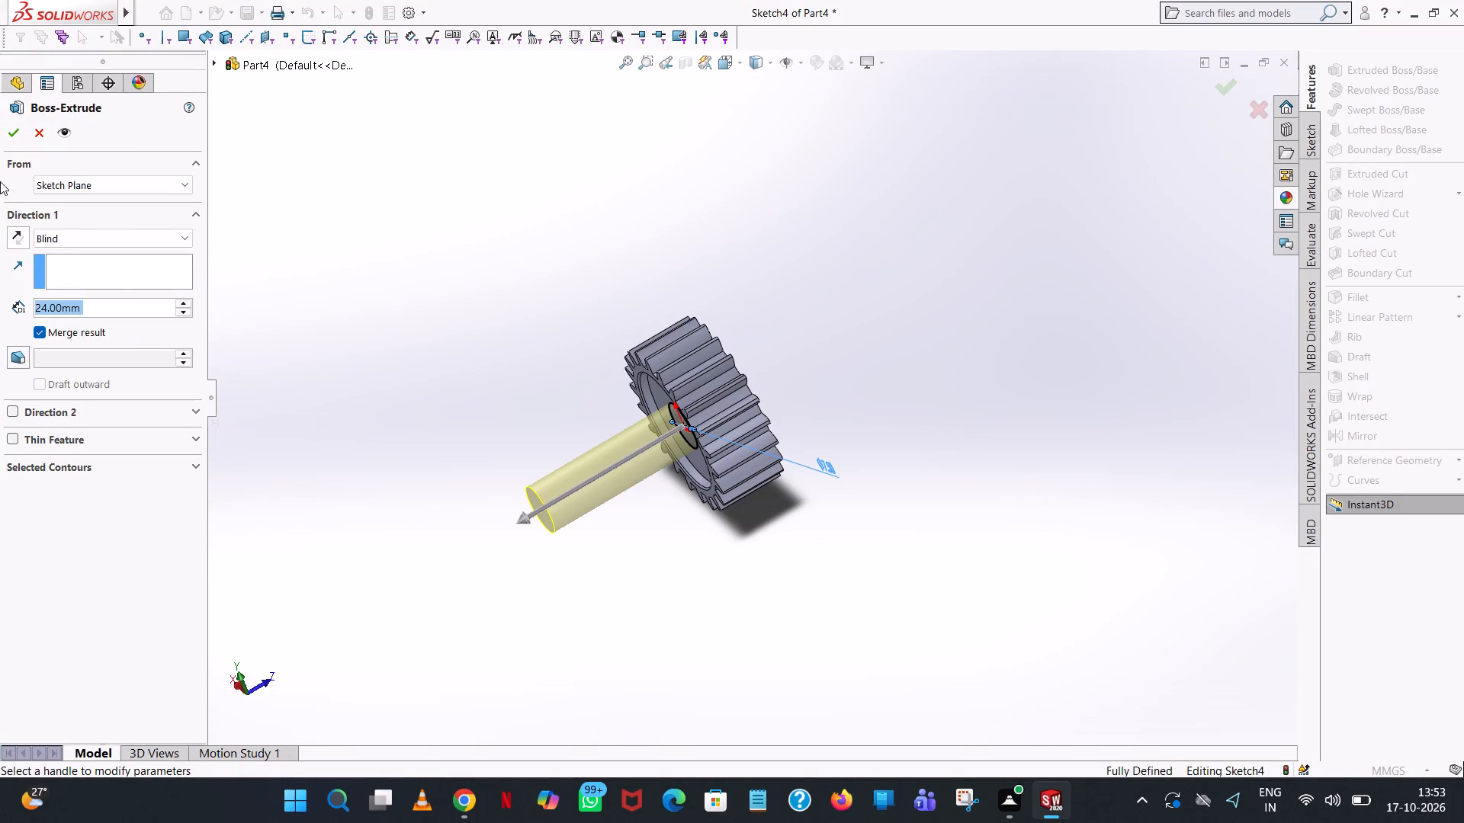
{"action": "left_click", "coordinate": [7, 136]}
{"action": "left_click", "coordinate": [928, 352]}
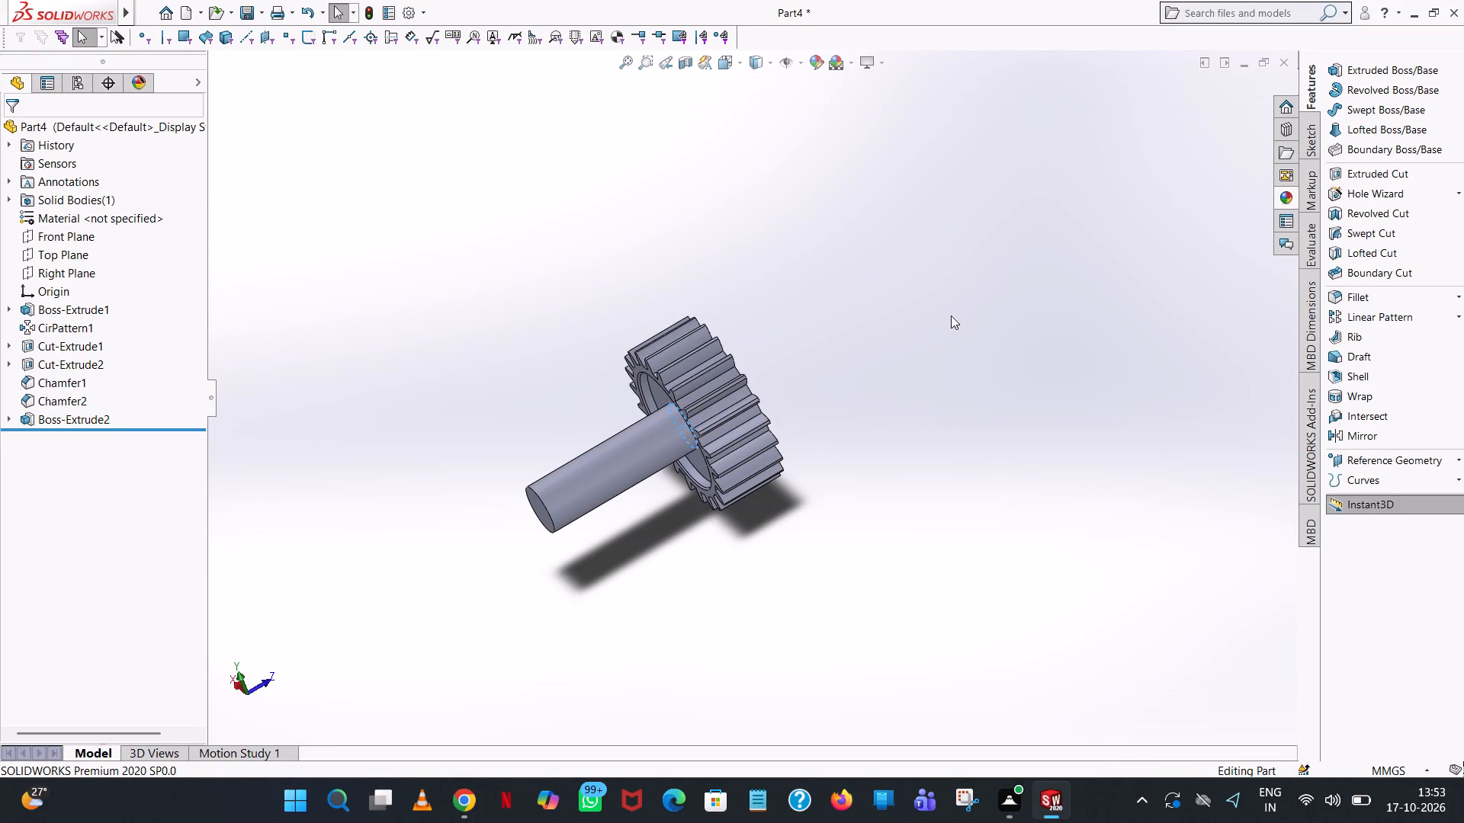
Start an extruded-boss sketch on the shaft's end face and draw an origin-centred circle with radius 4.14/2, that is 2.07 mm.
{"action": "left_click", "coordinate": [1422, 69]}
{"action": "middle_click_drag", "start_coordinate": [497, 523], "coordinate": [640, 495]}
{"action": "left_click", "coordinate": [645, 495]}
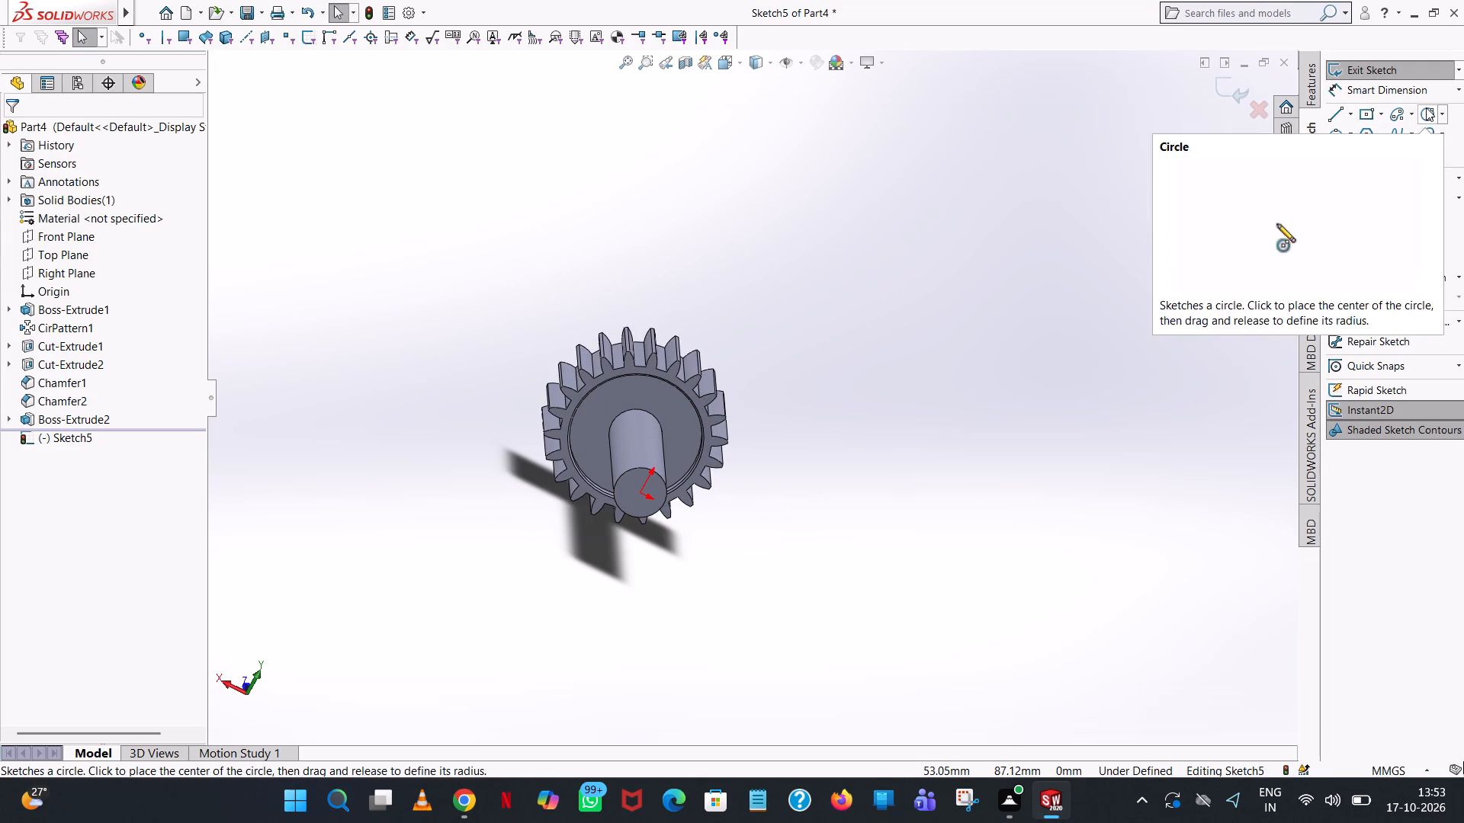
{"action": "left_click", "coordinate": [1426, 107]}
{"action": "scroll", "coordinate": [863, 373], "scroll_direction": "down", "scroll_amount": 9}
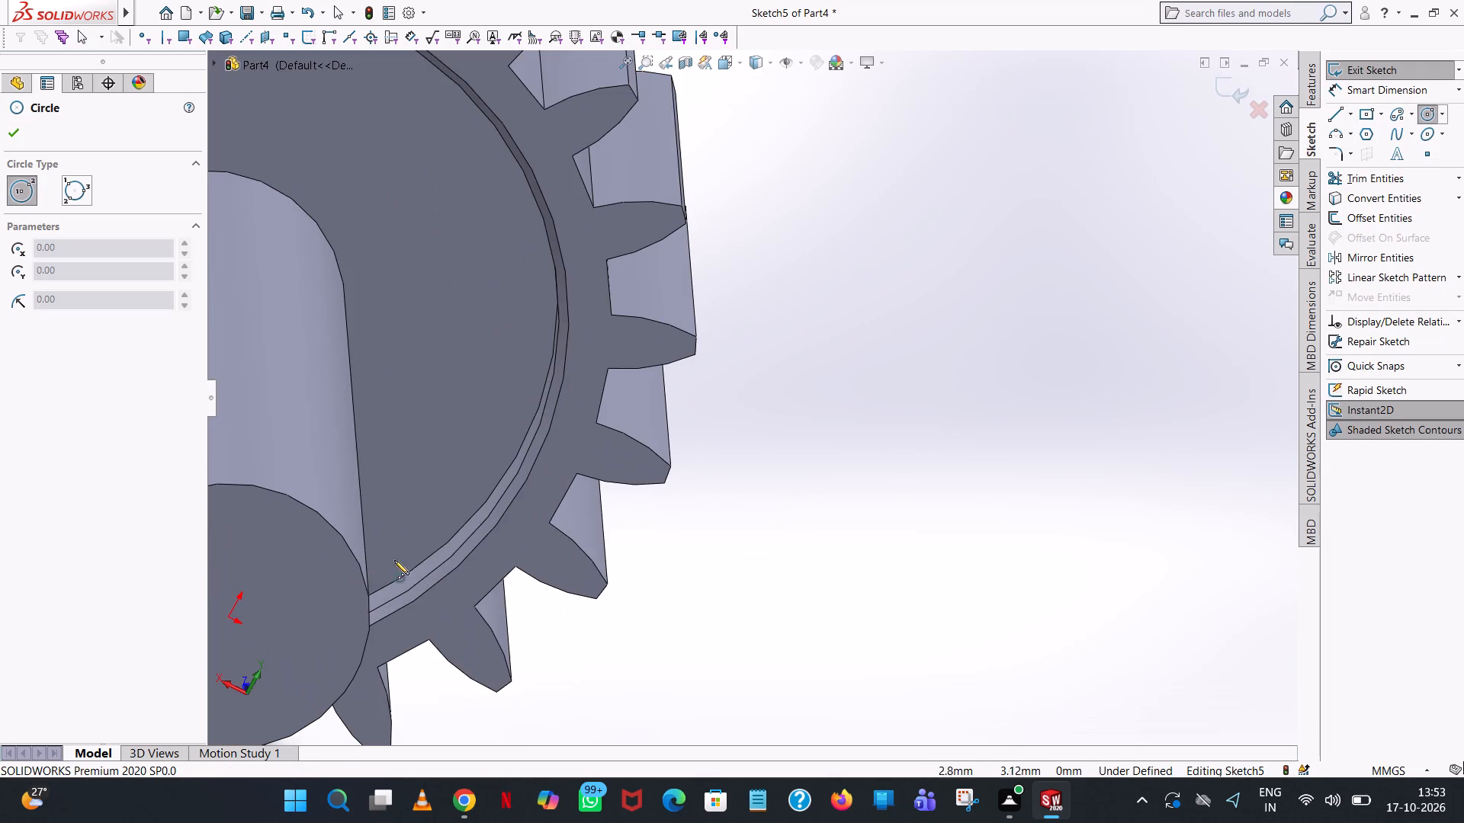
{"action": "middle_click_drag", "start_coordinate": [400, 562], "coordinate": [432, 524]}
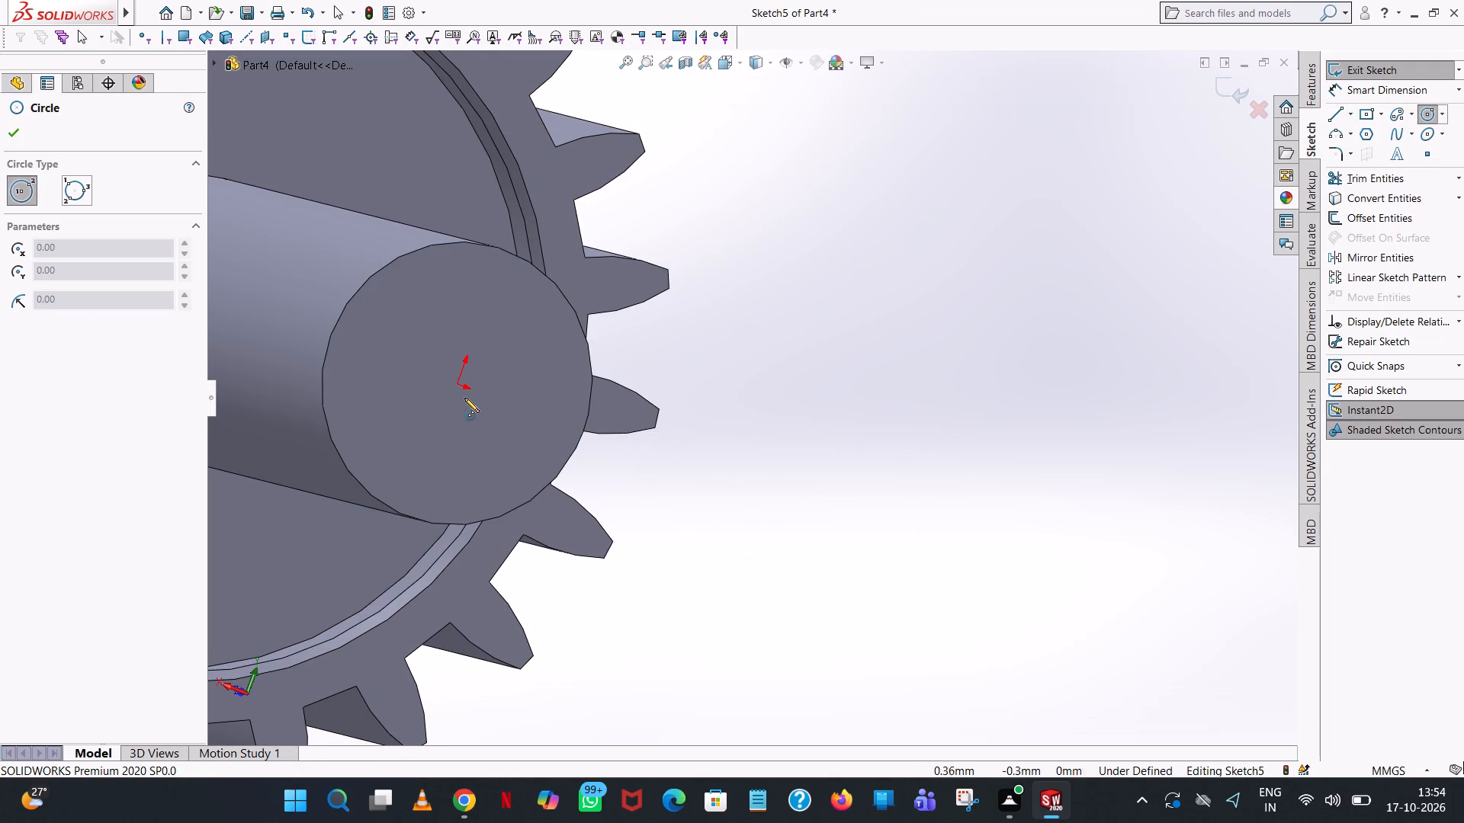
{"action": "left_click", "coordinate": [459, 385]}
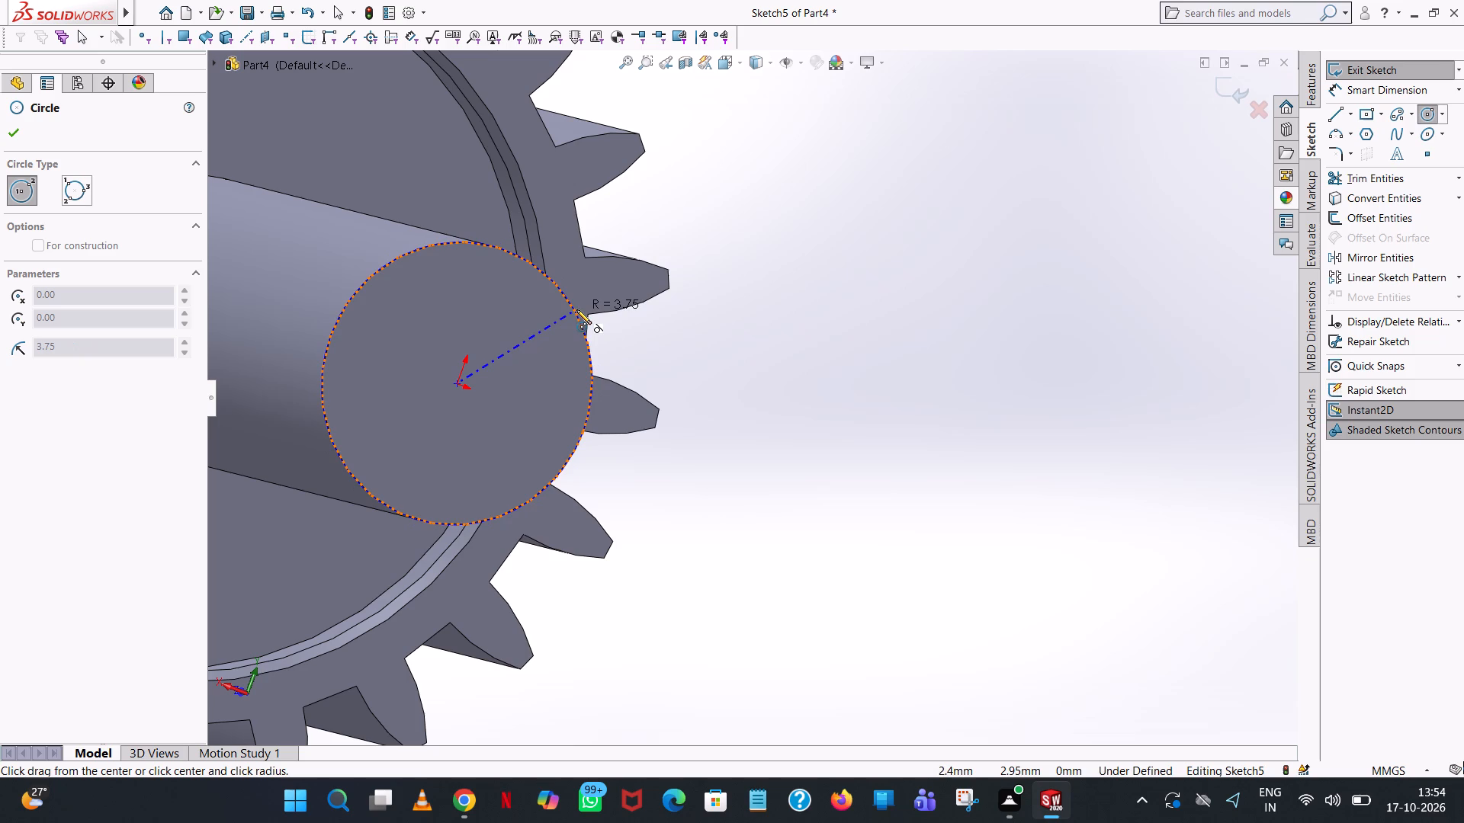
{"action": "left_click", "coordinate": [547, 319]}
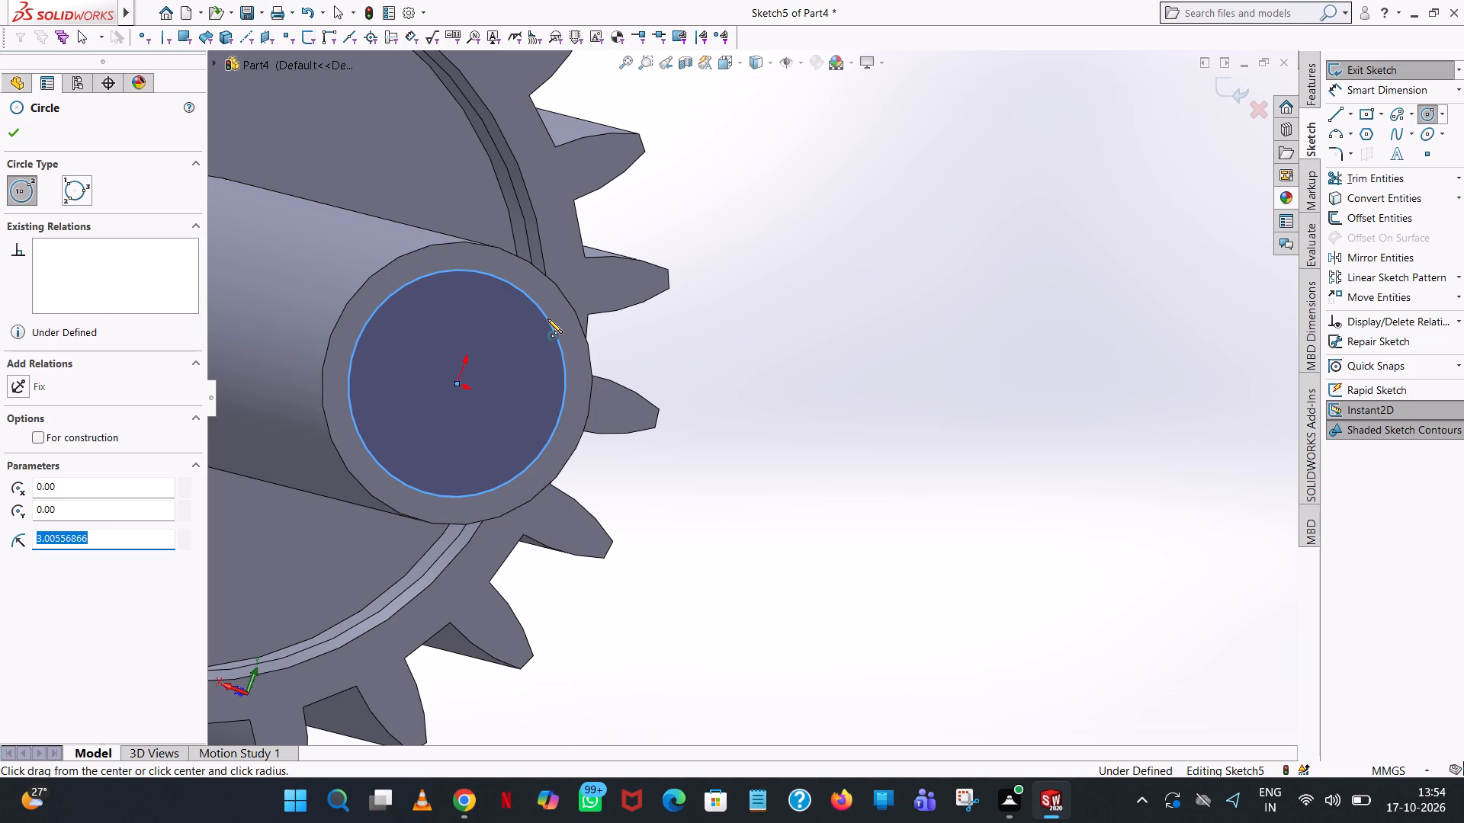
{"action": "type", "text": "4."}
{"action": "type", "text": "14"}
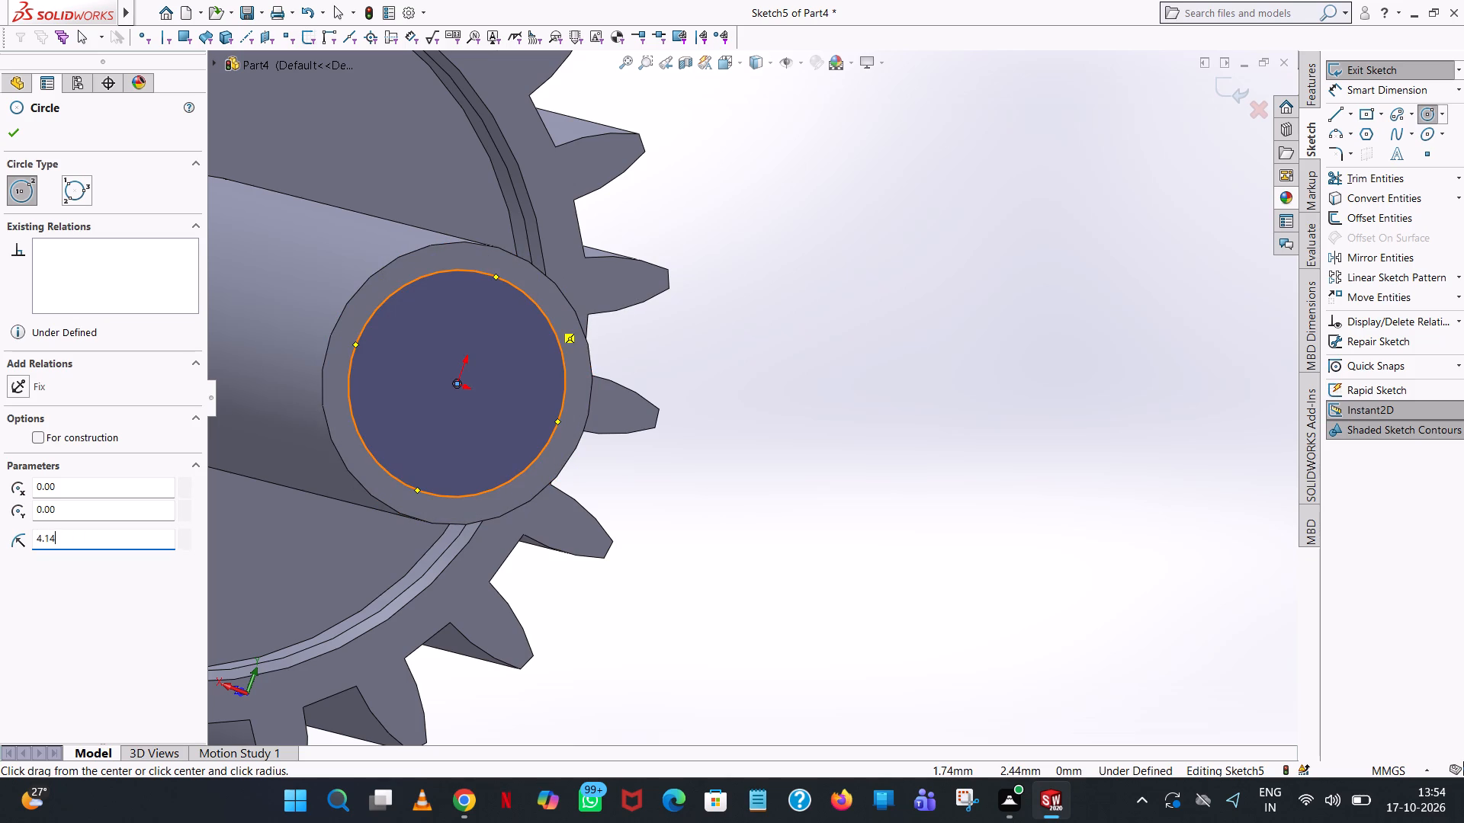
{"action": "type", "text": "/2"}
{"action": "key", "text": "Return"}
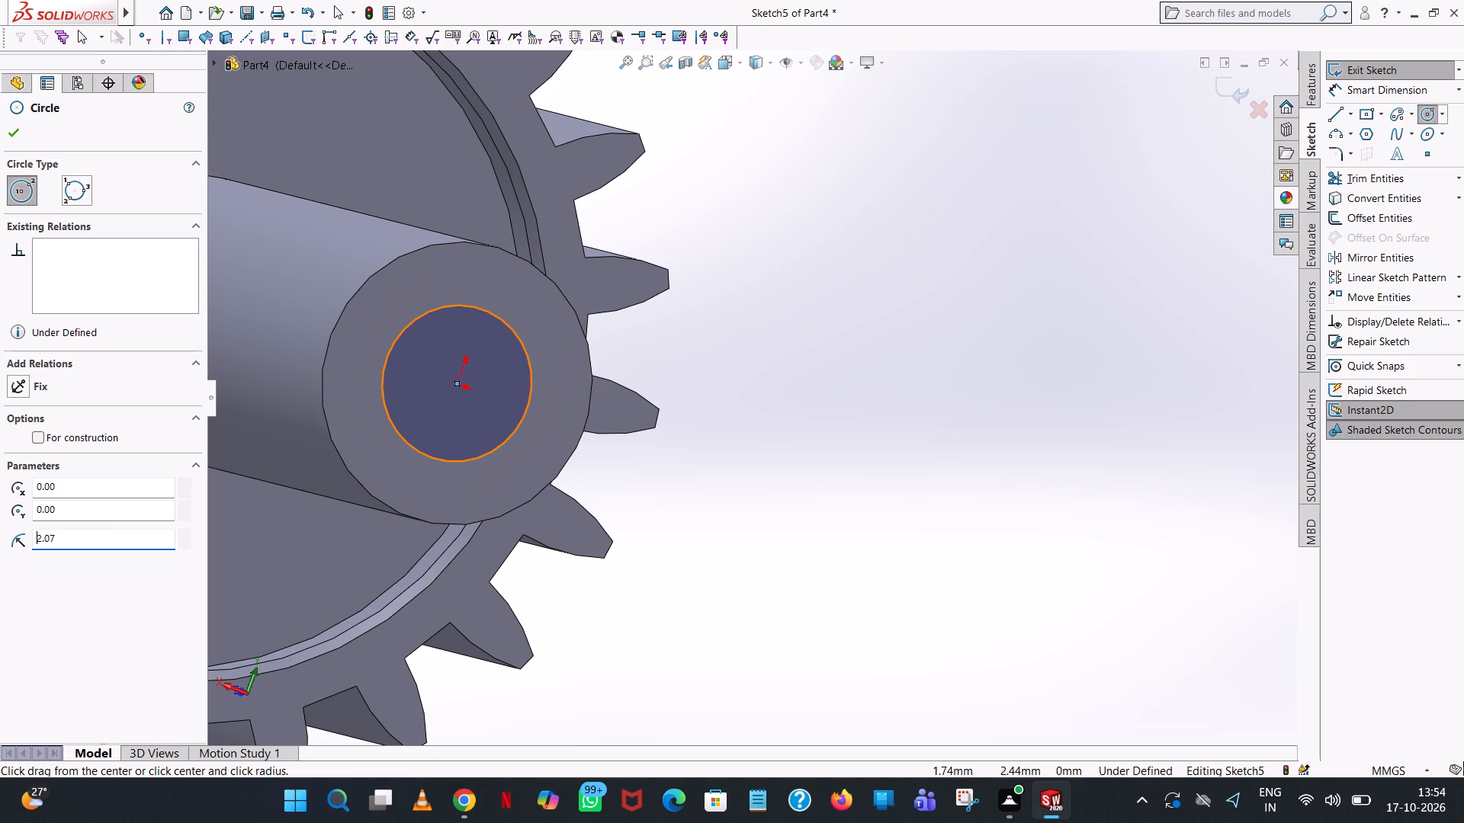
{"action": "left_click", "coordinate": [547, 319]}
{"action": "left_click", "coordinate": [547, 319]}
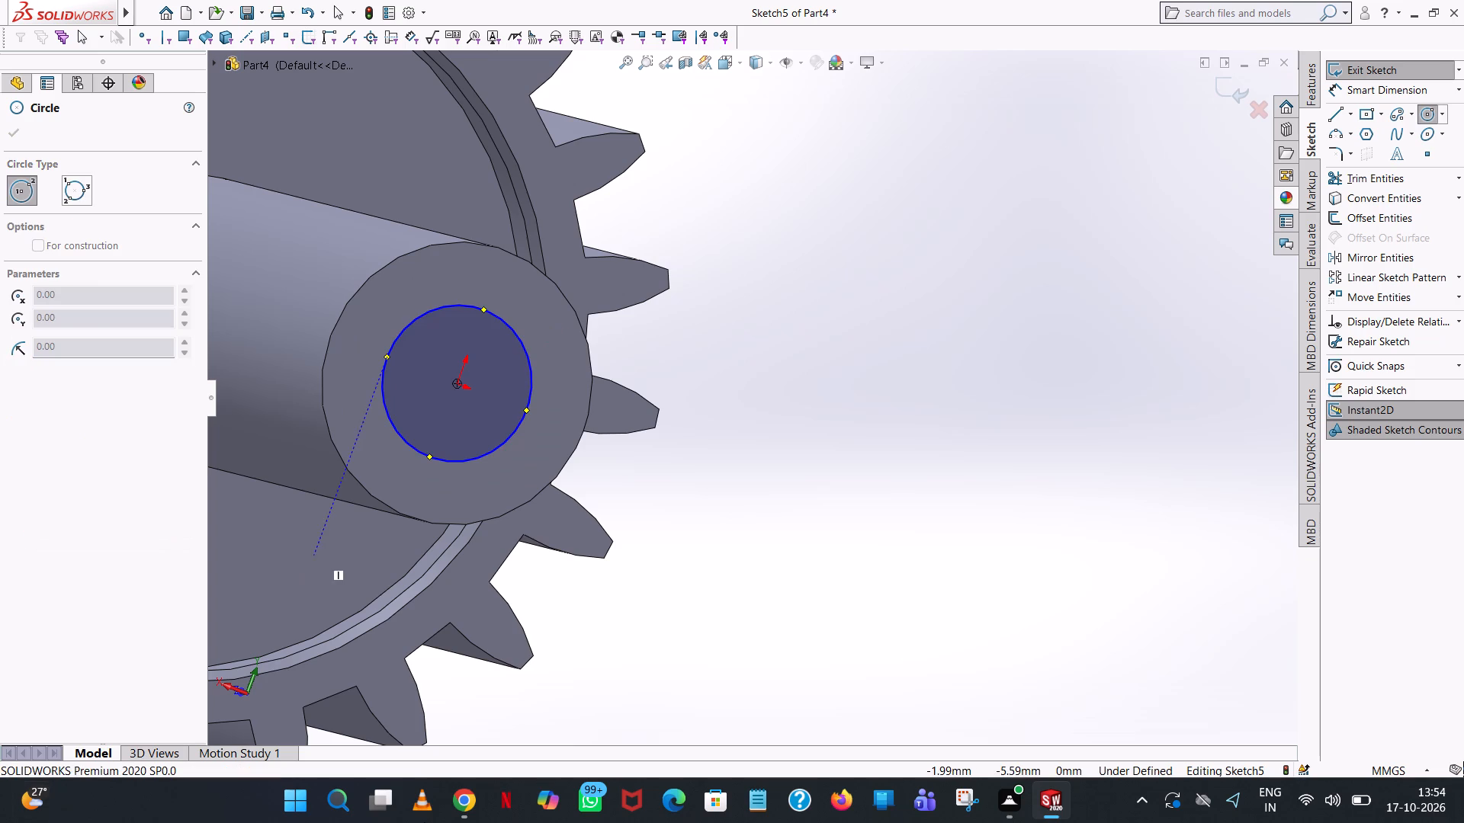
Add a diameter dimension to the small circle on the shaft's end face.
{"action": "left_click", "coordinate": [1359, 84]}
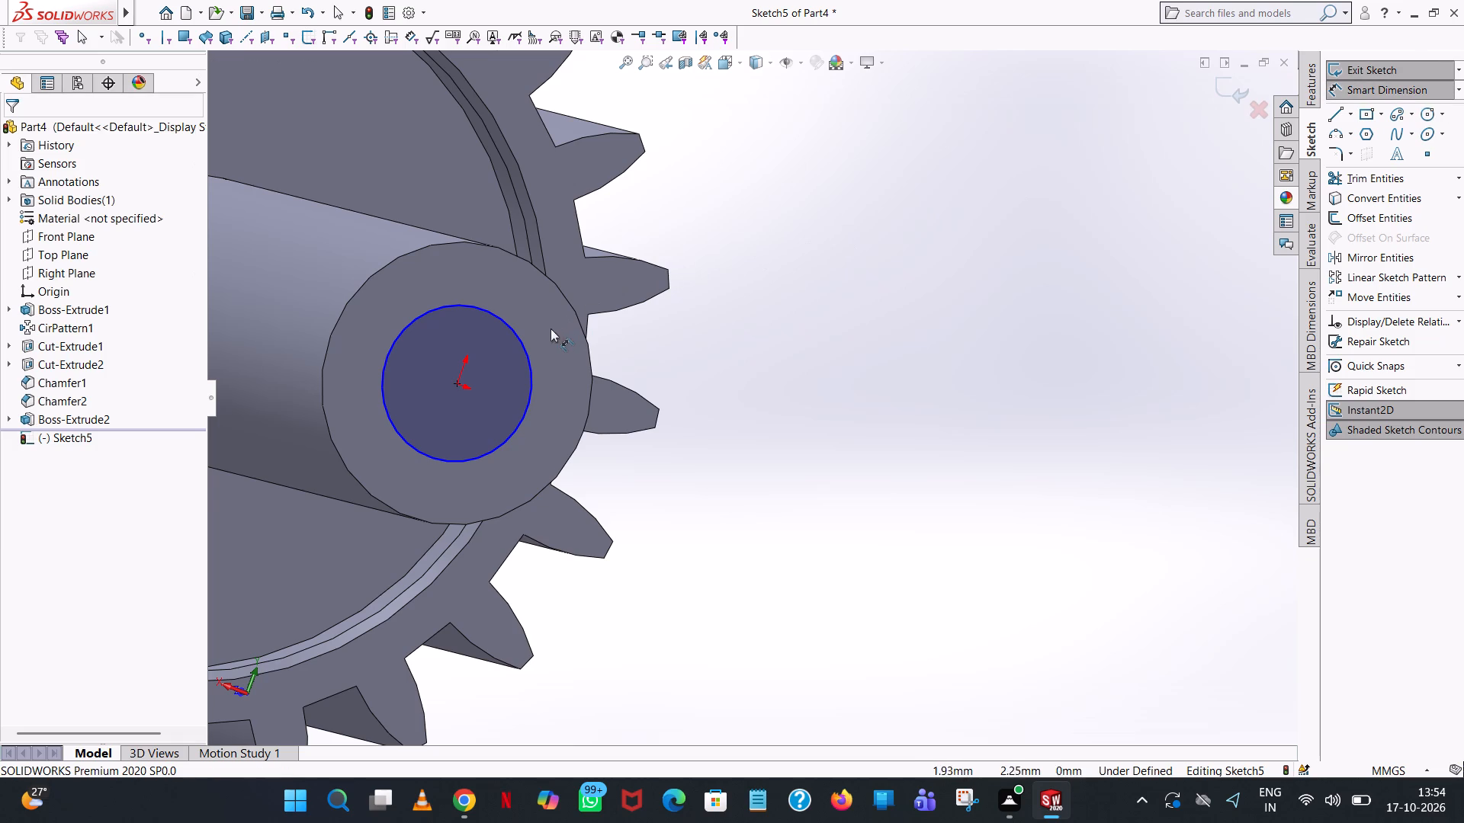
{"action": "left_click", "coordinate": [520, 343]}
{"action": "left_click", "coordinate": [881, 260]}
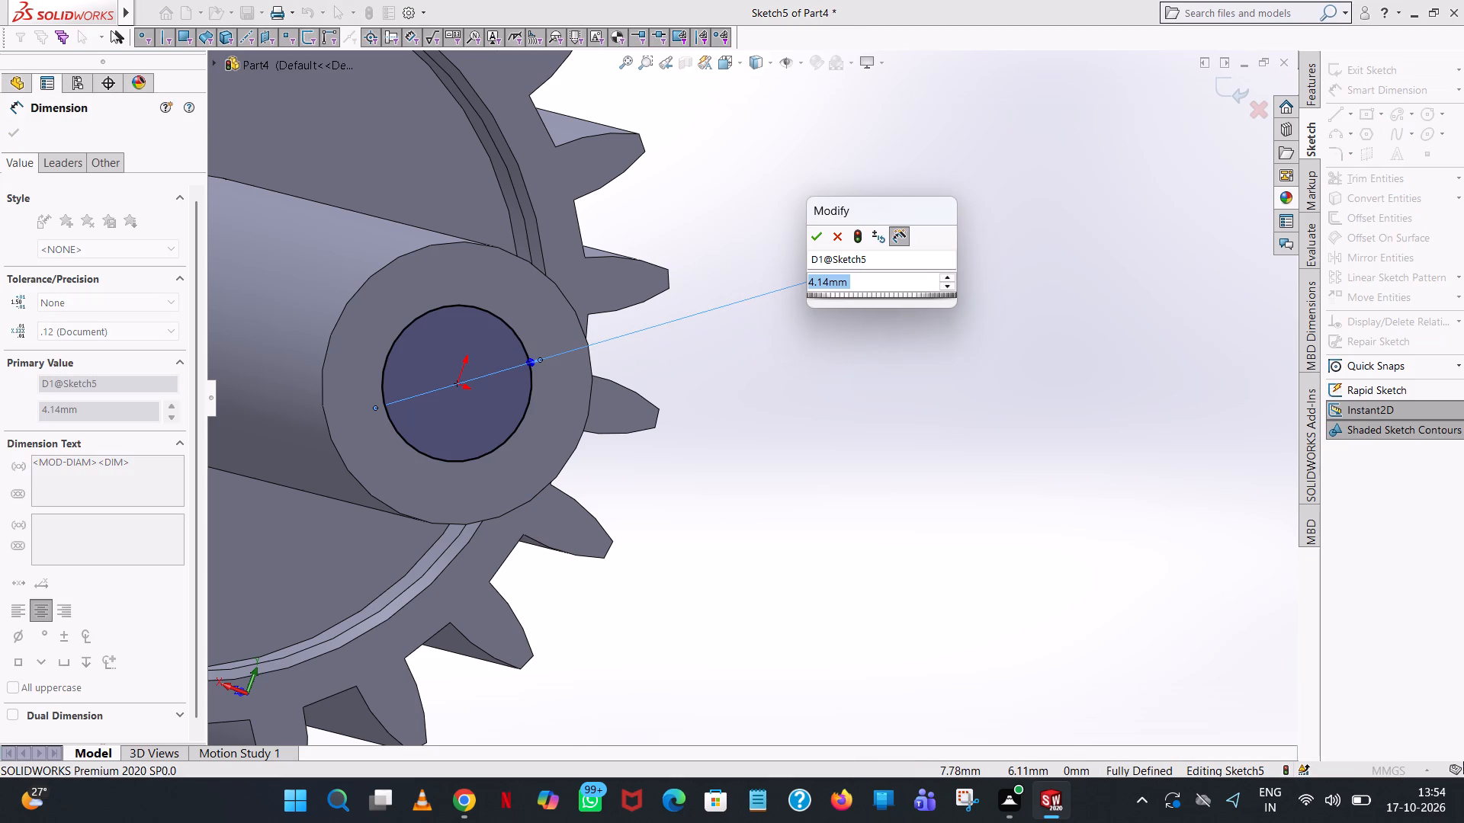
{"action": "left_click", "coordinate": [817, 250]}
{"action": "left_click", "coordinate": [819, 242]}
Extrude the small end-face circle 7.5 mm outward as a blind boss merged with the shaft.
{"action": "scroll", "coordinate": [791, 351], "scroll_direction": "up", "scroll_amount": 10}
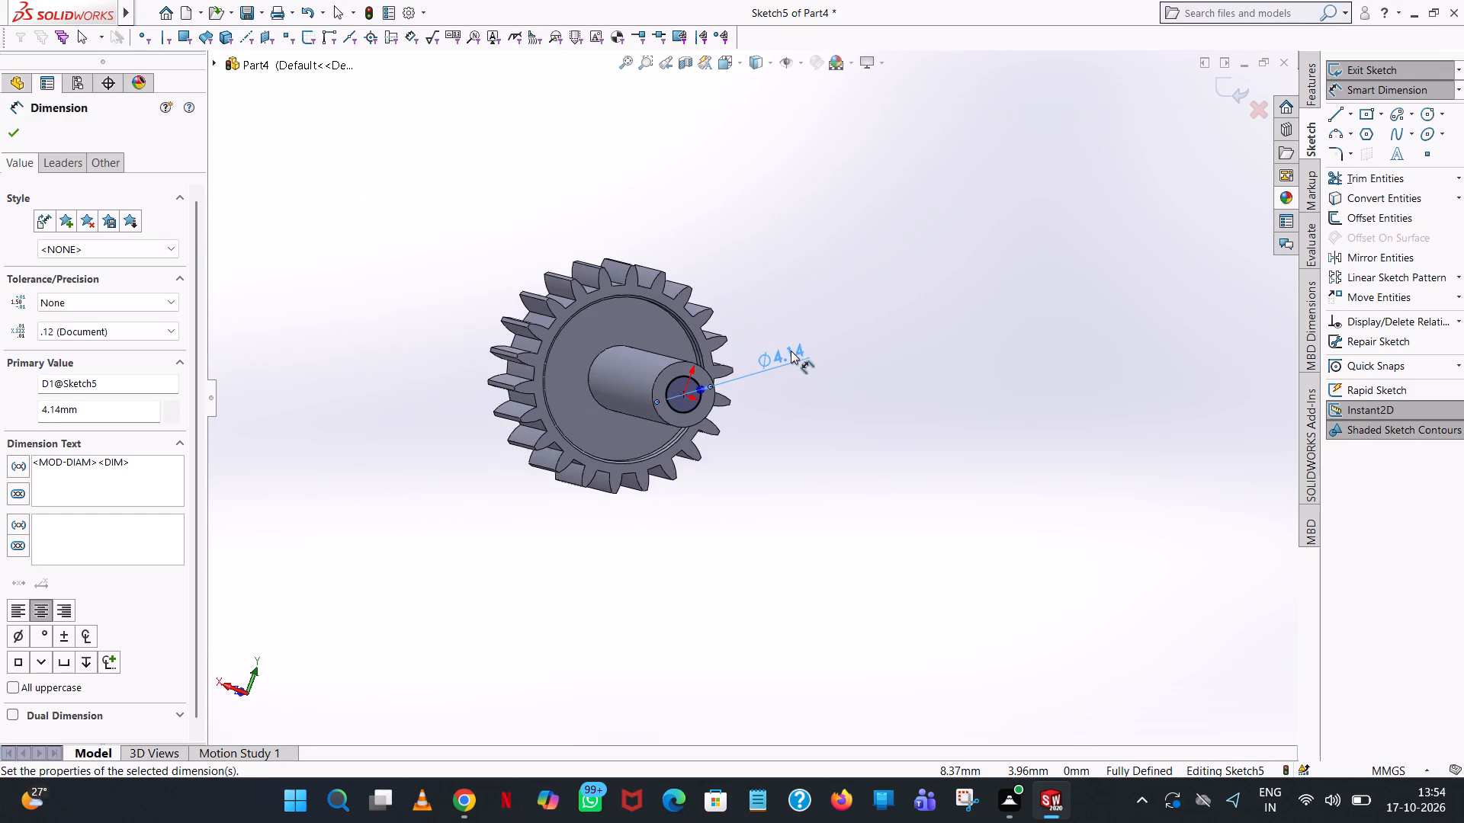
{"action": "middle_click_drag", "start_coordinate": [783, 354], "coordinate": [612, 376]}
{"action": "scroll", "coordinate": [612, 376], "scroll_direction": "up", "scroll_amount": 1}
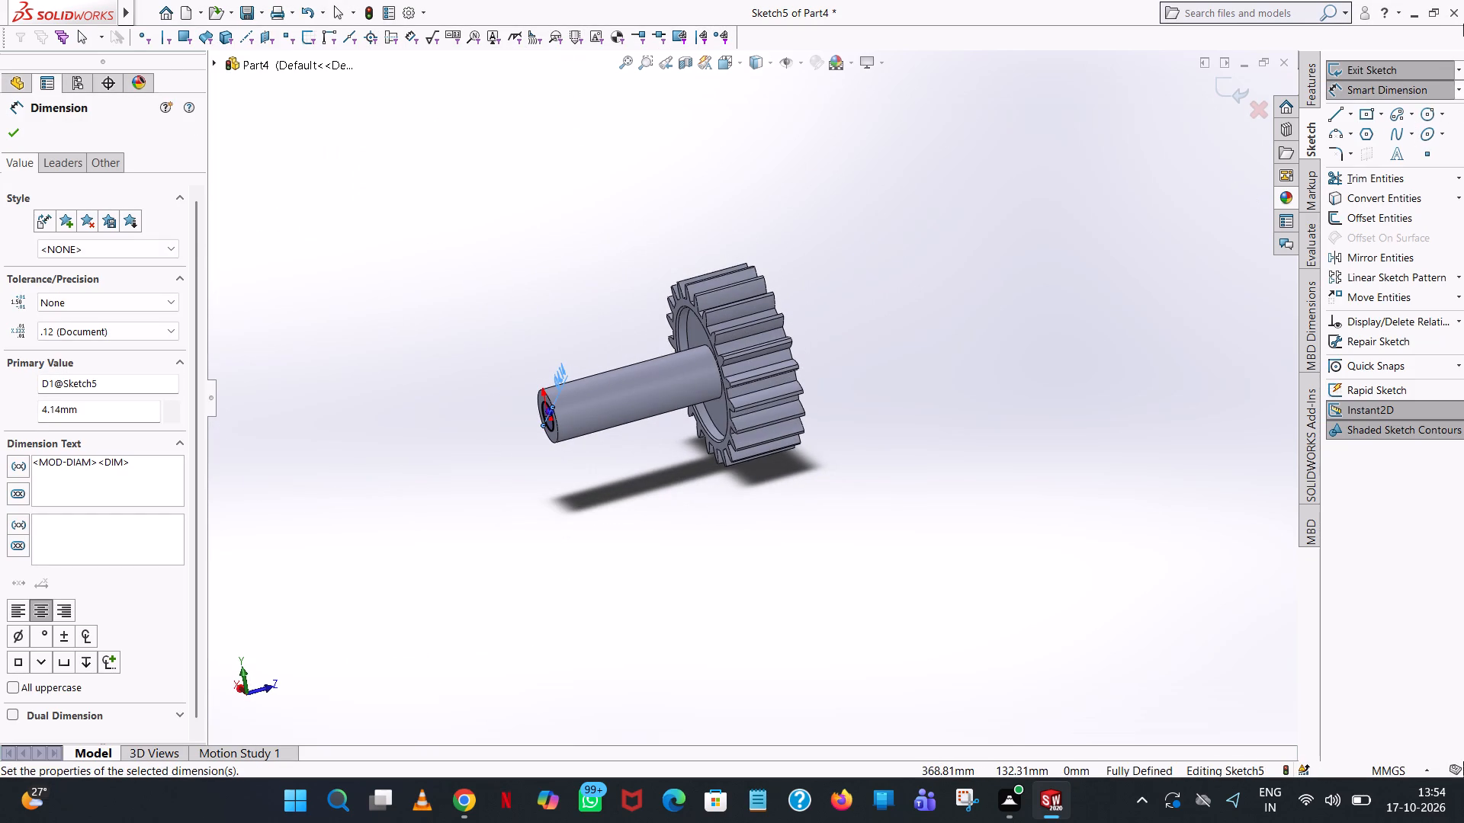
{"action": "left_click", "coordinate": [1315, 85]}
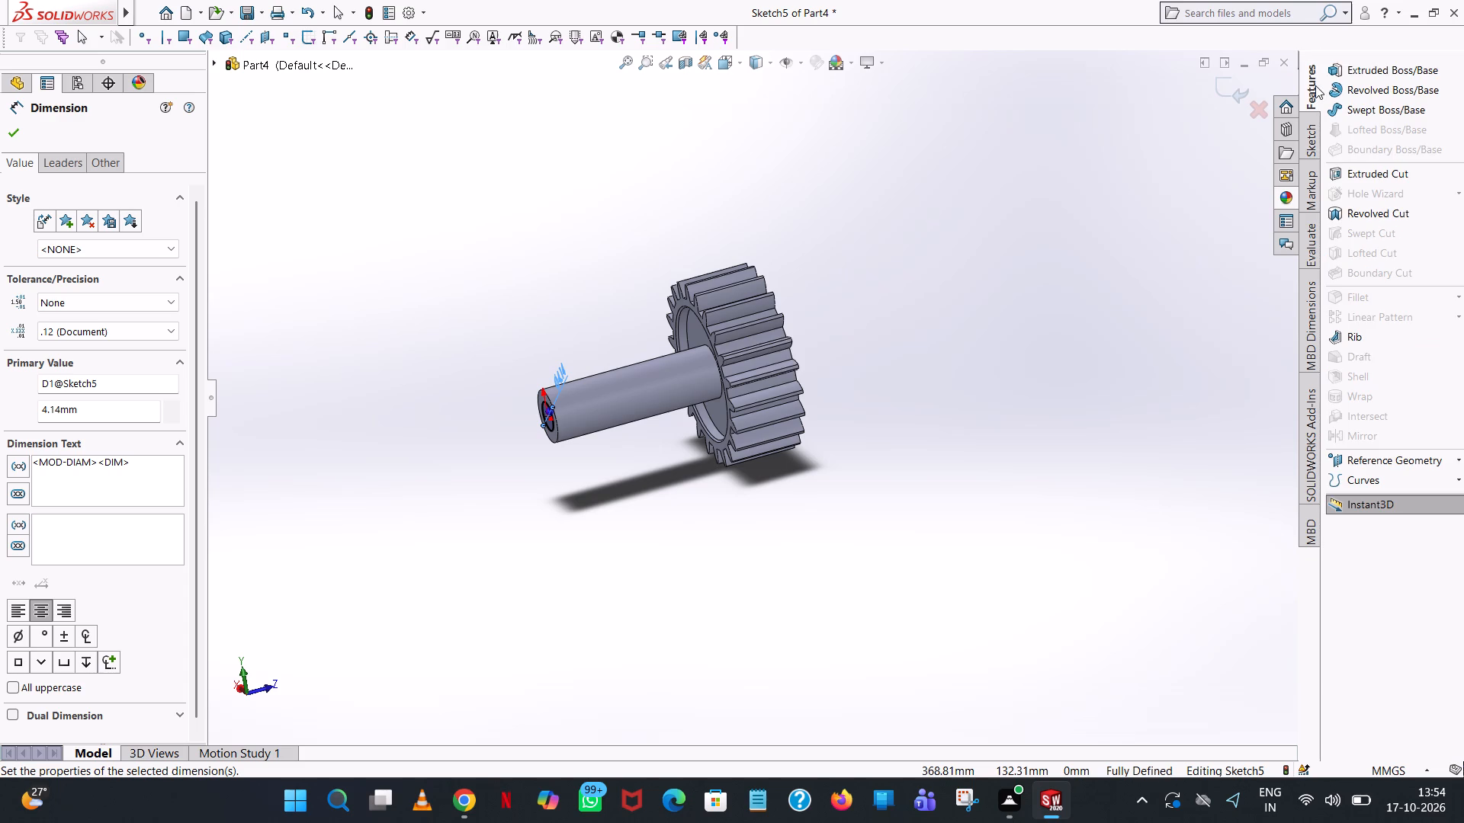
{"action": "left_click", "coordinate": [1342, 69]}
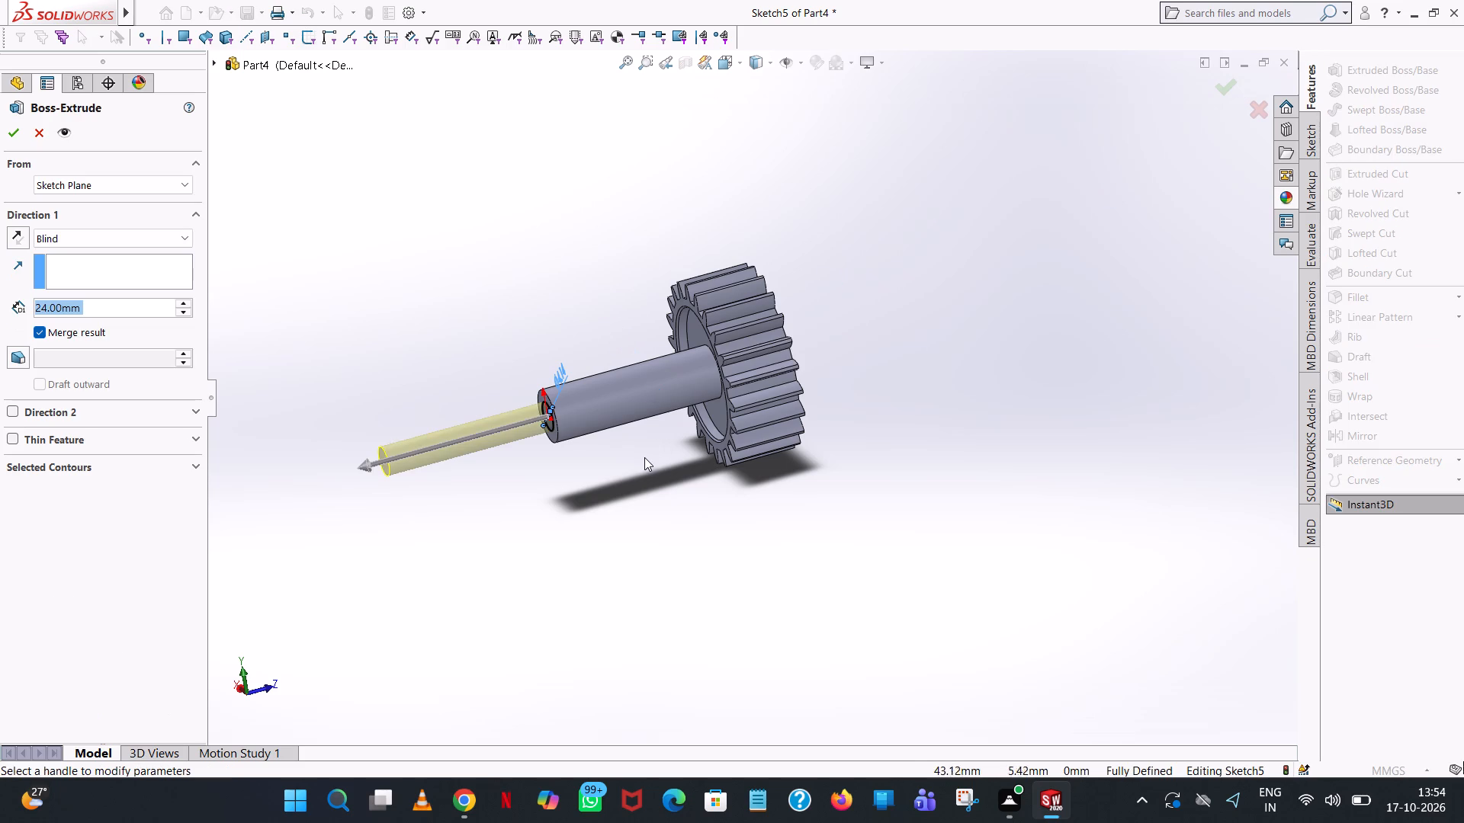
{"action": "middle_click_drag", "start_coordinate": [644, 458], "coordinate": [618, 445]}
{"action": "double_click", "coordinate": [101, 303]}
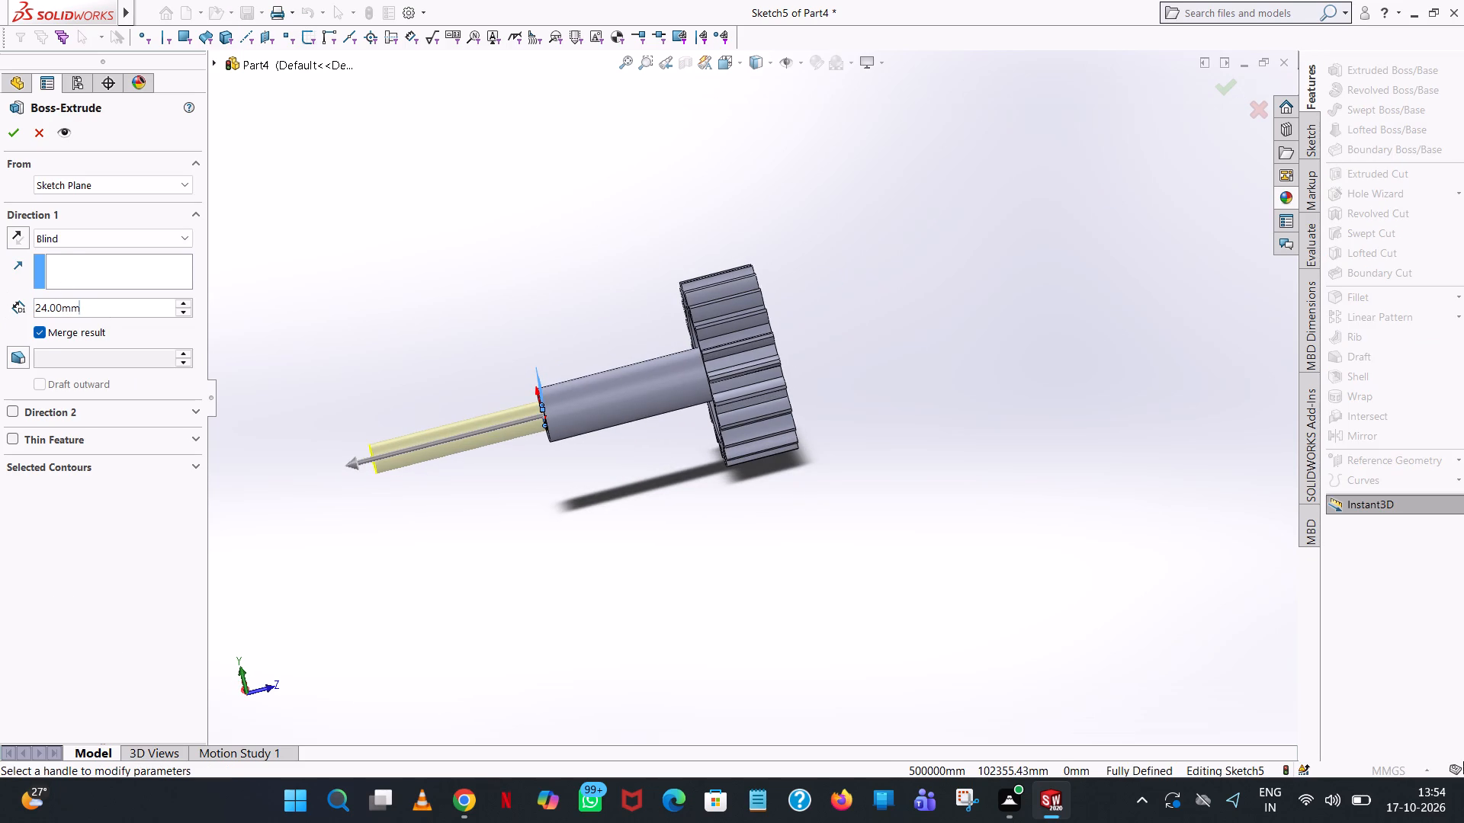
{"action": "type", "text": "7."}
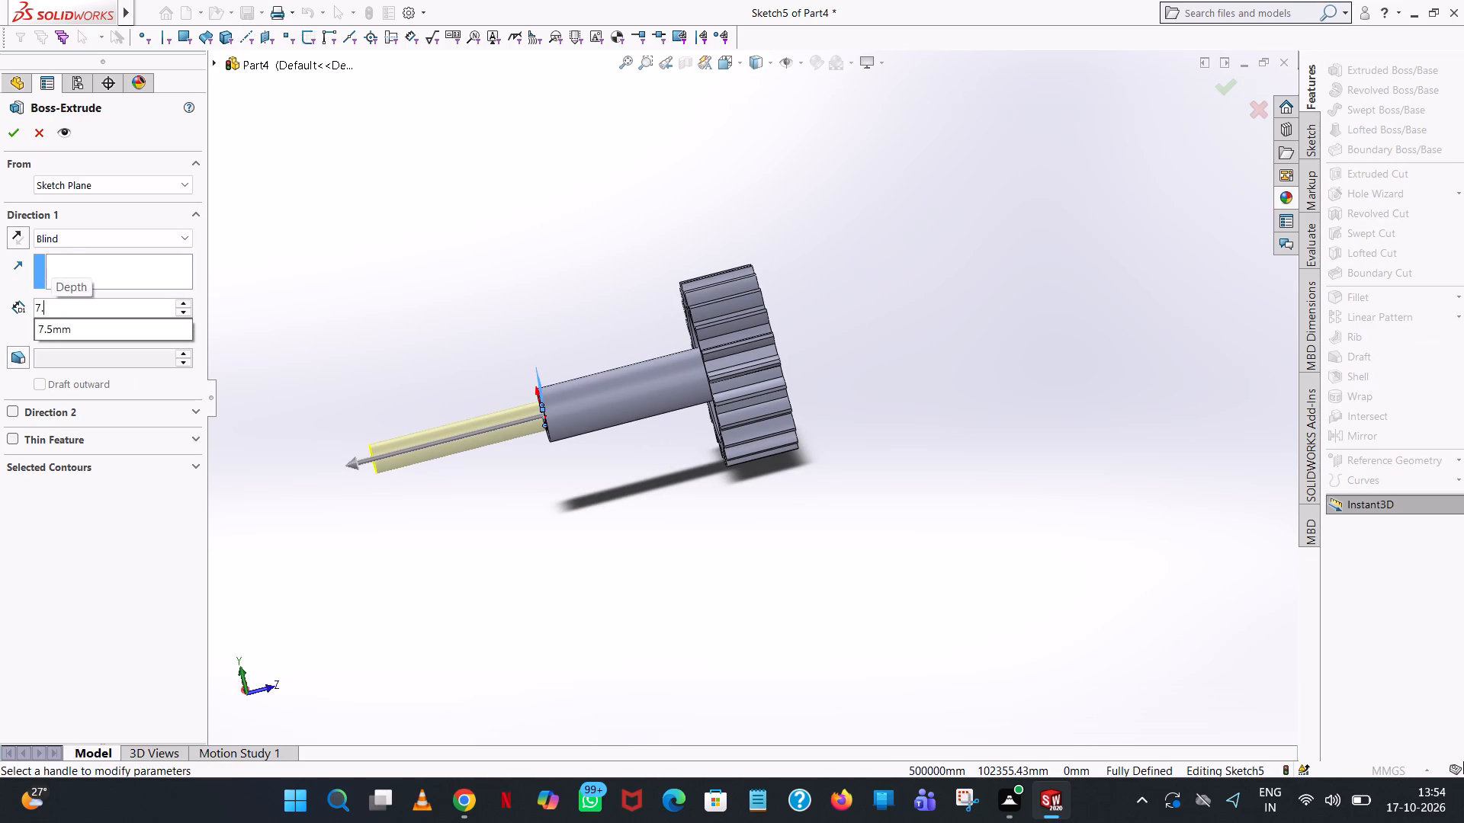
{"action": "key", "text": "5"}
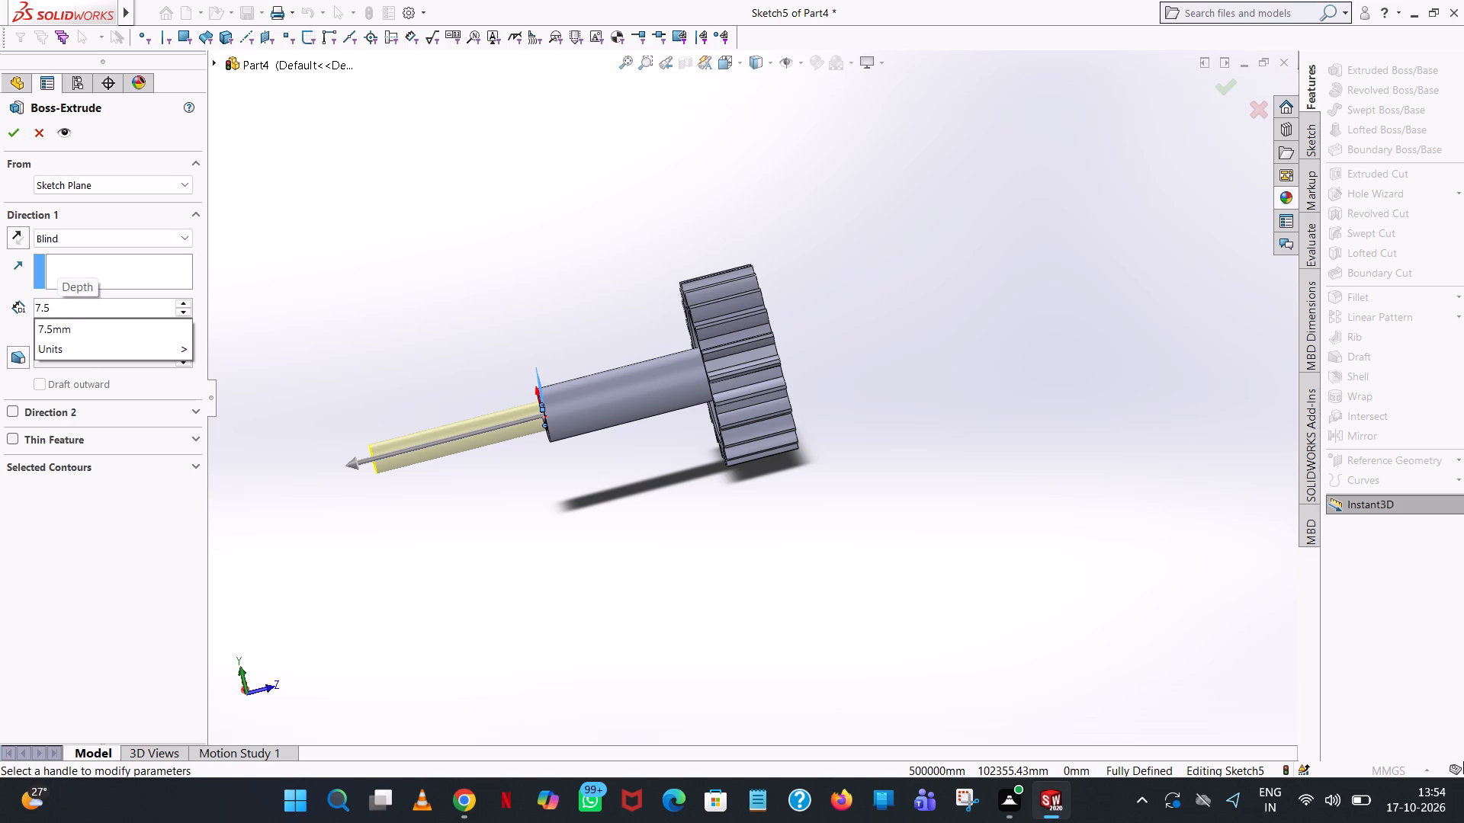
{"action": "key", "text": "Return"}
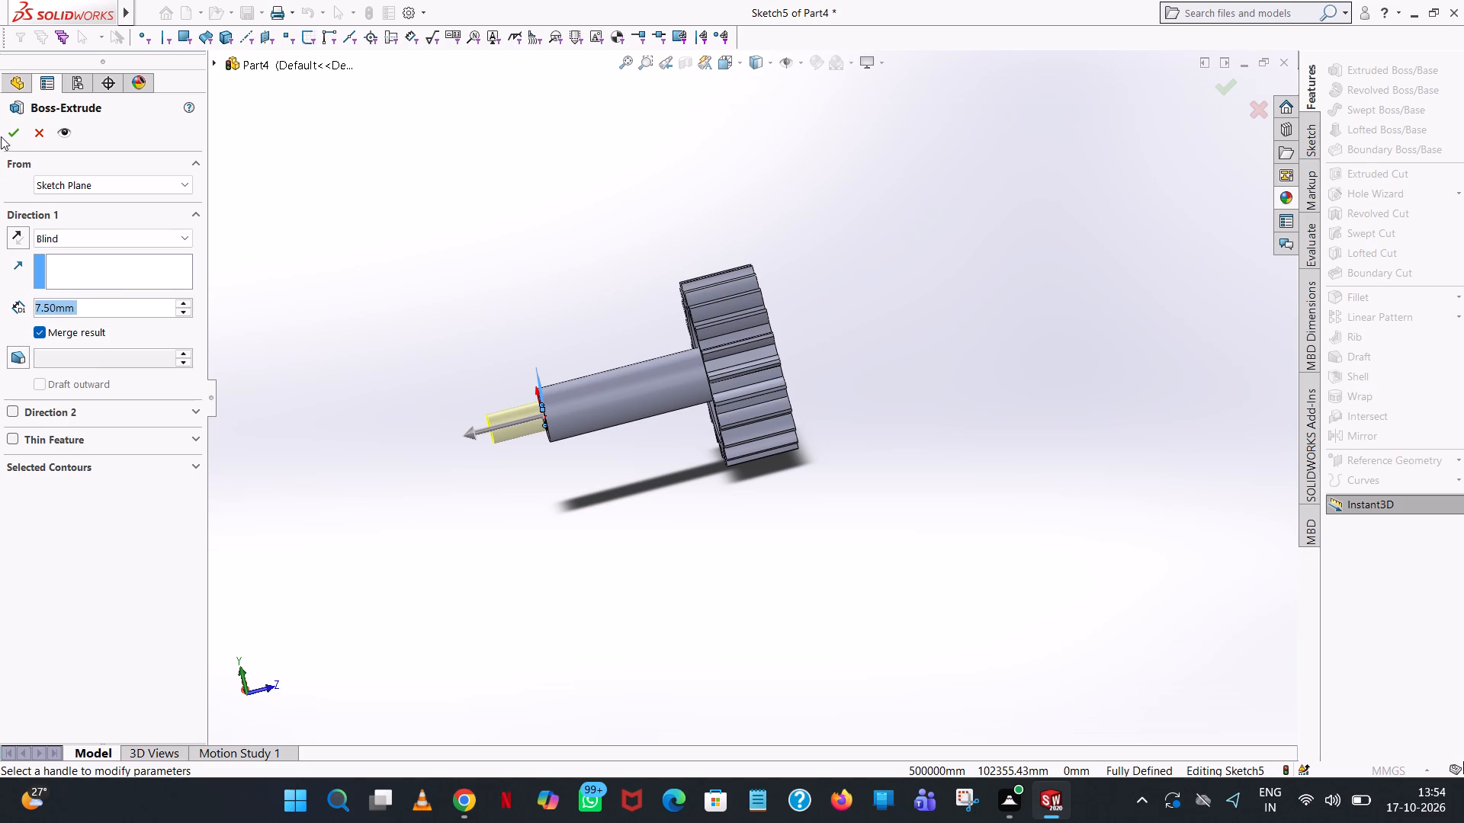
{"action": "left_click", "coordinate": [1, 135]}
{"action": "left_click", "coordinate": [16, 135]}
{"action": "left_click", "coordinate": [688, 290]}
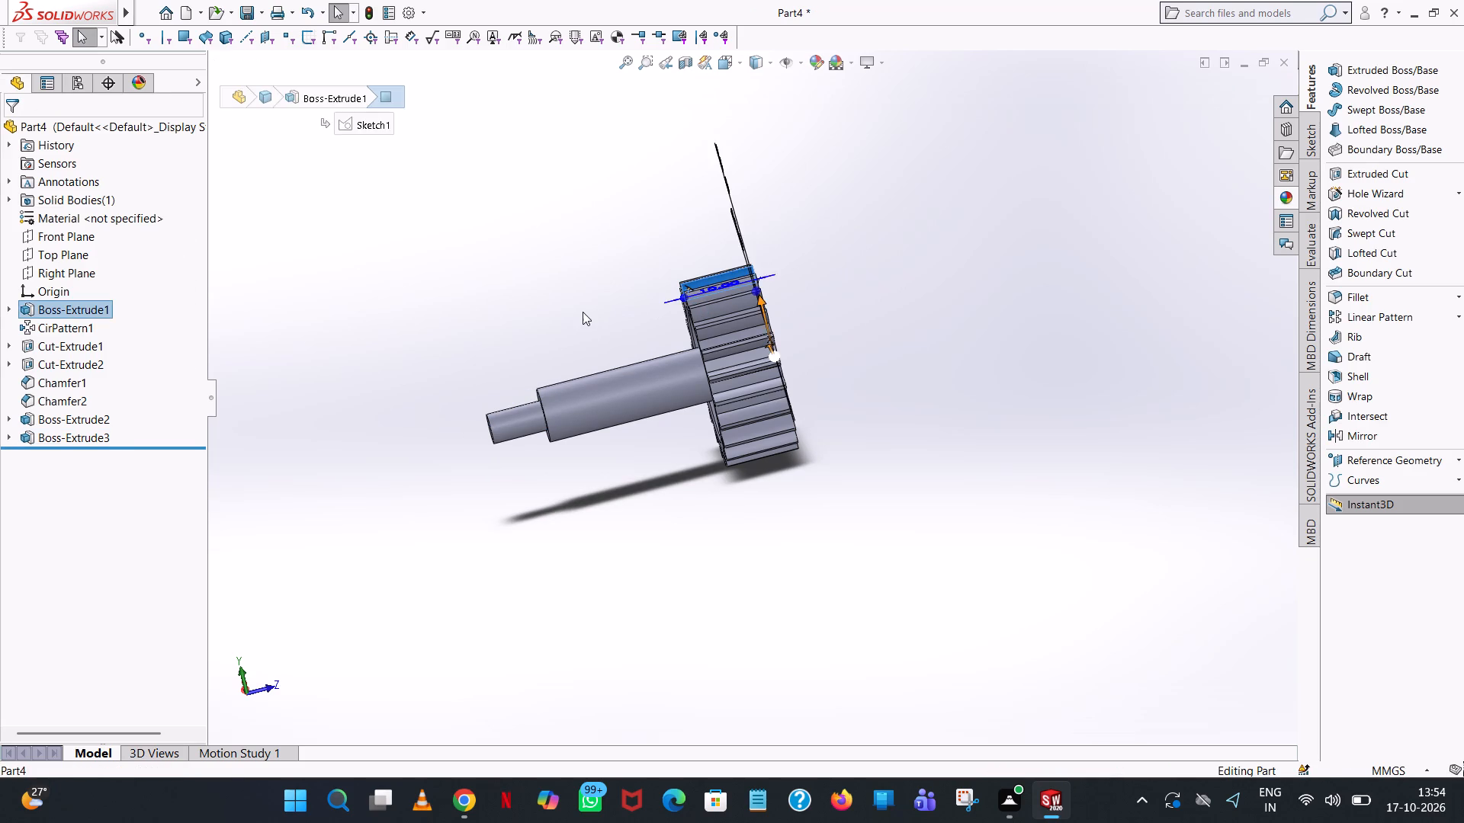
{"action": "left_click", "coordinate": [583, 312]}
Chamfer the outer edge of the shaft's shoulder, where it steps down to the small end, by 0.1 mm at 45 degrees.
{"action": "middle_click_drag", "start_coordinate": [563, 319], "coordinate": [644, 286]}
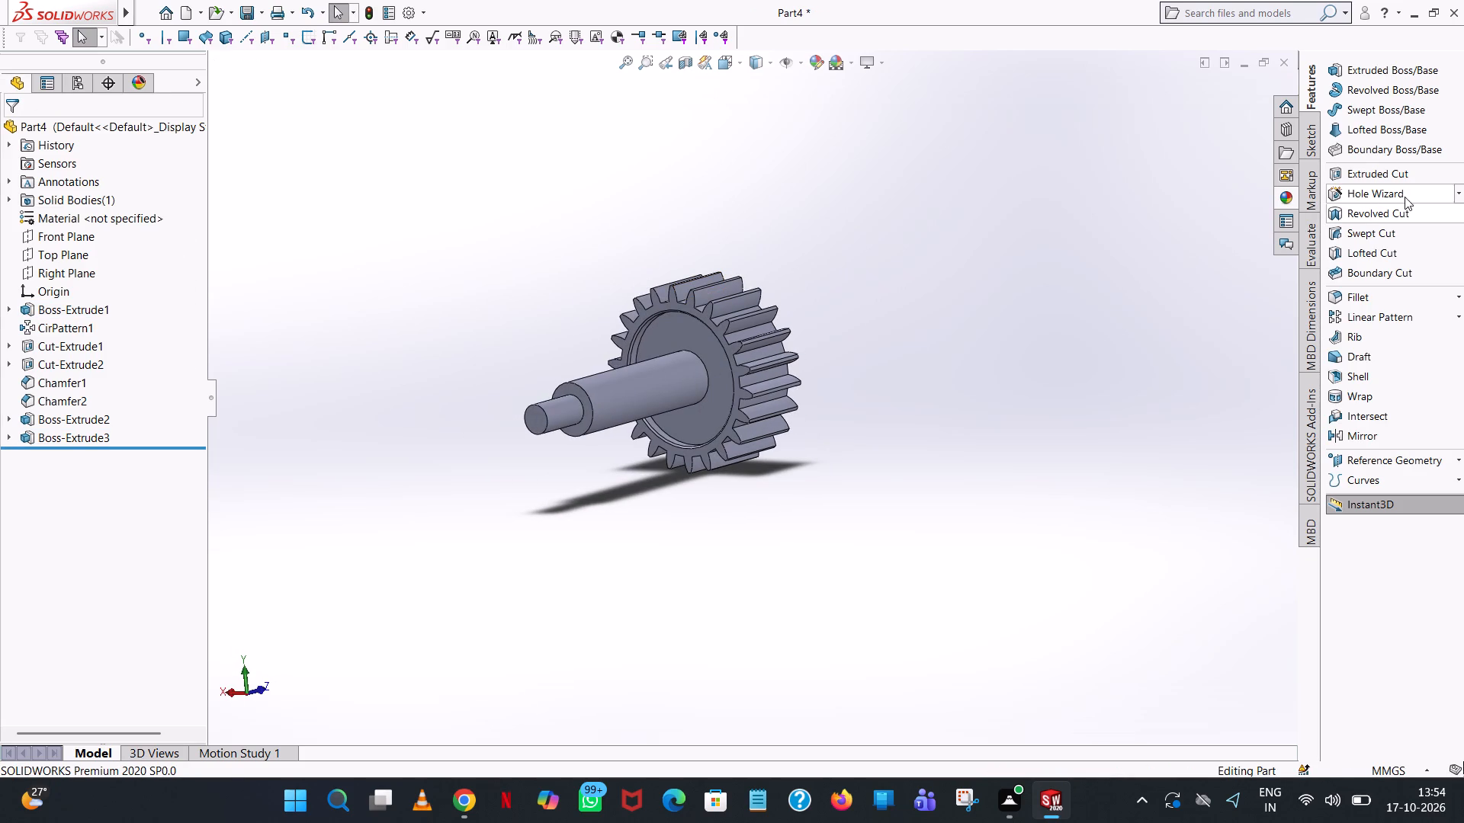
{"action": "left_click", "coordinate": [1462, 293]}
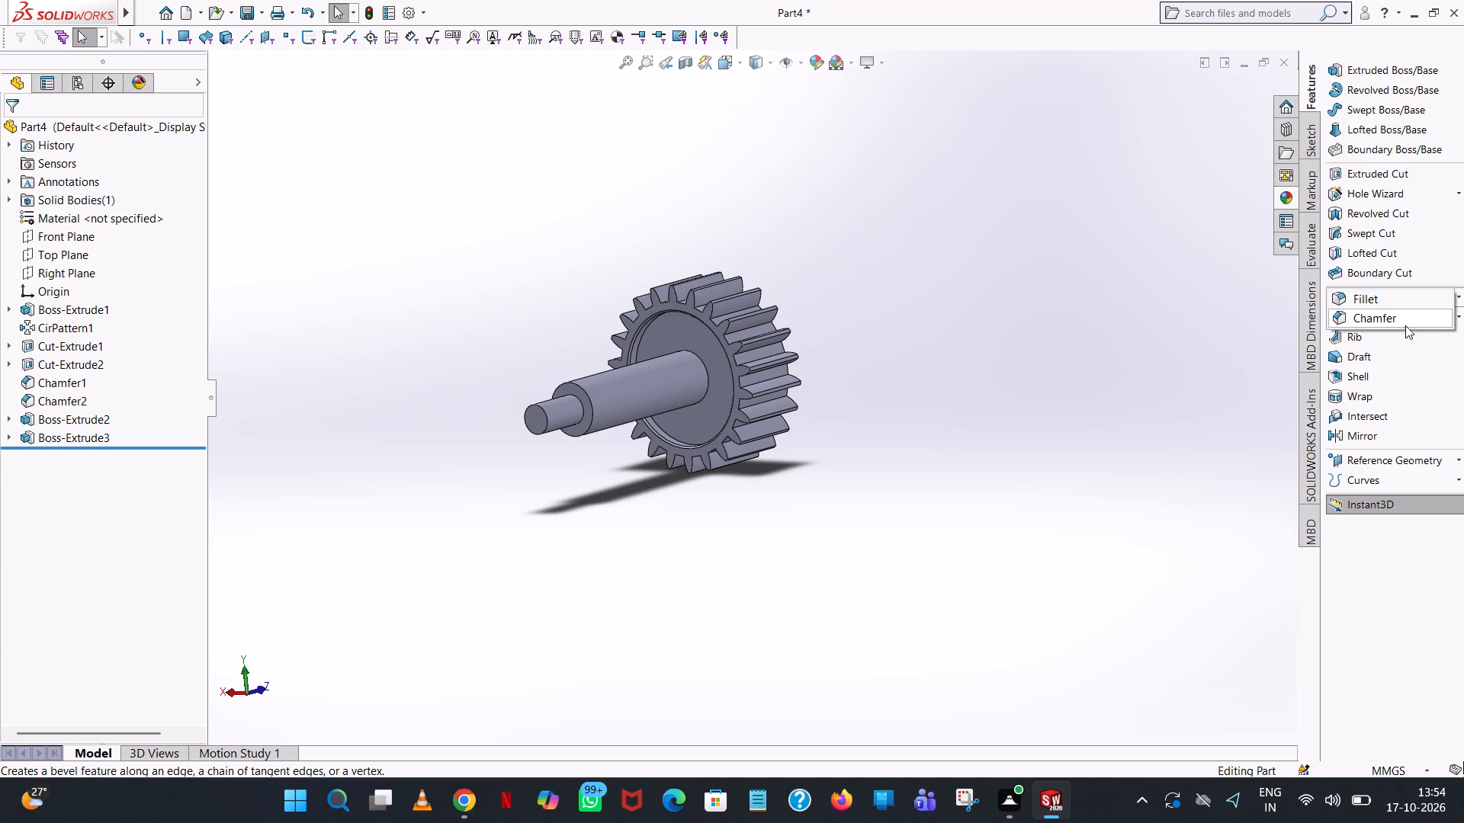
{"action": "left_click", "coordinate": [1405, 326]}
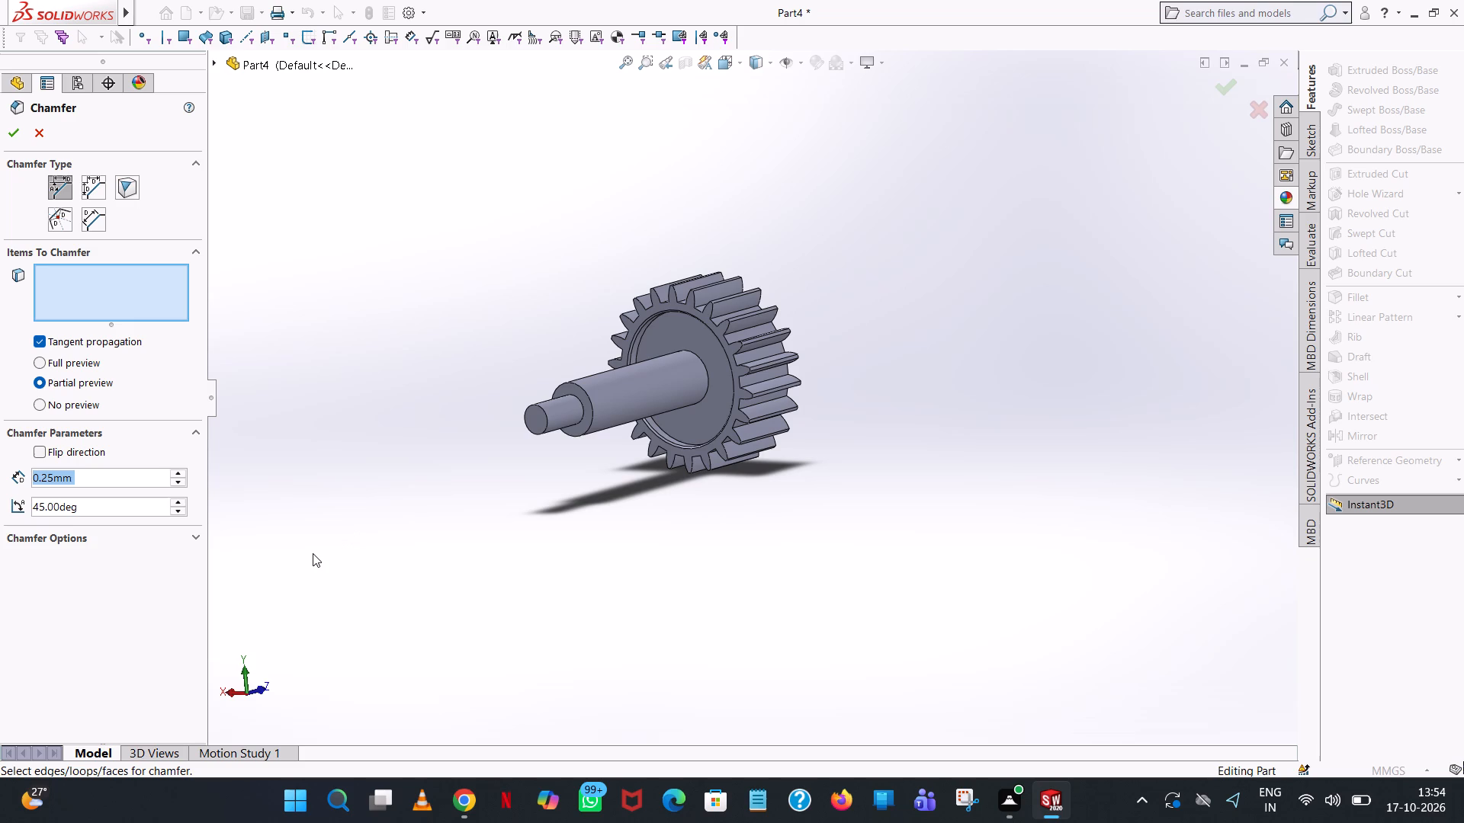
{"action": "type", "text": "0.1"}
{"action": "left_click", "coordinate": [482, 248]}
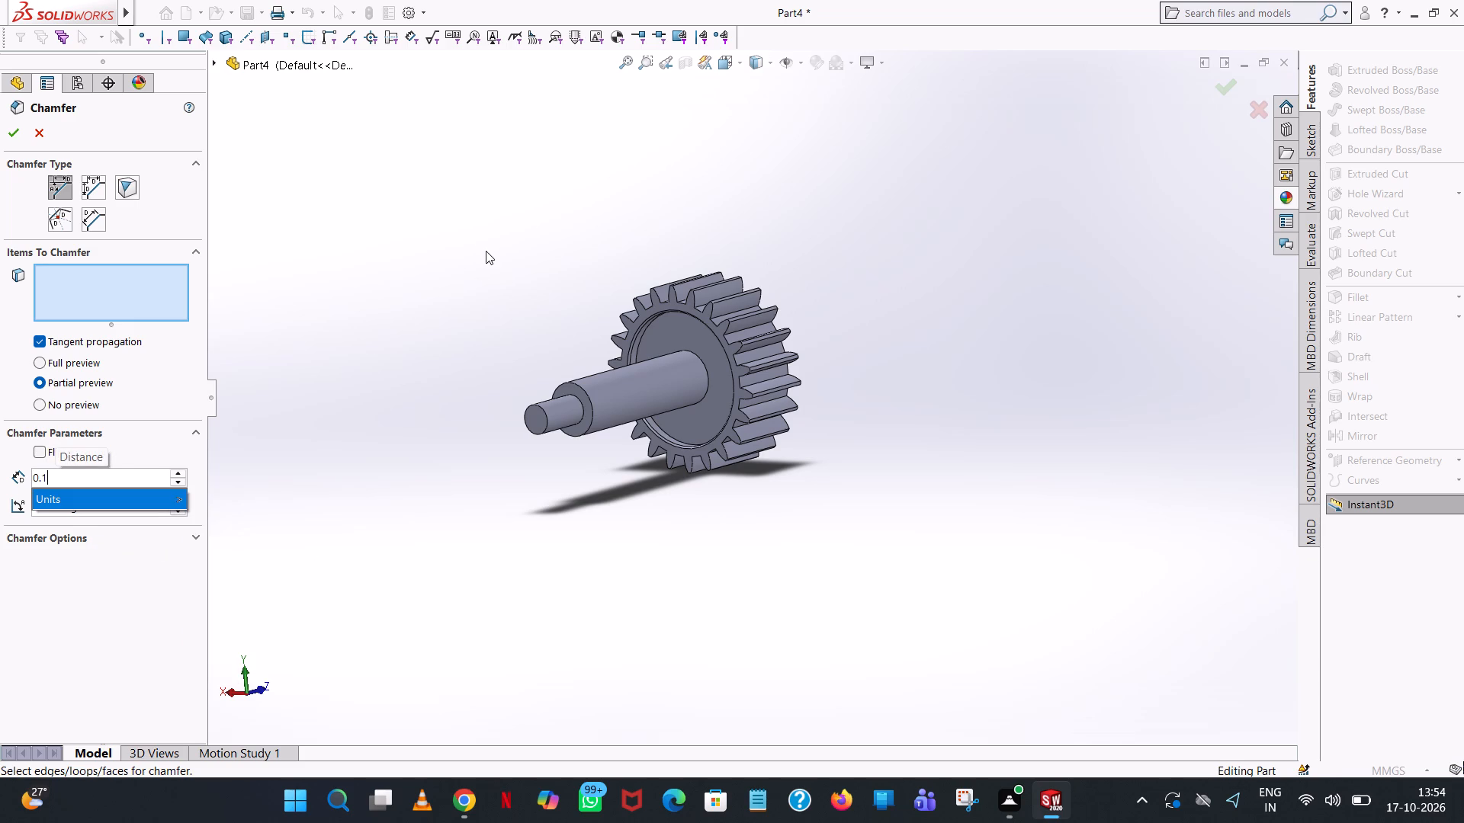
{"action": "left_click", "coordinate": [589, 399]}
{"action": "left_click", "coordinate": [12, 124]}
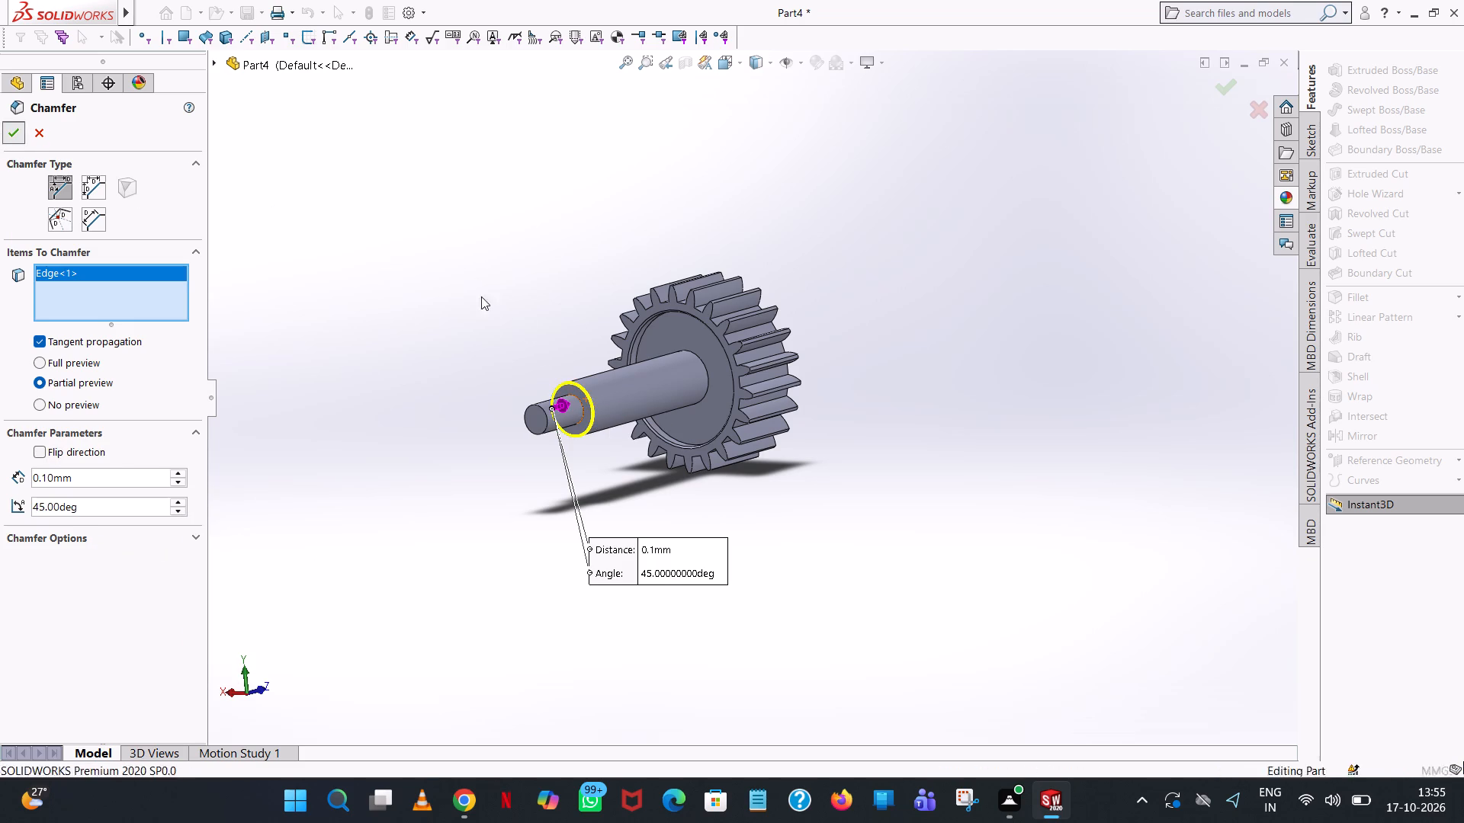
{"action": "middle_click_drag", "start_coordinate": [595, 478], "coordinate": [551, 455]}
{"action": "scroll", "coordinate": [576, 406], "scroll_direction": "down", "scroll_amount": 7}
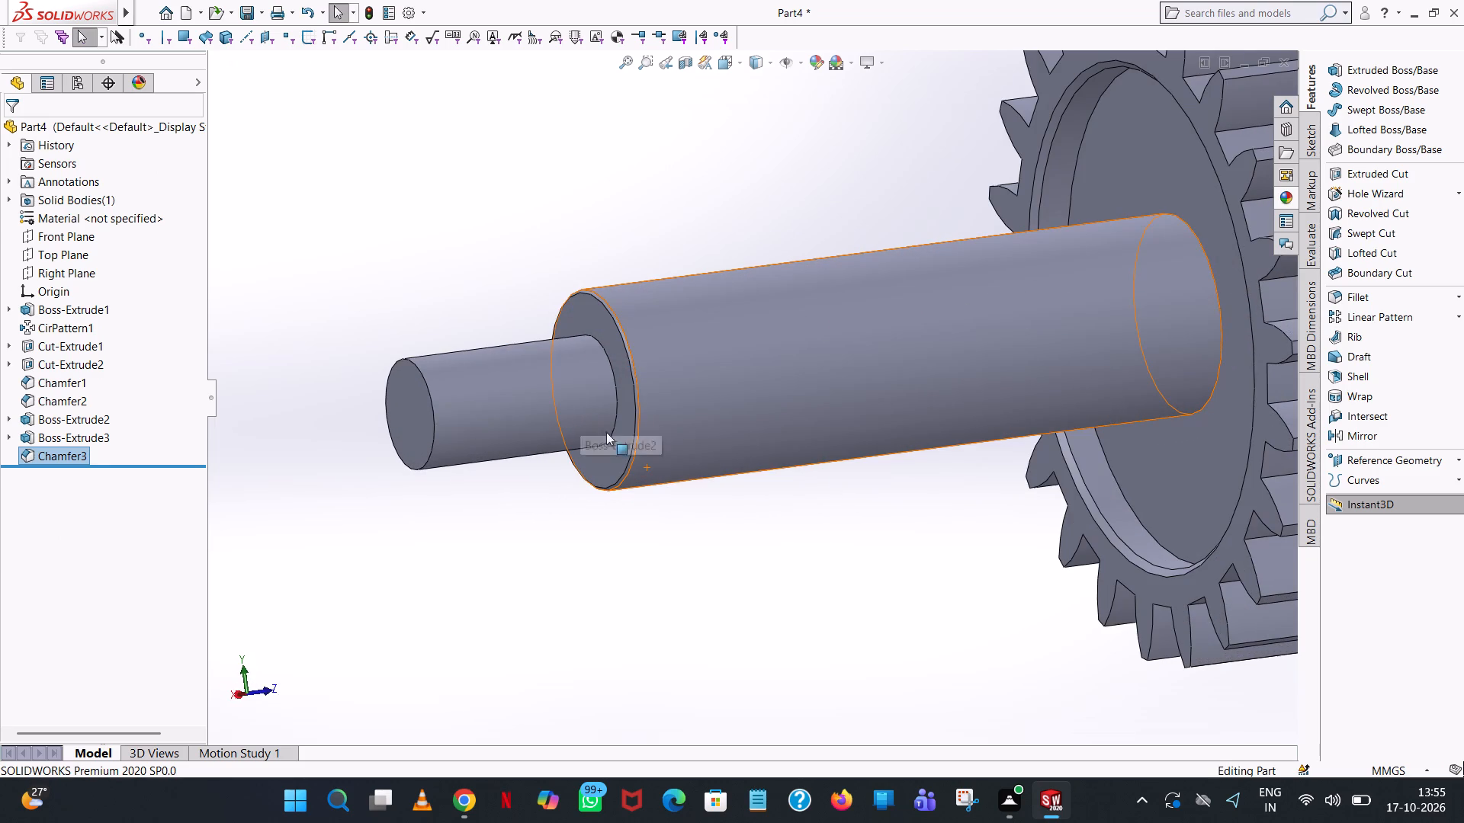
{"action": "middle_click_drag", "start_coordinate": [698, 418], "coordinate": [689, 482]}
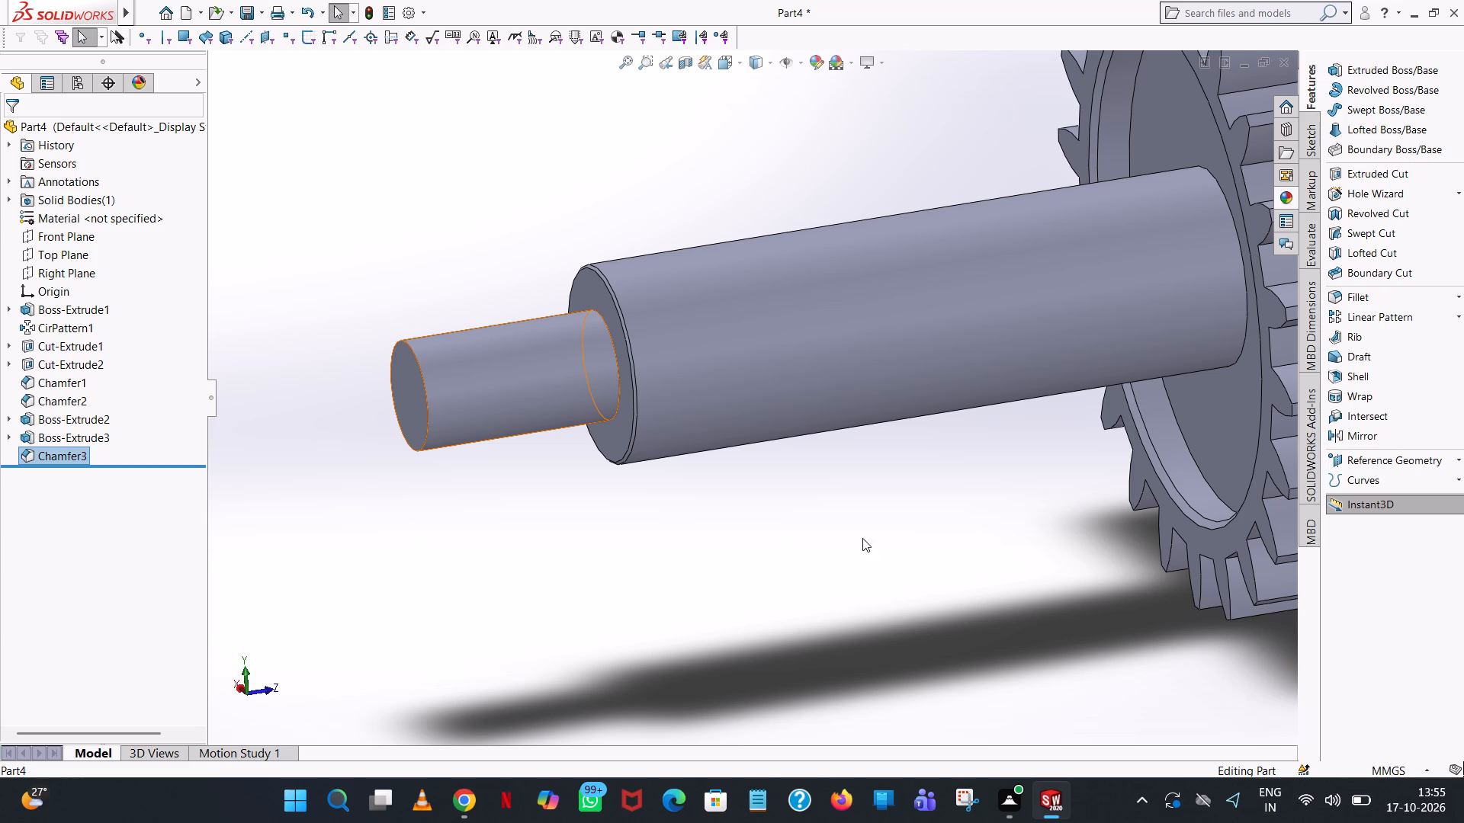
{"action": "left_click", "coordinate": [614, 143]}
Apply a teal colour appearance (RGB 0, 192, 192) to the whole gear and shaft body.
{"action": "scroll", "coordinate": [618, 155], "scroll_direction": "up", "scroll_amount": 8}
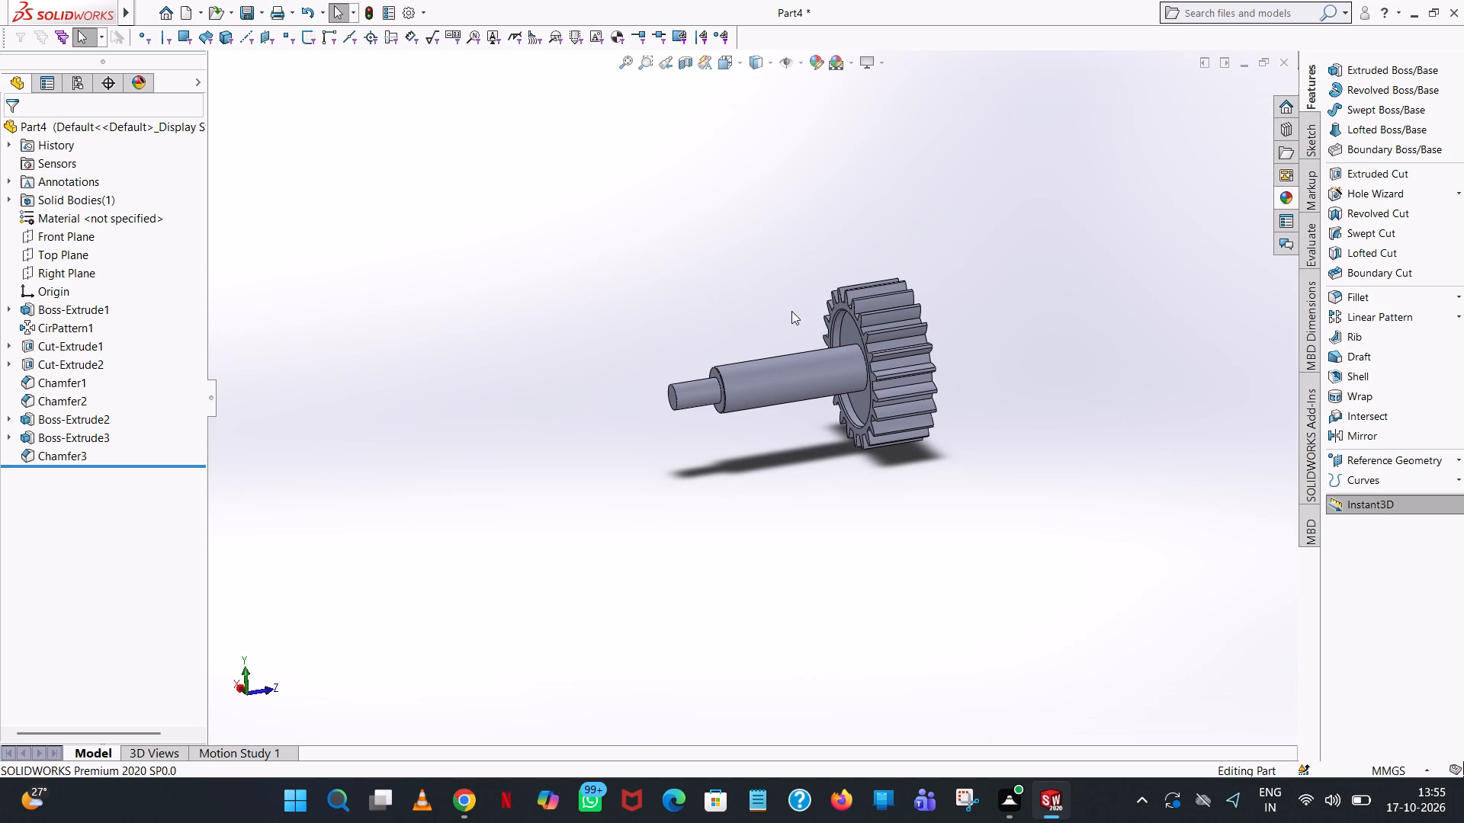
{"action": "scroll", "coordinate": [1014, 268], "scroll_direction": "up", "scroll_amount": 1}
{"action": "middle_click_drag", "start_coordinate": [998, 298], "coordinate": [910, 377]}
{"action": "right_click", "coordinate": [760, 384]}
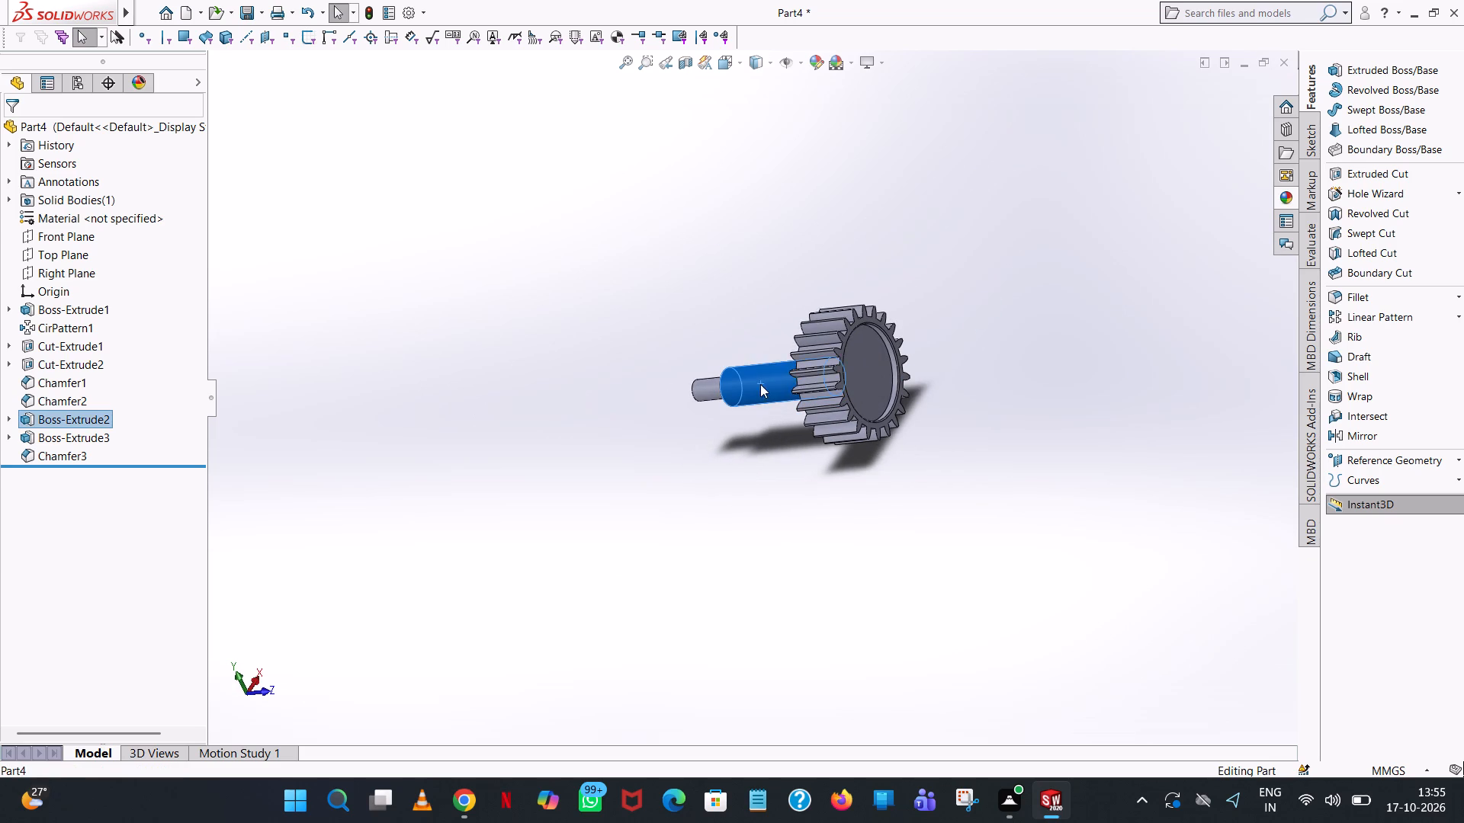
{"action": "left_click", "coordinate": [884, 328]}
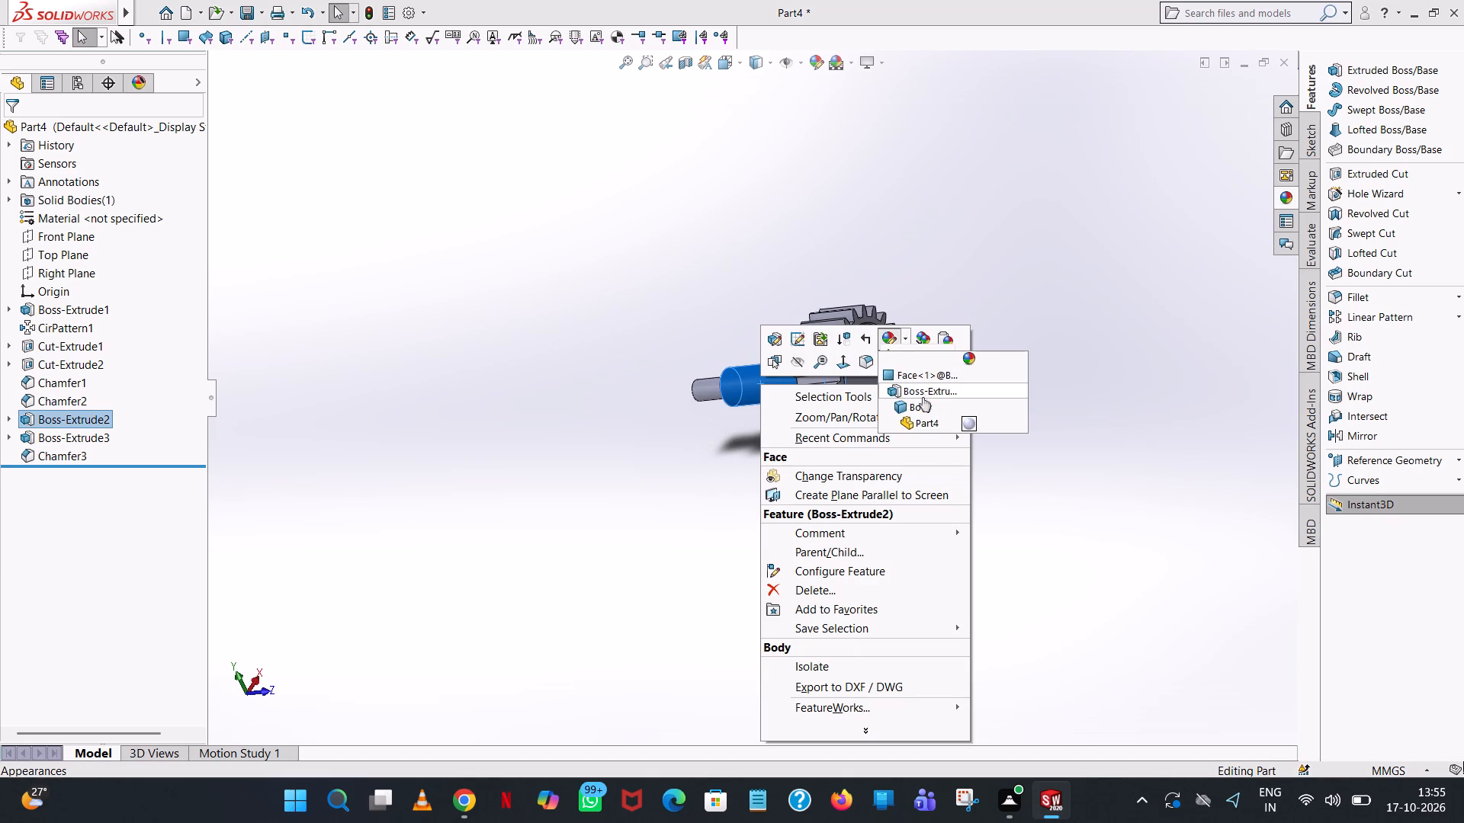
{"action": "left_click", "coordinate": [923, 411]}
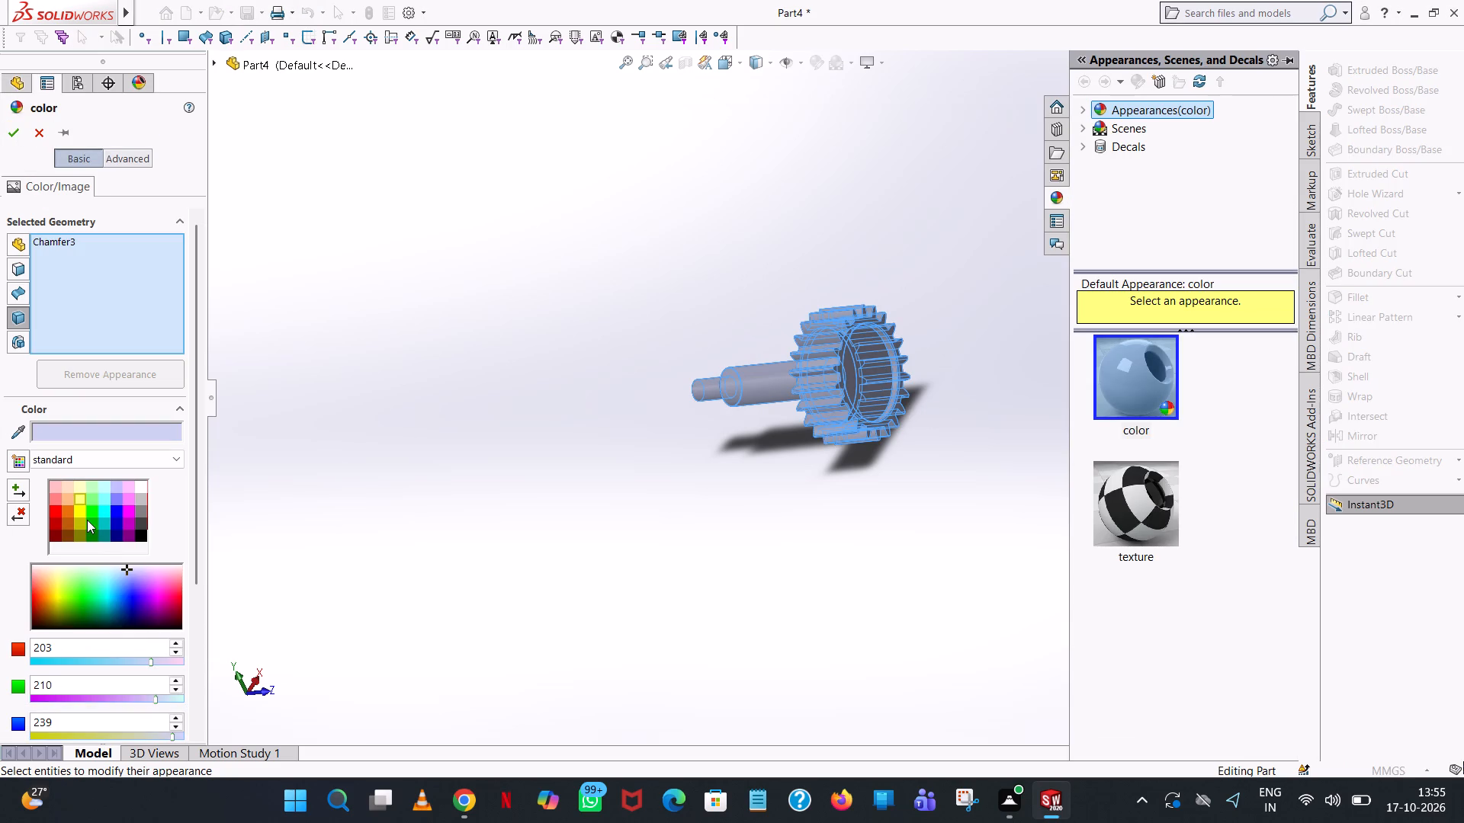
{"action": "left_click", "coordinate": [87, 520]}
{"action": "left_click", "coordinate": [112, 497]}
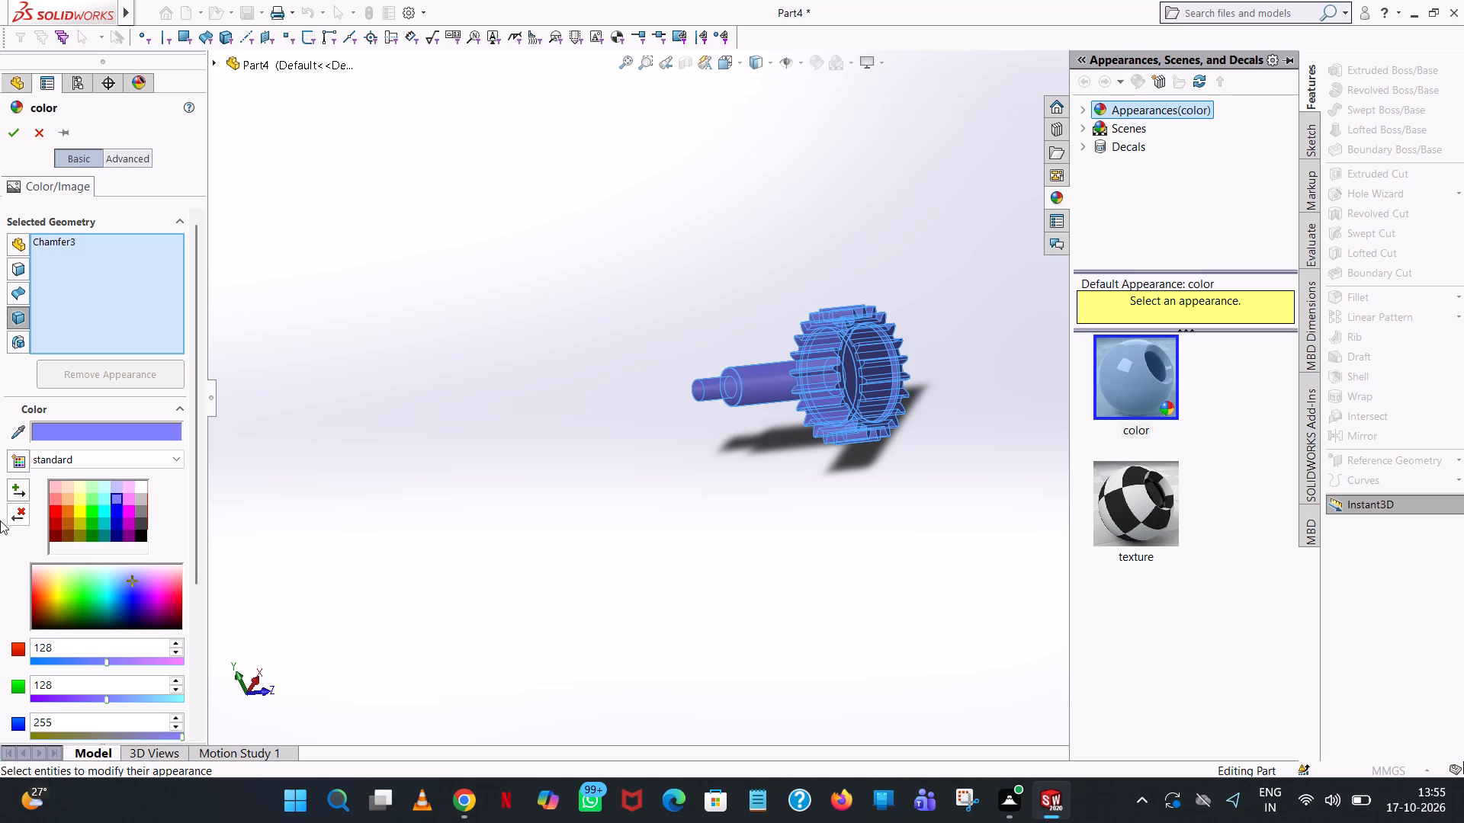
{"action": "left_click", "coordinate": [101, 503]}
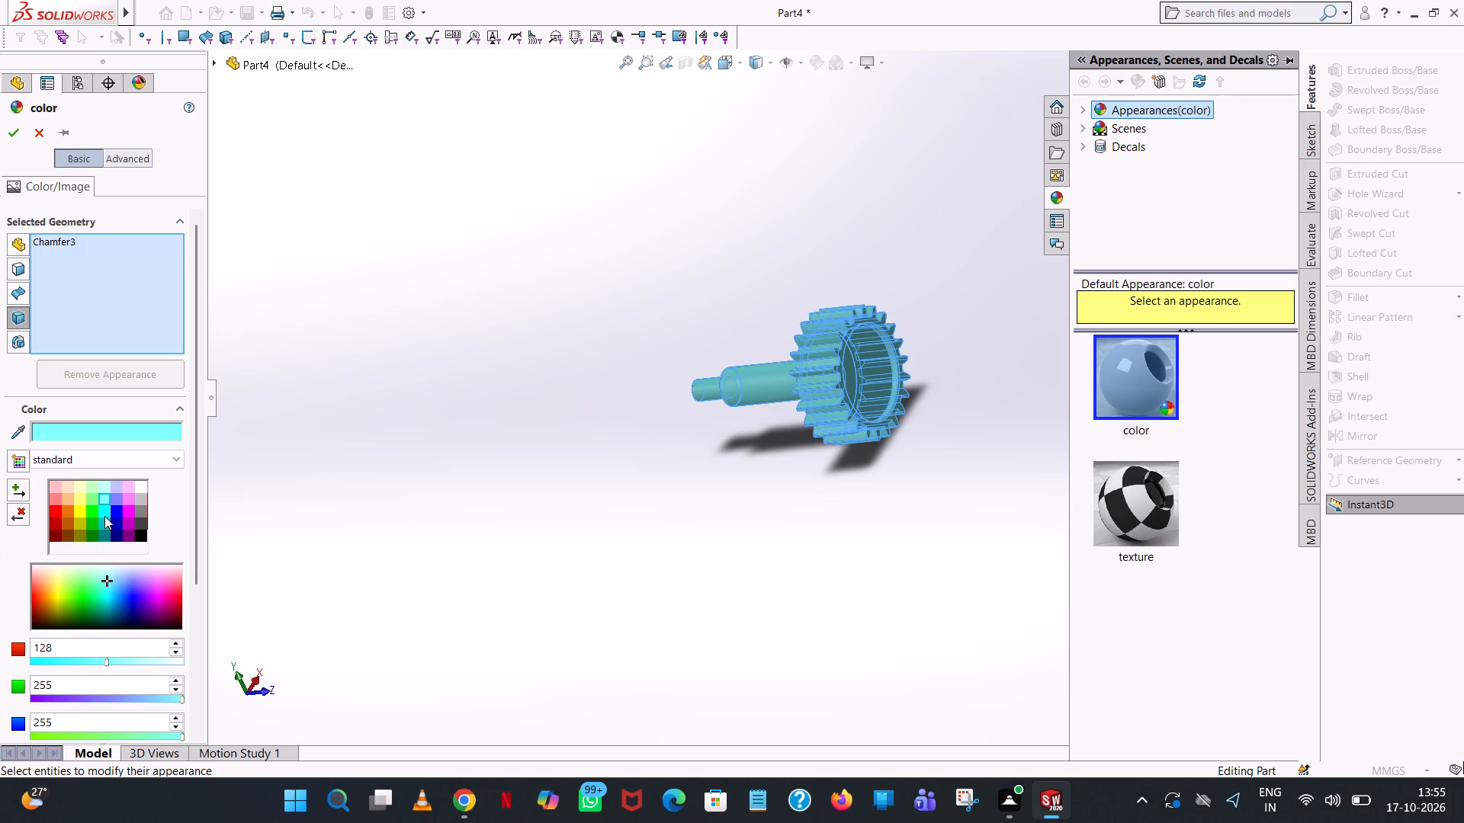
{"action": "left_click", "coordinate": [104, 516]}
{"action": "left_click", "coordinate": [104, 520]}
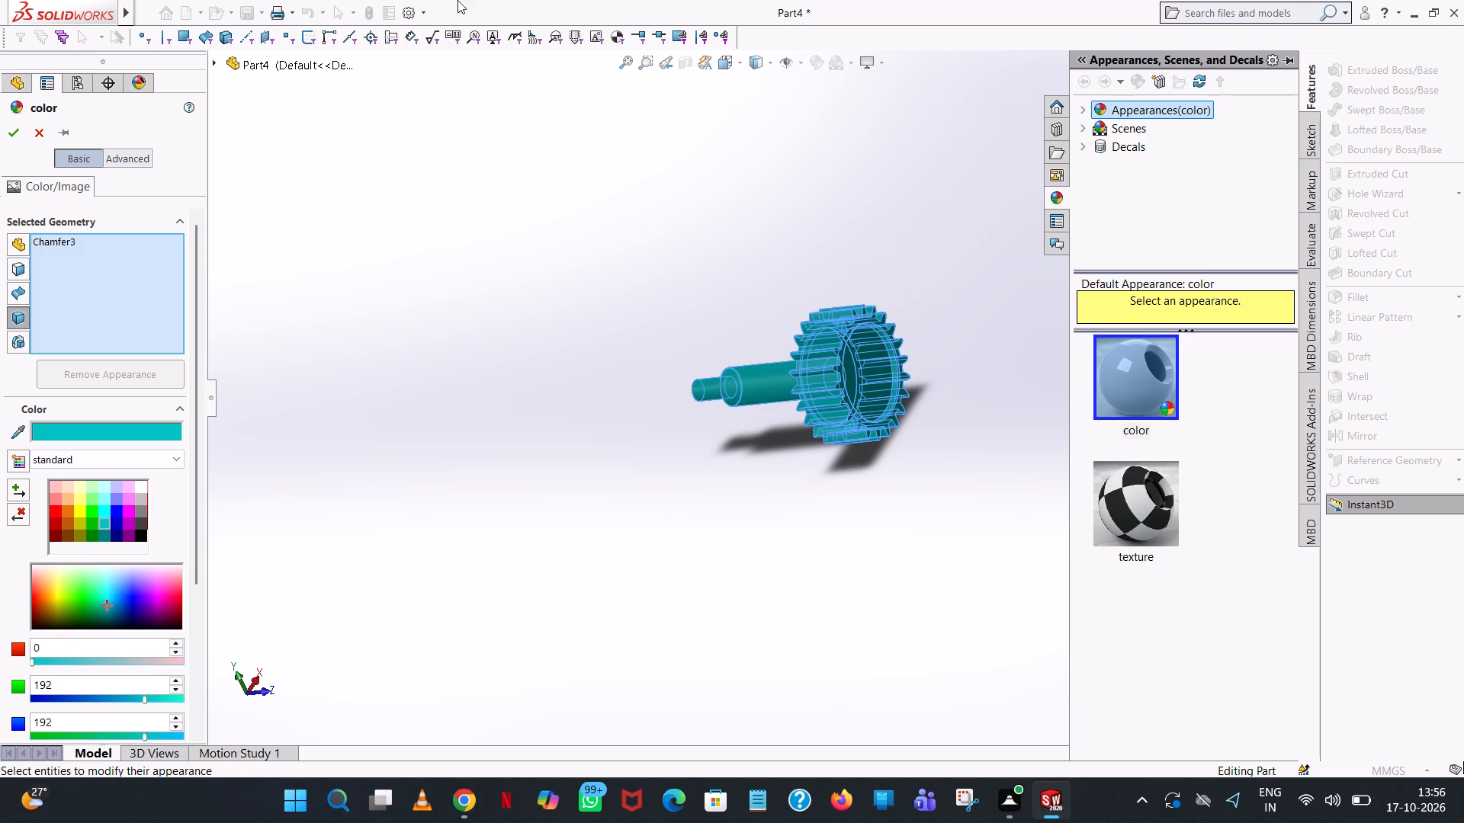
{"action": "left_click", "coordinate": [8, 130]}
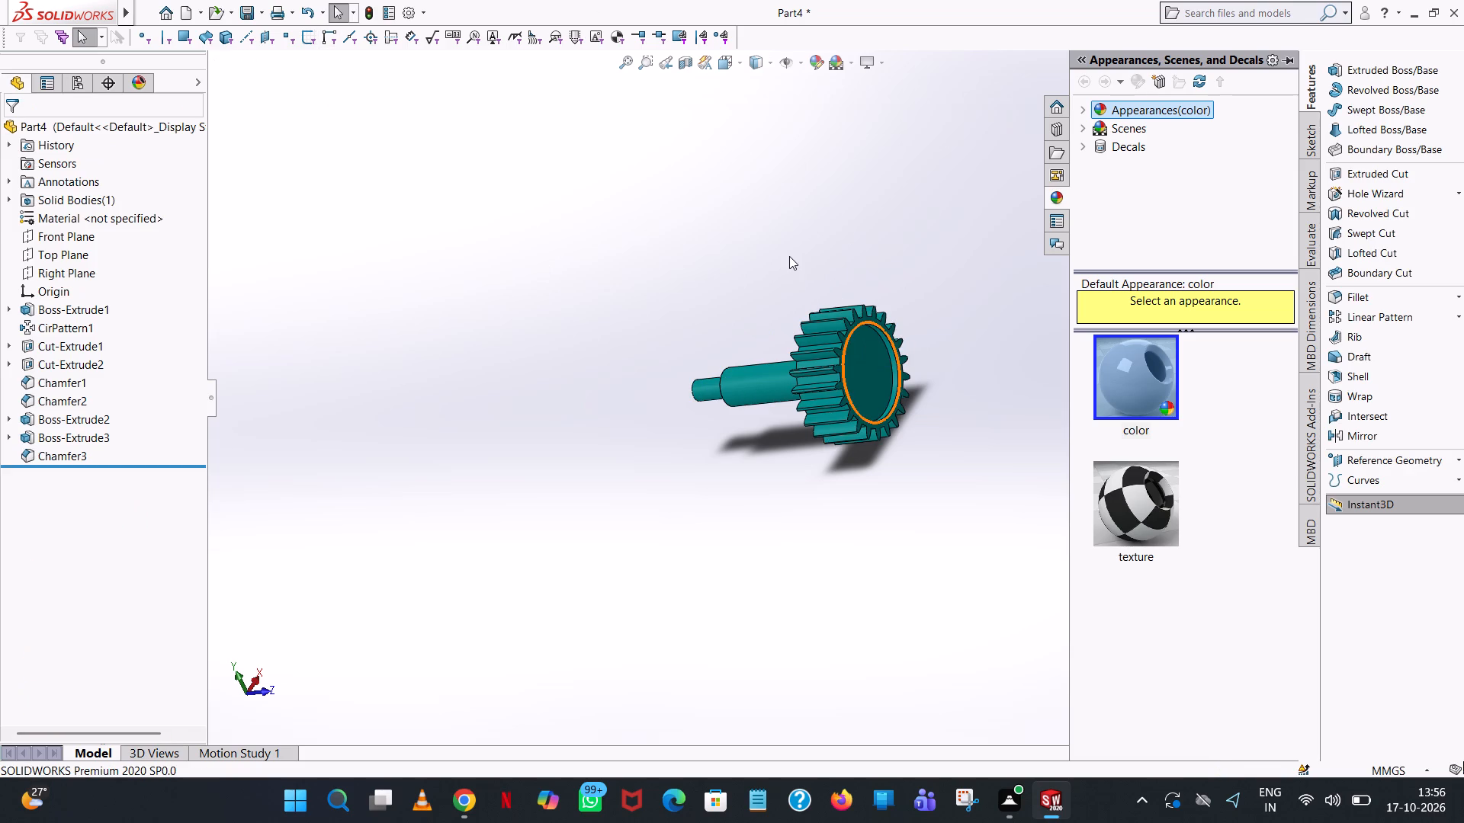
{"action": "left_click", "coordinate": [789, 256]}
Save the part as "planet gear" in the planetary gear assembly folder.
{"action": "middle_click_drag", "start_coordinate": [788, 282], "coordinate": [888, 335]}
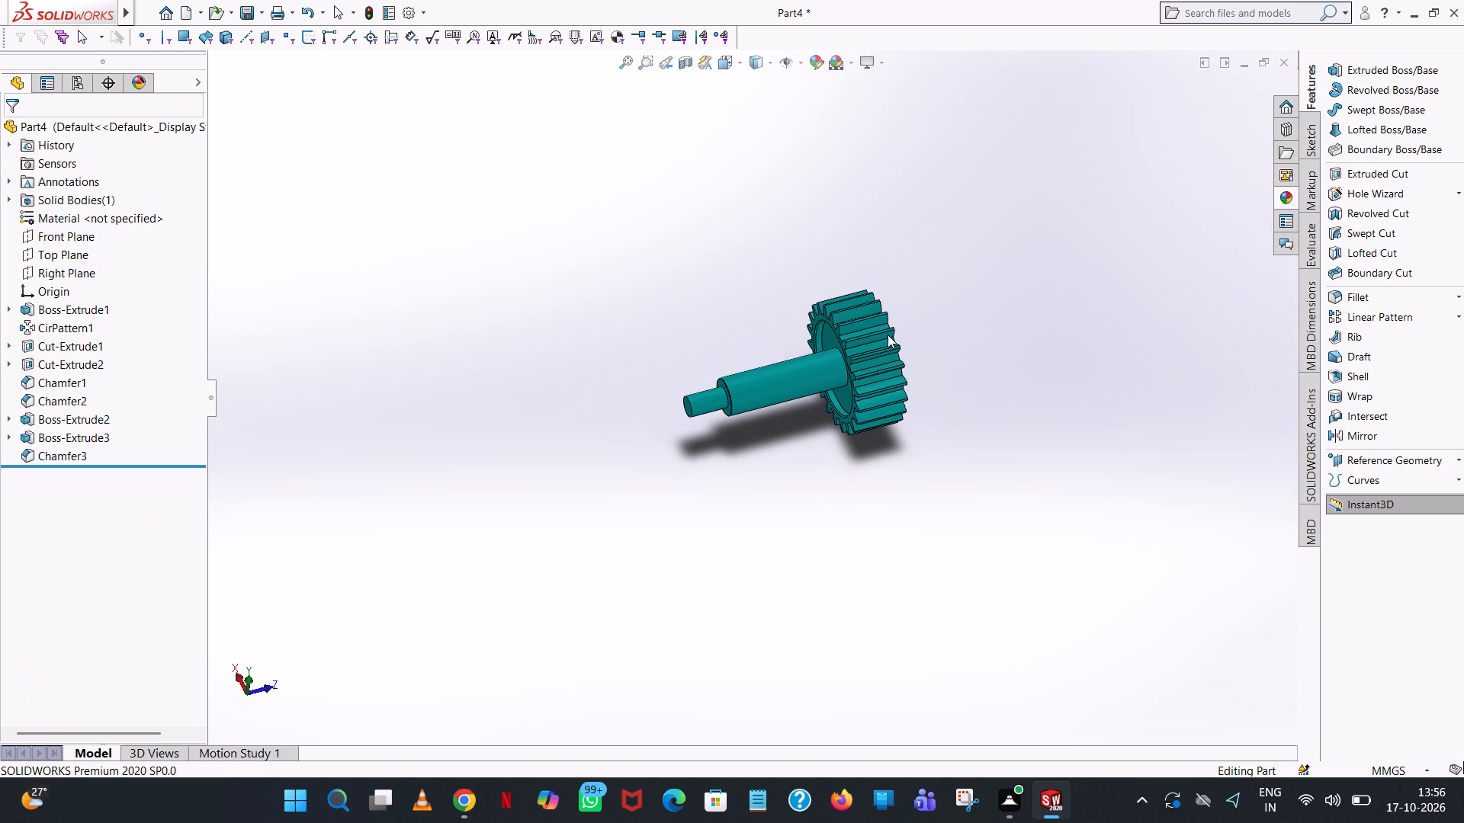
{"action": "left_click", "coordinate": [246, 8]}
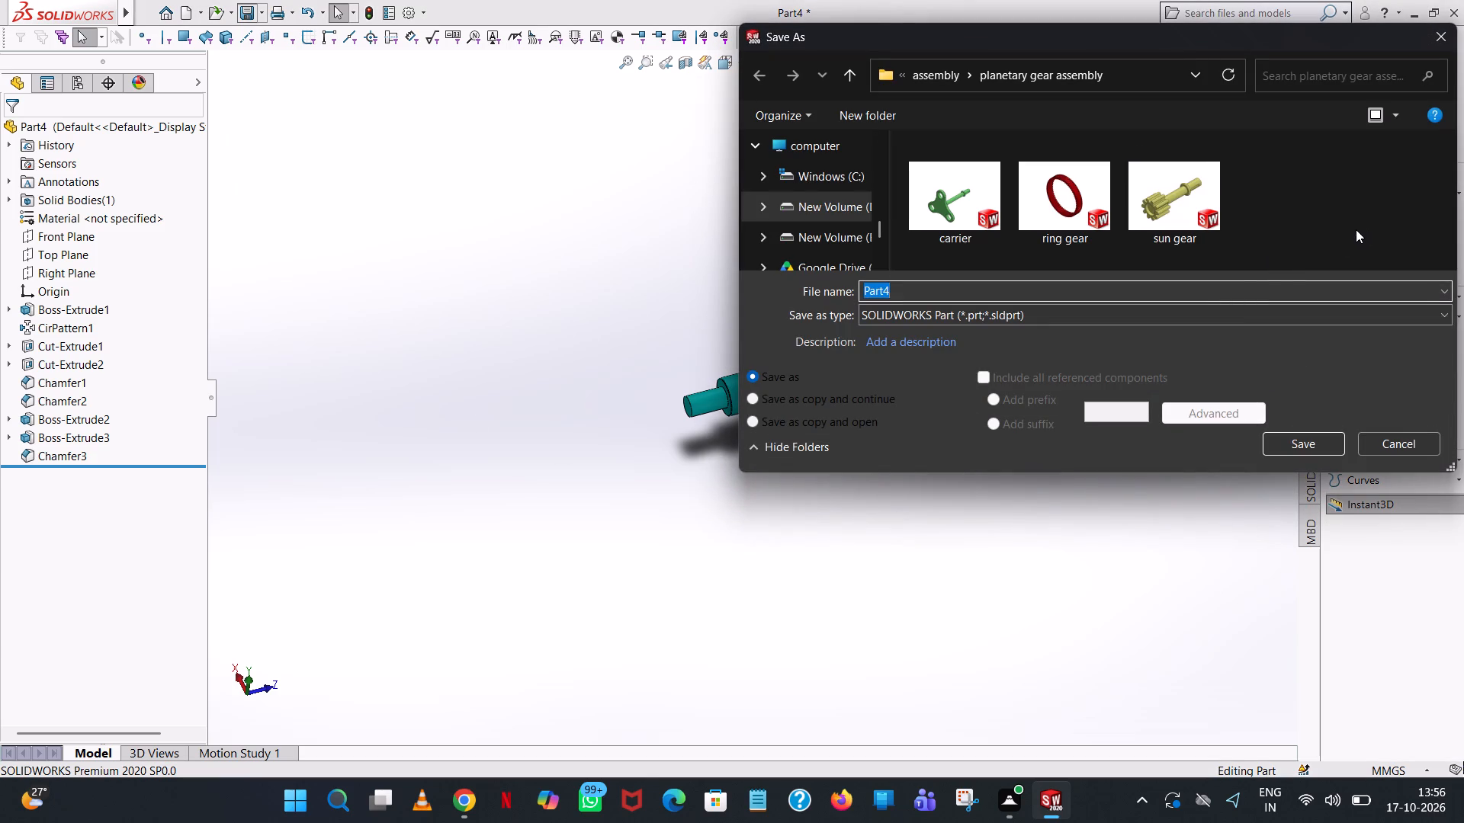
{"action": "type", "text": "planet"}
{"action": "key", "text": "space"}
{"action": "type", "text": "gear"}
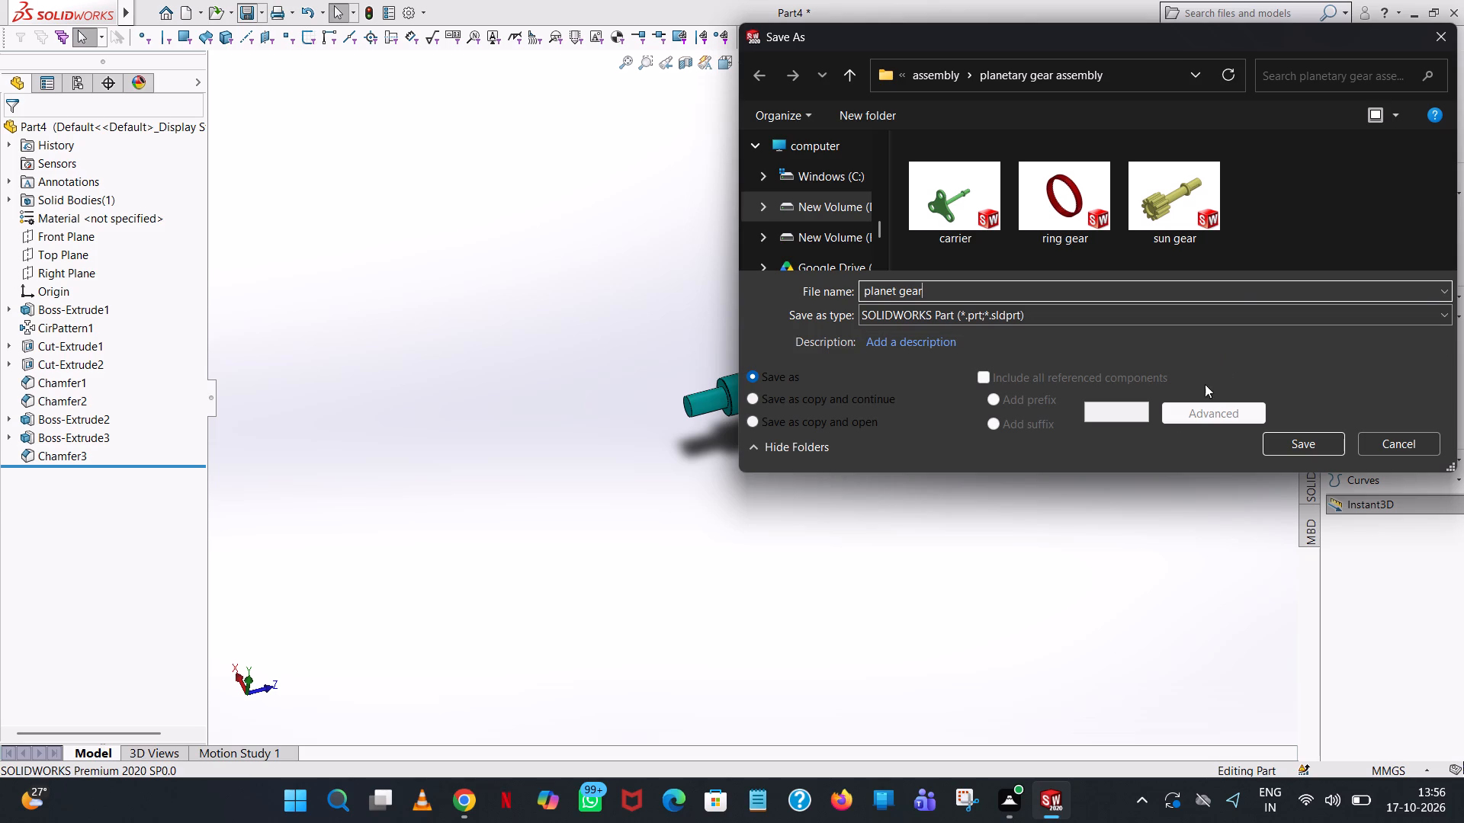
{"action": "left_click", "coordinate": [1316, 449]}
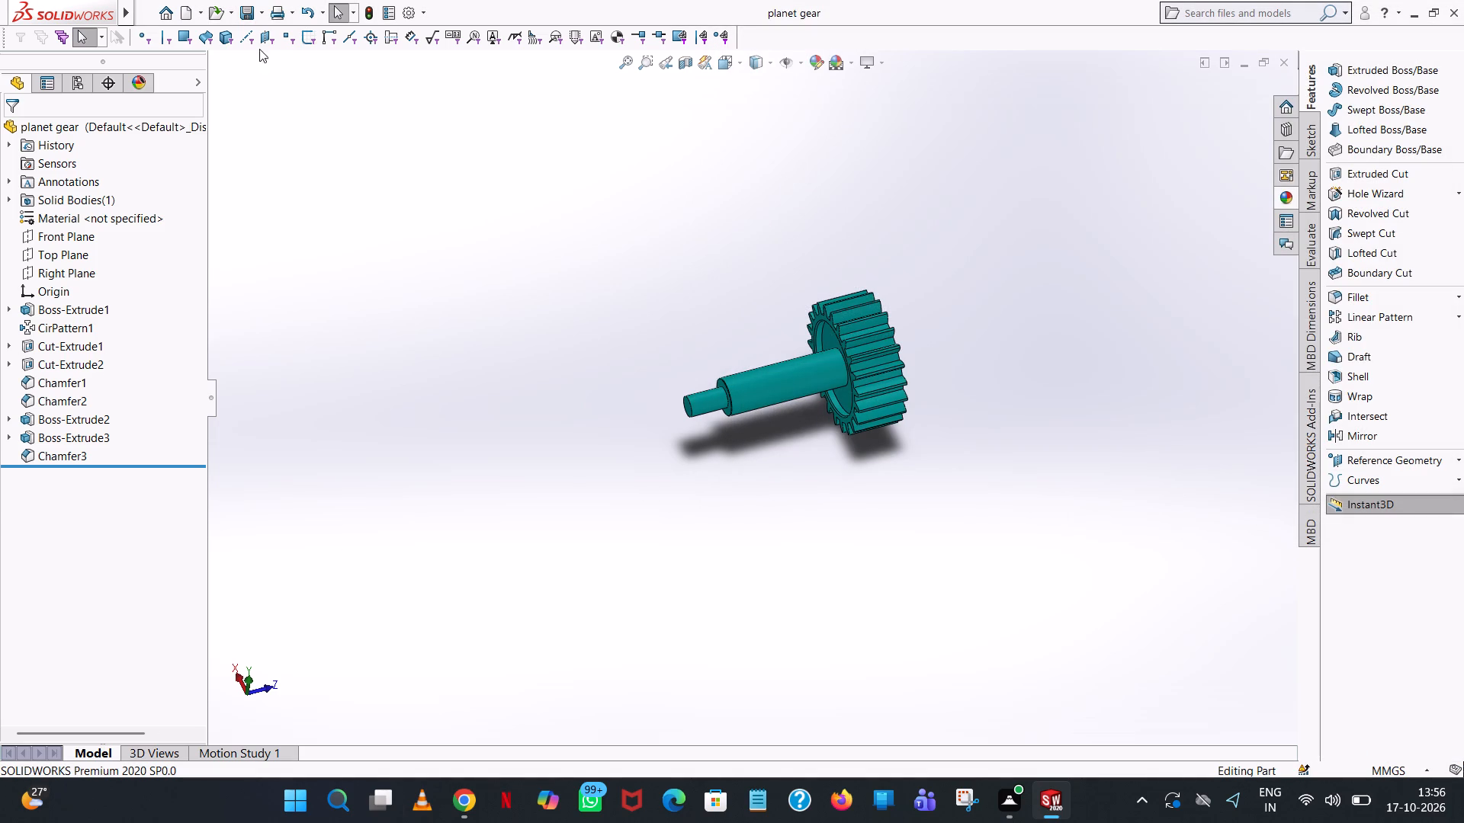
Save a PDF copy of the part, named "planet gear", in the planetary gear assembly folder.
{"action": "left_click", "coordinate": [258, 7]}
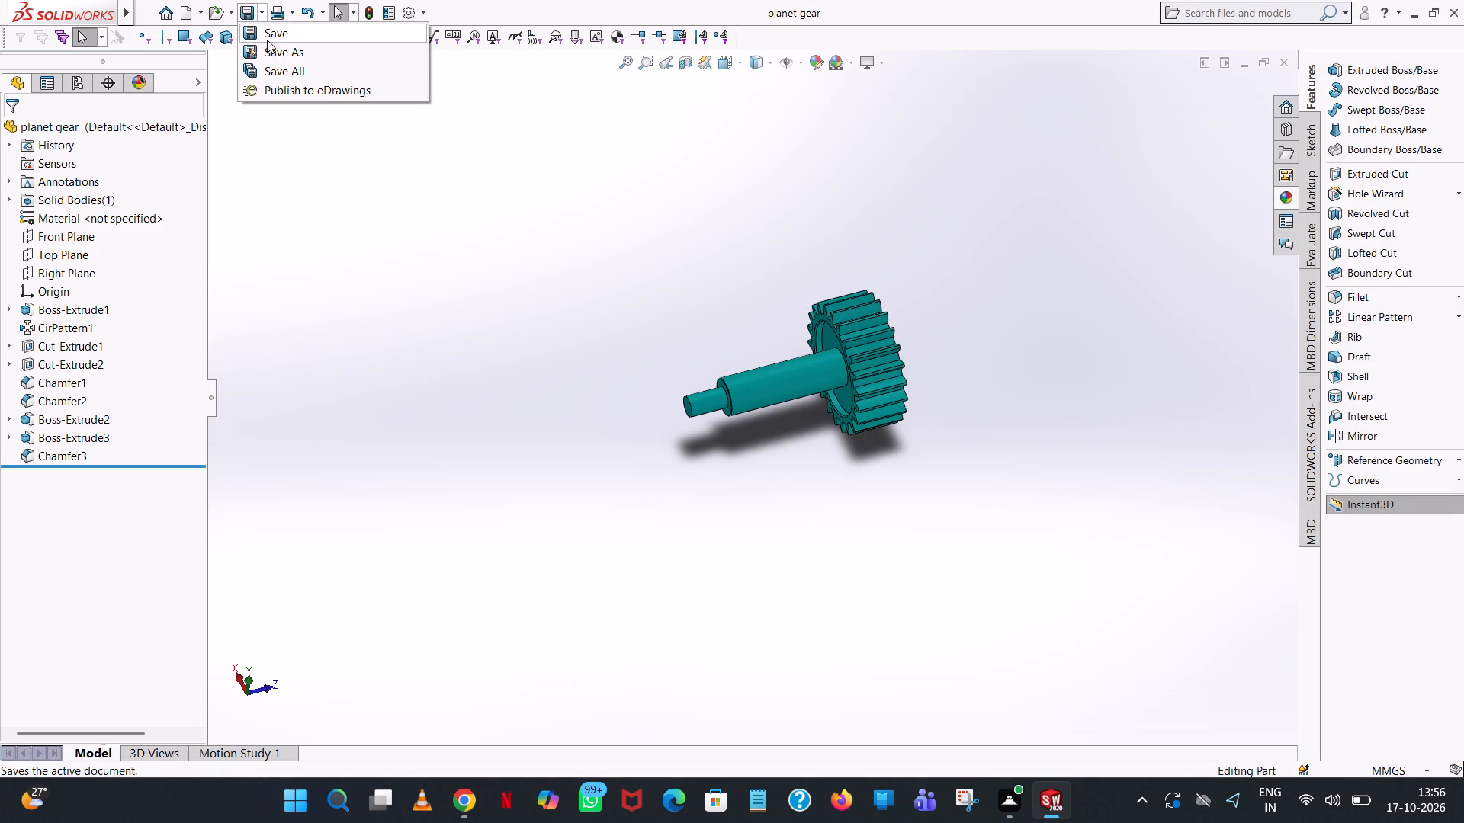
{"action": "left_click", "coordinate": [262, 55]}
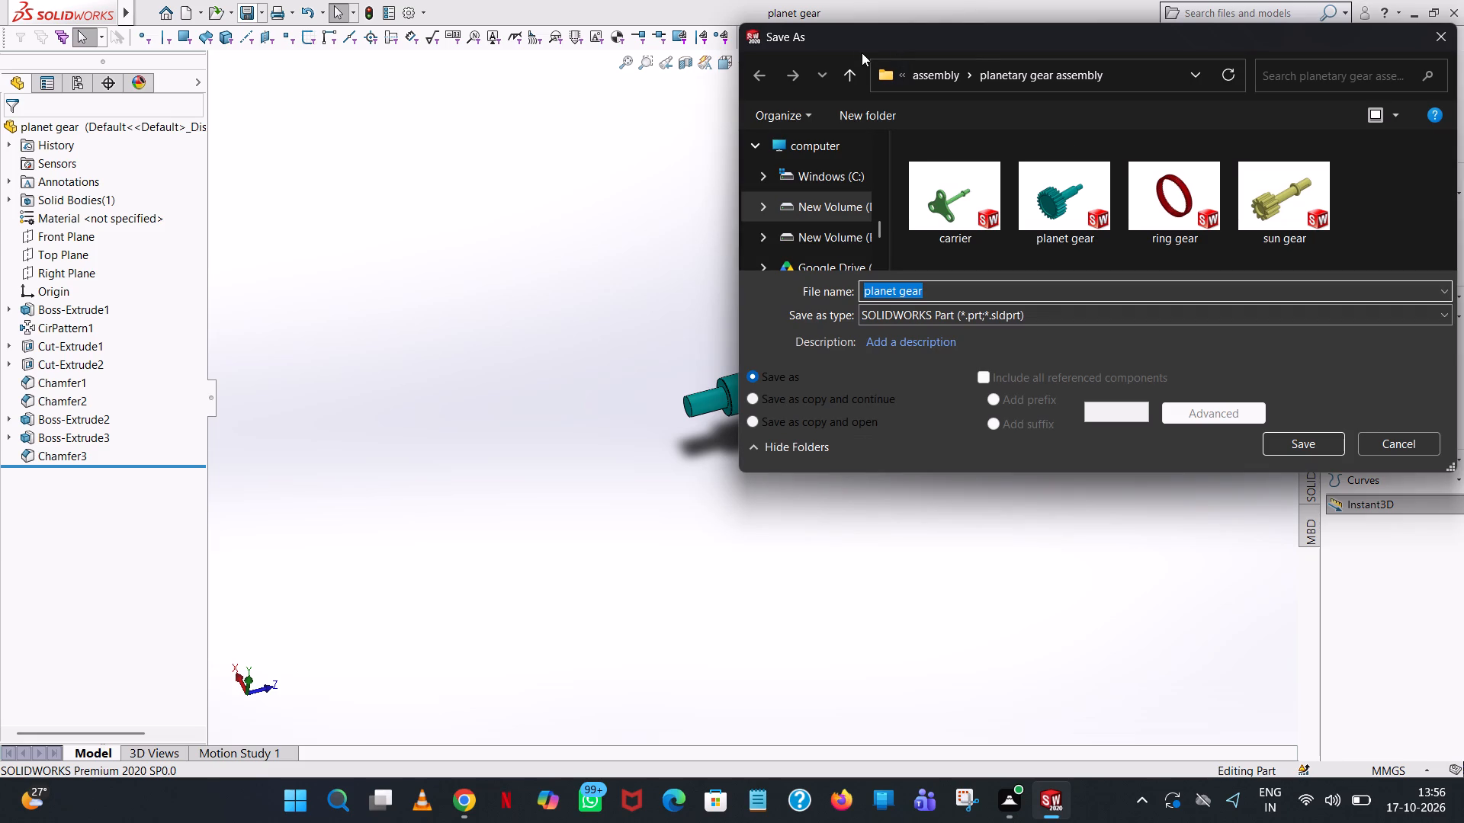
{"action": "left_click", "coordinate": [850, 78]}
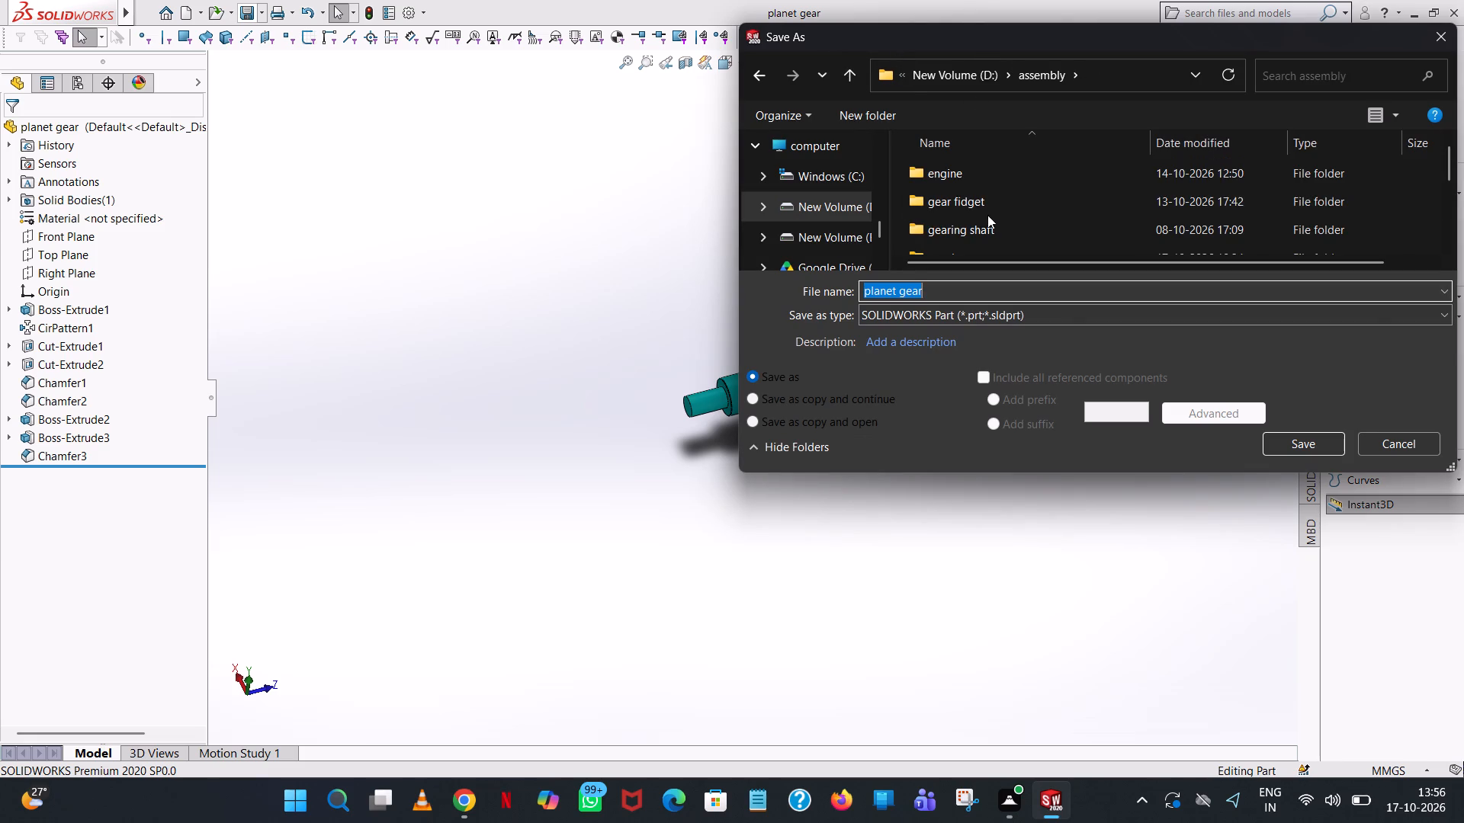
{"action": "scroll", "coordinate": [987, 240], "scroll_direction": "down", "scroll_amount": 3}
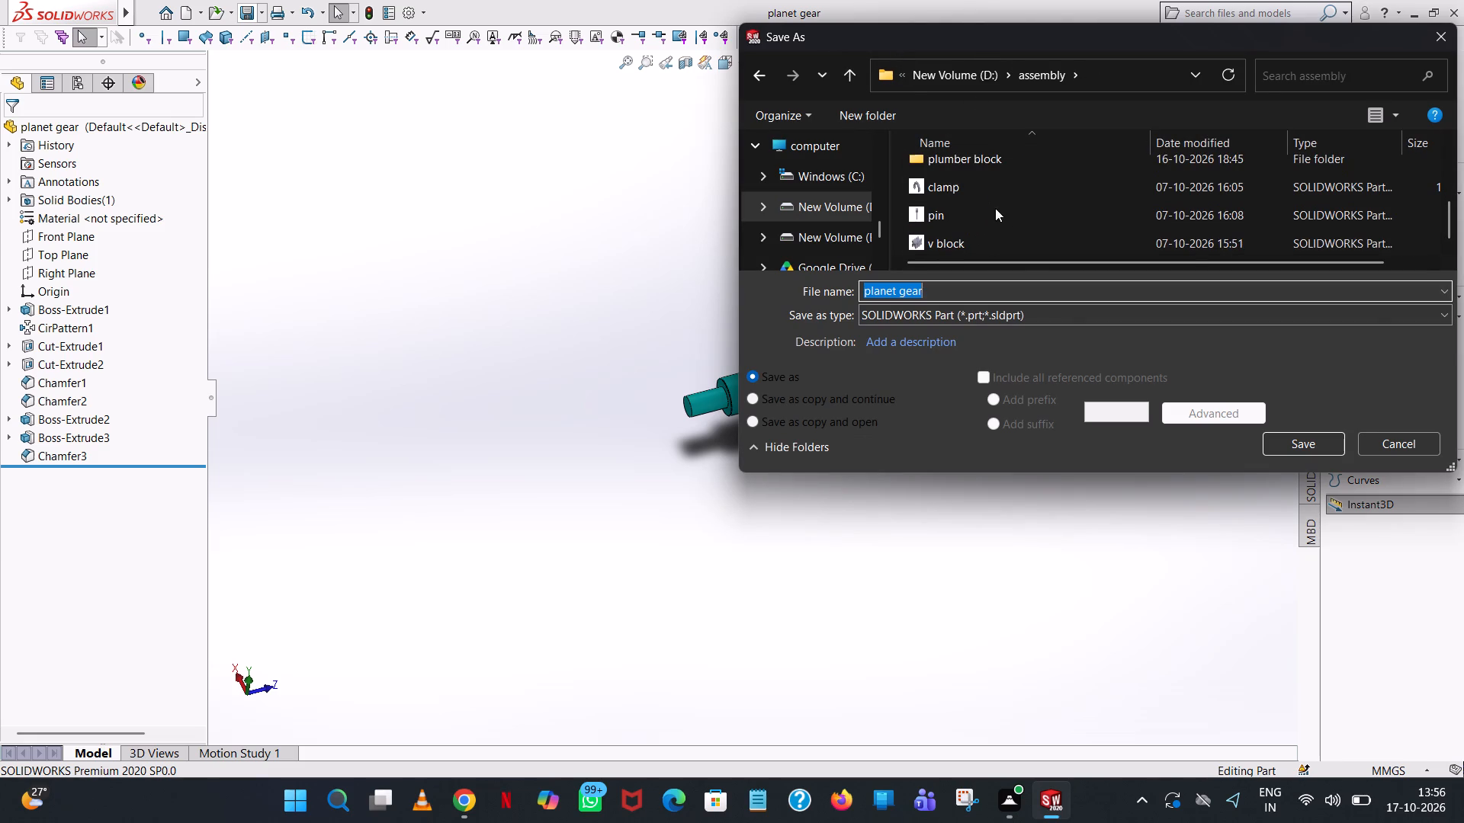
{"action": "left_click", "coordinate": [1029, 314]}
{"action": "left_click", "coordinate": [1033, 444]}
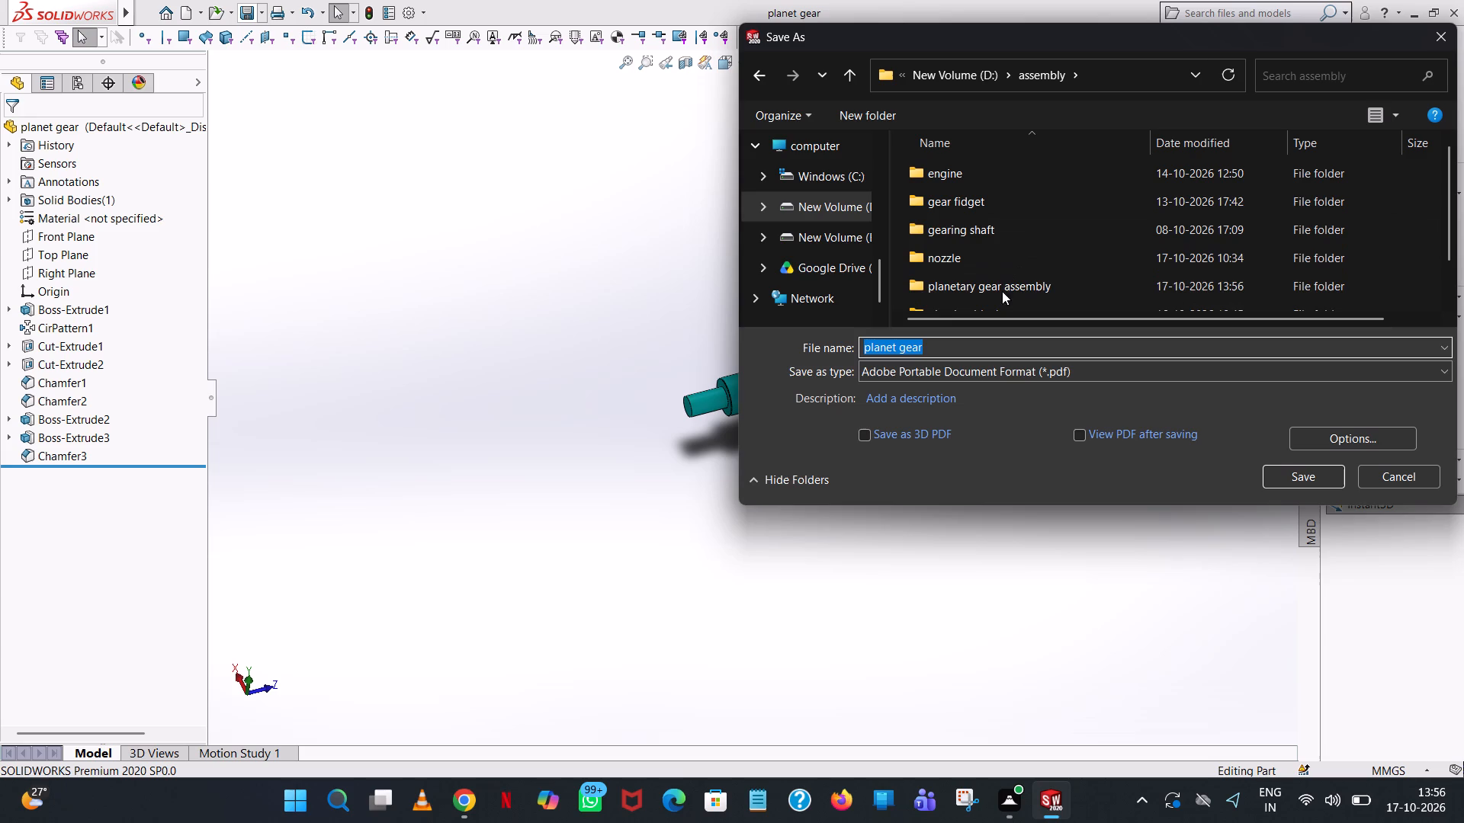
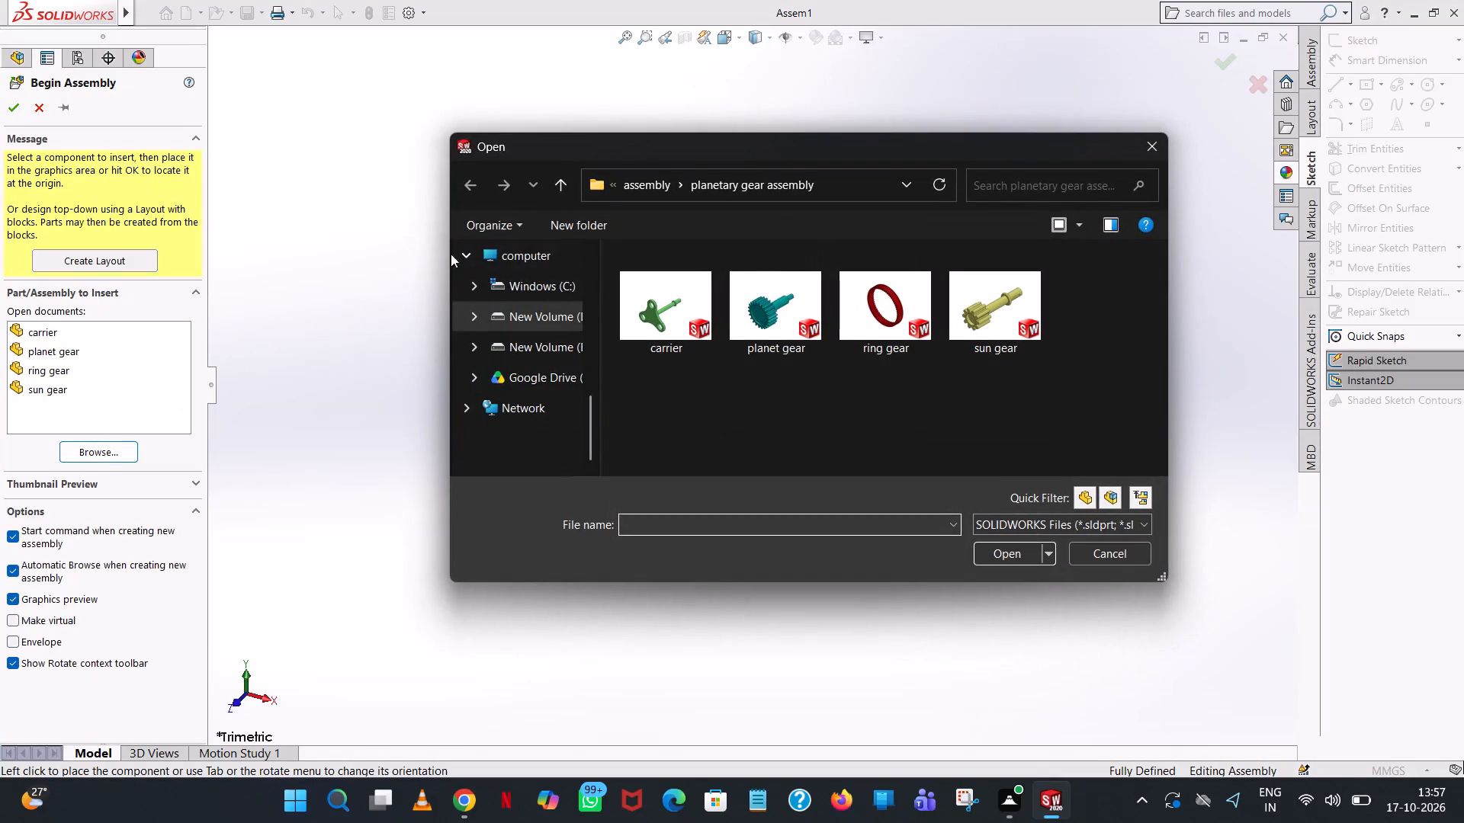
Insert the carrier, planet gear, ring gear and sun gear parts into the new assembly, placing them separately with the carrier first.
{"action": "left_click", "coordinate": [660, 300], "text": "ctrl"}
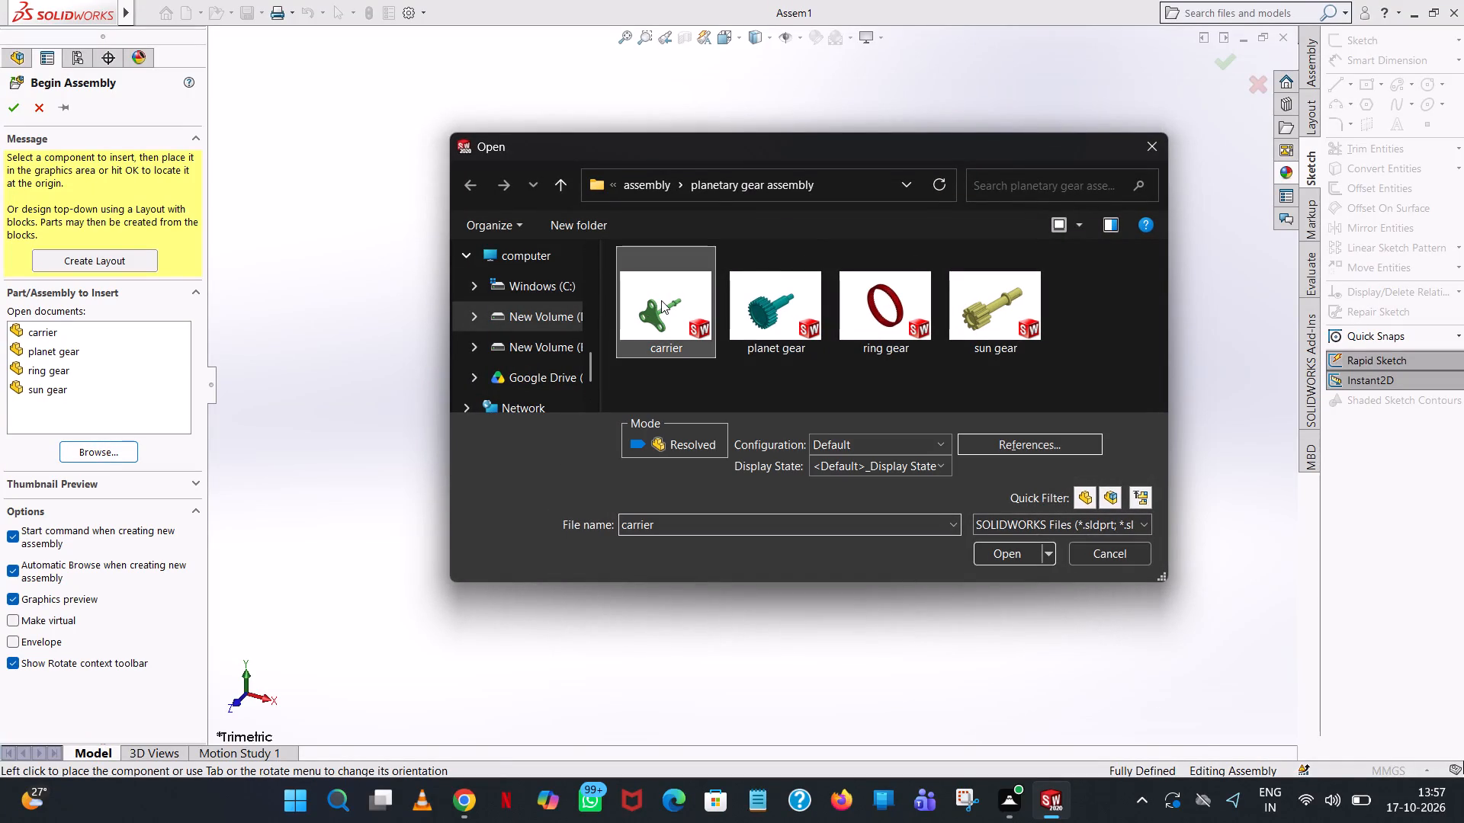
{"action": "left_click", "coordinate": [749, 284], "text": "ctrl"}
{"action": "left_click", "coordinate": [878, 305], "text": "ctrl"}
{"action": "left_click", "coordinate": [993, 315], "text": "ctrl"}
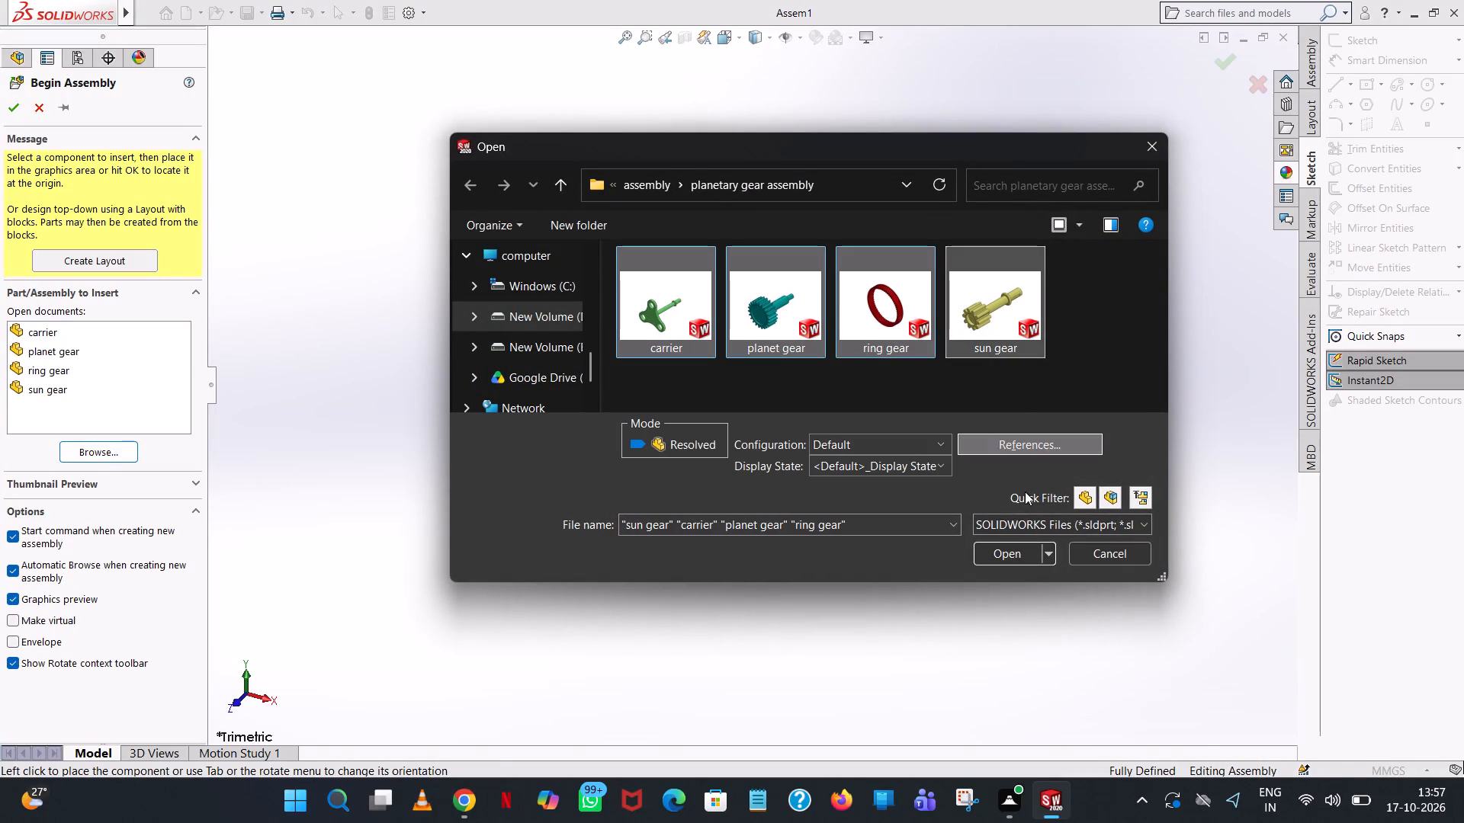
{"action": "left_click", "coordinate": [1018, 557]}
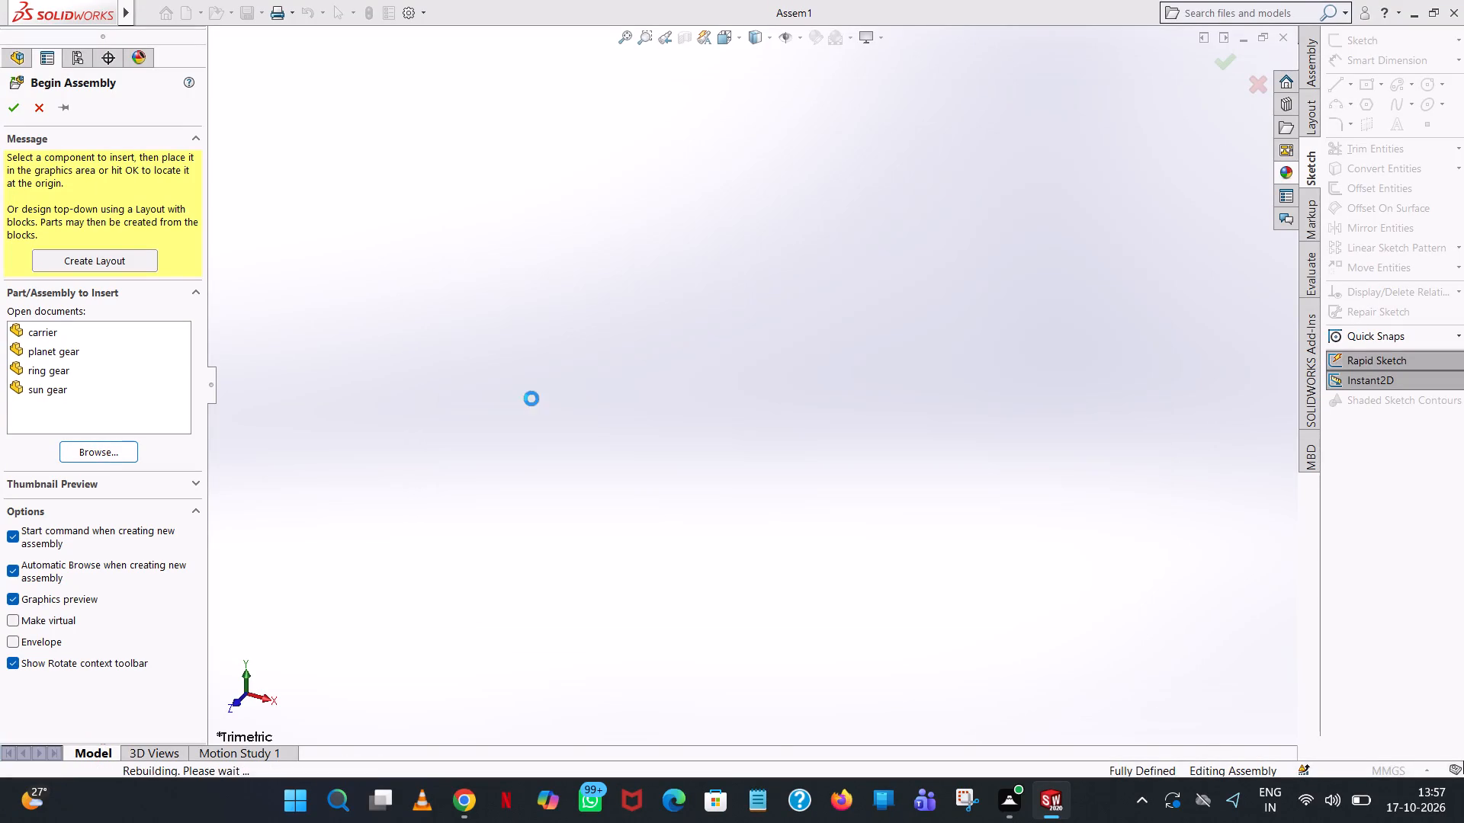
{"action": "left_click", "coordinate": [531, 399]}
{"action": "left_click", "coordinate": [748, 334]}
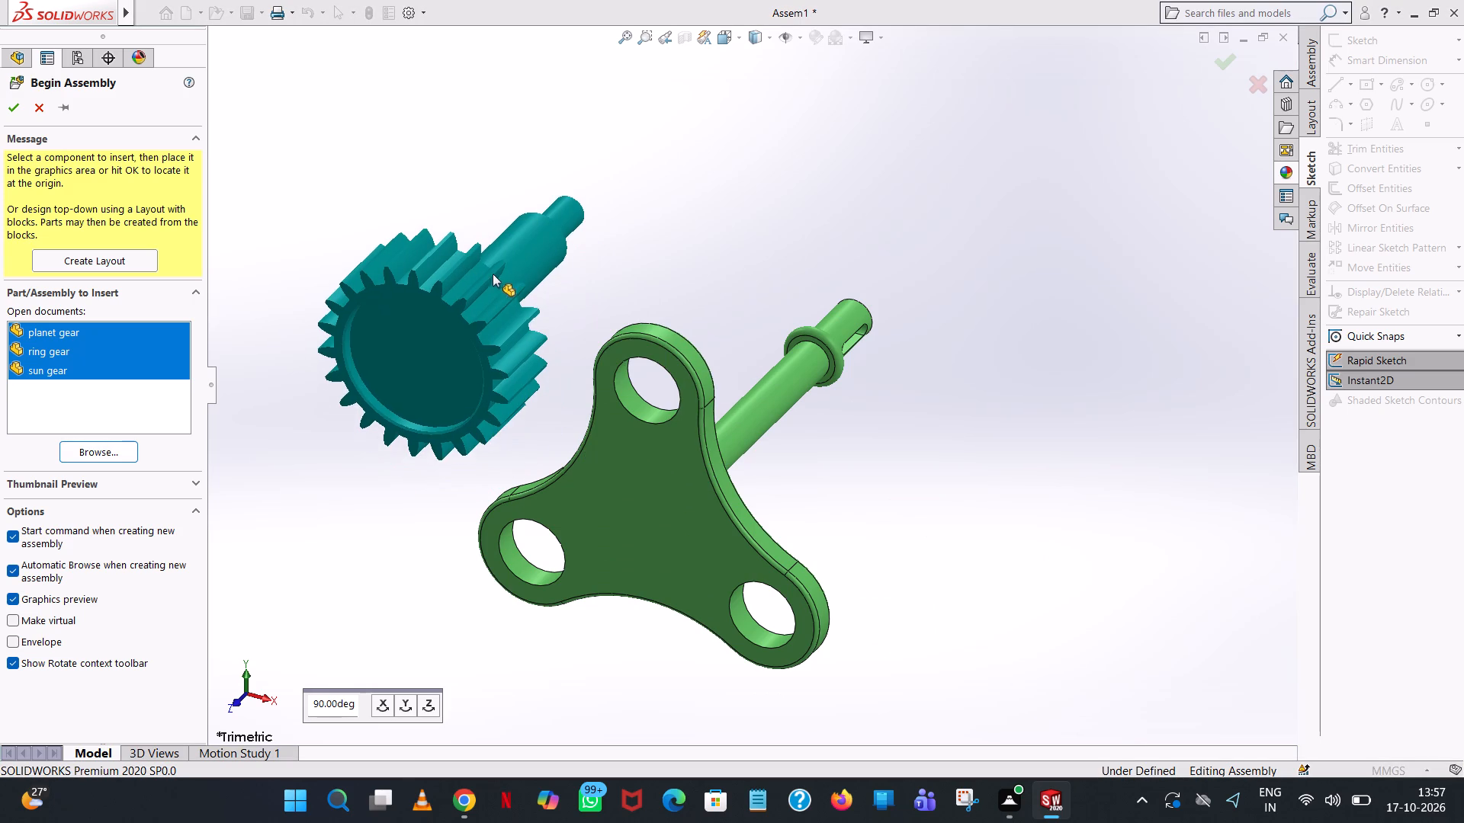
{"action": "left_click", "coordinate": [494, 266]}
{"action": "left_click", "coordinate": [856, 214]}
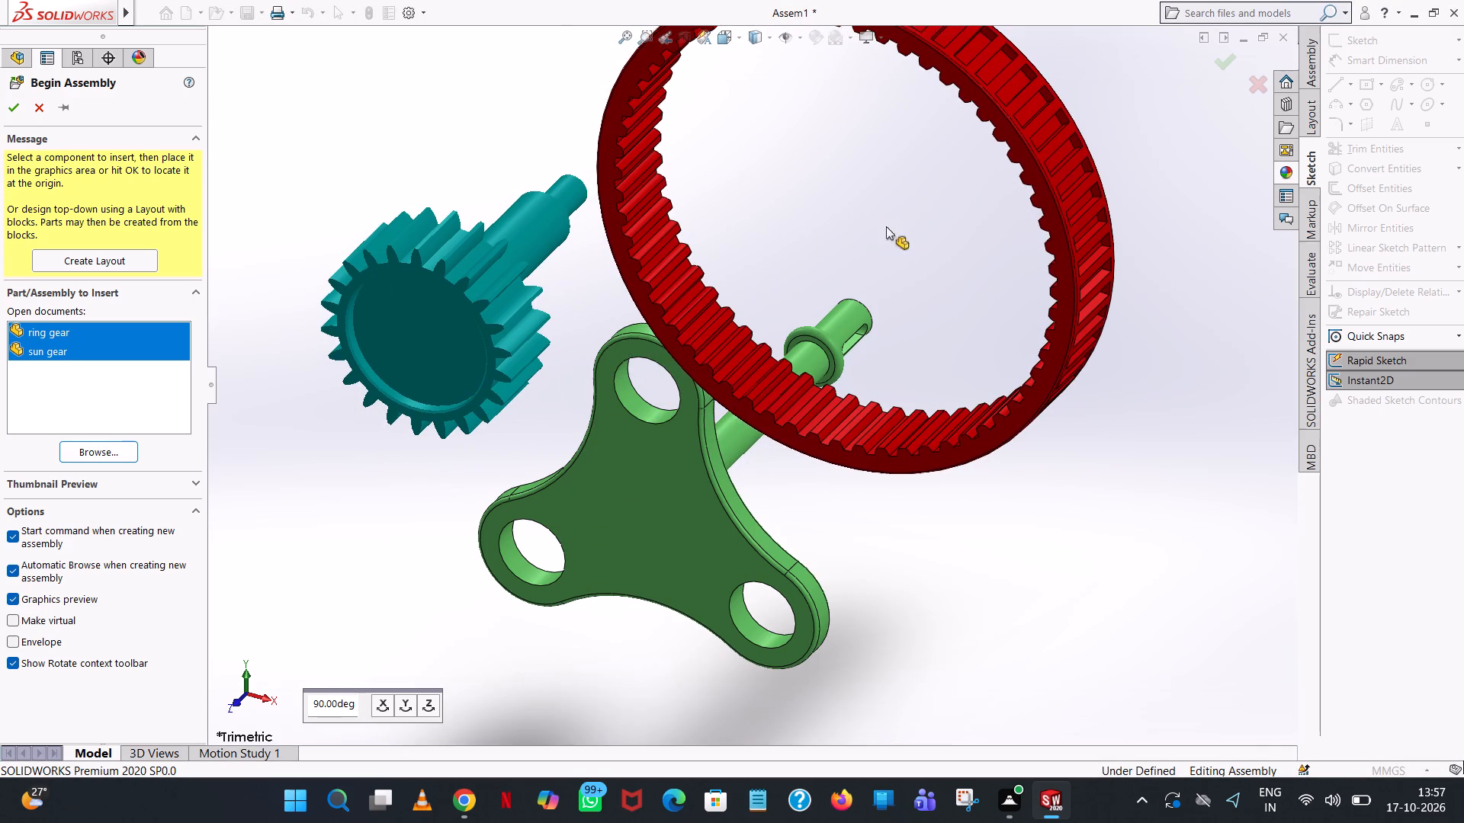
{"action": "left_click", "coordinate": [1026, 526]}
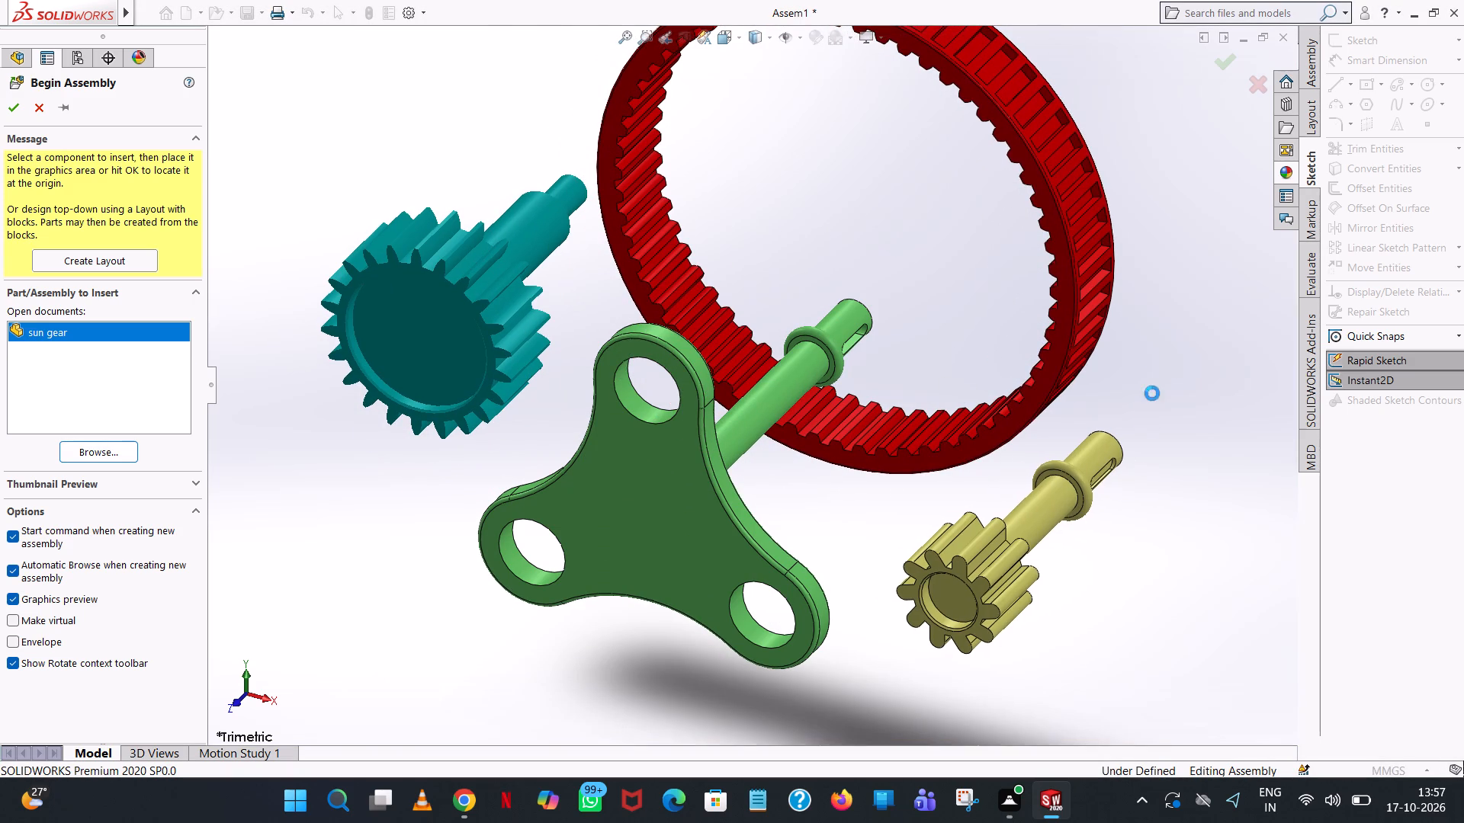
{"action": "left_click", "coordinate": [1160, 362]}
{"action": "left_click_drag", "start_coordinate": [1161, 361], "coordinate": [1061, 395]}
{"action": "left_click", "coordinate": [1159, 393]}
{"action": "double_click", "coordinate": [906, 222]}
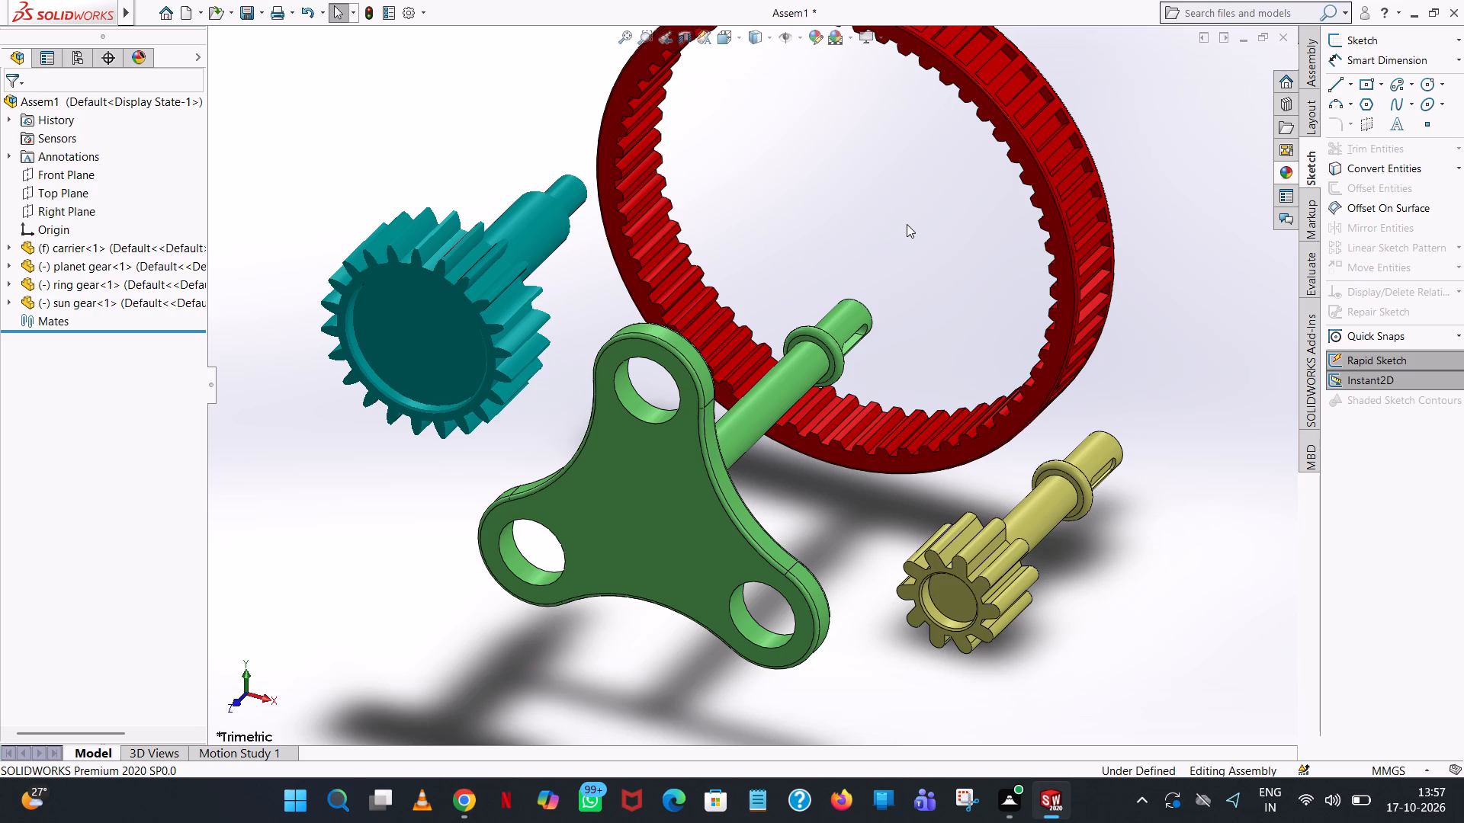
Float the fixed carrier and move it clear of the ring gear, to just below the planet gear.
{"action": "scroll", "coordinate": [907, 224], "scroll_direction": "up", "scroll_amount": 8}
{"action": "scroll", "coordinate": [779, 330], "scroll_direction": "down", "scroll_amount": 3}
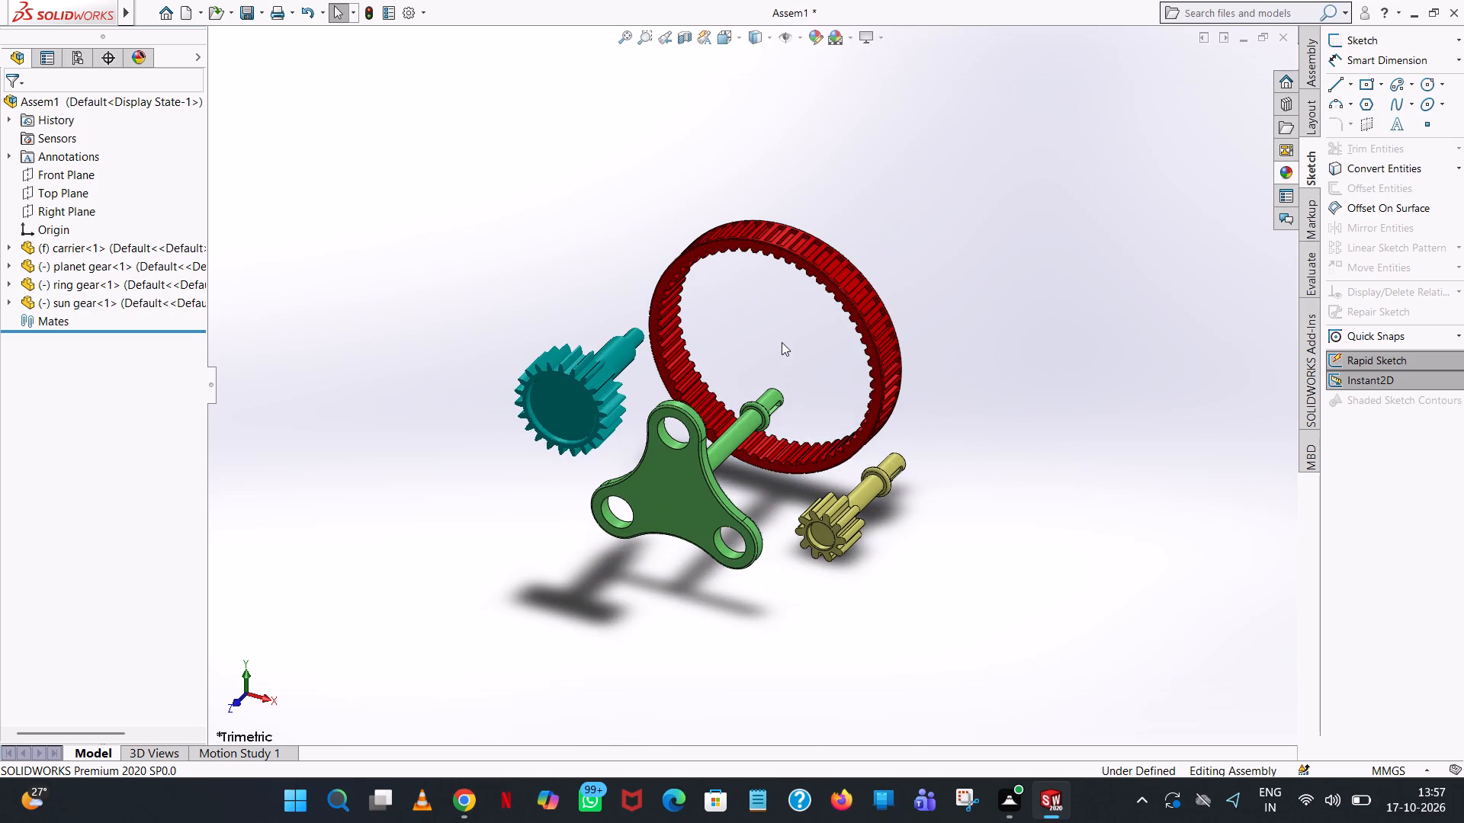
{"action": "left_click_drag", "start_coordinate": [695, 496], "coordinate": [551, 498]}
{"action": "left_click", "coordinate": [413, 543]}
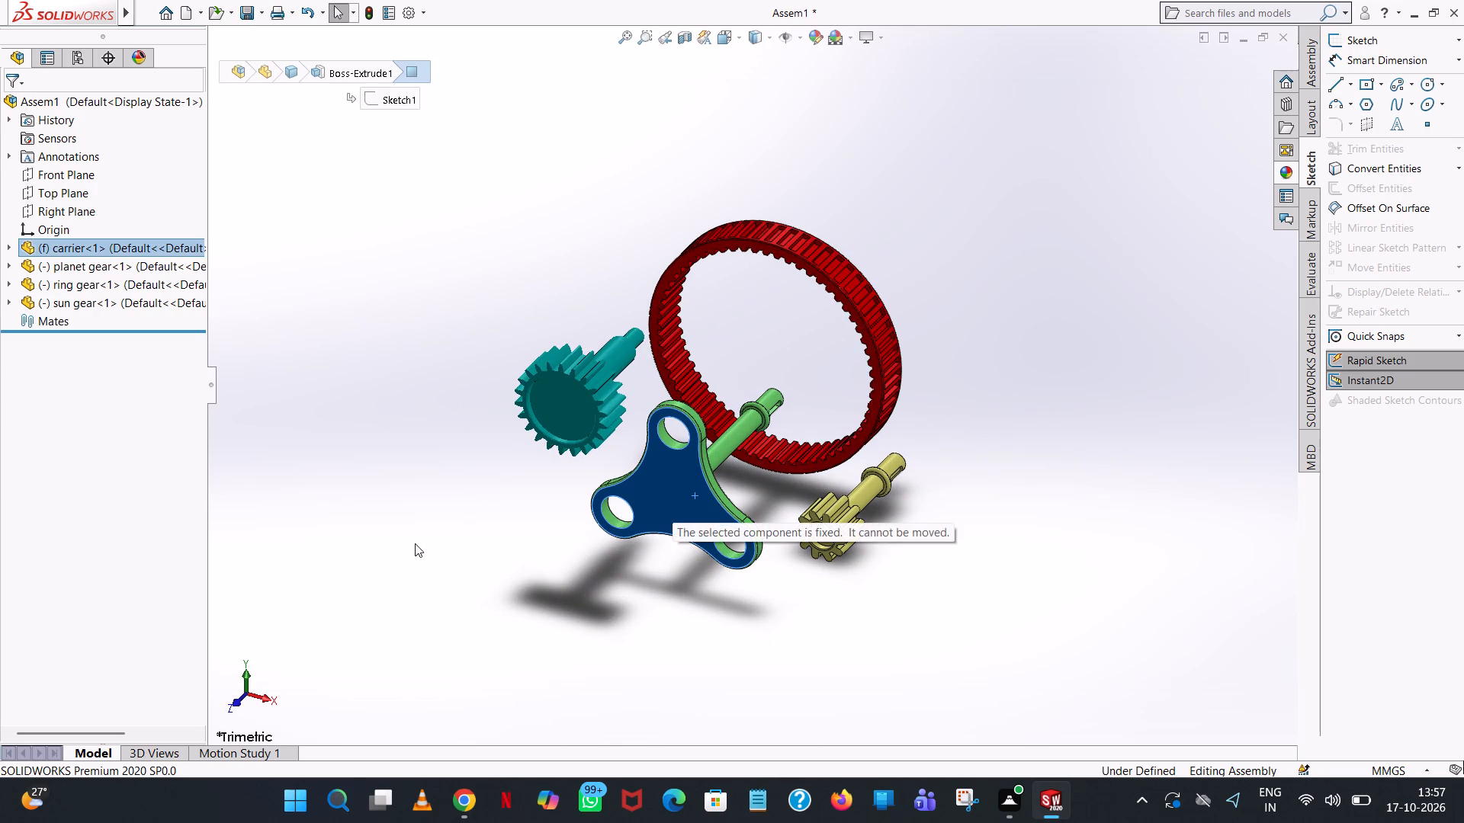
{"action": "left_click", "coordinate": [660, 465]}
{"action": "right_click", "coordinate": [660, 465]}
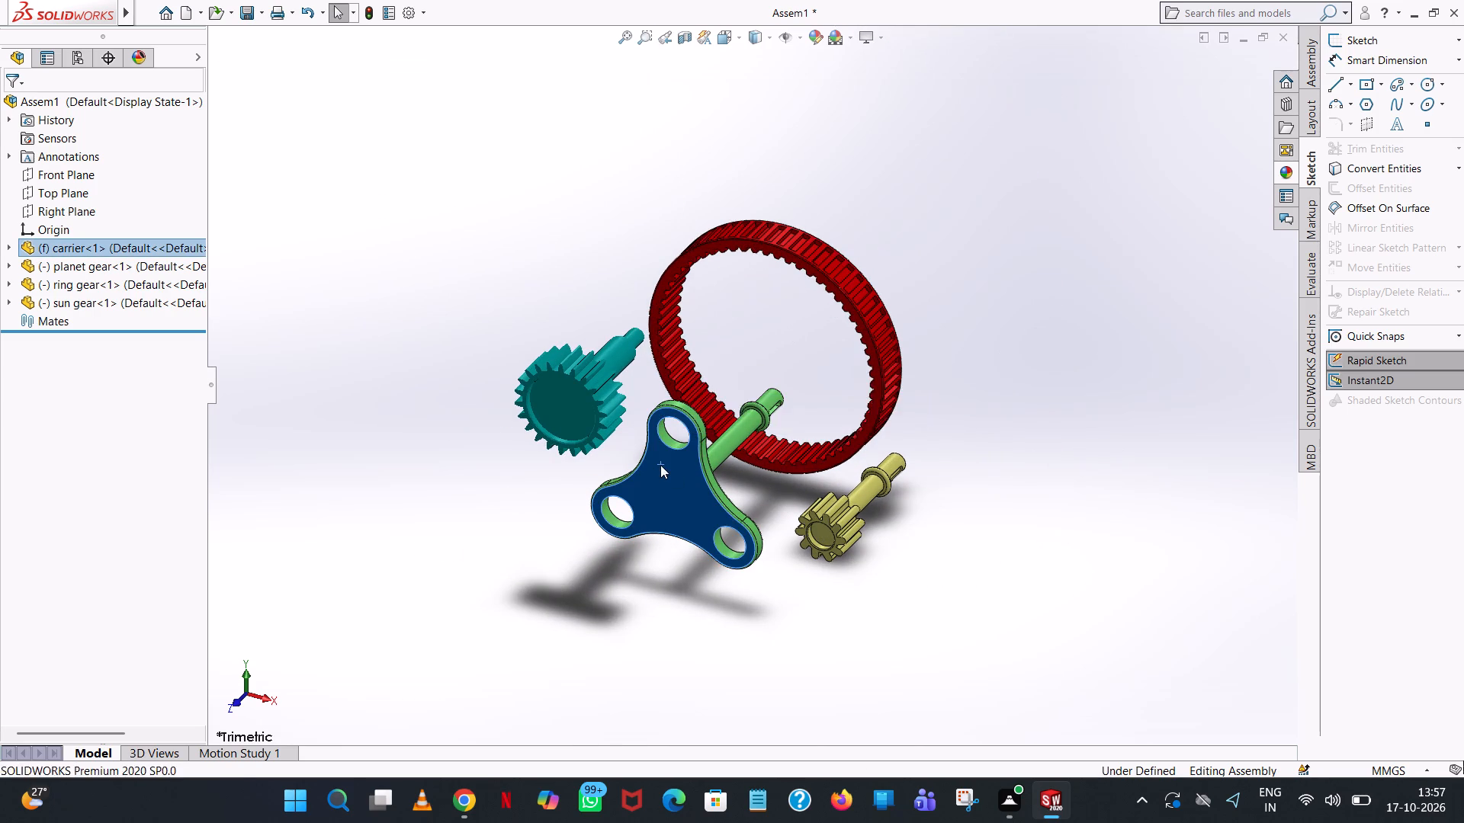
{"action": "left_click", "coordinate": [718, 516]}
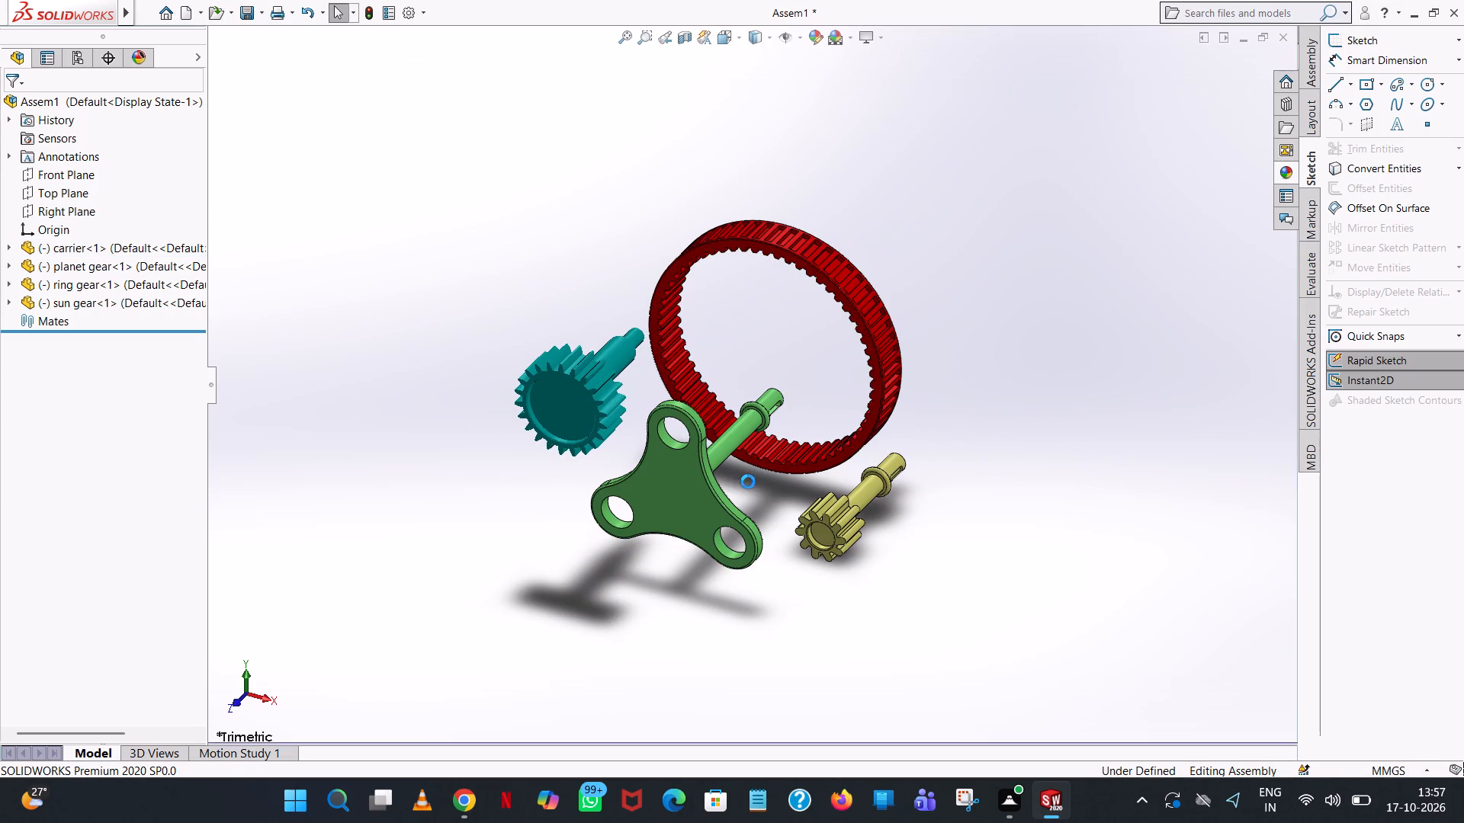
{"action": "left_click_drag", "start_coordinate": [682, 488], "coordinate": [560, 528]}
{"action": "left_click", "coordinate": [746, 530]}
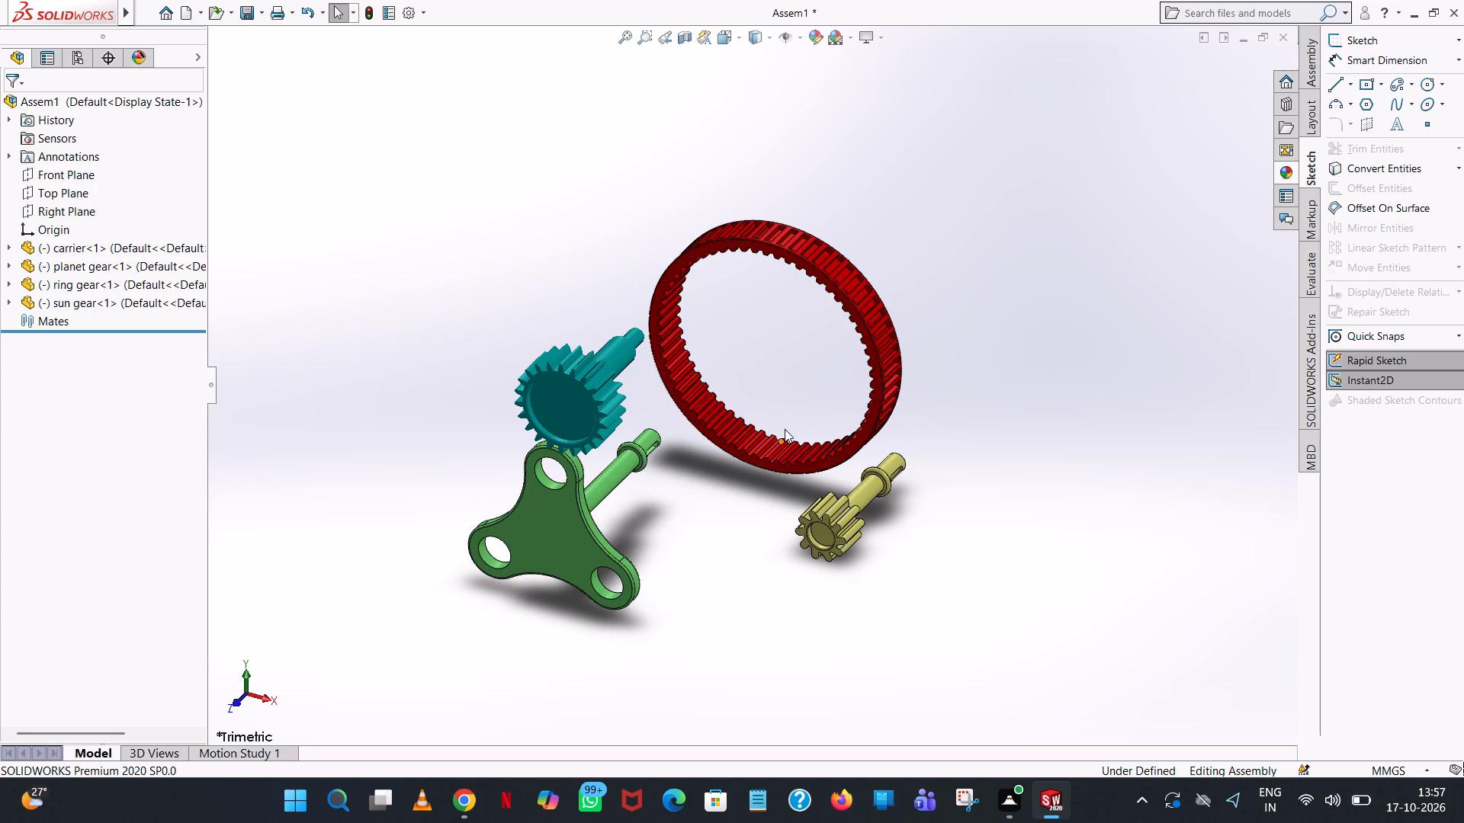
Fix the ring gear in place as the assembly's stationary component.
{"action": "right_click", "coordinate": [836, 284]}
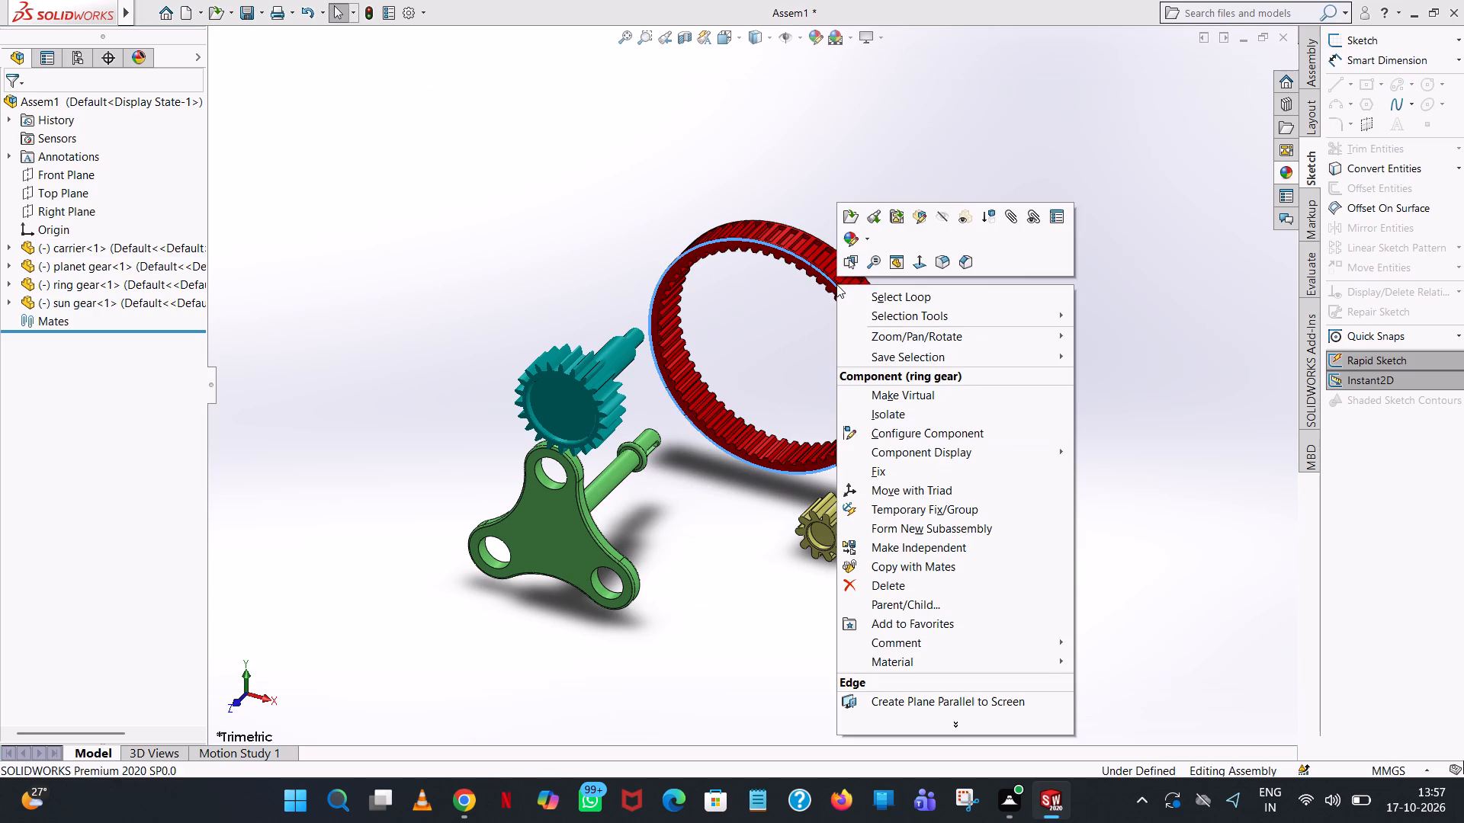
{"action": "left_click", "coordinate": [875, 466]}
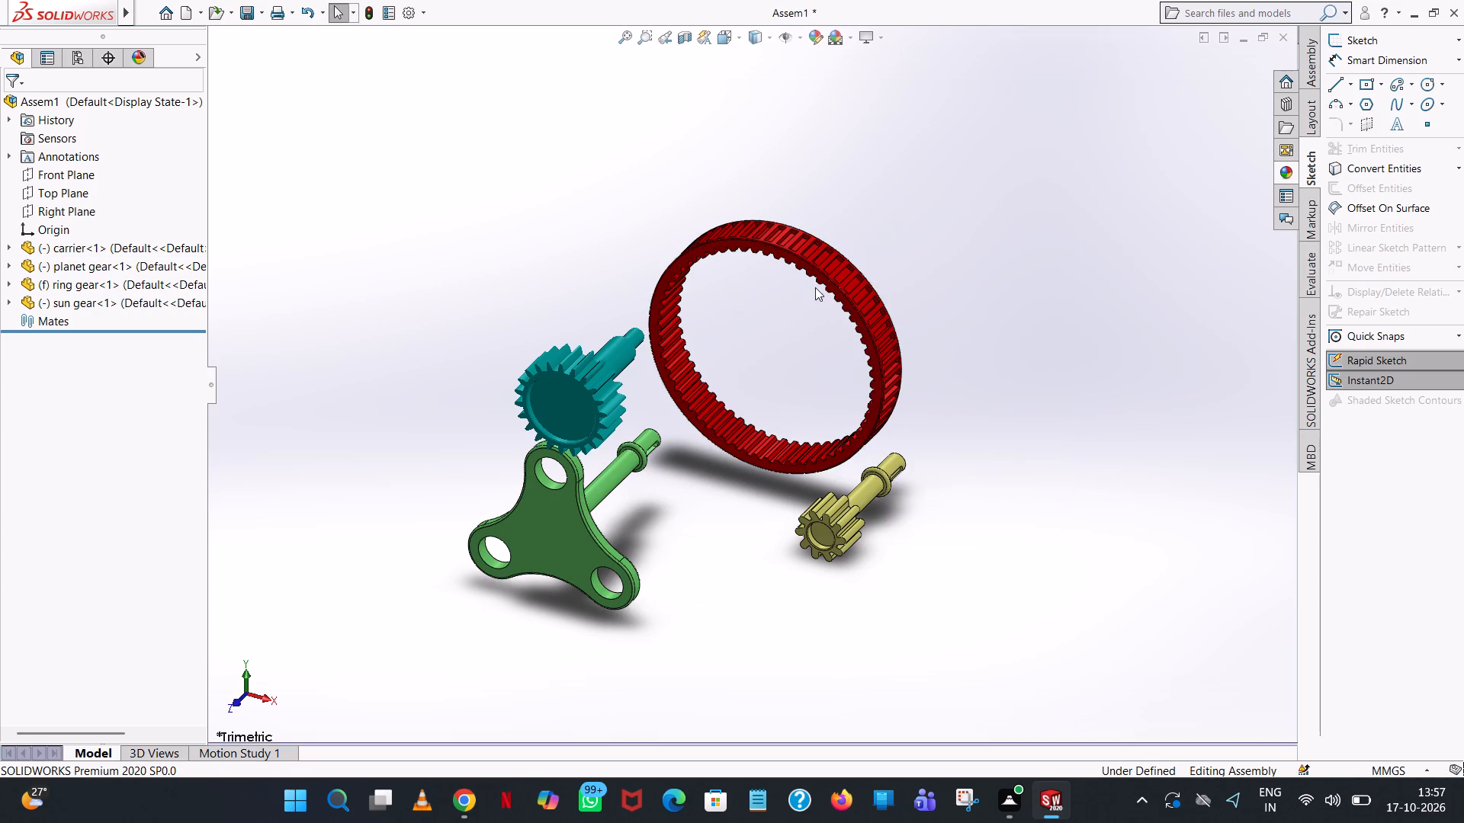
{"action": "left_click_drag", "start_coordinate": [820, 277], "coordinate": [856, 312]}
{"action": "left_click", "coordinate": [1069, 364]}
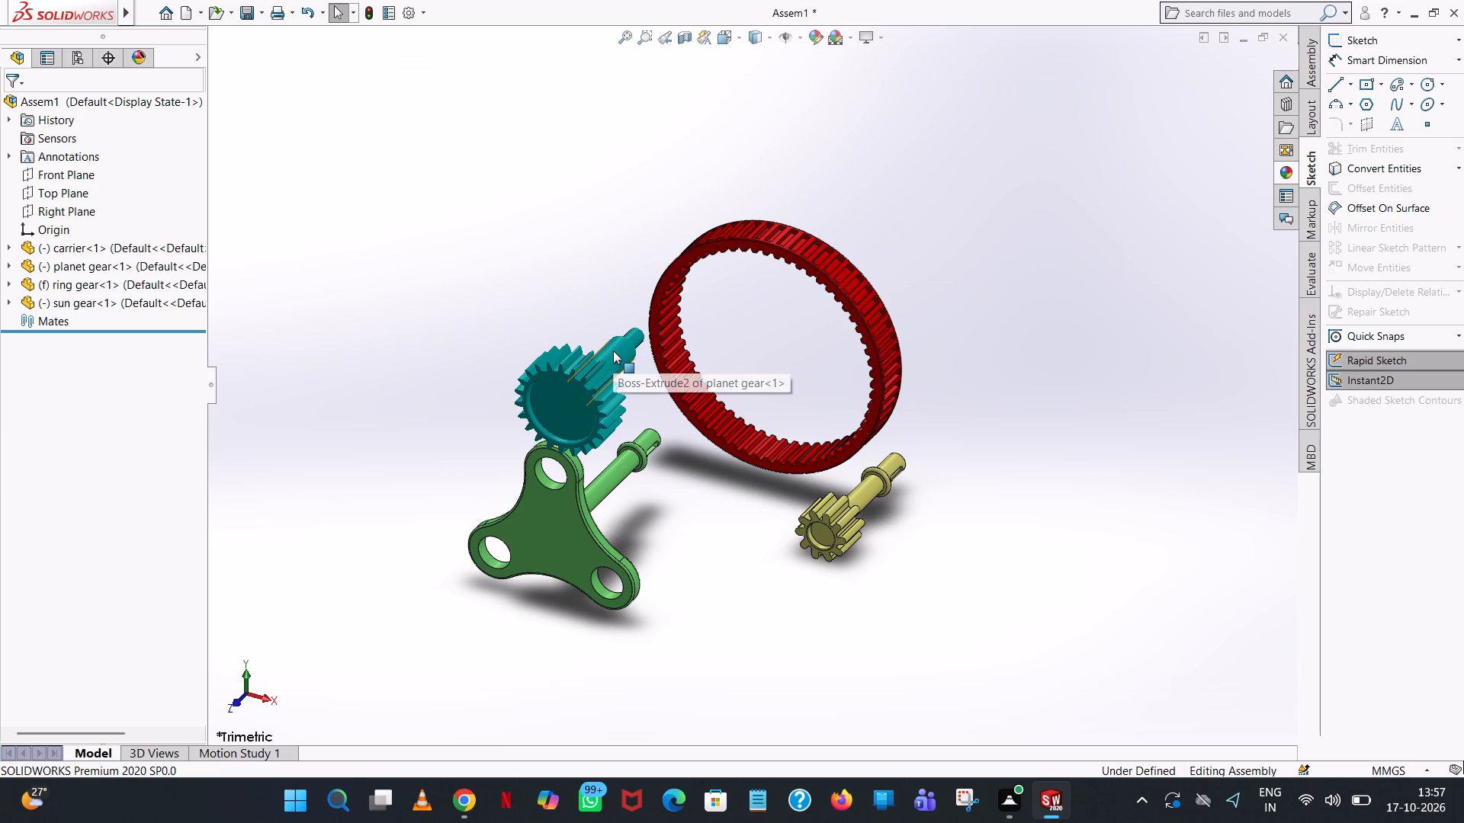
Move the planet gear away from the carrier and make two copies of it, for three planet gears in total.
{"action": "left_click_drag", "start_coordinate": [613, 351], "coordinate": [522, 254], "text": "ctrl"}
{"action": "left_click", "coordinate": [570, 304]}
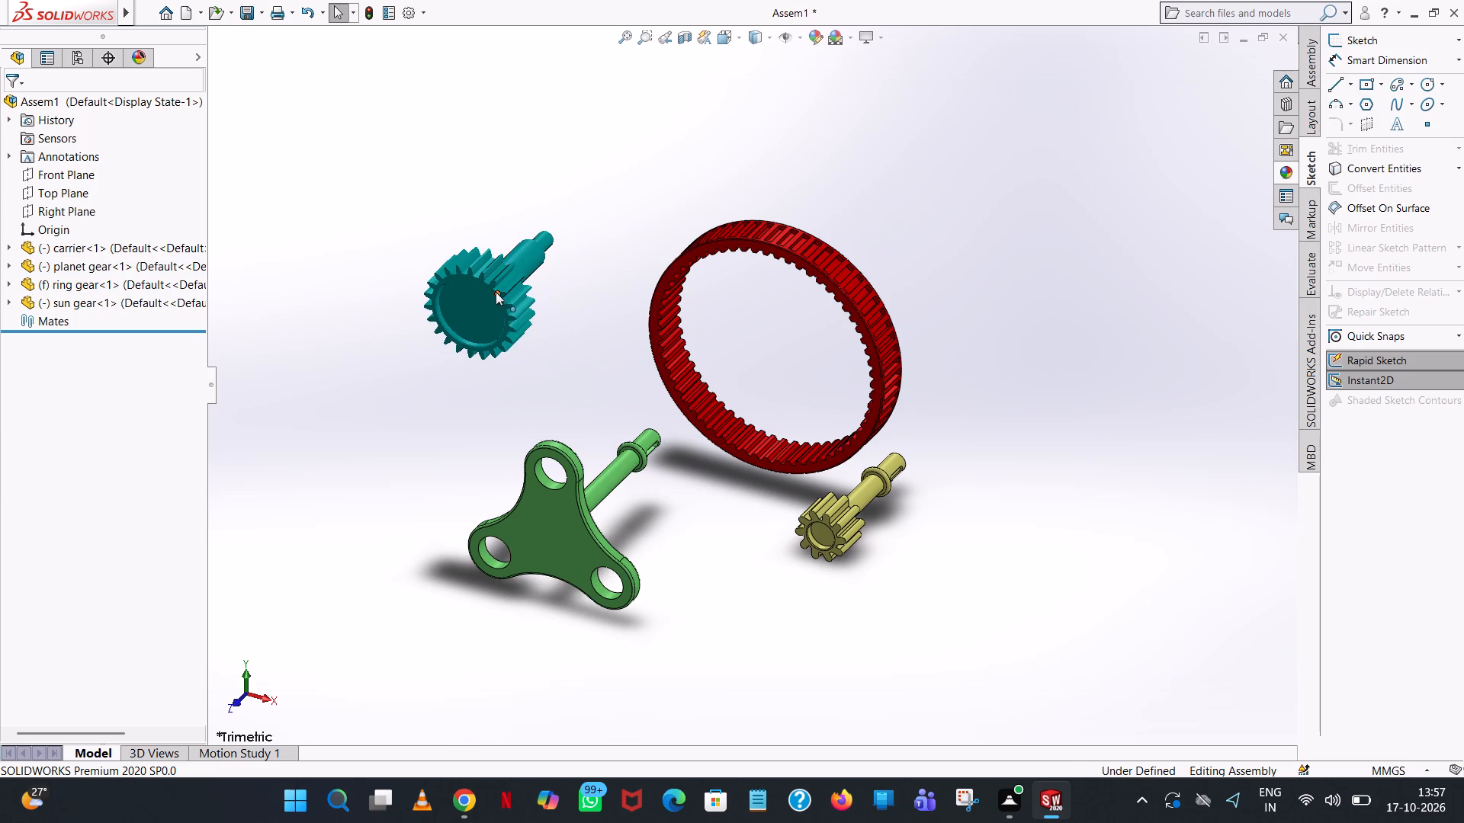
{"action": "left_click_drag", "start_coordinate": [495, 292], "coordinate": [435, 408], "text": "ctrl"}
{"action": "left_click", "coordinate": [591, 372]}
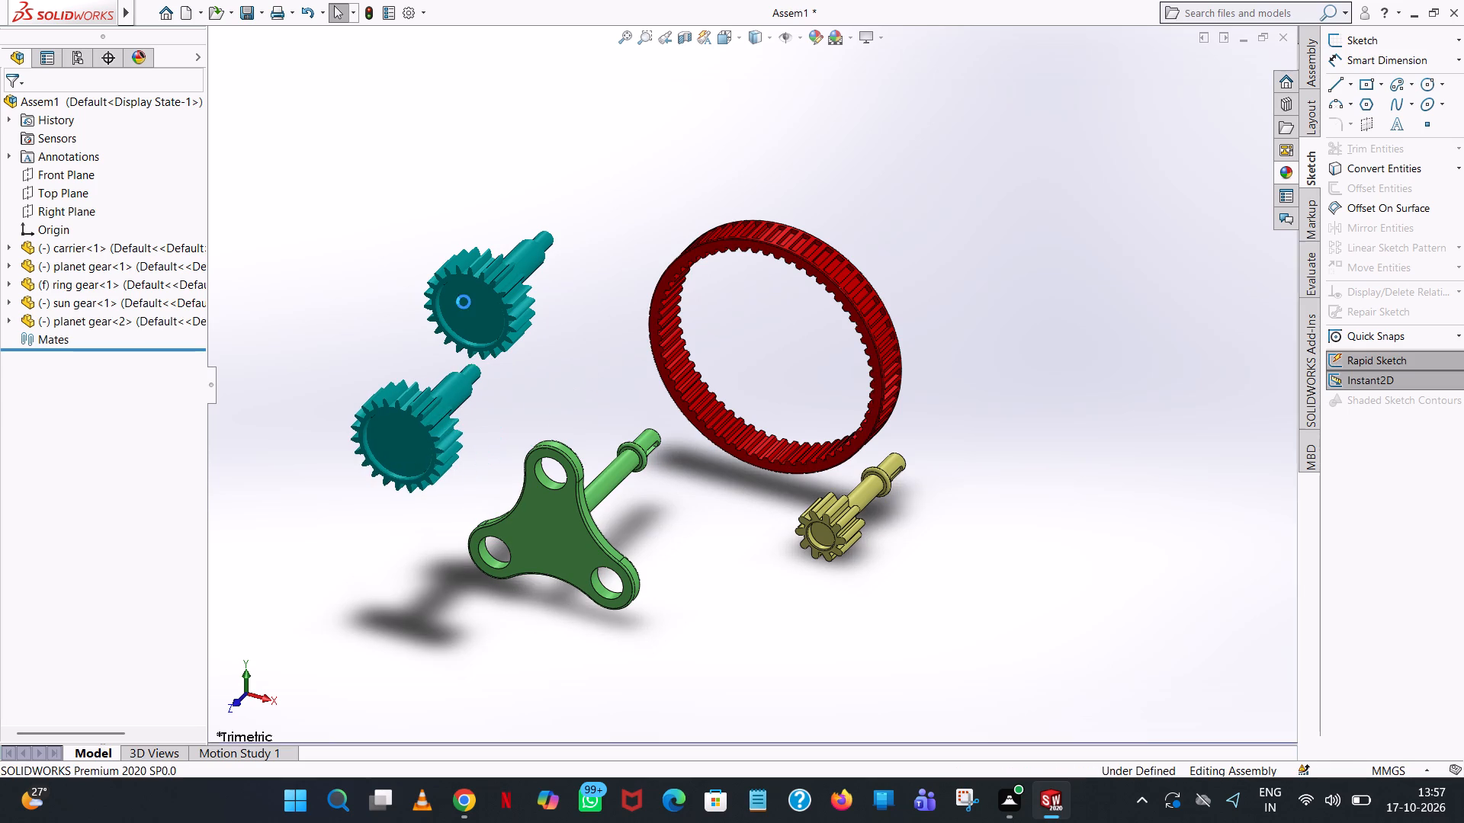
{"action": "left_click_drag", "start_coordinate": [461, 299], "coordinate": [364, 261]}
{"action": "left_click", "coordinate": [478, 329]}
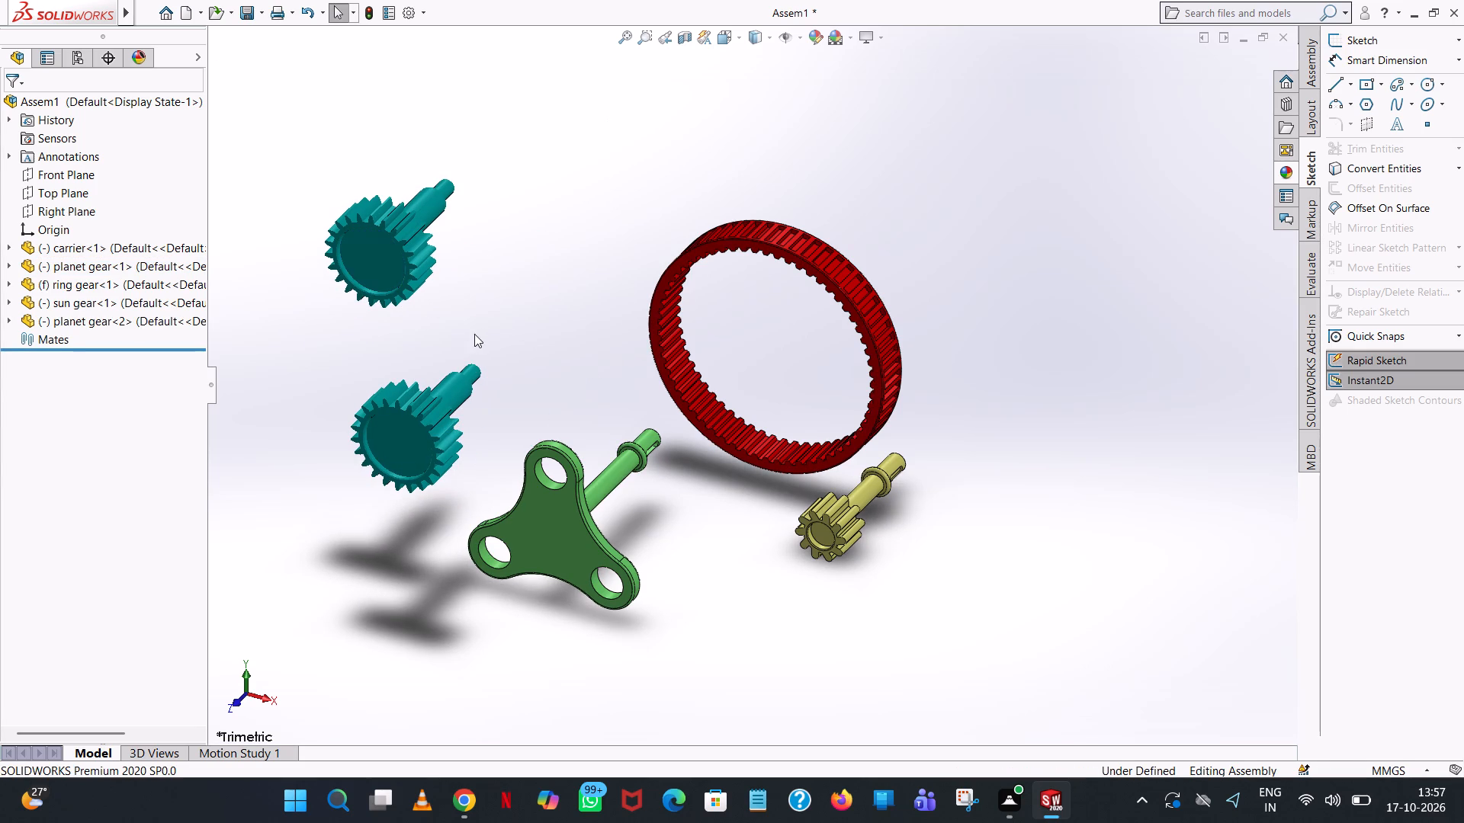
{"action": "left_click_drag", "start_coordinate": [427, 407], "coordinate": [378, 517], "text": "ctrl"}
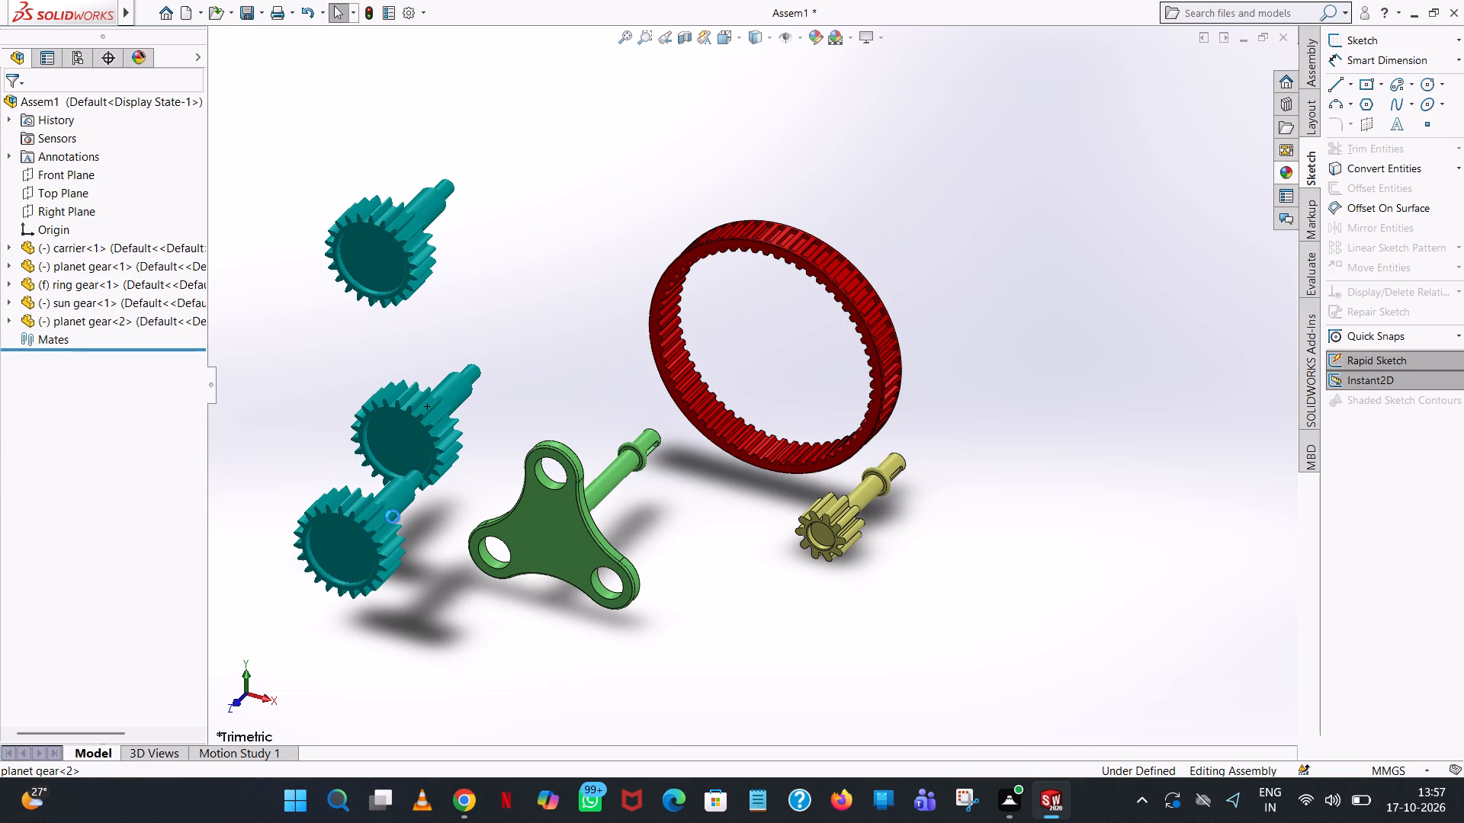
{"action": "left_click", "coordinate": [513, 371]}
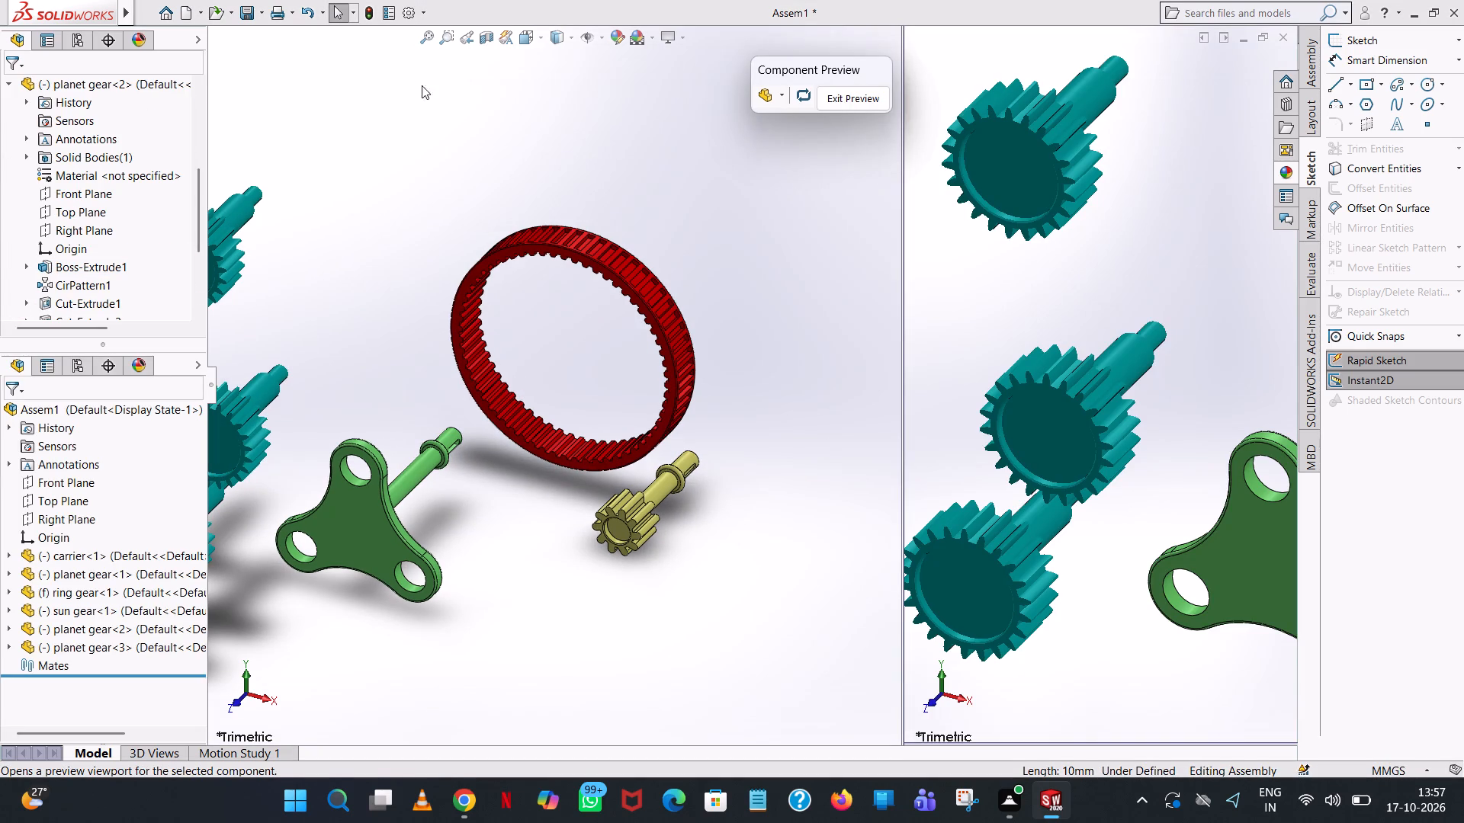
{"action": "left_click", "coordinate": [830, 96]}
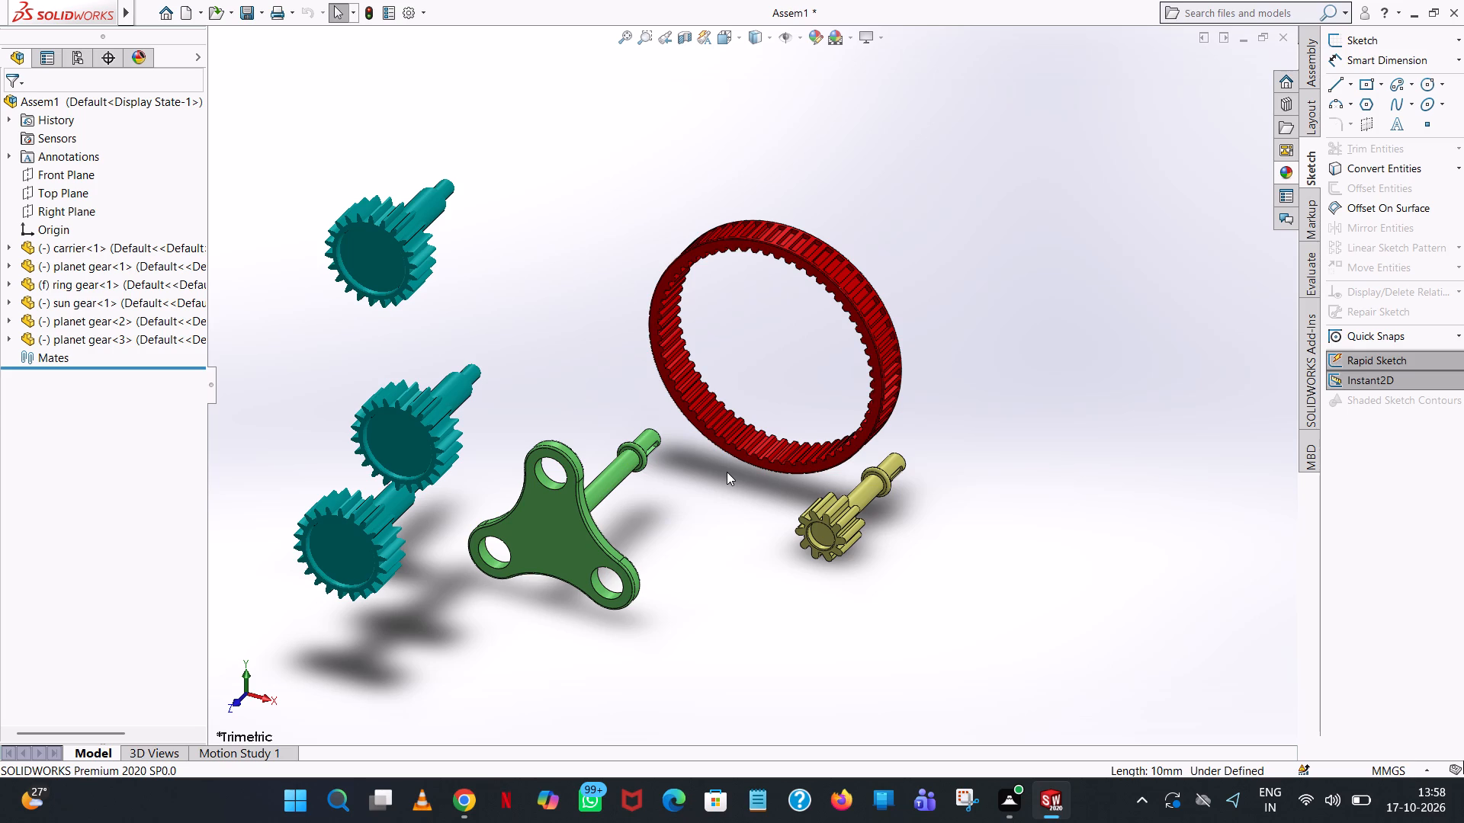
Move the three planet gears away from the carrier, spacing them out above and beyond the ring gear.
{"action": "middle_click_drag", "start_coordinate": [1154, 390], "coordinate": [1096, 415]}
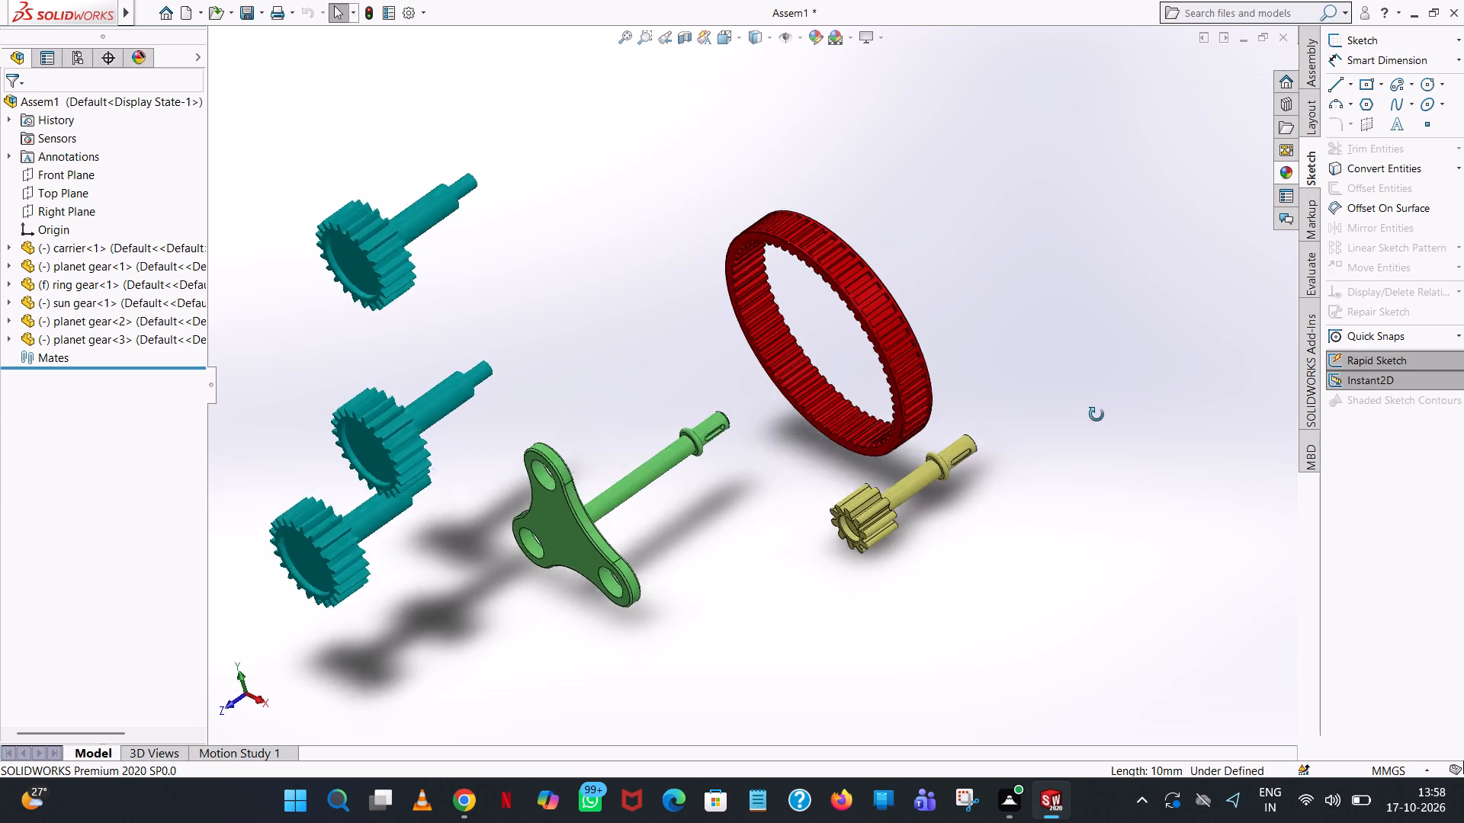
{"action": "middle_click_drag", "start_coordinate": [1096, 415], "coordinate": [1015, 526]}
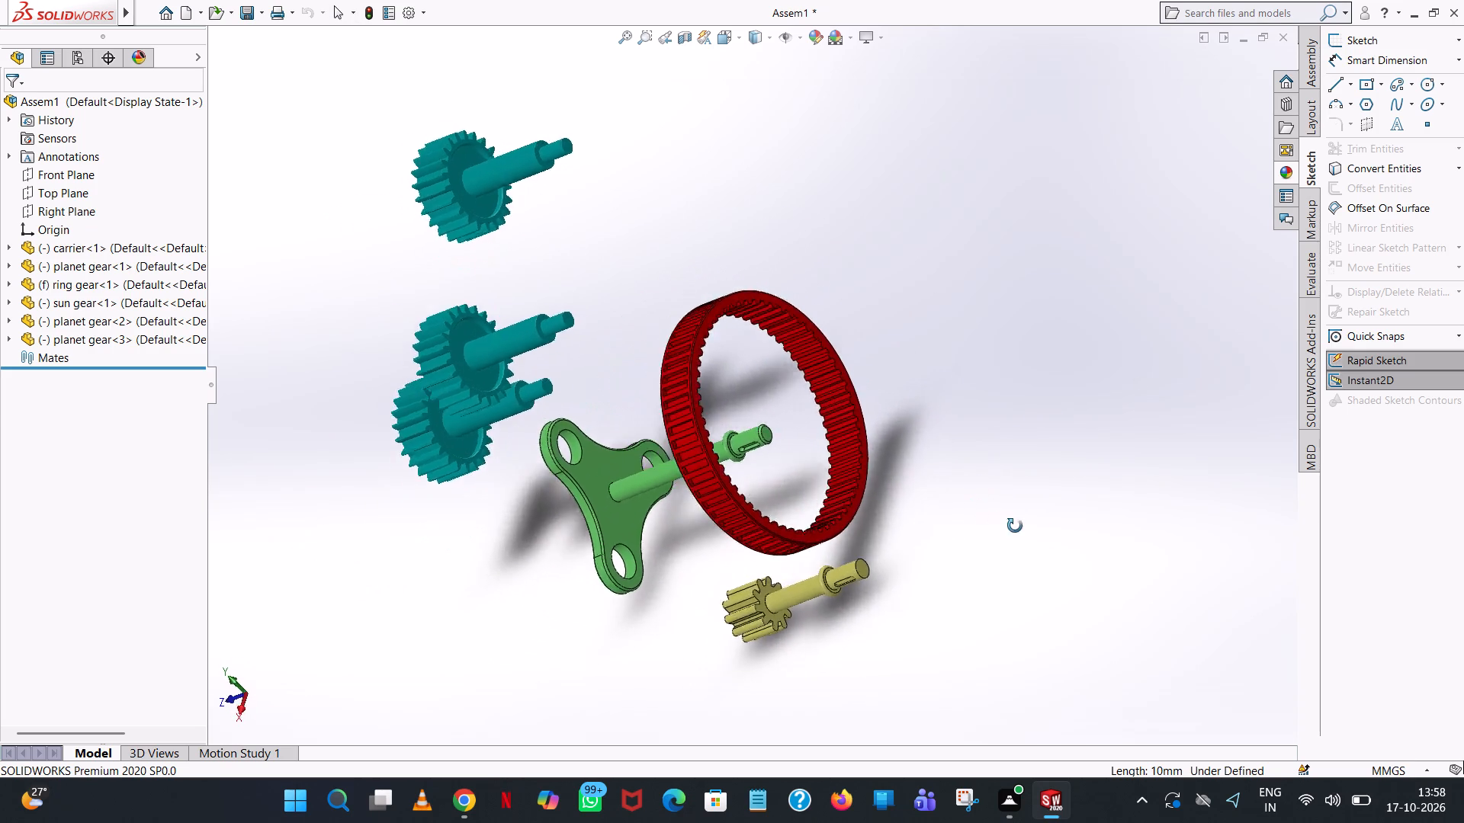
{"action": "middle_click_drag", "start_coordinate": [1015, 526], "coordinate": [1063, 537]}
{"action": "left_click_drag", "start_coordinate": [481, 162], "coordinate": [1077, 351]}
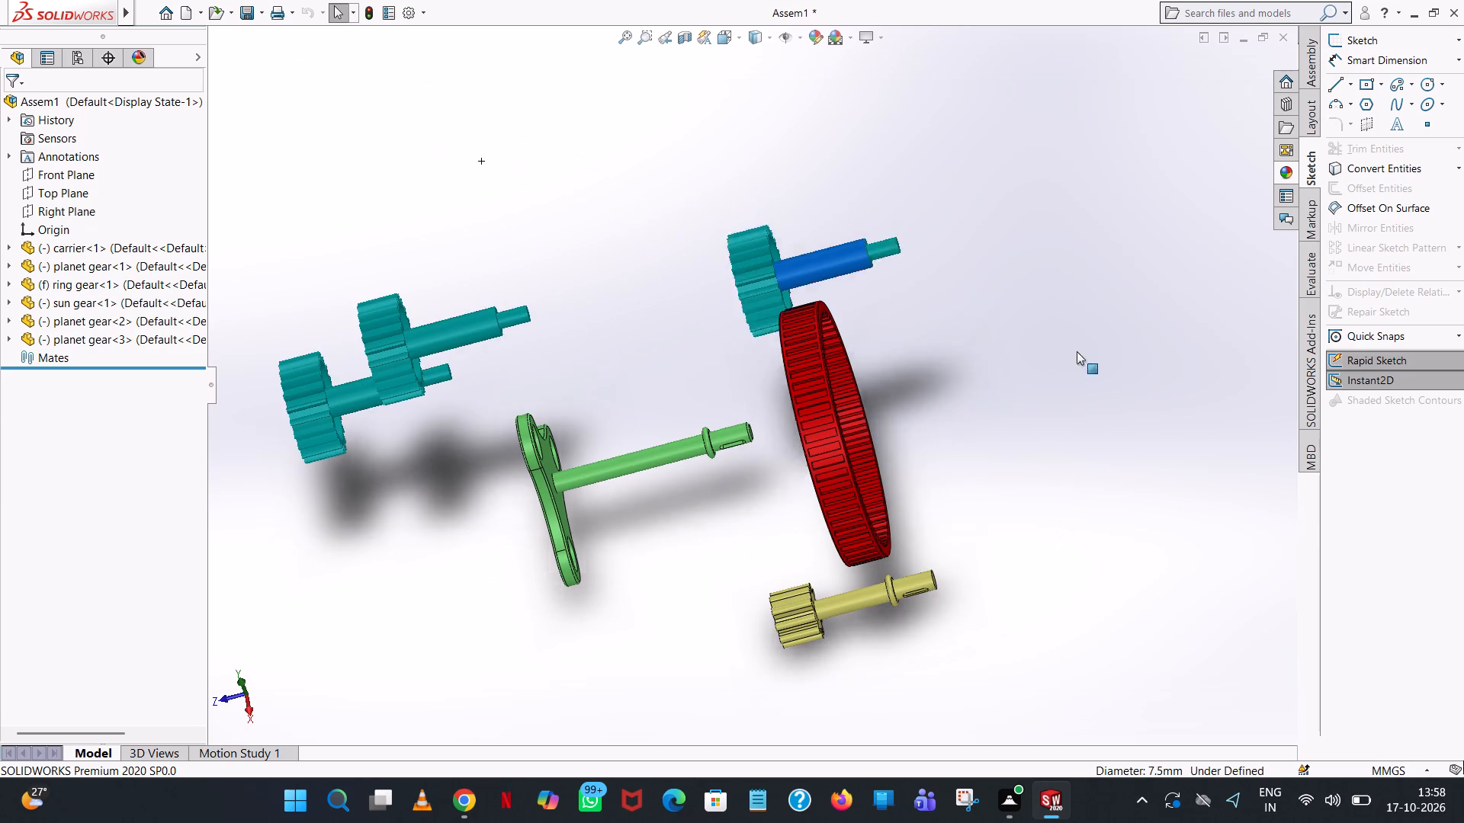
{"action": "left_click_drag", "start_coordinate": [1077, 351], "coordinate": [1136, 412]}
{"action": "left_click", "coordinate": [1048, 524]}
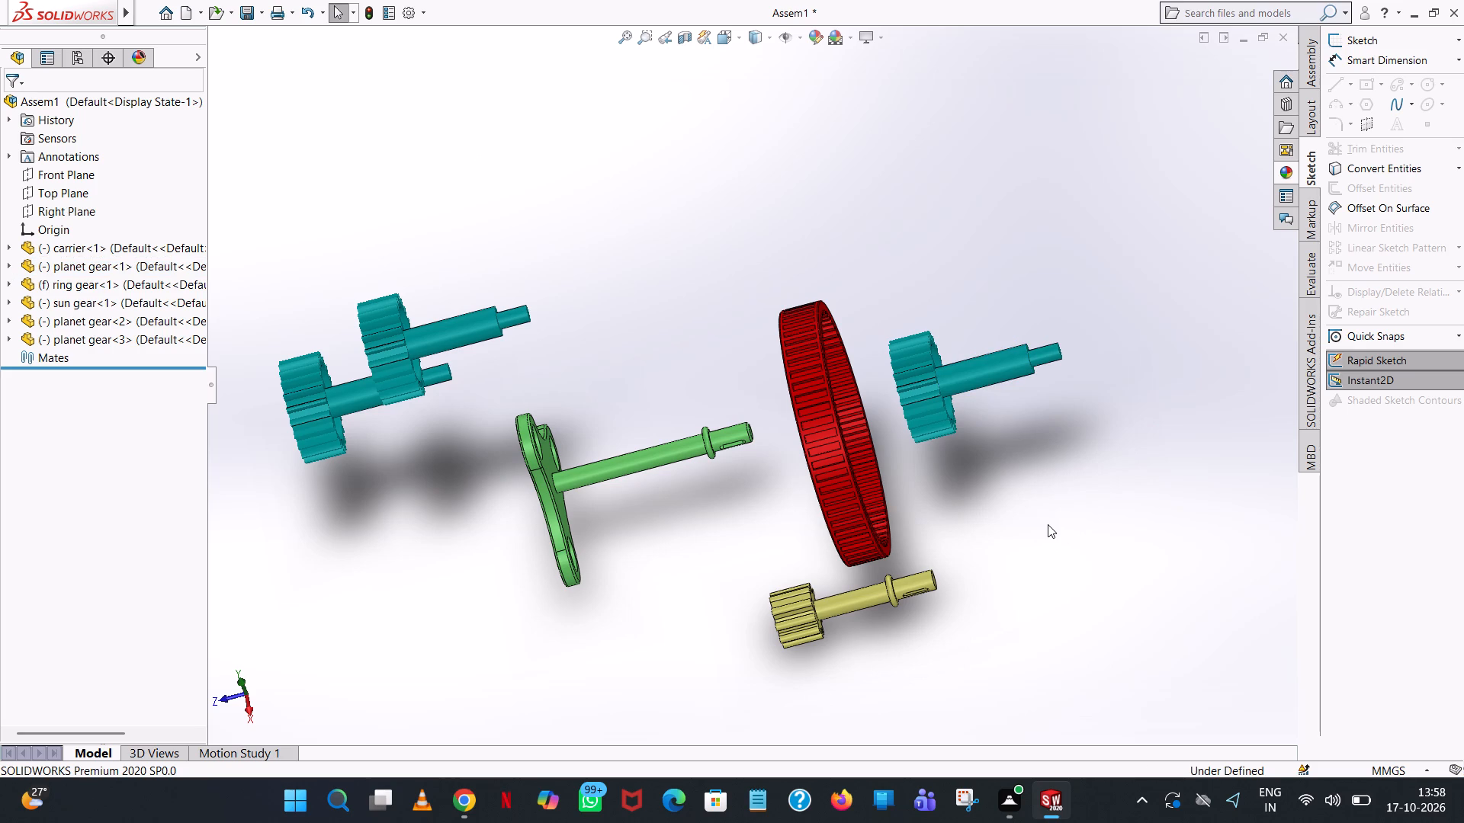
{"action": "middle_click_drag", "start_coordinate": [1063, 475], "coordinate": [1182, 422]}
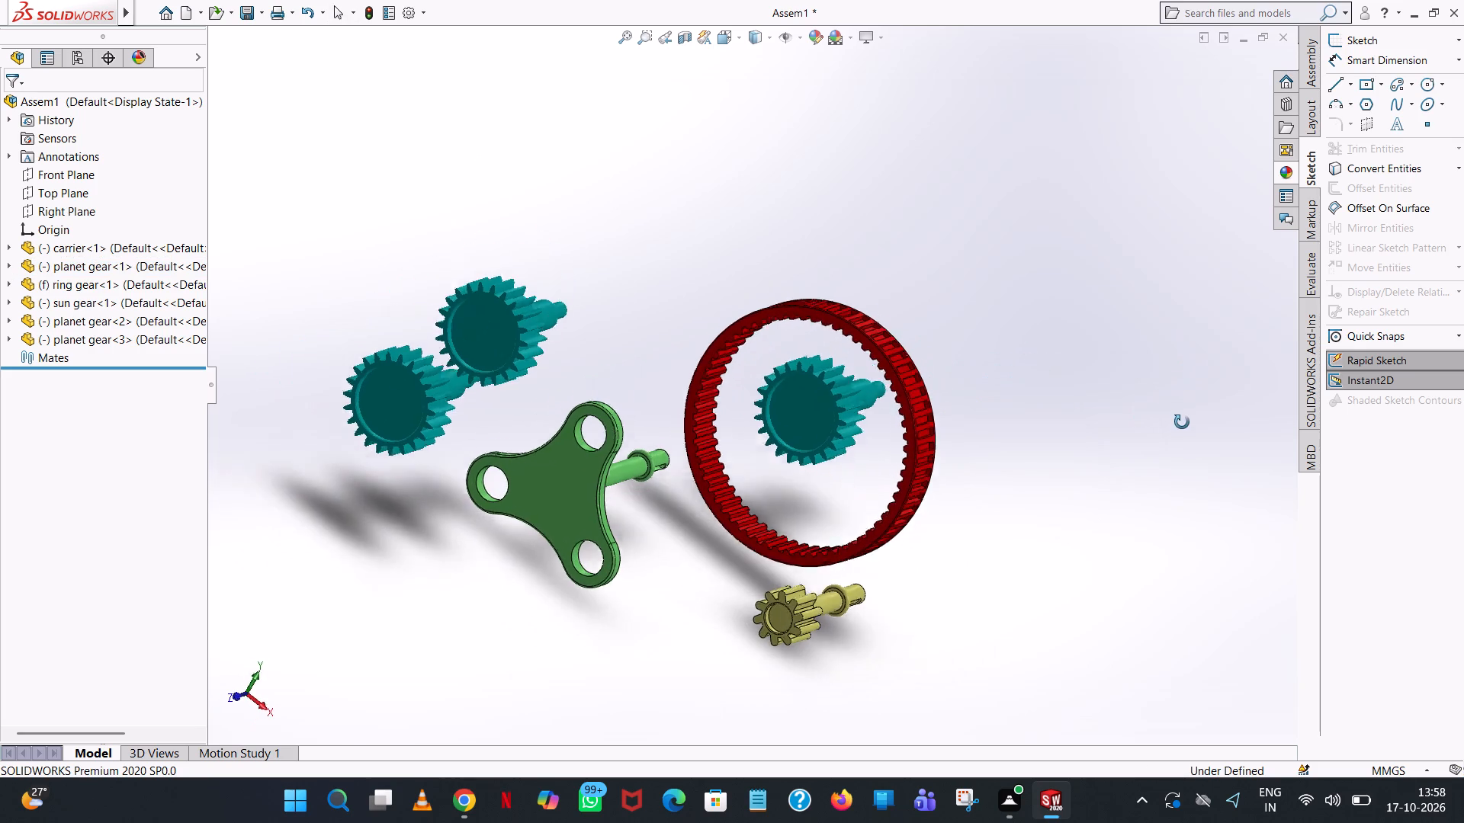
{"action": "middle_click_drag", "start_coordinate": [1182, 422], "coordinate": [1181, 424]}
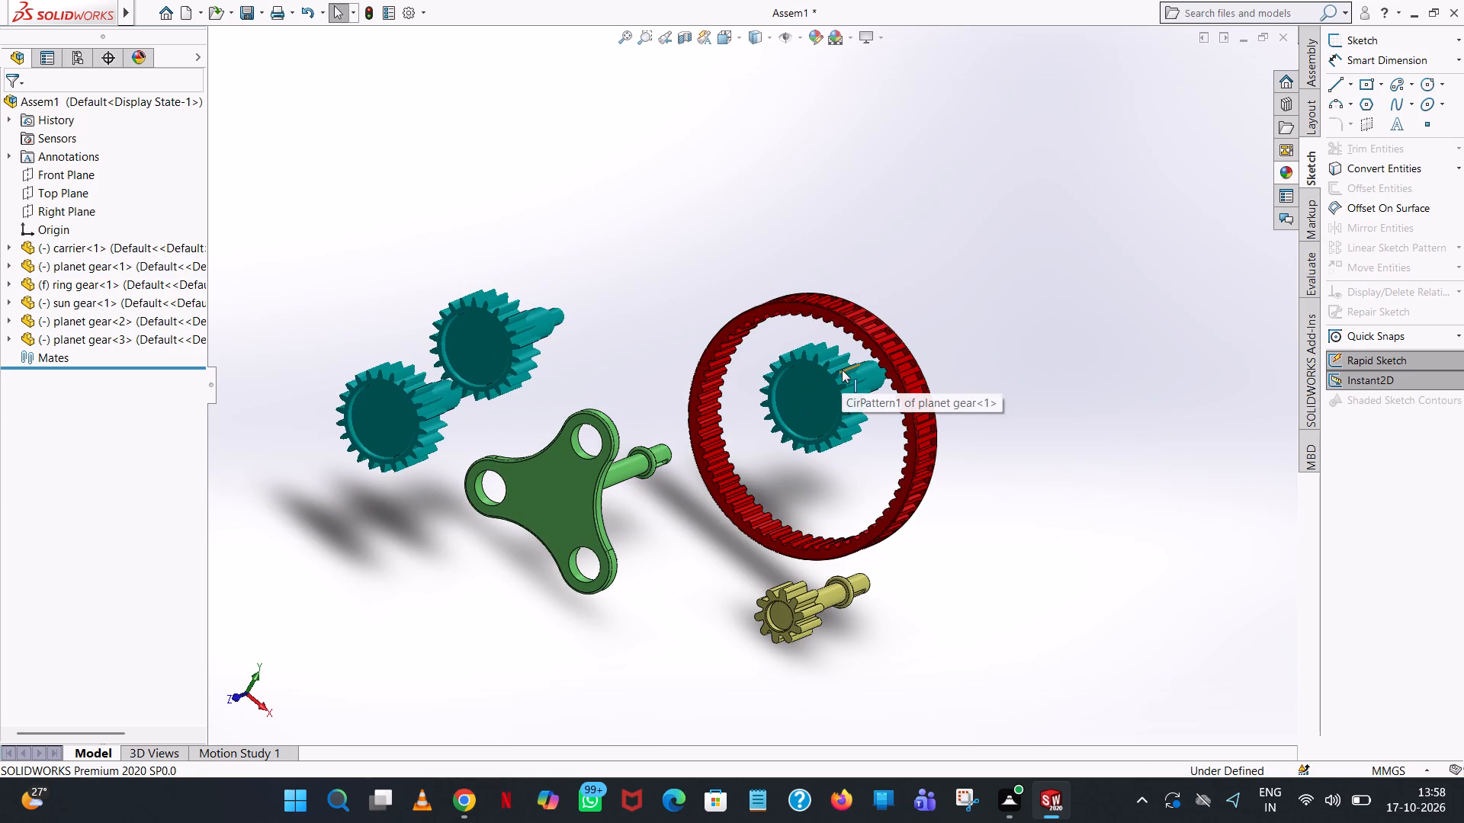
{"action": "left_click_drag", "start_coordinate": [842, 370], "coordinate": [796, 409]}
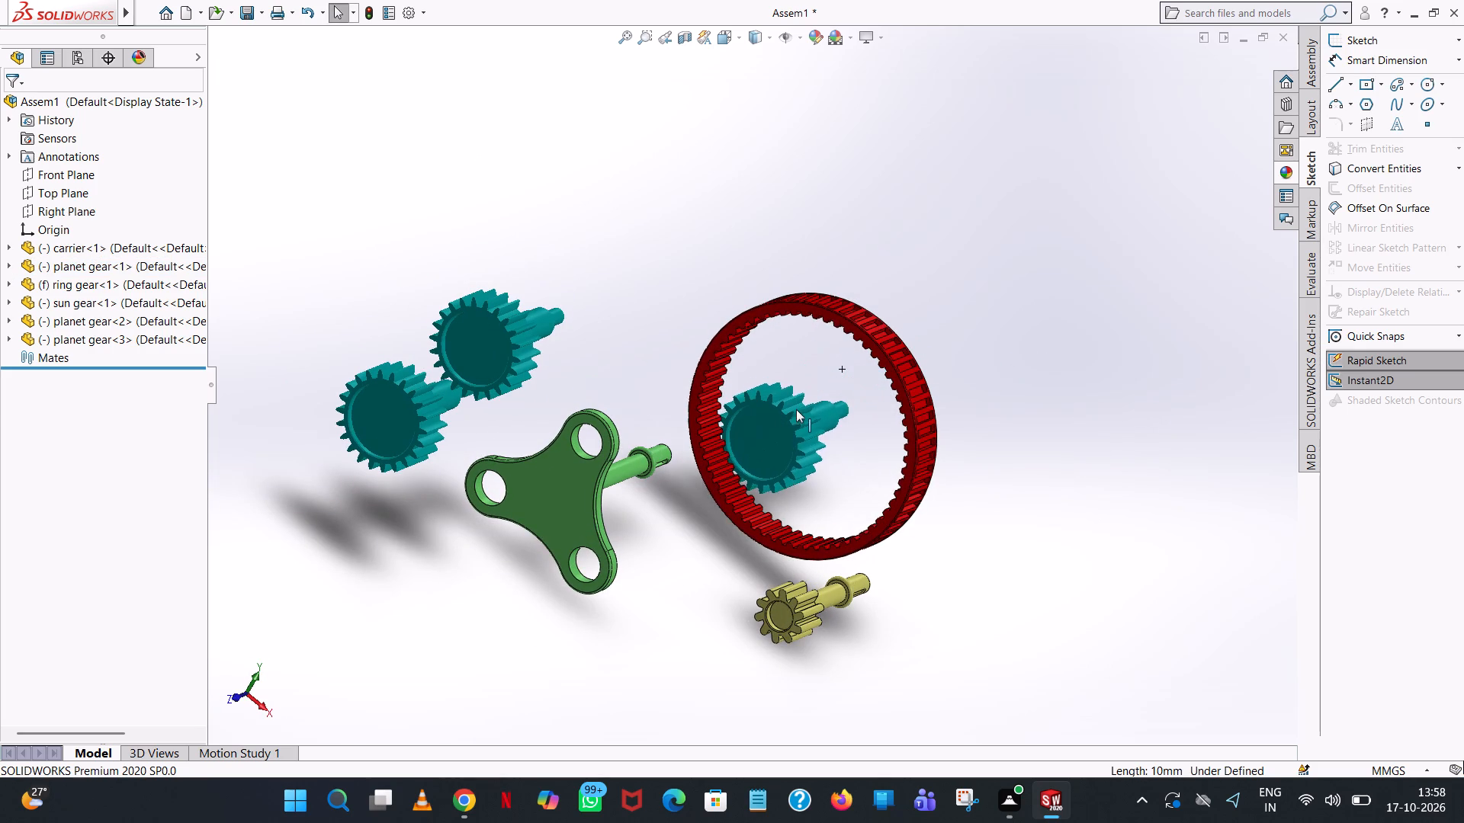
{"action": "left_click_drag", "start_coordinate": [796, 409], "coordinate": [1038, 307]}
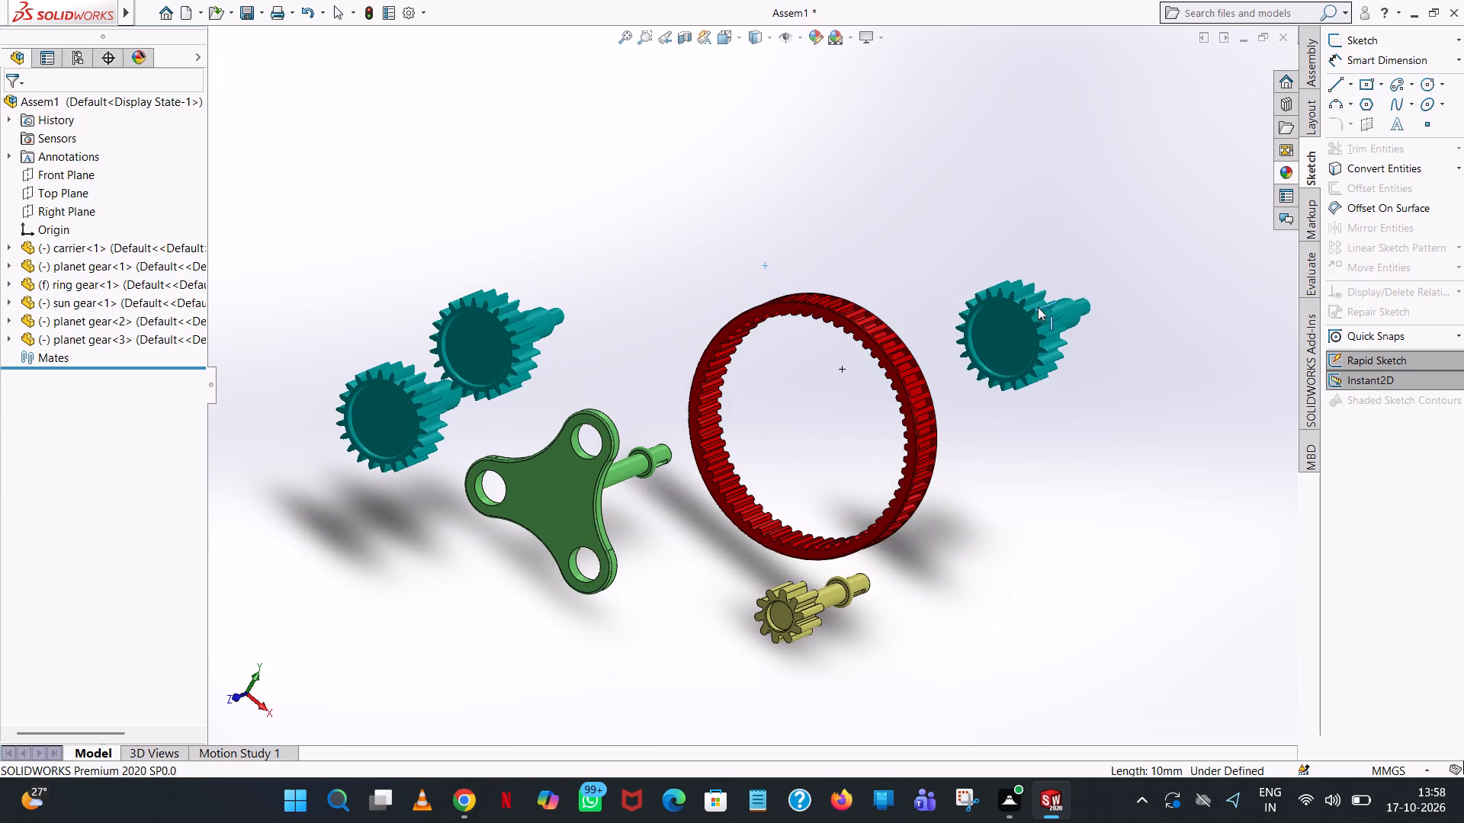
{"action": "left_click_drag", "start_coordinate": [506, 336], "coordinate": [1006, 190]}
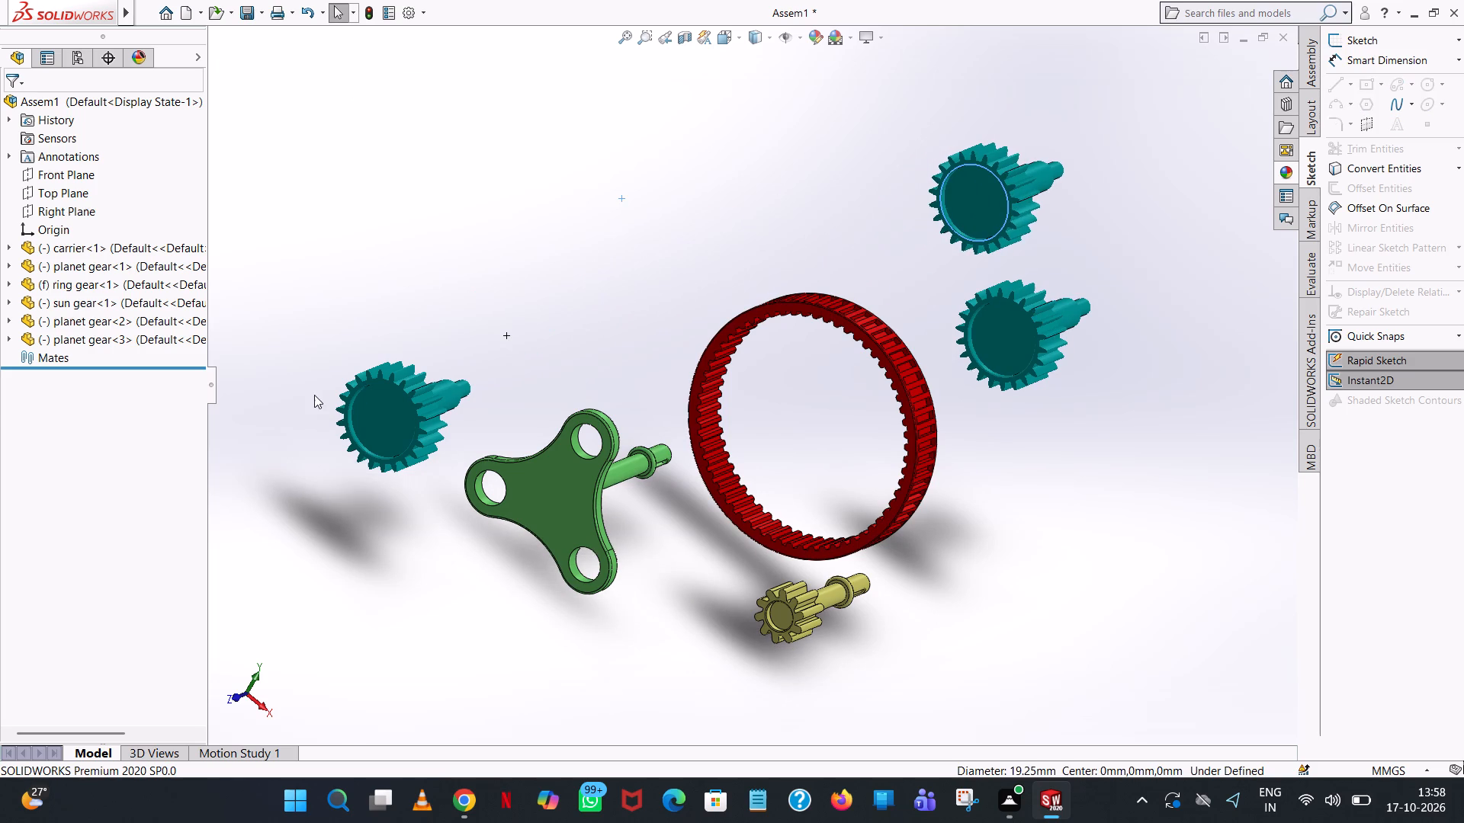
{"action": "left_click_drag", "start_coordinate": [416, 387], "coordinate": [865, 168]}
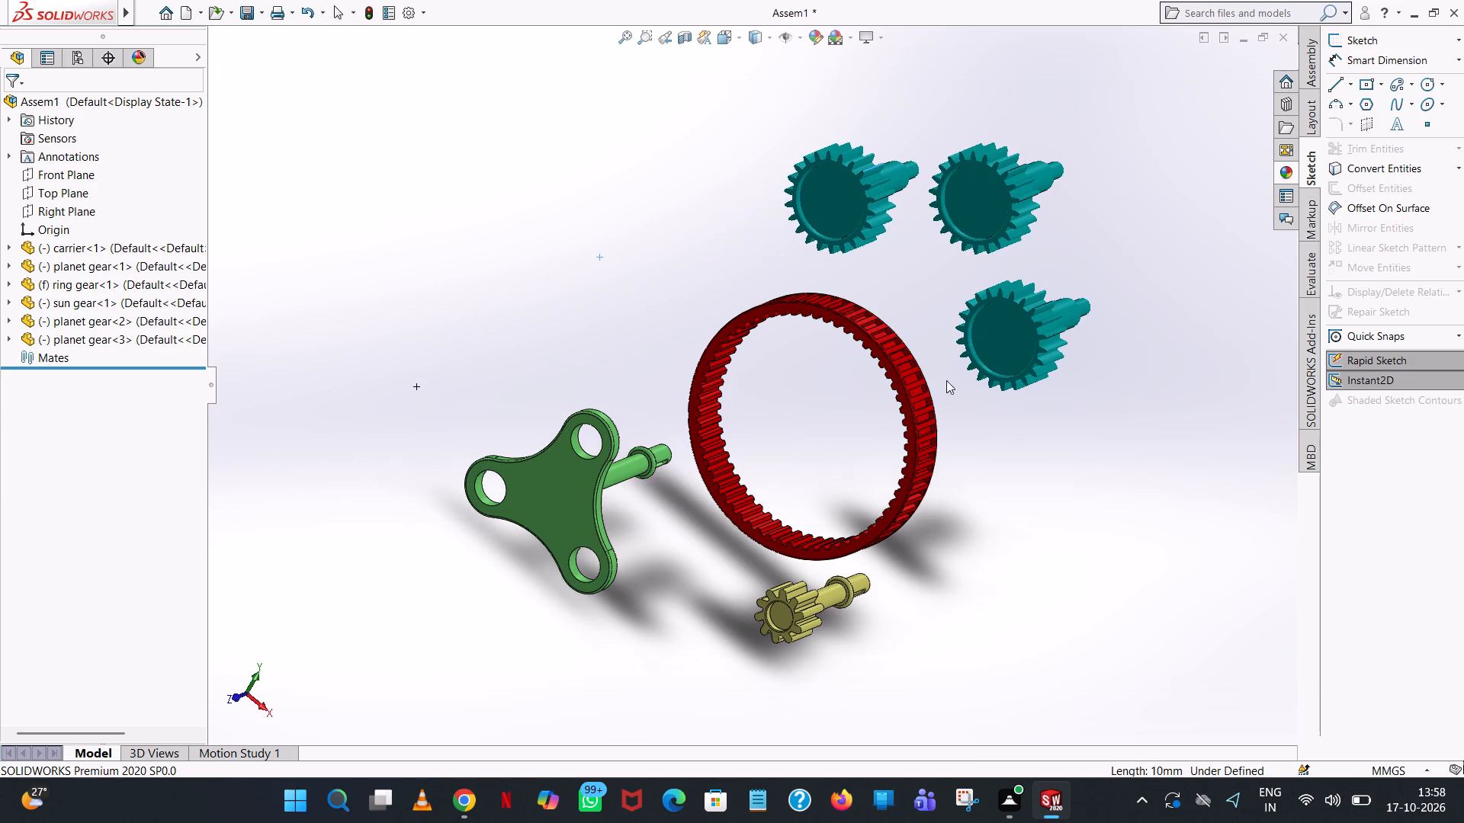
Rotate the separate planet gear on the far side of the ring gear by free drag so its shaft points toward the carrier side.
{"action": "middle_click_drag", "start_coordinate": [973, 405], "coordinate": [846, 444]}
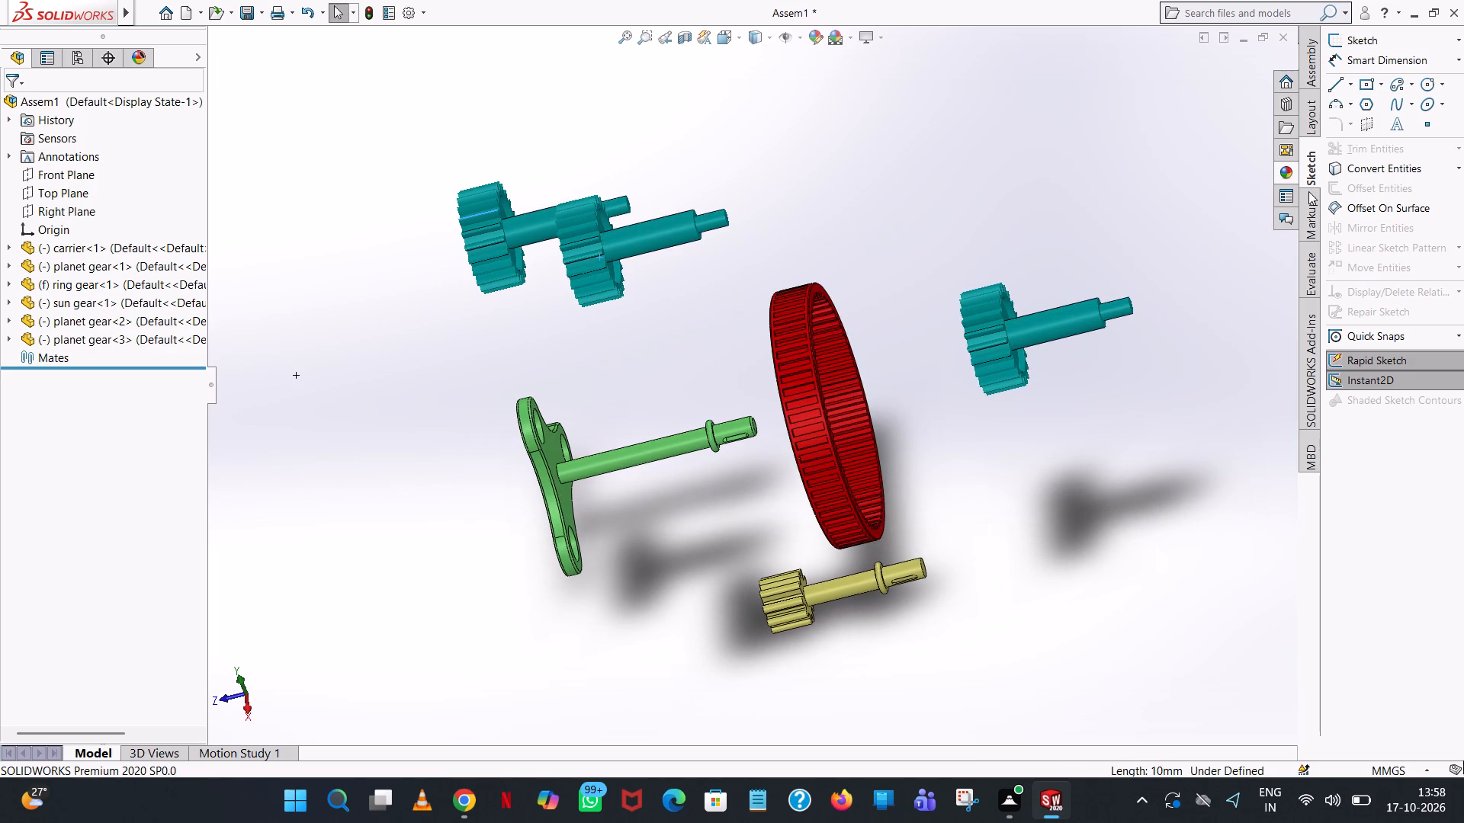
{"action": "left_click", "coordinate": [1312, 73]}
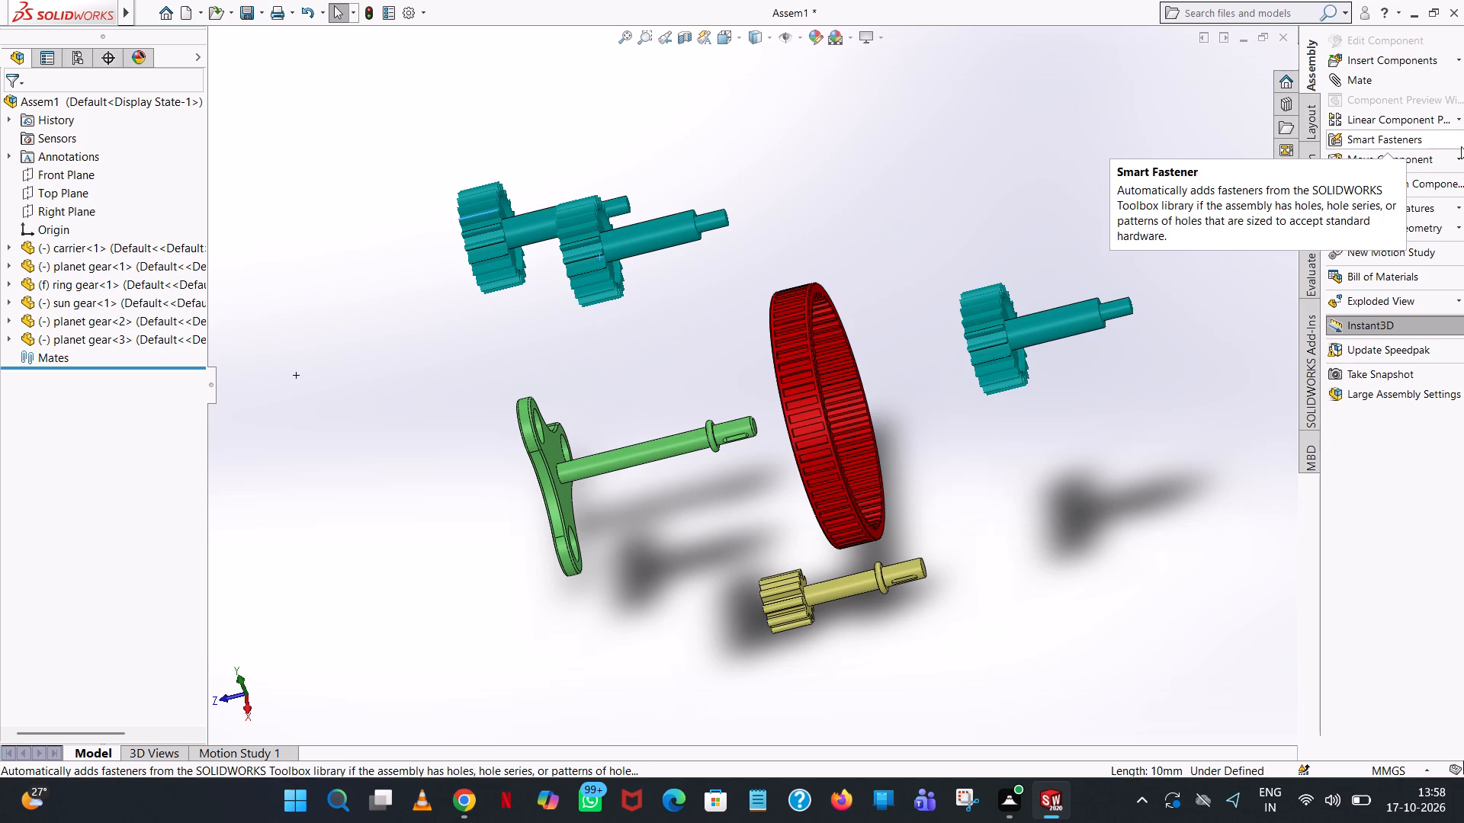
{"action": "left_click", "coordinate": [1460, 152]}
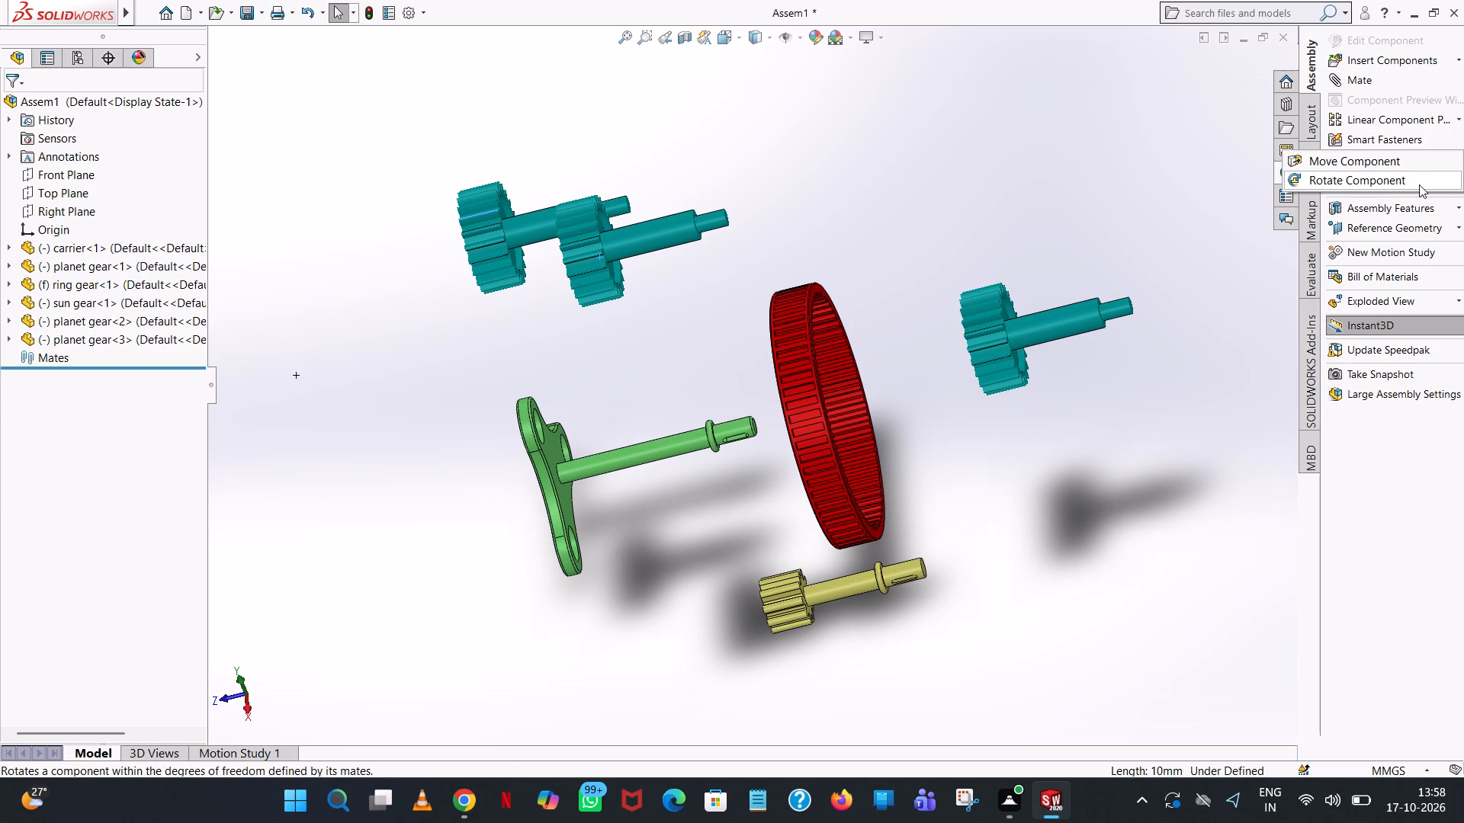
{"action": "left_click", "coordinate": [1419, 184]}
{"action": "left_click_drag", "start_coordinate": [1040, 330], "coordinate": [1121, 317]}
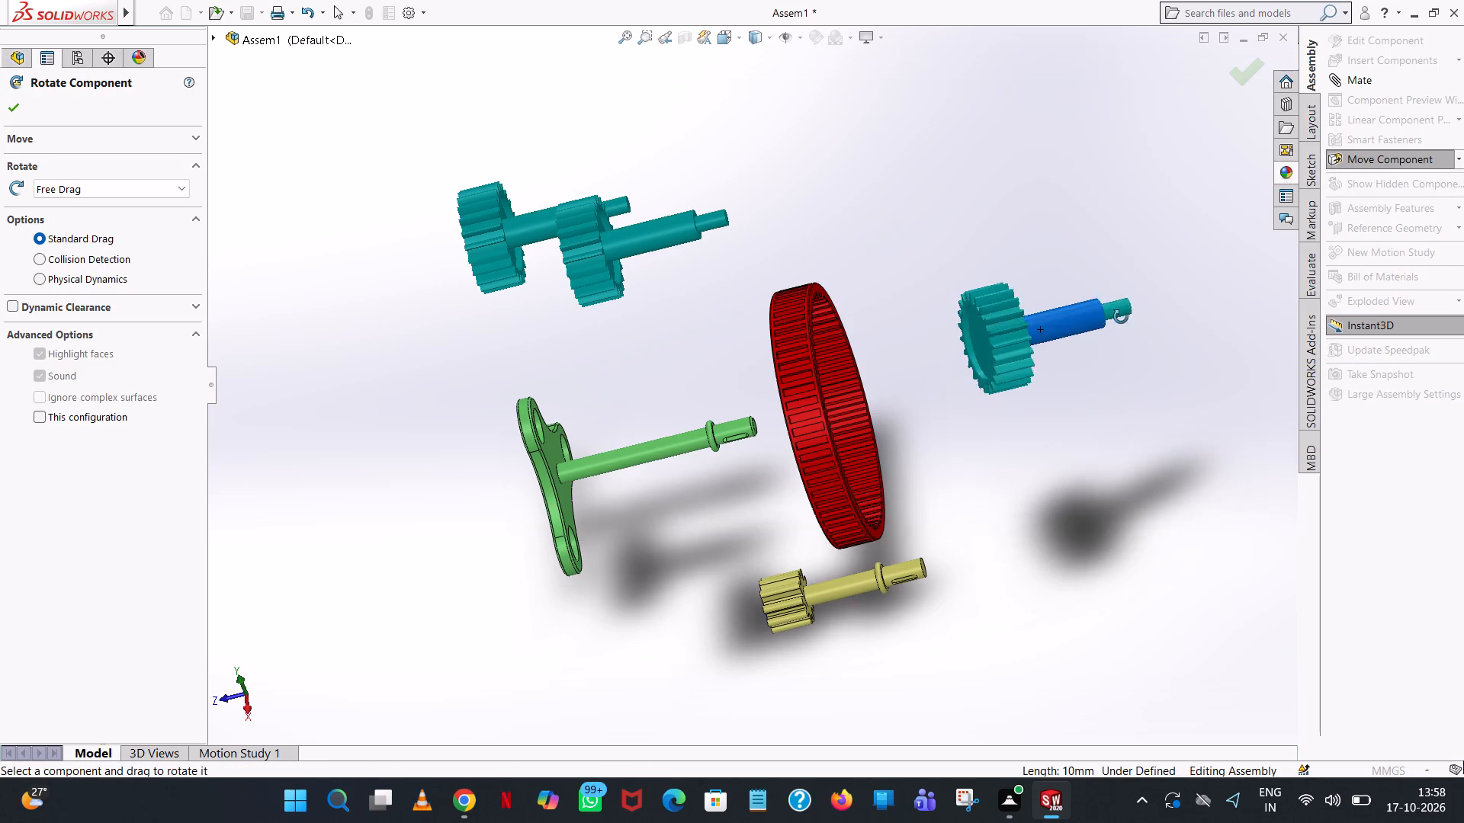
{"action": "left_click_drag", "start_coordinate": [1121, 317], "coordinate": [1359, 175]}
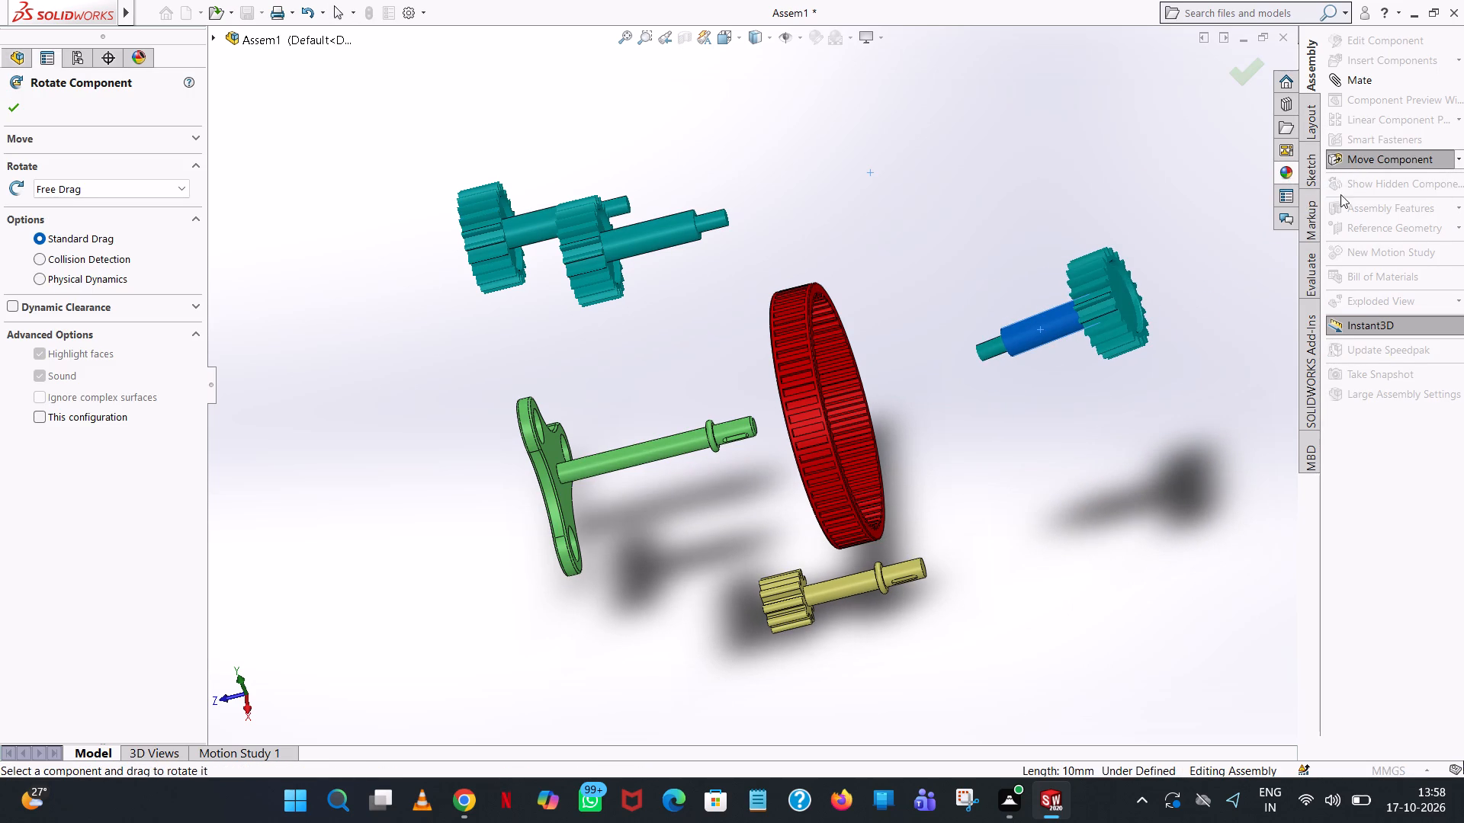
{"action": "left_click_drag", "start_coordinate": [1153, 329], "coordinate": [1197, 299]}
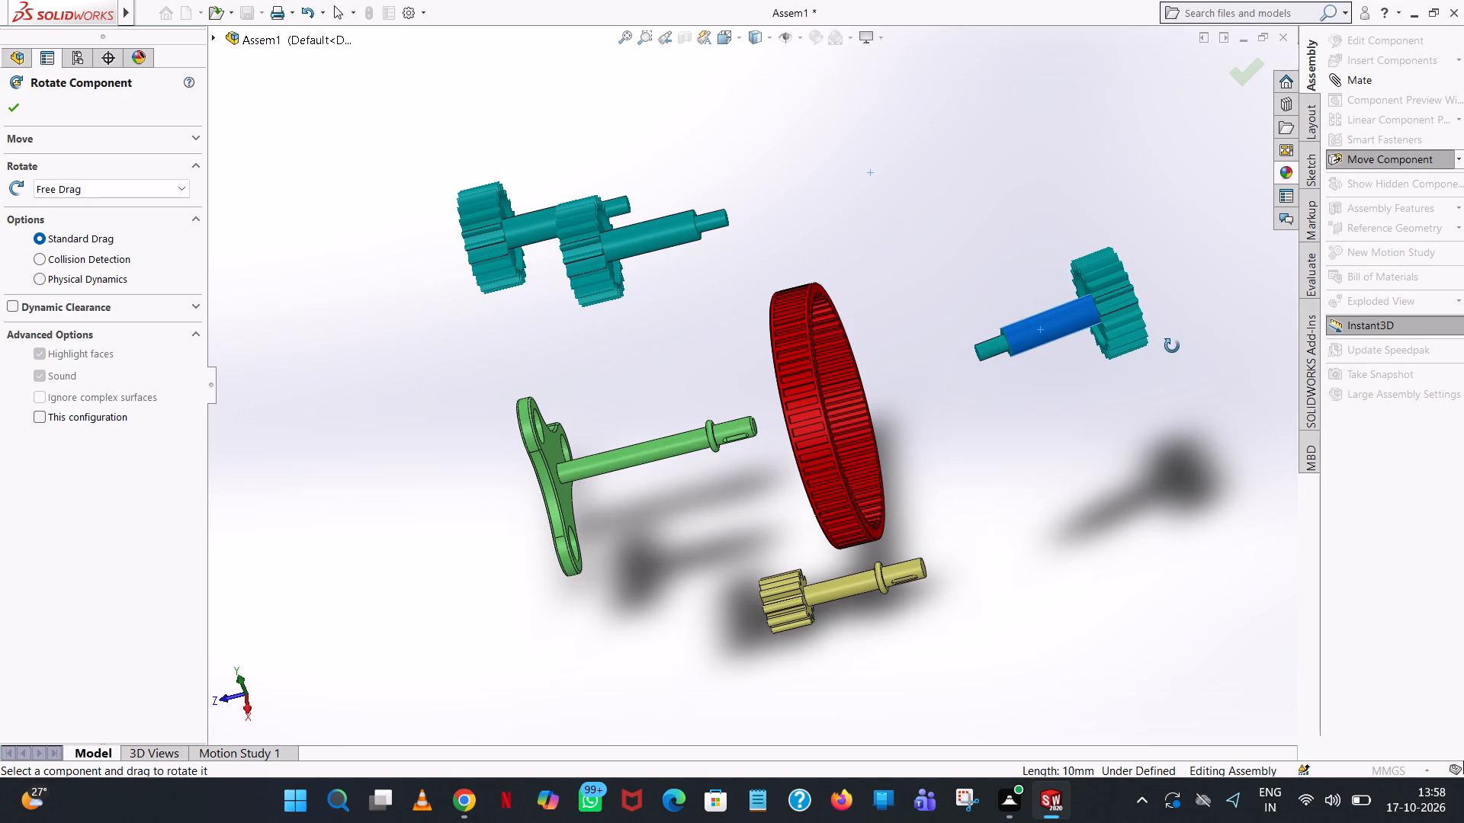
{"action": "left_click", "coordinate": [1170, 352]}
{"action": "left_click", "coordinate": [21, 110]}
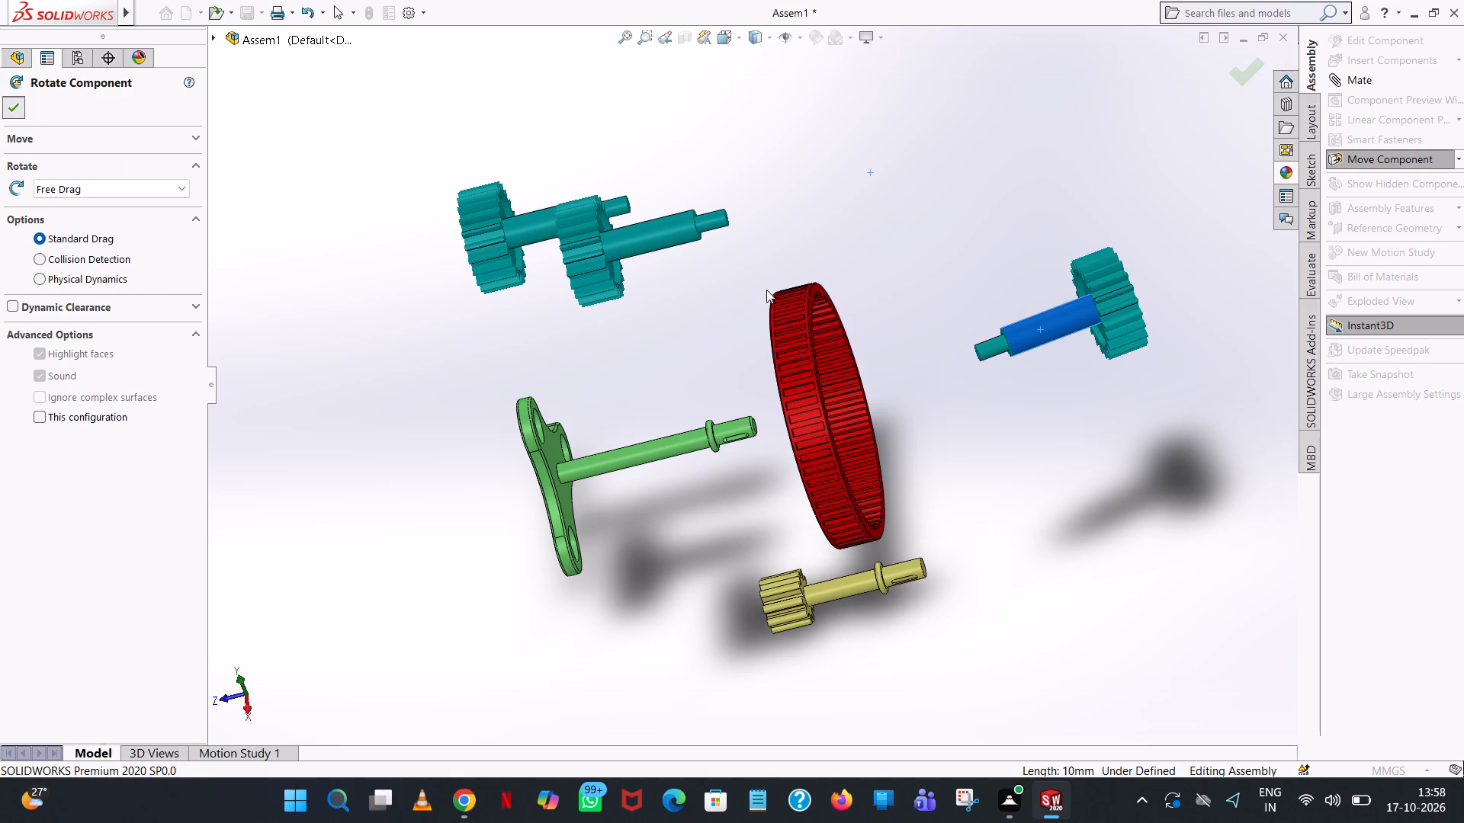
Add a concentric mate between a curved tooth edge of the flipped planet gear and a curved tooth edge of the ring gear.
{"action": "middle_click_drag", "start_coordinate": [1090, 418], "coordinate": [953, 514]}
{"action": "scroll", "coordinate": [958, 501], "scroll_direction": "up", "scroll_amount": 1}
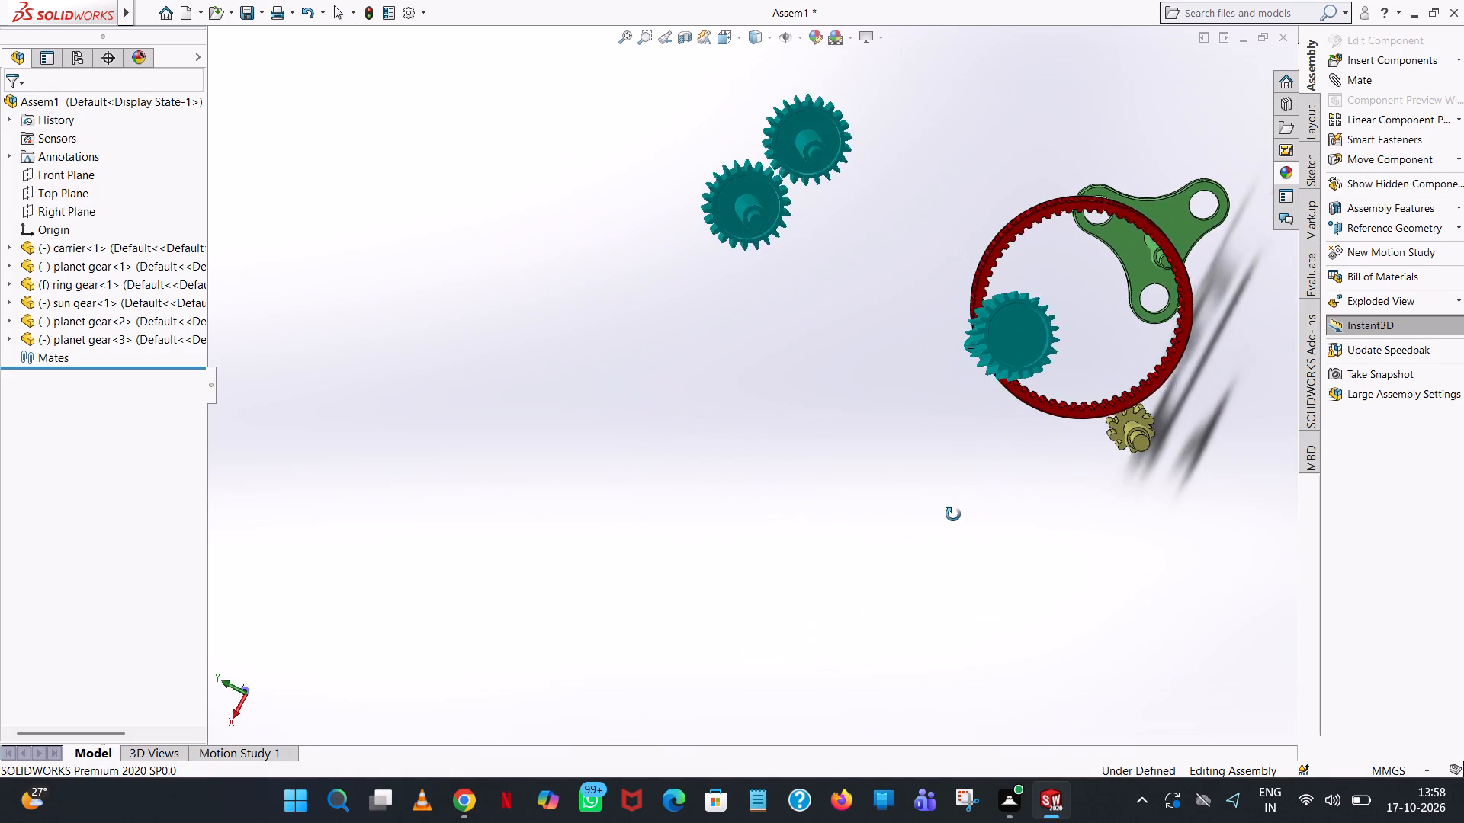
{"action": "middle_click_drag", "start_coordinate": [953, 514], "coordinate": [971, 517]}
{"action": "scroll", "coordinate": [987, 292], "scroll_direction": "down", "scroll_amount": 4}
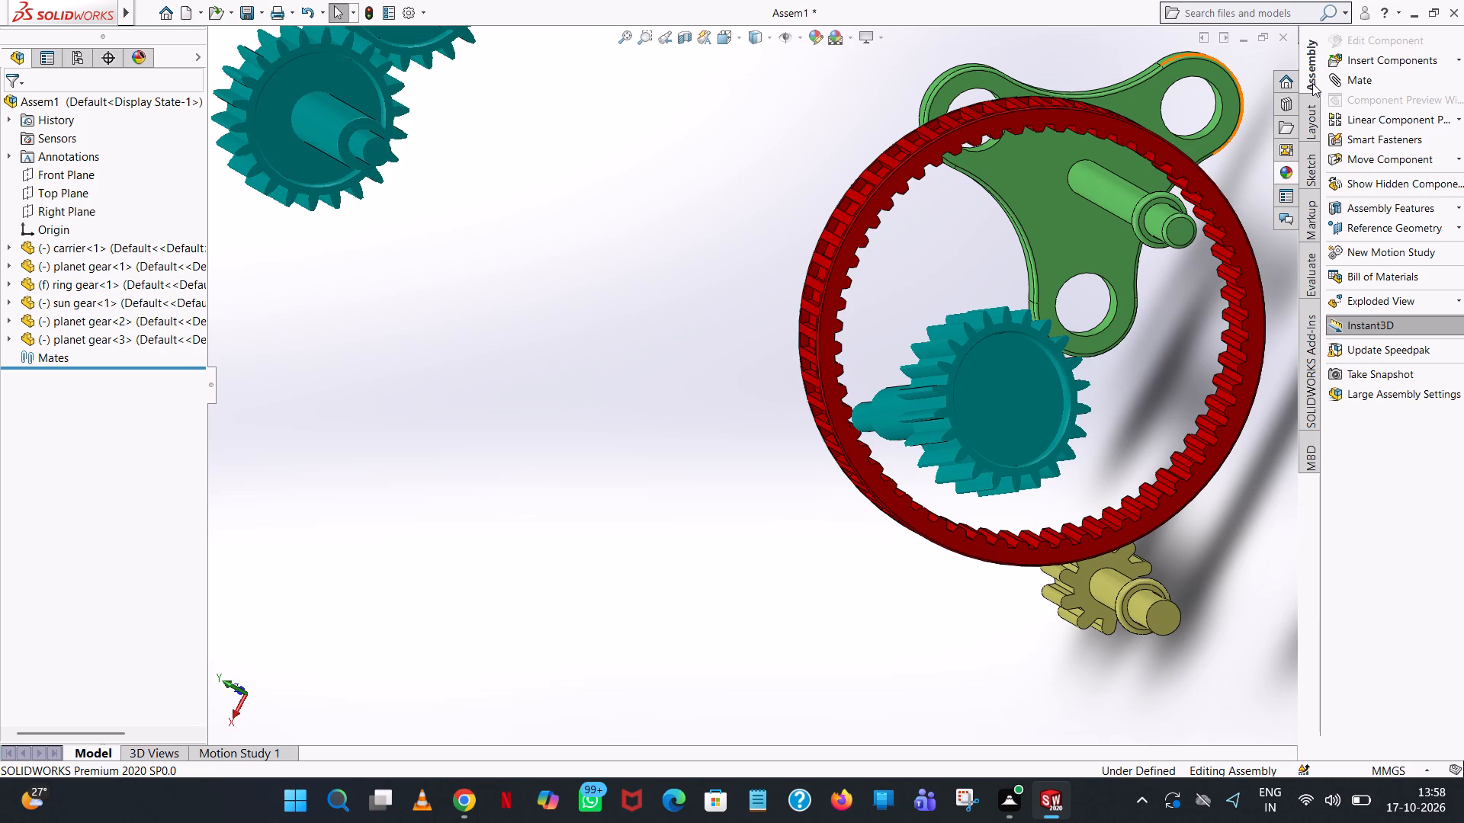
{"action": "left_click", "coordinate": [1367, 85]}
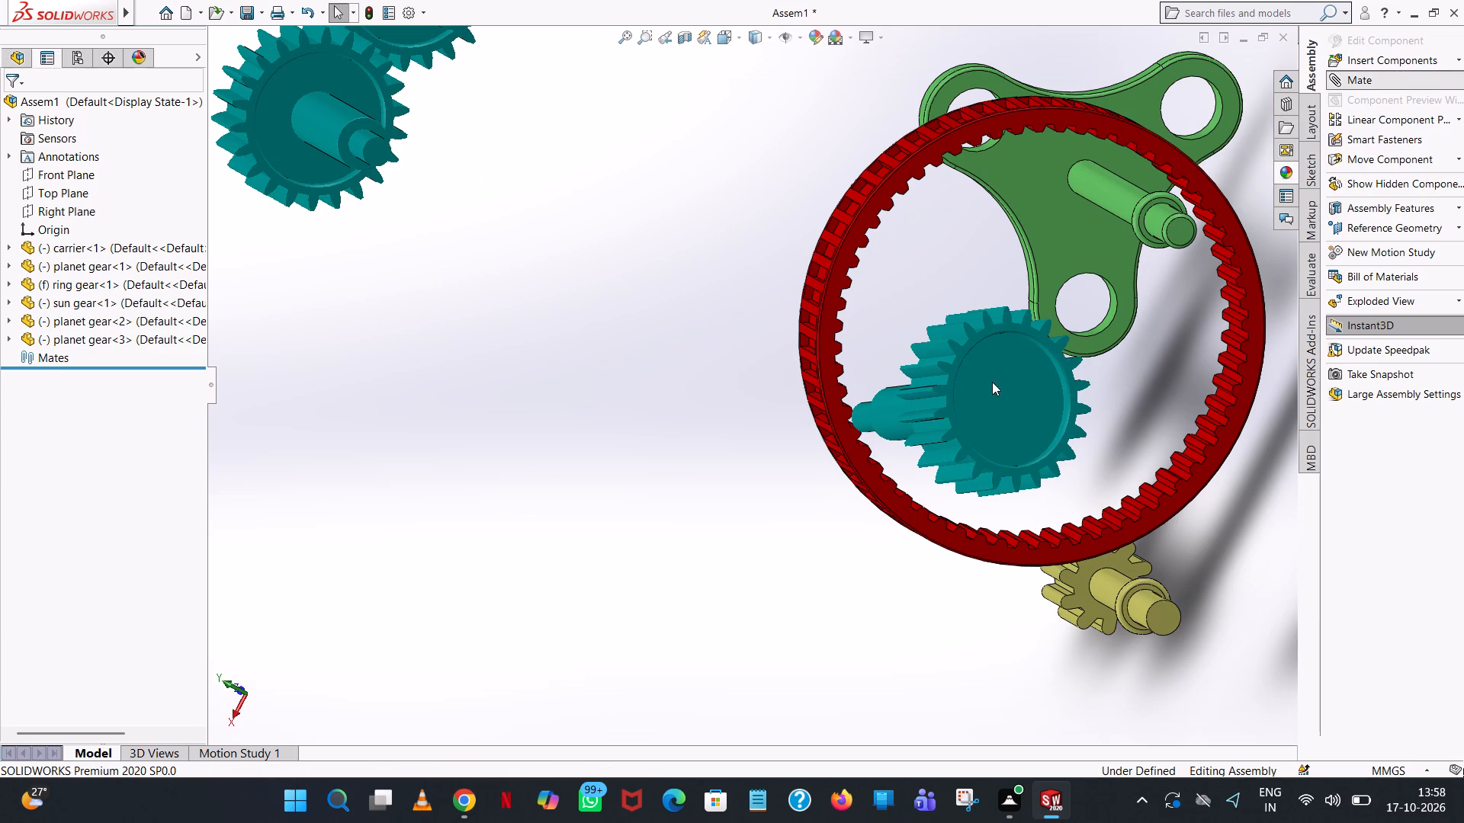
{"action": "middle_click_drag", "start_coordinate": [1055, 416], "coordinate": [1019, 440]}
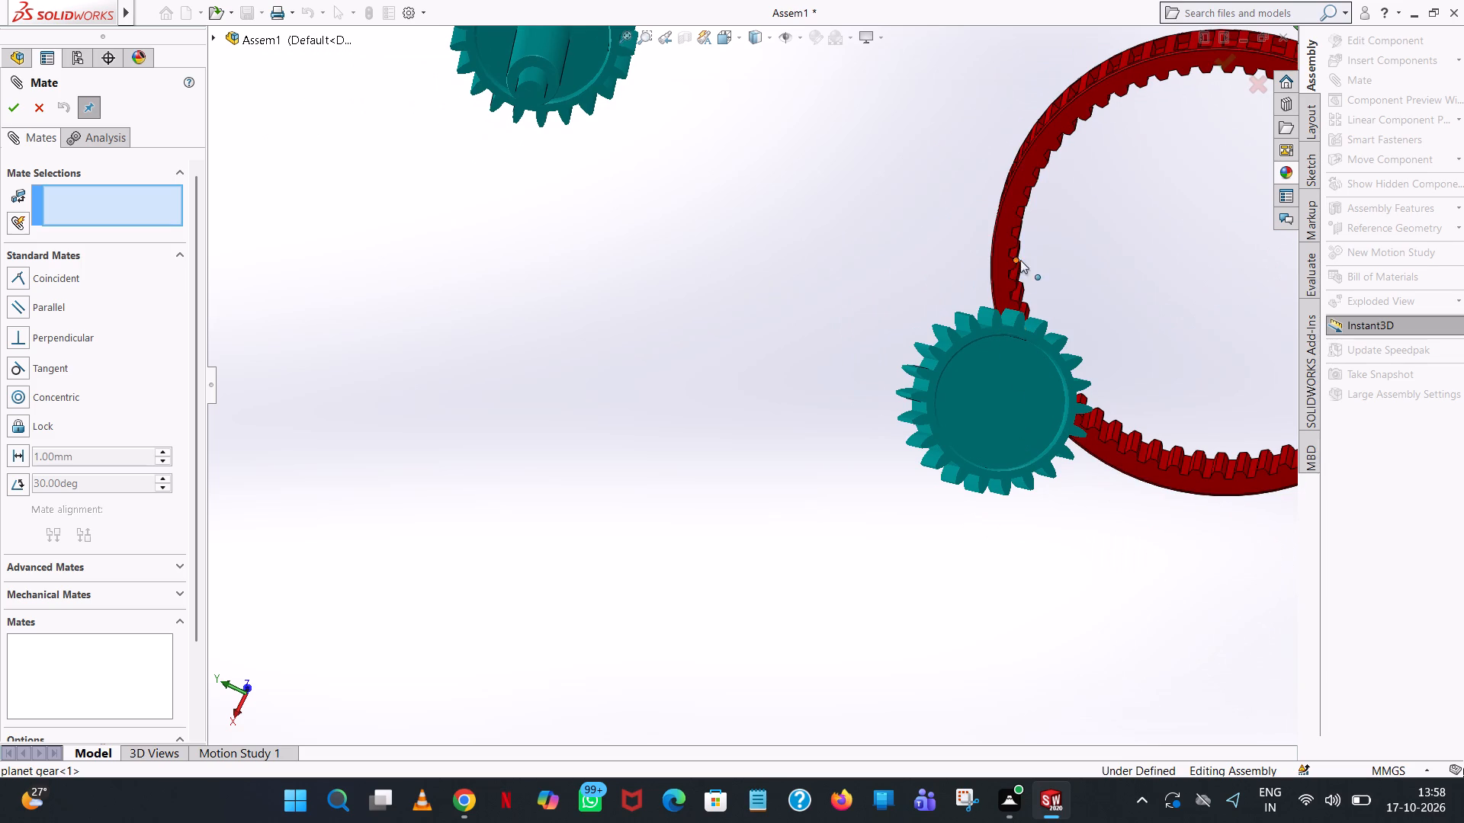
{"action": "scroll", "coordinate": [1111, 269], "scroll_direction": "down", "scroll_amount": 5}
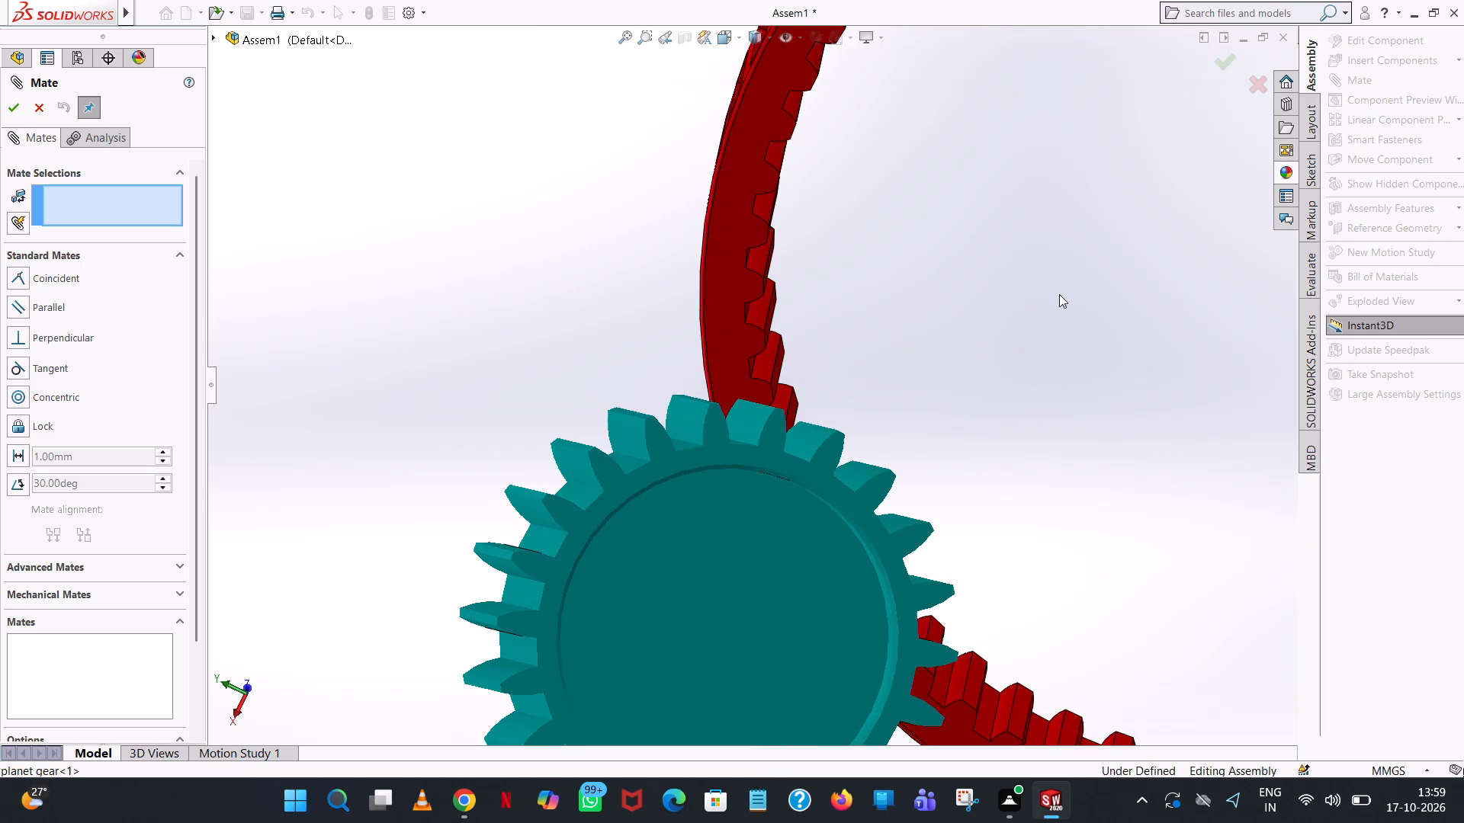
{"action": "scroll", "coordinate": [971, 380], "scroll_direction": "up", "scroll_amount": 3}
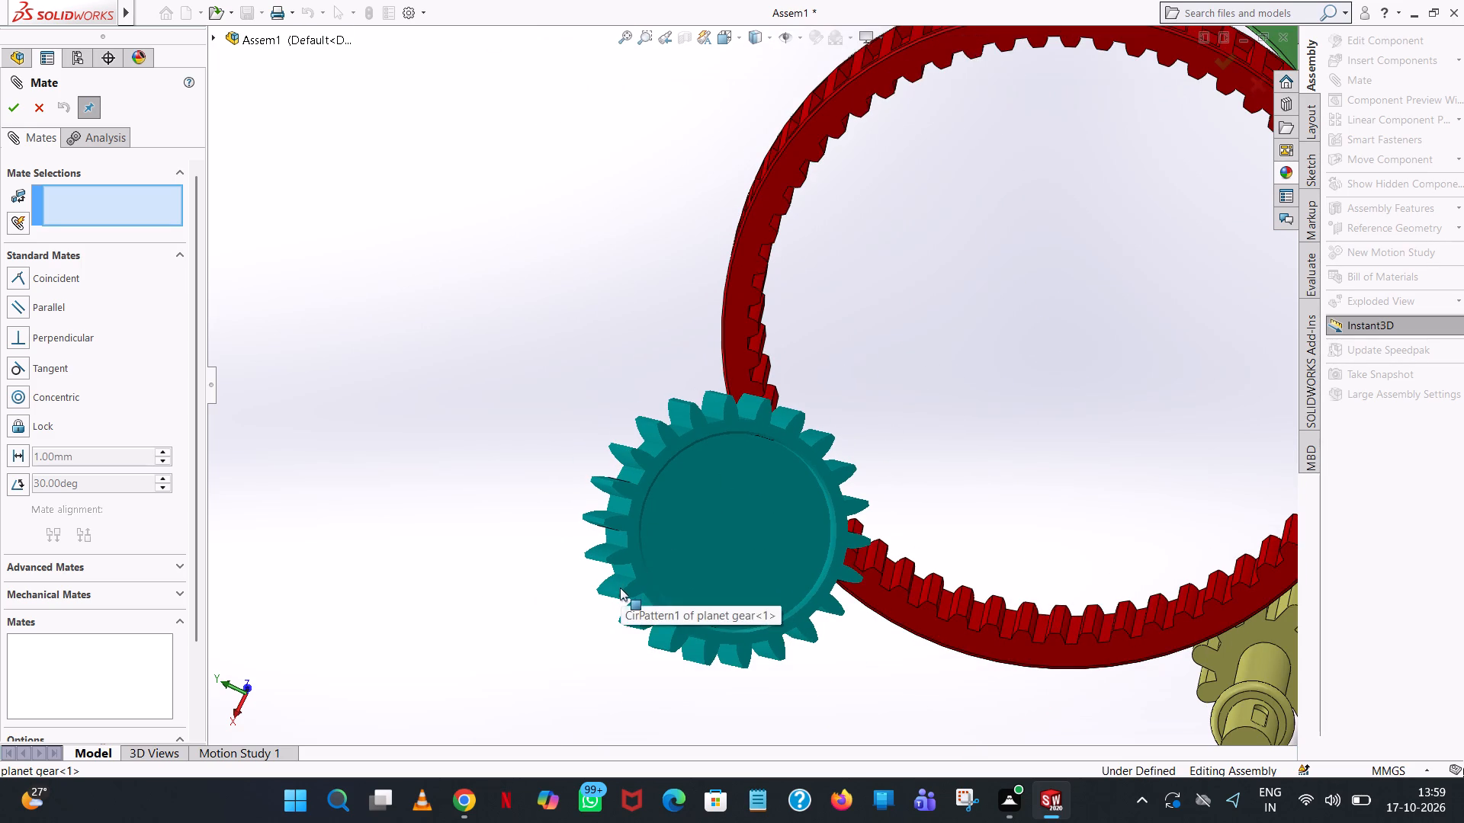
{"action": "left_click", "coordinate": [50, 400]}
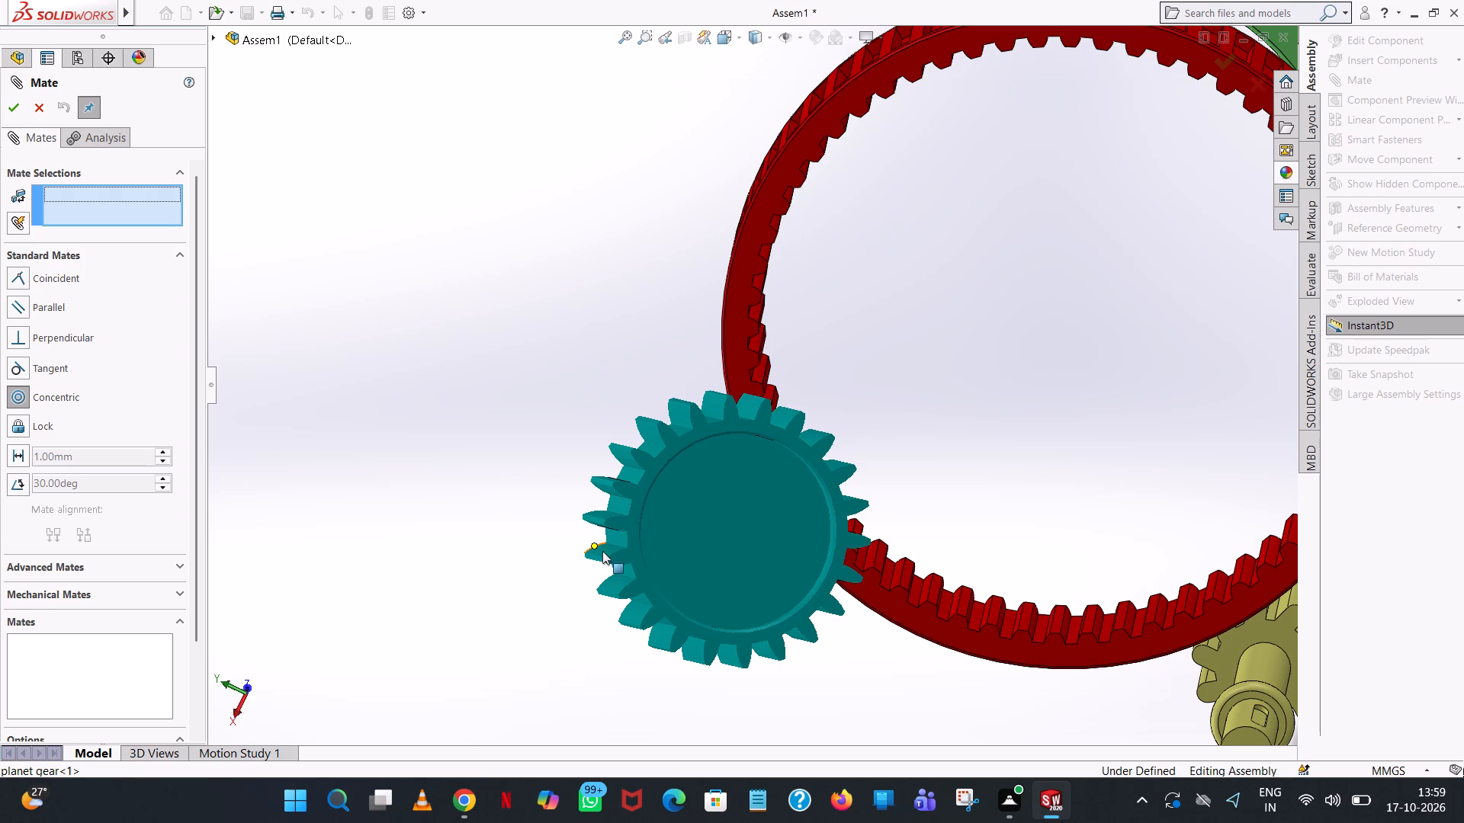
{"action": "scroll", "coordinate": [614, 547], "scroll_direction": "down", "scroll_amount": 5}
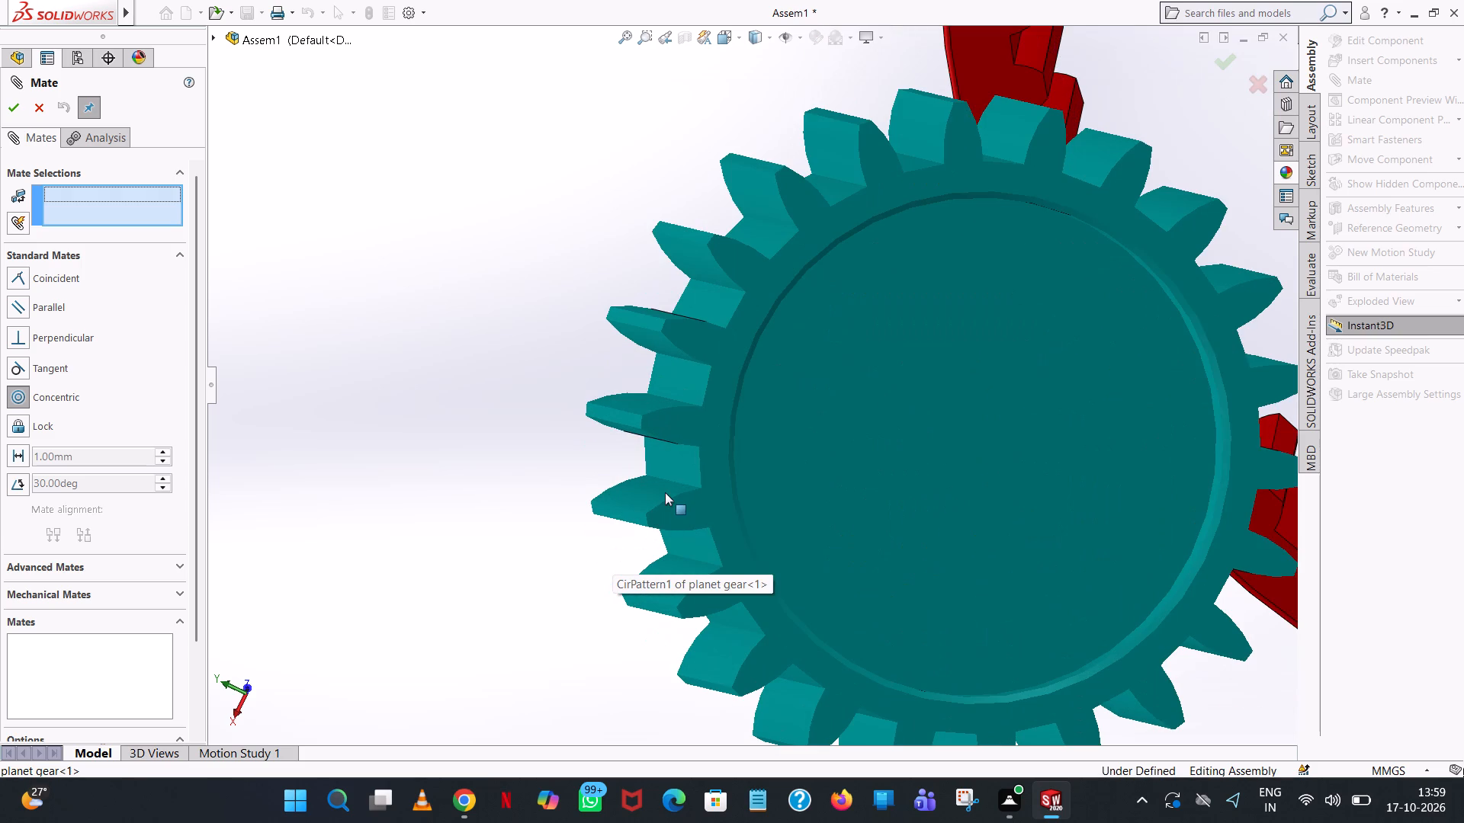
{"action": "left_click", "coordinate": [662, 500]}
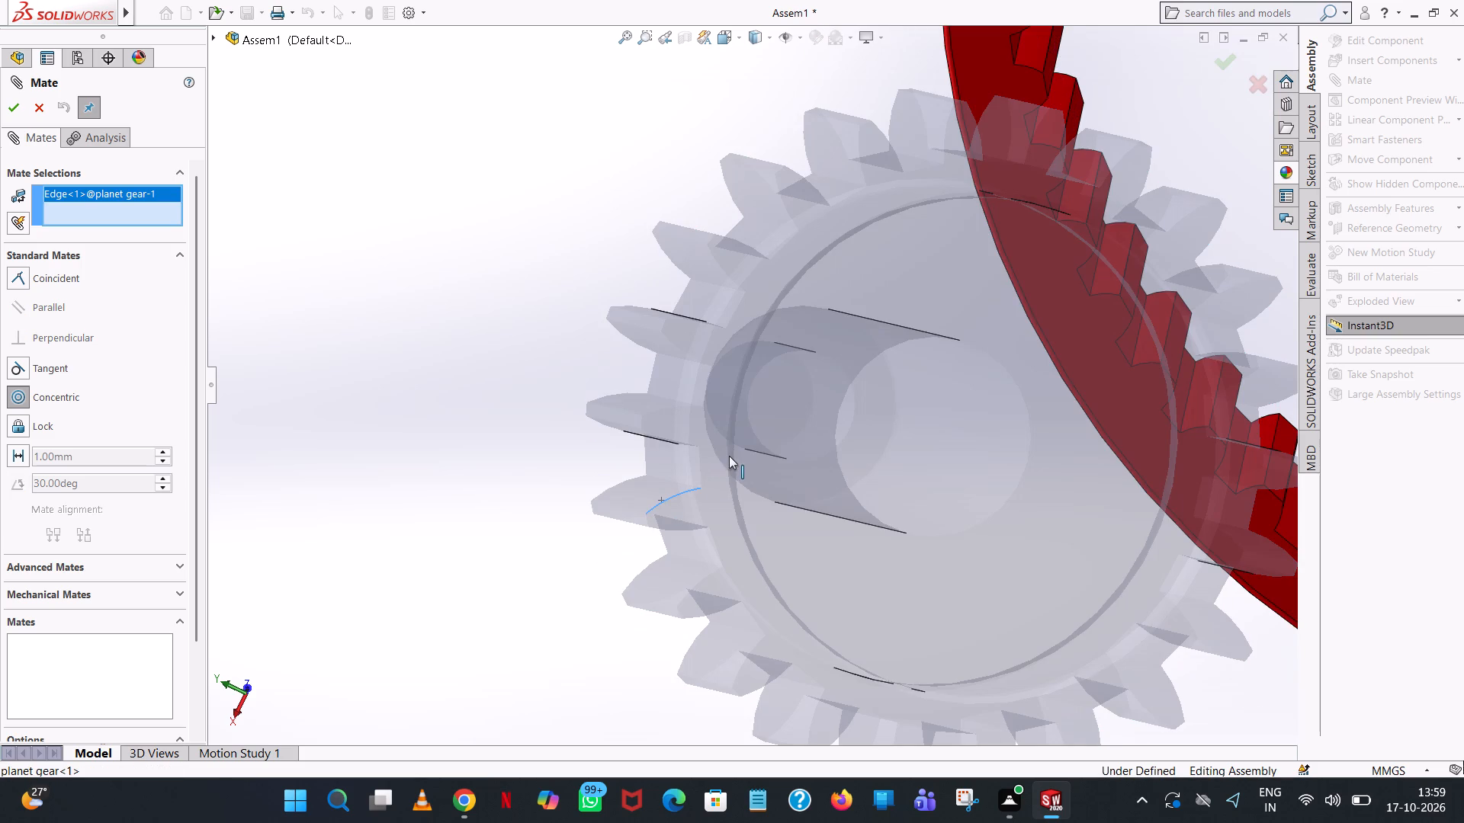
{"action": "scroll", "coordinate": [729, 456], "scroll_direction": "up", "scroll_amount": 5}
{"action": "scroll", "coordinate": [935, 269], "scroll_direction": "down", "scroll_amount": 3}
{"action": "middle_click_drag", "start_coordinate": [925, 302], "coordinate": [910, 302]}
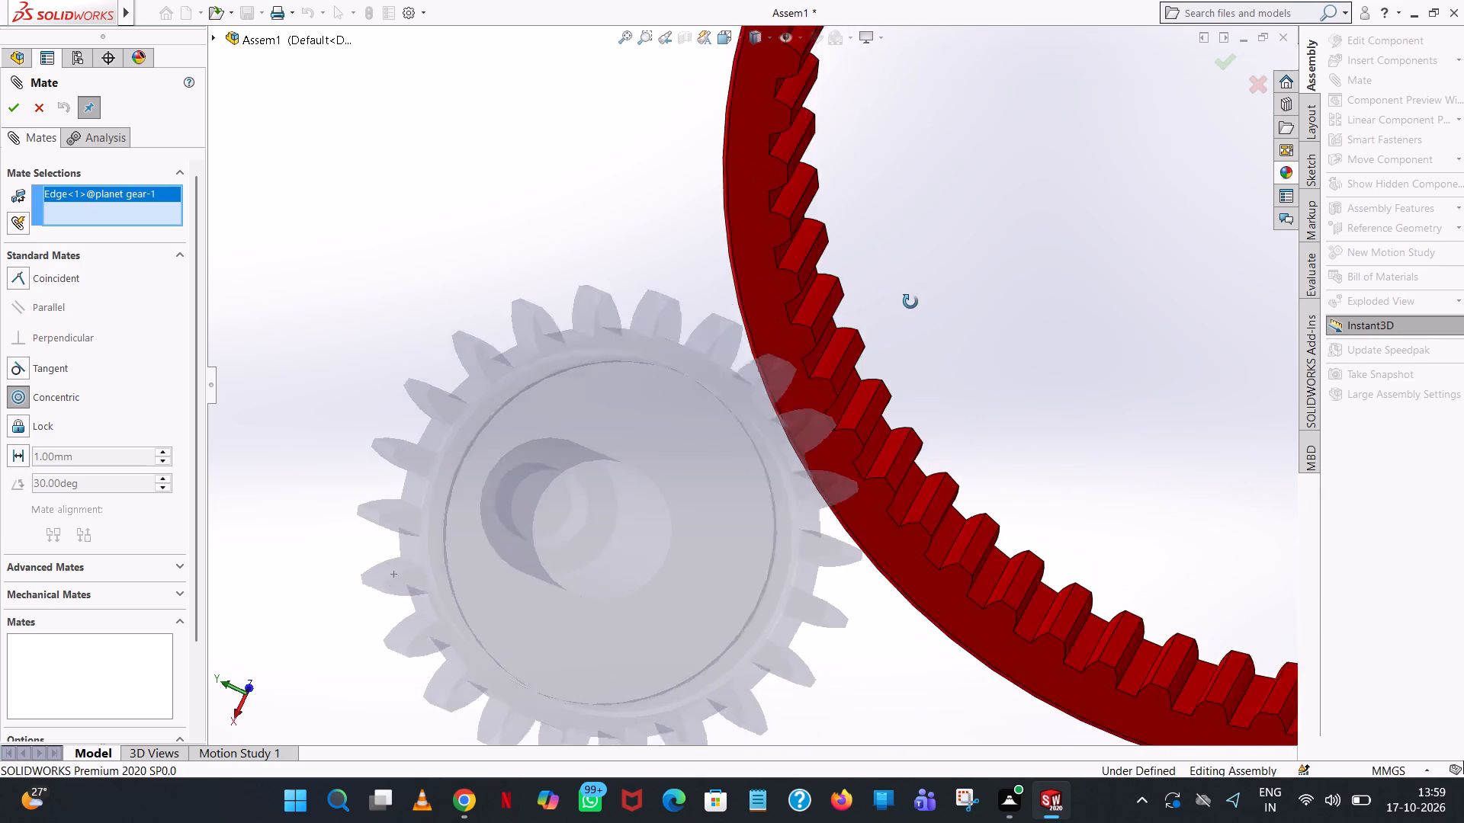
{"action": "middle_click_drag", "start_coordinate": [910, 302], "coordinate": [894, 302]}
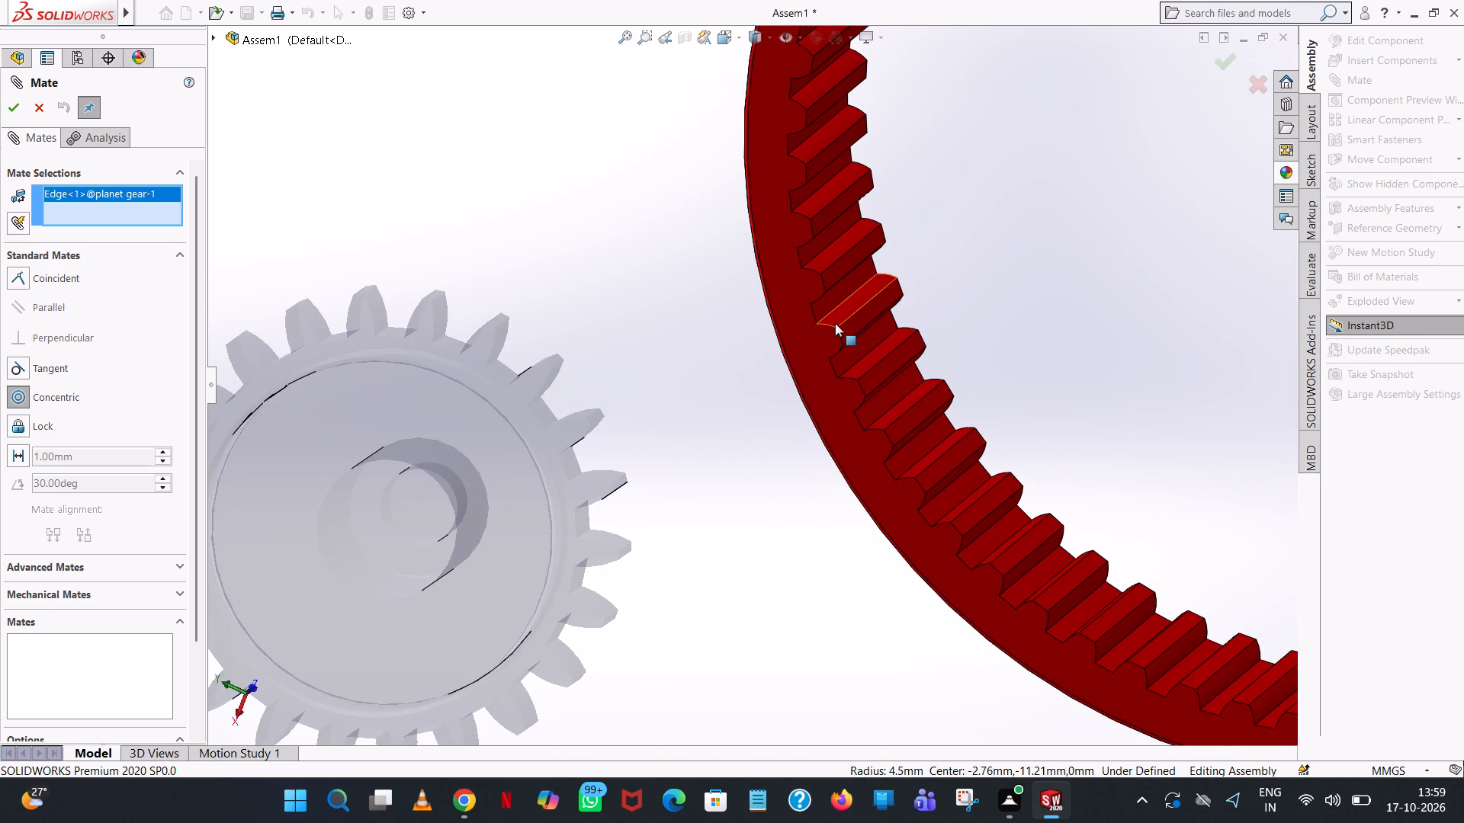
{"action": "left_click", "coordinate": [833, 325]}
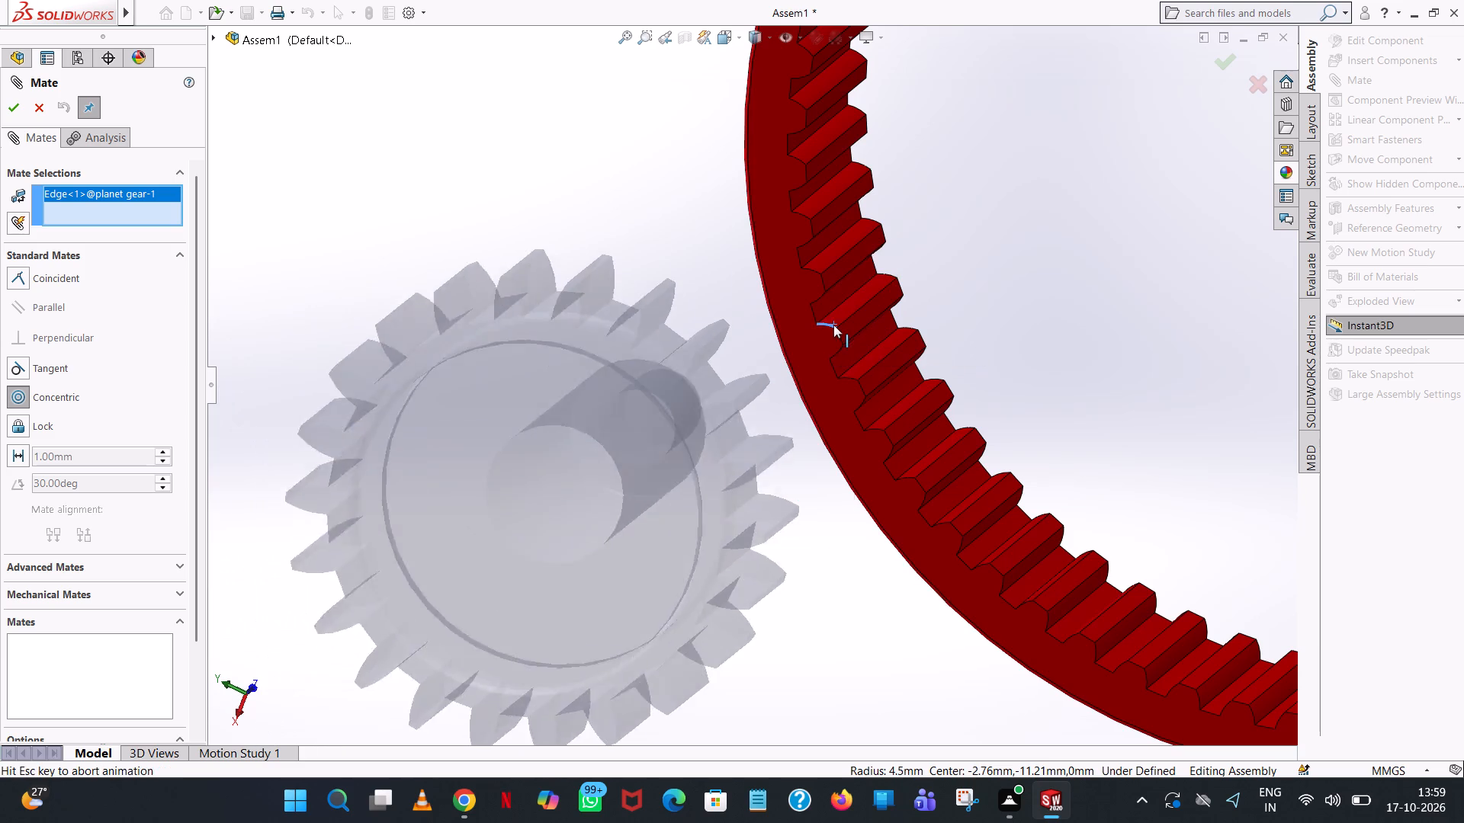
{"action": "left_click", "coordinate": [974, 287]}
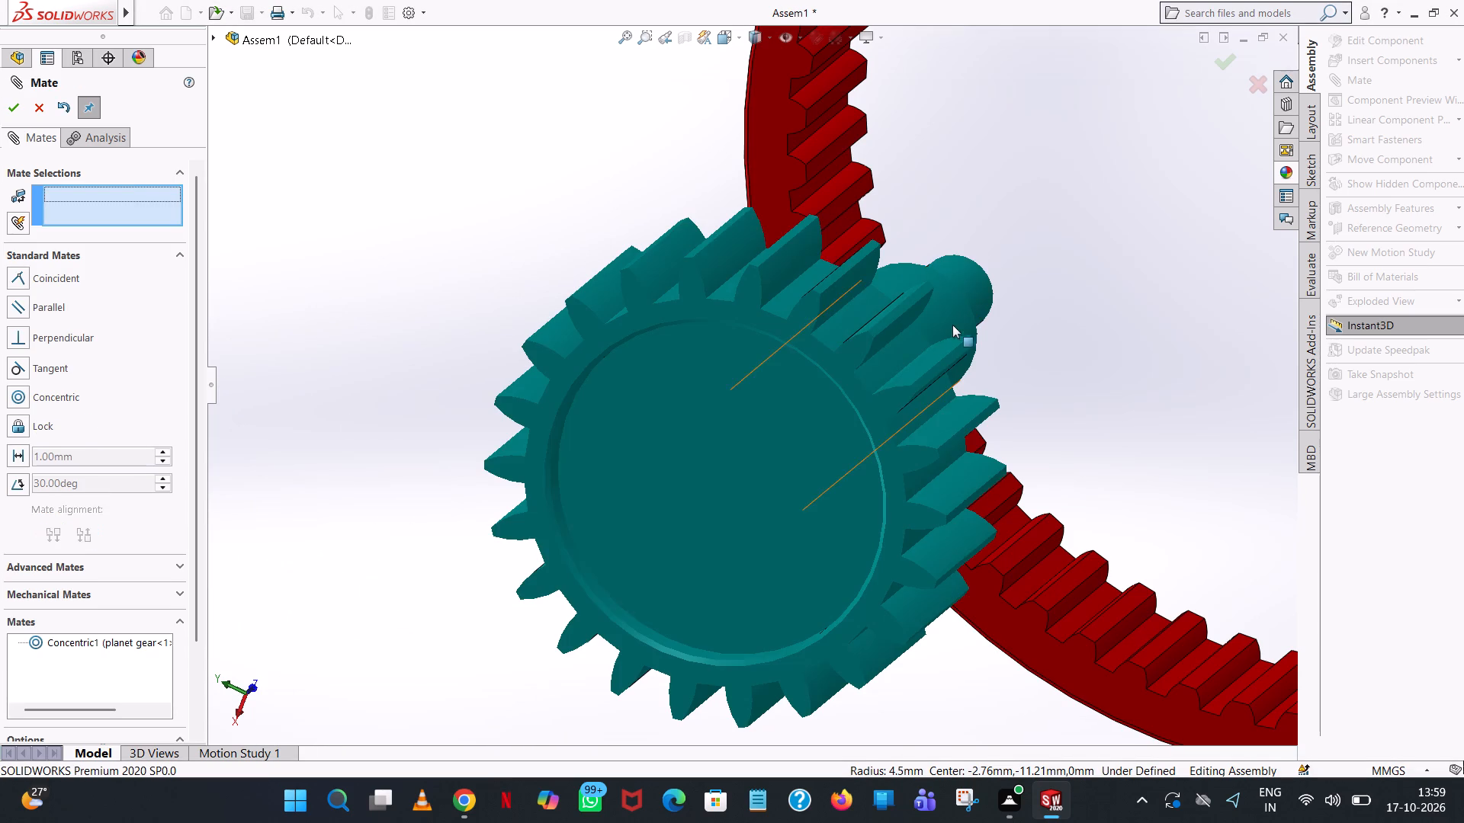
Move the mated planet gear inside the ring gear, leaving a small gap between its teeth and the ring's internal teeth.
{"action": "left_click_drag", "start_coordinate": [779, 372], "coordinate": [1013, 280]}
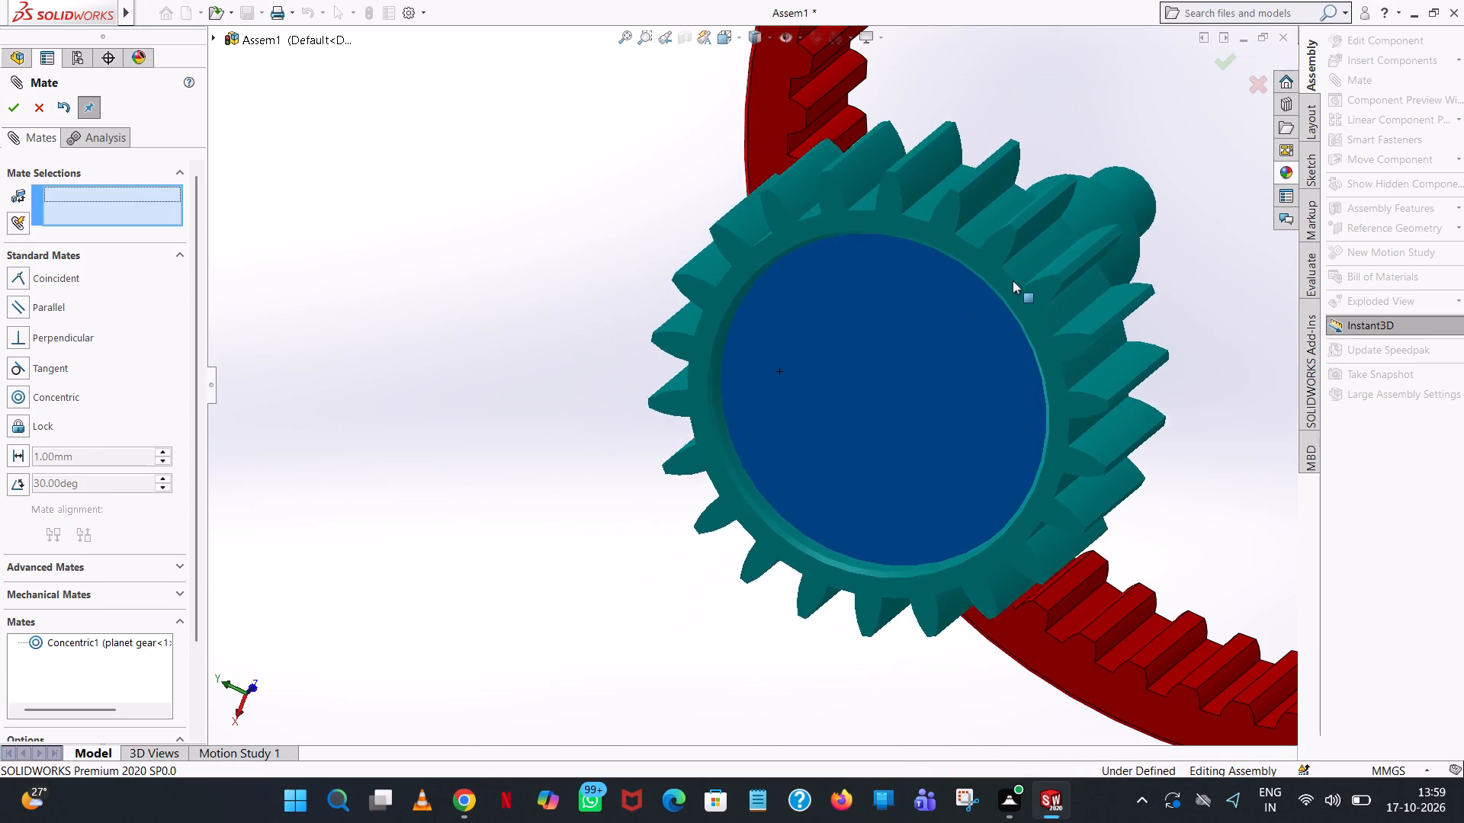
{"action": "left_click_drag", "start_coordinate": [1013, 280], "coordinate": [1124, 201]}
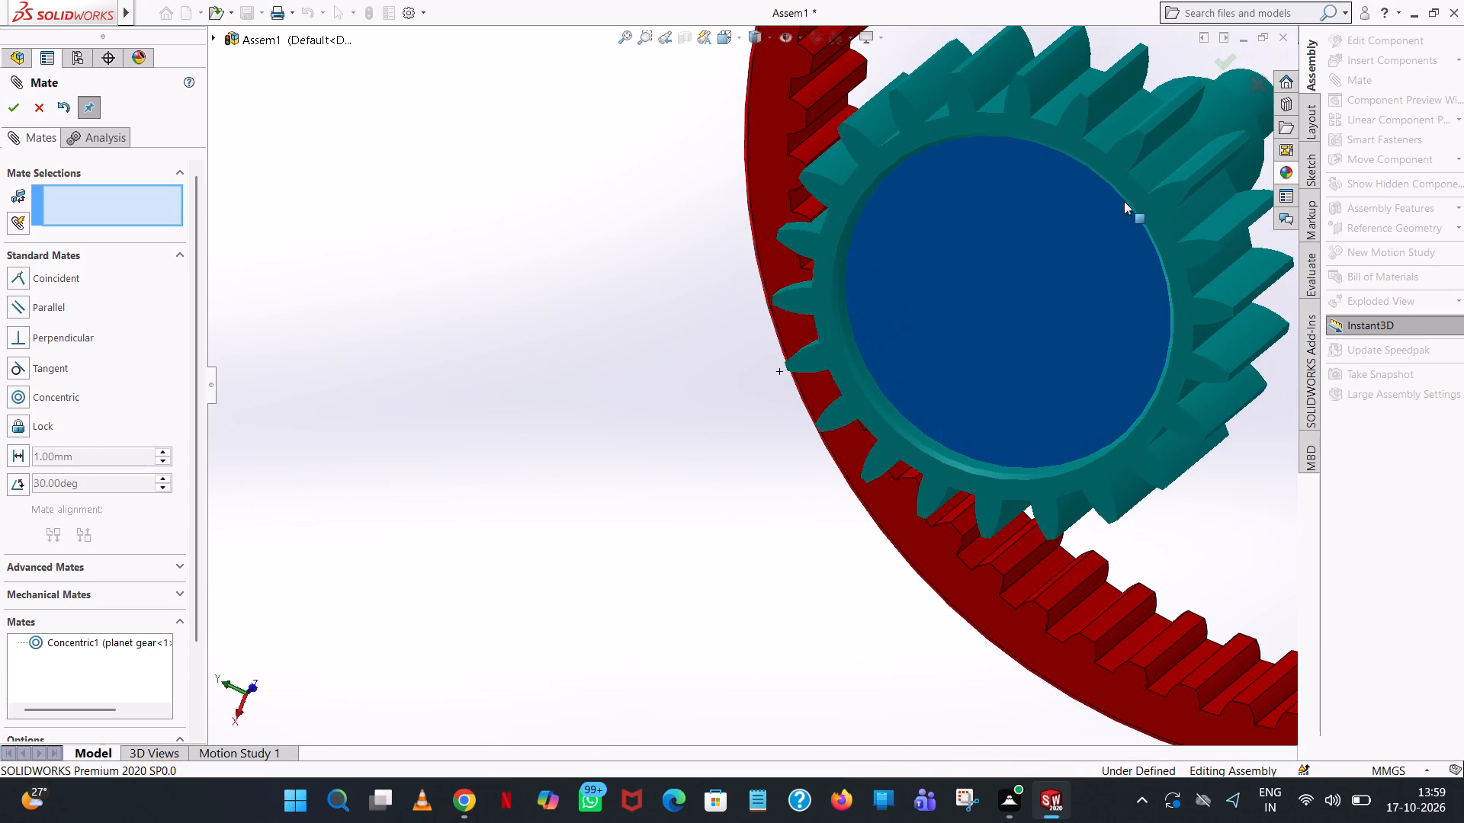
{"action": "left_click_drag", "start_coordinate": [1124, 201], "coordinate": [1116, 175]}
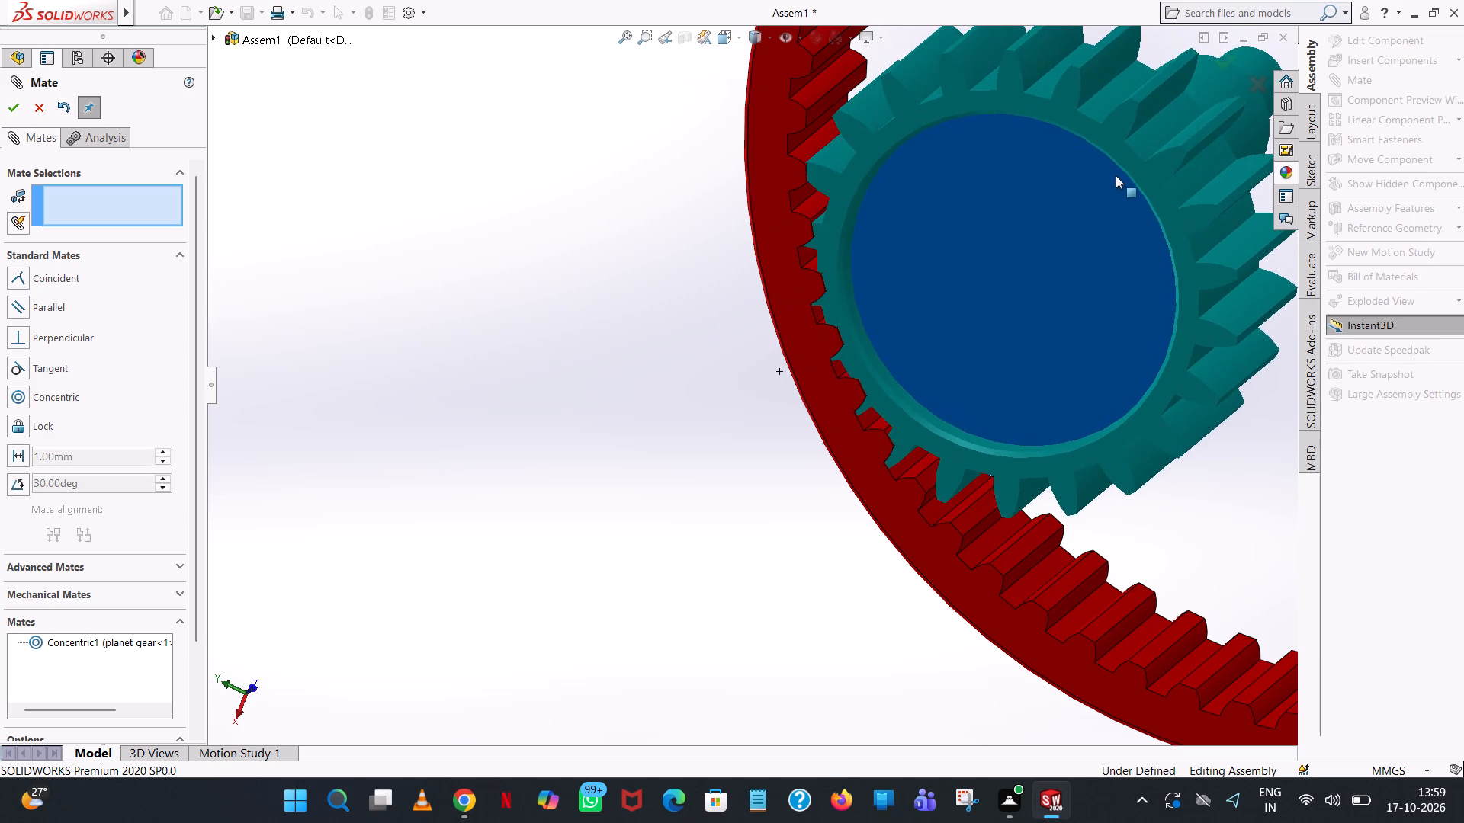
{"action": "left_click_drag", "start_coordinate": [1116, 175], "coordinate": [1160, 197]}
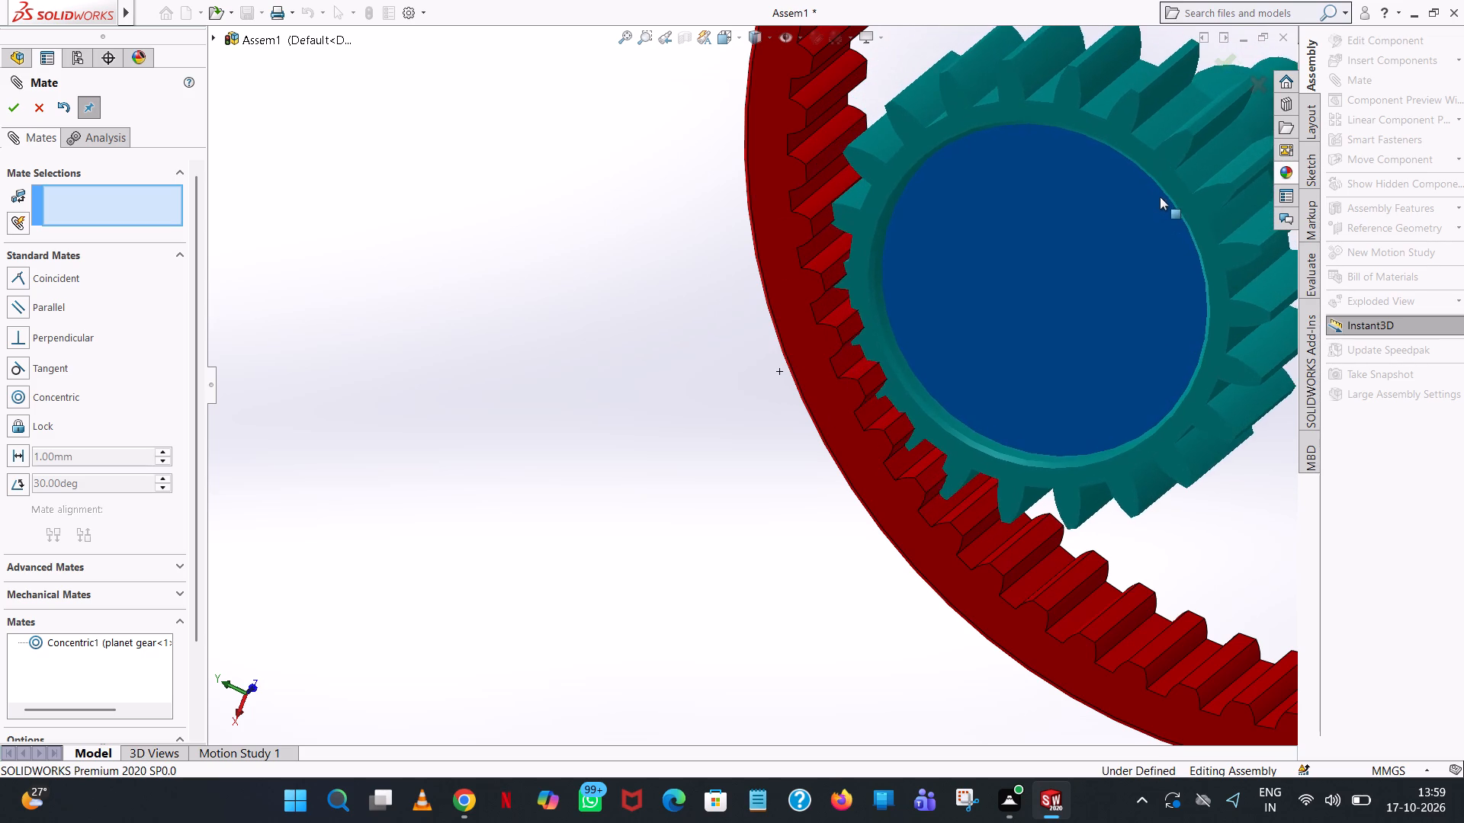
{"action": "left_click_drag", "start_coordinate": [1160, 197], "coordinate": [1148, 179]}
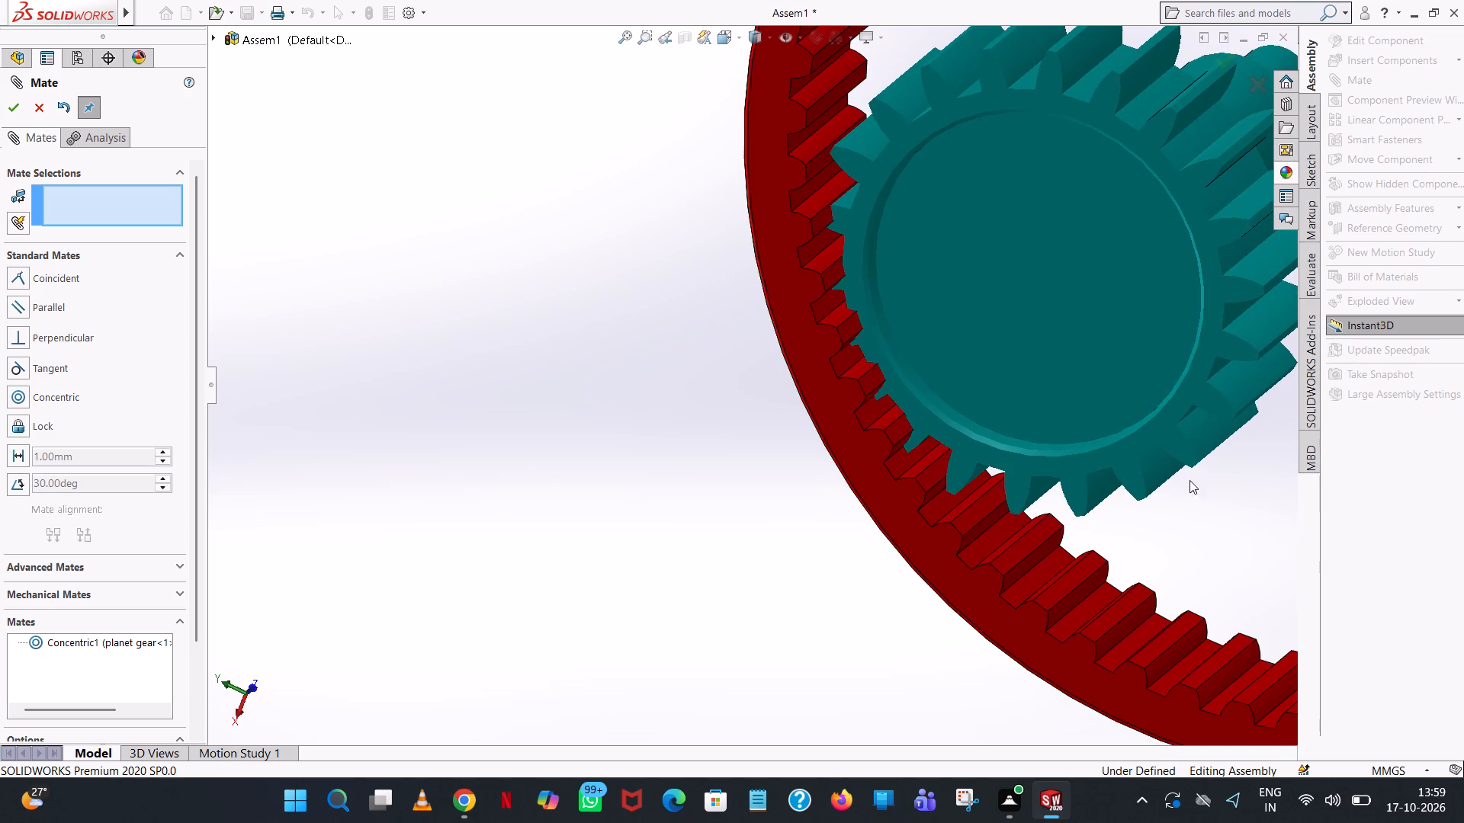
{"action": "middle_click_drag", "start_coordinate": [1191, 481], "coordinate": [1220, 424]}
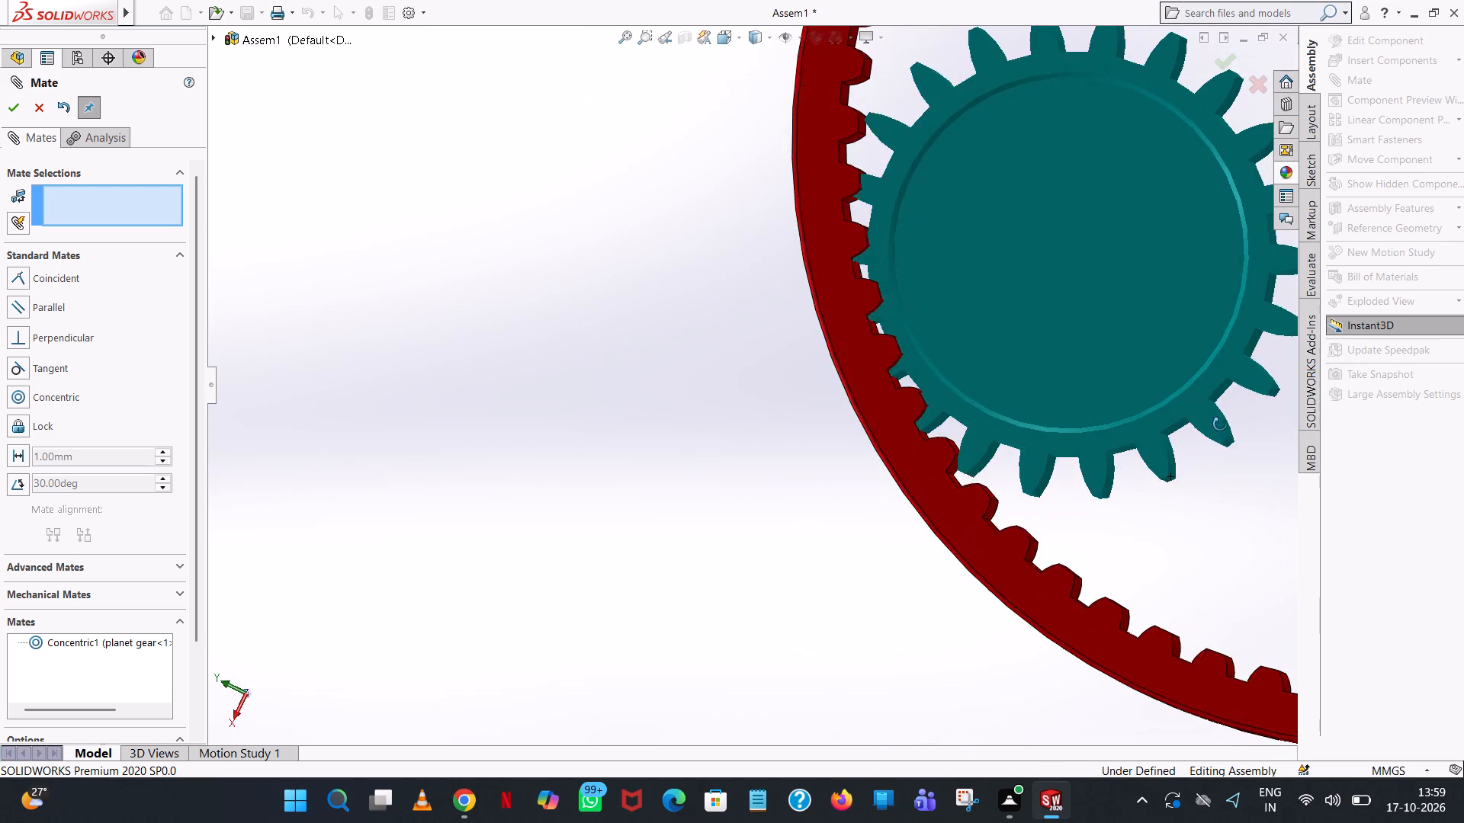
{"action": "middle_click_drag", "start_coordinate": [1220, 424], "coordinate": [1221, 427]}
{"action": "left_click_drag", "start_coordinate": [1029, 288], "coordinate": [1105, 278]}
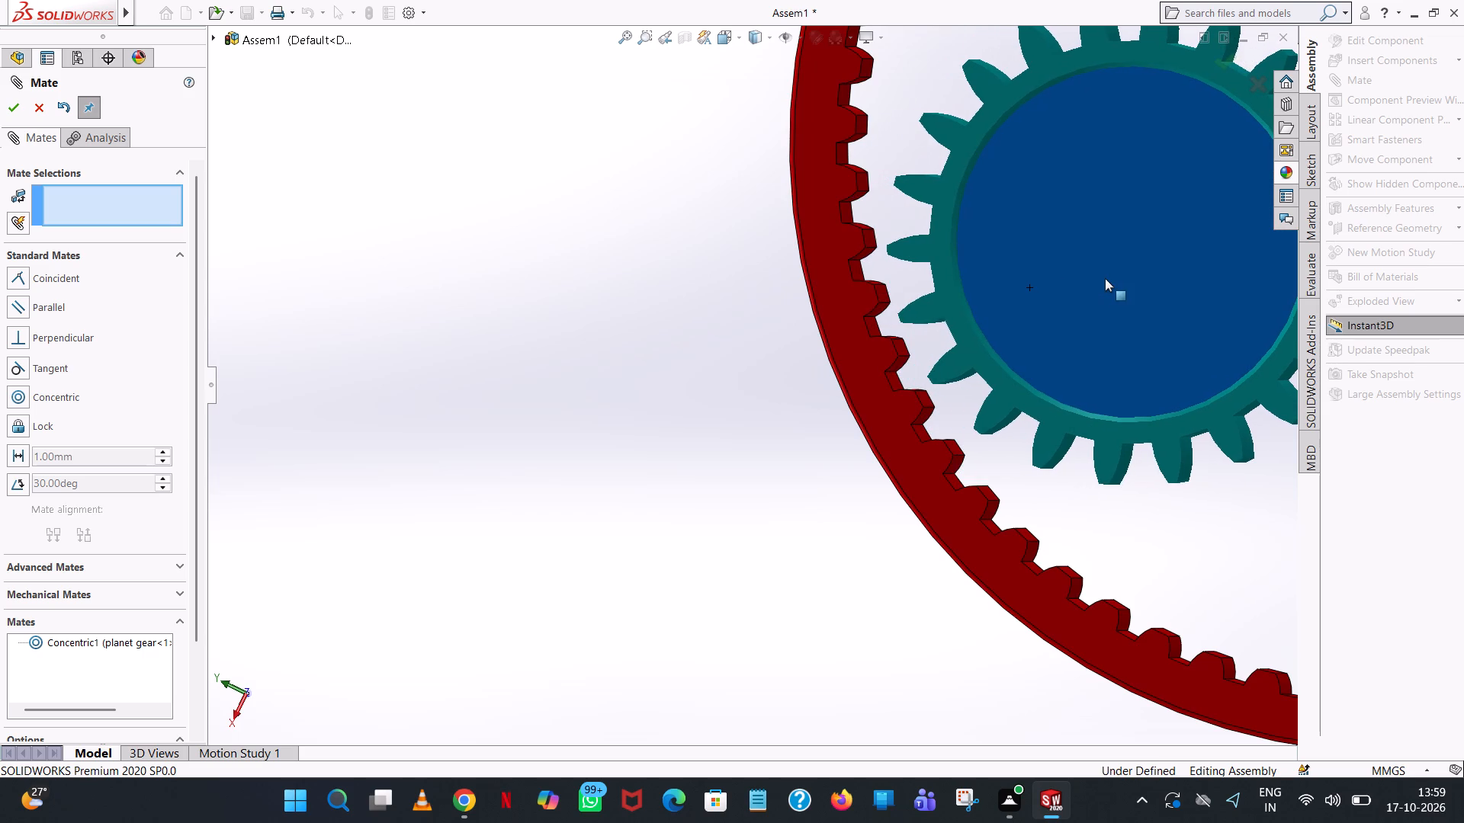
{"action": "left_click_drag", "start_coordinate": [1105, 278], "coordinate": [1107, 282]}
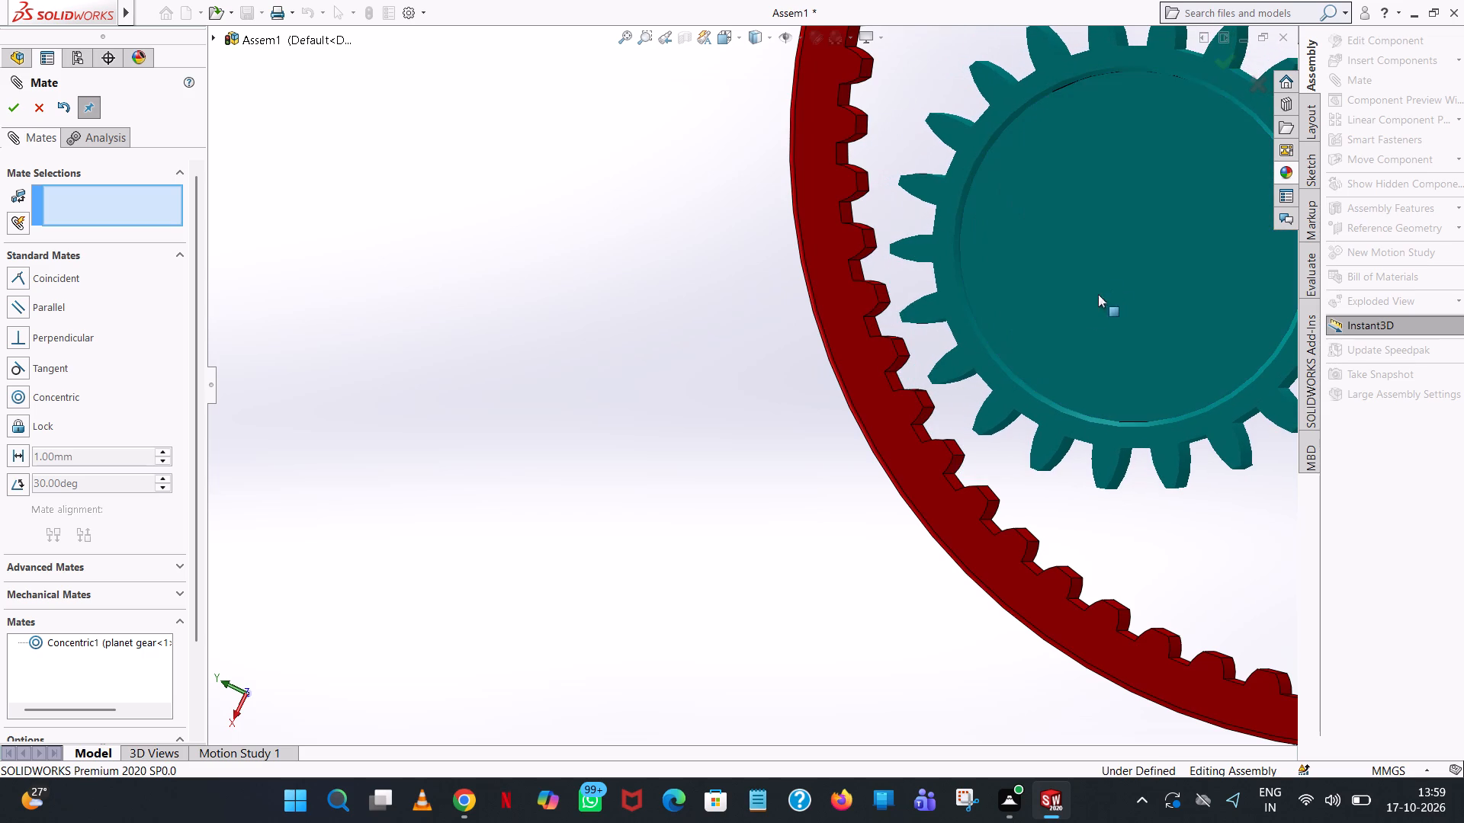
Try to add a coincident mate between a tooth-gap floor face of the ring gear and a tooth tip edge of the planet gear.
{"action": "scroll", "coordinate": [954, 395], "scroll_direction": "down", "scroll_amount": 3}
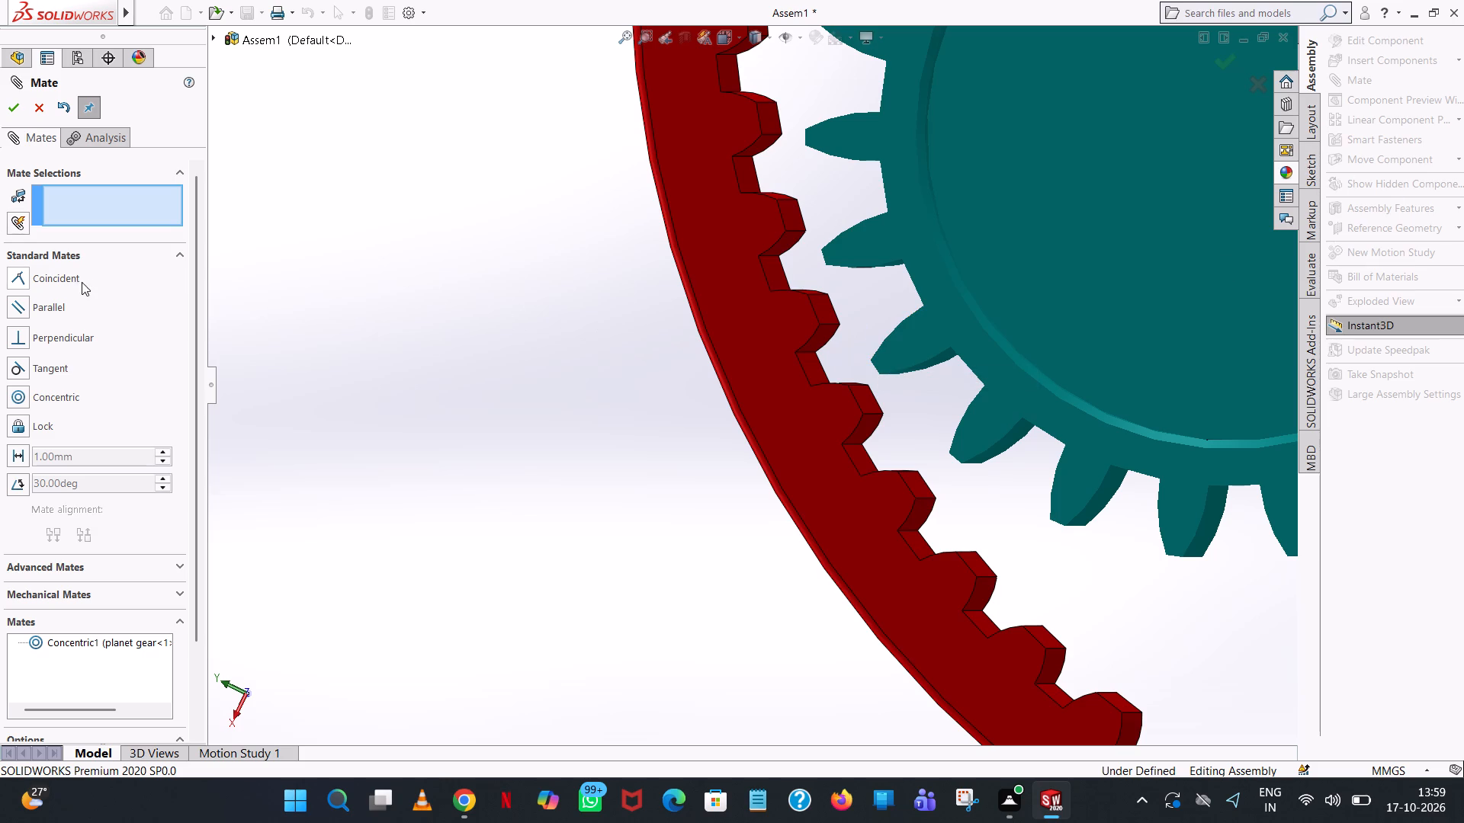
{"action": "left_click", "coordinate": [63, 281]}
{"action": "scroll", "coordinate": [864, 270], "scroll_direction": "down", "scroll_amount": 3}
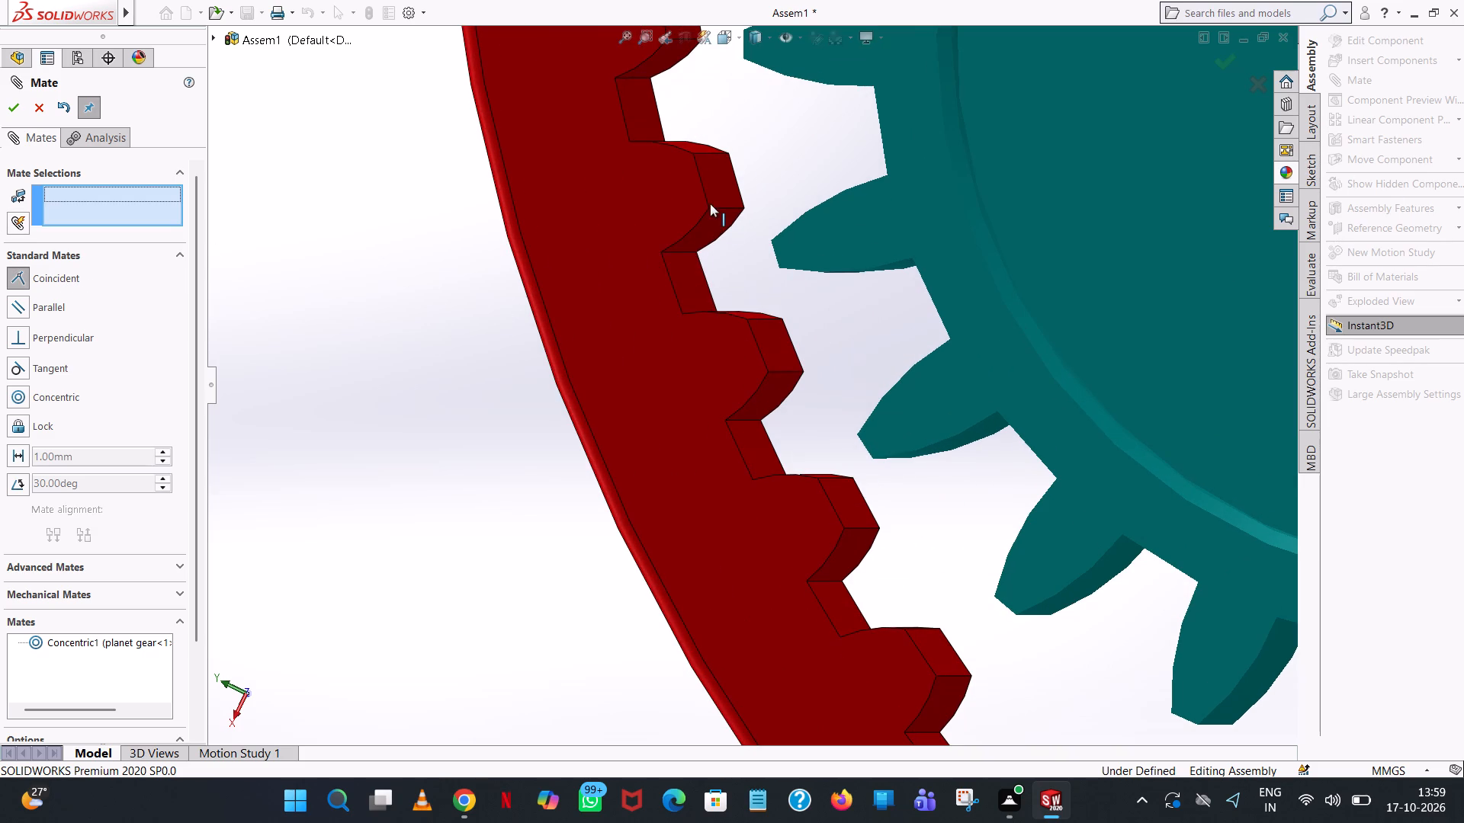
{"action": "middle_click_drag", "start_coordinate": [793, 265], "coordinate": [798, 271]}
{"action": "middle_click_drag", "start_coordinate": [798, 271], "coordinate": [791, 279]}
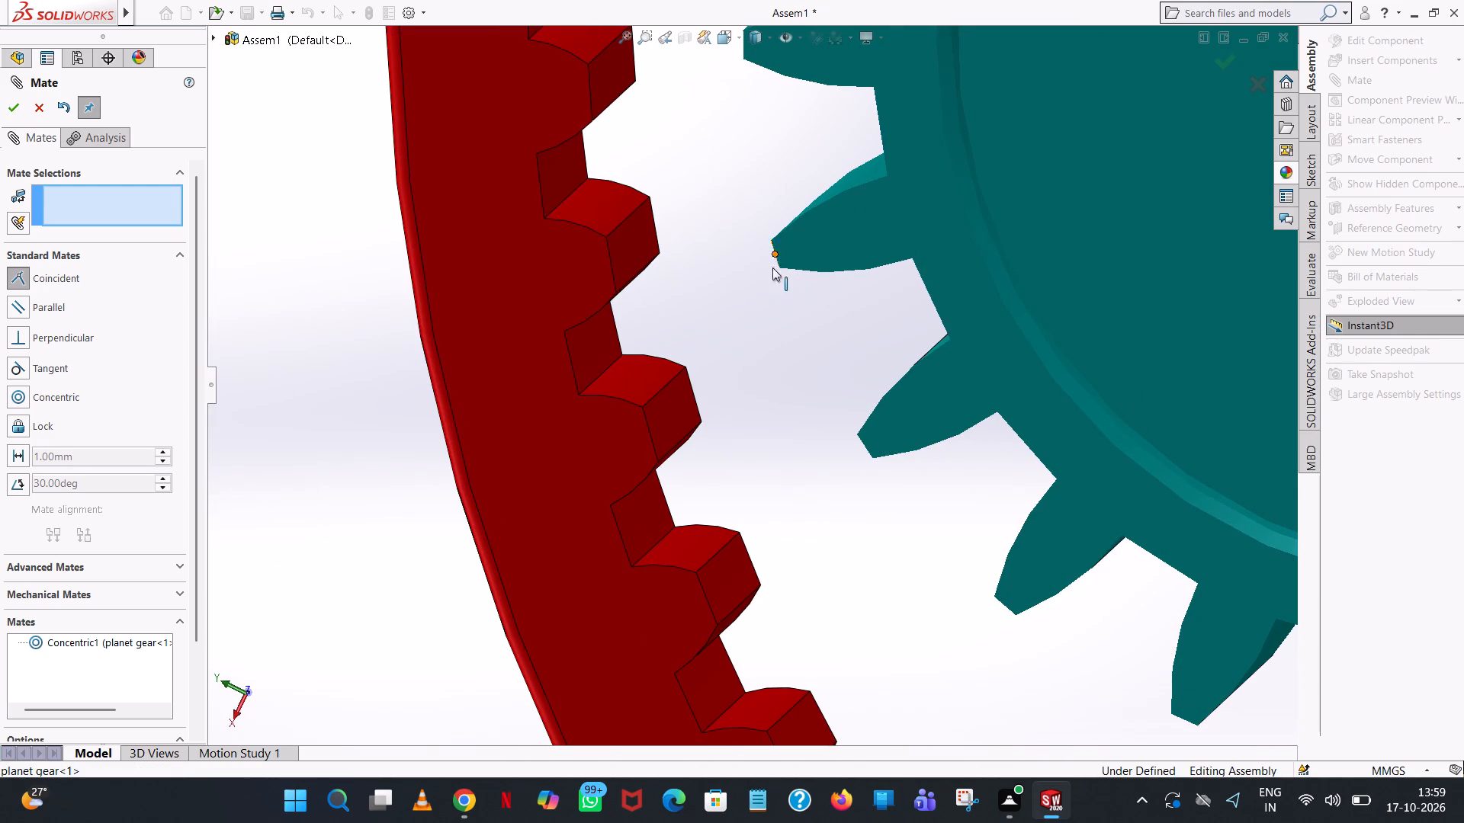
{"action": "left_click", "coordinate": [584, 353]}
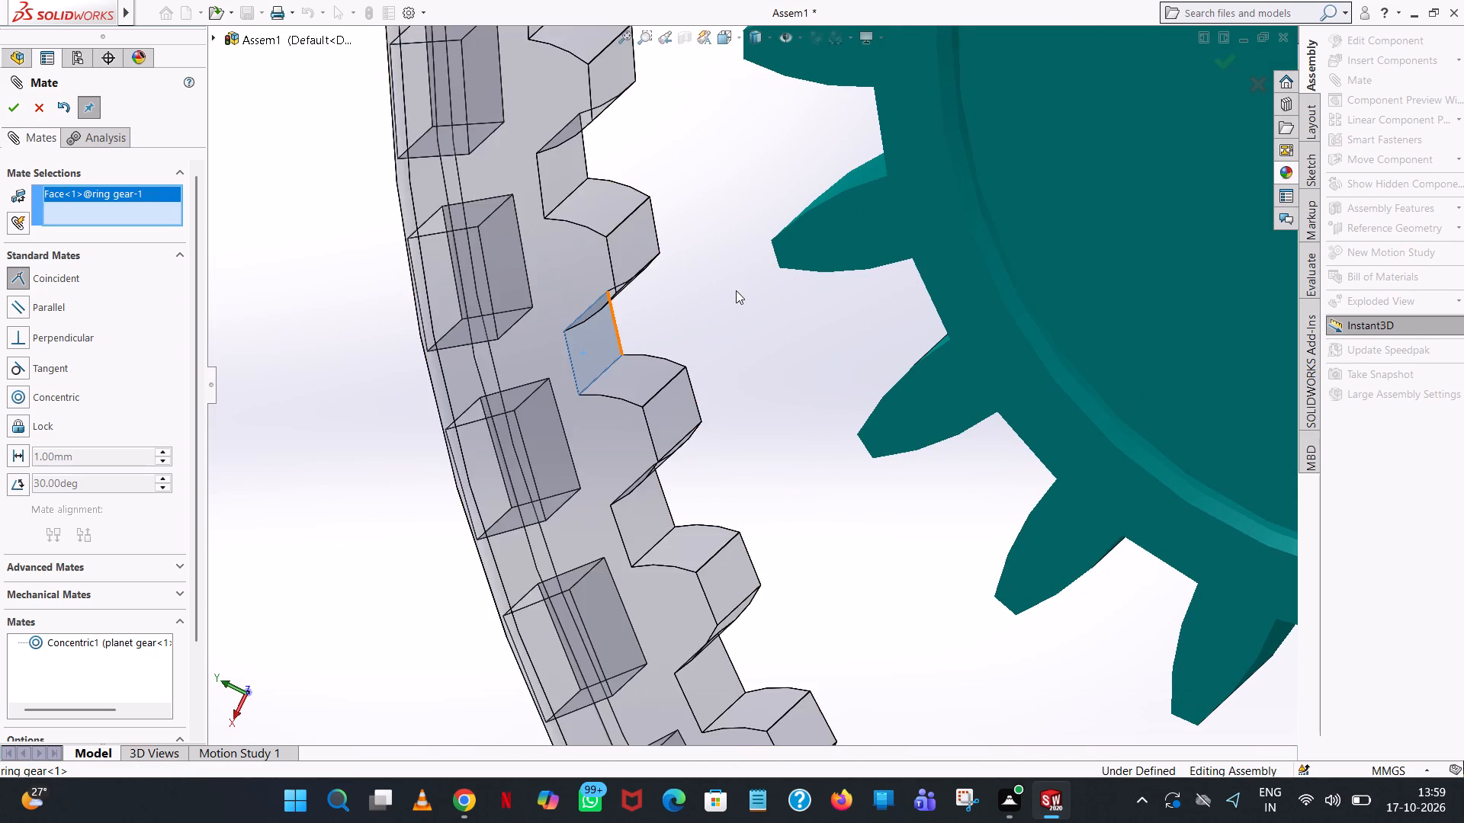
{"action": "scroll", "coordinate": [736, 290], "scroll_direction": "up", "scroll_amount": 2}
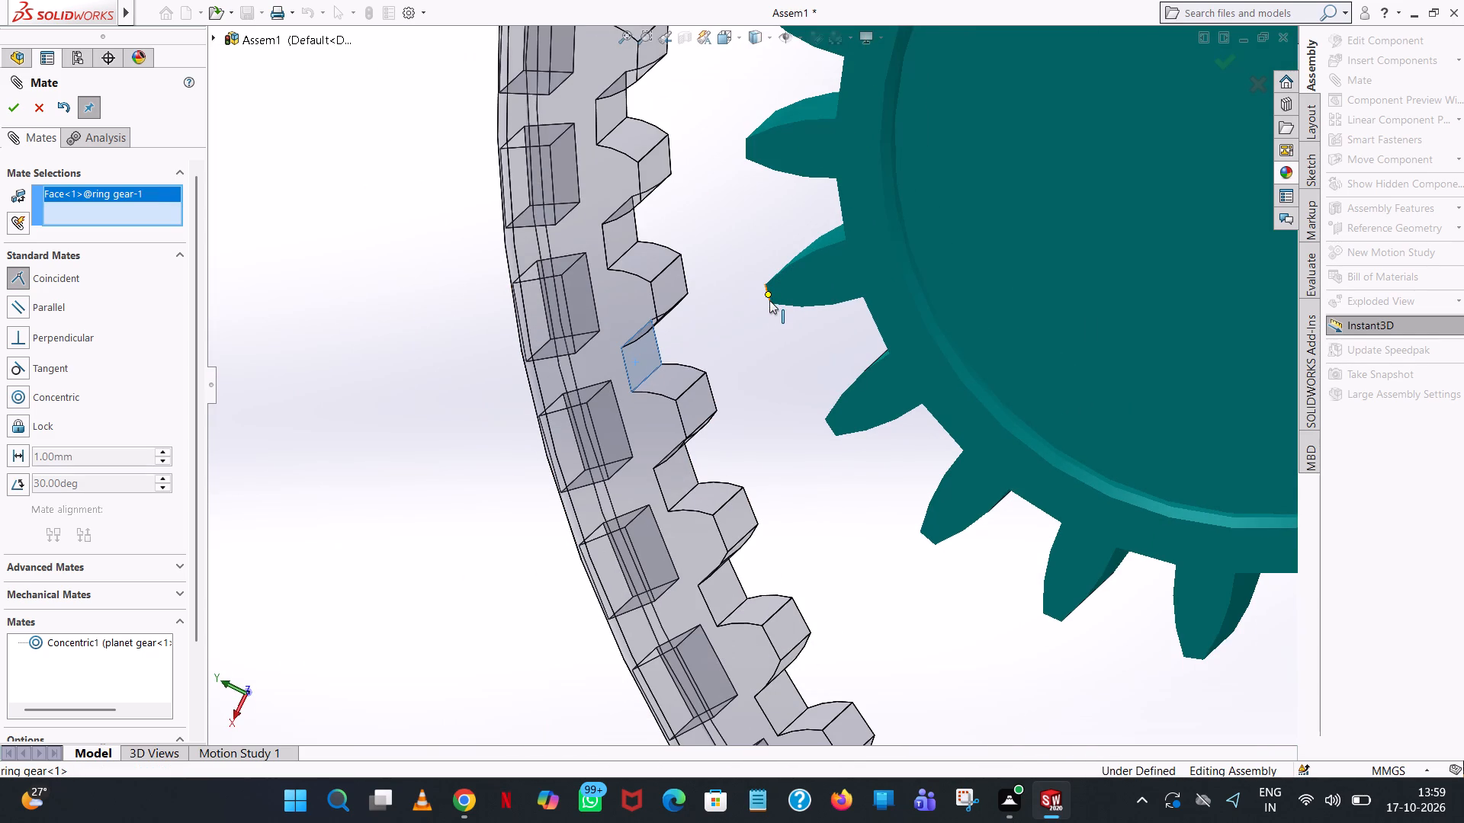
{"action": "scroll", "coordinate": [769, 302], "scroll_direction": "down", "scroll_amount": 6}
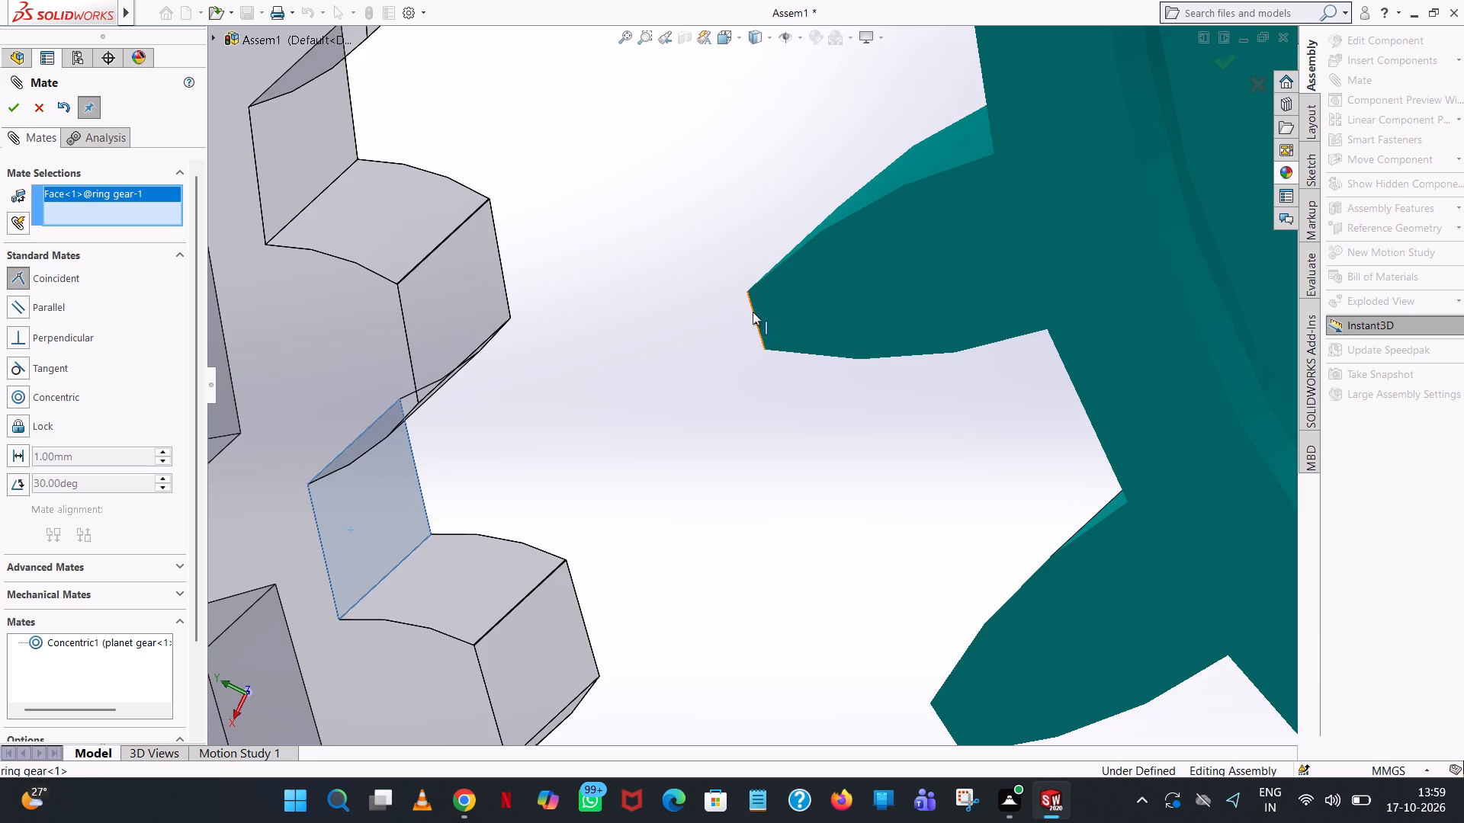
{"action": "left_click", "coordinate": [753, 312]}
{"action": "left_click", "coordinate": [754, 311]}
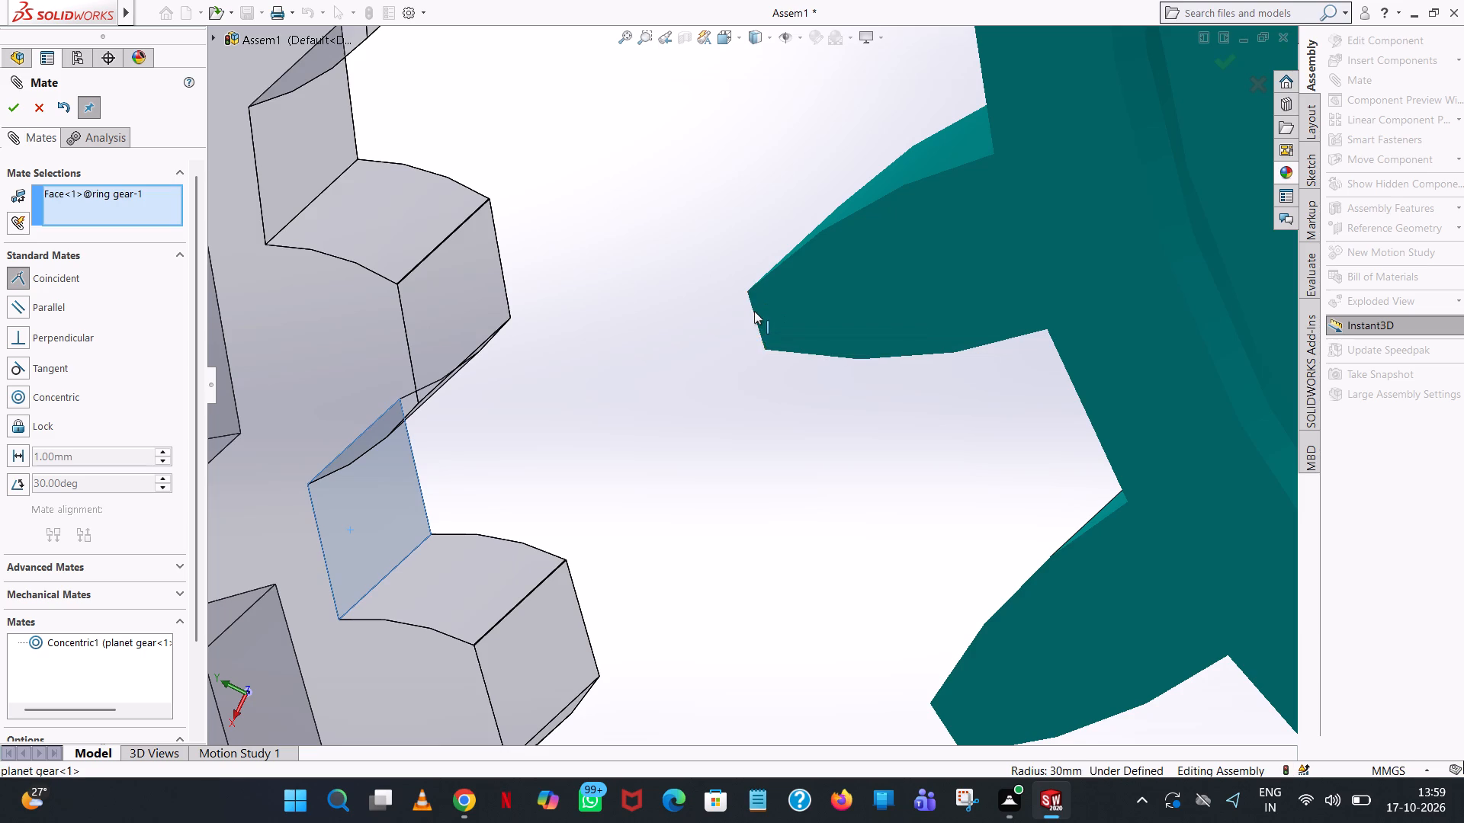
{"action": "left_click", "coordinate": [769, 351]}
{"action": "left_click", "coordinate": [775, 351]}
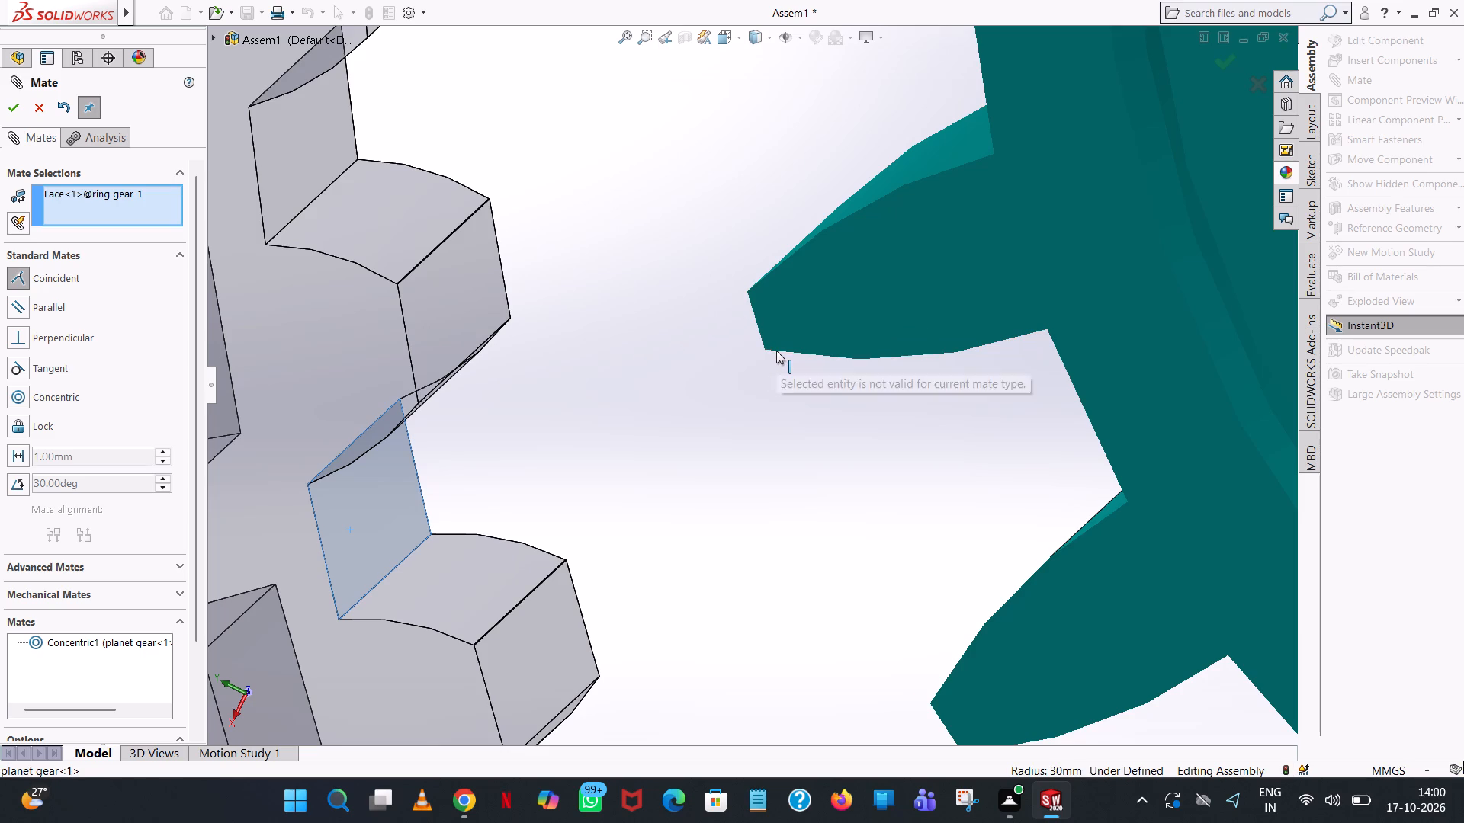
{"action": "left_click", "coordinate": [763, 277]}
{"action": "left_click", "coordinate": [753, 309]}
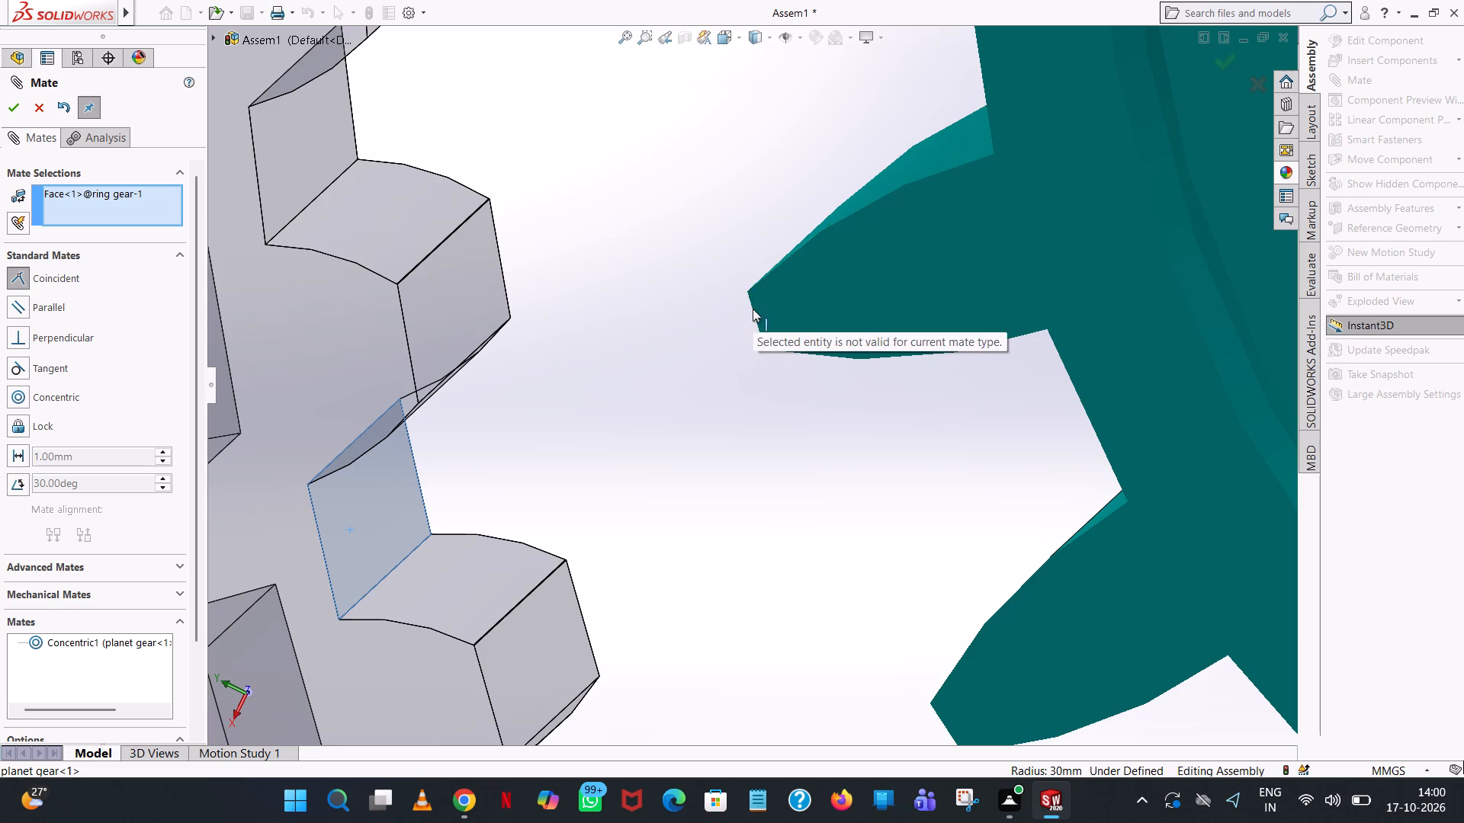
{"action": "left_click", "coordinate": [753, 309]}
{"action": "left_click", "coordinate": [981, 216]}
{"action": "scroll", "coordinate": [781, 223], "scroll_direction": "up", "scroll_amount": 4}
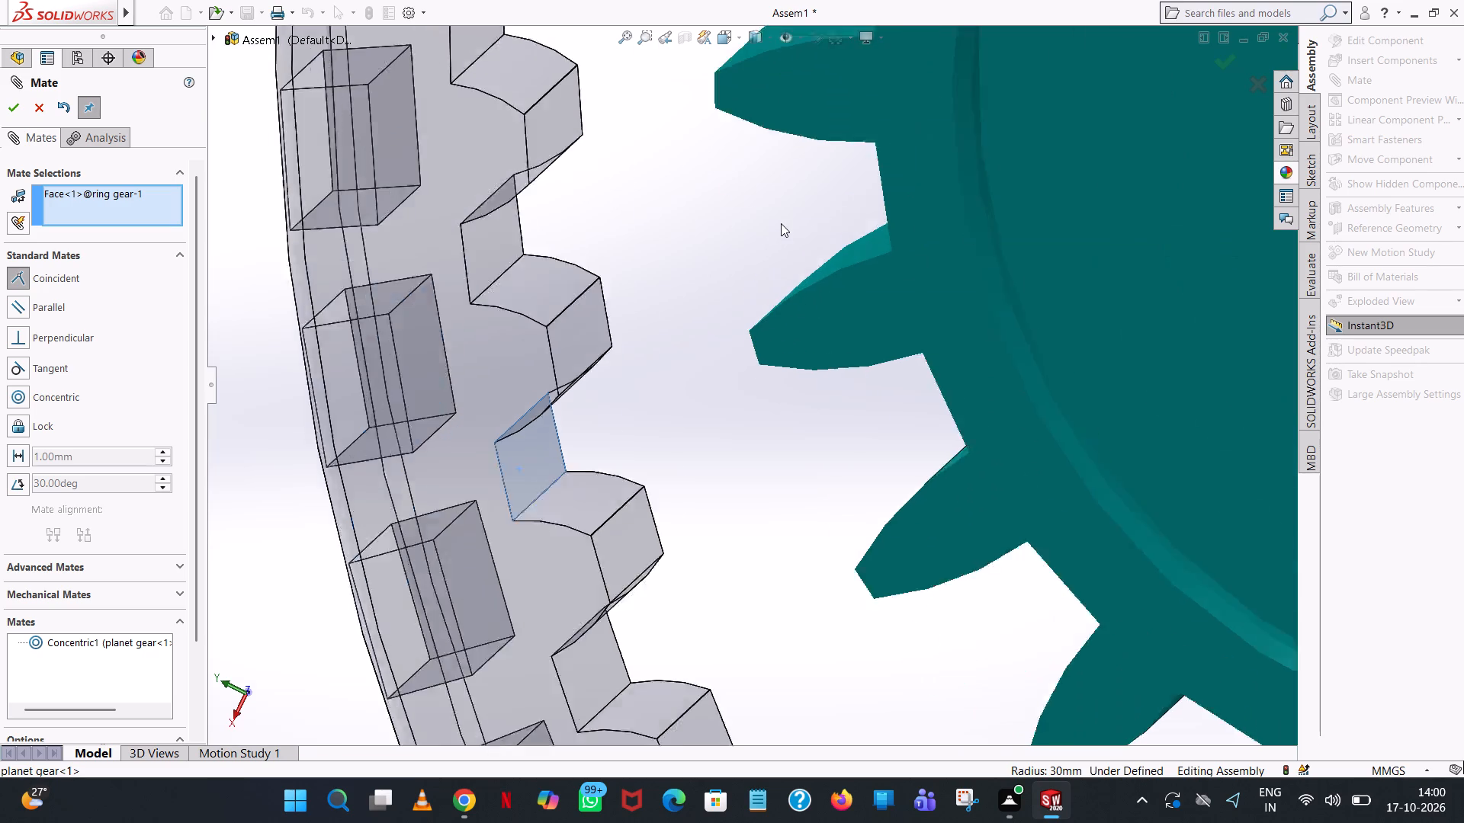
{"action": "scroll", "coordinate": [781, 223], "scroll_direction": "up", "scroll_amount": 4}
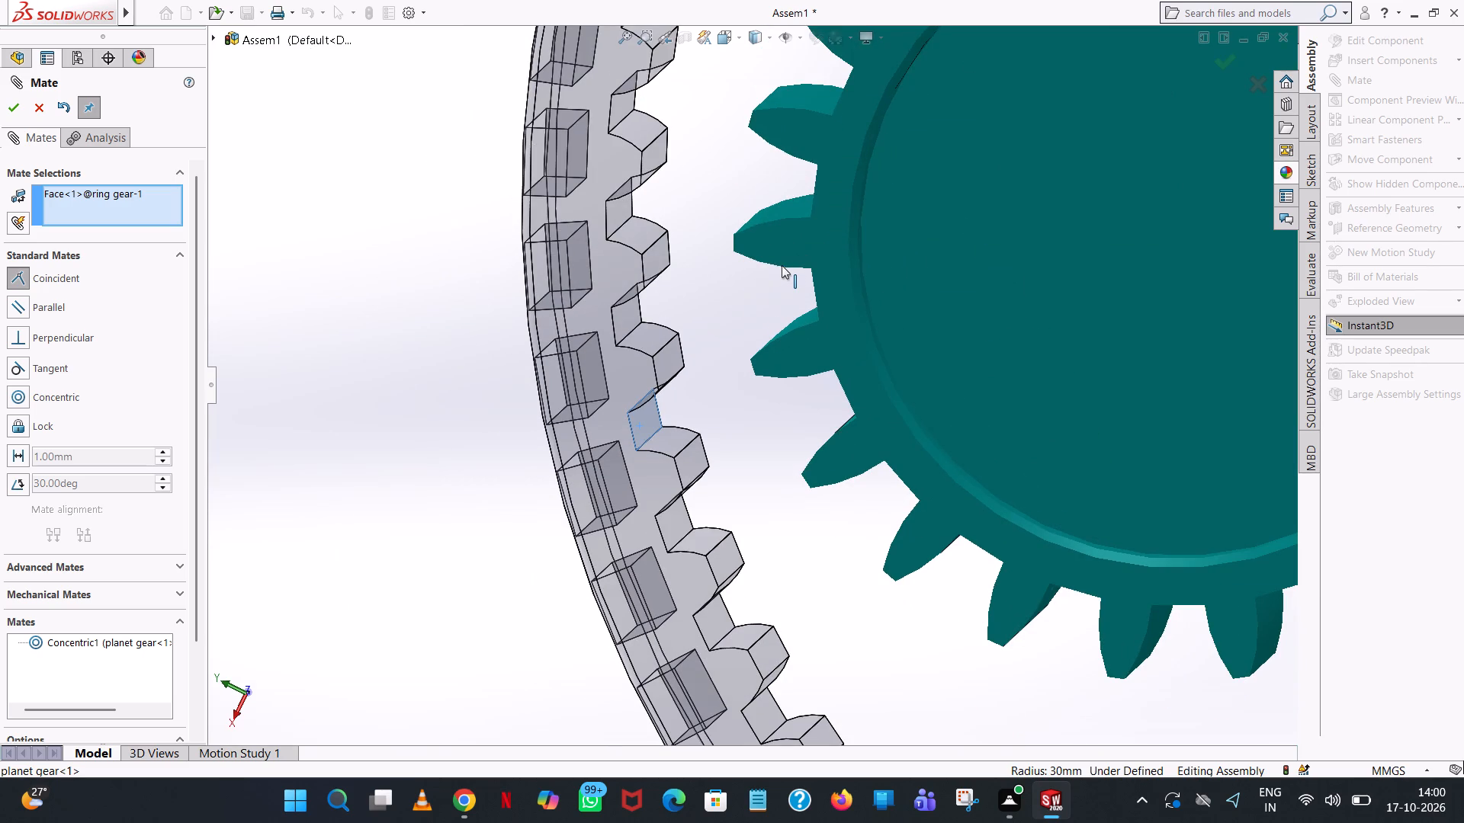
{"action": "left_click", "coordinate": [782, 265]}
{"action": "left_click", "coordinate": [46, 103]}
Delete the concentric mate between the planet gear and the ring gear.
{"action": "left_click", "coordinate": [5, 354]}
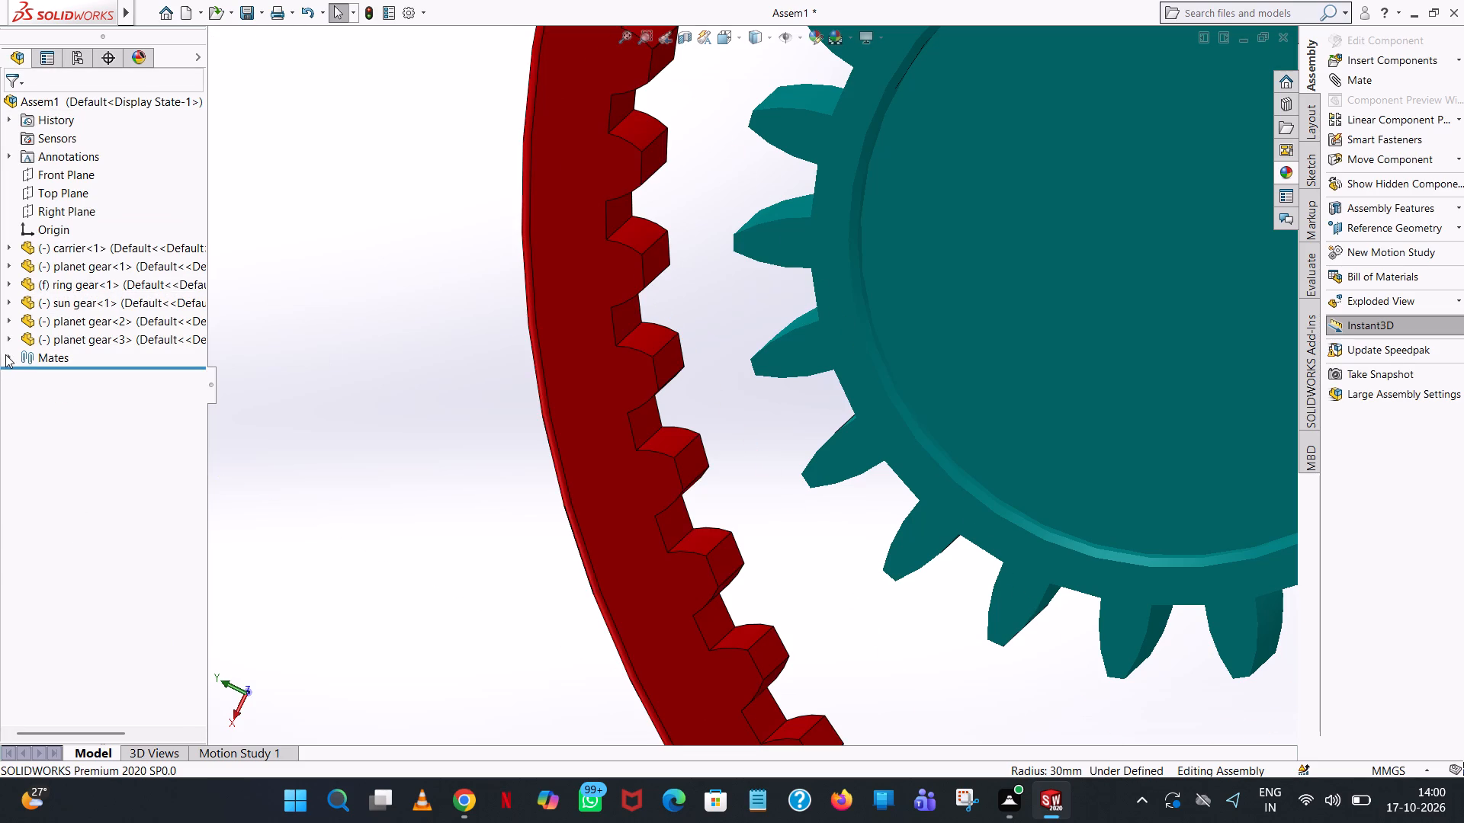
{"action": "left_click", "coordinate": [11, 356]}
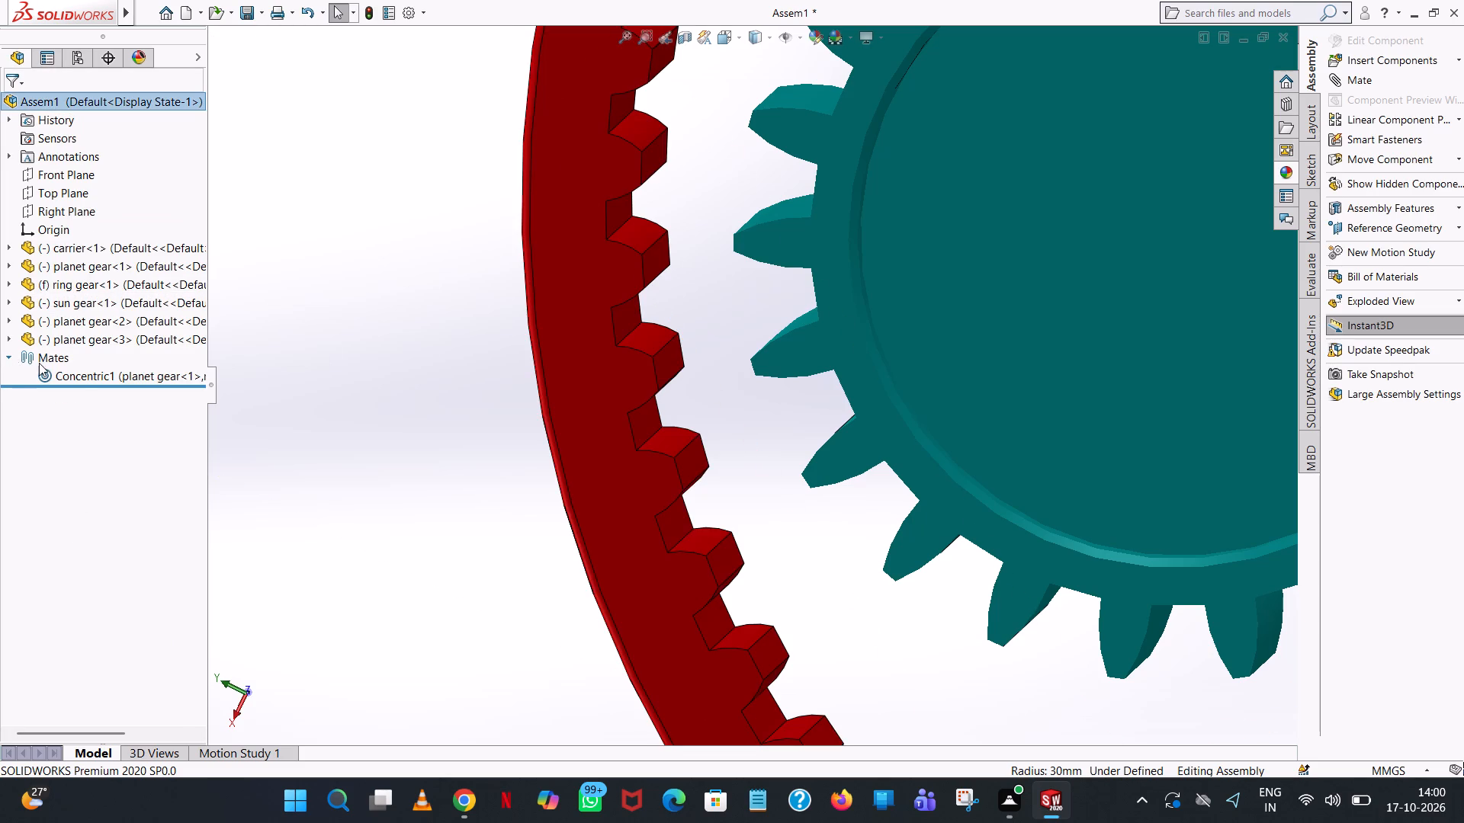
{"action": "left_click", "coordinate": [86, 376]}
{"action": "right_click", "coordinate": [86, 376]}
{"action": "left_click", "coordinate": [139, 463]}
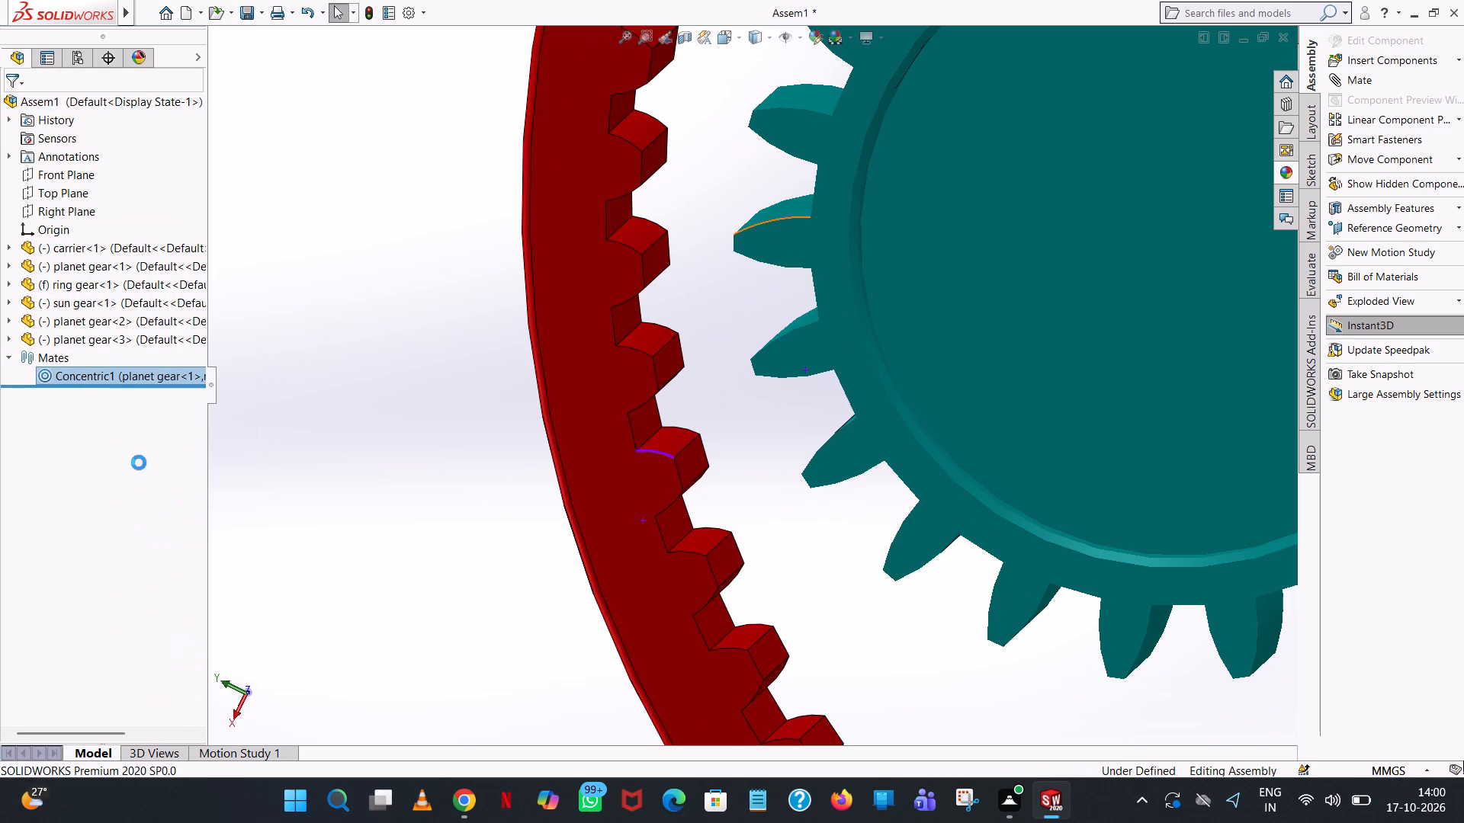
{"action": "left_click", "coordinate": [856, 299]}
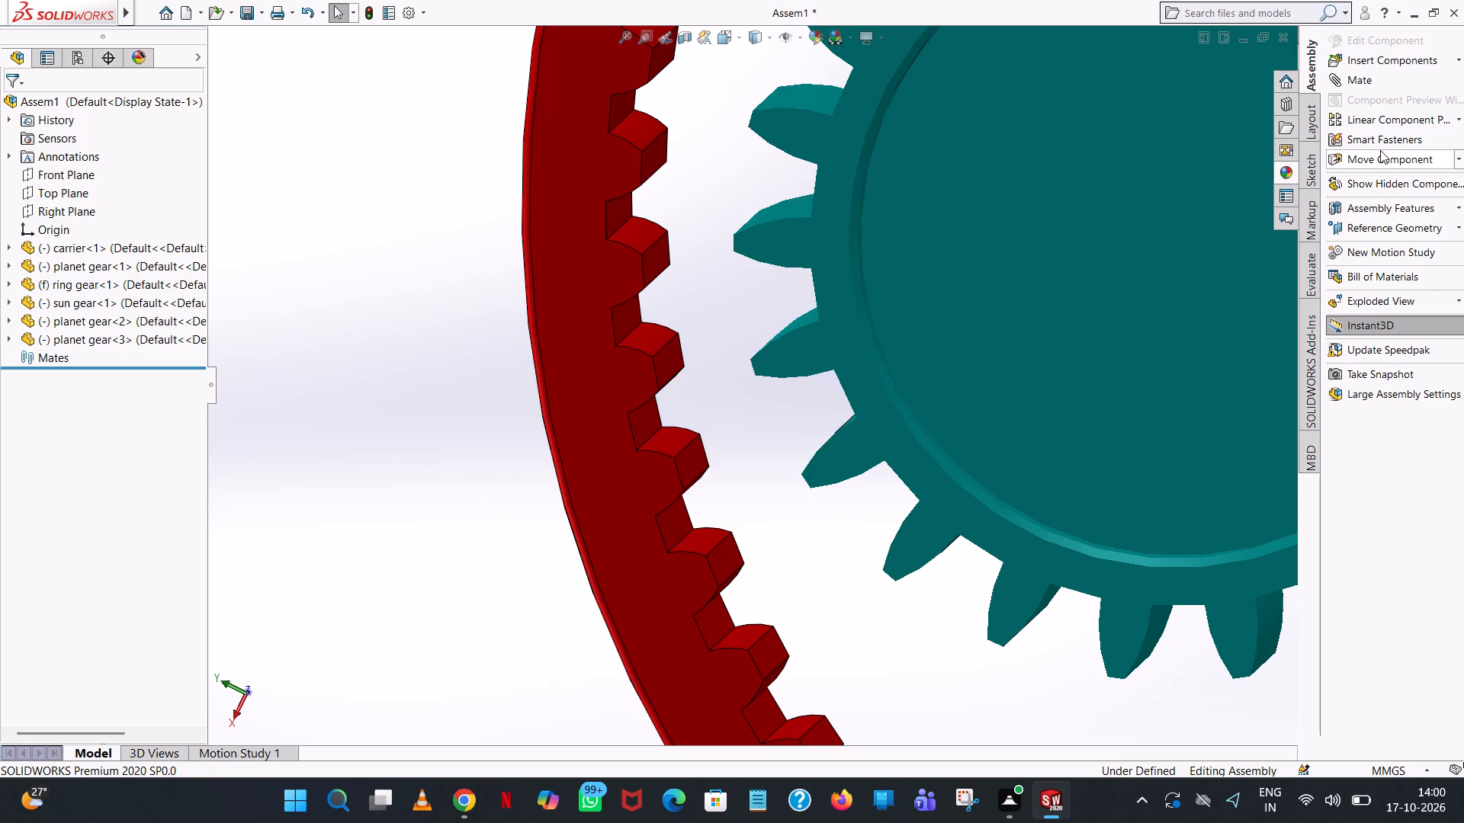
Start a centered Width mate and try to pick tooth faces of the ring gear and planet gear as its width selections.
{"action": "left_click", "coordinate": [1374, 84]}
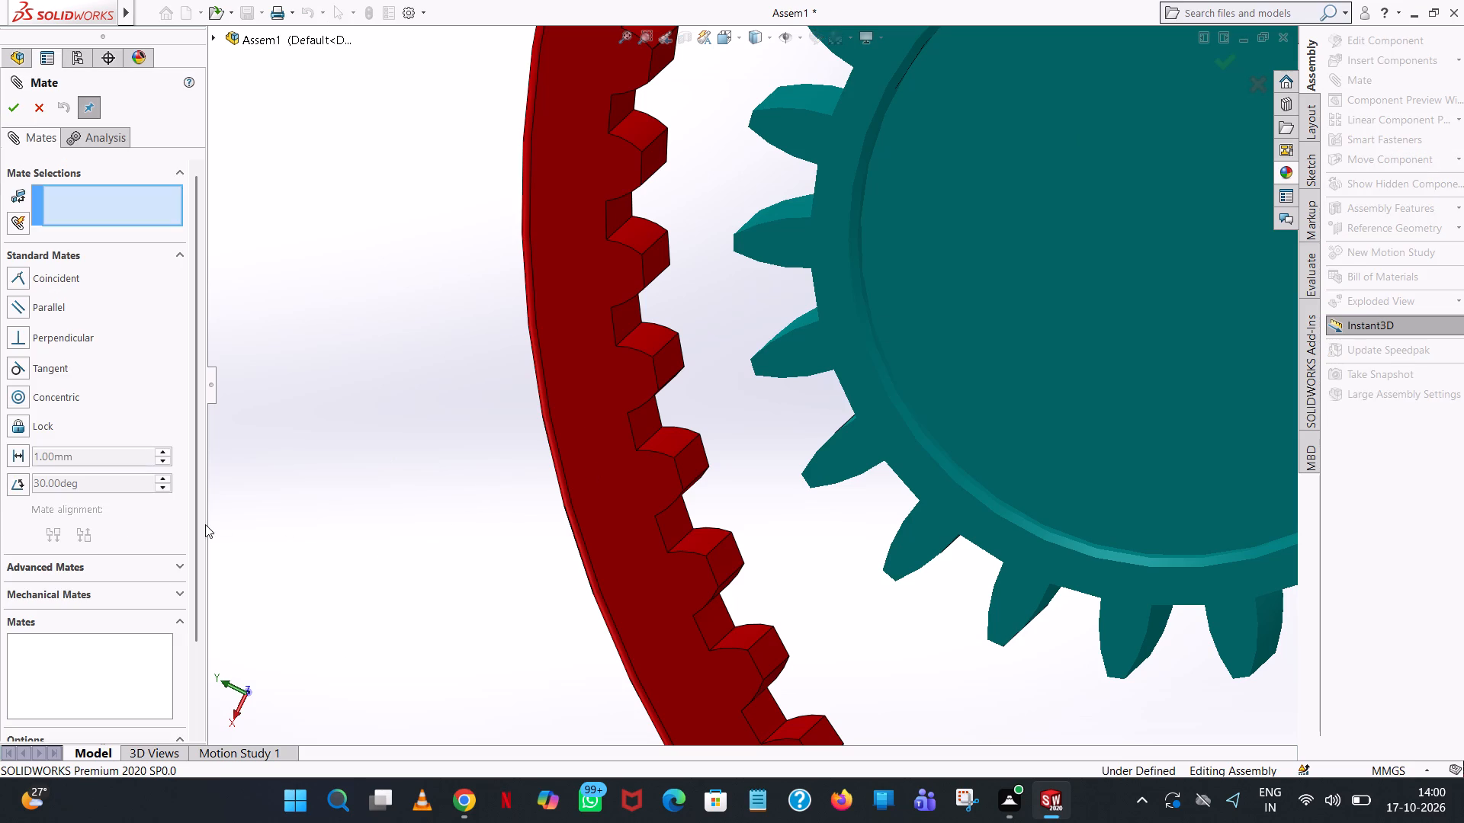
{"action": "left_click_drag", "start_coordinate": [191, 434], "coordinate": [197, 579]}
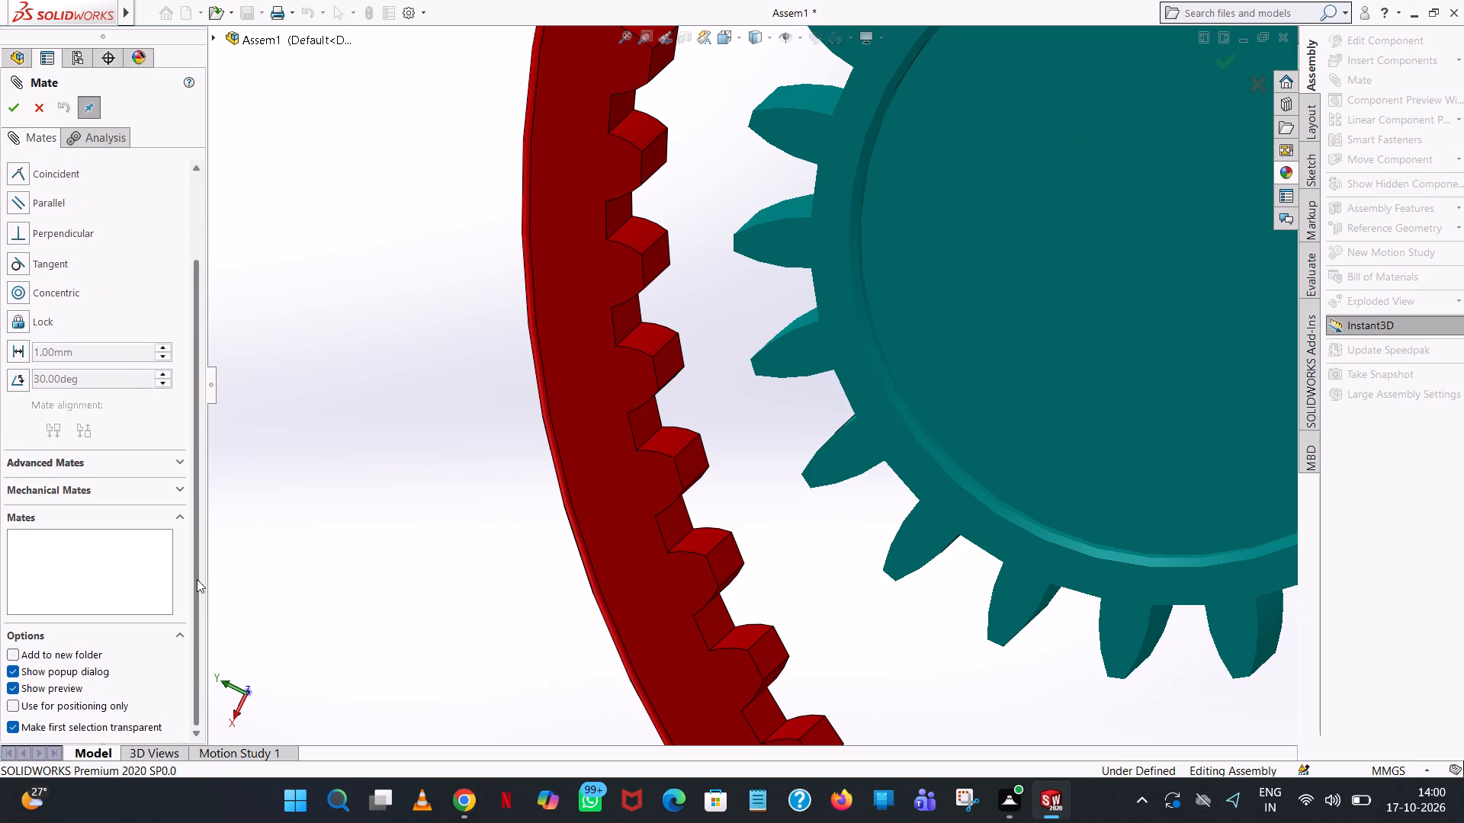
{"action": "left_click_drag", "start_coordinate": [197, 579], "coordinate": [201, 606]}
{"action": "left_click", "coordinate": [79, 466]}
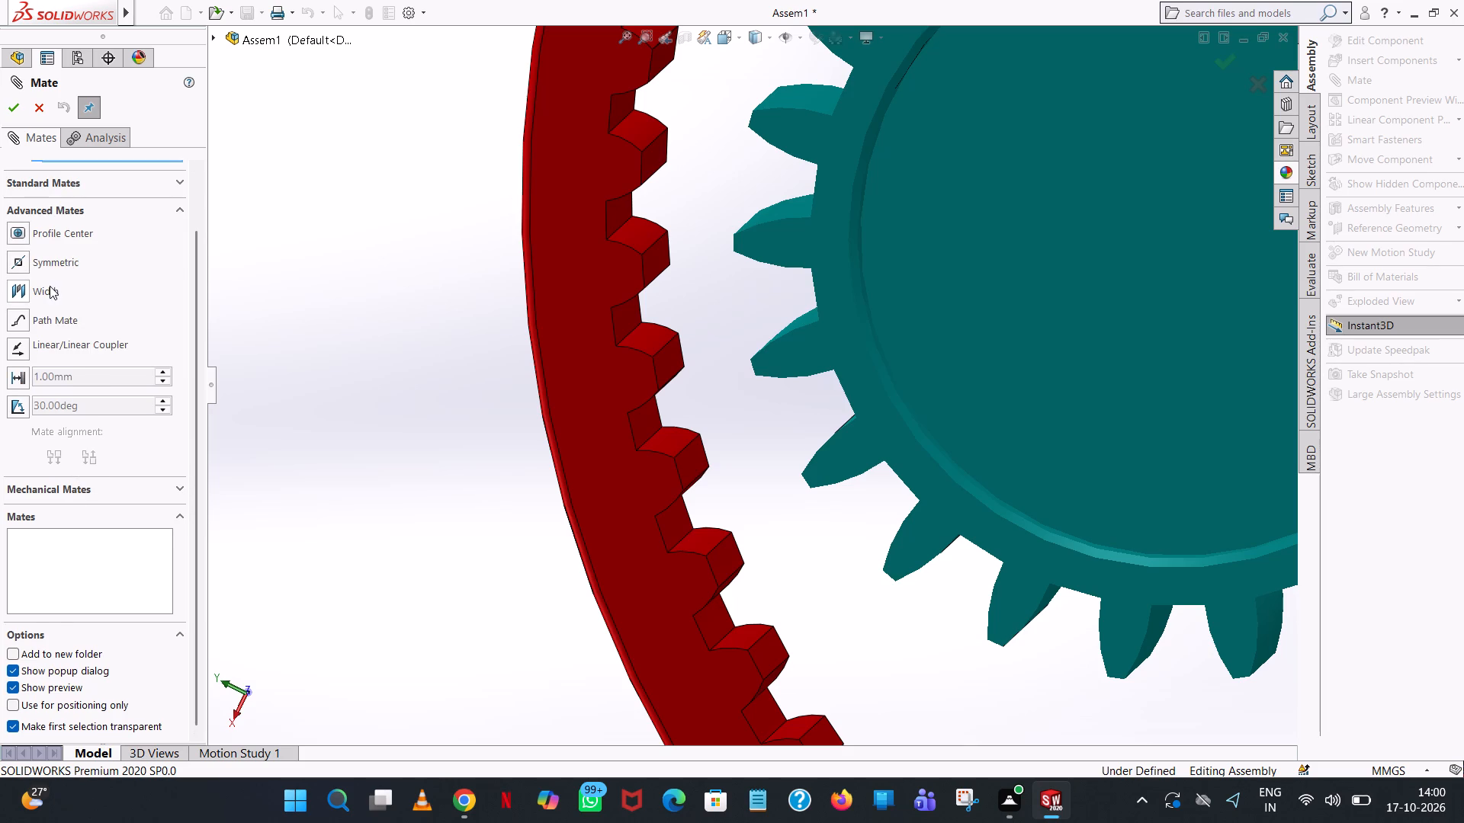
{"action": "left_click", "coordinate": [50, 286]}
{"action": "left_click", "coordinate": [653, 338]}
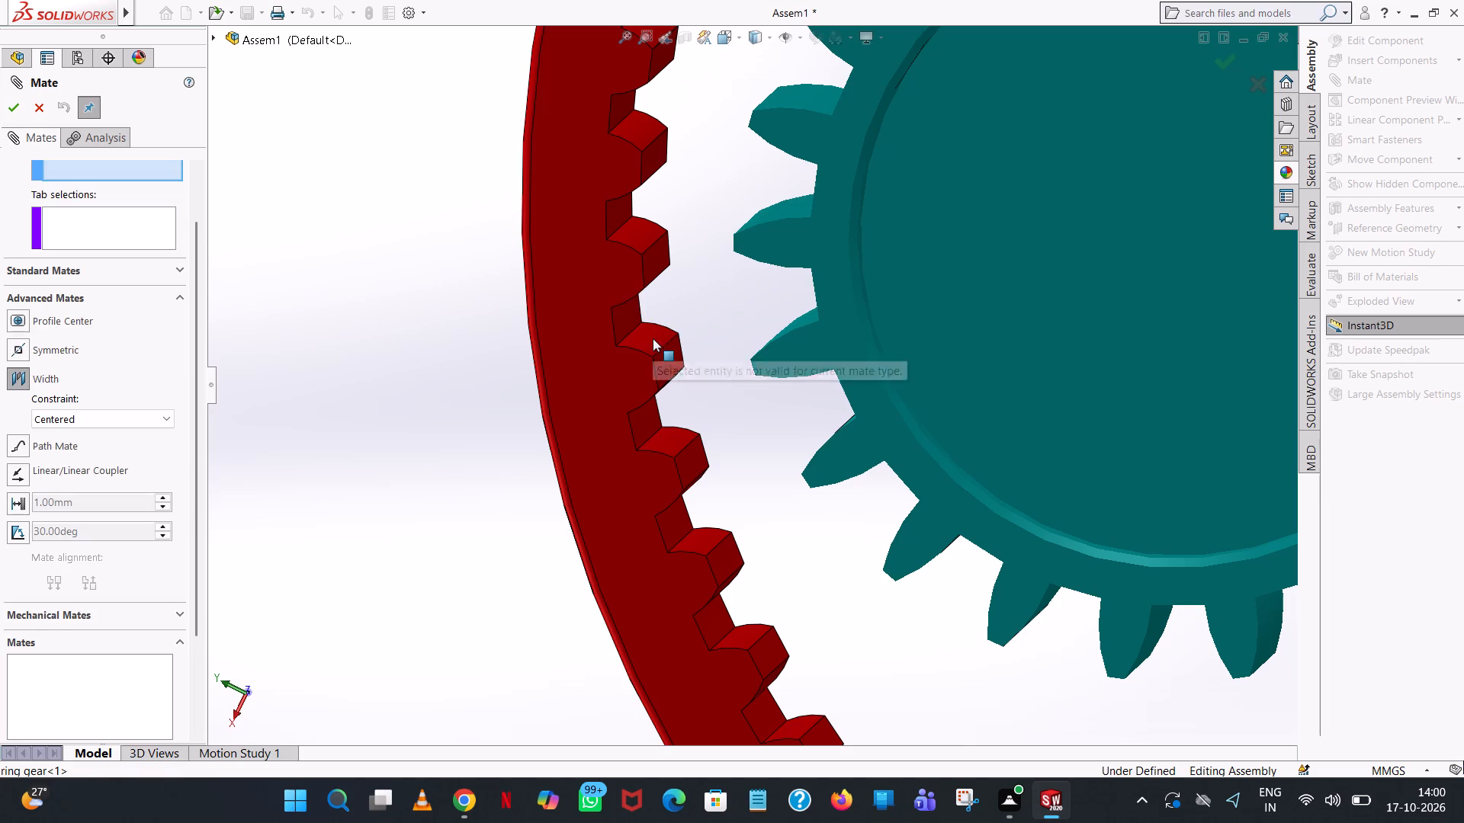
{"action": "left_click", "coordinate": [647, 334]}
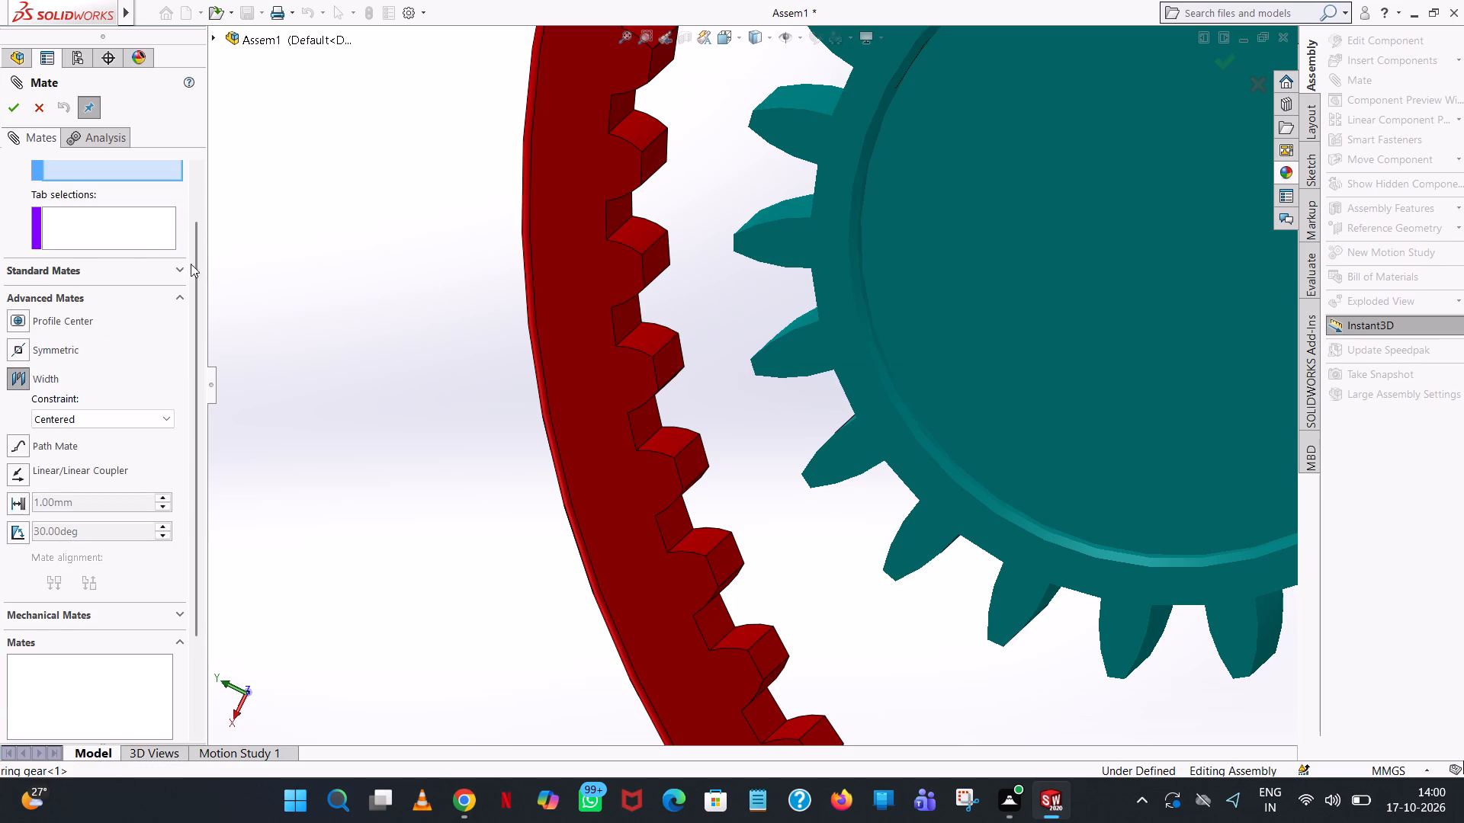
{"action": "scroll", "coordinate": [194, 259], "scroll_direction": "up", "scroll_amount": 3}
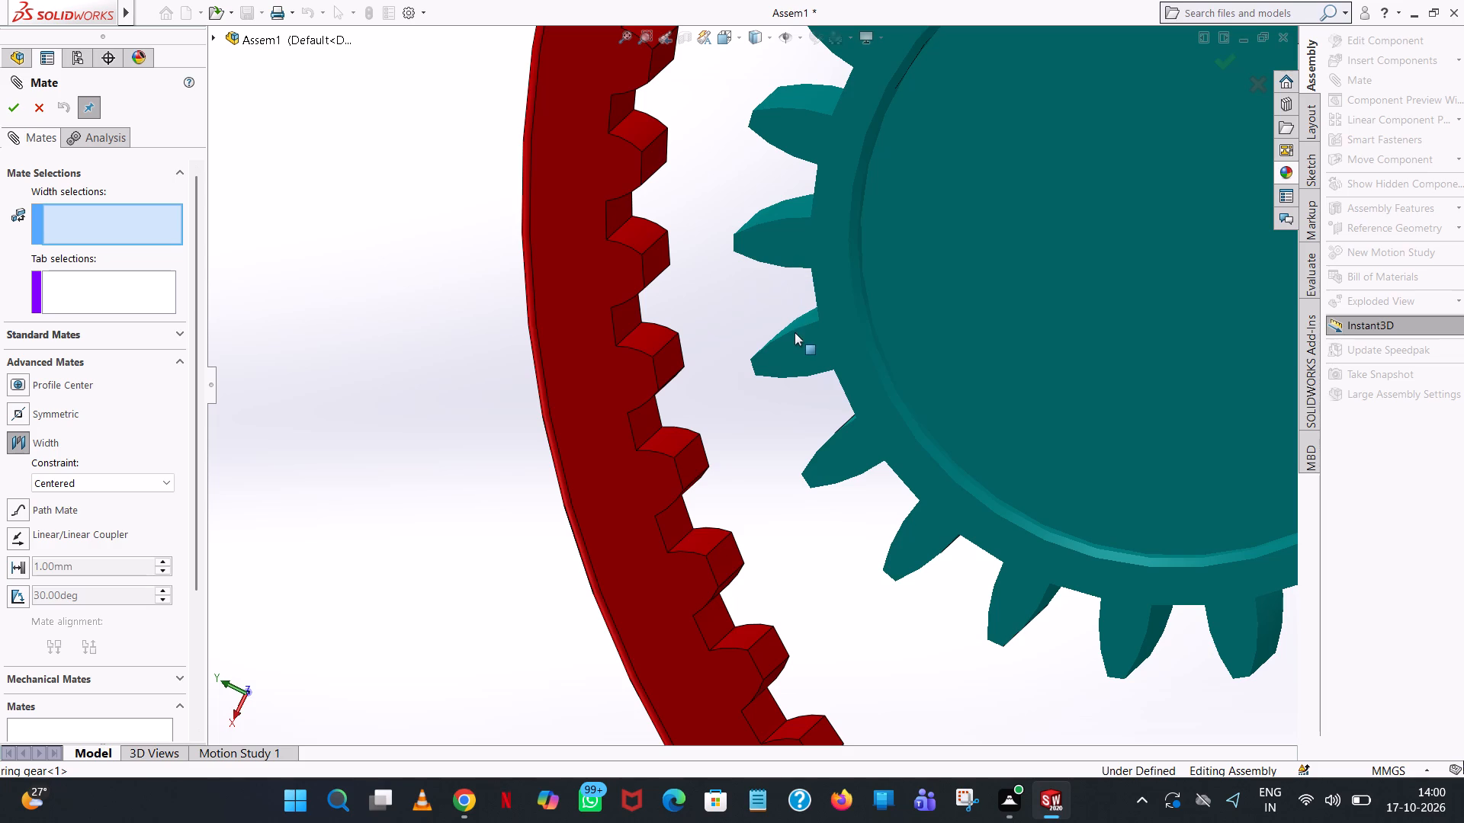
{"action": "middle_click_drag", "start_coordinate": [806, 395], "coordinate": [824, 395]}
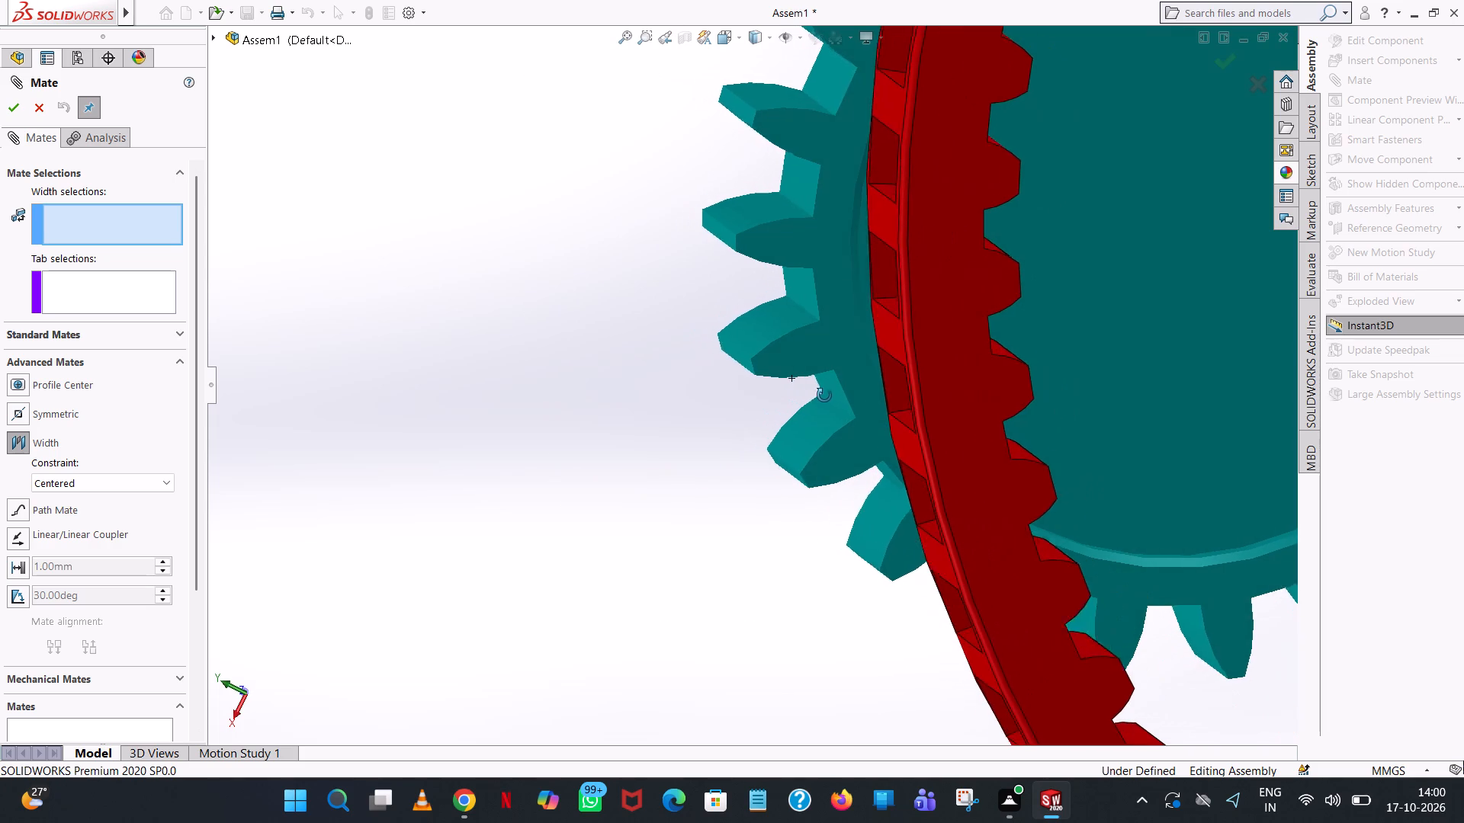
{"action": "middle_click_drag", "start_coordinate": [824, 395], "coordinate": [823, 395]}
{"action": "left_click", "coordinate": [776, 325]}
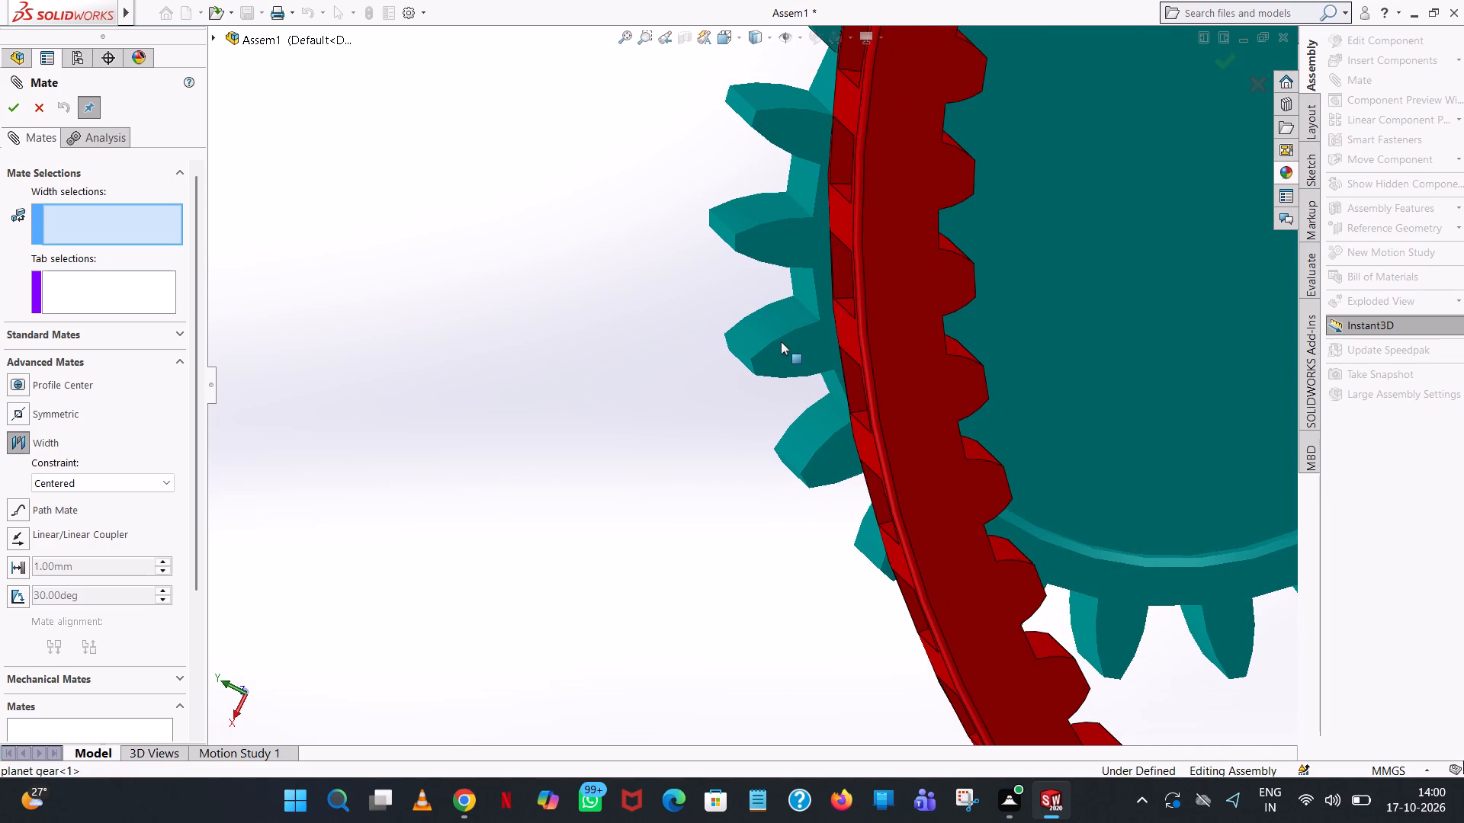
{"action": "left_click", "coordinate": [779, 339]}
{"action": "middle_click_drag", "start_coordinate": [1006, 414], "coordinate": [974, 411]}
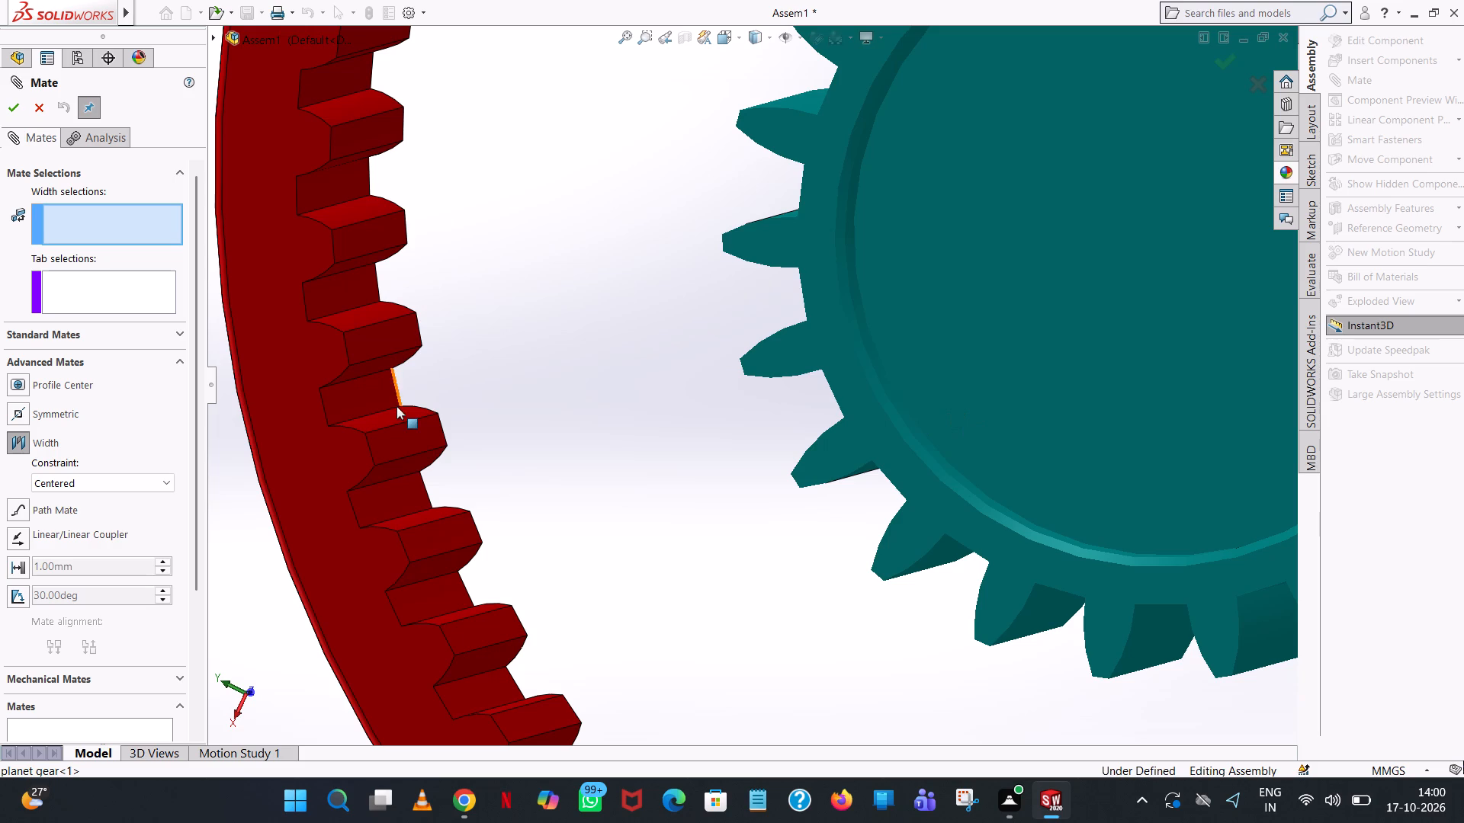
{"action": "left_click", "coordinate": [395, 415]}
{"action": "left_click", "coordinate": [395, 415]}
{"action": "left_click", "coordinate": [395, 451]}
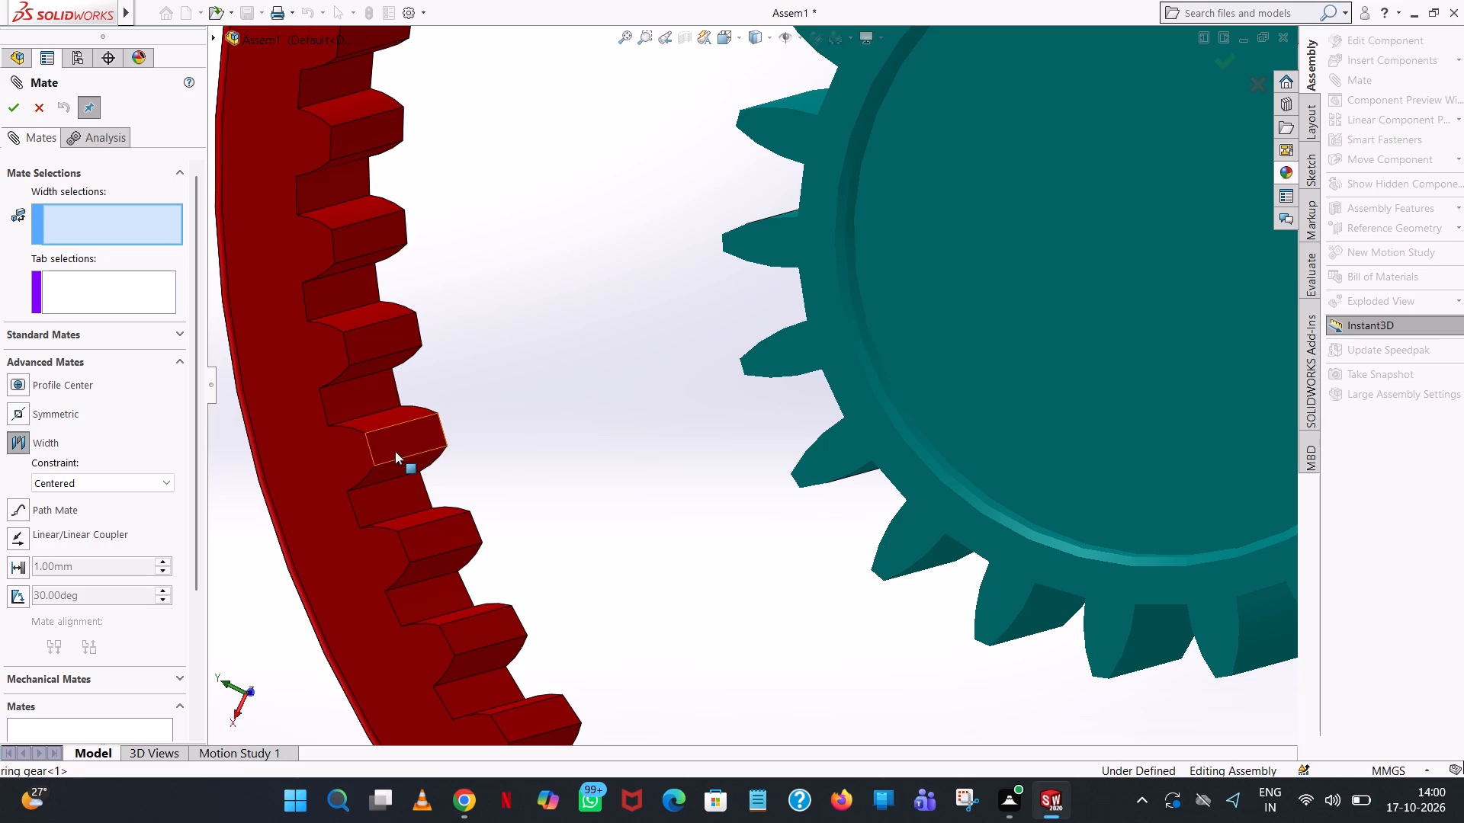
{"action": "left_click", "coordinate": [402, 488]}
{"action": "scroll", "coordinate": [168, 330], "scroll_direction": "up", "scroll_amount": 4}
Pick a ring gear tooth flank as a tab selection and try to add the facing flank across the gap.
{"action": "left_click", "coordinate": [115, 306]}
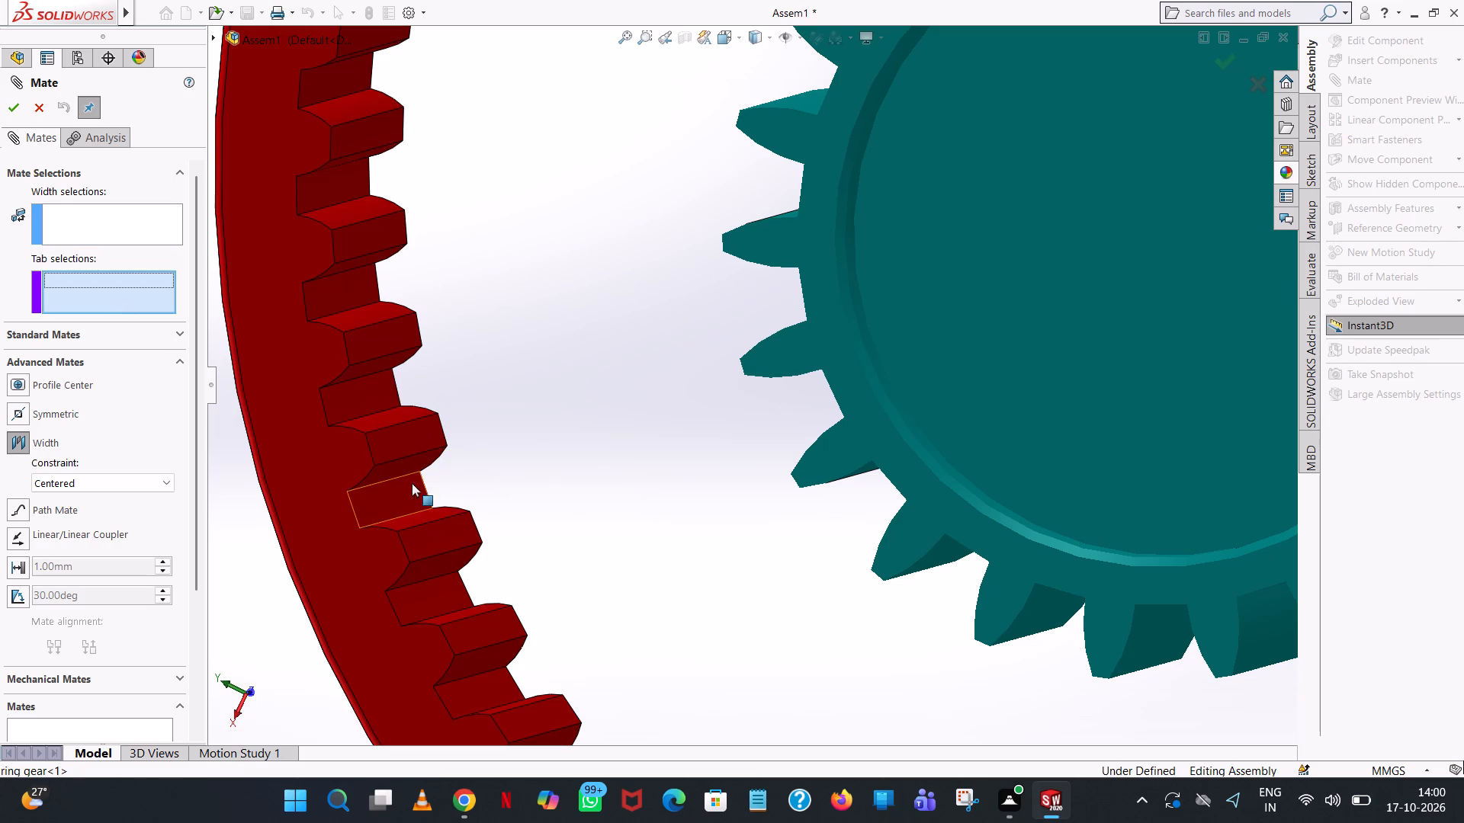
{"action": "left_click", "coordinate": [411, 518]}
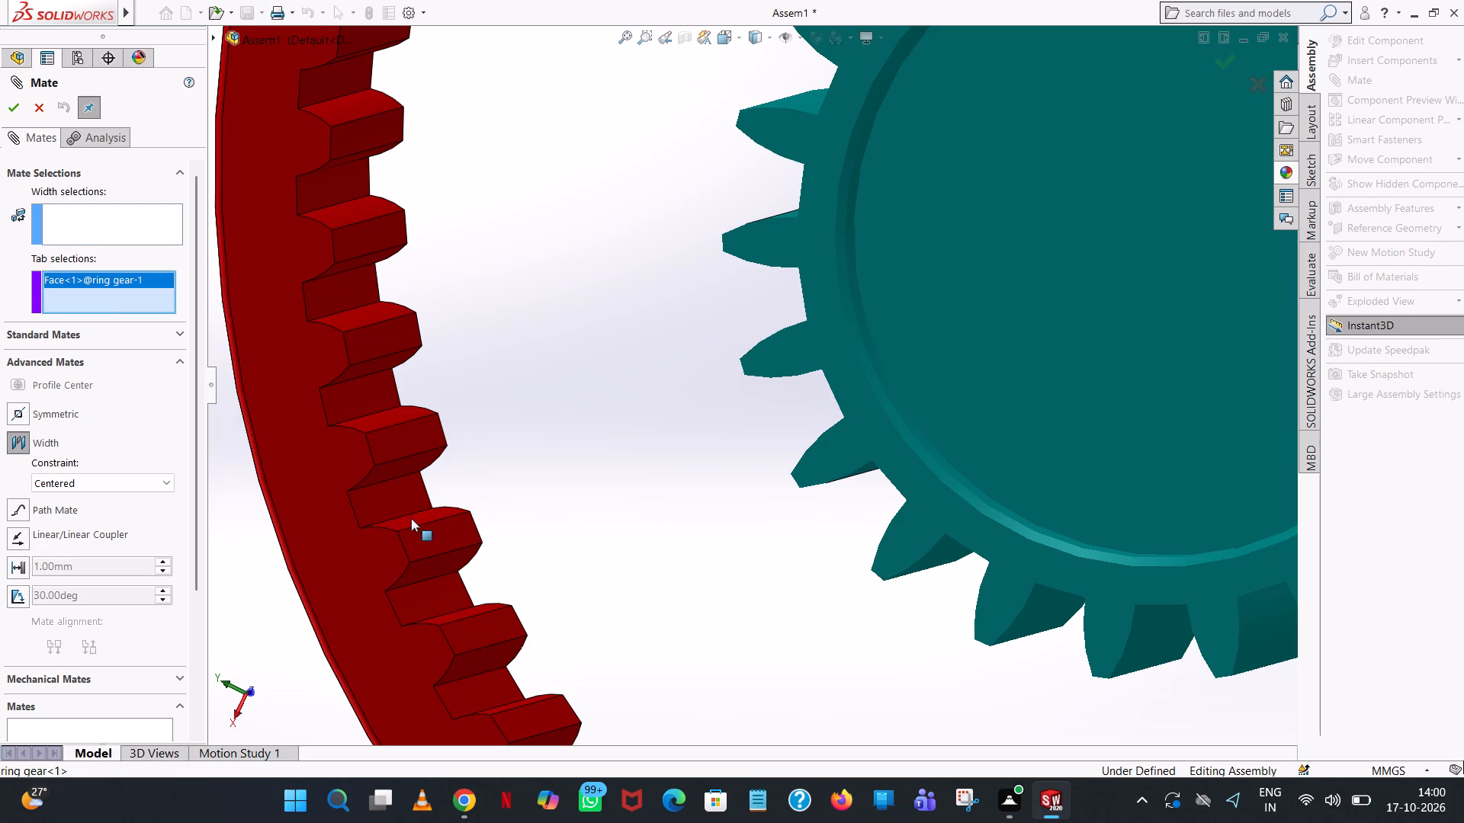
{"action": "left_click", "coordinate": [390, 473]}
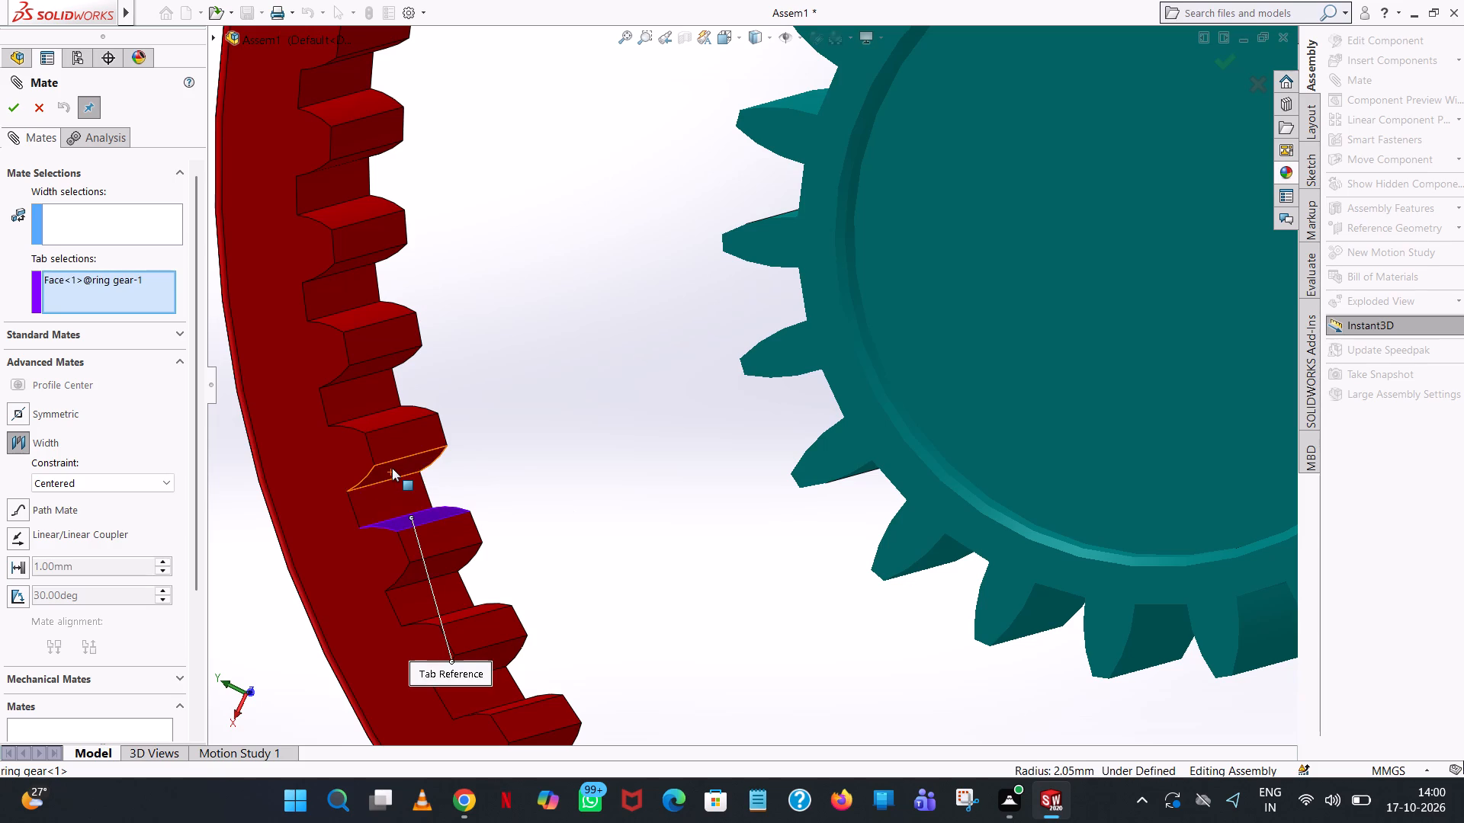
{"action": "left_click", "coordinate": [392, 468]}
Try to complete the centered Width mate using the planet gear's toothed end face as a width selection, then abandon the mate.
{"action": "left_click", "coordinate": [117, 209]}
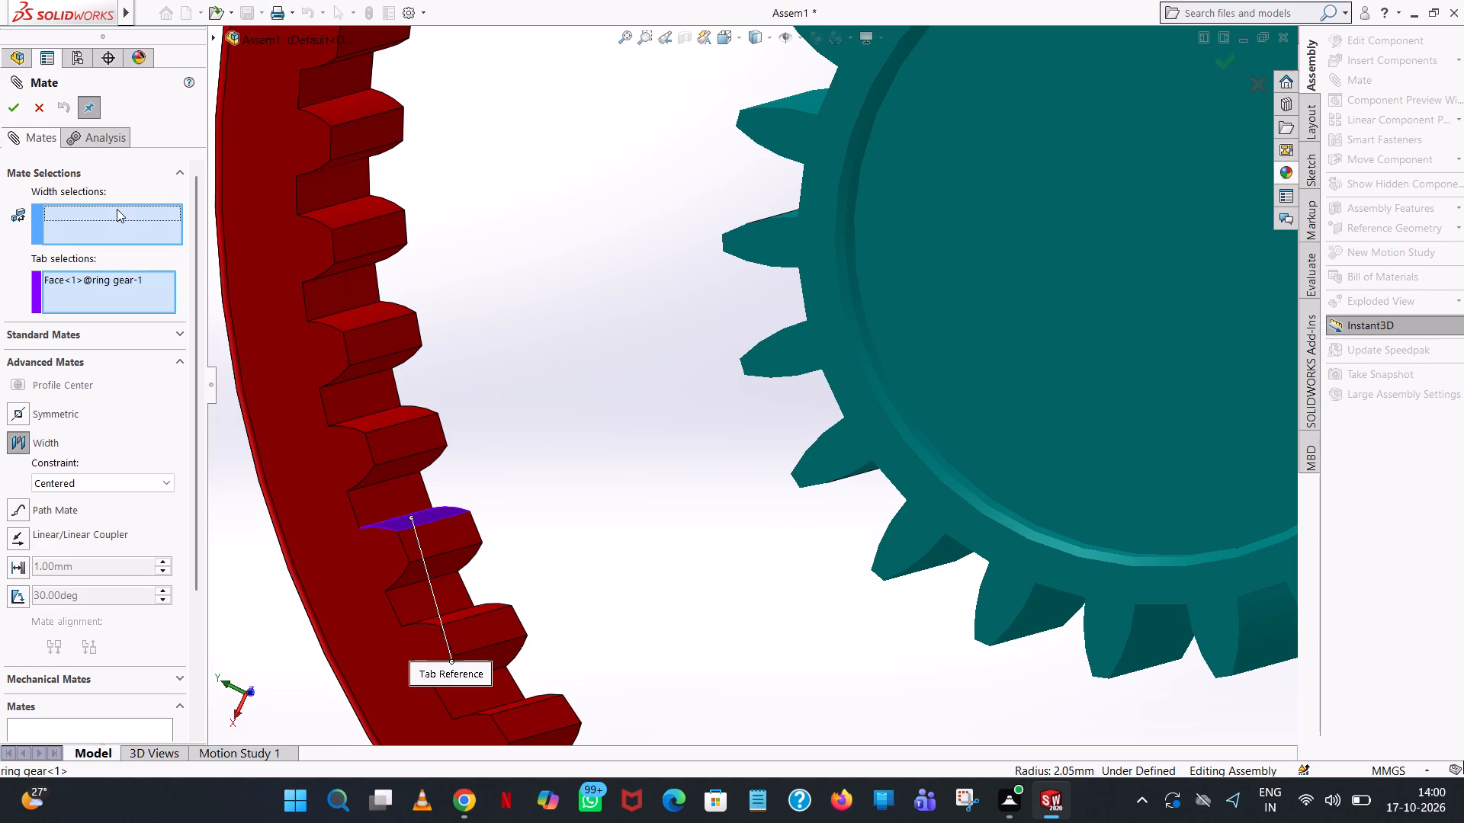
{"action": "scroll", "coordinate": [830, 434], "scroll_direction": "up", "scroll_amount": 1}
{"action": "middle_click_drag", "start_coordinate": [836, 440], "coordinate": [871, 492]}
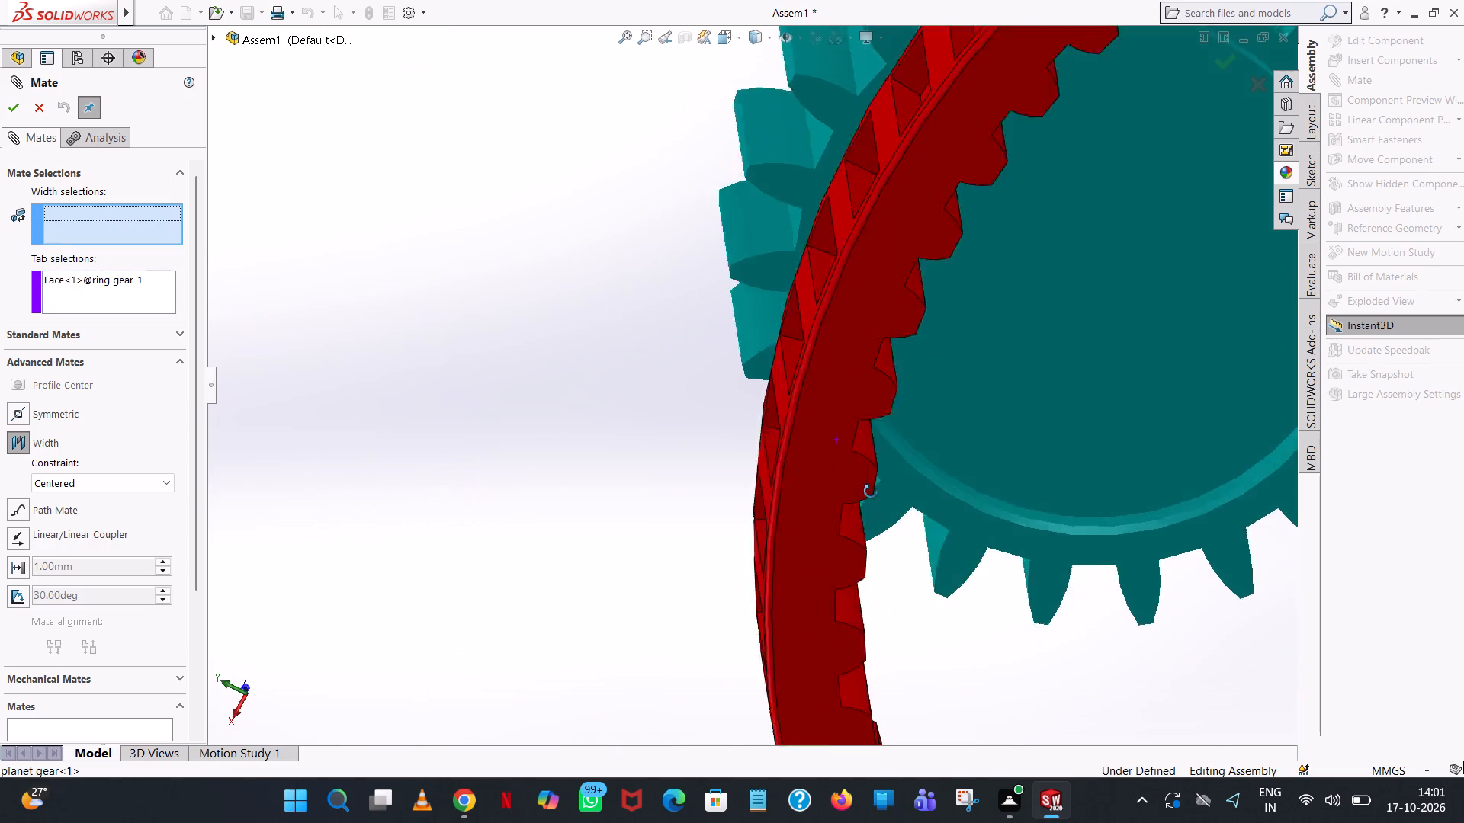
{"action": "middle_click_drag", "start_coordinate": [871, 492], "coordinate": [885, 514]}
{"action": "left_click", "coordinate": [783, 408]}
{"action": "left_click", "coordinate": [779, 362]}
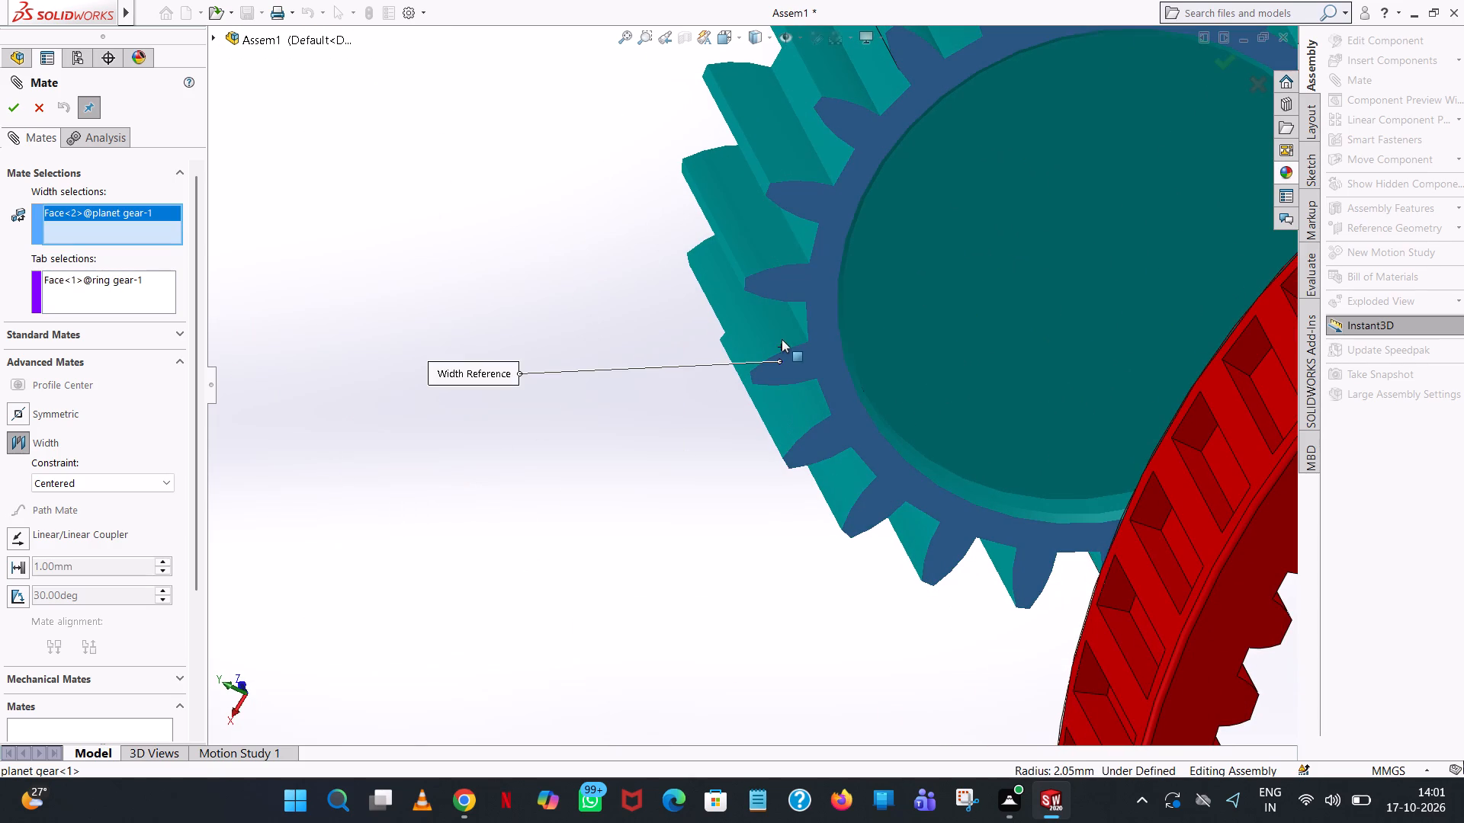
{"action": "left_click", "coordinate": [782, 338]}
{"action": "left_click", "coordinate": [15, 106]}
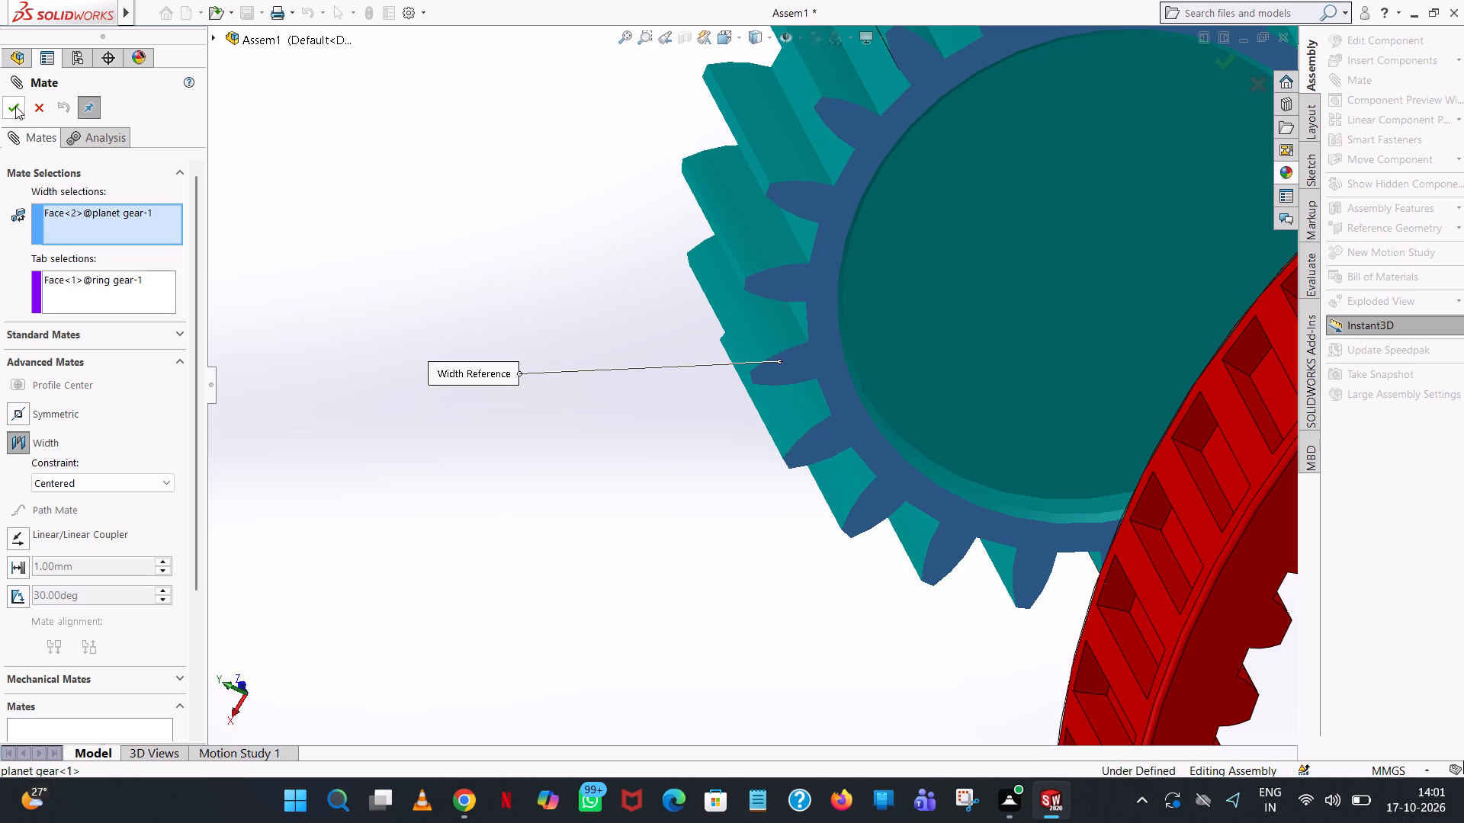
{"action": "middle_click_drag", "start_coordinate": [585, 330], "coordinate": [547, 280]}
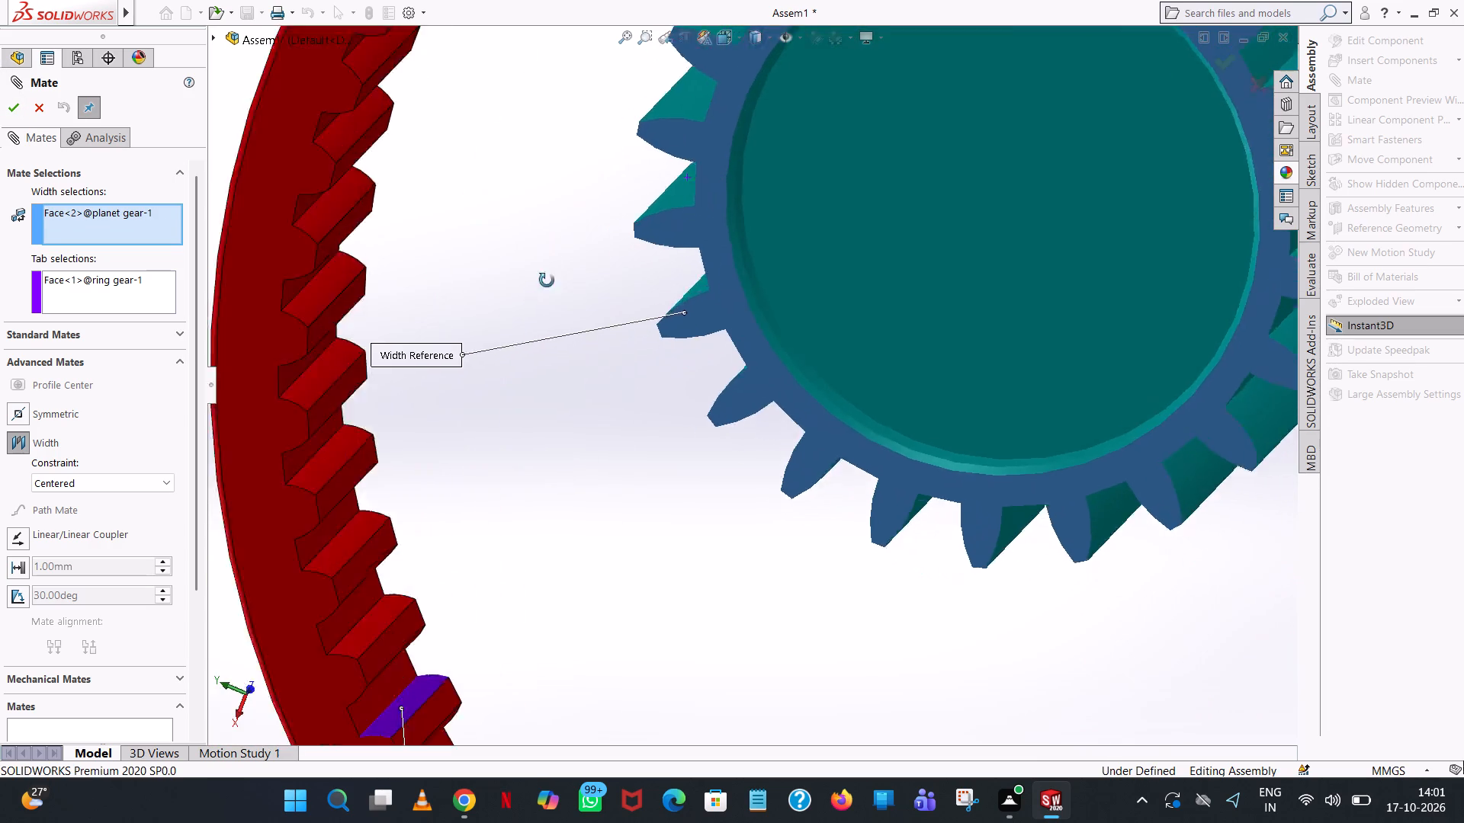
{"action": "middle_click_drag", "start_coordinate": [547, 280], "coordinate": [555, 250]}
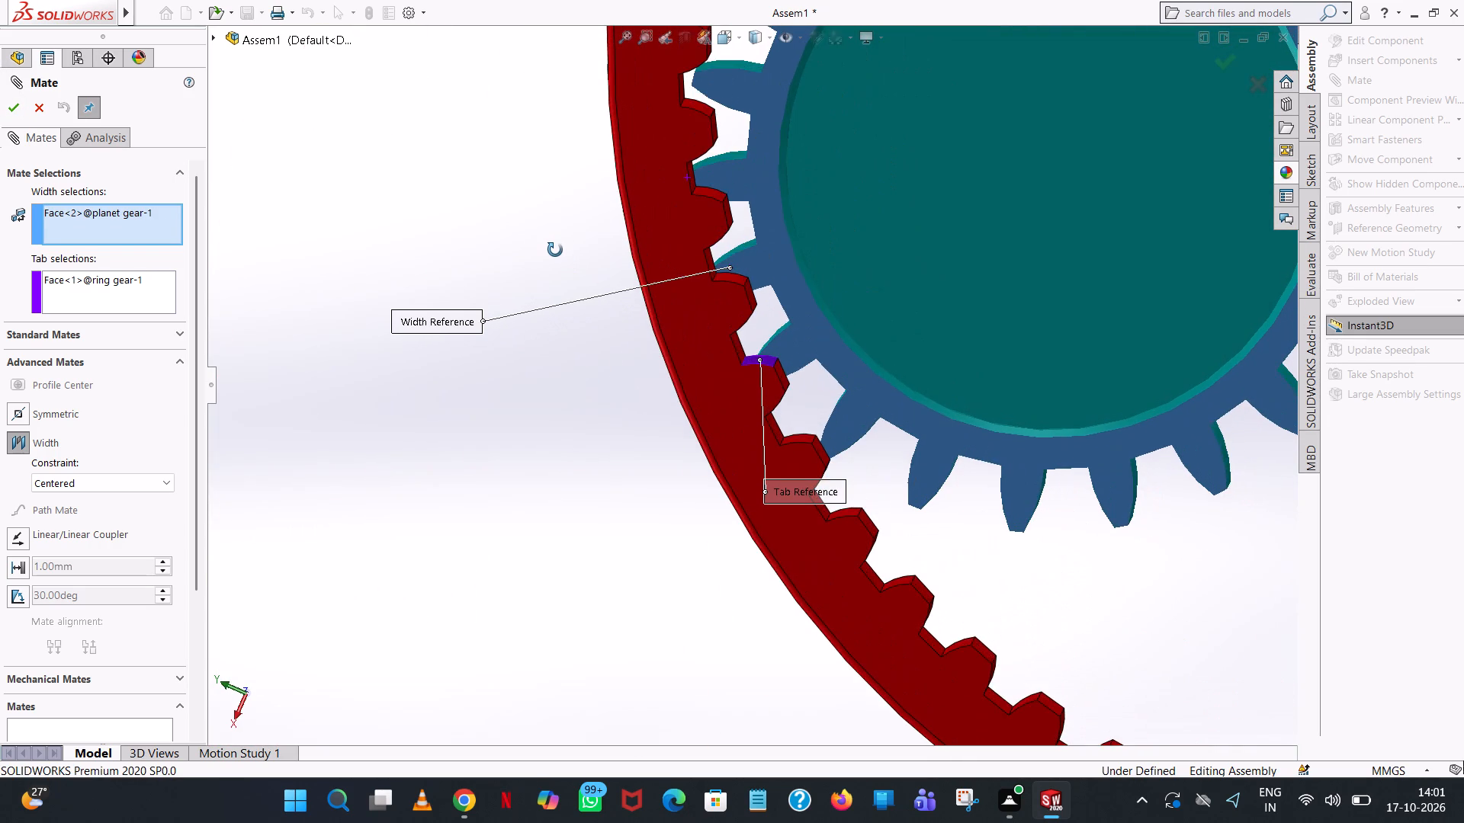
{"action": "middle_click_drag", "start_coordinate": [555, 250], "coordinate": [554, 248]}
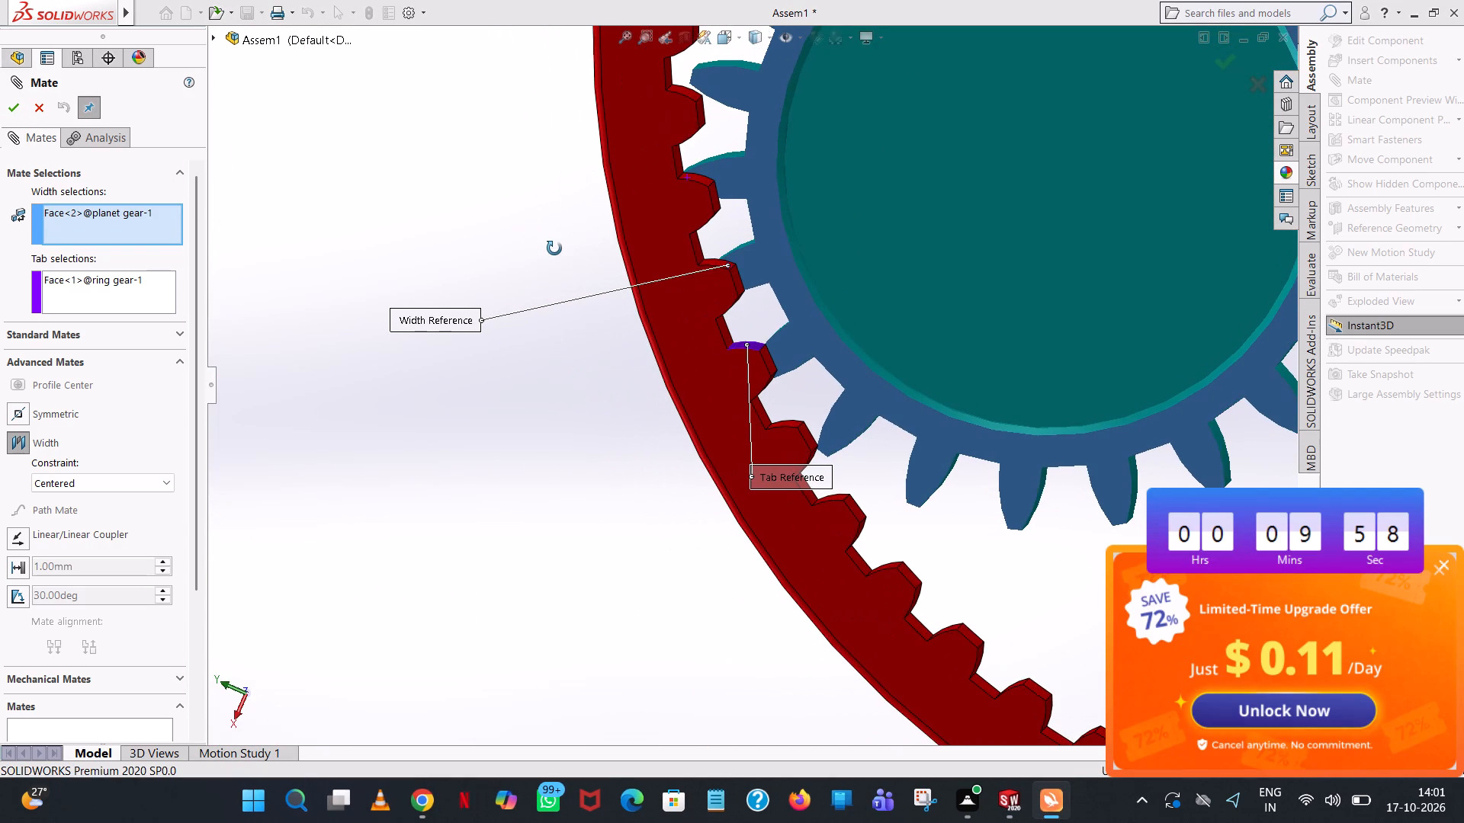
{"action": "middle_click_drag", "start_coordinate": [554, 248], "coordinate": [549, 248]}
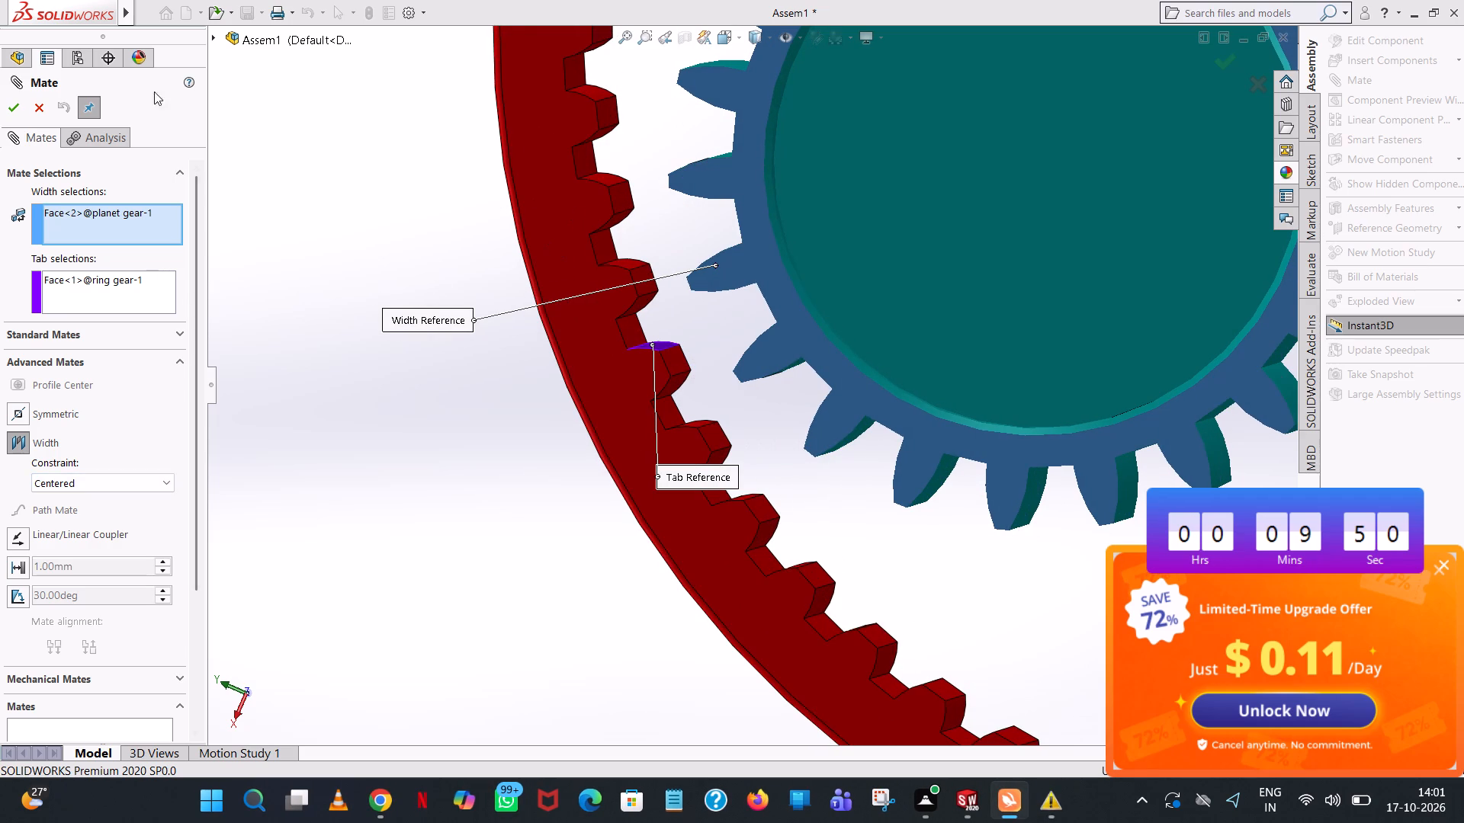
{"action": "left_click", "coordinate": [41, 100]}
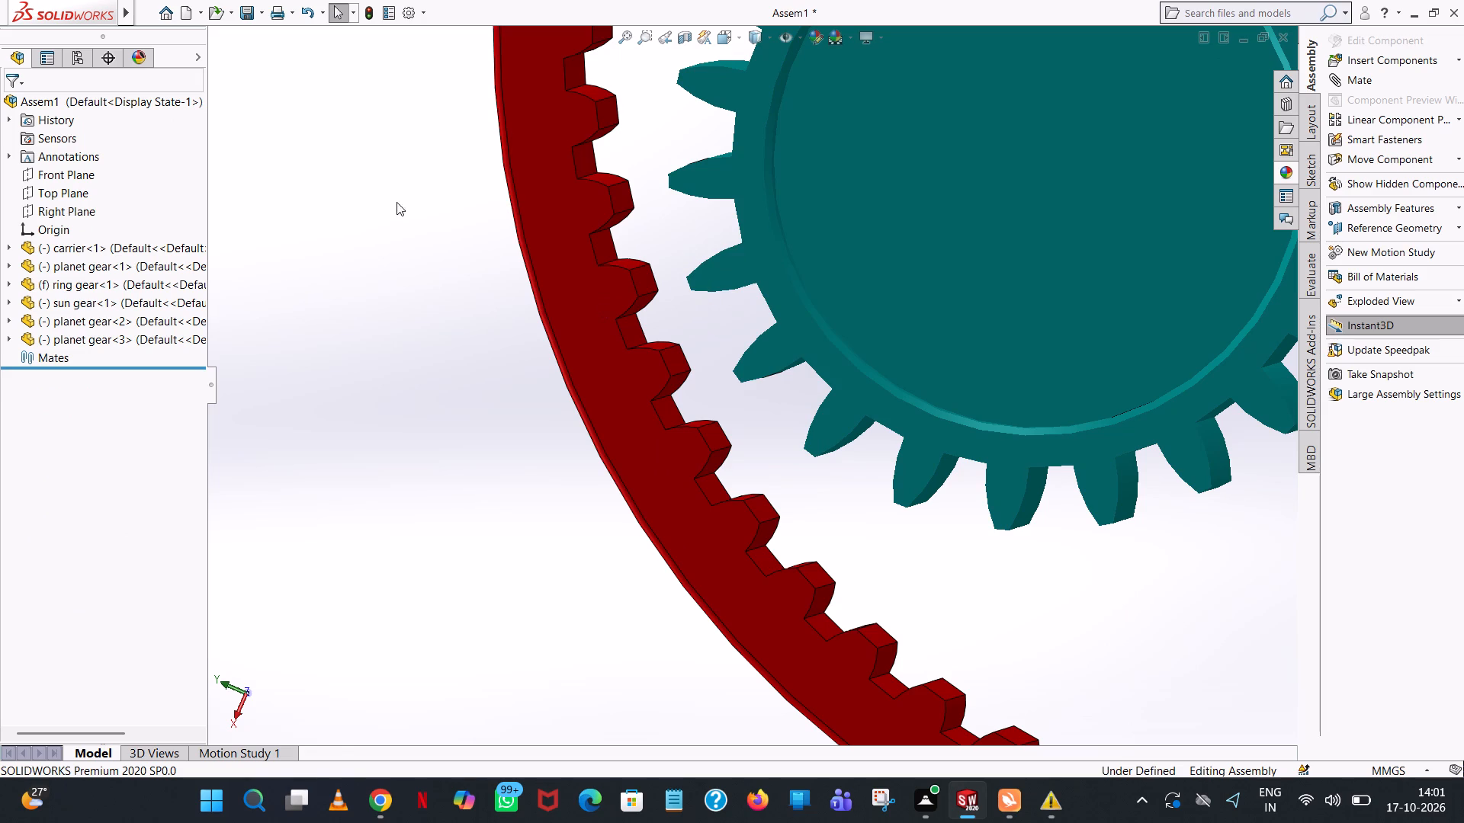
Add a concentric mate between a tooth-gap floor face of the ring gear and a tooth tip face of the first planet gear.
{"action": "left_click", "coordinate": [73, 354]}
{"action": "left_click", "coordinate": [62, 357]}
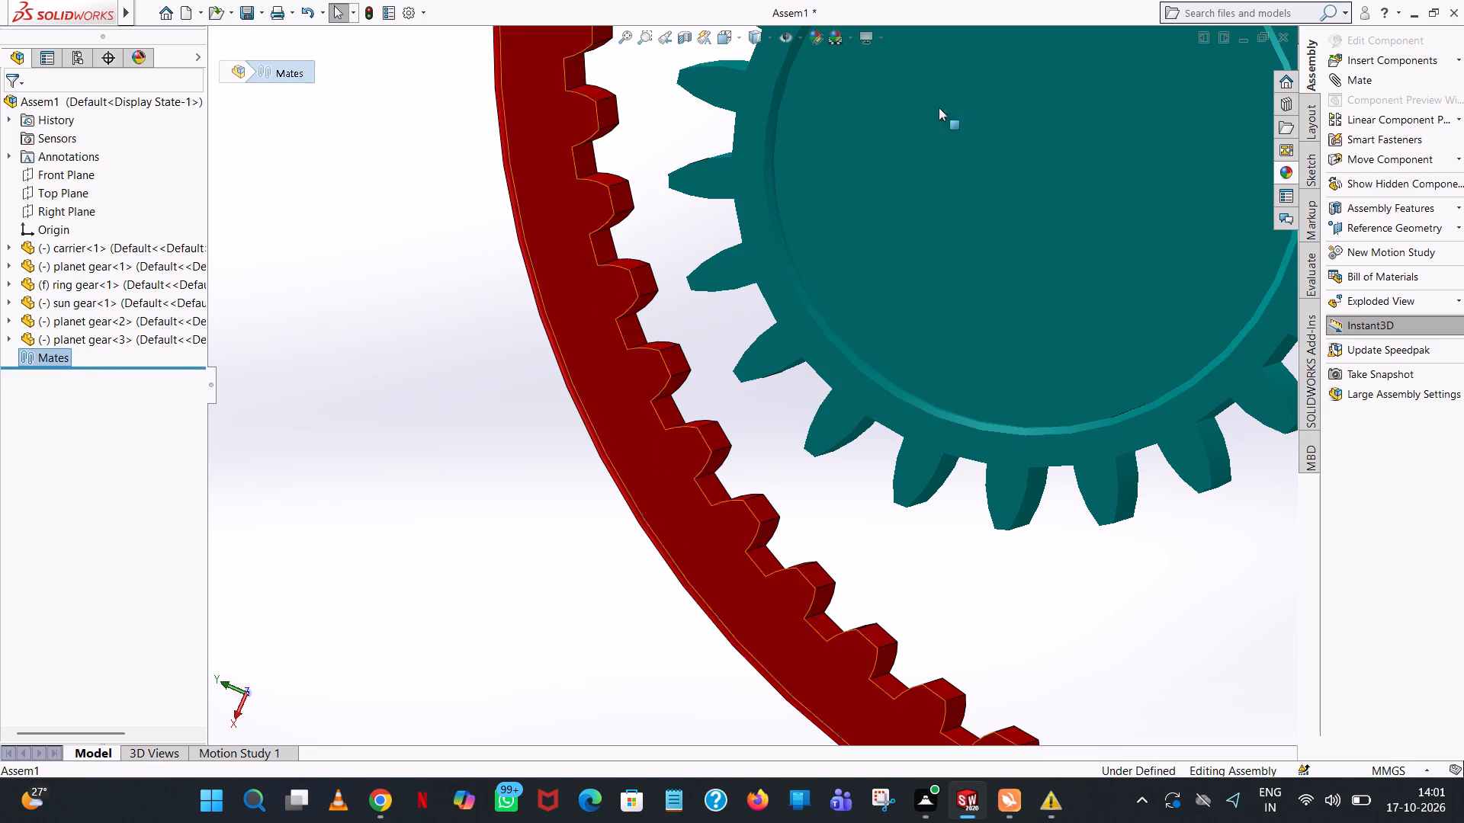
{"action": "left_click", "coordinate": [1350, 72]}
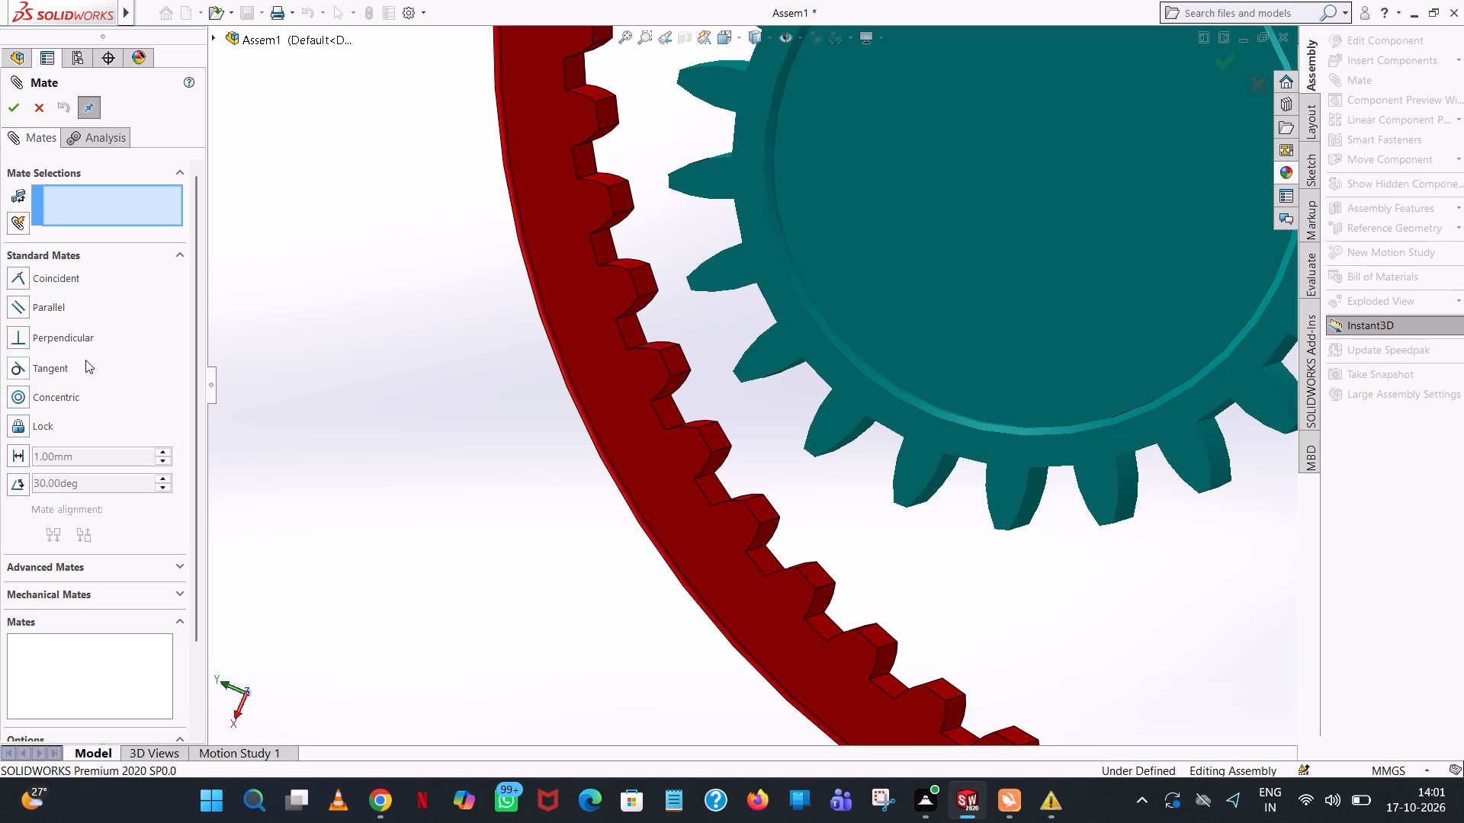
{"action": "left_click", "coordinate": [43, 397]}
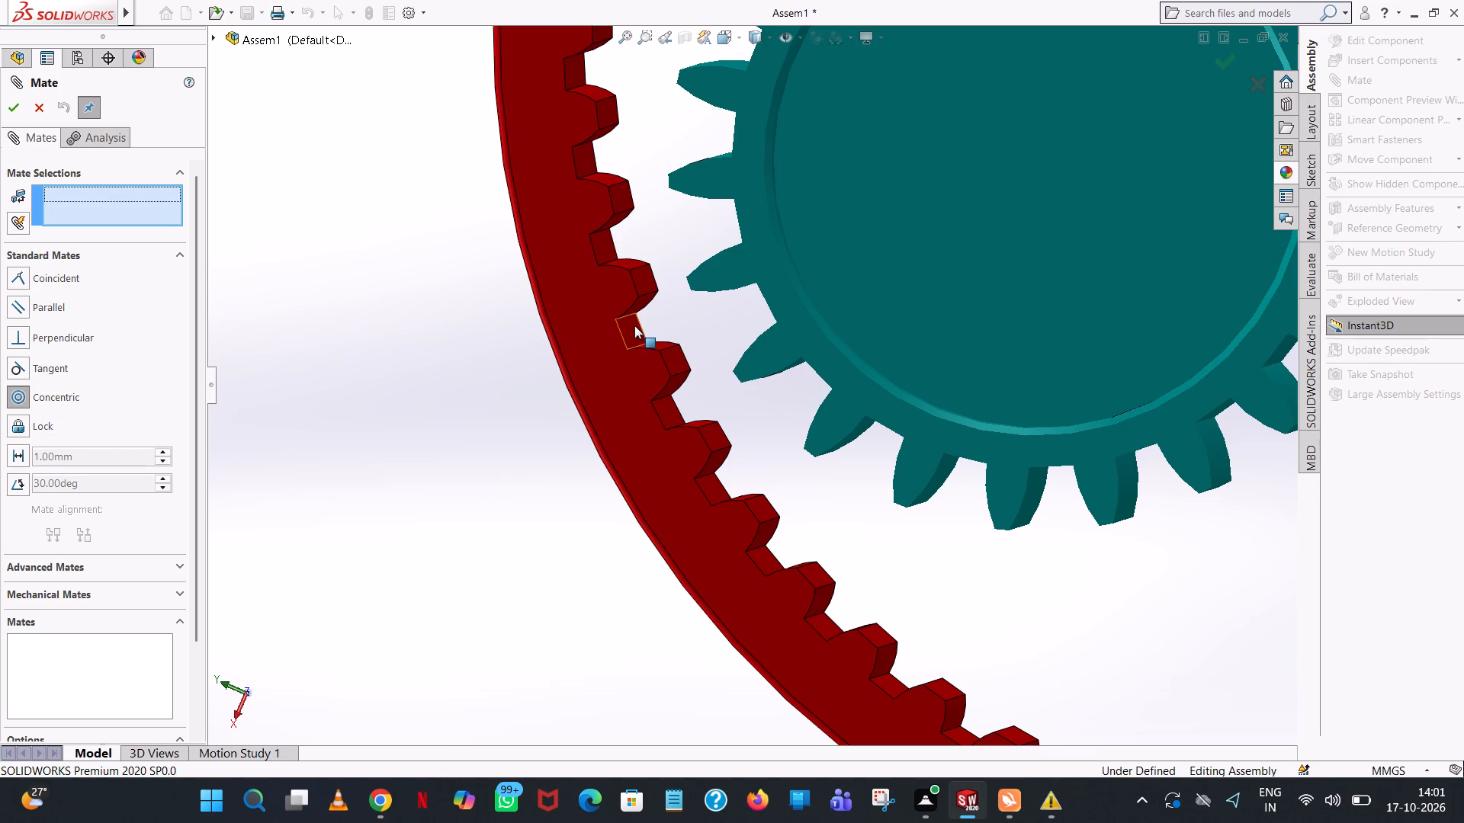
{"action": "left_click", "coordinate": [634, 325]}
{"action": "middle_click", "coordinate": [681, 315]}
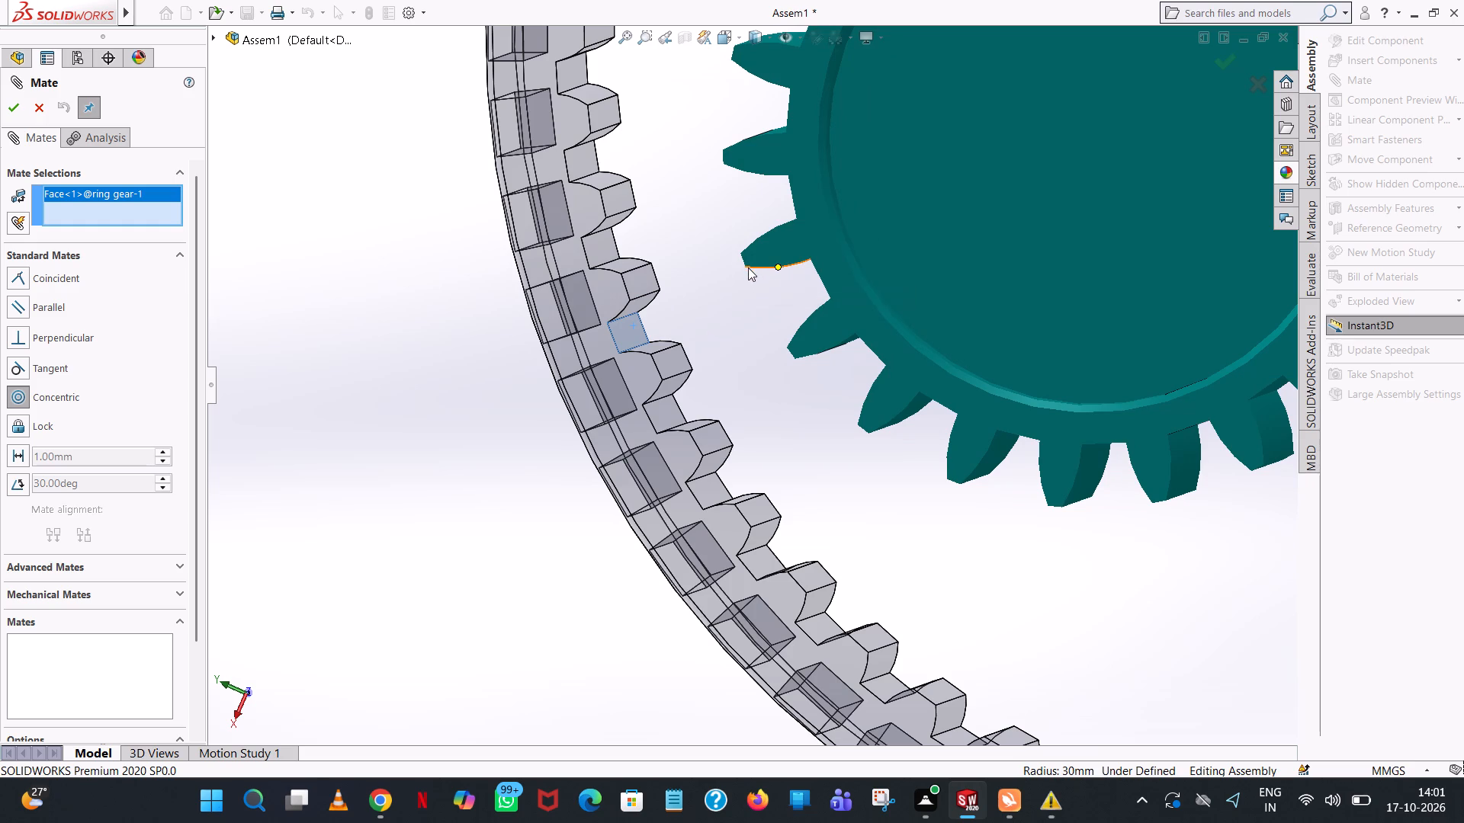
{"action": "scroll", "coordinate": [748, 267], "scroll_direction": "down", "scroll_amount": 4}
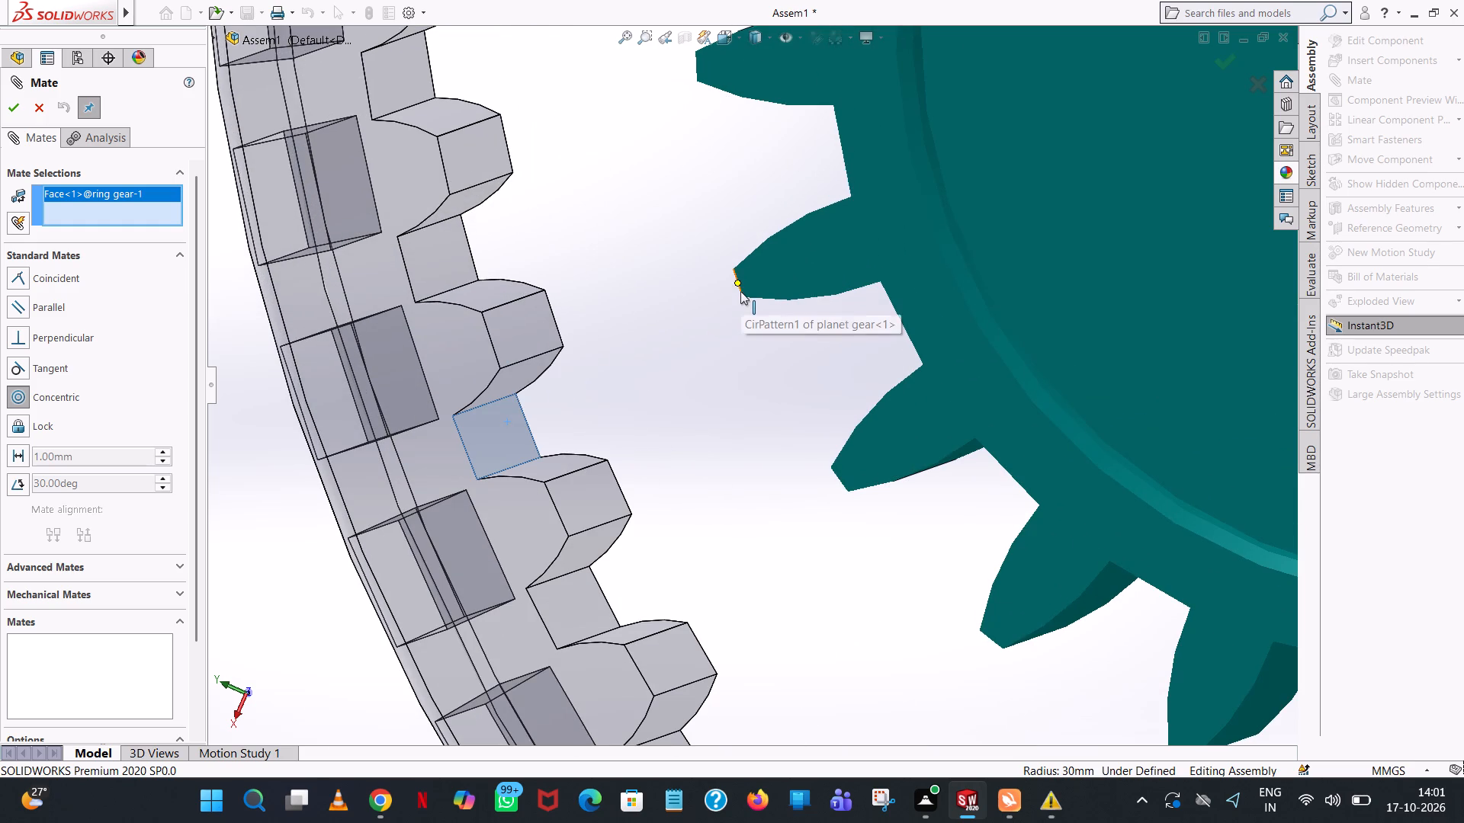
{"action": "scroll", "coordinate": [740, 292], "scroll_direction": "down", "scroll_amount": 7}
{"action": "middle_click_drag", "start_coordinate": [746, 298], "coordinate": [791, 301]}
{"action": "middle_click_drag", "start_coordinate": [791, 301], "coordinate": [782, 304]}
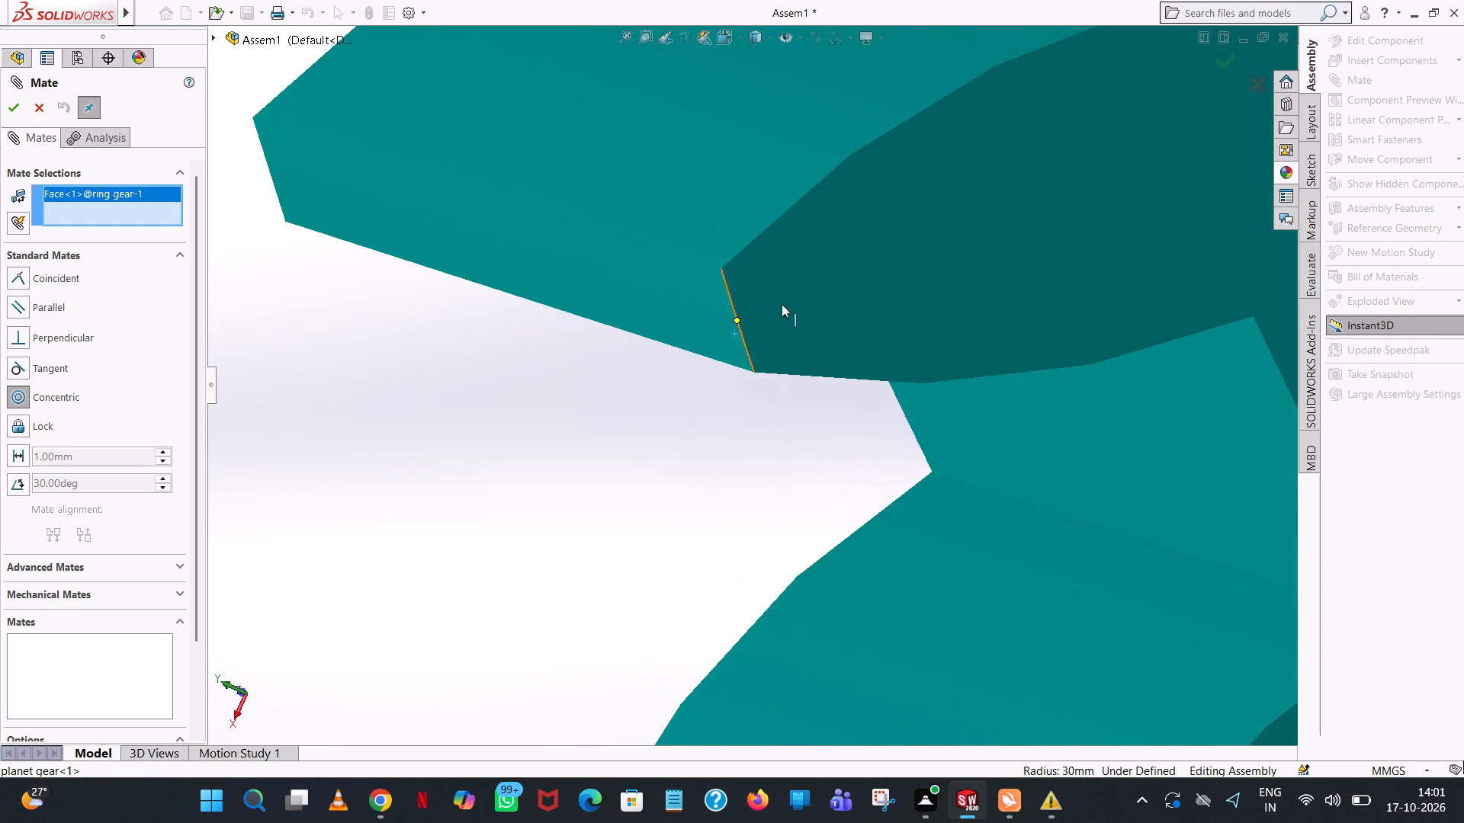
{"action": "left_click", "coordinate": [710, 312]}
{"action": "scroll", "coordinate": [730, 309], "scroll_direction": "up", "scroll_amount": 3}
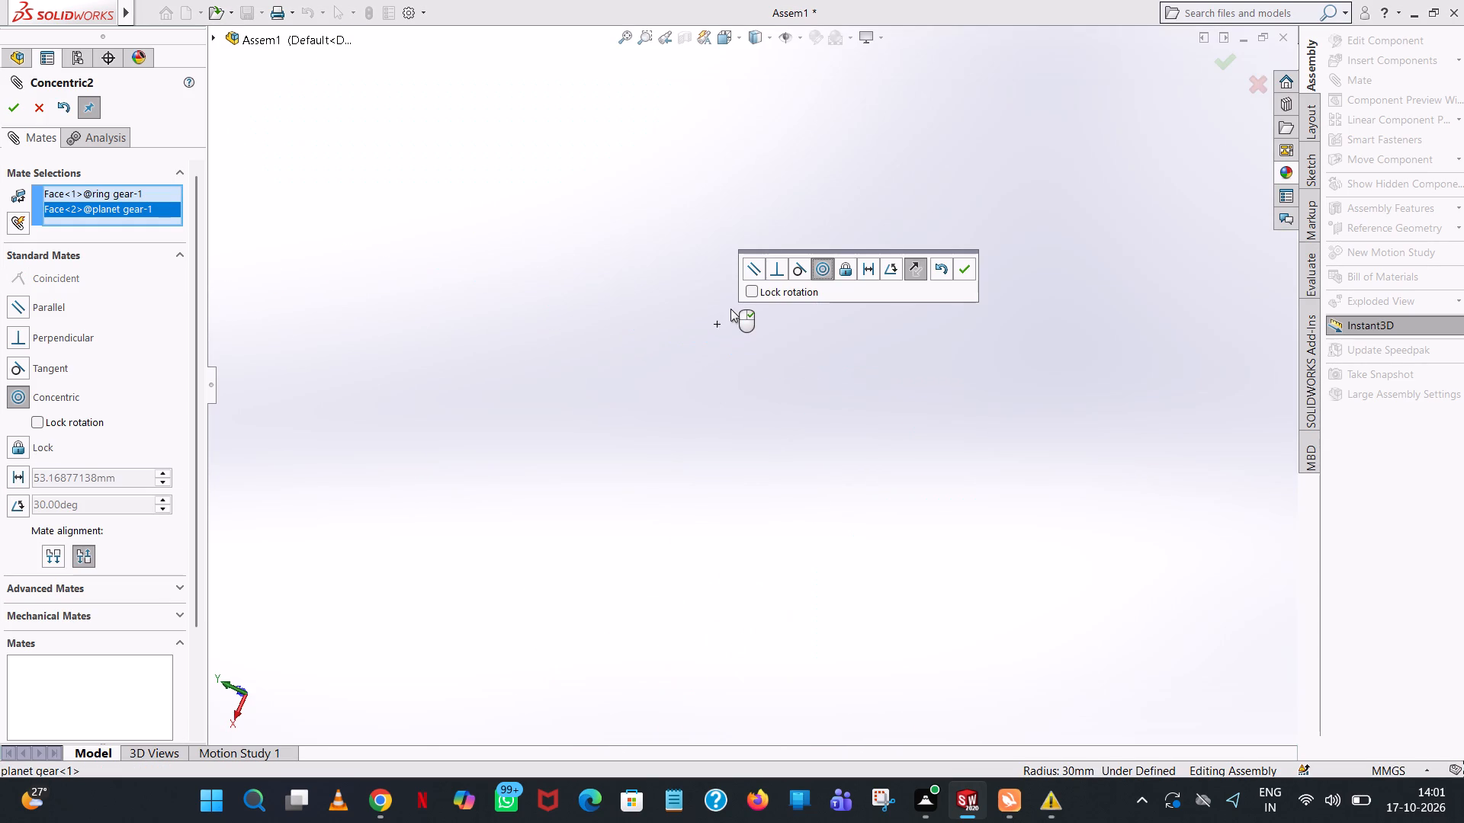
{"action": "scroll", "coordinate": [730, 309], "scroll_direction": "up", "scroll_amount": 4}
{"action": "left_click", "coordinate": [957, 268]}
{"action": "scroll", "coordinate": [968, 292], "scroll_direction": "up", "scroll_amount": 16}
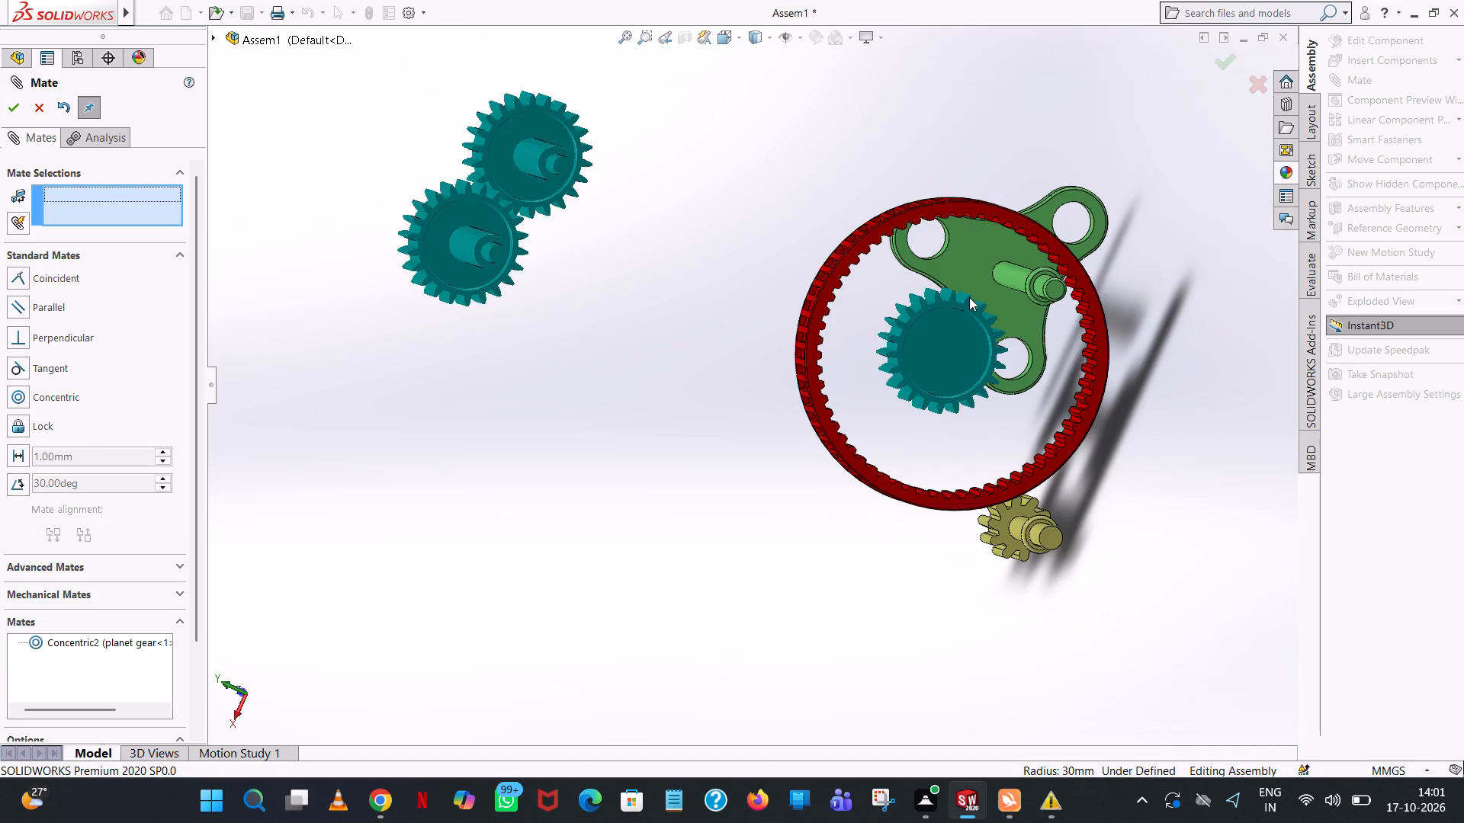
Move the first planet gear around relative to the ring gear to check how the concentric mate constrains it.
{"action": "middle_click_drag", "start_coordinate": [985, 363], "coordinate": [965, 343]}
{"action": "left_click_drag", "start_coordinate": [892, 365], "coordinate": [893, 401]}
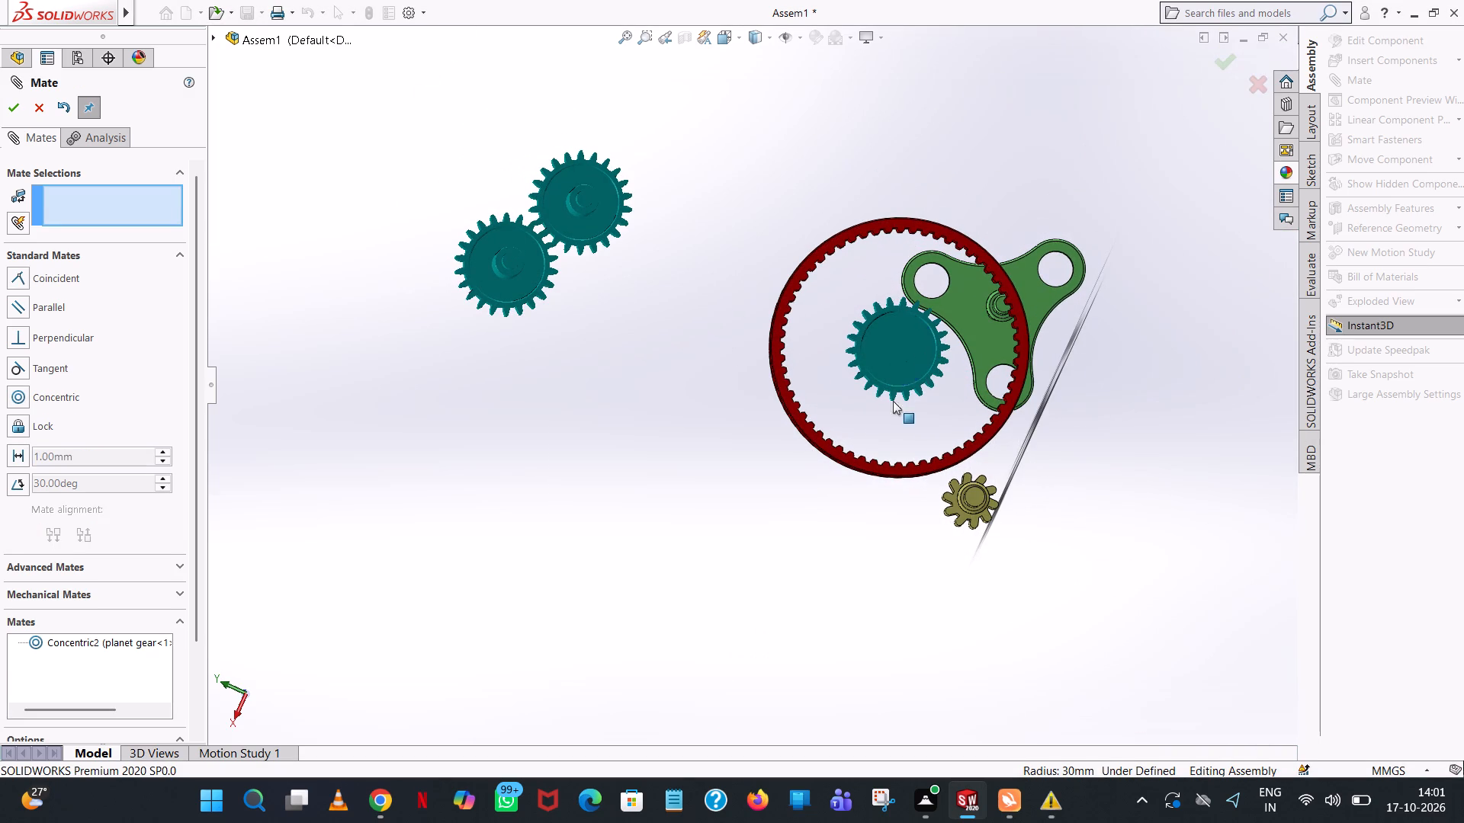
{"action": "left_click_drag", "start_coordinate": [893, 401], "coordinate": [868, 379]}
{"action": "scroll", "coordinate": [837, 408], "scroll_direction": "down", "scroll_amount": 8}
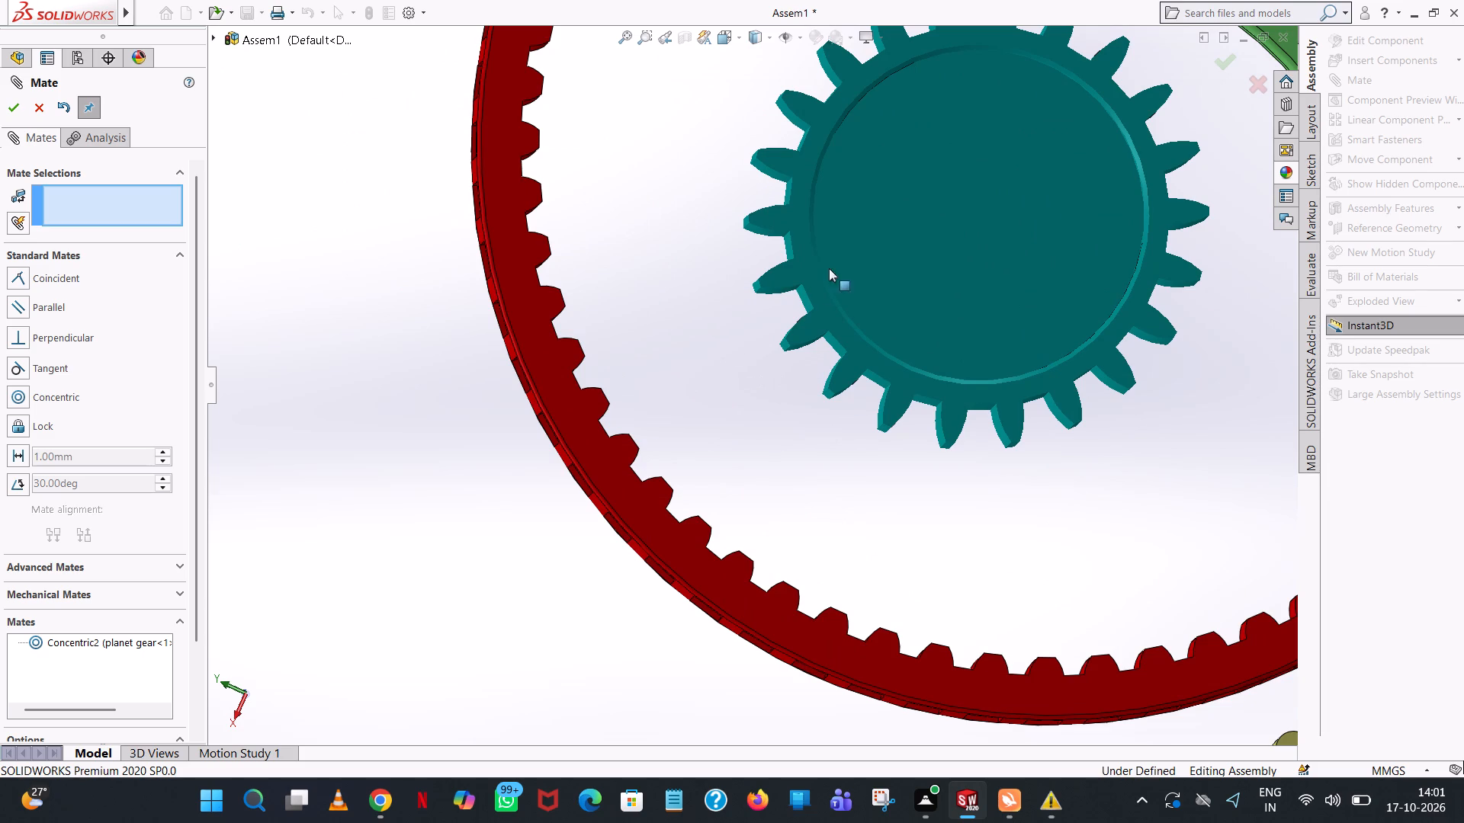
{"action": "left_click_drag", "start_coordinate": [812, 276], "coordinate": [694, 392]}
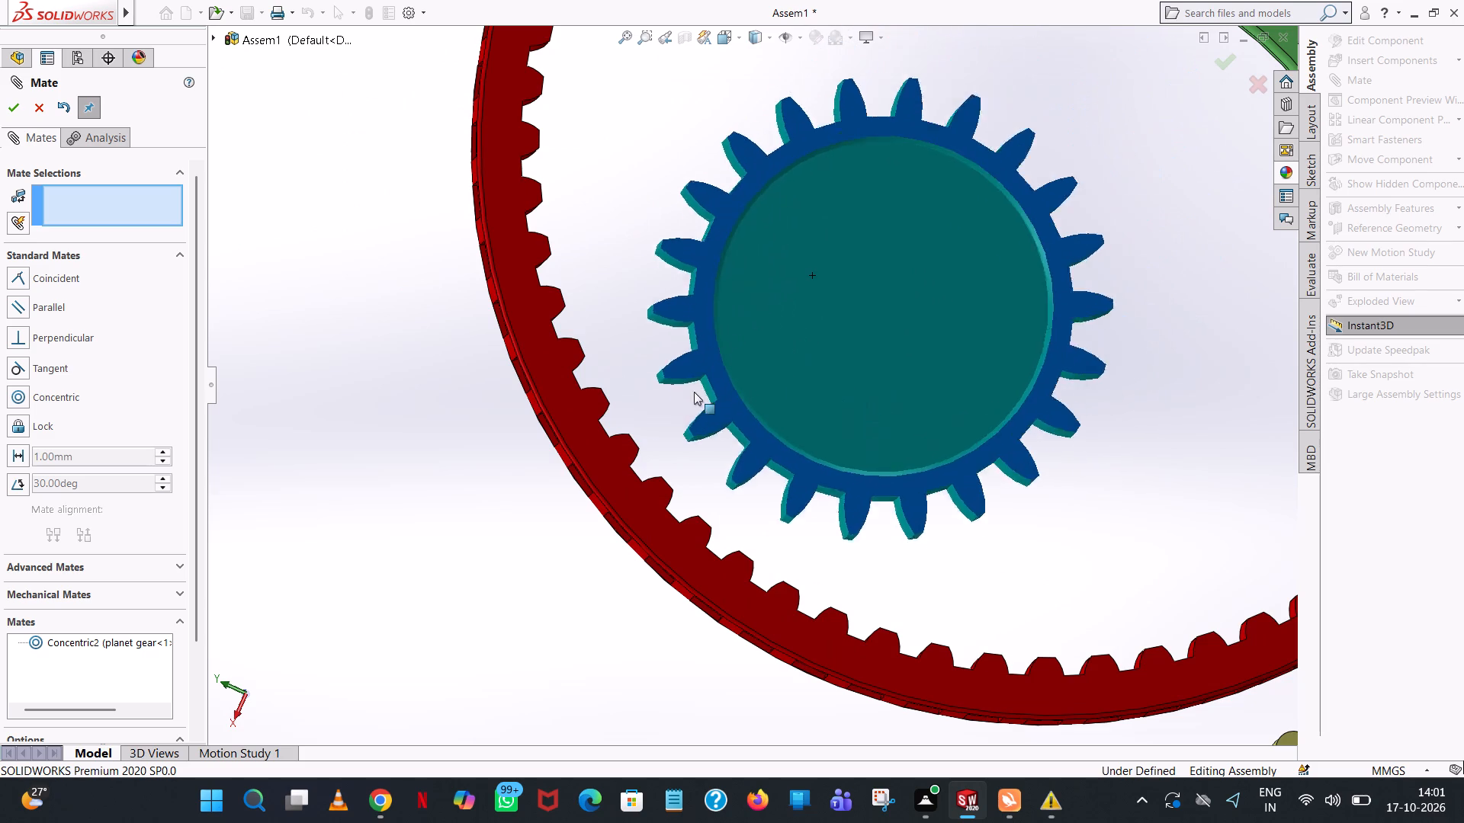
{"action": "left_click_drag", "start_coordinate": [694, 392], "coordinate": [574, 487]}
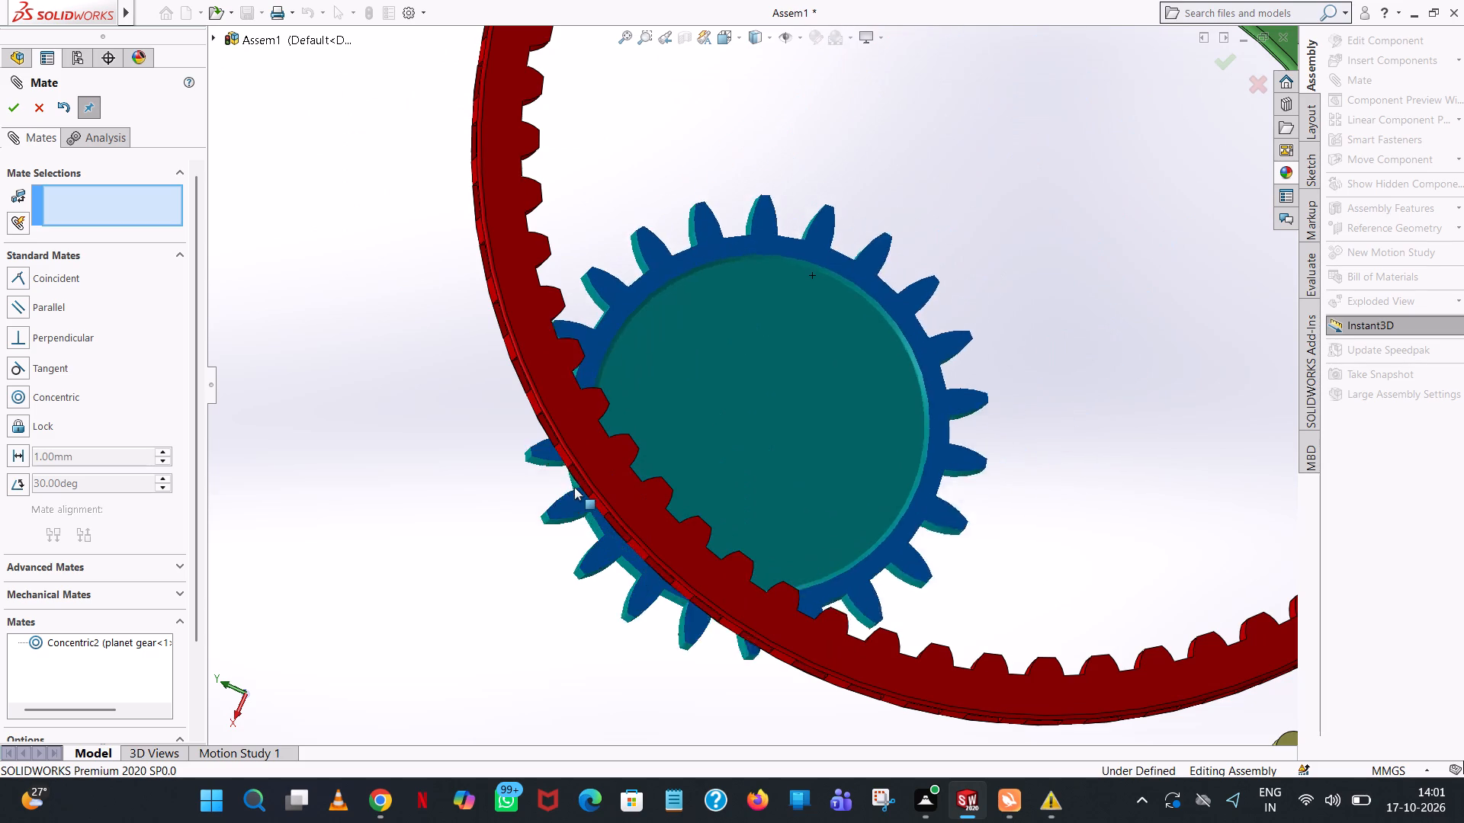
{"action": "left_click_drag", "start_coordinate": [574, 487], "coordinate": [723, 386]}
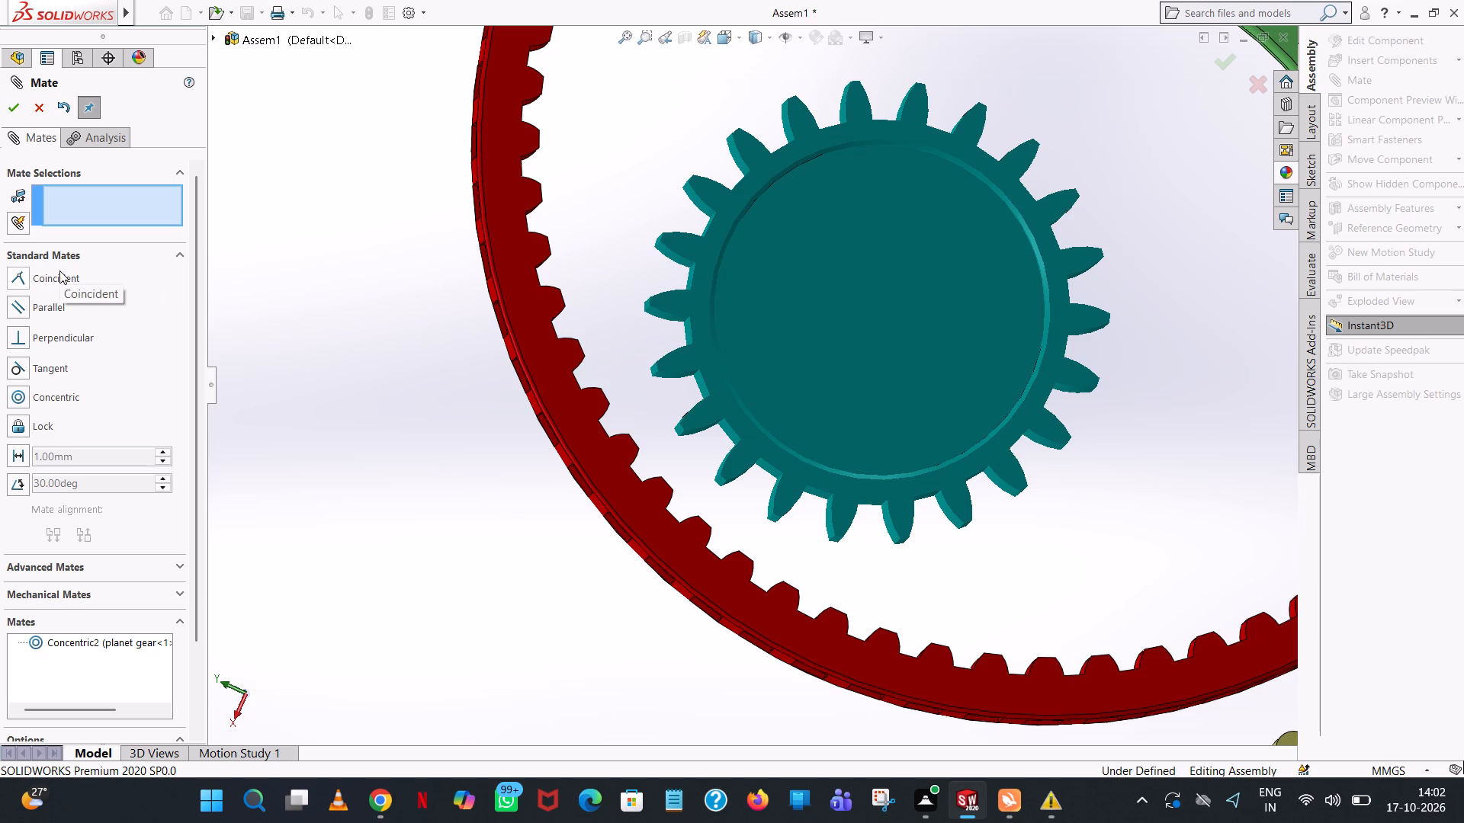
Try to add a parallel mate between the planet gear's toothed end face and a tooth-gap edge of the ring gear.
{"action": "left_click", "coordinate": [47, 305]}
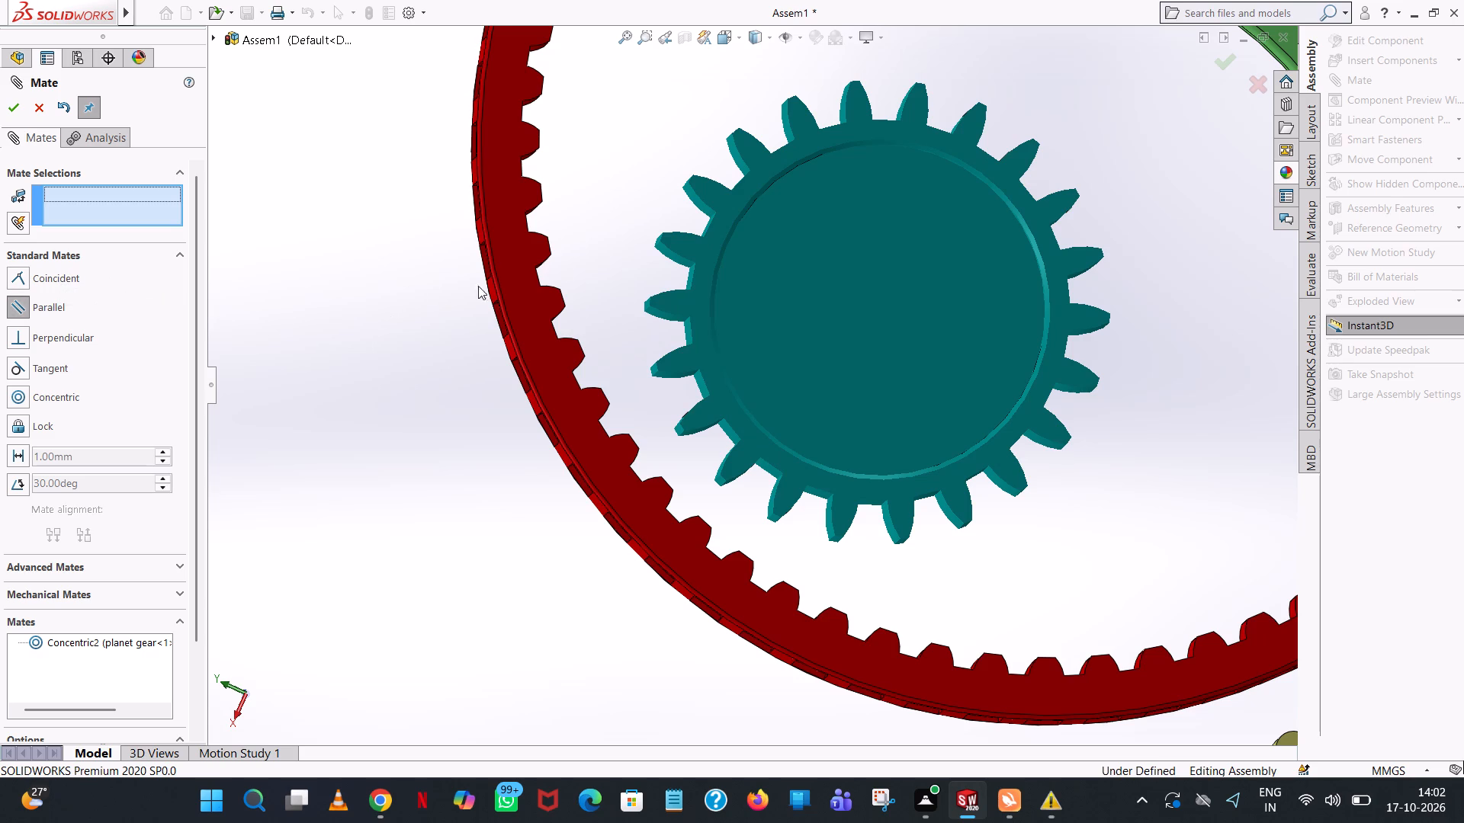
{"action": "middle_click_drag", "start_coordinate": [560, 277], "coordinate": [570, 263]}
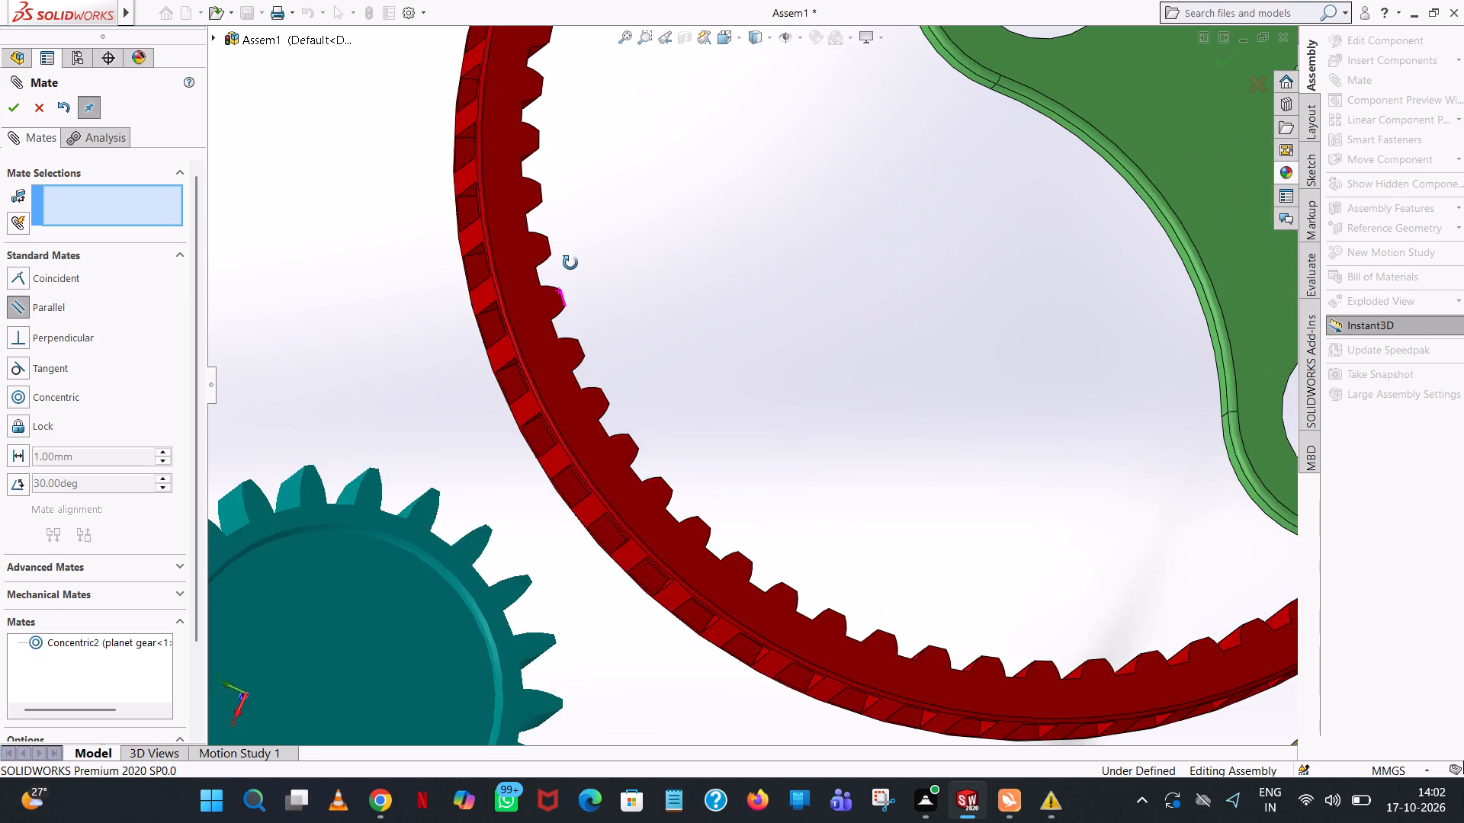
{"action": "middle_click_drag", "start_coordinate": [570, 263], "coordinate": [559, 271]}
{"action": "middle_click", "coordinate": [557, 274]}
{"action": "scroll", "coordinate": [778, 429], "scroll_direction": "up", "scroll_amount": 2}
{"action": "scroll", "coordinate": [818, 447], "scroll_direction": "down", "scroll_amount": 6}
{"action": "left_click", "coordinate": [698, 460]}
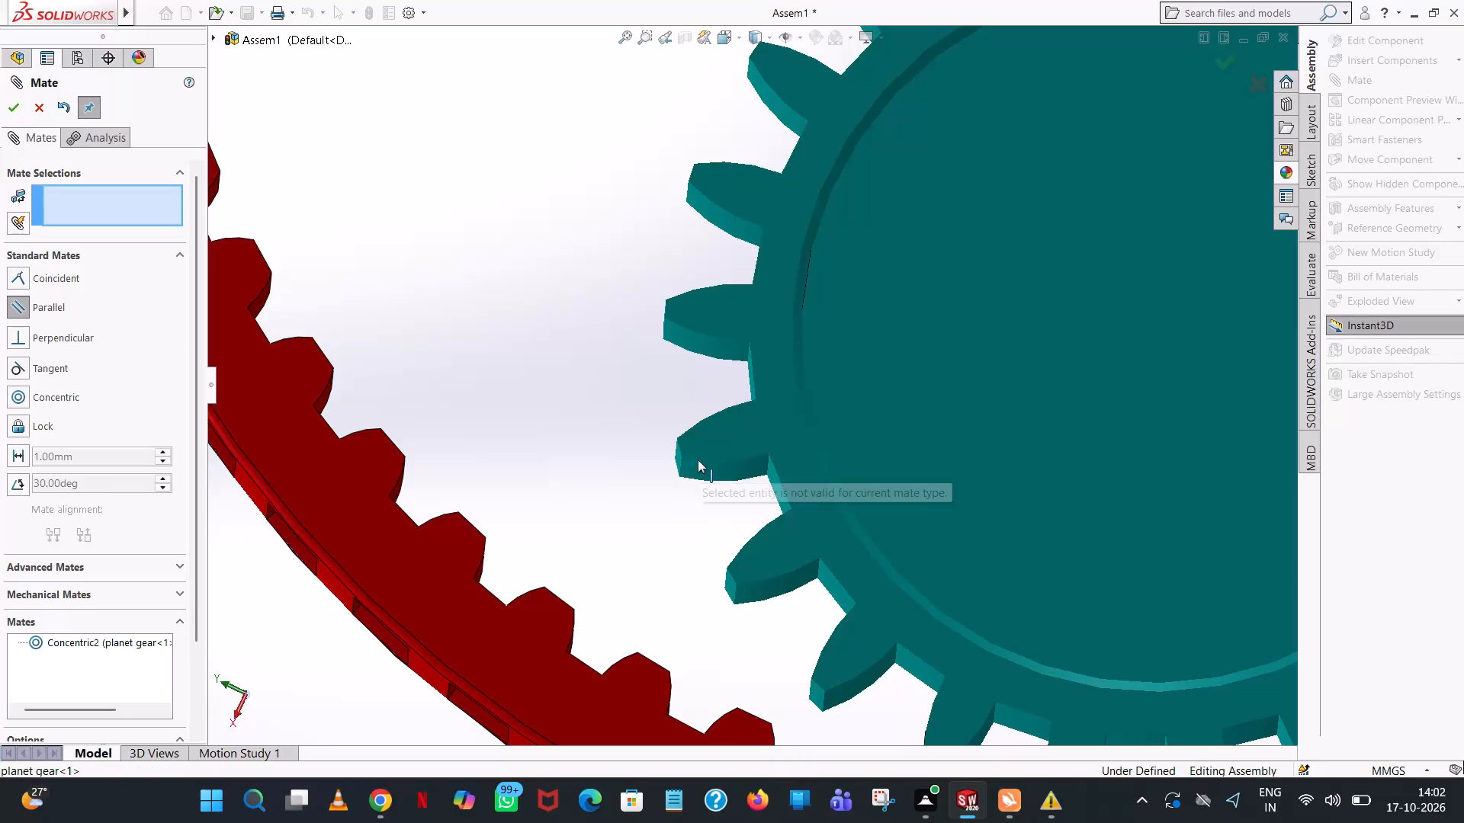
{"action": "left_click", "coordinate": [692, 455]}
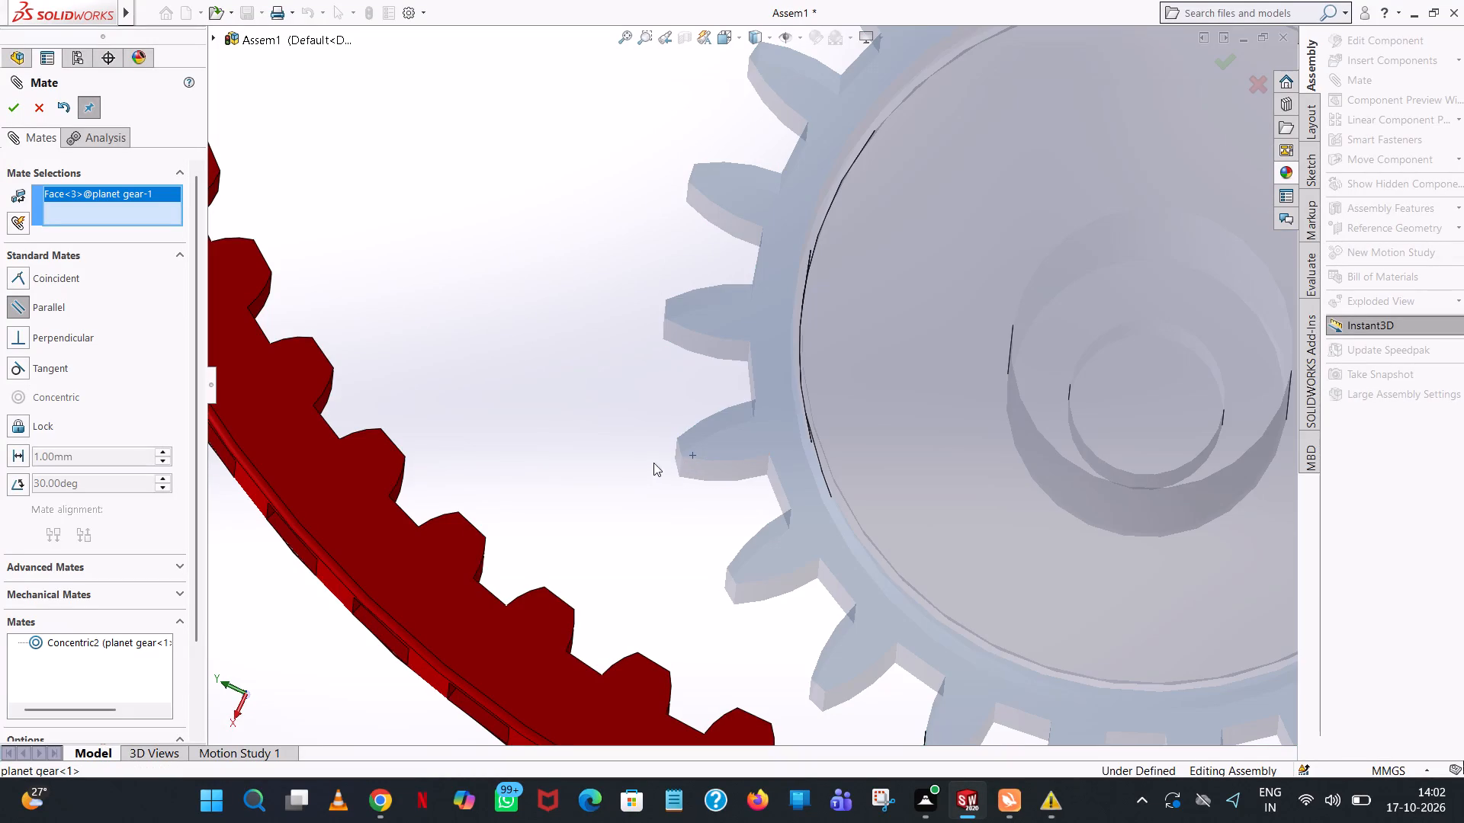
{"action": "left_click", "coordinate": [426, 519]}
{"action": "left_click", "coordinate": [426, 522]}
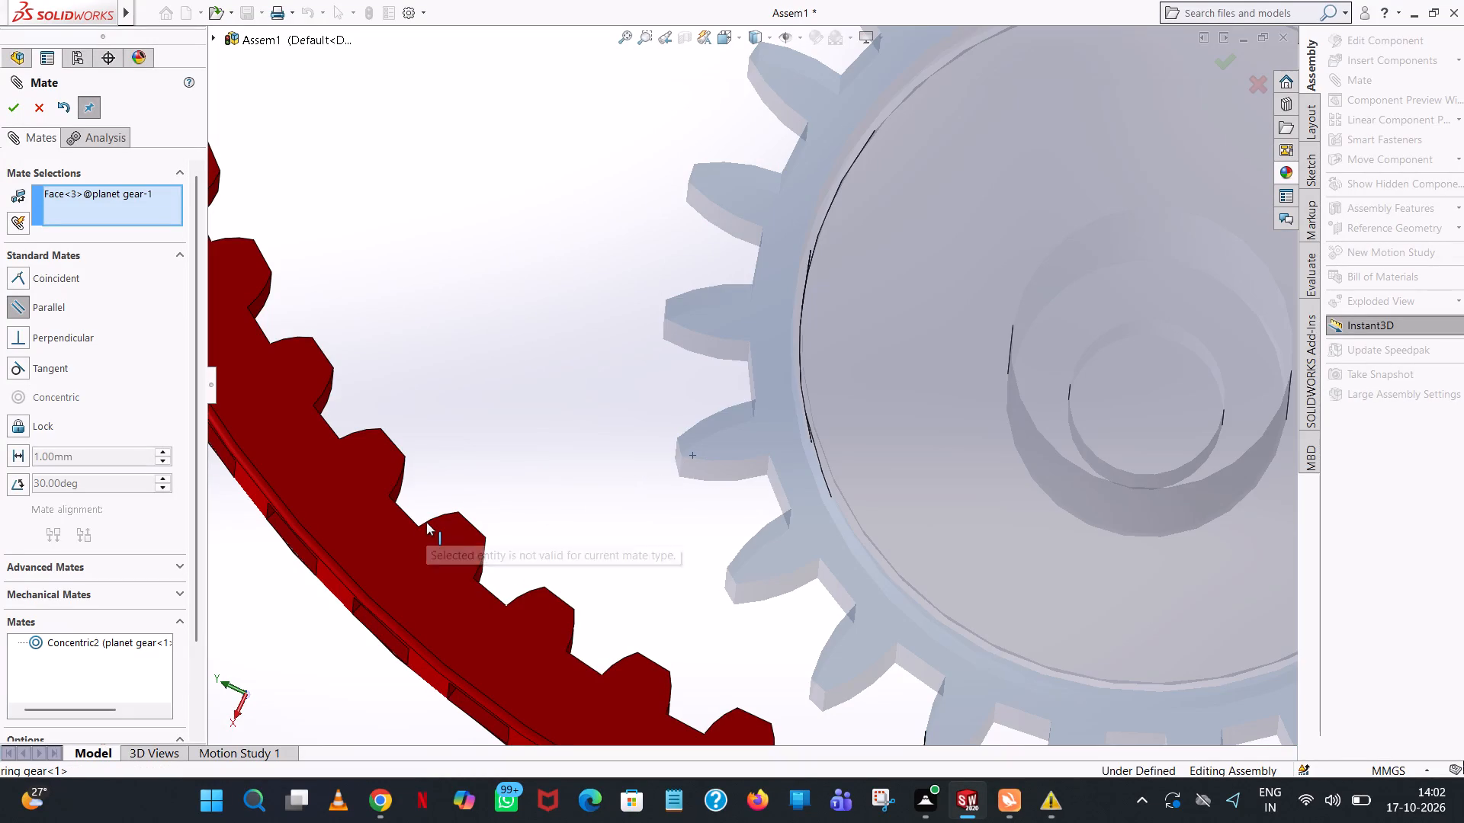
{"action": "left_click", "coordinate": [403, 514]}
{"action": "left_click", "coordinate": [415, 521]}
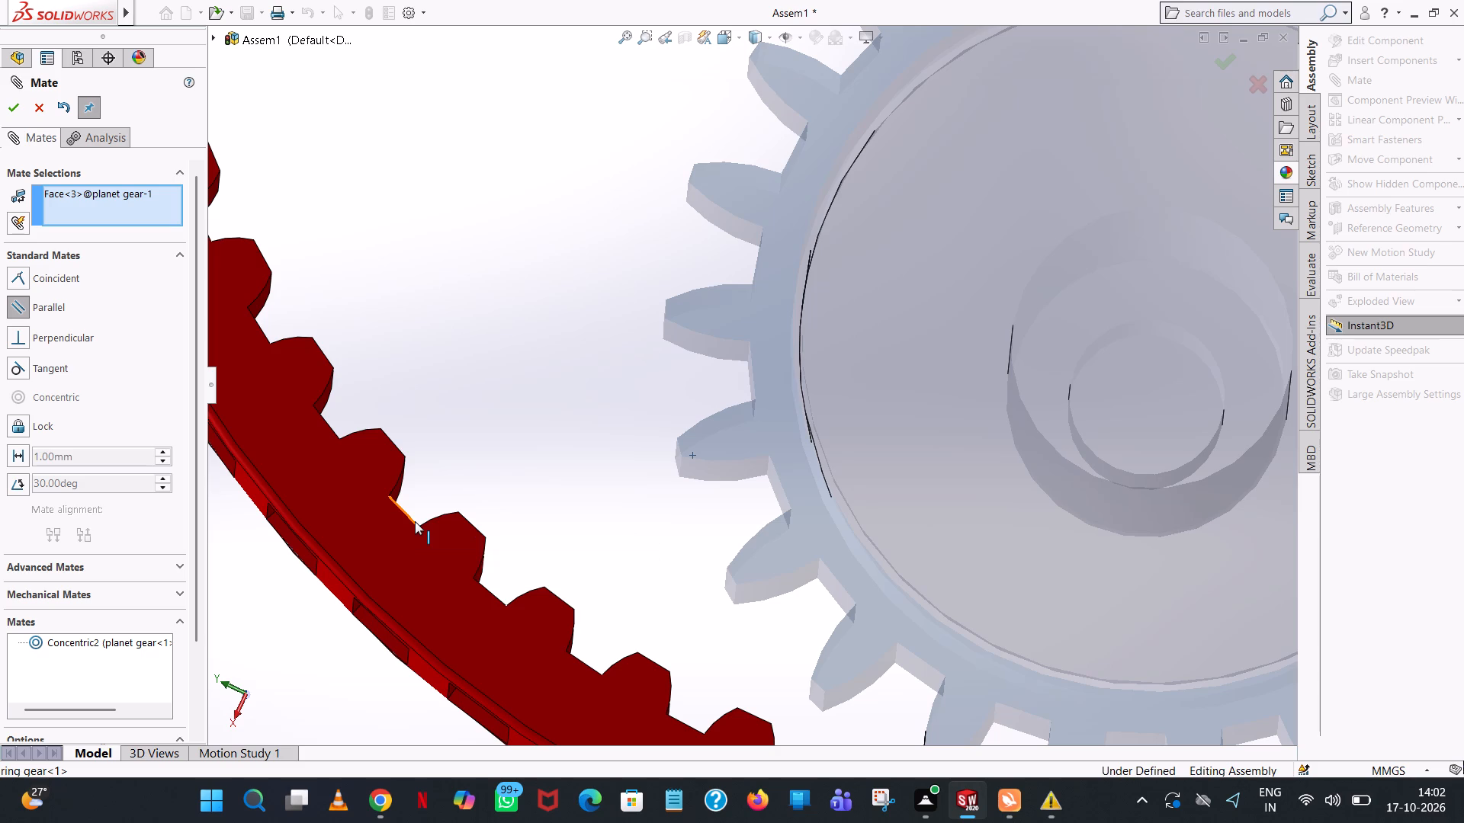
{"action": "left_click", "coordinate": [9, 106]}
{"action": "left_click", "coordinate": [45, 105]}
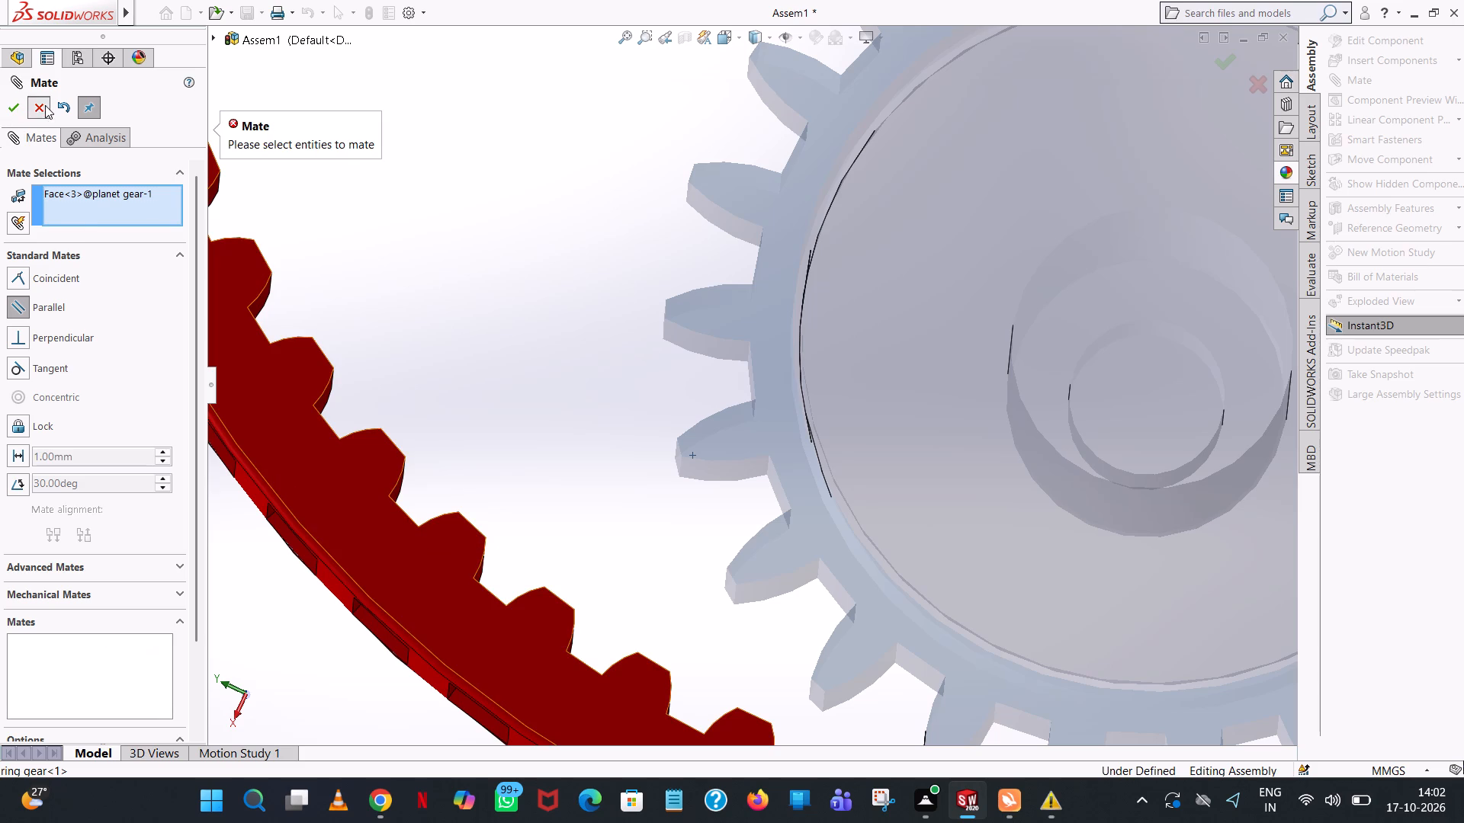
Move the first planet gear along the shared axis so its teeth sit inside the ring gear.
{"action": "scroll", "coordinate": [616, 259], "scroll_direction": "up", "scroll_amount": 5}
{"action": "left_click_drag", "start_coordinate": [802, 308], "coordinate": [804, 309]}
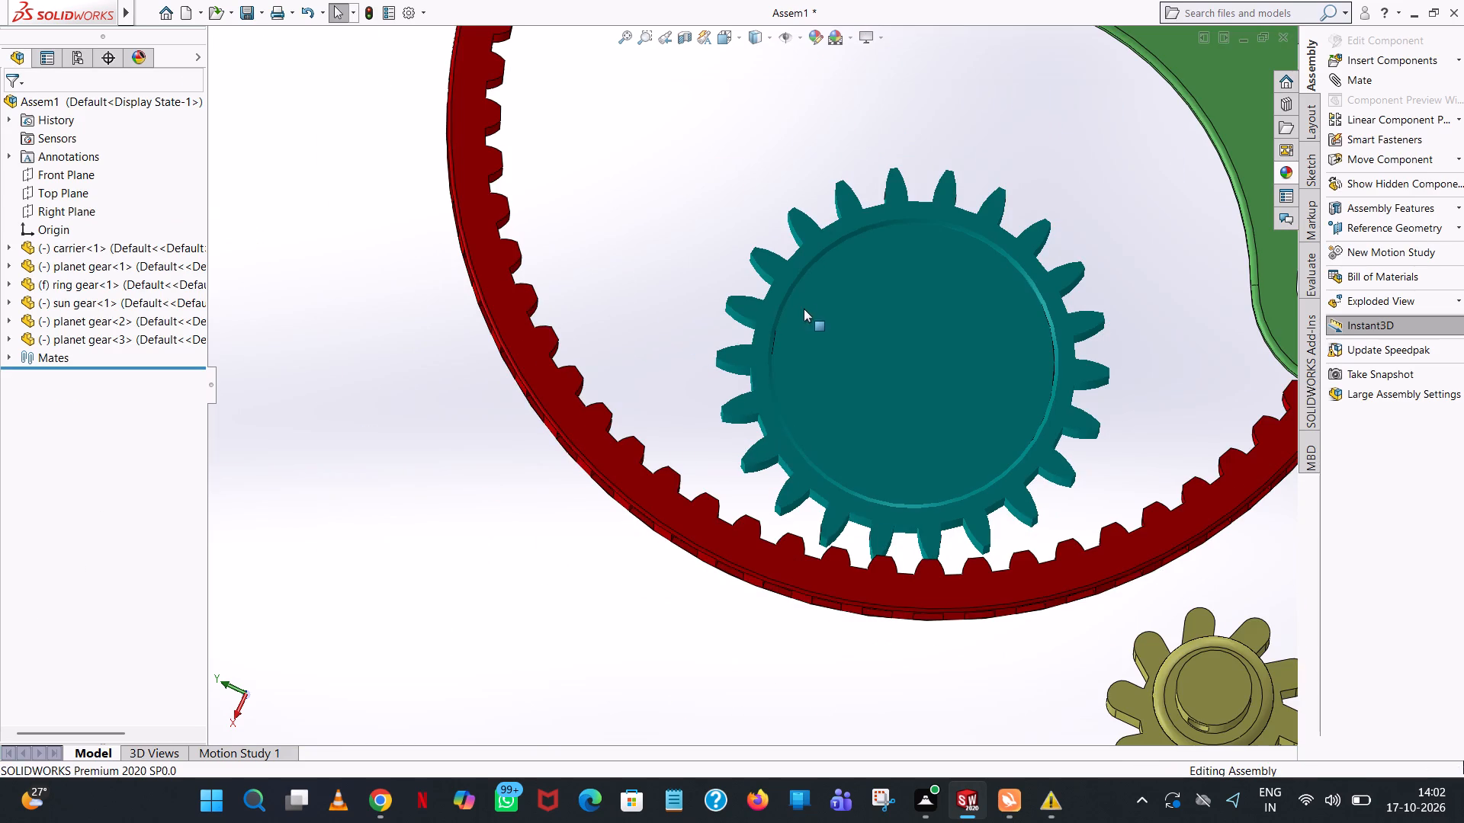
{"action": "left_click_drag", "start_coordinate": [804, 309], "coordinate": [838, 296]}
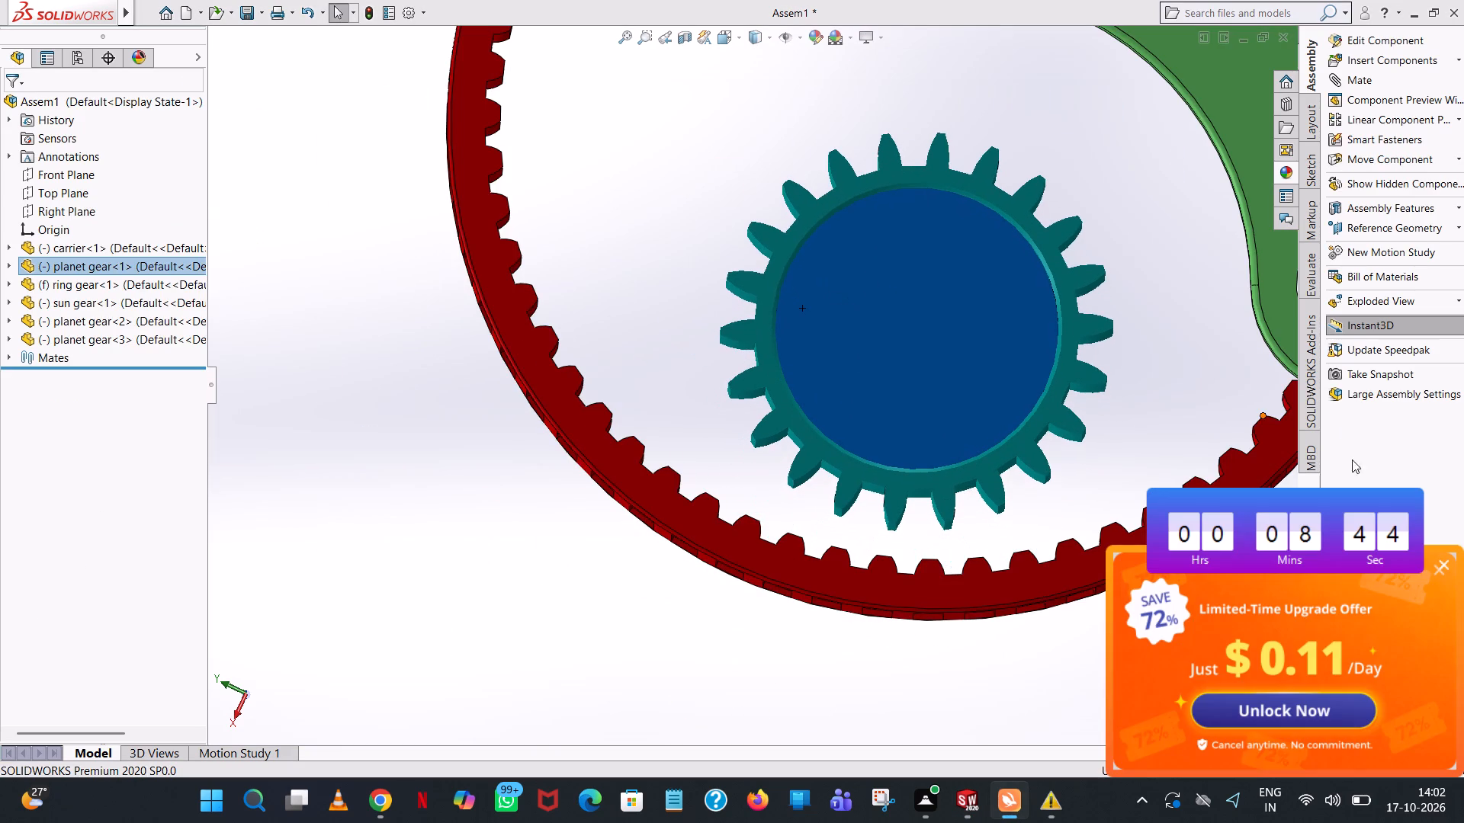
{"action": "scroll", "coordinate": [1222, 494], "scroll_direction": "up", "scroll_amount": 4}
{"action": "scroll", "coordinate": [817, 317], "scroll_direction": "down", "scroll_amount": 4}
{"action": "middle_click_drag", "start_coordinate": [933, 363], "coordinate": [952, 355]}
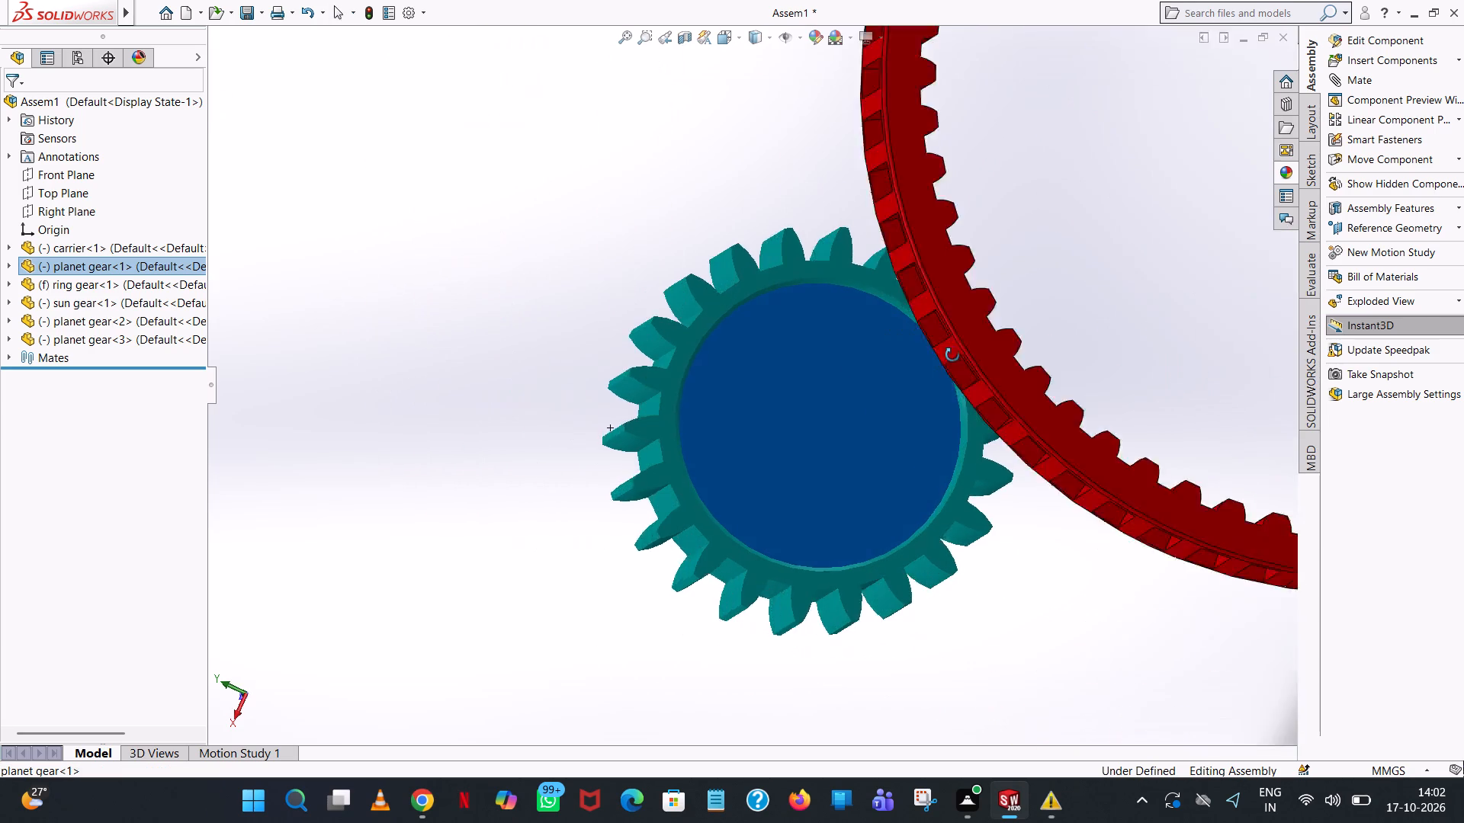
{"action": "middle_click_drag", "start_coordinate": [952, 355], "coordinate": [968, 348]}
{"action": "scroll", "coordinate": [969, 348], "scroll_direction": "up", "scroll_amount": 7}
{"action": "middle_click_drag", "start_coordinate": [1000, 366], "coordinate": [1061, 350]}
{"action": "scroll", "coordinate": [1006, 368], "scroll_direction": "up", "scroll_amount": 1}
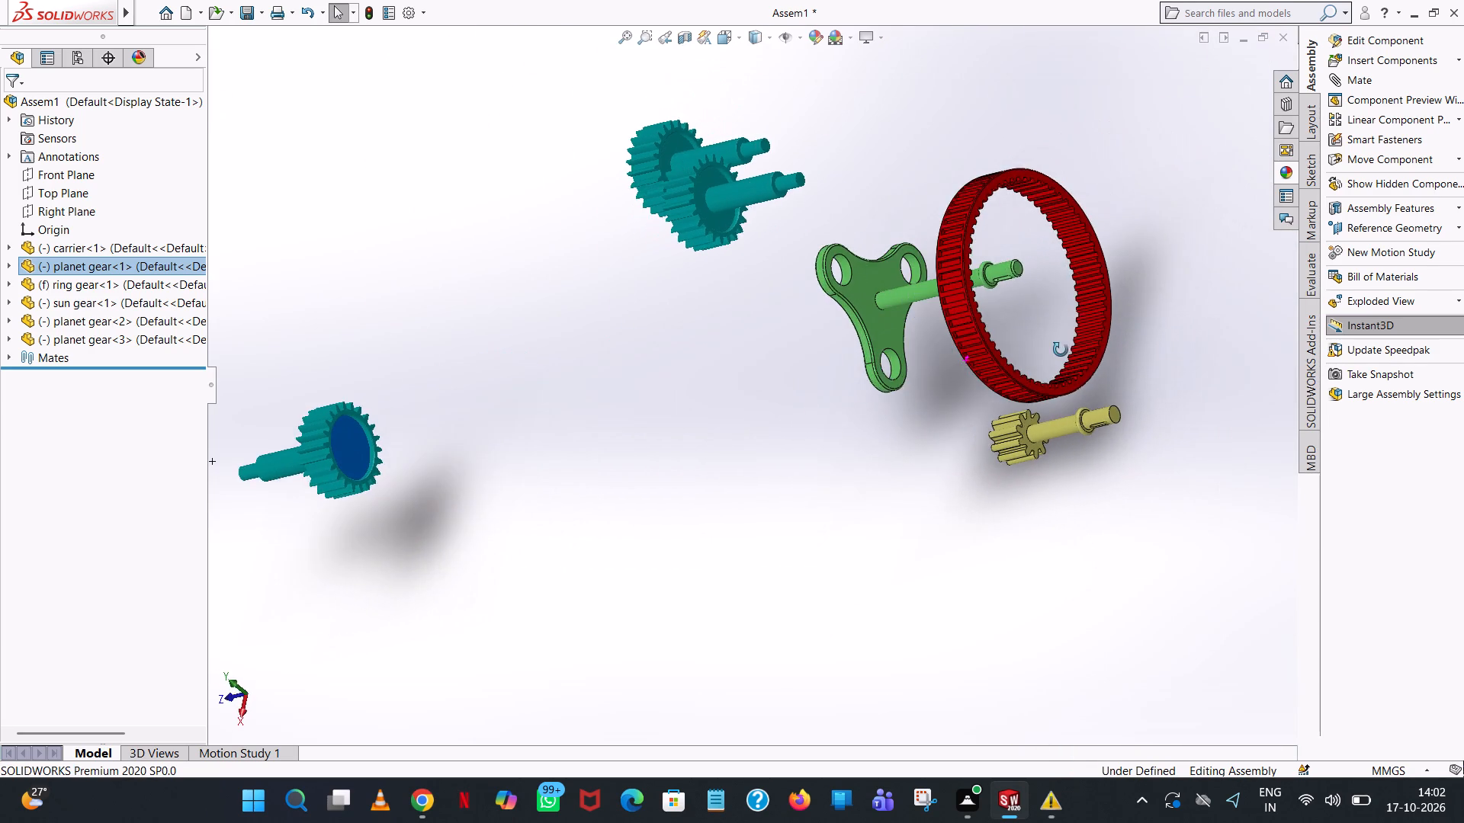
{"action": "middle_click_drag", "start_coordinate": [1061, 350], "coordinate": [1074, 344]}
{"action": "left_click_drag", "start_coordinate": [236, 462], "coordinate": [335, 452]}
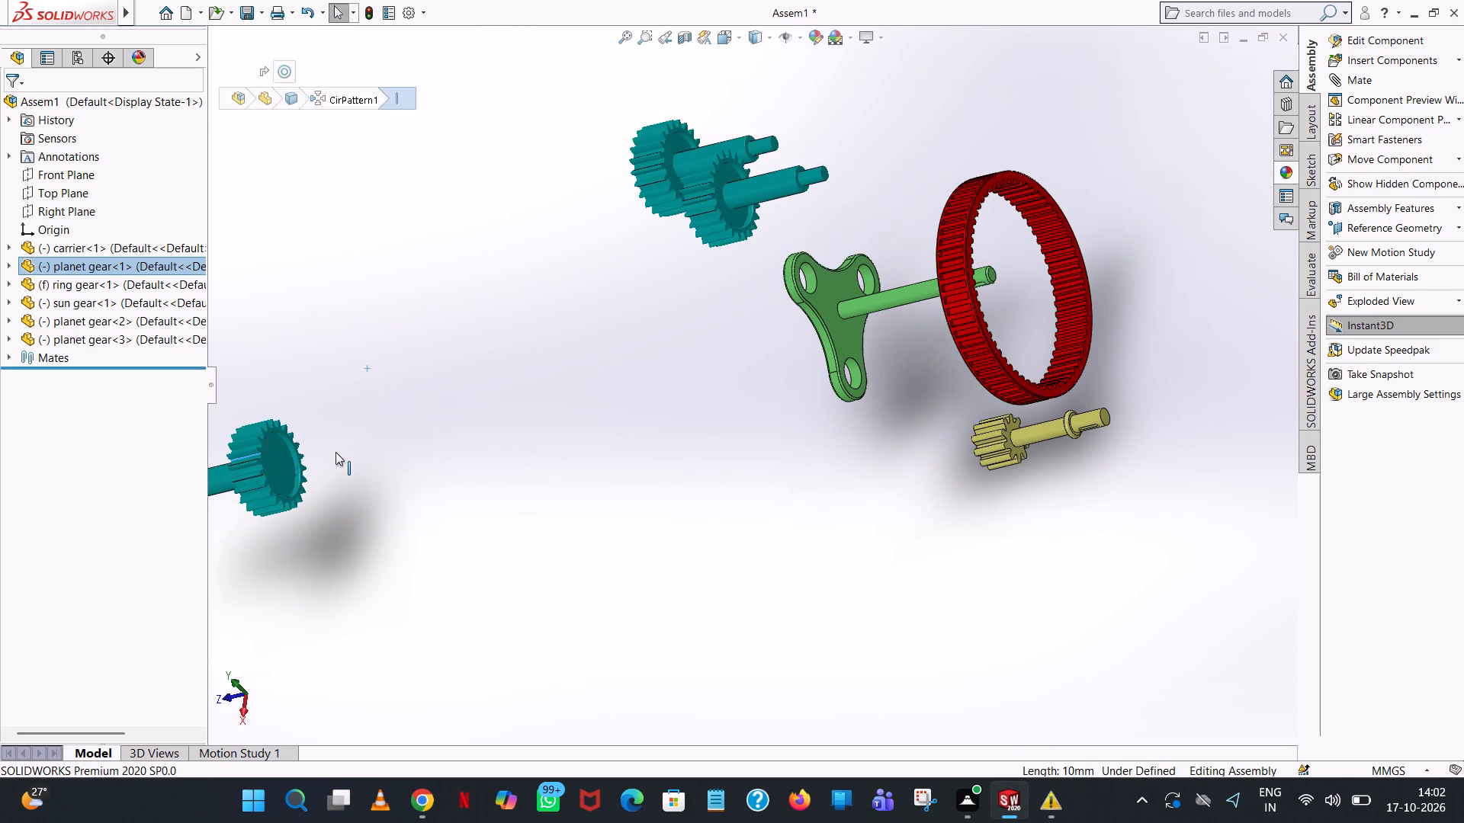
{"action": "left_click_drag", "start_coordinate": [335, 452], "coordinate": [1070, 357]}
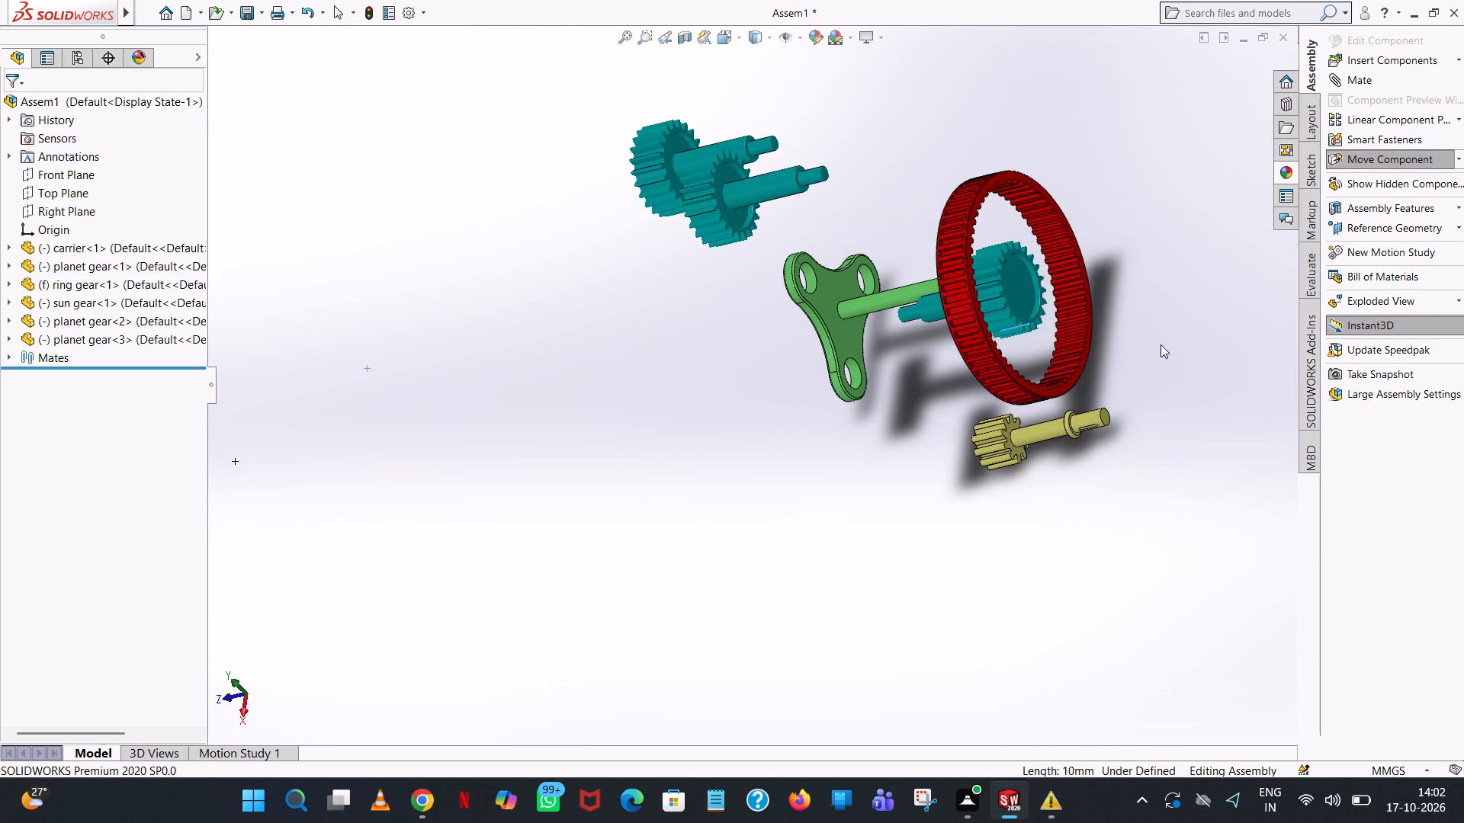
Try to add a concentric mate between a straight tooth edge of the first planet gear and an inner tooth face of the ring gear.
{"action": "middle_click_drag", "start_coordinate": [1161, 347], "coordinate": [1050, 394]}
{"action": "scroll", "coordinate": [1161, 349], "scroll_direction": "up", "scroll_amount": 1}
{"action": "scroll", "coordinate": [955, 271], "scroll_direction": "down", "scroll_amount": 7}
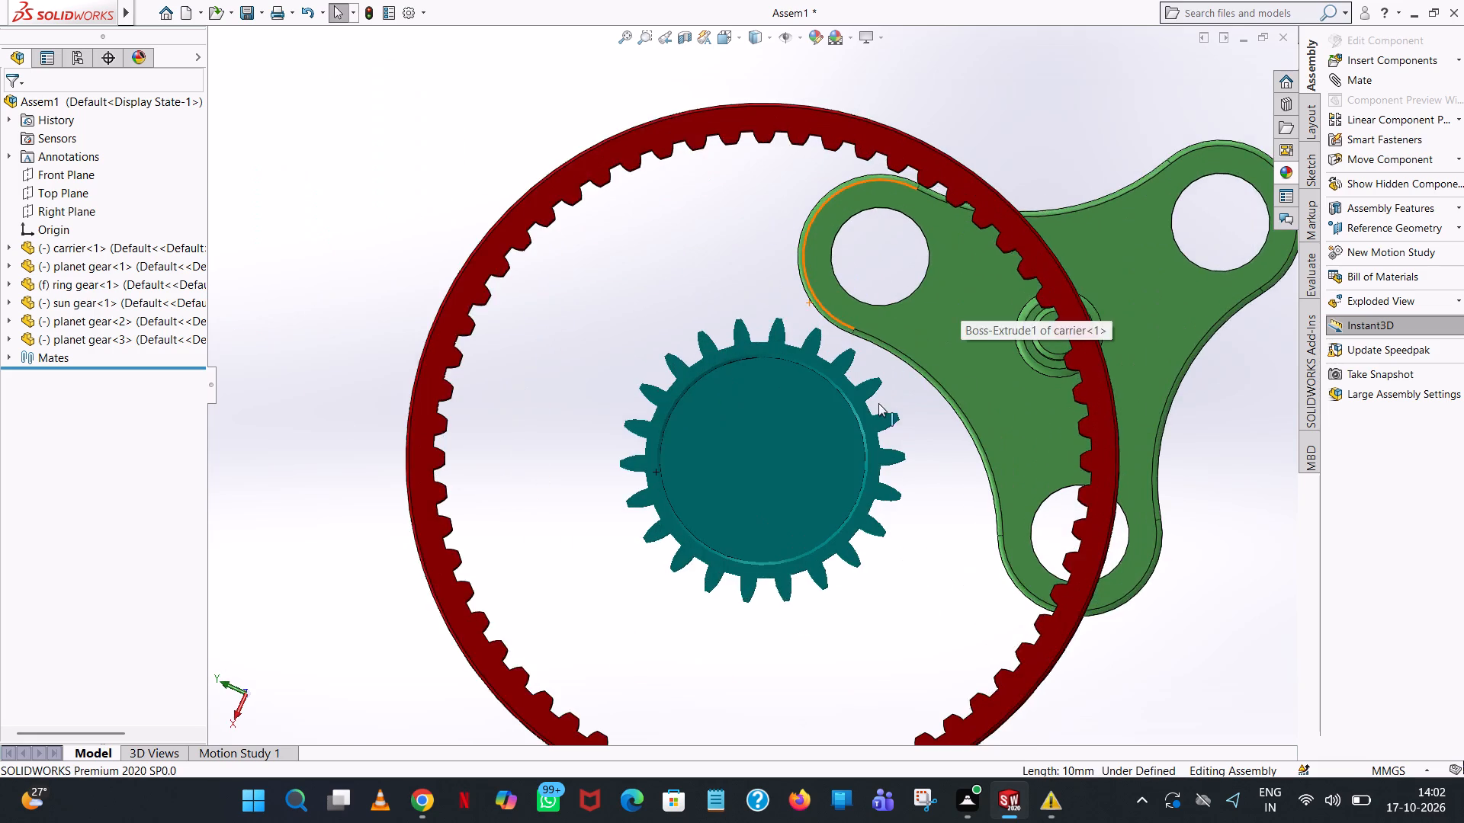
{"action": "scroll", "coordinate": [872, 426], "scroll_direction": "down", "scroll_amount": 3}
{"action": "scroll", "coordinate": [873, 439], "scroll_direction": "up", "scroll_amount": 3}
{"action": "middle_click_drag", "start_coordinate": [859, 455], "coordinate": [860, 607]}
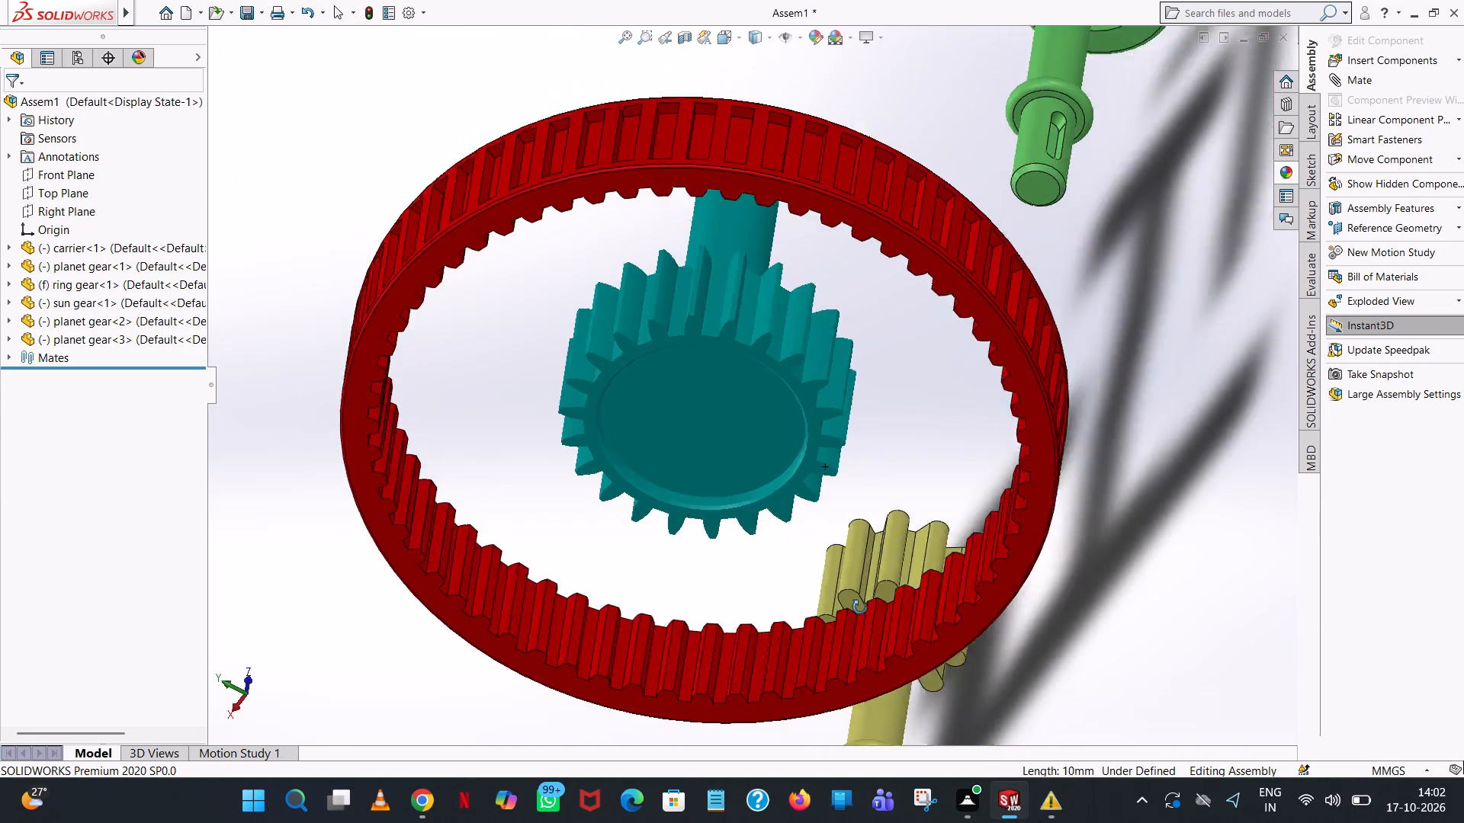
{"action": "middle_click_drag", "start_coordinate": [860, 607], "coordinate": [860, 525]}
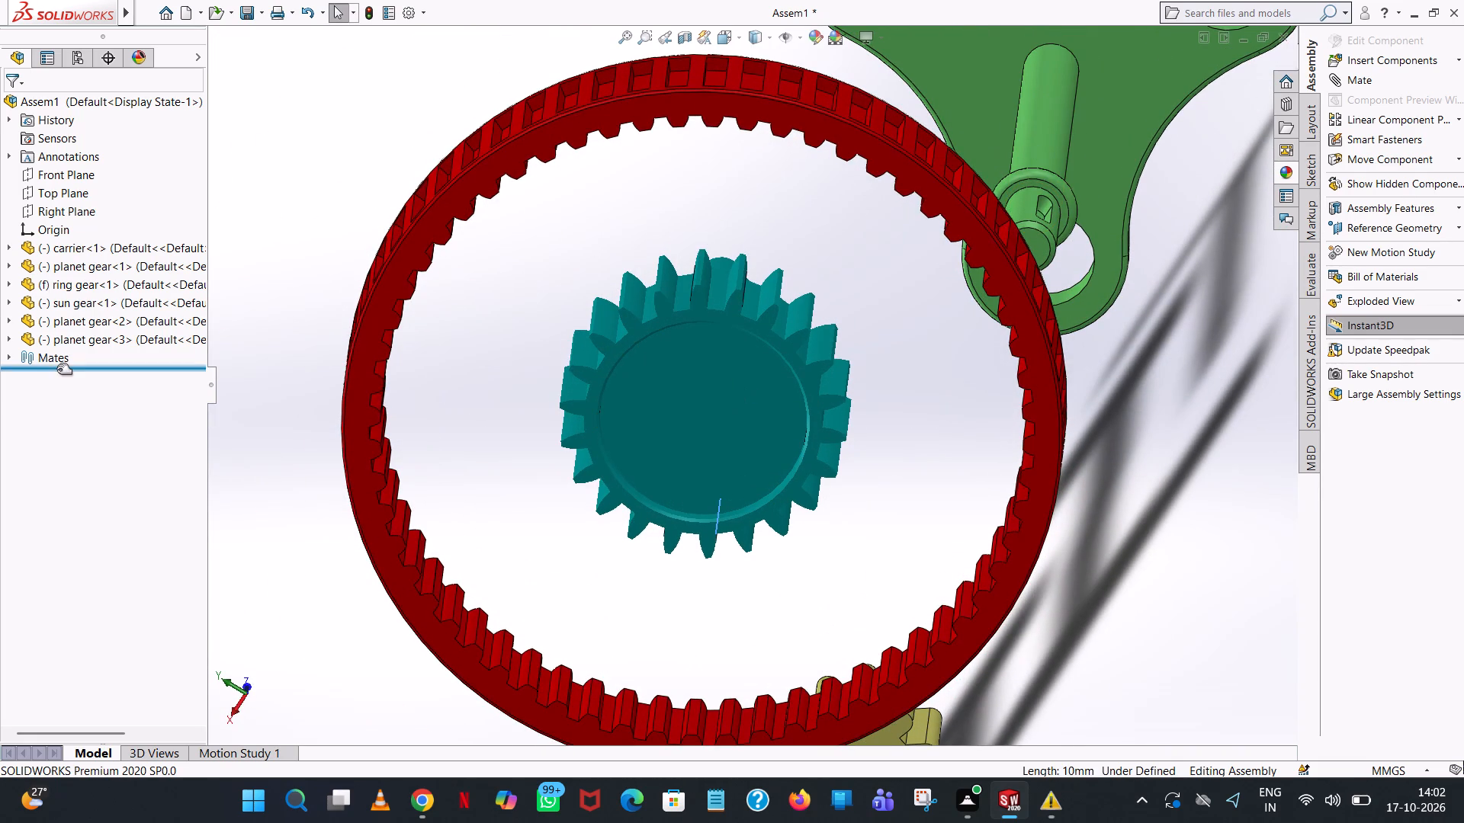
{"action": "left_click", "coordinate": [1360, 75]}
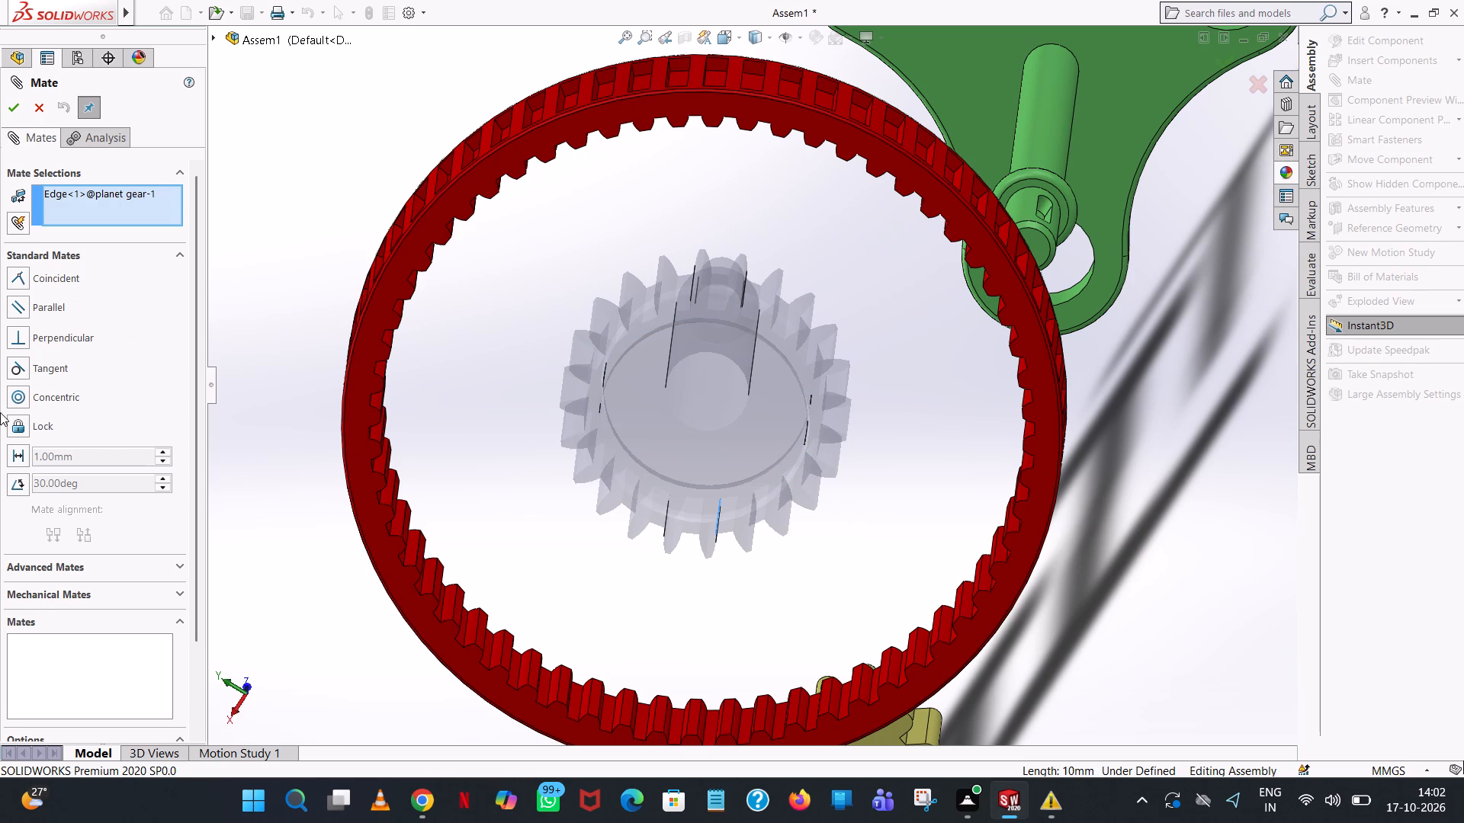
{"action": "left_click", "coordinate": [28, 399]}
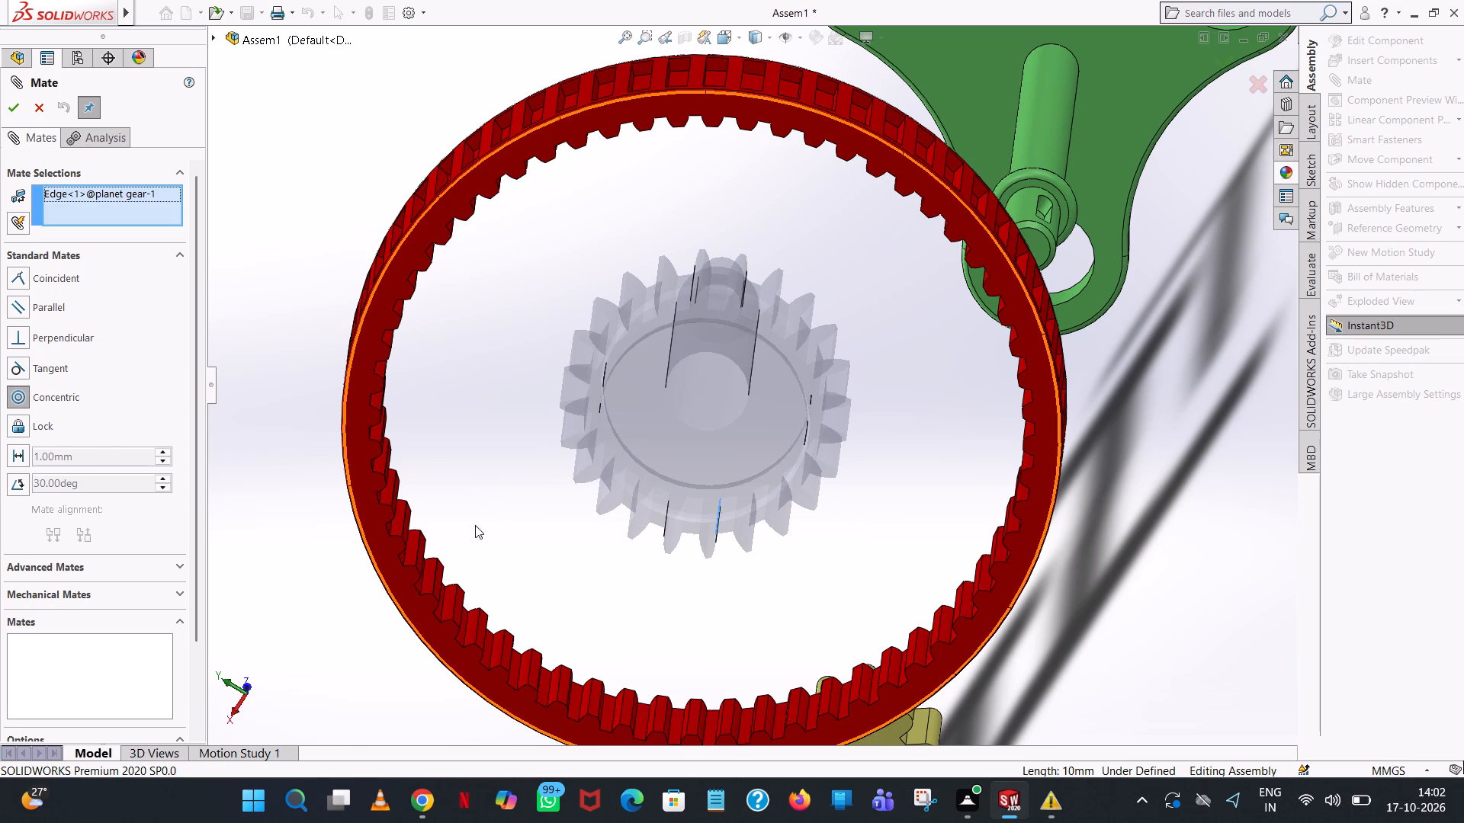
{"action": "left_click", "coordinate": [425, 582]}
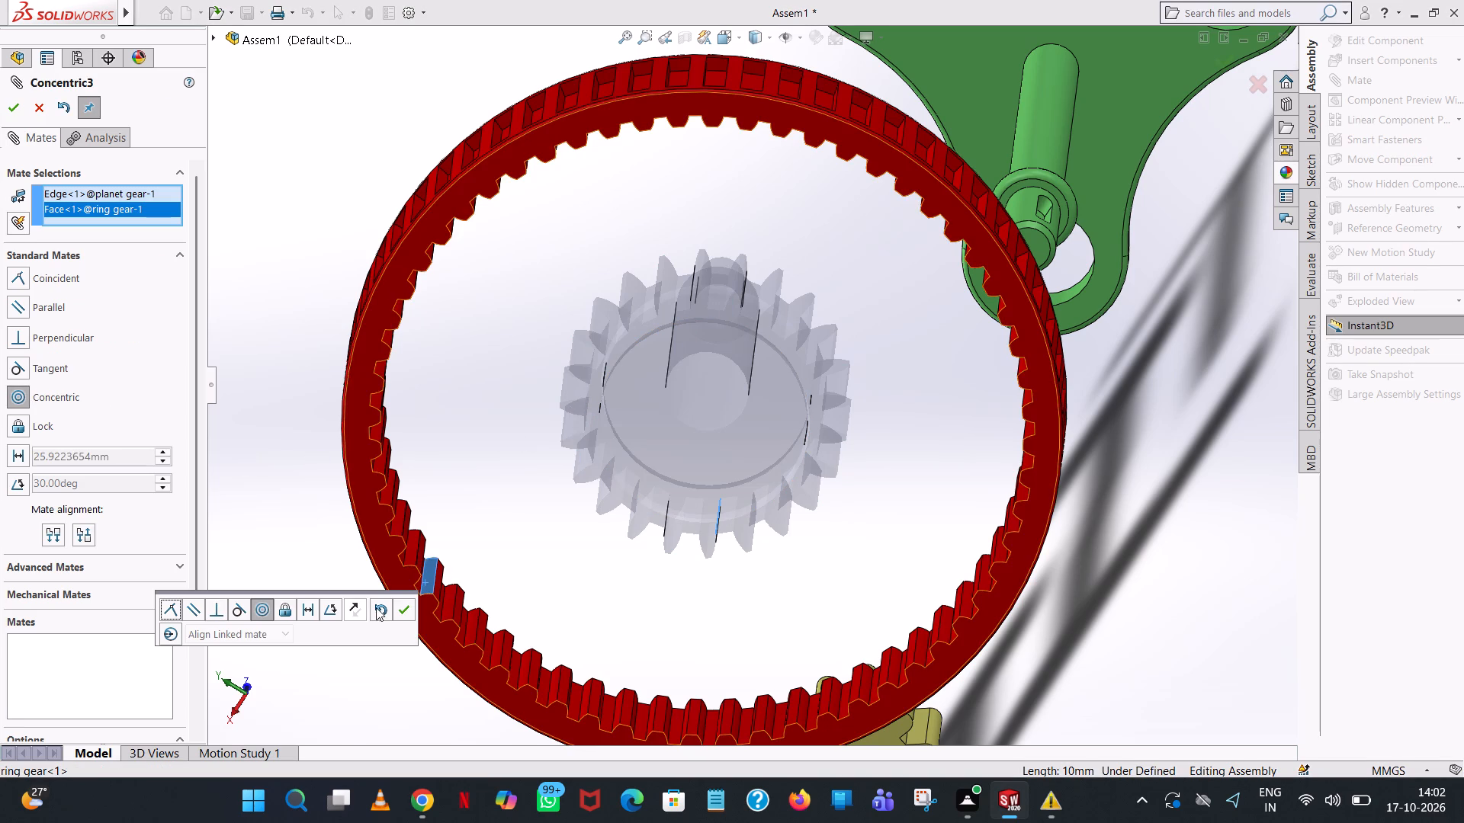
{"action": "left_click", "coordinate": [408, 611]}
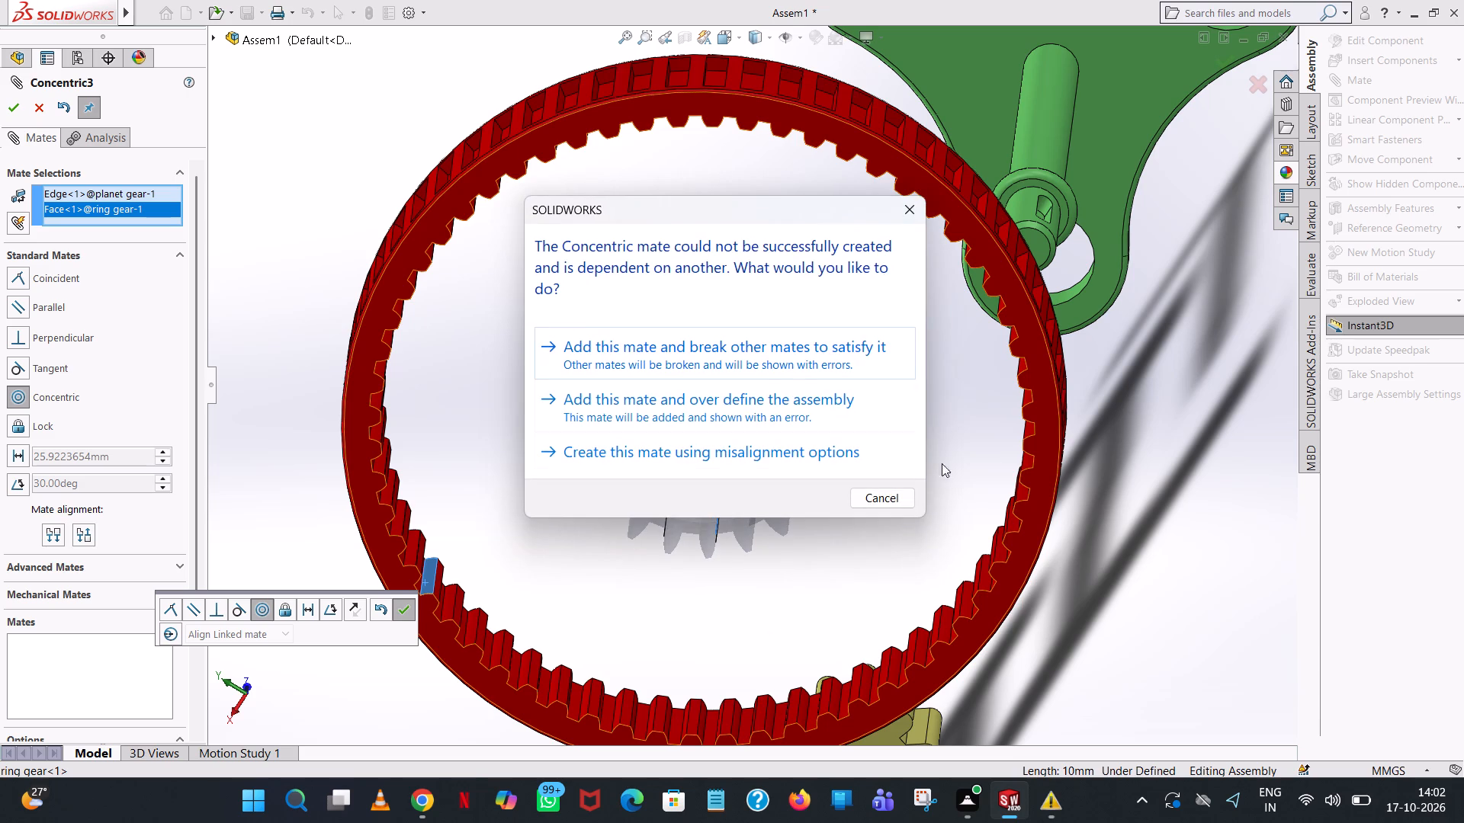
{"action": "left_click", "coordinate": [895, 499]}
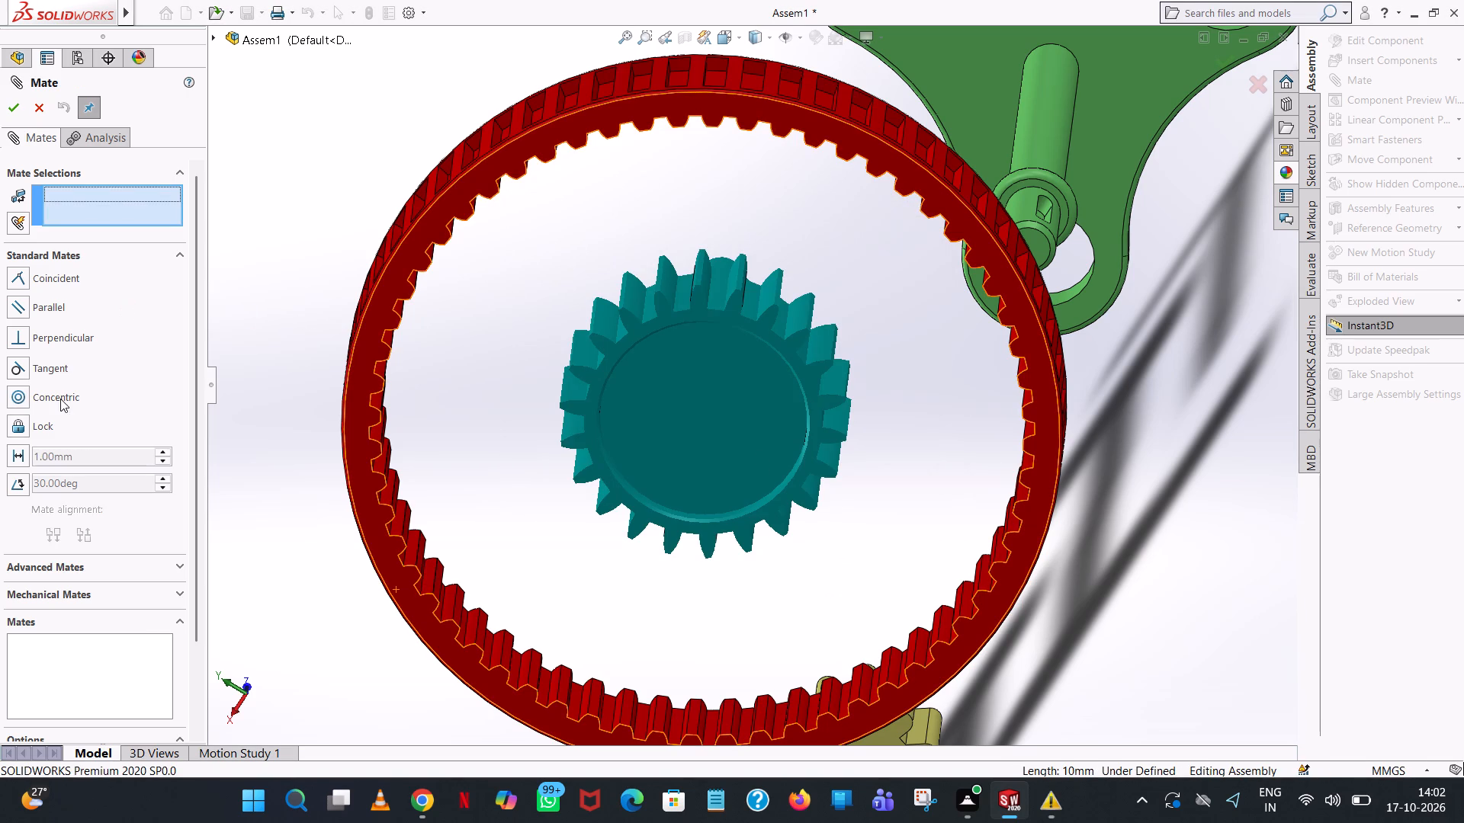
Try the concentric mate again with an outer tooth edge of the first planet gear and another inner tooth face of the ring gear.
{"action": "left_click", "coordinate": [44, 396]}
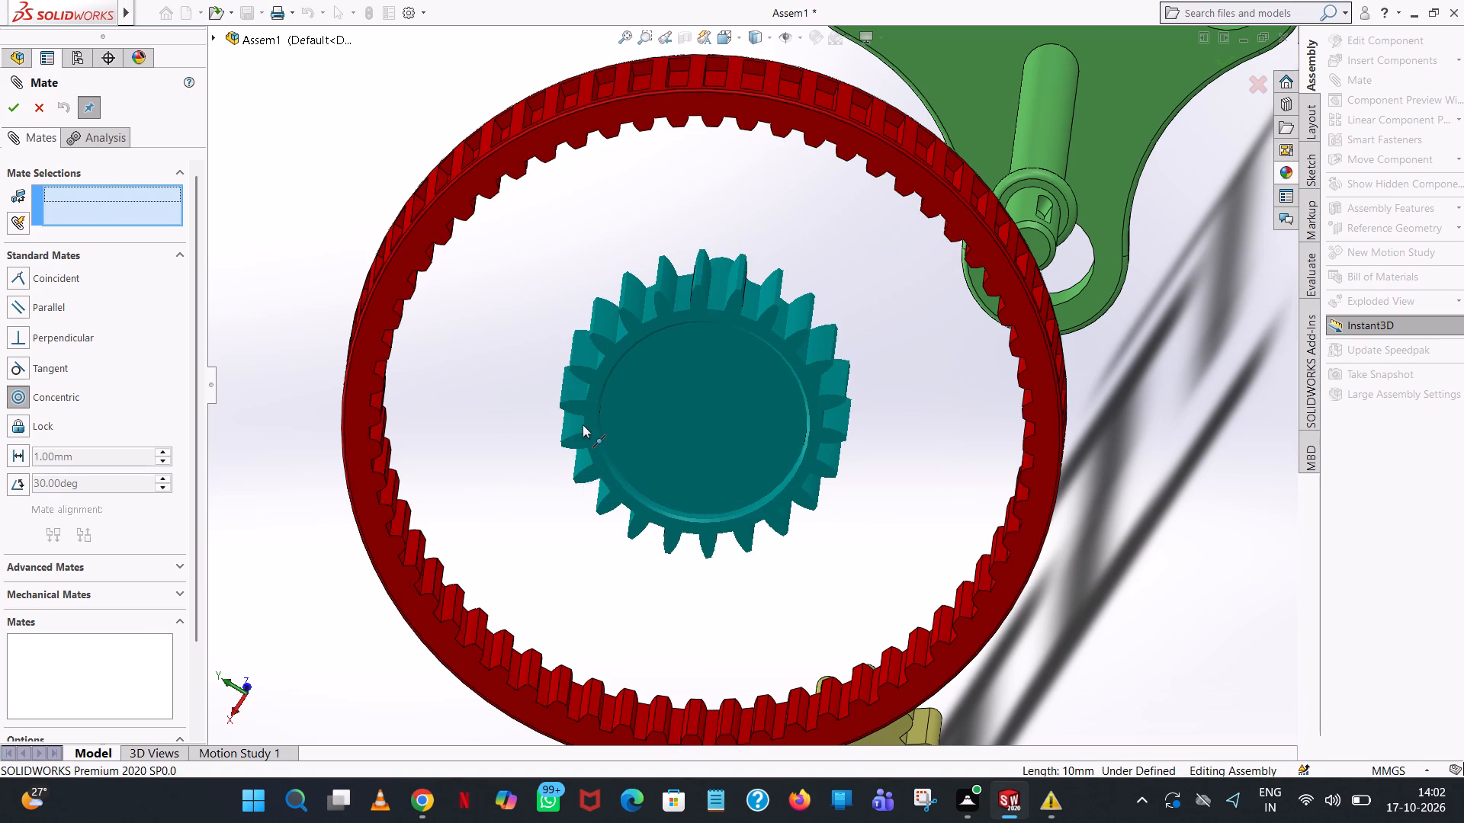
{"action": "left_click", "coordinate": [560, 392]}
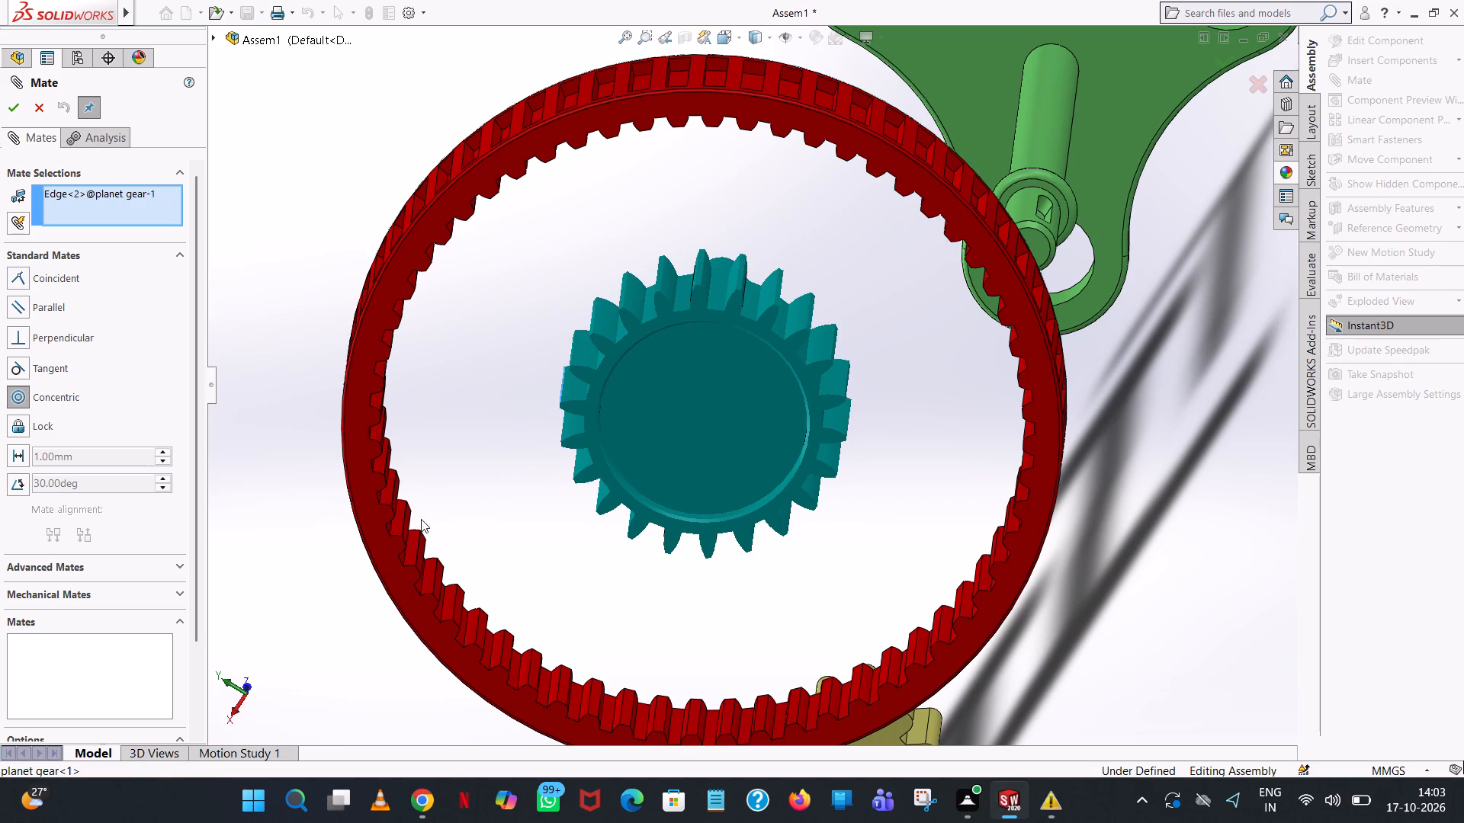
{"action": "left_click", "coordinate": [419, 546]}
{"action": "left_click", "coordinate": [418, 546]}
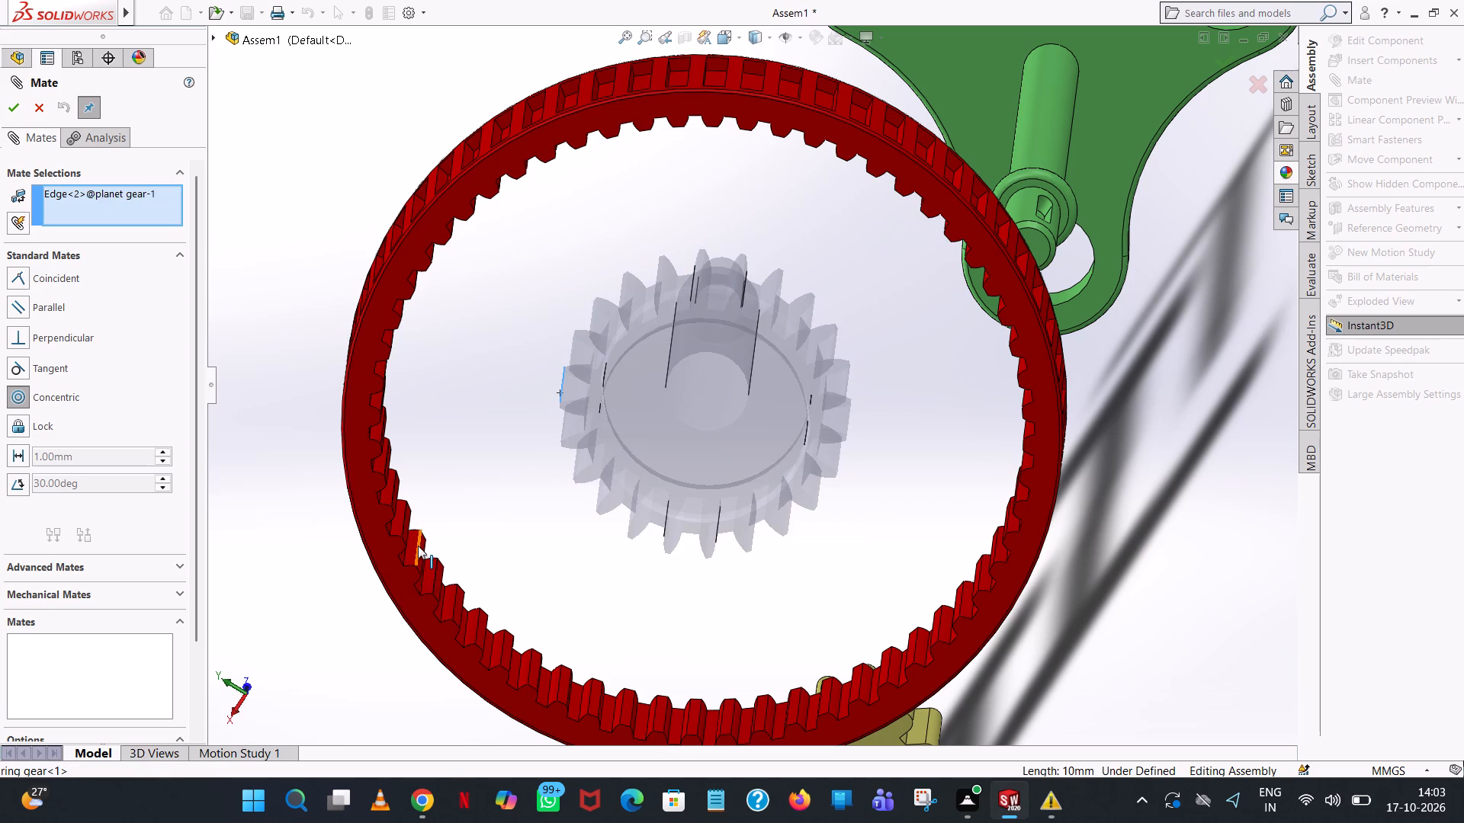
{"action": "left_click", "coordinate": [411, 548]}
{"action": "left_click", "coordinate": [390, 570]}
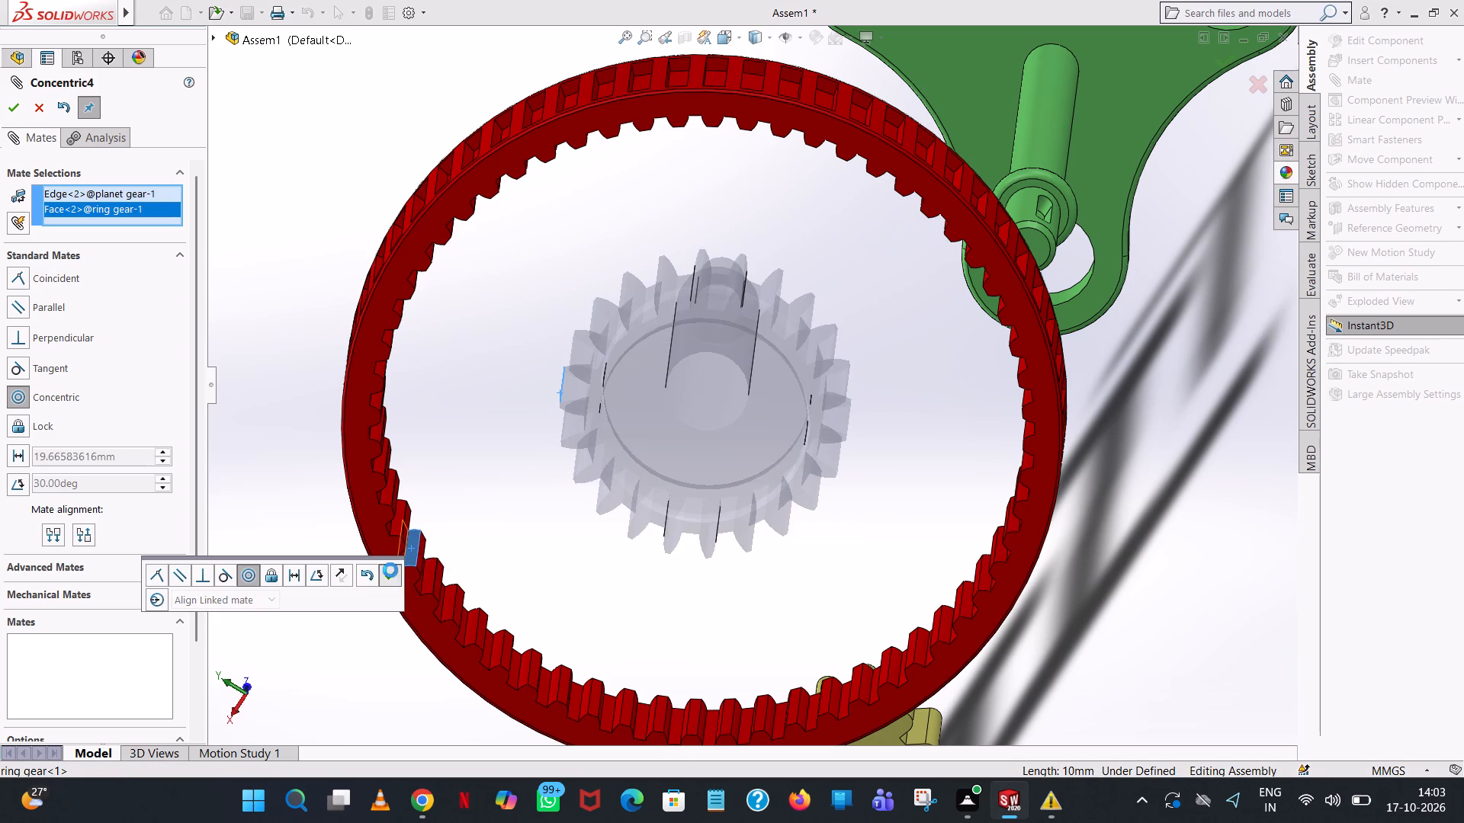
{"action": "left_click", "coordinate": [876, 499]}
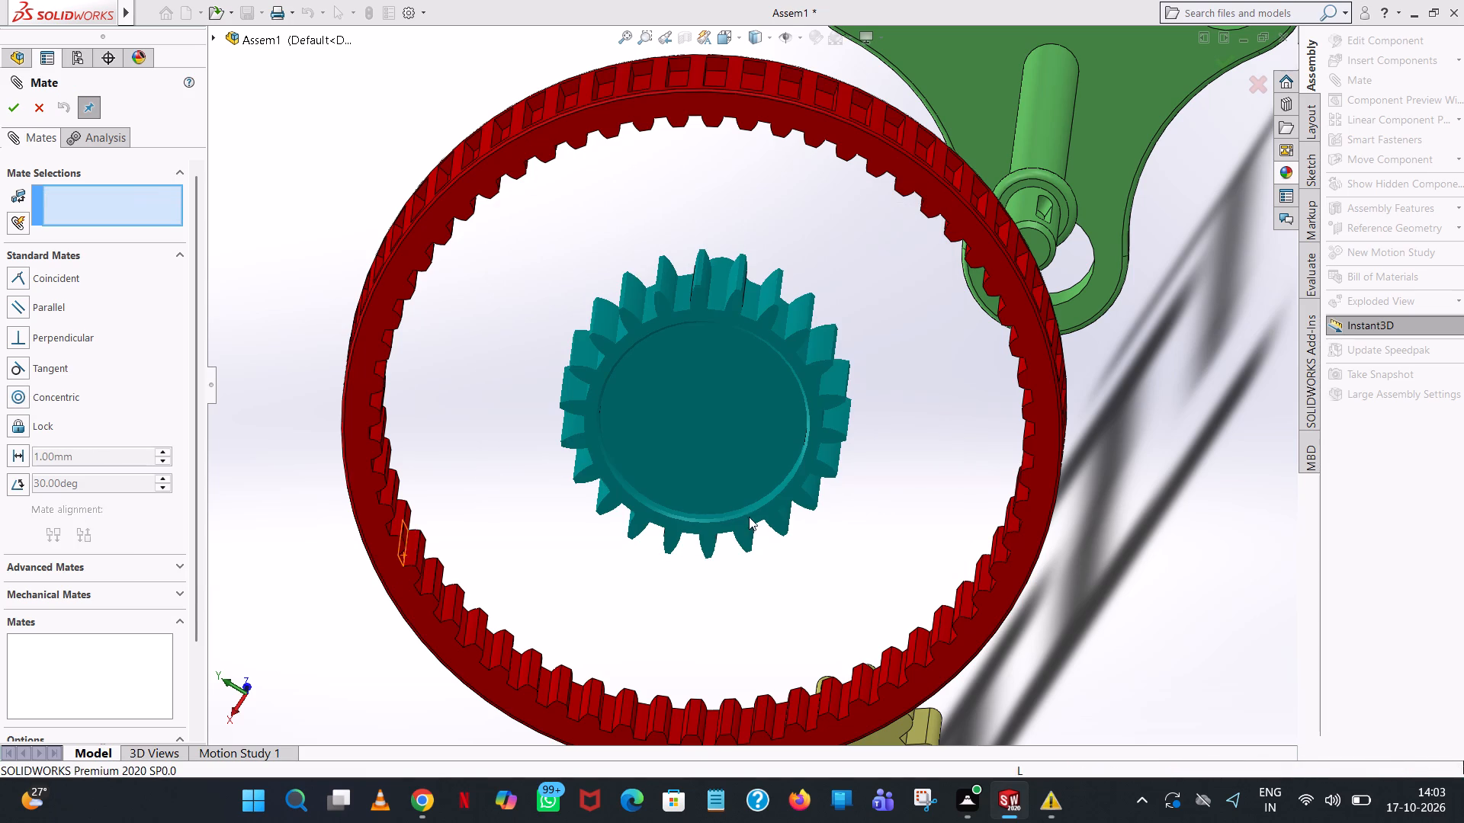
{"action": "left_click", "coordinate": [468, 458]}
Add a concentric mate between a tooth-gap floor face of the first planet gear and an inner tooth face of the ring gear.
{"action": "middle_click_drag", "start_coordinate": [759, 452], "coordinate": [745, 381]}
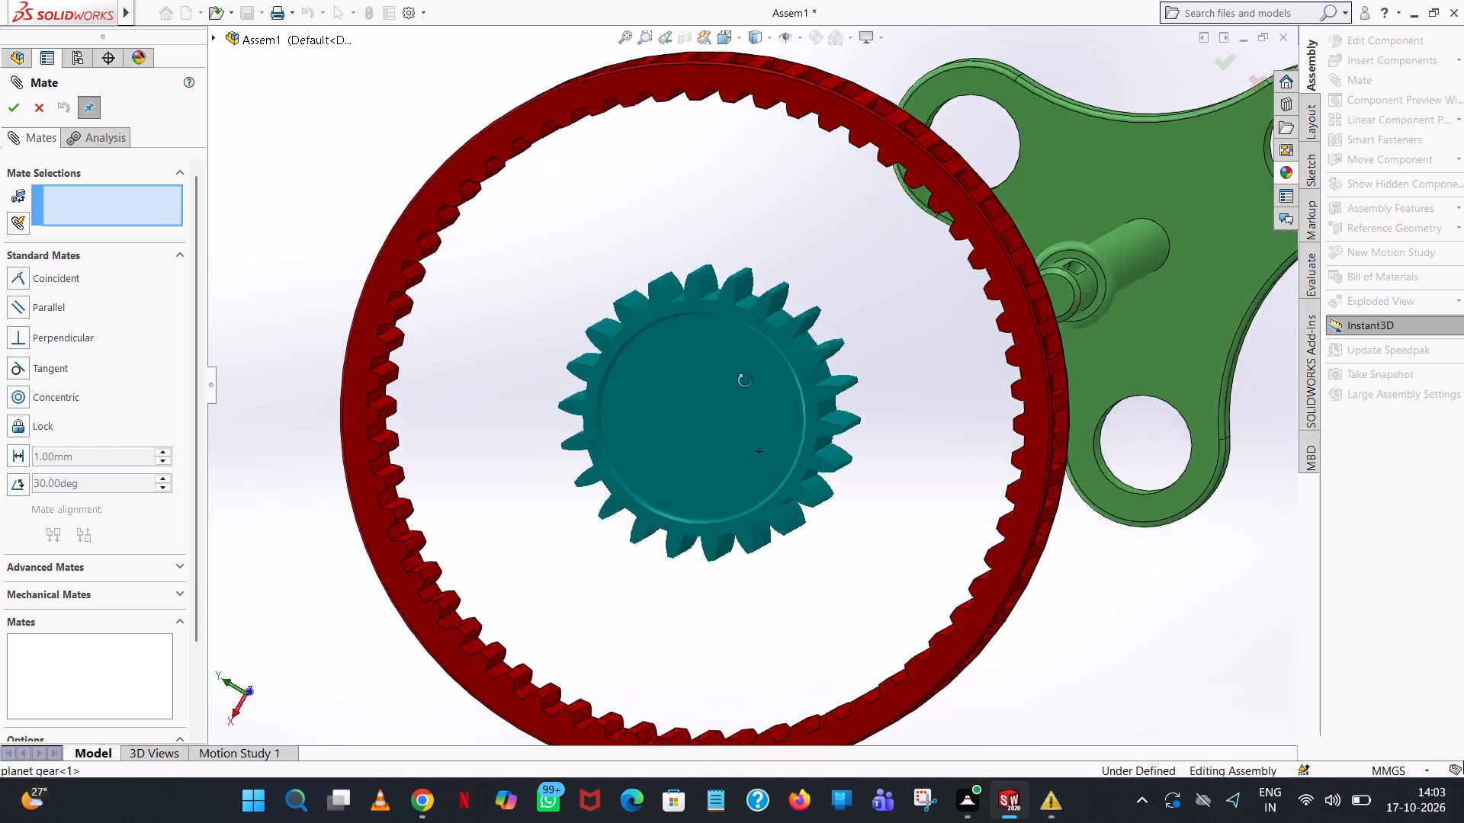
{"action": "middle_click_drag", "start_coordinate": [745, 381], "coordinate": [775, 386]}
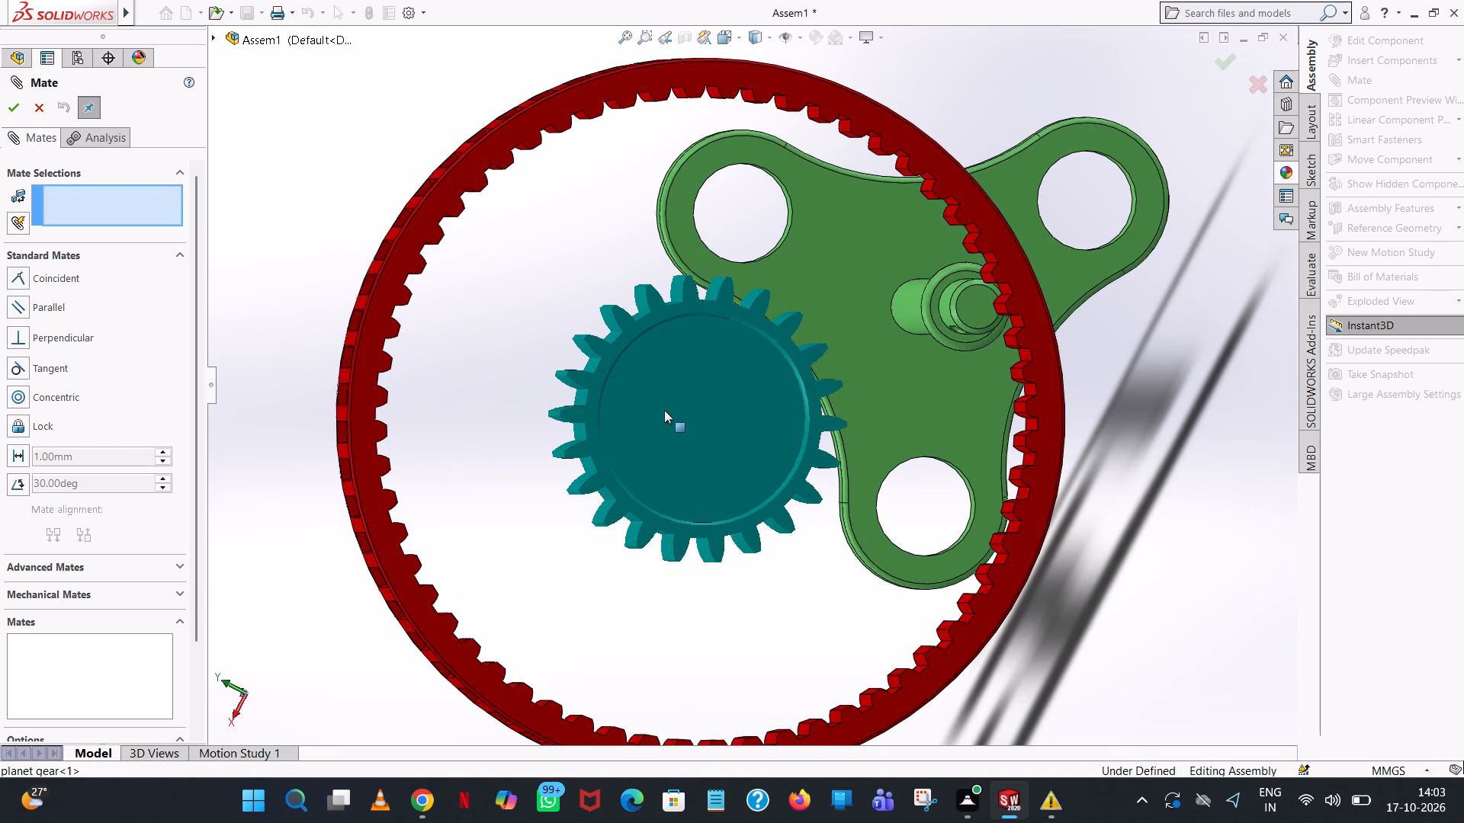
{"action": "scroll", "coordinate": [664, 410], "scroll_direction": "down", "scroll_amount": 4}
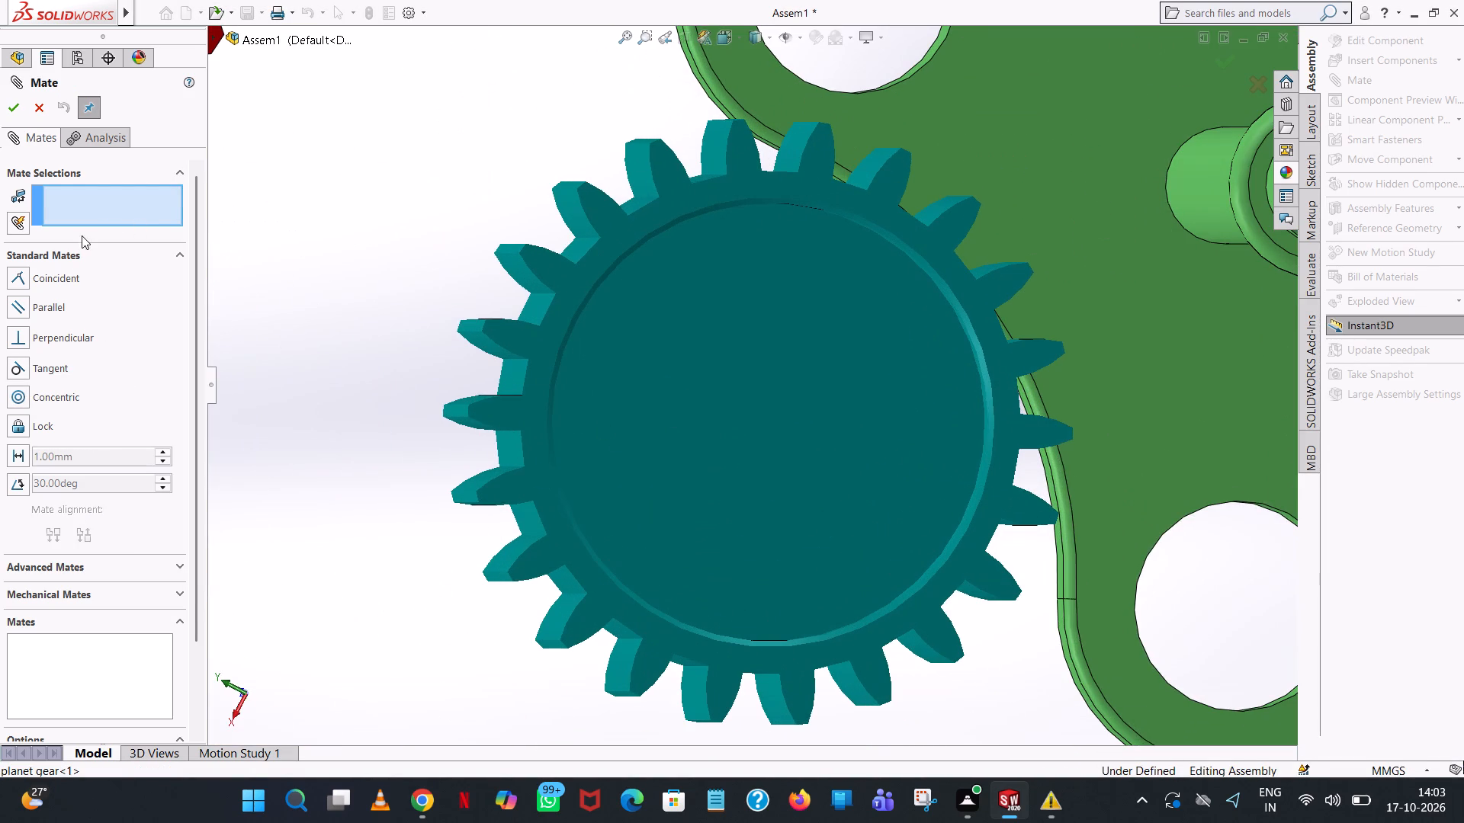
{"action": "left_click", "coordinate": [56, 400]}
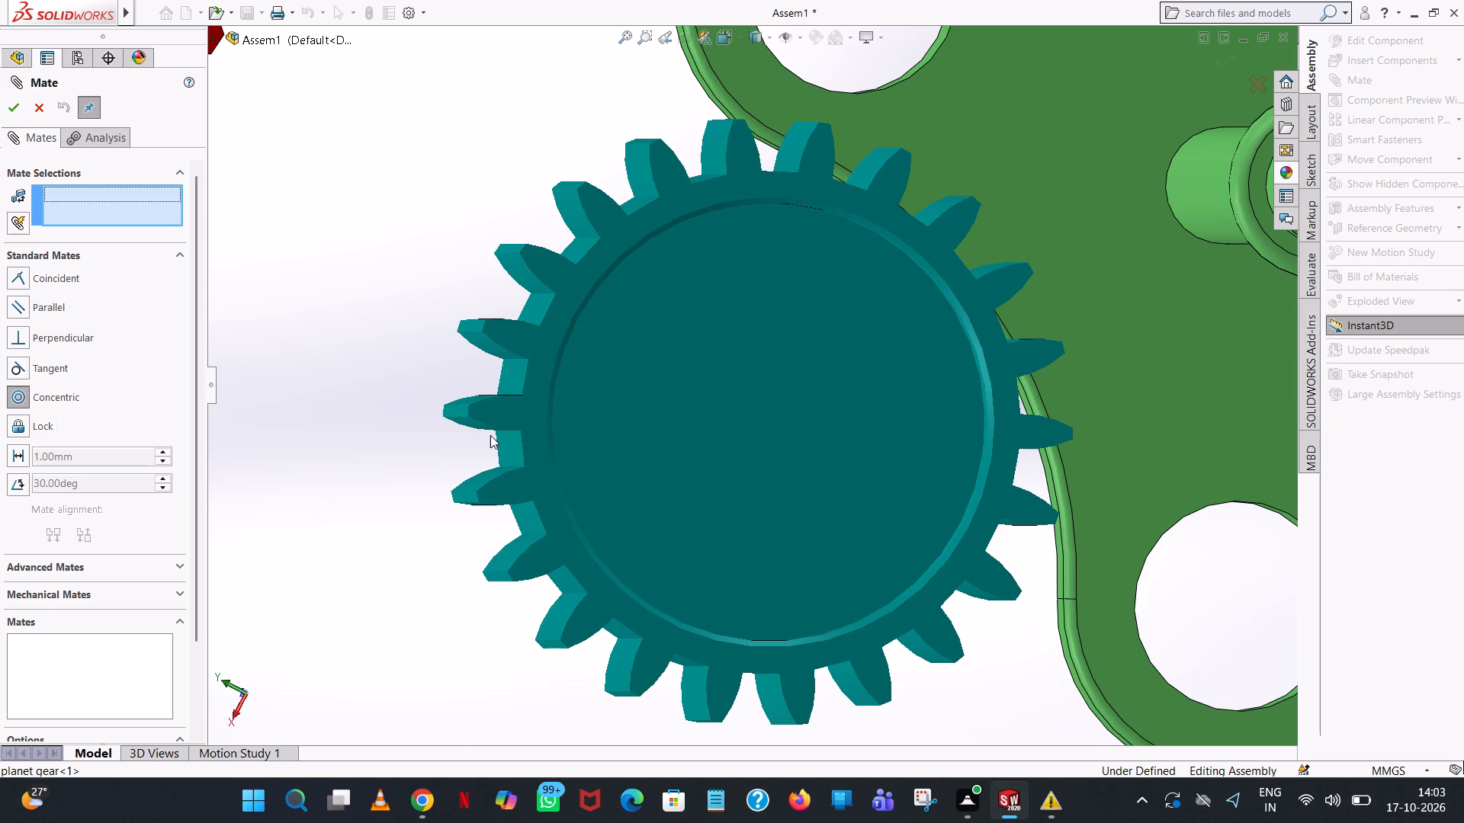
{"action": "left_click", "coordinate": [509, 446]}
{"action": "scroll", "coordinate": [472, 472], "scroll_direction": "up", "scroll_amount": 6}
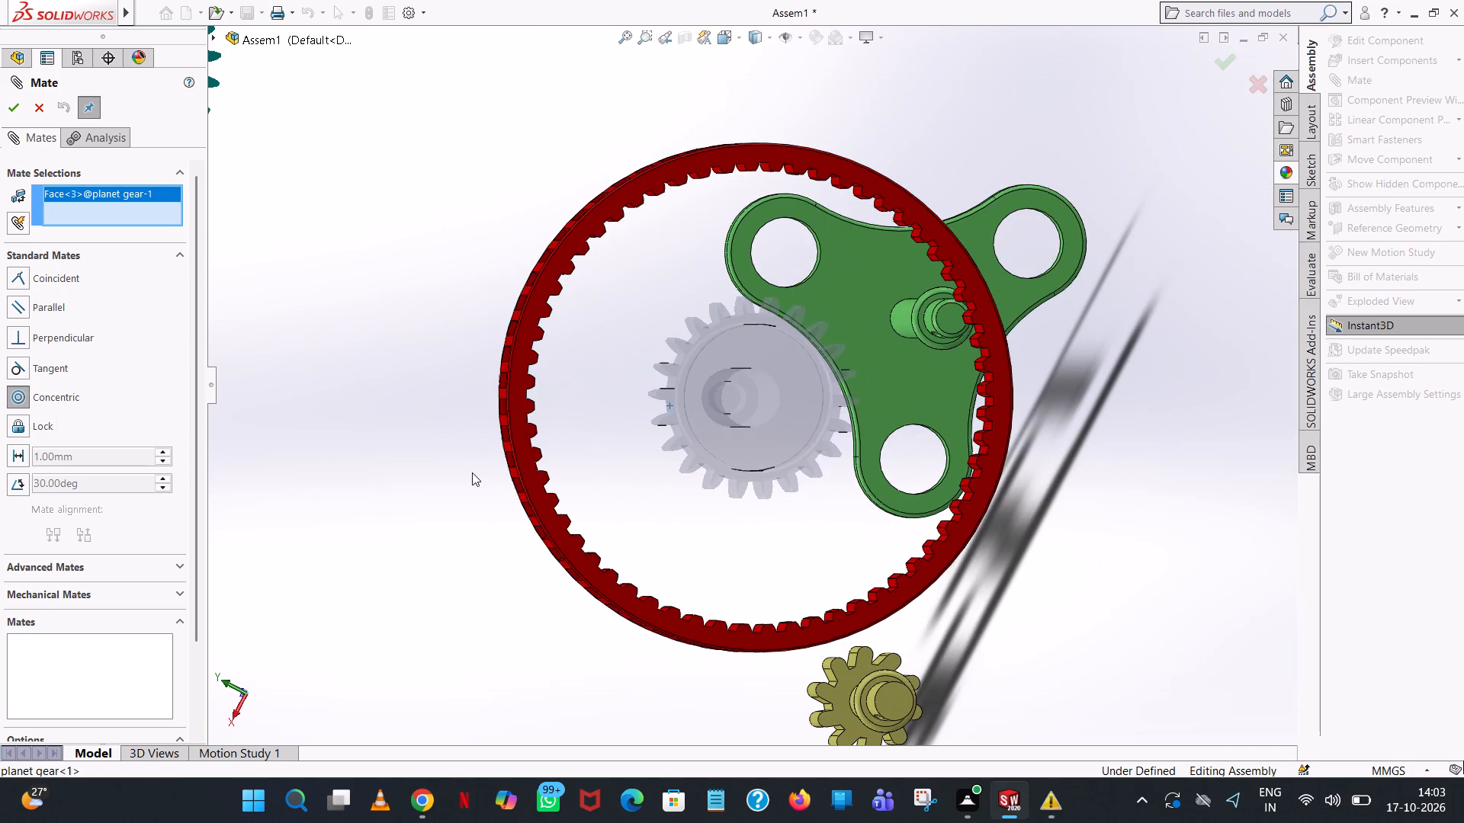
{"action": "middle_click_drag", "start_coordinate": [557, 438], "coordinate": [518, 449]}
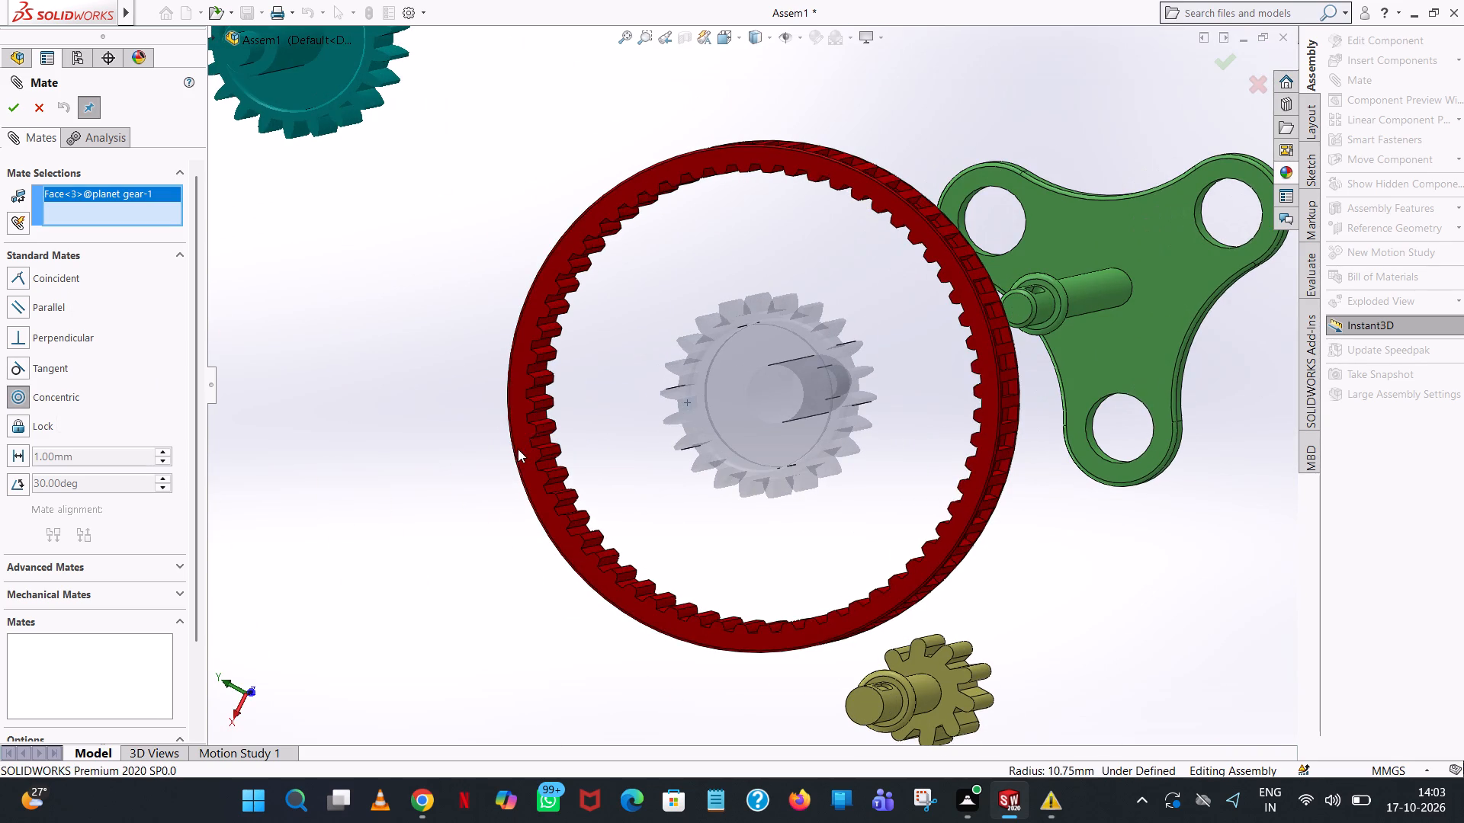
{"action": "left_click", "coordinate": [554, 450]}
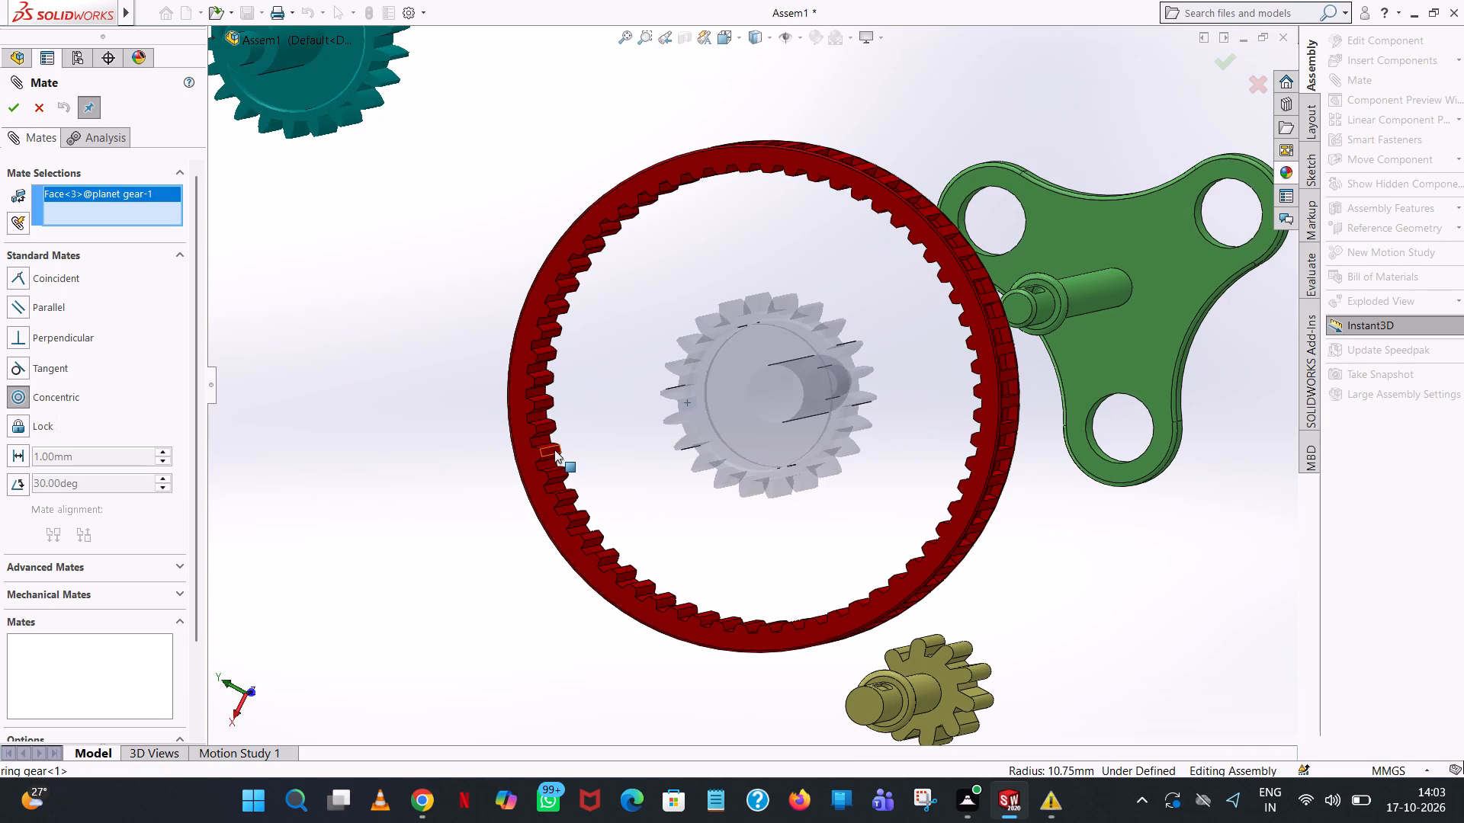
{"action": "left_click", "coordinate": [539, 470]}
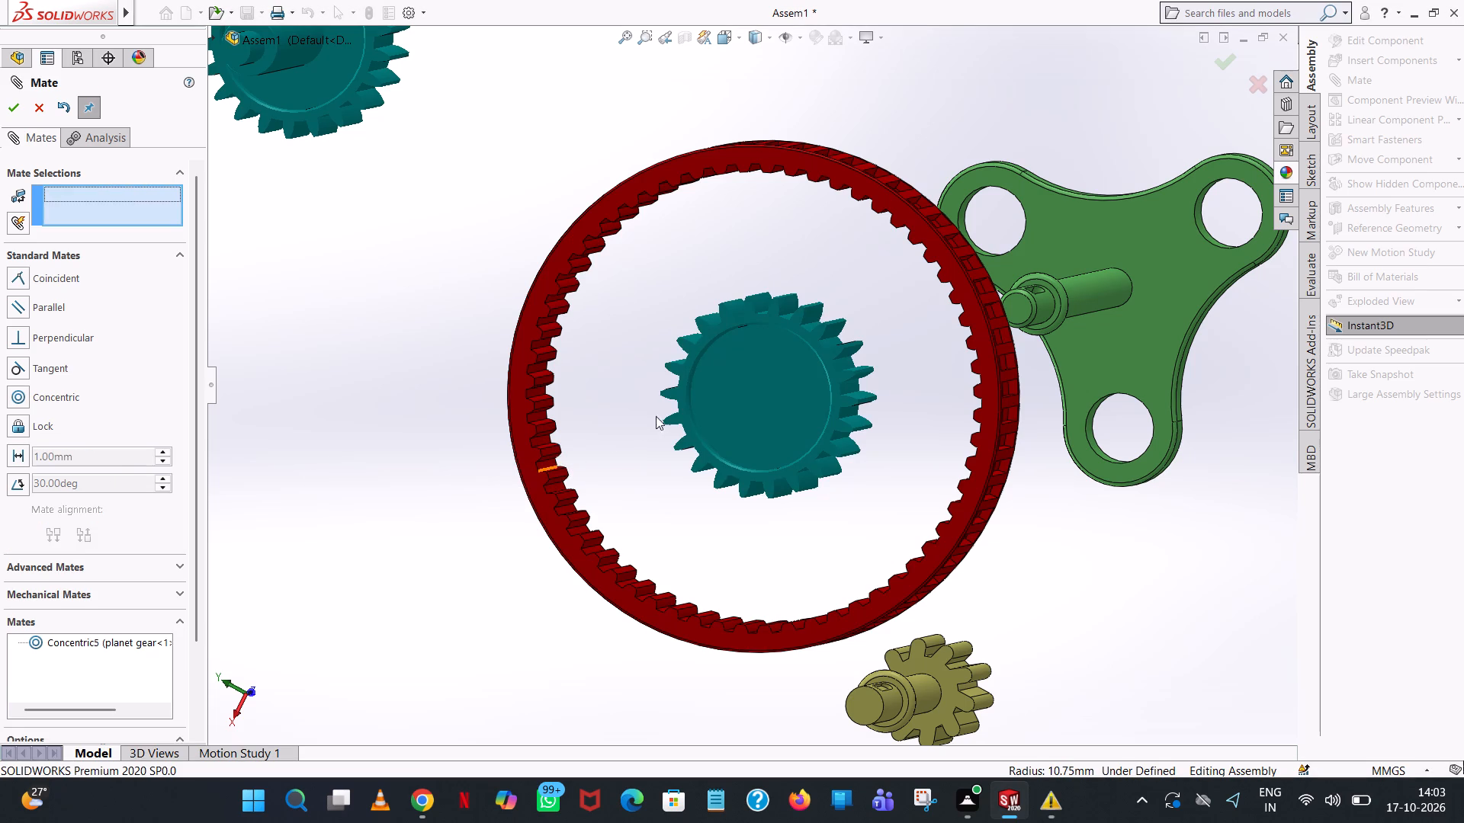
Move the first planet gear around inside the ring gear to check how the new concentric mate constrains it.
{"action": "left_click_drag", "start_coordinate": [695, 406], "coordinate": [603, 533]}
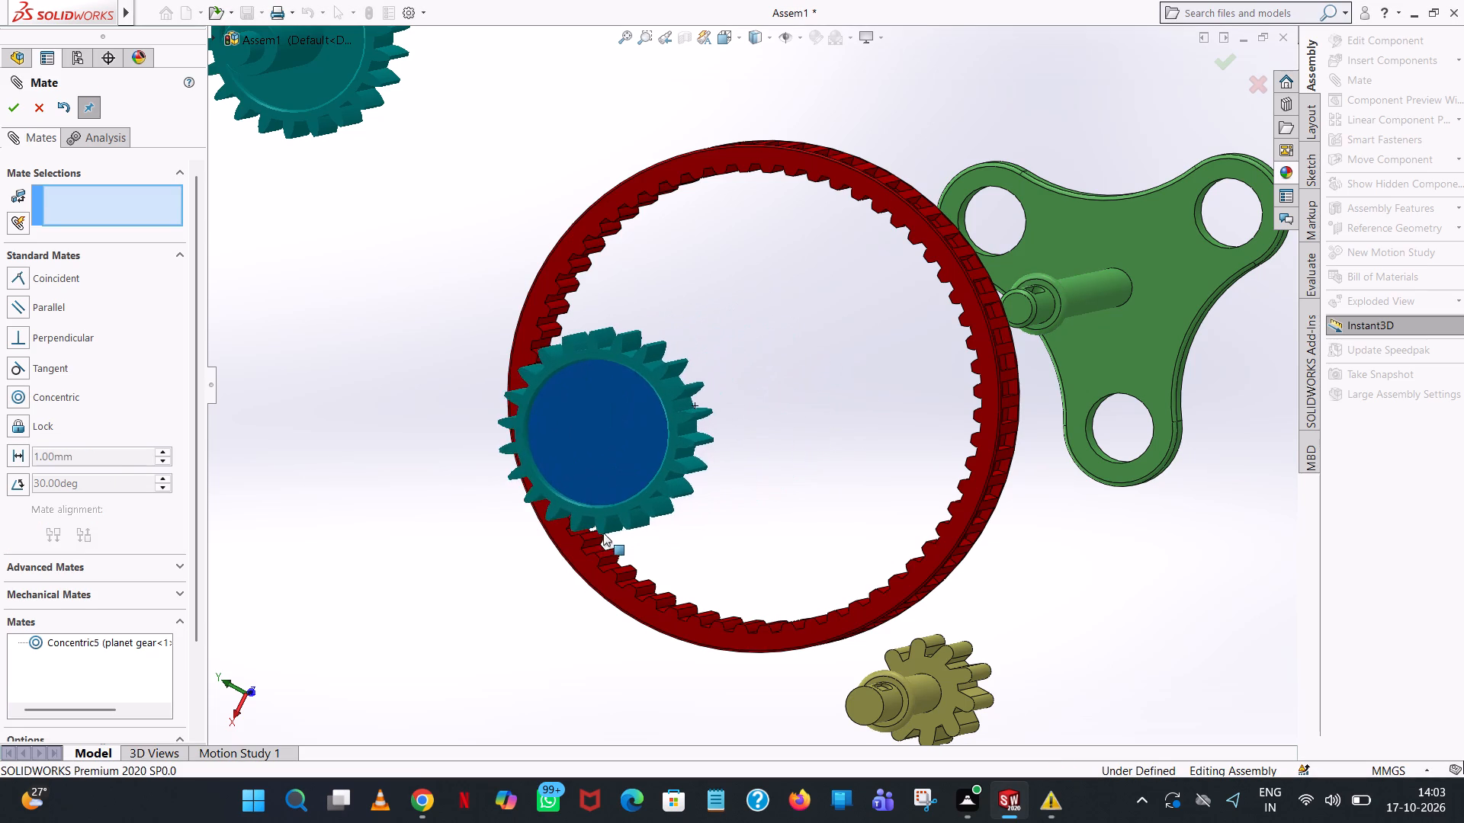
{"action": "left_click_drag", "start_coordinate": [603, 533], "coordinate": [618, 524]}
{"action": "middle_click_drag", "start_coordinate": [733, 527], "coordinate": [815, 552]}
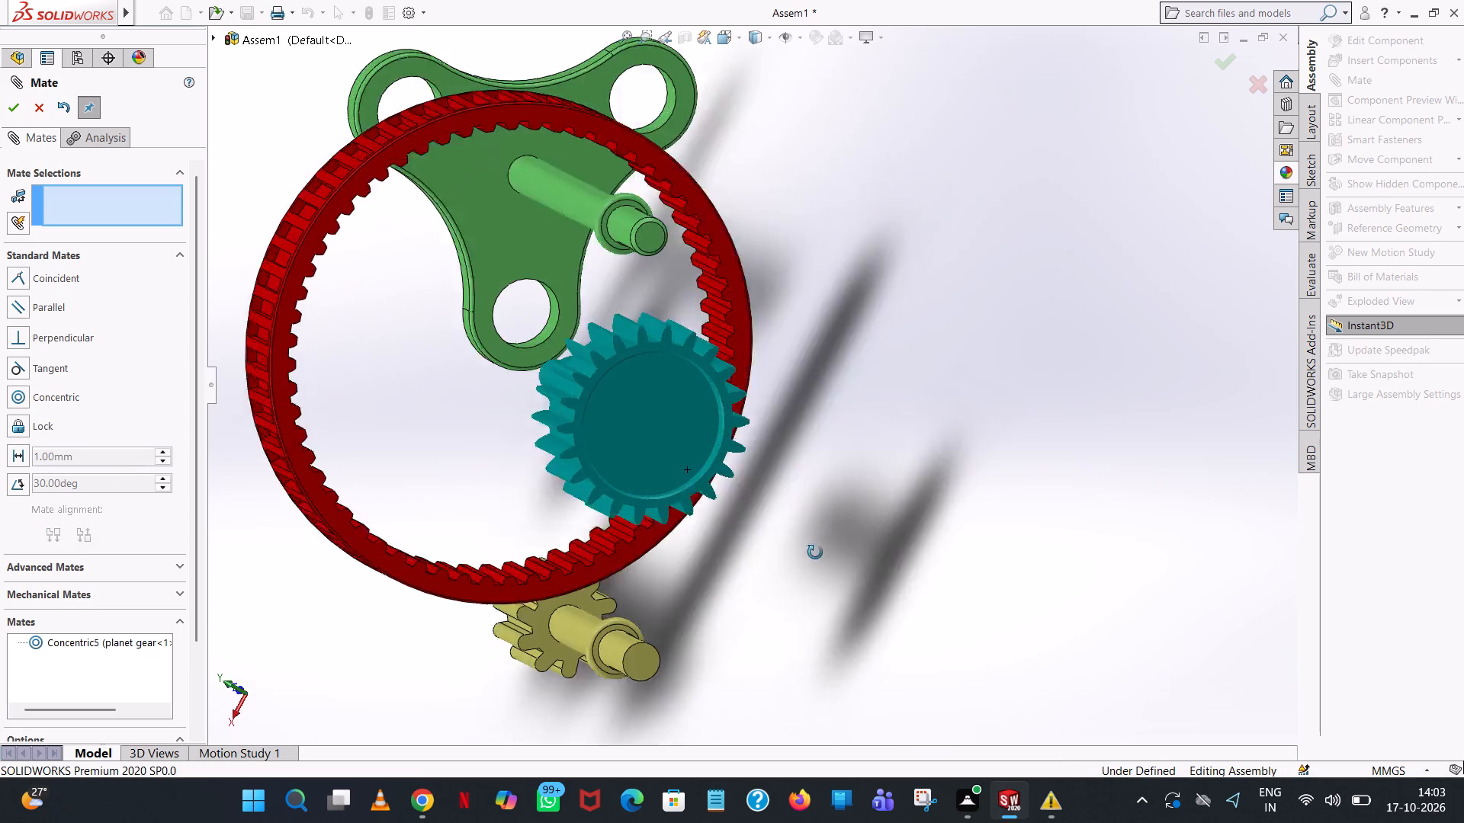
{"action": "middle_click_drag", "start_coordinate": [815, 552], "coordinate": [774, 537]}
{"action": "scroll", "coordinate": [817, 552], "scroll_direction": "up", "scroll_amount": 1}
{"action": "left_click_drag", "start_coordinate": [619, 444], "coordinate": [619, 402]}
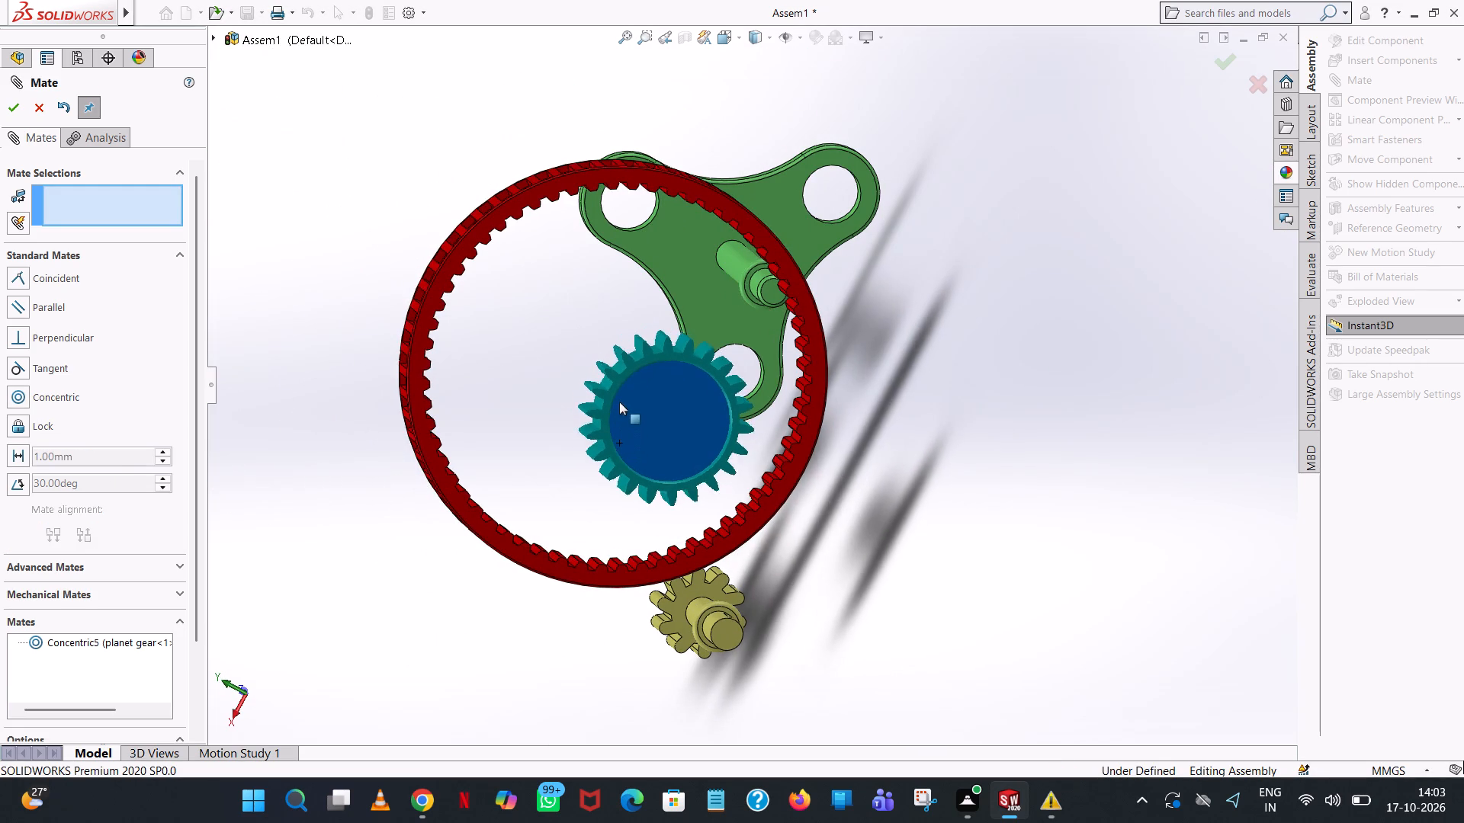
{"action": "left_click_drag", "start_coordinate": [619, 402], "coordinate": [607, 277]}
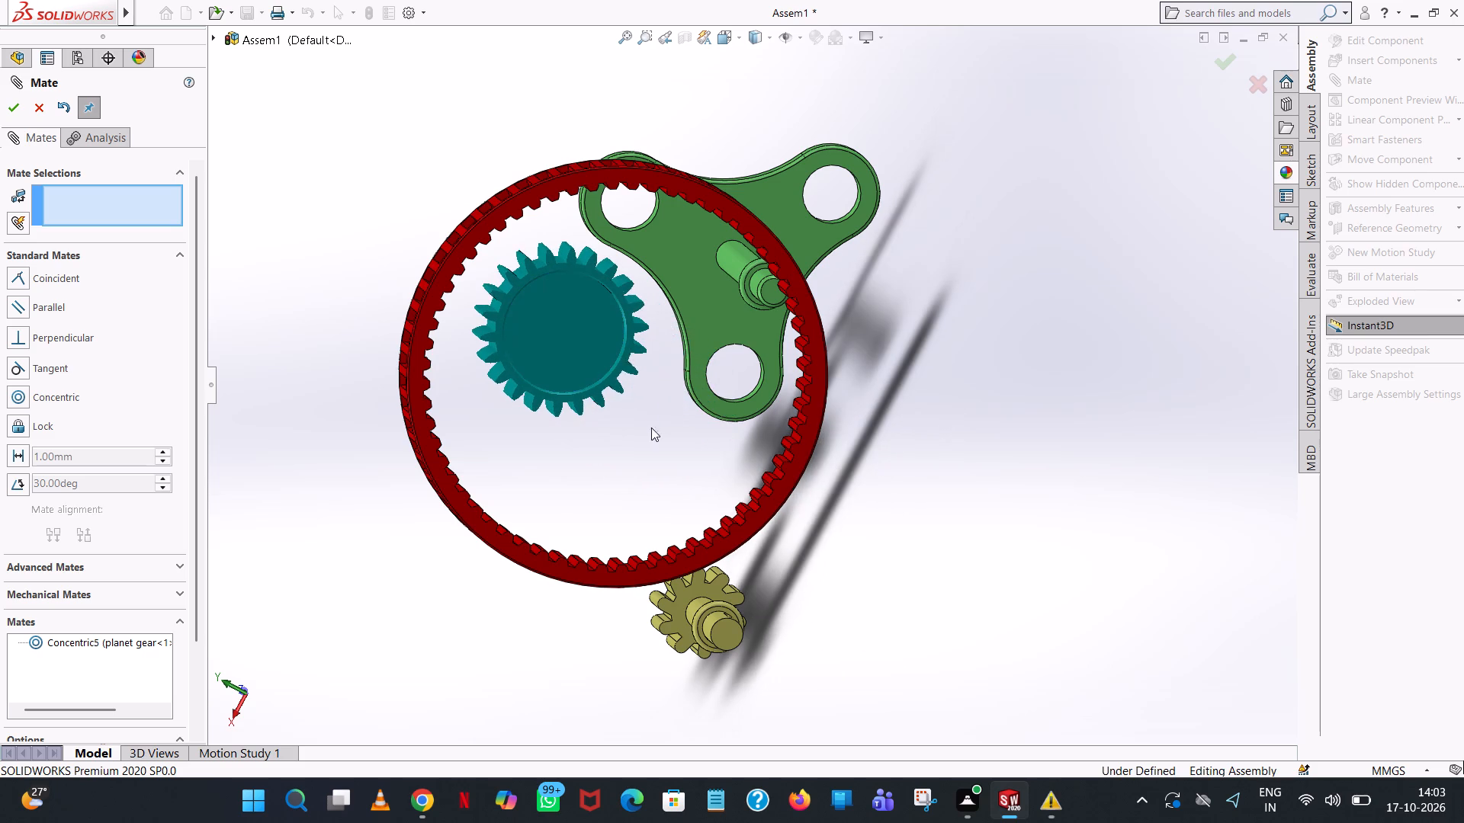
{"action": "middle_click_drag", "start_coordinate": [651, 428], "coordinate": [653, 447]}
{"action": "scroll", "coordinate": [657, 428], "scroll_direction": "up", "scroll_amount": 1}
{"action": "scroll", "coordinate": [627, 402], "scroll_direction": "down", "scroll_amount": 3}
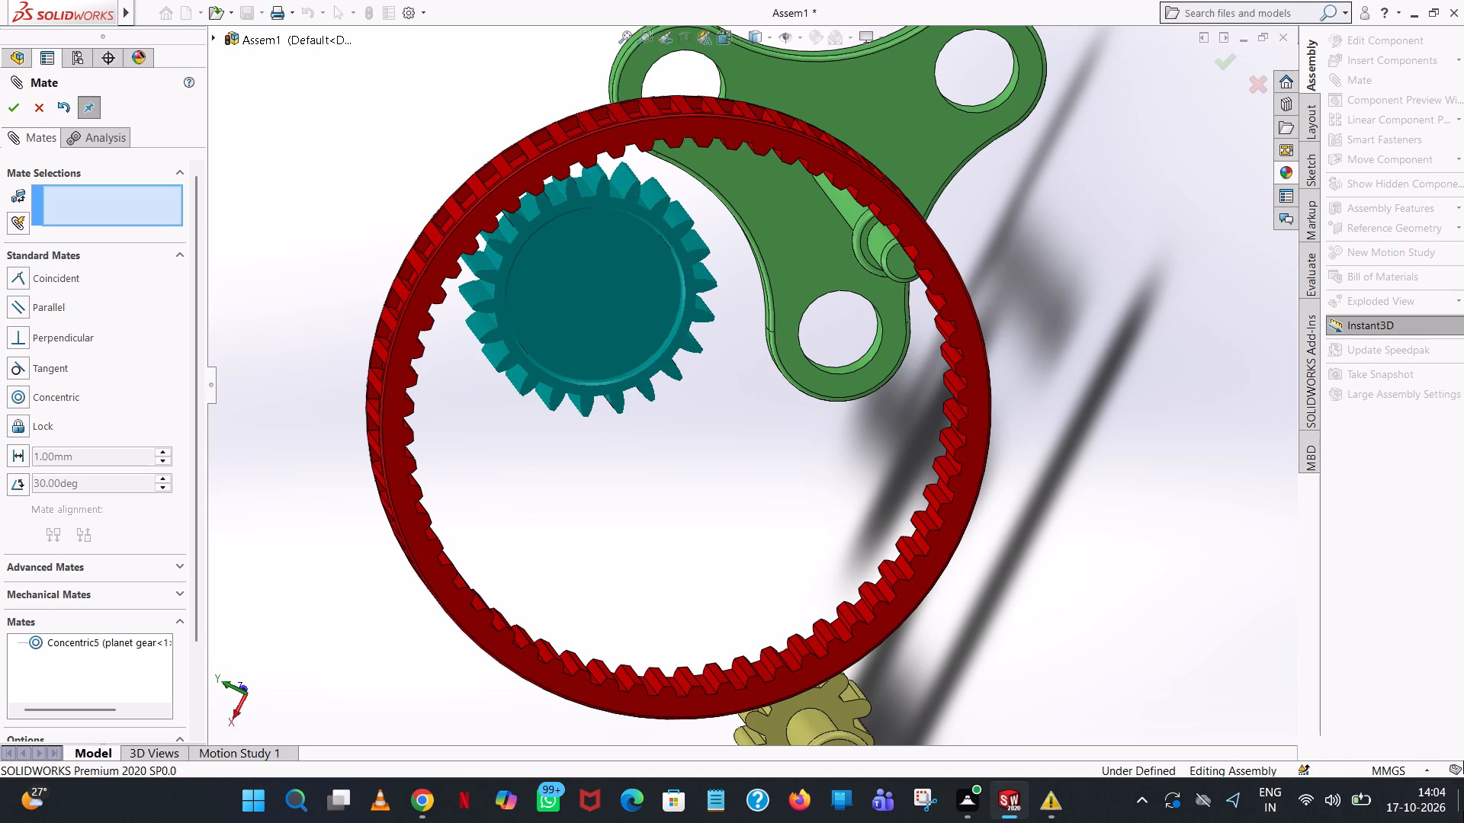
Add a tangent mate between a tooth-gap edge of the ring gear and a tooth face of the first planet gear.
{"action": "middle_click_drag", "start_coordinate": [786, 405], "coordinate": [777, 390]}
{"action": "scroll", "coordinate": [534, 177], "scroll_direction": "down", "scroll_amount": 2}
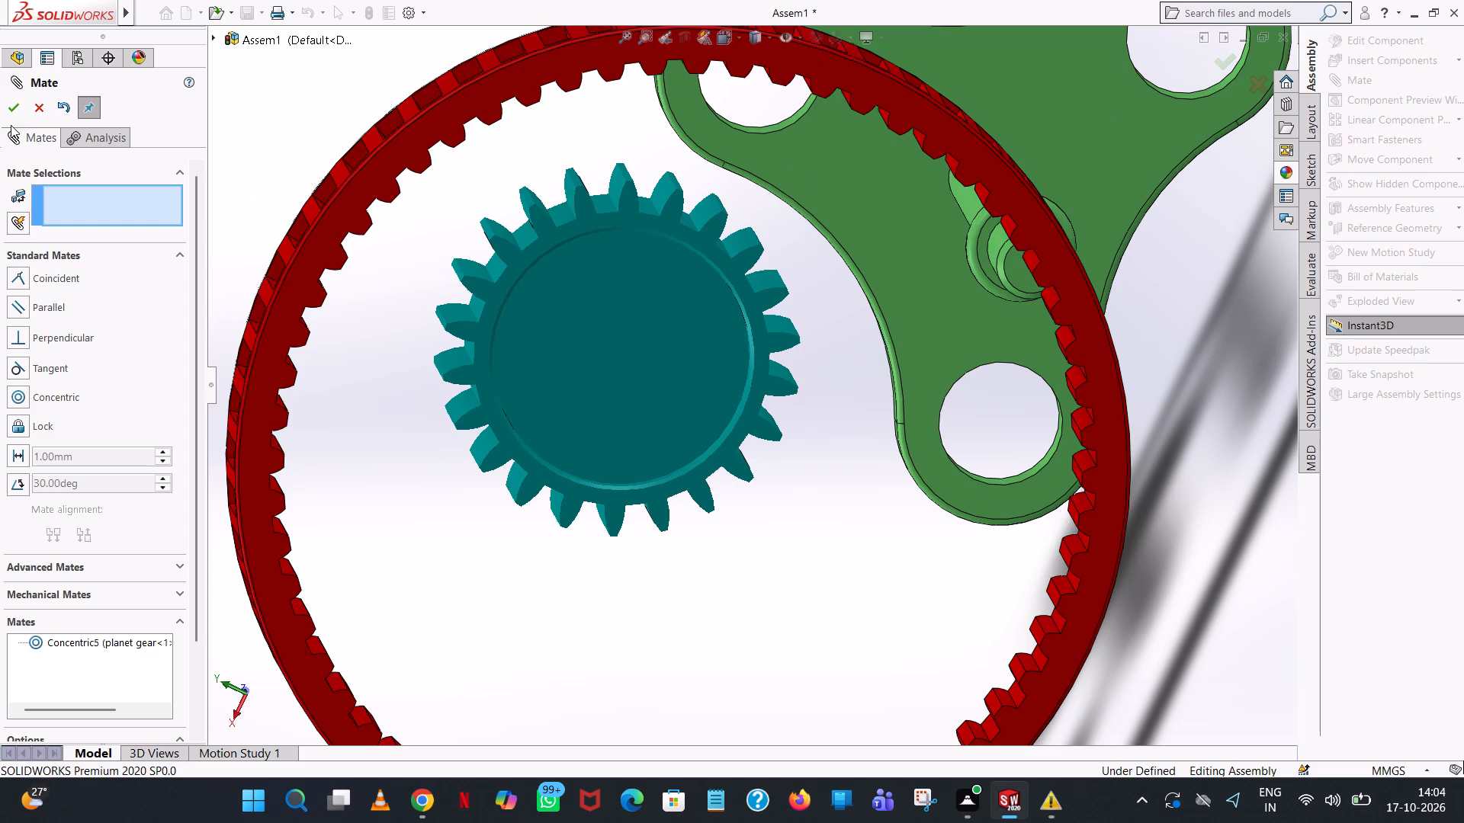
{"action": "left_click", "coordinate": [59, 363]}
{"action": "scroll", "coordinate": [437, 148], "scroll_direction": "down", "scroll_amount": 4}
{"action": "left_click", "coordinate": [522, 200]}
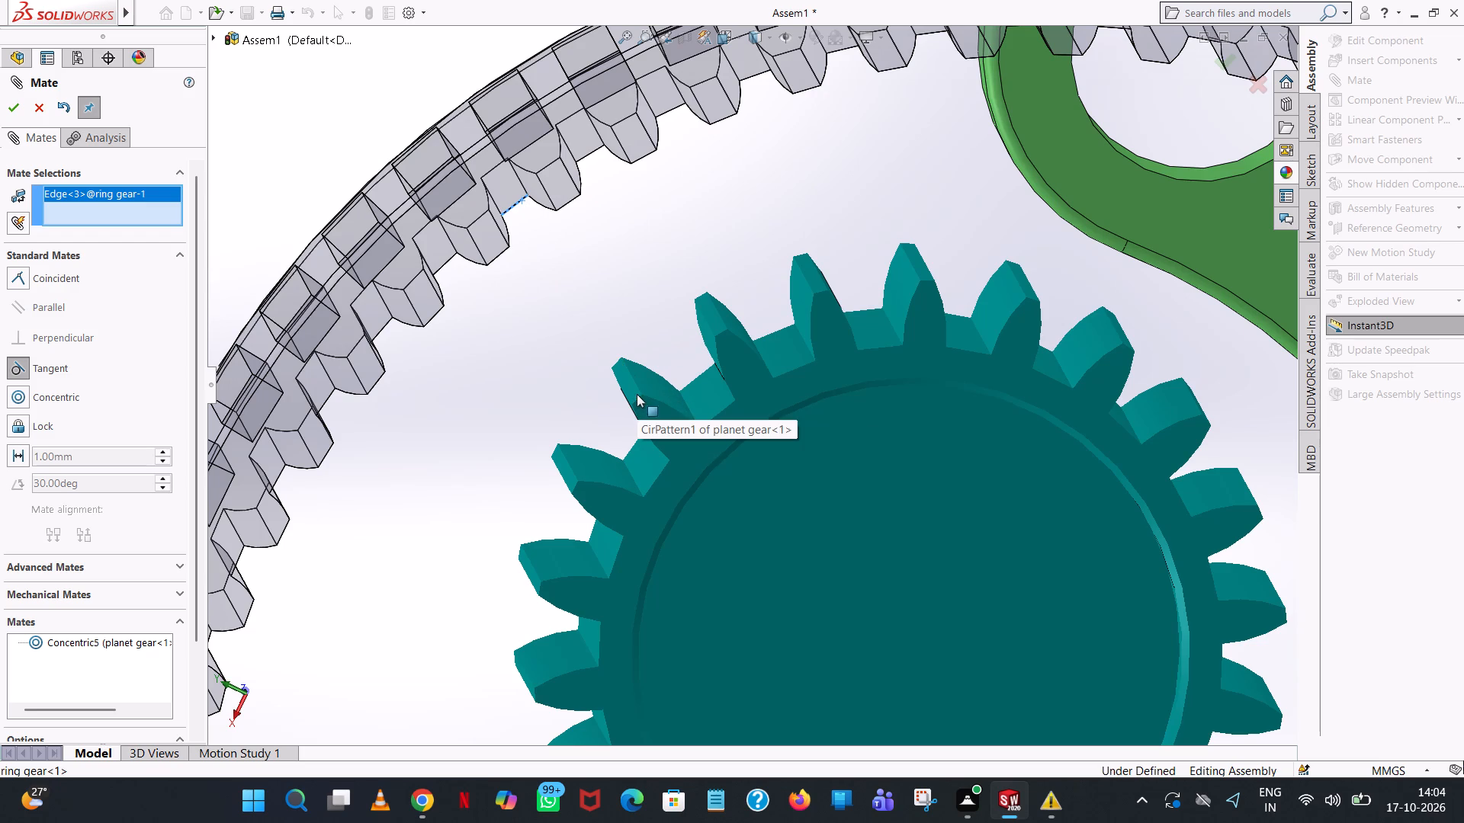
{"action": "left_click", "coordinate": [632, 390]}
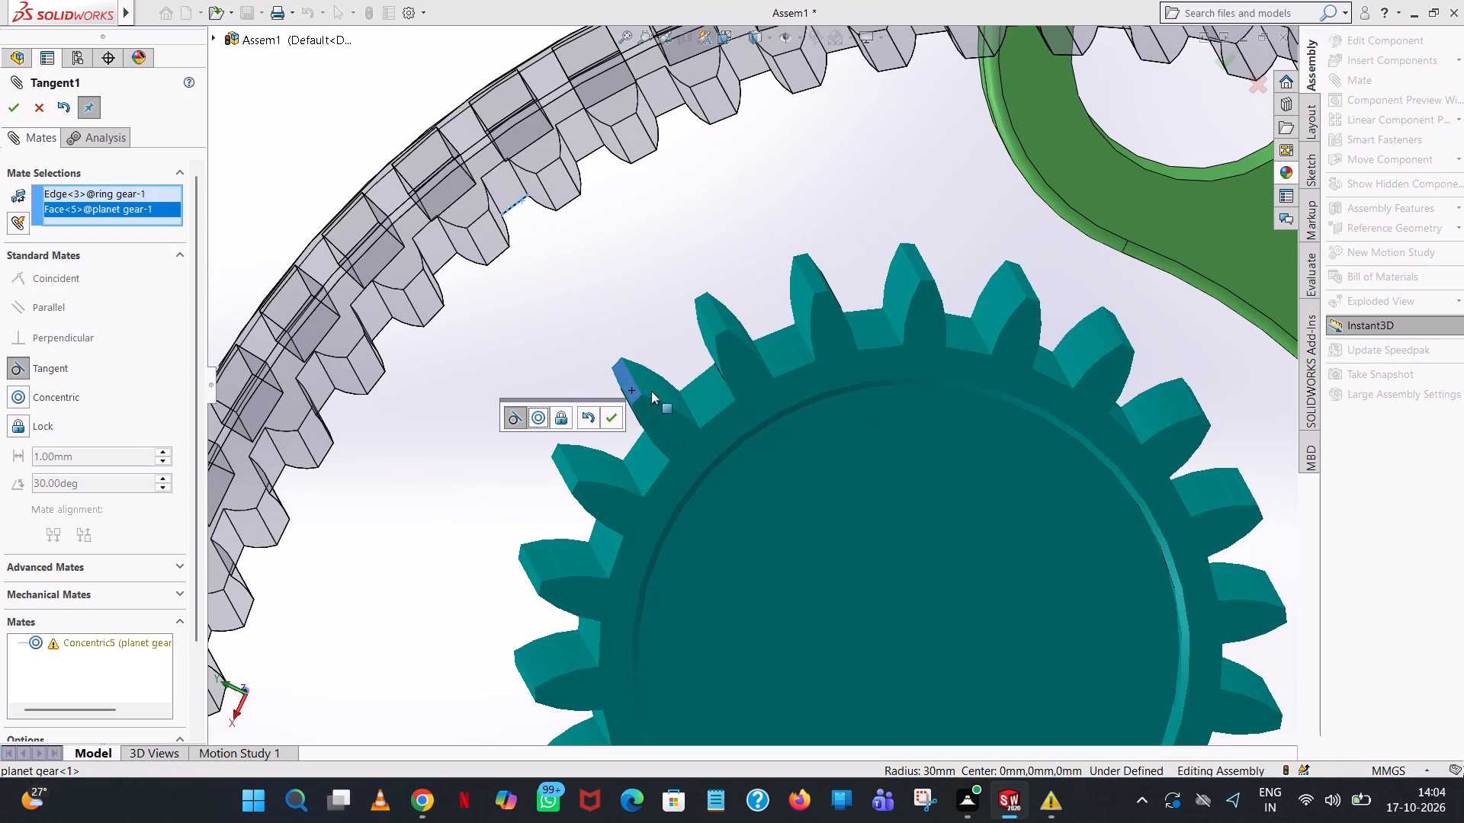
{"action": "left_click", "coordinate": [611, 416]}
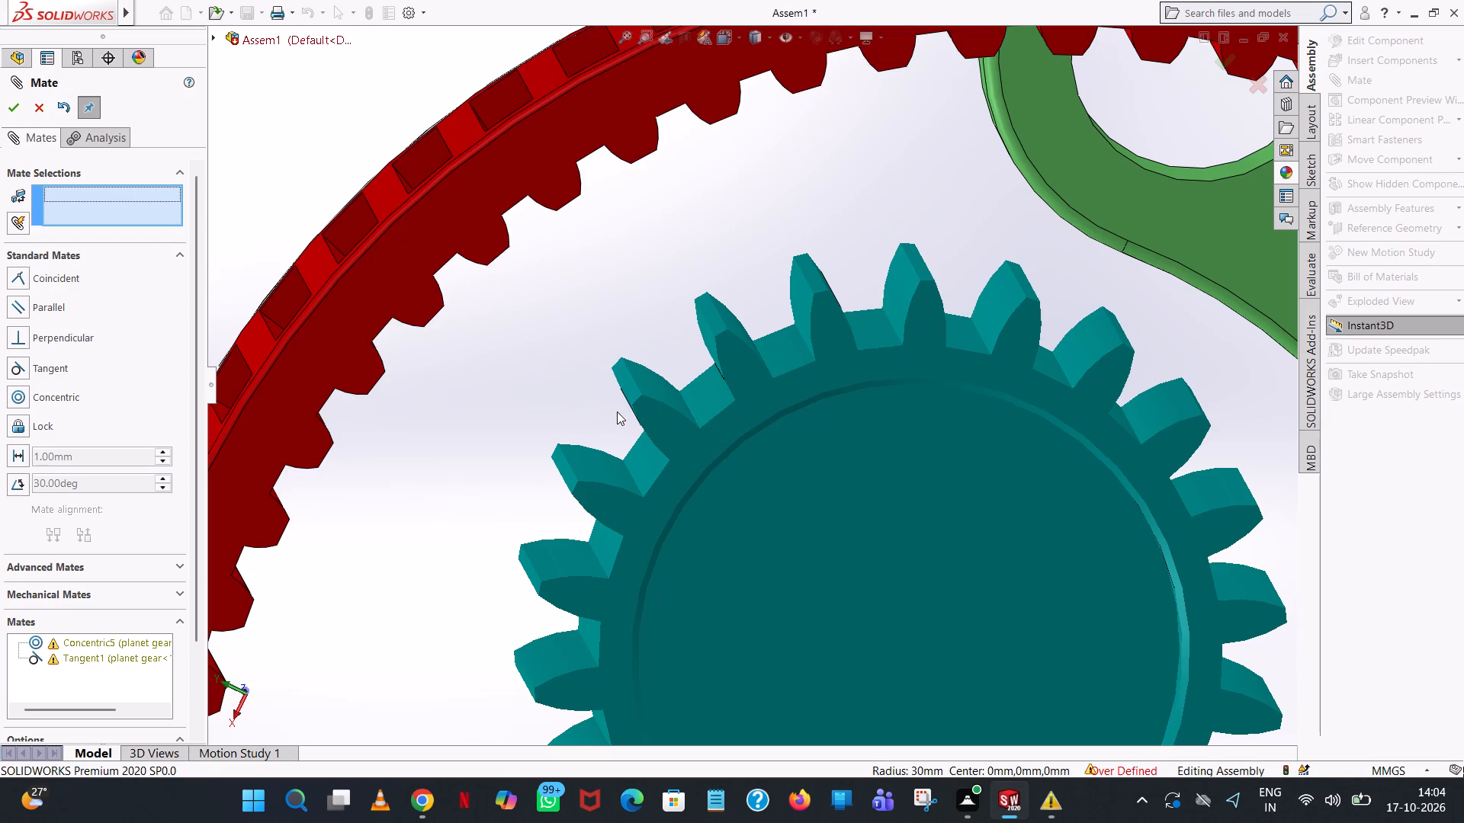
Move the first planet gear against the ring gear's teeth to check how the tangent mate constrains it.
{"action": "left_click_drag", "start_coordinate": [682, 430], "coordinate": [600, 405]}
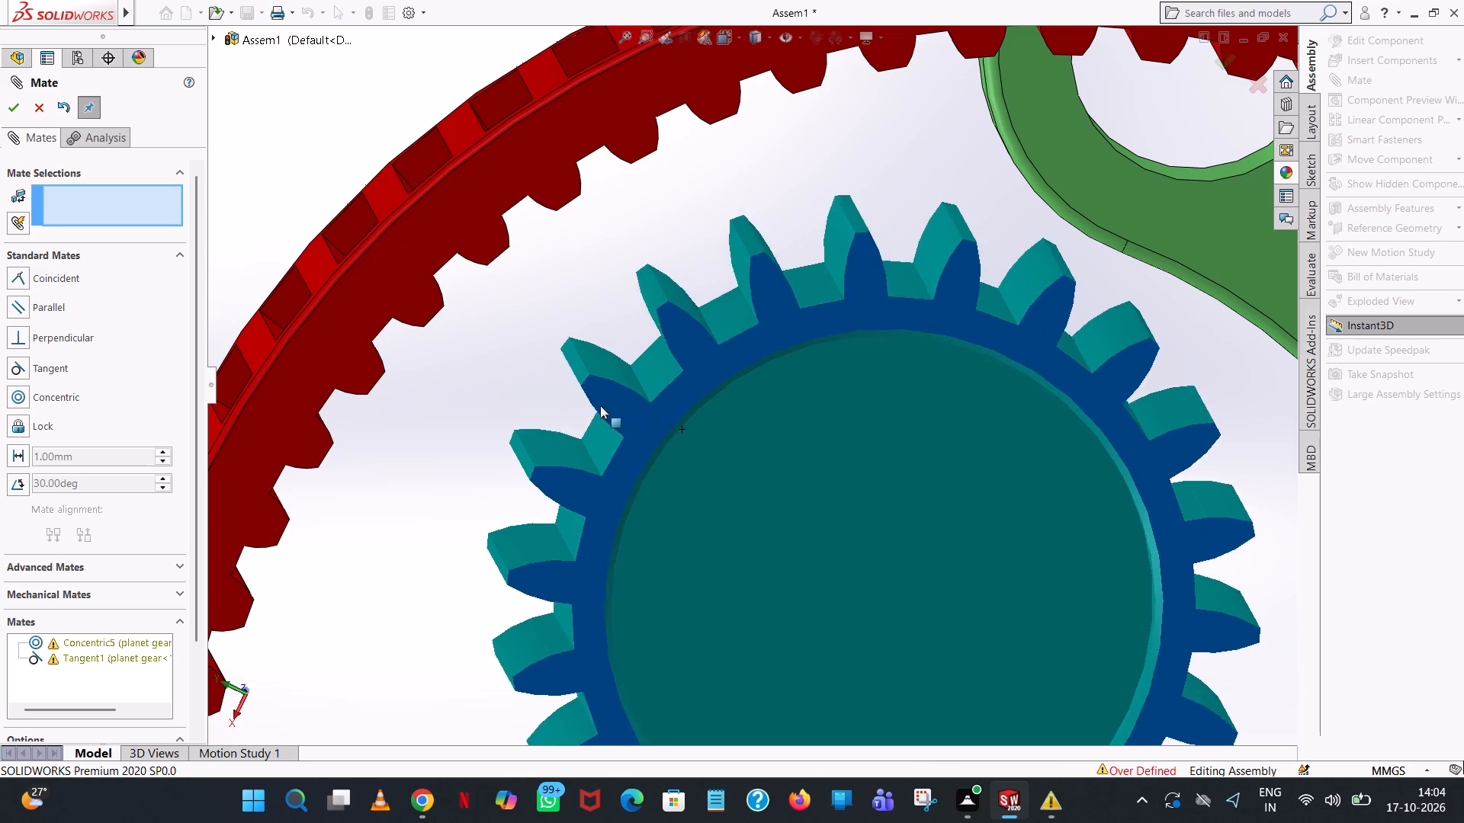
{"action": "left_click_drag", "start_coordinate": [600, 405], "coordinate": [470, 303]}
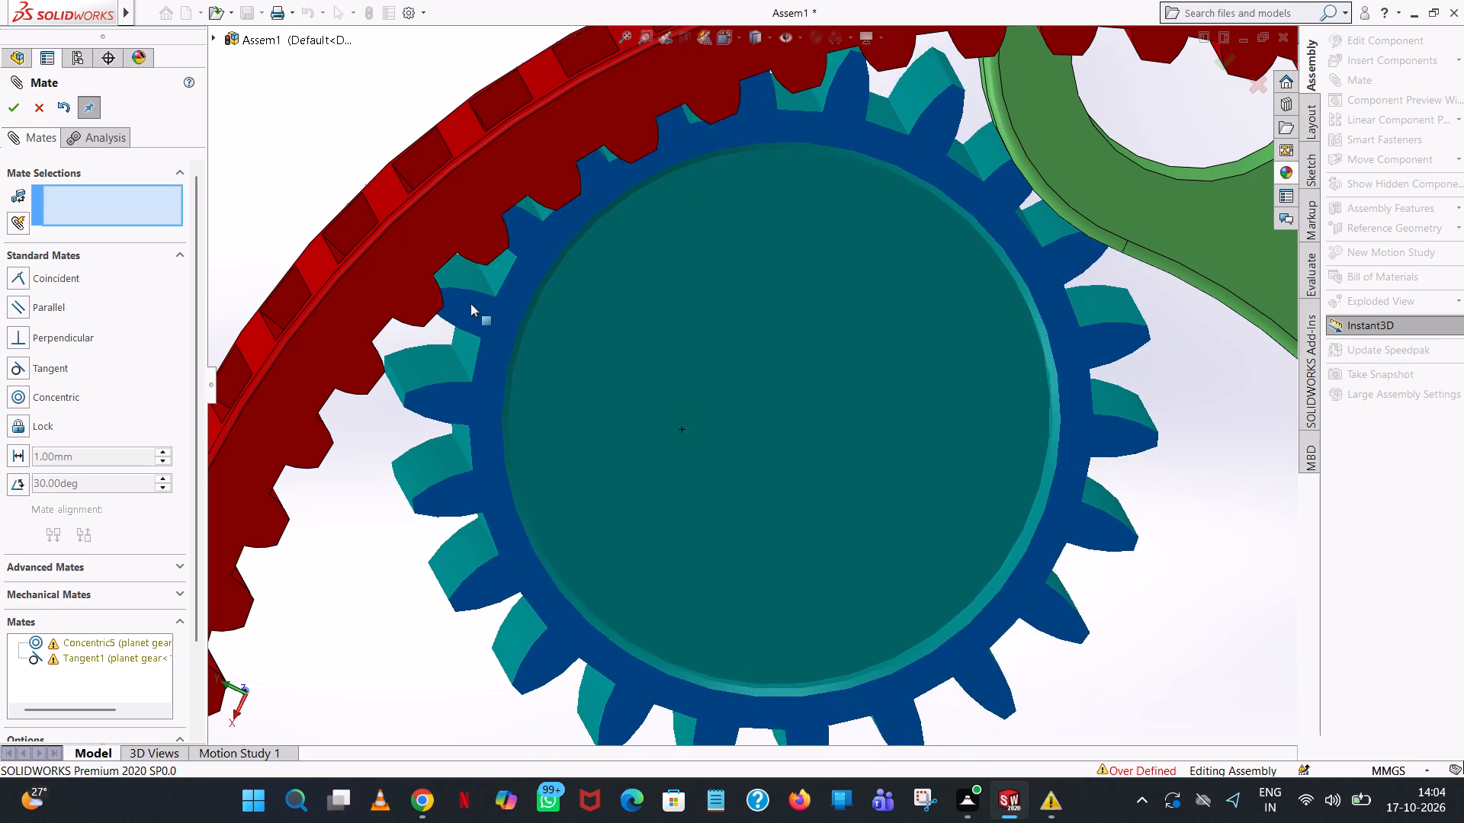
{"action": "left_click_drag", "start_coordinate": [470, 303], "coordinate": [414, 671]}
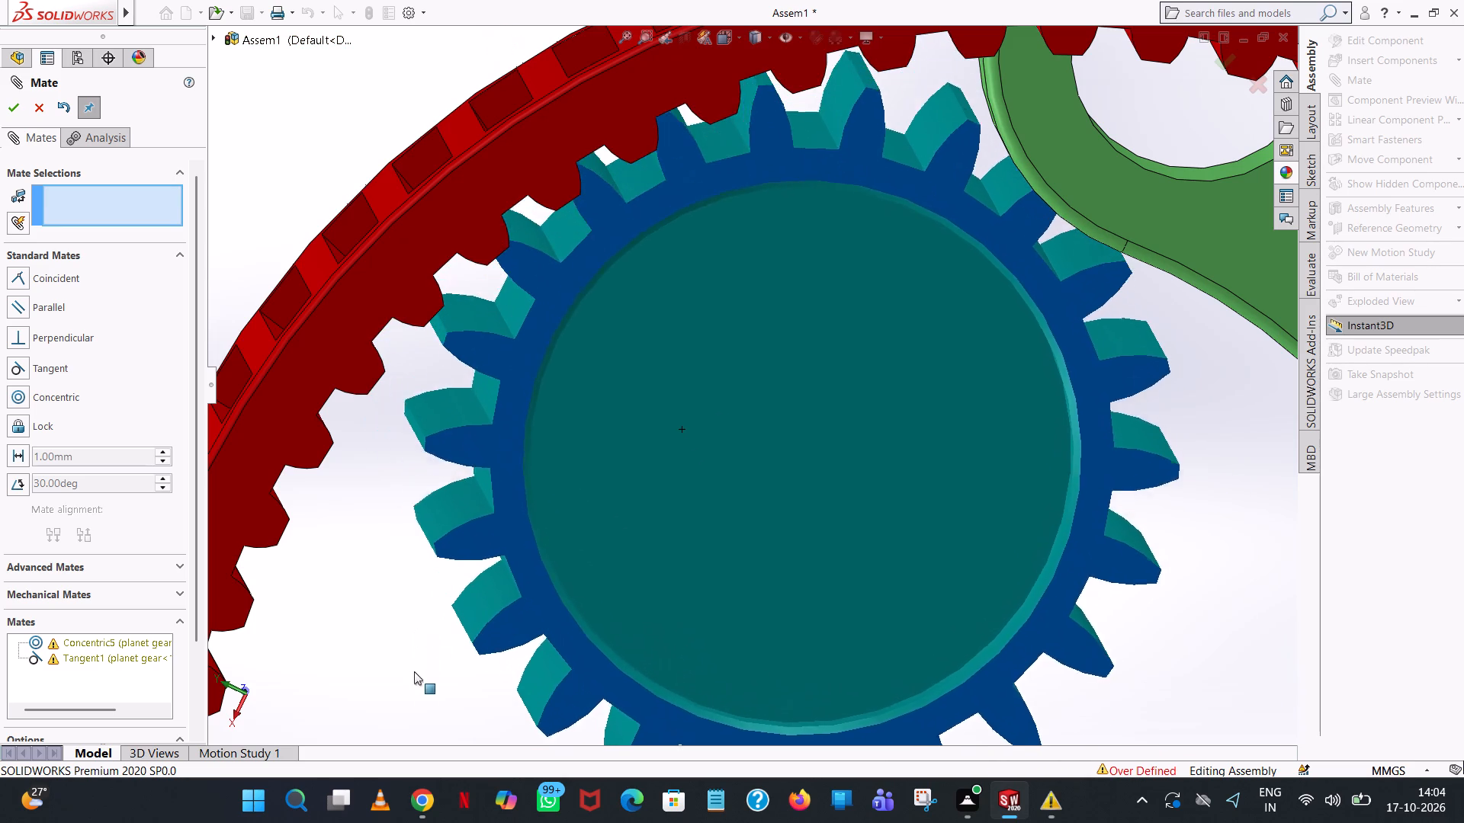
{"action": "left_click_drag", "start_coordinate": [414, 671], "coordinate": [409, 732]}
{"action": "middle_click_drag", "start_coordinate": [588, 432], "coordinate": [560, 418]}
{"action": "scroll", "coordinate": [560, 419], "scroll_direction": "up", "scroll_amount": 5}
{"action": "scroll", "coordinate": [653, 415], "scroll_direction": "up", "scroll_amount": 1}
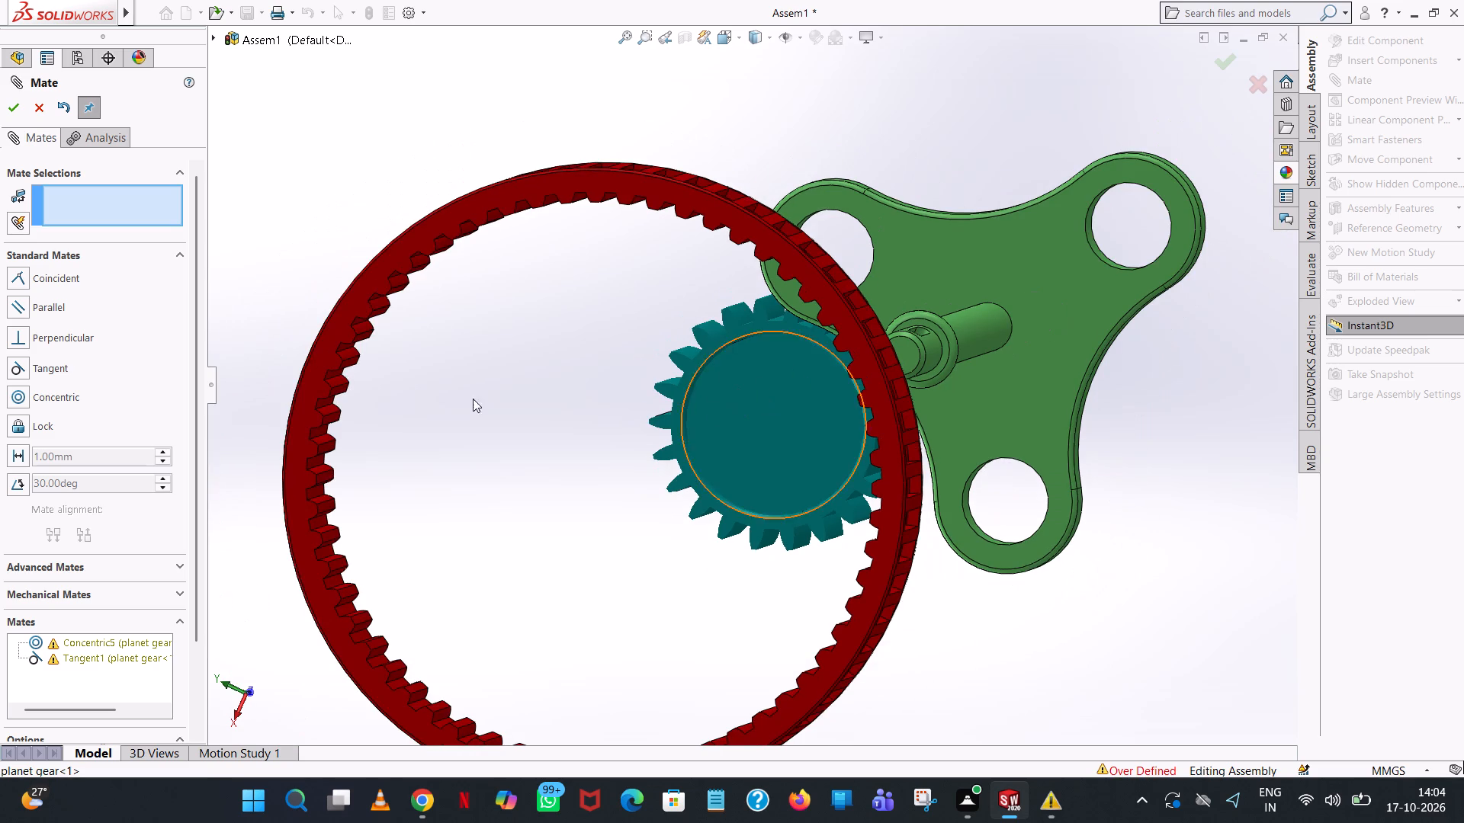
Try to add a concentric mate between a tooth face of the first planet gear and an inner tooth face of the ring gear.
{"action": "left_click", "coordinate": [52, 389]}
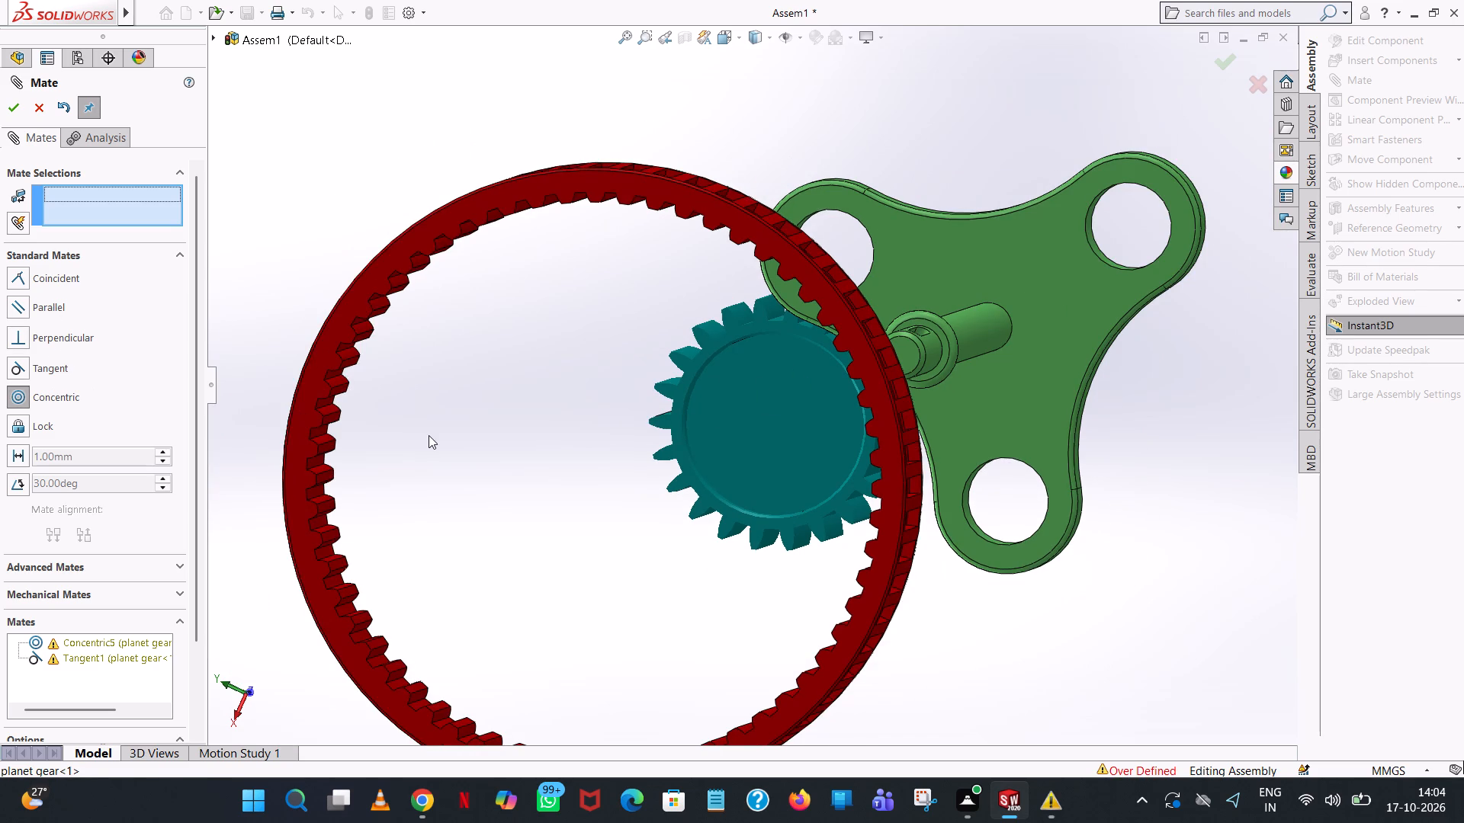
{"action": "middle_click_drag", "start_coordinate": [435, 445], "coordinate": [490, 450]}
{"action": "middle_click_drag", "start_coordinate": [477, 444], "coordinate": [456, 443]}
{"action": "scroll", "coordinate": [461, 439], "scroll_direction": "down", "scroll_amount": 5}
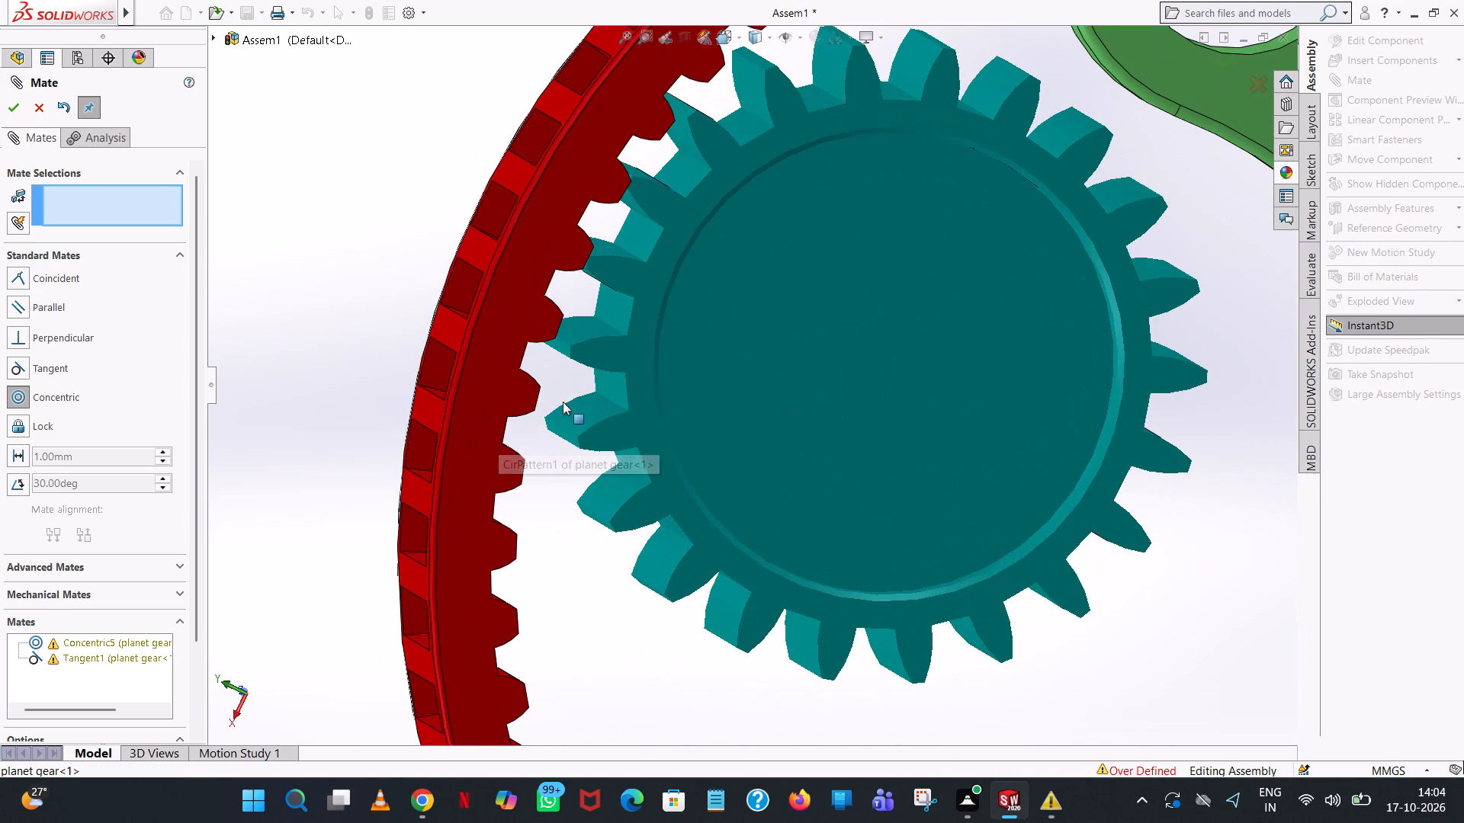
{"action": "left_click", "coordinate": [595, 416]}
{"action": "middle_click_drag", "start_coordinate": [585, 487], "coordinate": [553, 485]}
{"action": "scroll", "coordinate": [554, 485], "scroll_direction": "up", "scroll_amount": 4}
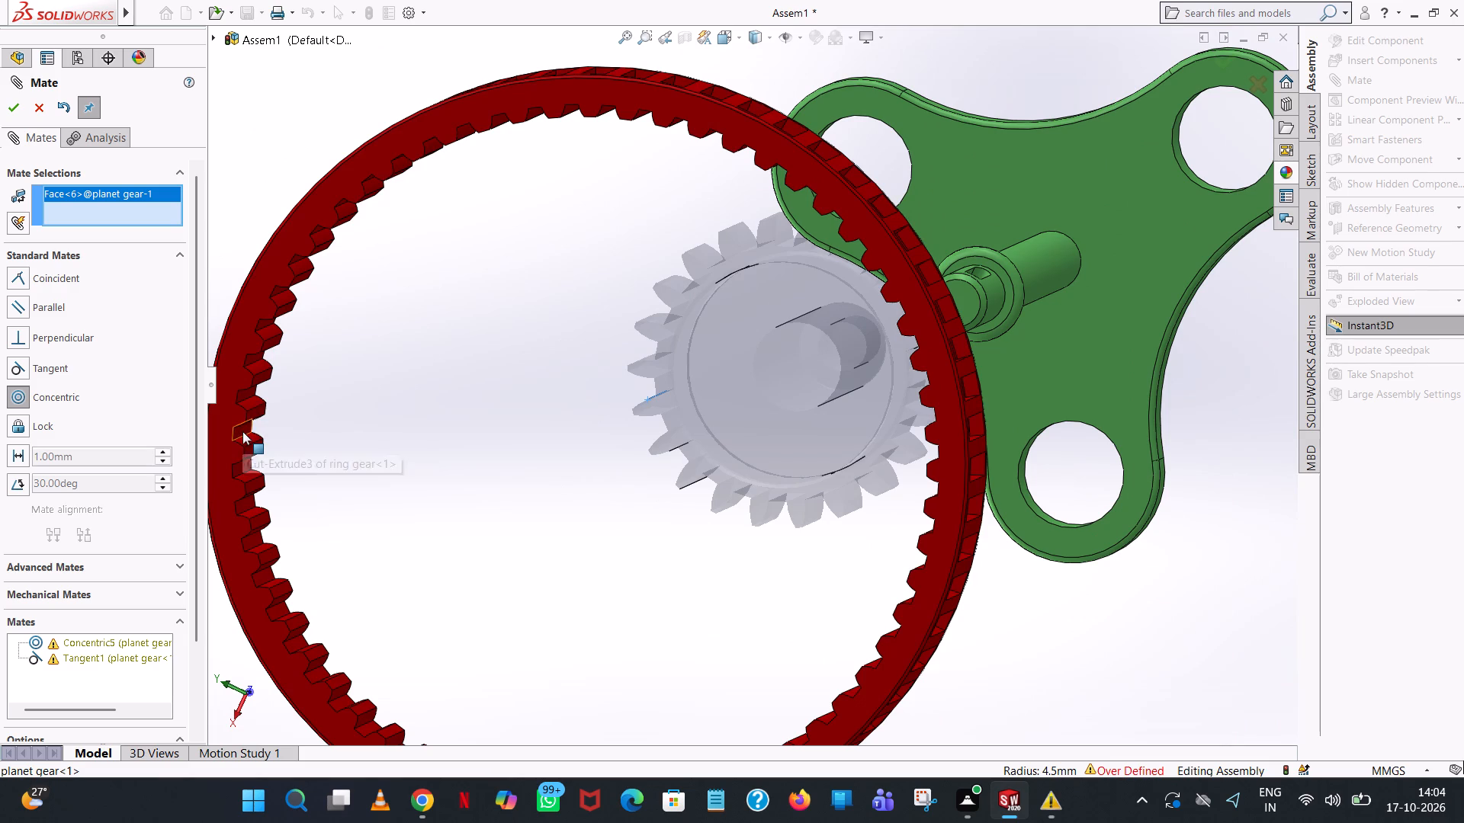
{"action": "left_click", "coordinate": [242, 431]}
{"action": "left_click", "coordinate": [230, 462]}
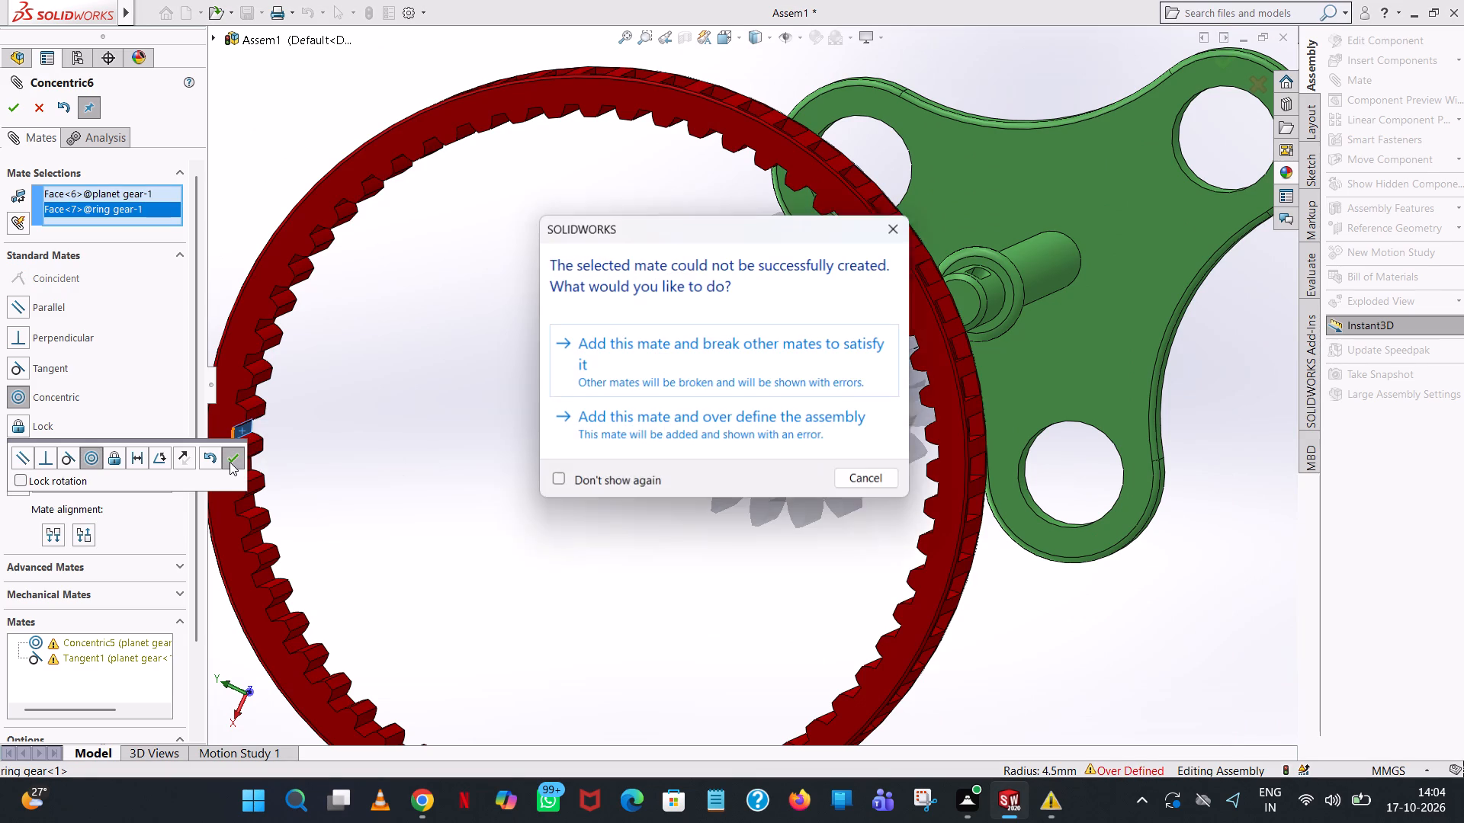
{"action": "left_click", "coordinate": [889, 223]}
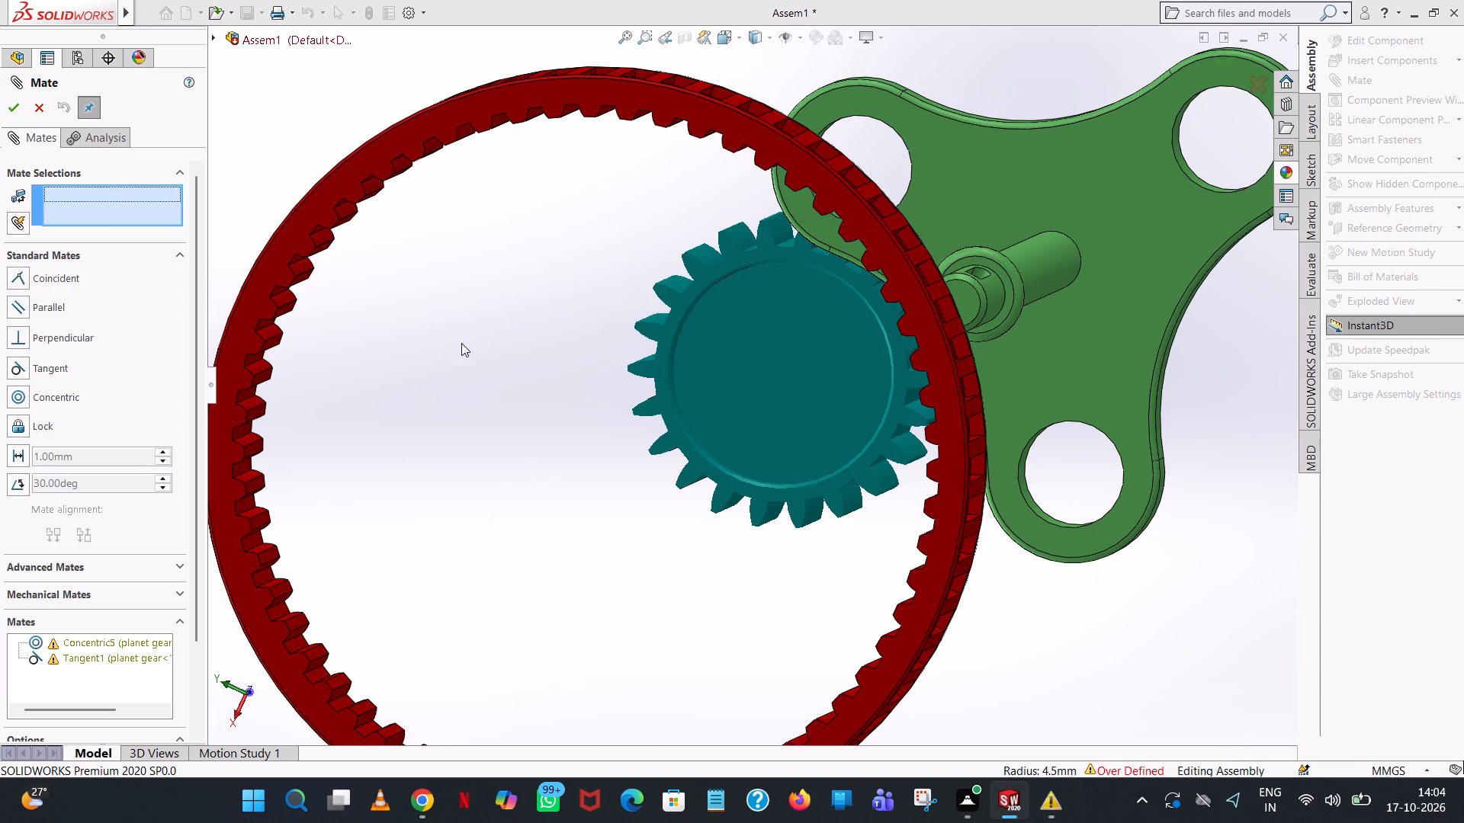
Add a concentric mate between a tooth-gap floor face of the first planet gear and a tooth-gap face of the ring gear.
{"action": "left_click", "coordinate": [51, 398]}
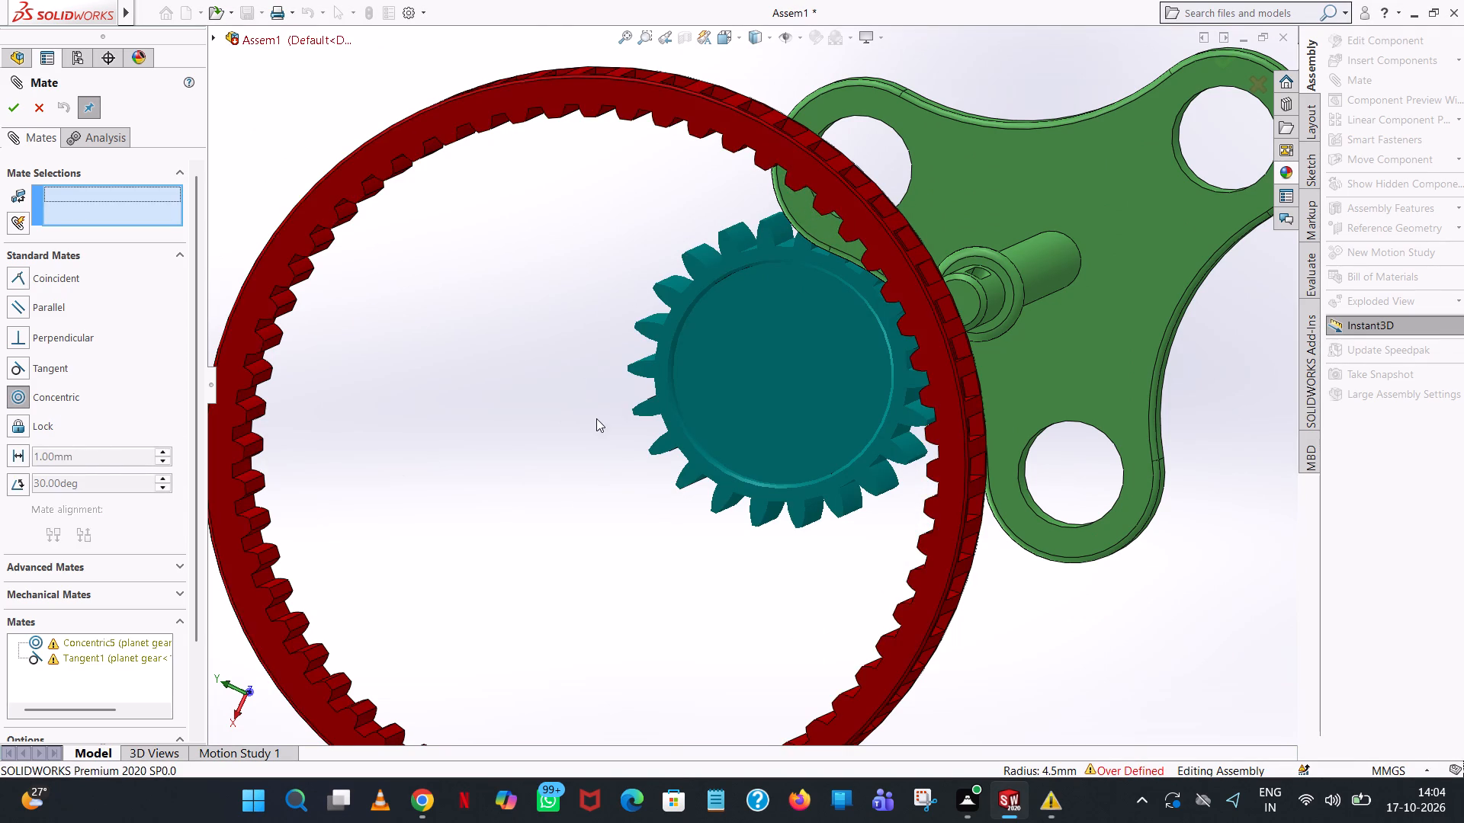
{"action": "scroll", "coordinate": [599, 421], "scroll_direction": "down", "scroll_amount": 3}
{"action": "middle_click_drag", "start_coordinate": [701, 434], "coordinate": [734, 440]}
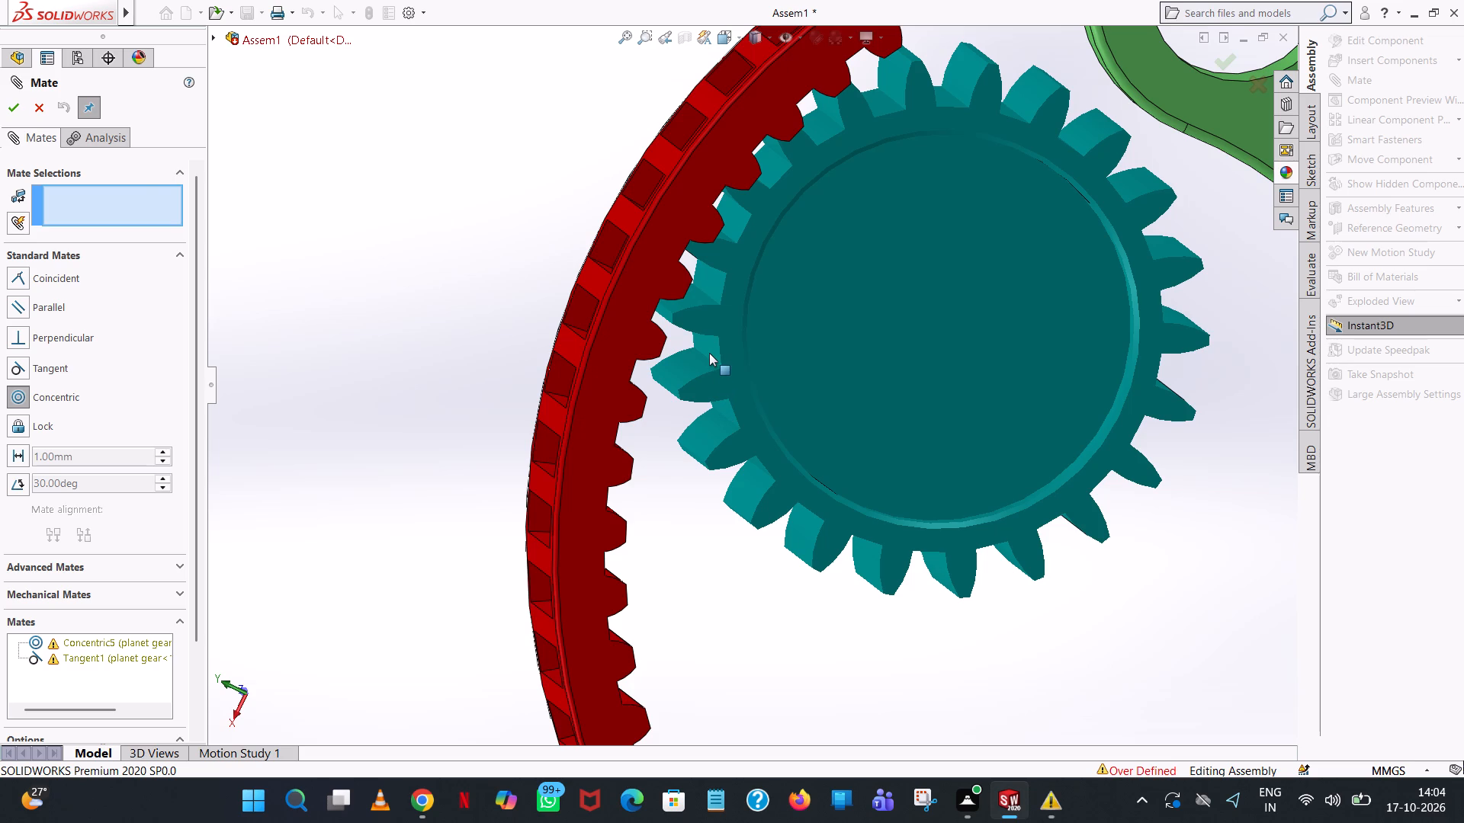
{"action": "left_click", "coordinate": [714, 344]}
{"action": "scroll", "coordinate": [714, 548], "scroll_direction": "up", "scroll_amount": 2}
{"action": "middle_click_drag", "start_coordinate": [714, 549], "coordinate": [675, 550]}
{"action": "left_click", "coordinate": [671, 501]}
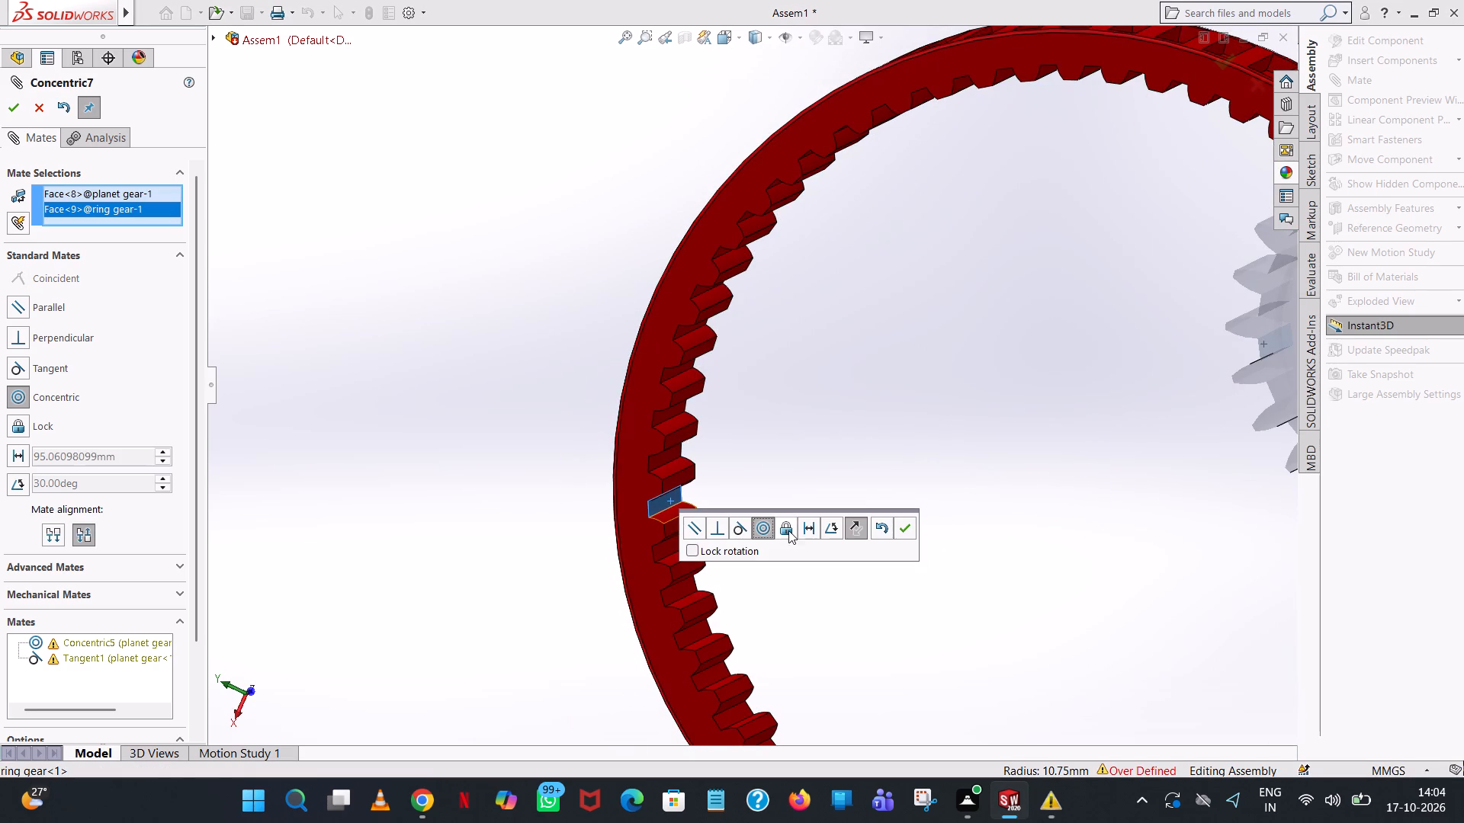
{"action": "left_click", "coordinate": [900, 527]}
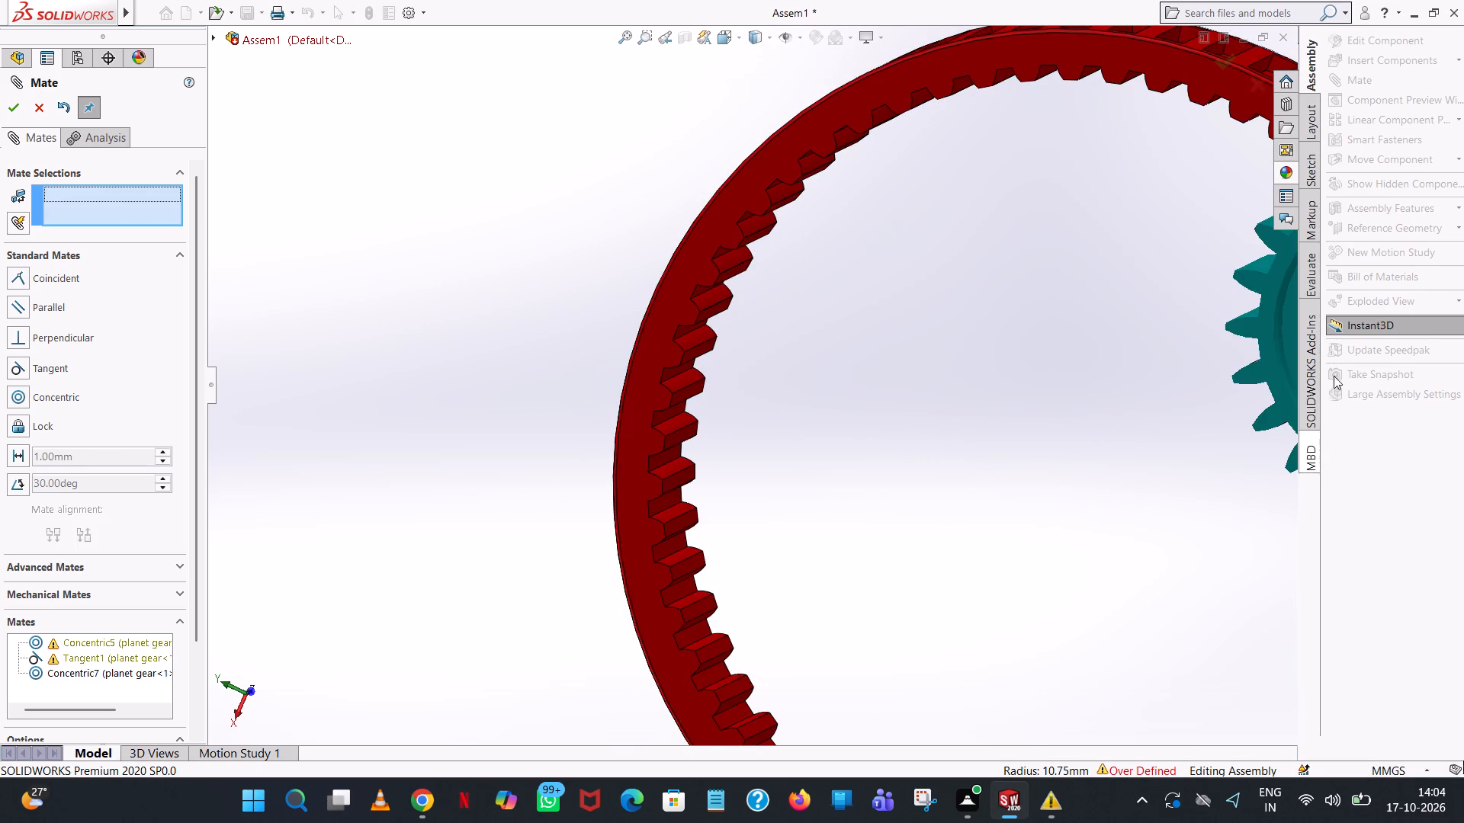
Add a coincident mate between a point and a tooth face on the first planet gear.
{"action": "left_click", "coordinate": [41, 277]}
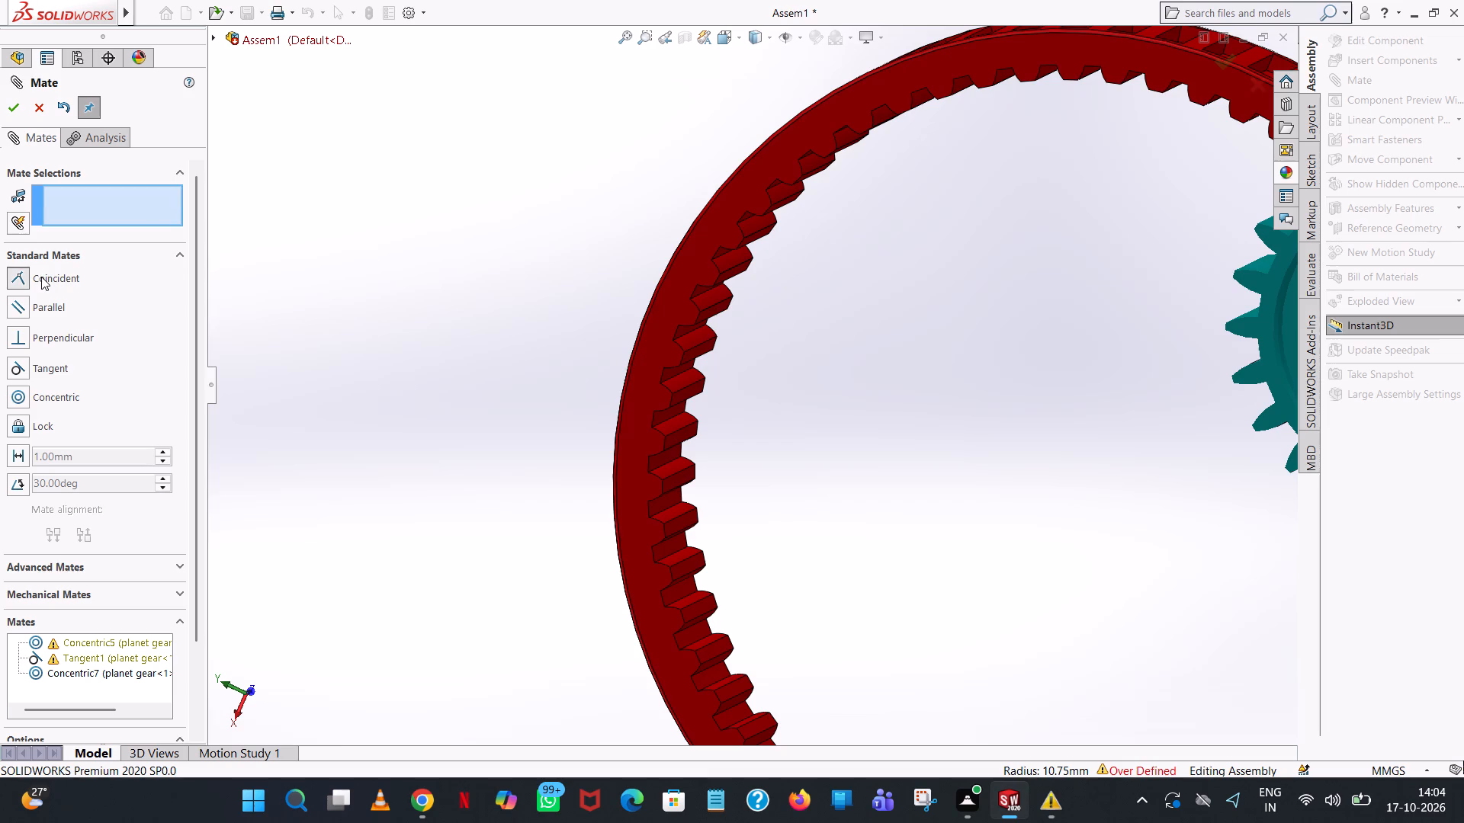
{"action": "left_click", "coordinate": [662, 498]}
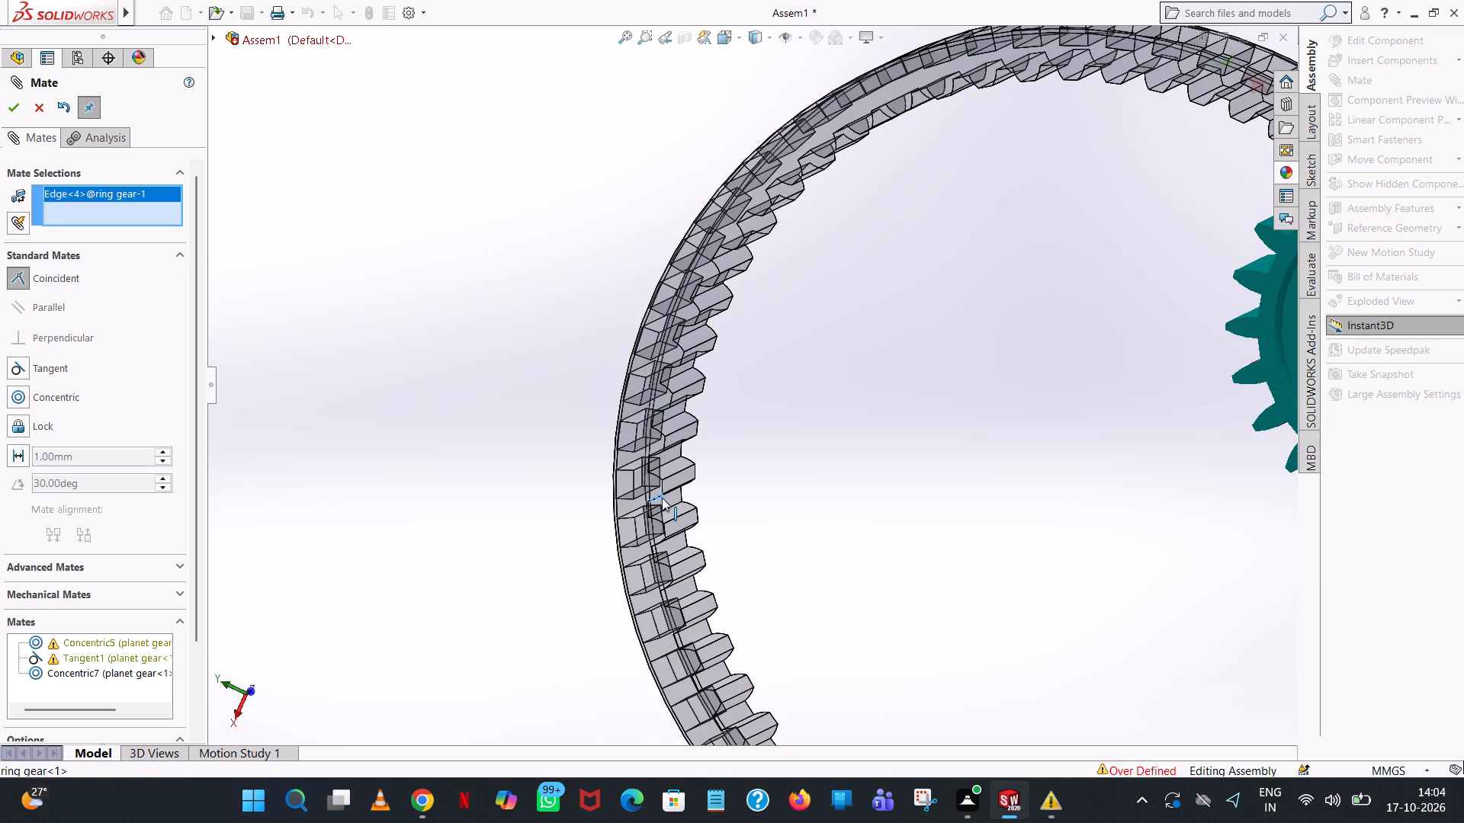
{"action": "middle_click_drag", "start_coordinate": [1040, 422], "coordinate": [1074, 431]}
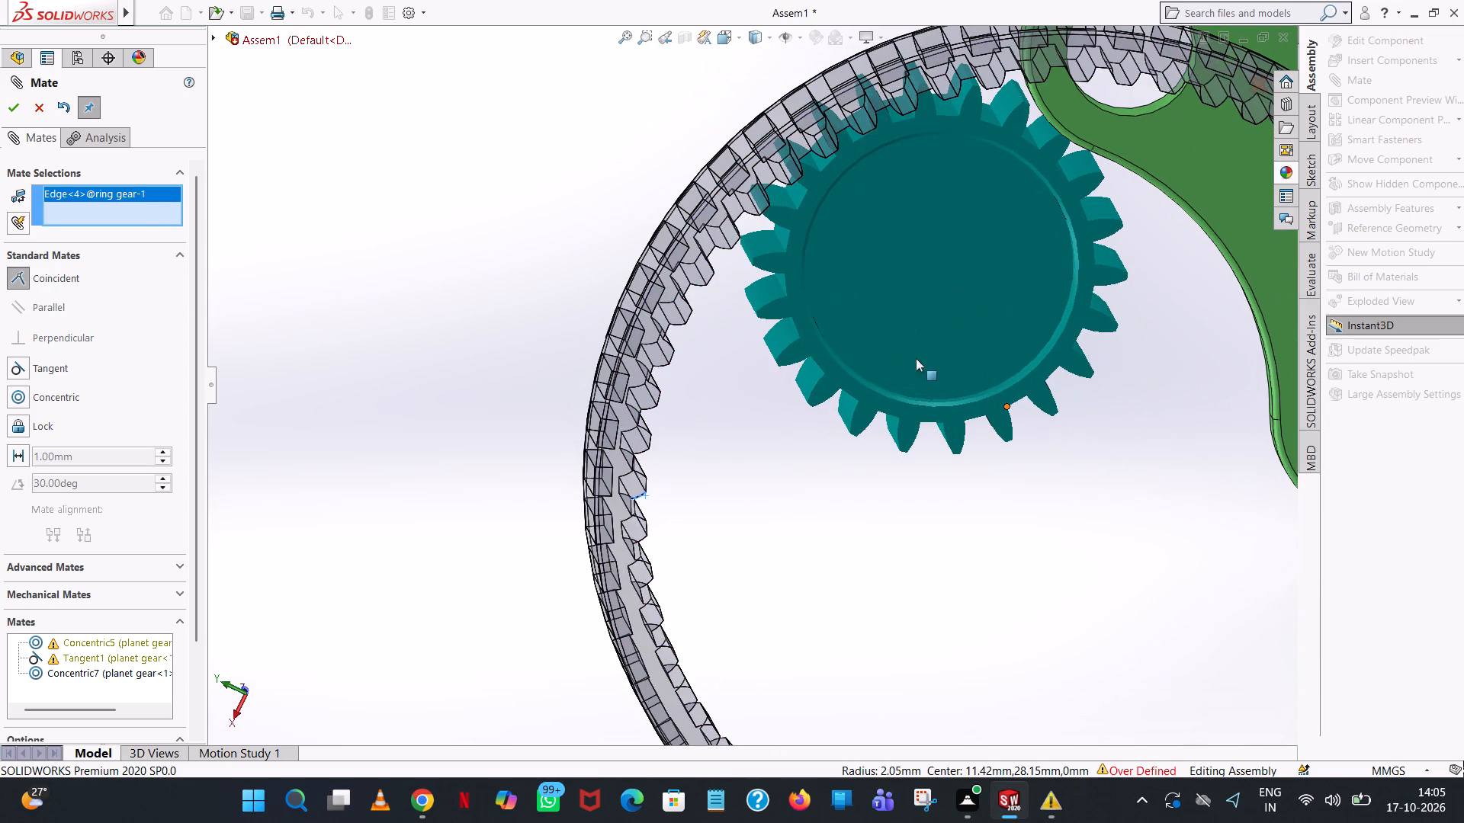
{"action": "left_click", "coordinate": [797, 333]}
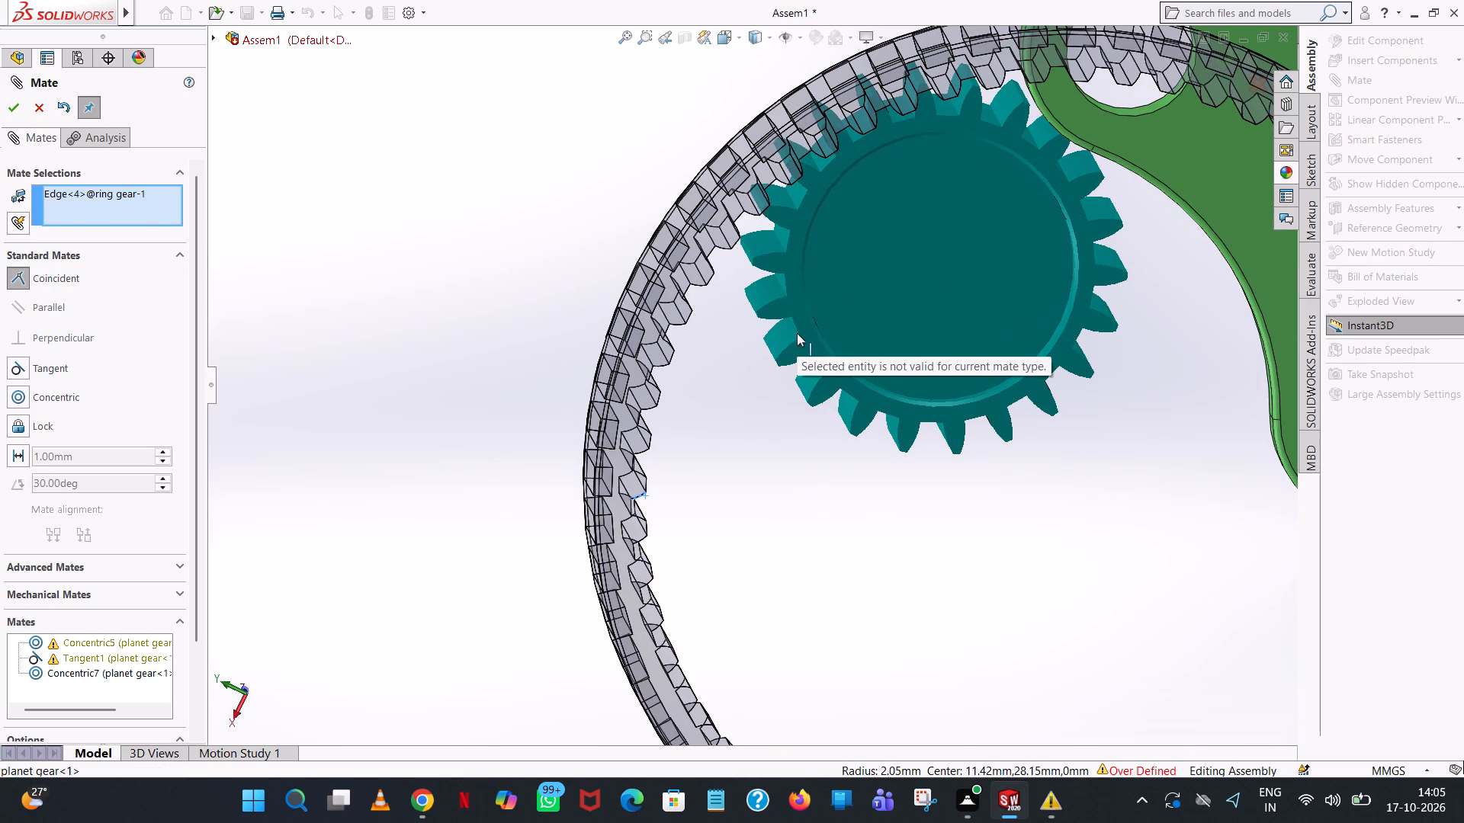
{"action": "left_click", "coordinate": [792, 322]}
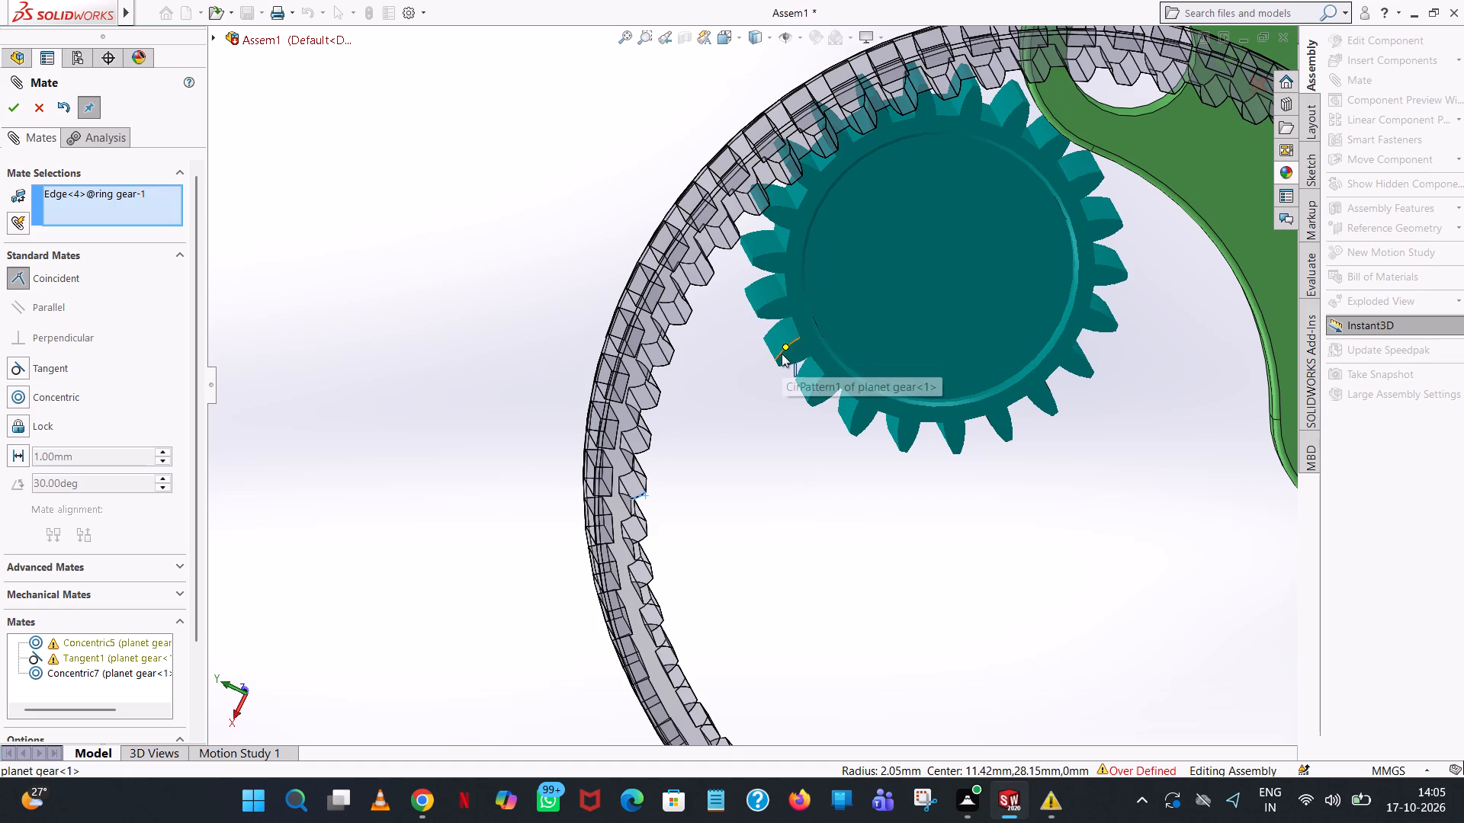
{"action": "left_click", "coordinate": [782, 354]}
{"action": "left_click", "coordinate": [775, 319]}
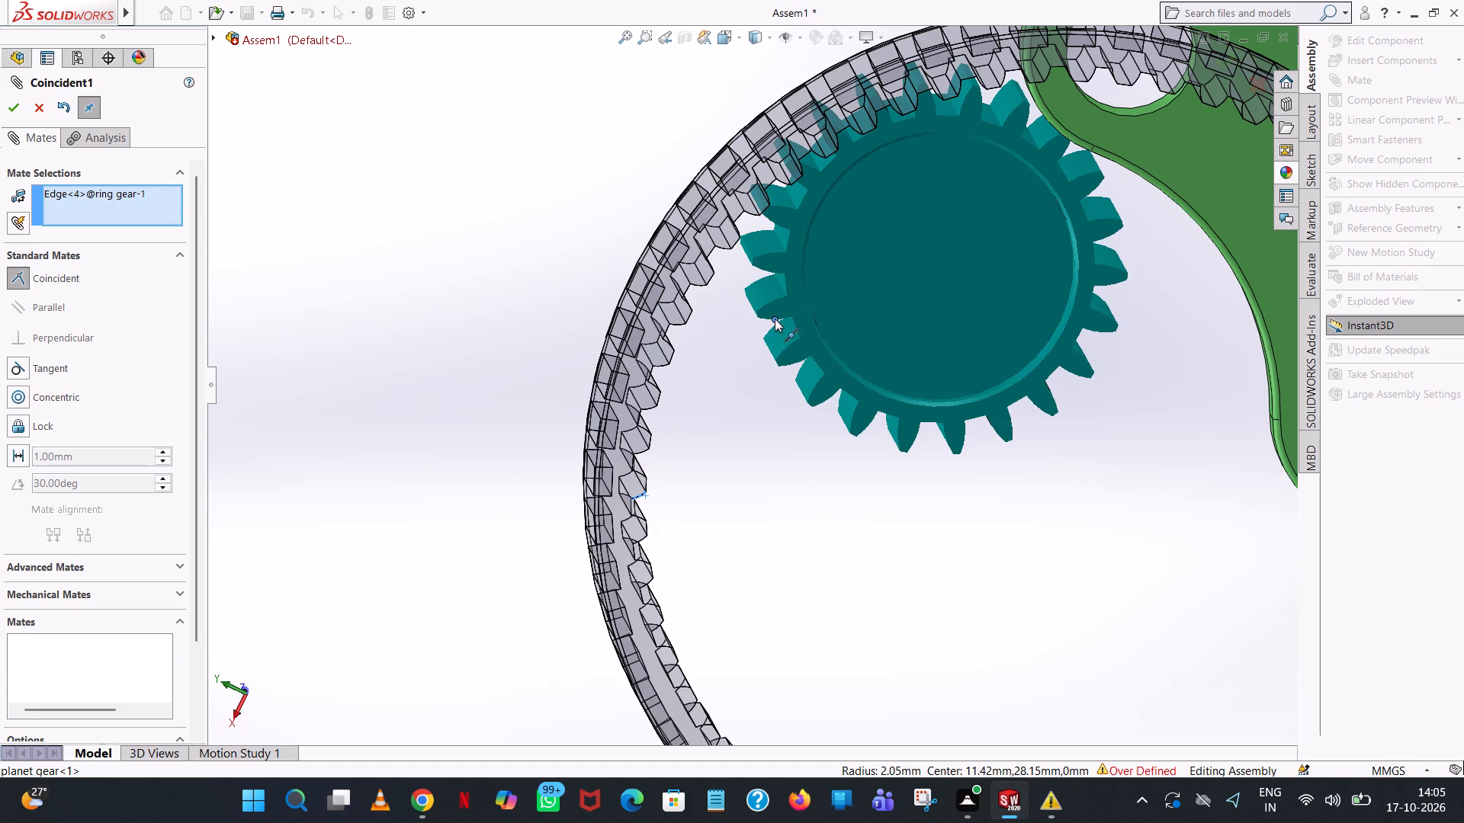
{"action": "left_click", "coordinate": [766, 315]}
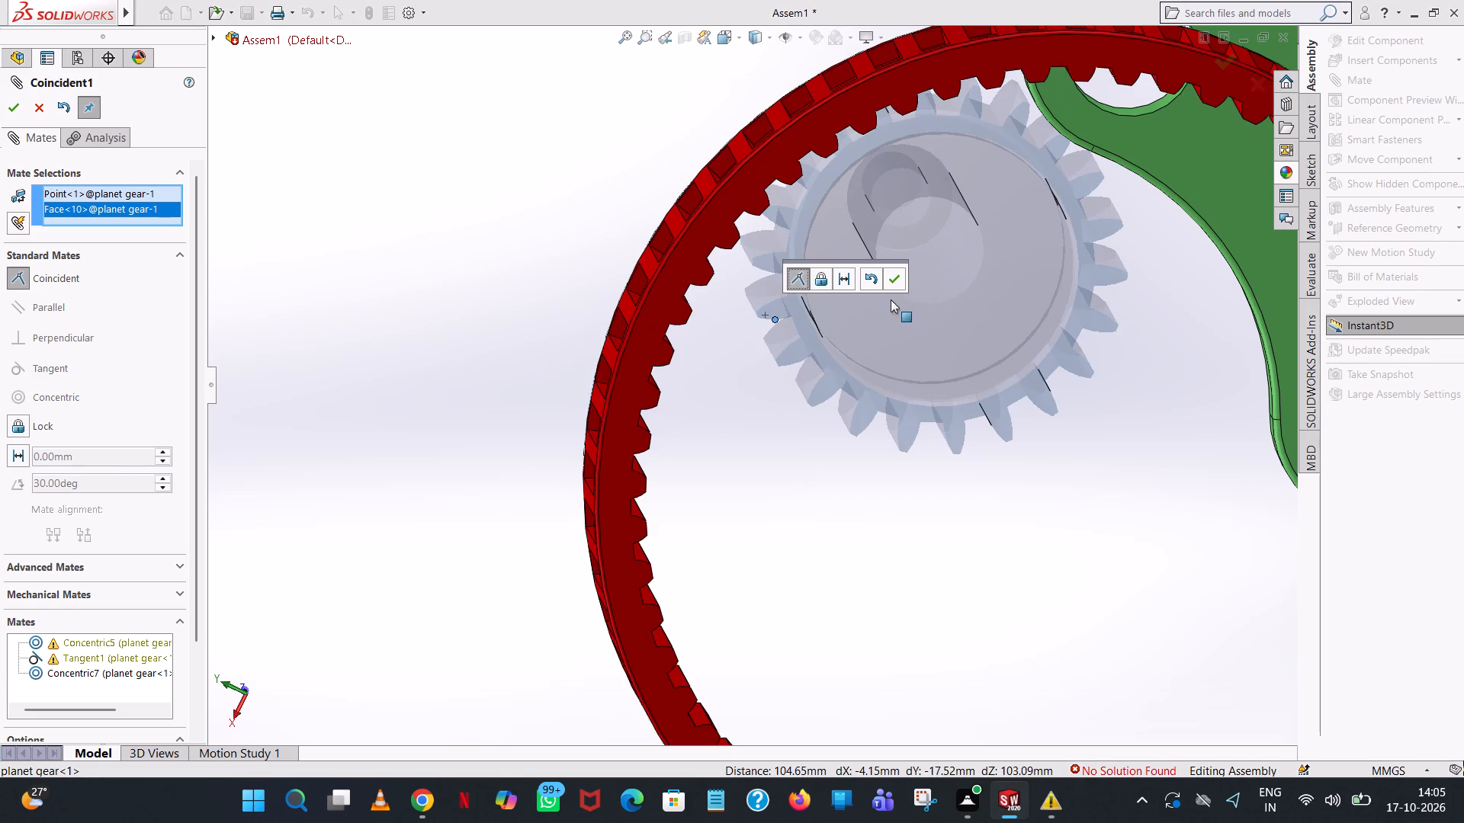
{"action": "left_click", "coordinate": [888, 276]}
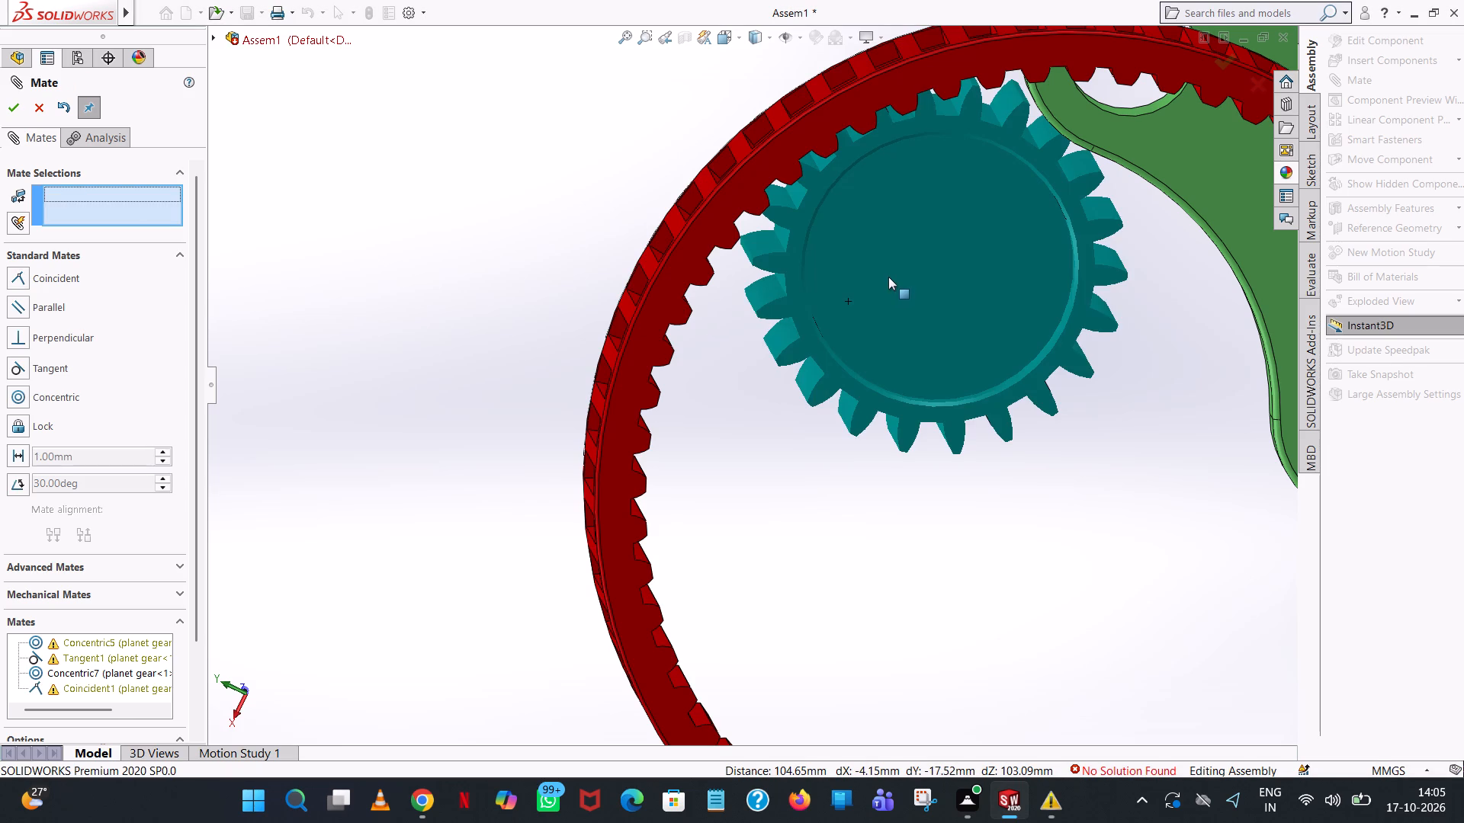
Move the first planet gear around inside the ring gear to check how the new mates constrain it.
{"action": "left_click_drag", "start_coordinate": [775, 285], "coordinate": [794, 544]}
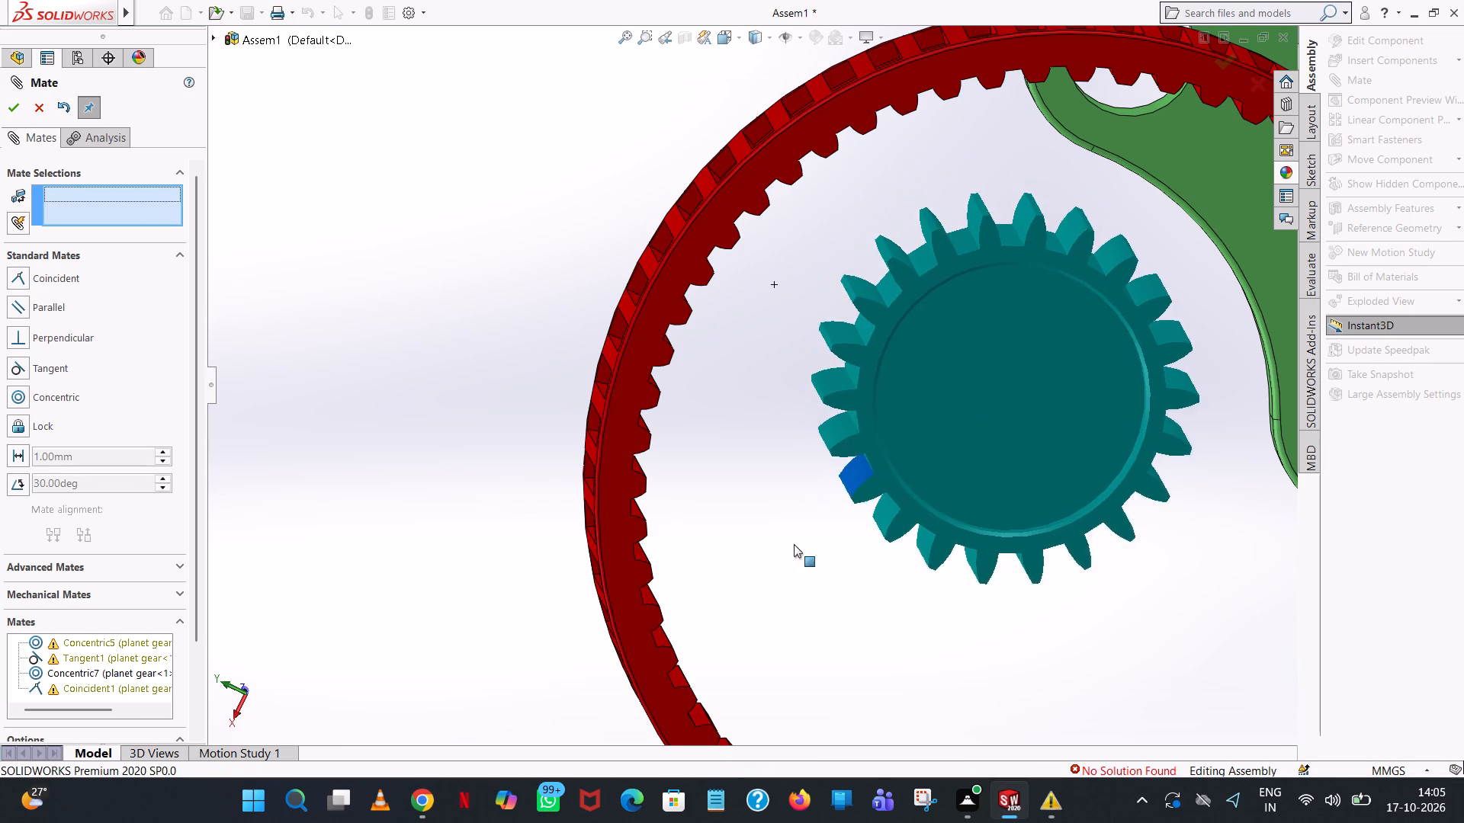
{"action": "left_click_drag", "start_coordinate": [794, 544], "coordinate": [751, 604]}
{"action": "middle_click_drag", "start_coordinate": [983, 521], "coordinate": [921, 472]}
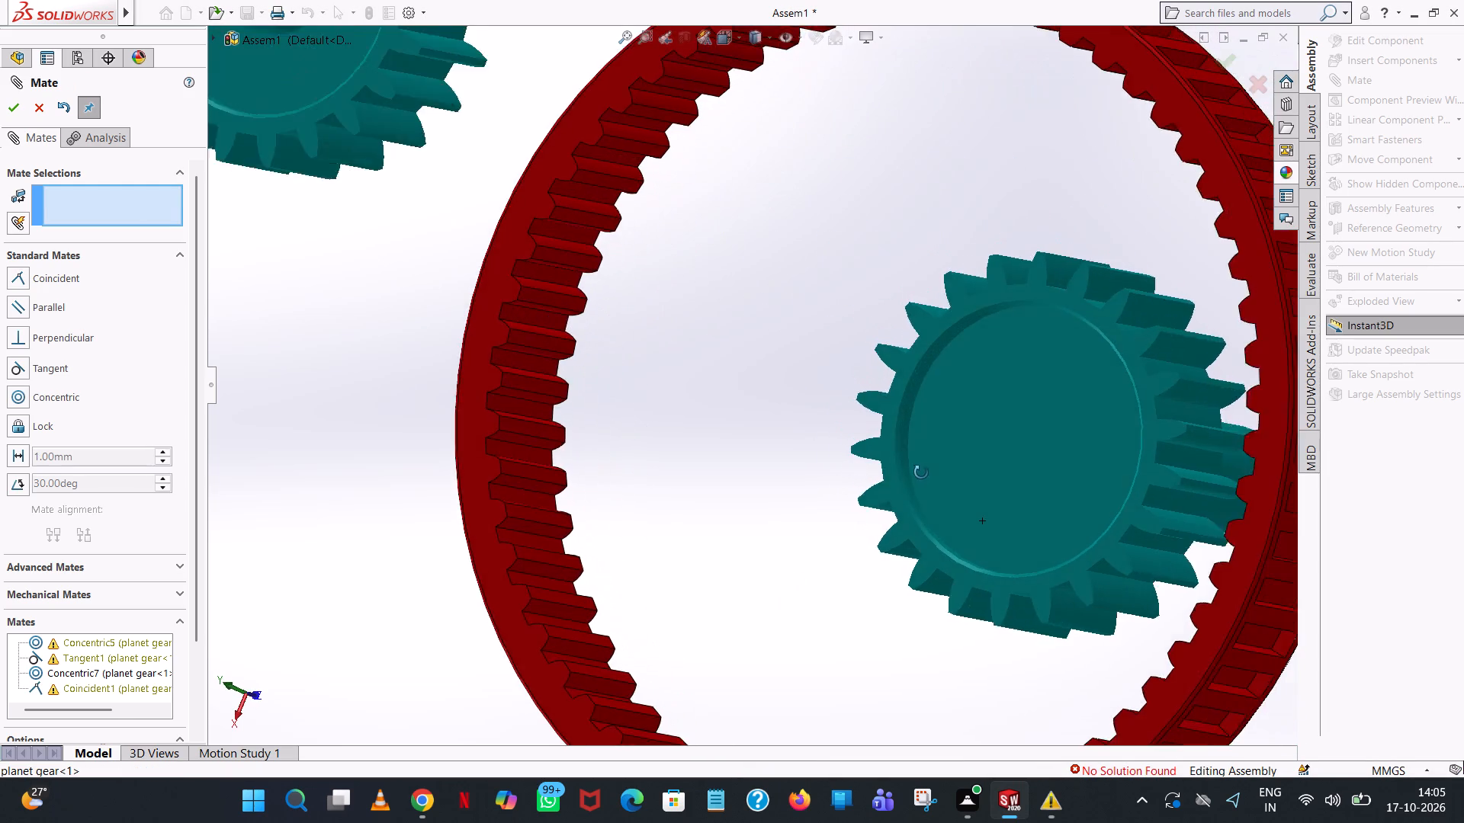
{"action": "middle_click_drag", "start_coordinate": [921, 472], "coordinate": [918, 486]}
{"action": "scroll", "coordinate": [917, 485], "scroll_direction": "up", "scroll_amount": 7}
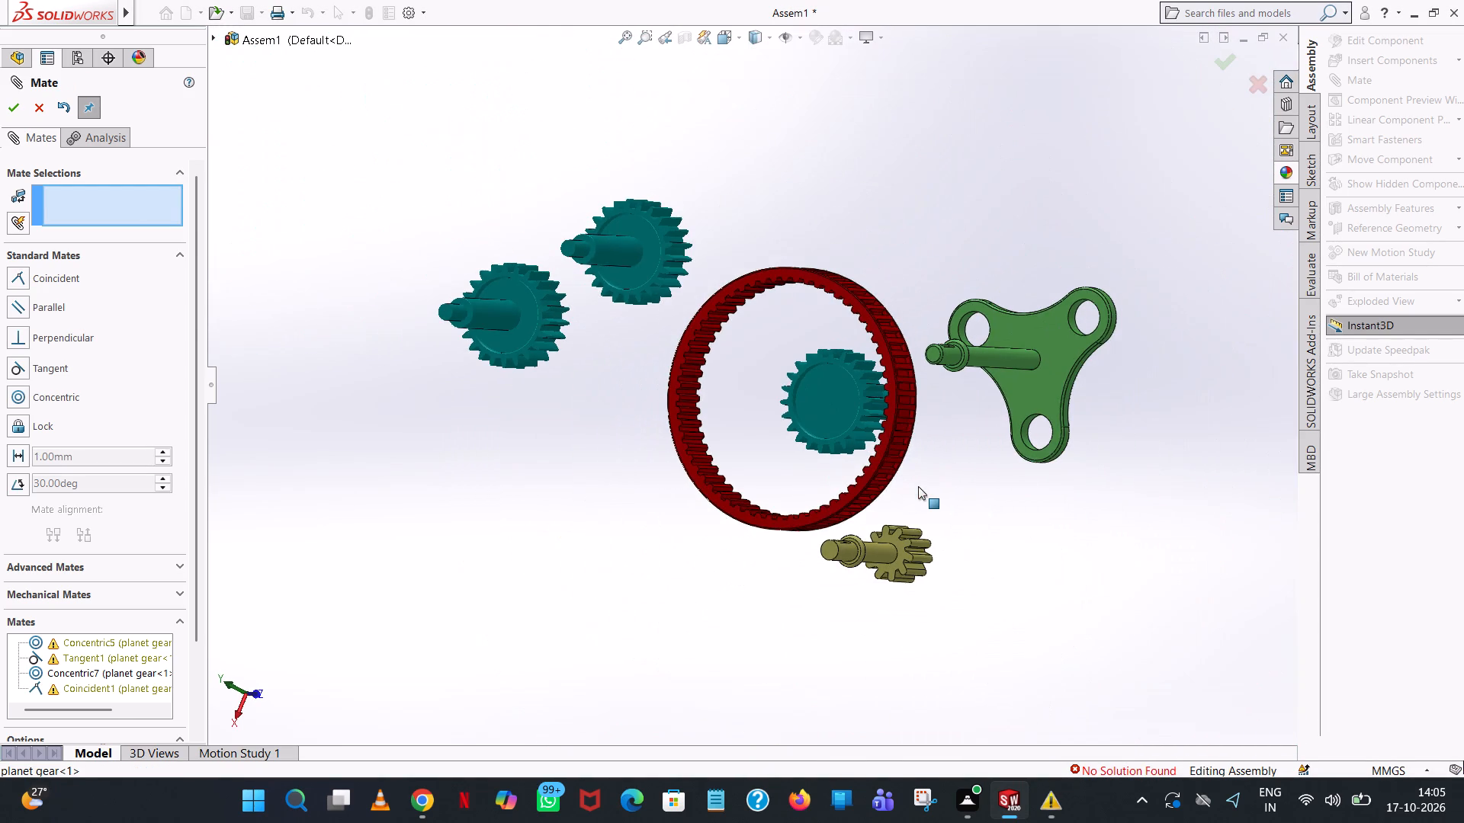
{"action": "scroll", "coordinate": [923, 492], "scroll_direction": "up", "scroll_amount": 1}
{"action": "middle_click_drag", "start_coordinate": [968, 521], "coordinate": [1035, 594]}
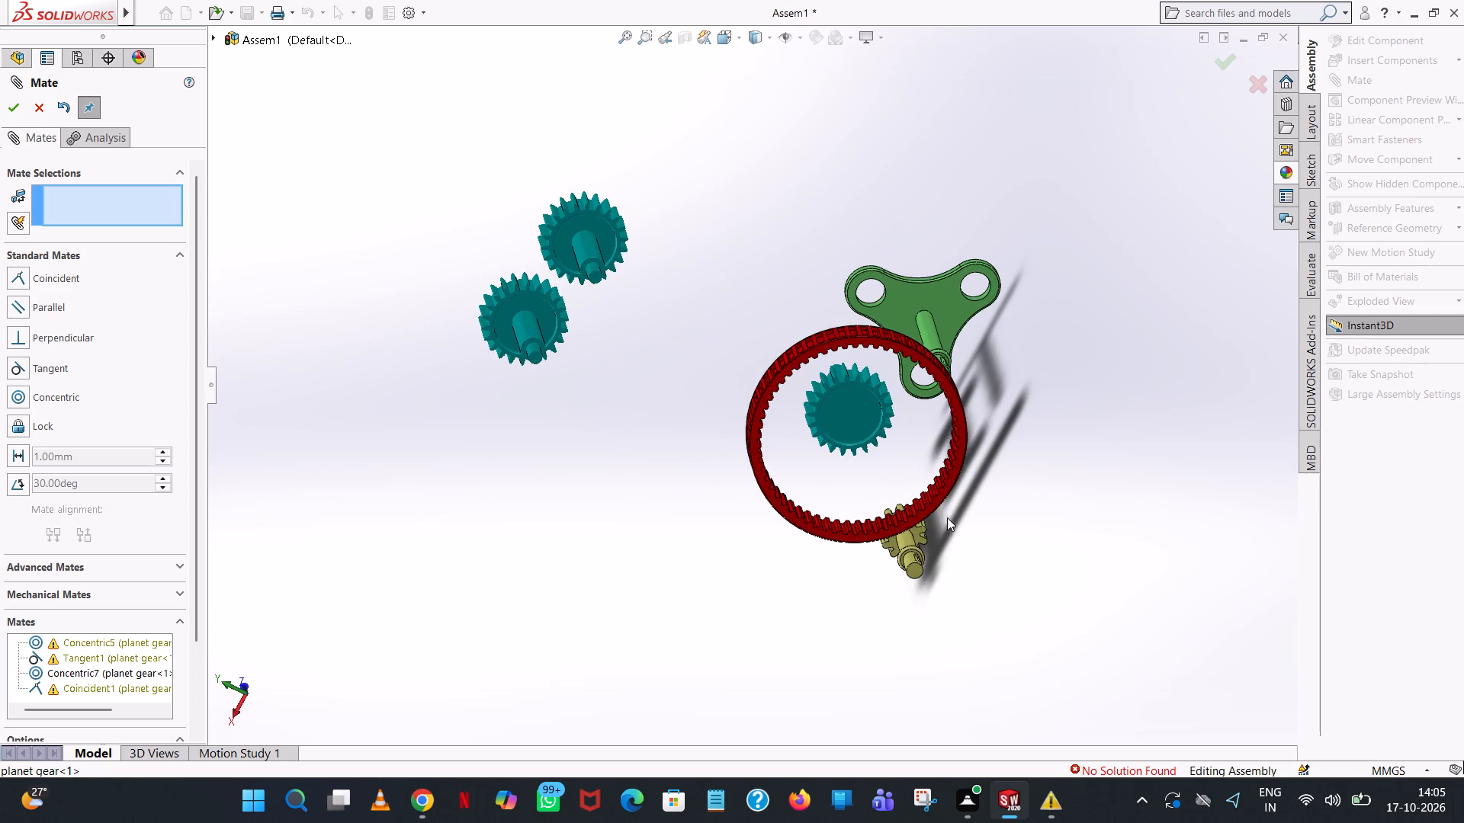
{"action": "left_click_drag", "start_coordinate": [862, 417], "coordinate": [741, 528]}
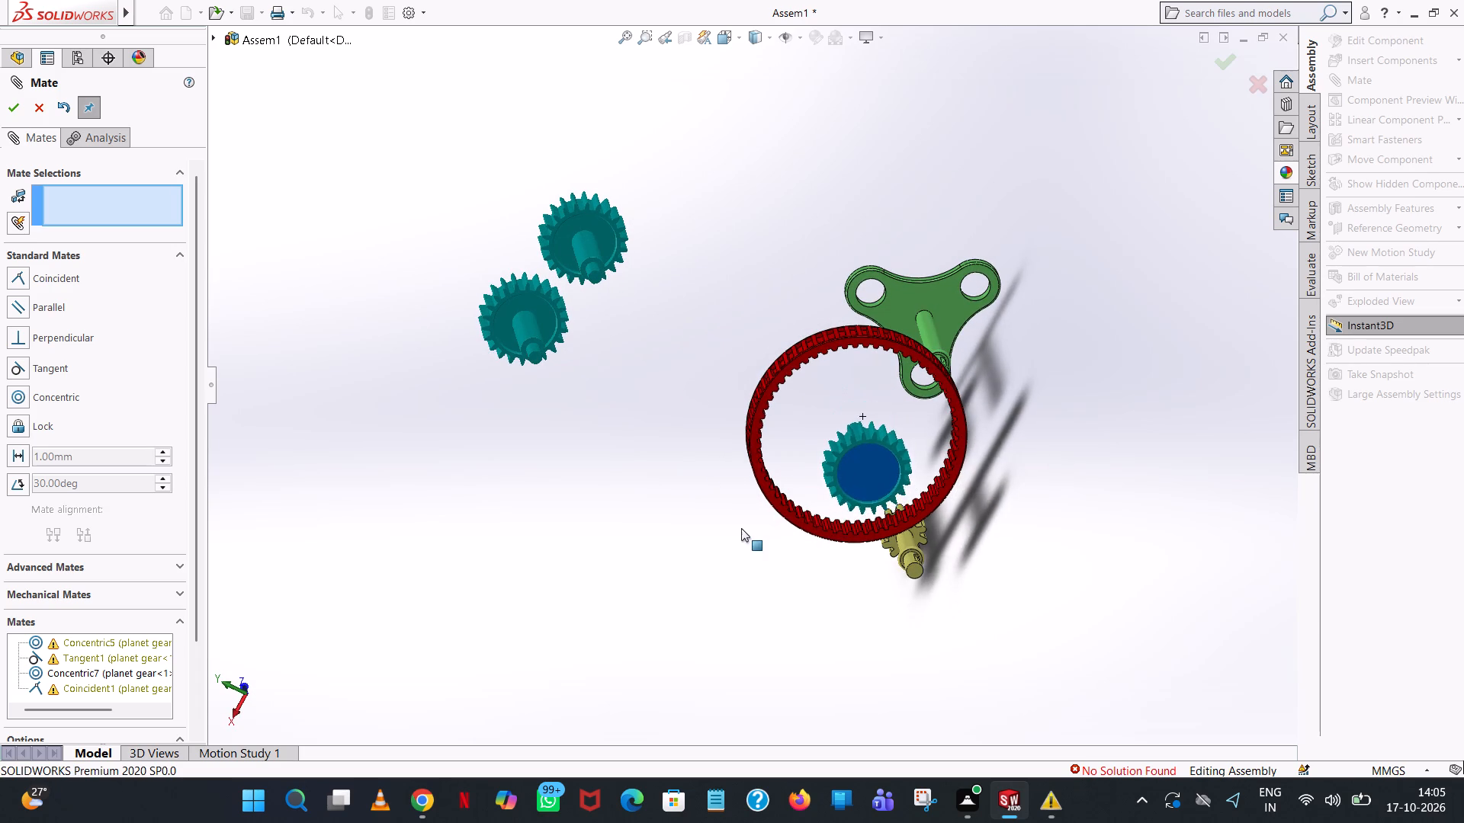
{"action": "left_click_drag", "start_coordinate": [741, 528], "coordinate": [734, 565]}
{"action": "left_click_drag", "start_coordinate": [884, 511], "coordinate": [804, 520]}
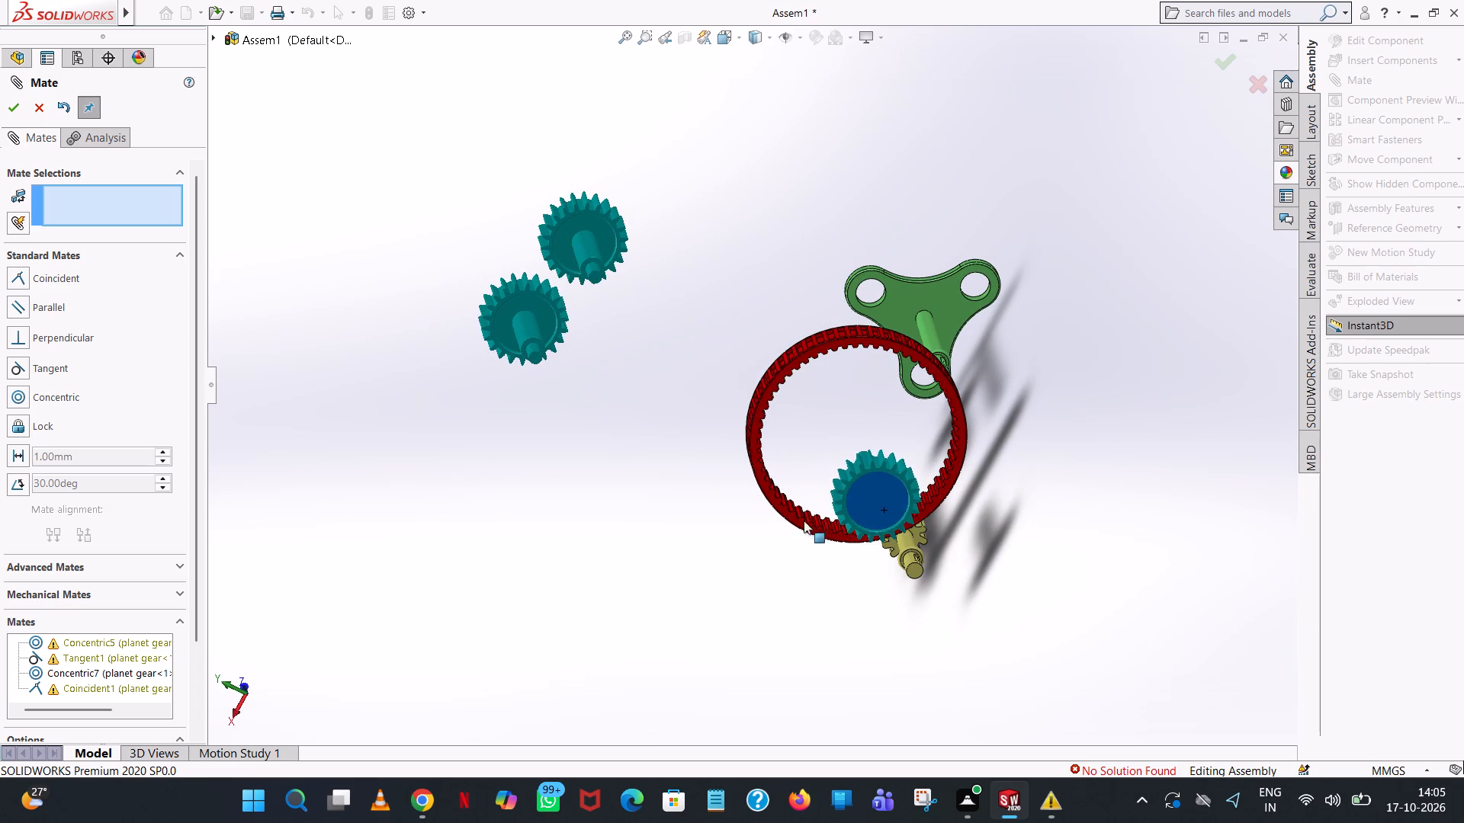
{"action": "left_click_drag", "start_coordinate": [804, 520], "coordinate": [698, 545]}
Examine the first planet gear's tooth engagement with the ring gear up close while moving it, and finish mating.
{"action": "scroll", "coordinate": [908, 527], "scroll_direction": "down", "scroll_amount": 4}
{"action": "scroll", "coordinate": [854, 495], "scroll_direction": "down", "scroll_amount": 3}
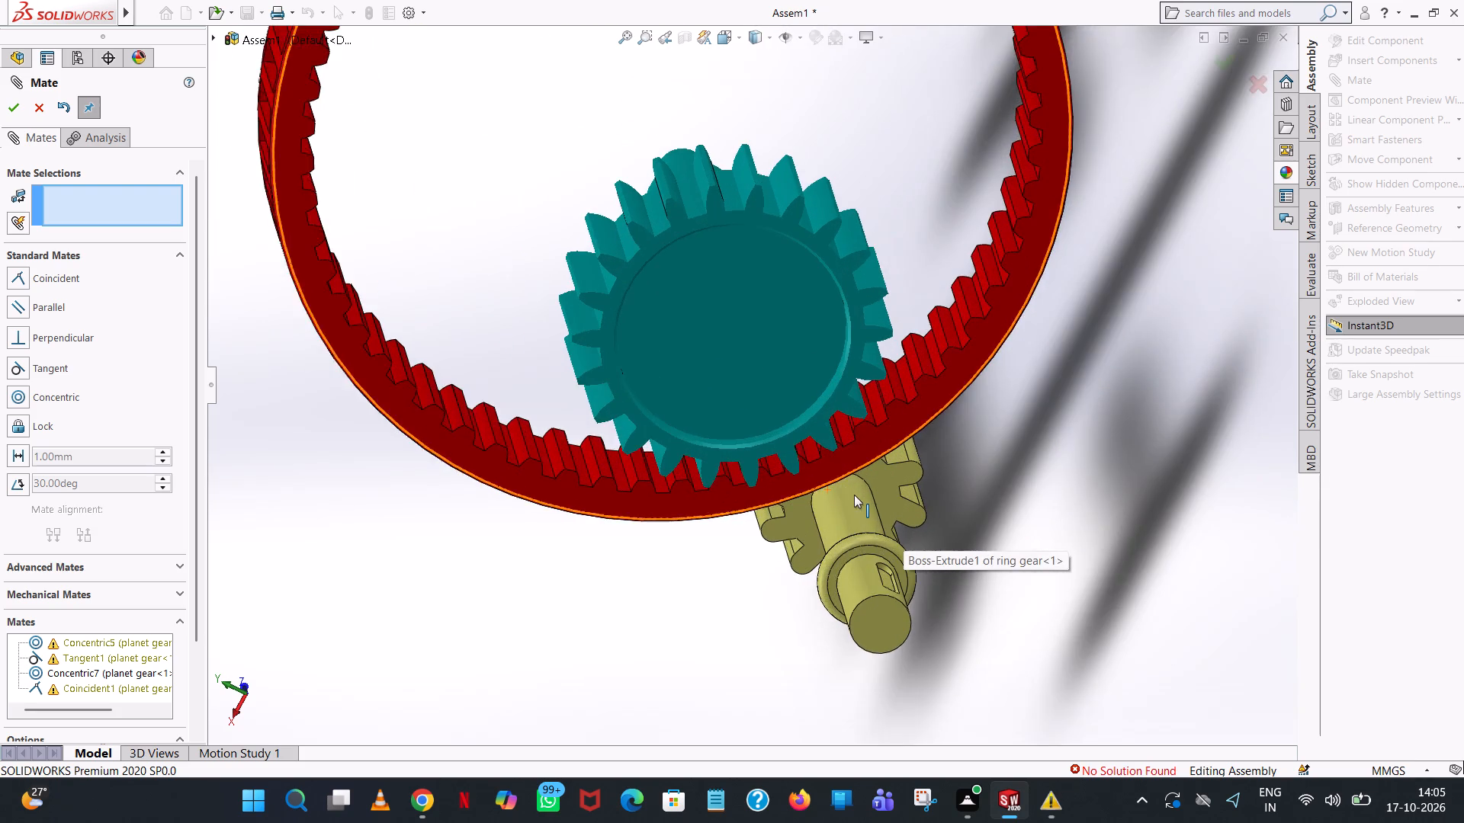
{"action": "scroll", "coordinate": [849, 493], "scroll_direction": "down", "scroll_amount": 4}
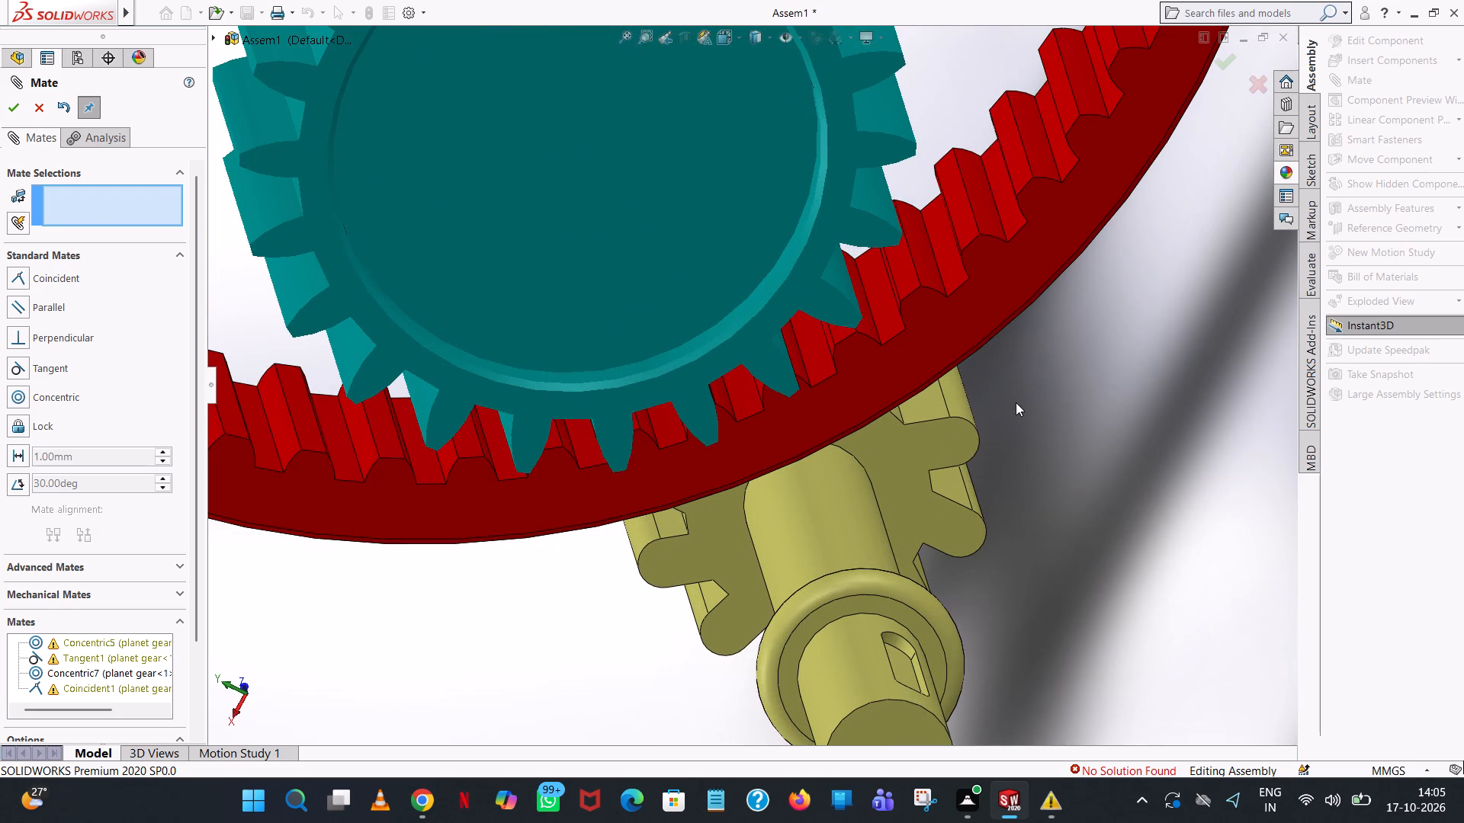
{"action": "middle_click", "coordinate": [1014, 399]}
{"action": "left_click_drag", "start_coordinate": [696, 311], "coordinate": [769, 367]}
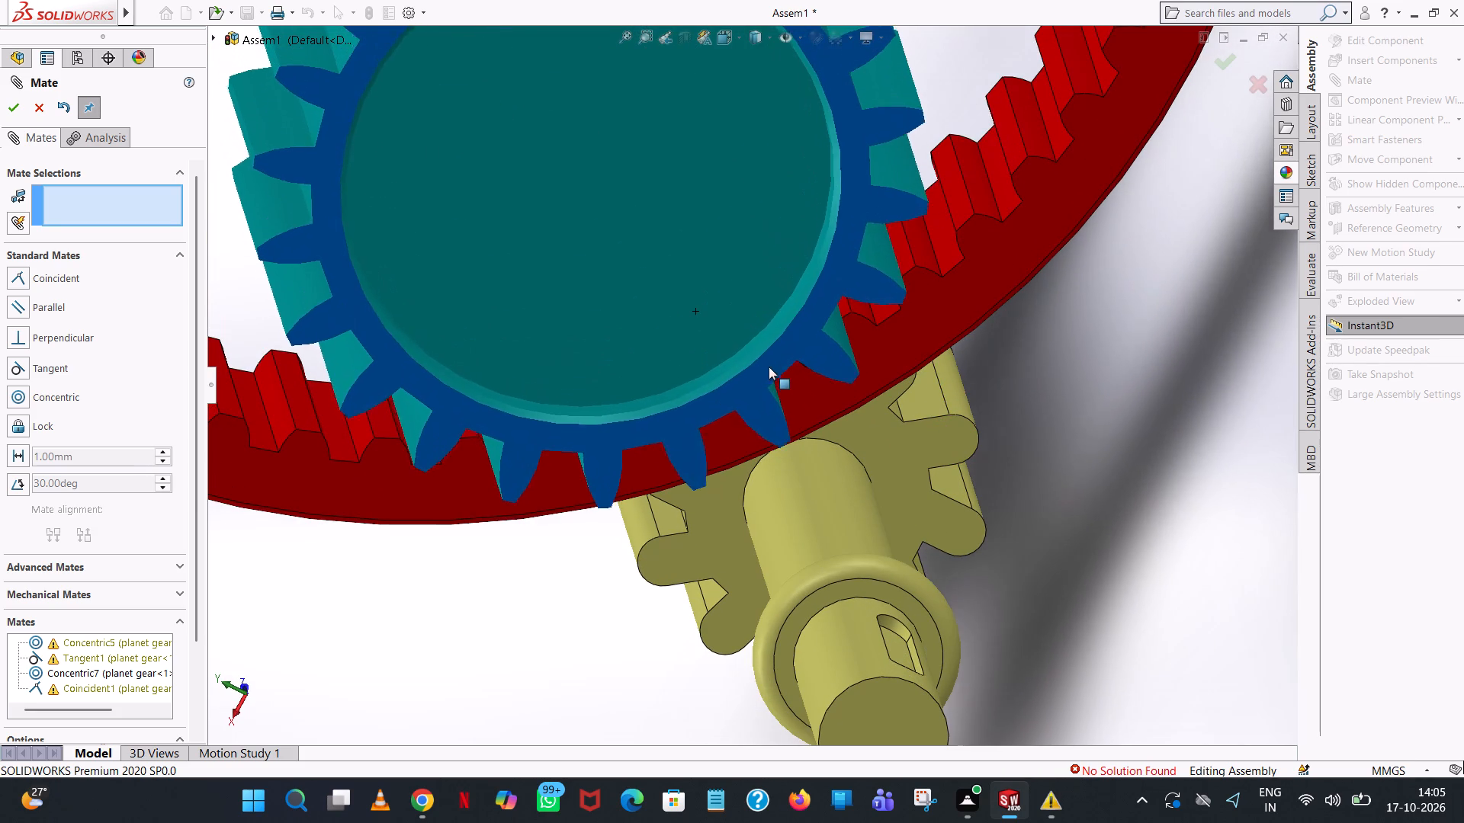
{"action": "left_click_drag", "start_coordinate": [769, 367], "coordinate": [788, 409]}
{"action": "middle_click_drag", "start_coordinate": [1023, 475], "coordinate": [996, 434]}
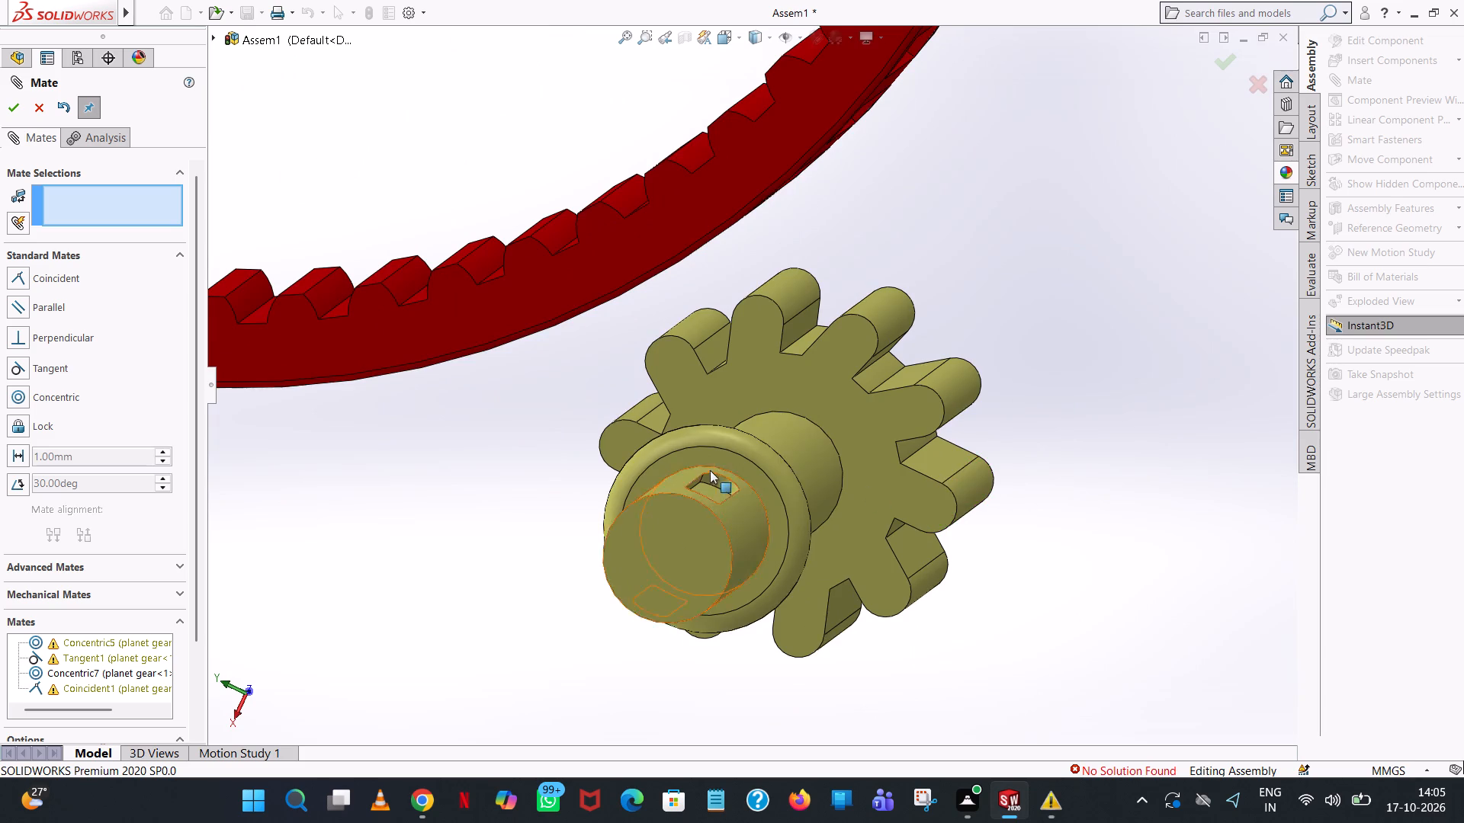
{"action": "scroll", "coordinate": [710, 470], "scroll_direction": "up", "scroll_amount": 9}
{"action": "left_click_drag", "start_coordinate": [612, 251], "coordinate": [745, 242]}
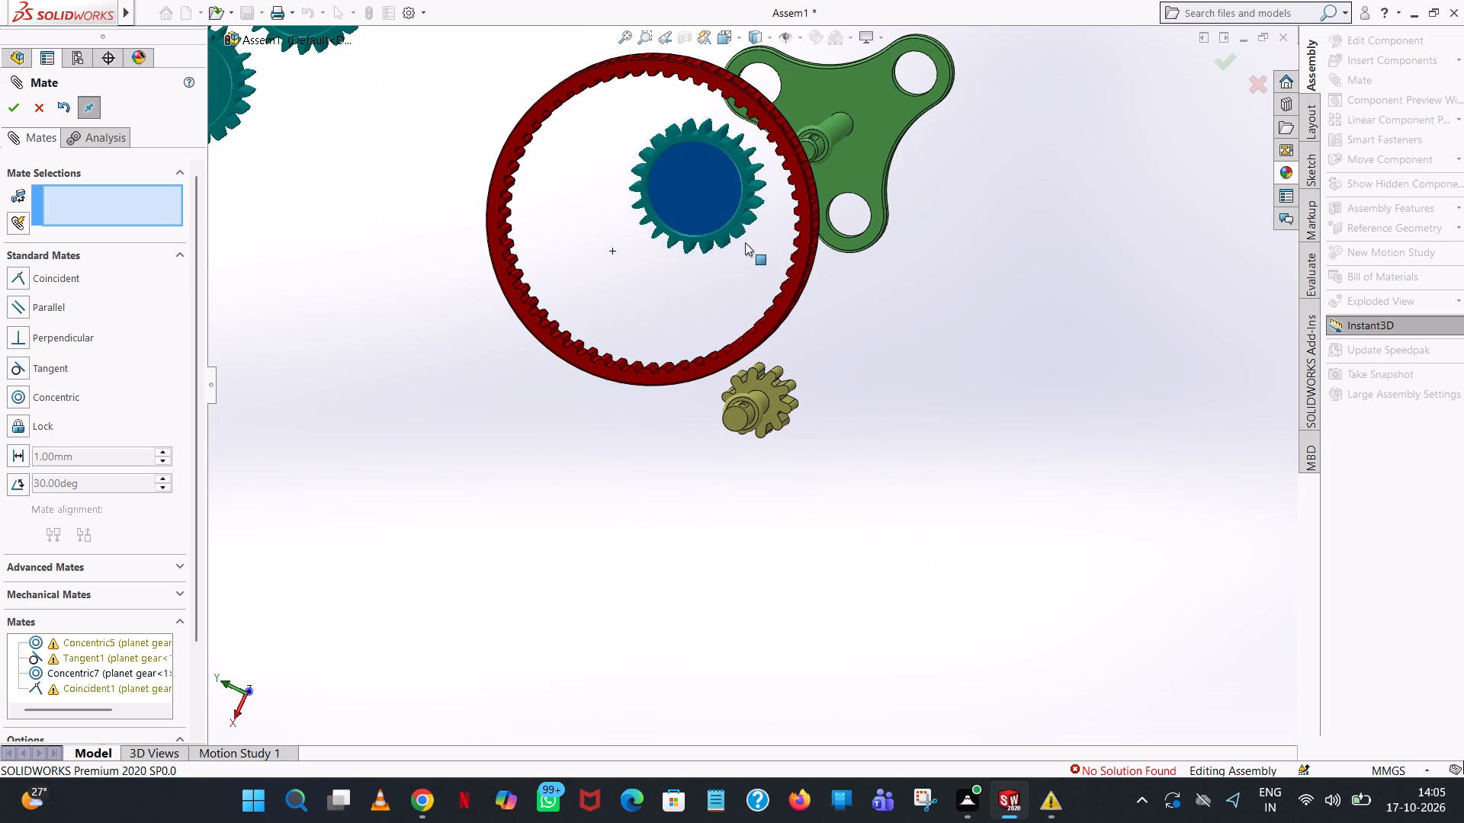
{"action": "left_click_drag", "start_coordinate": [745, 242], "coordinate": [573, 248]}
{"action": "middle_click_drag", "start_coordinate": [425, 441], "coordinate": [437, 433]}
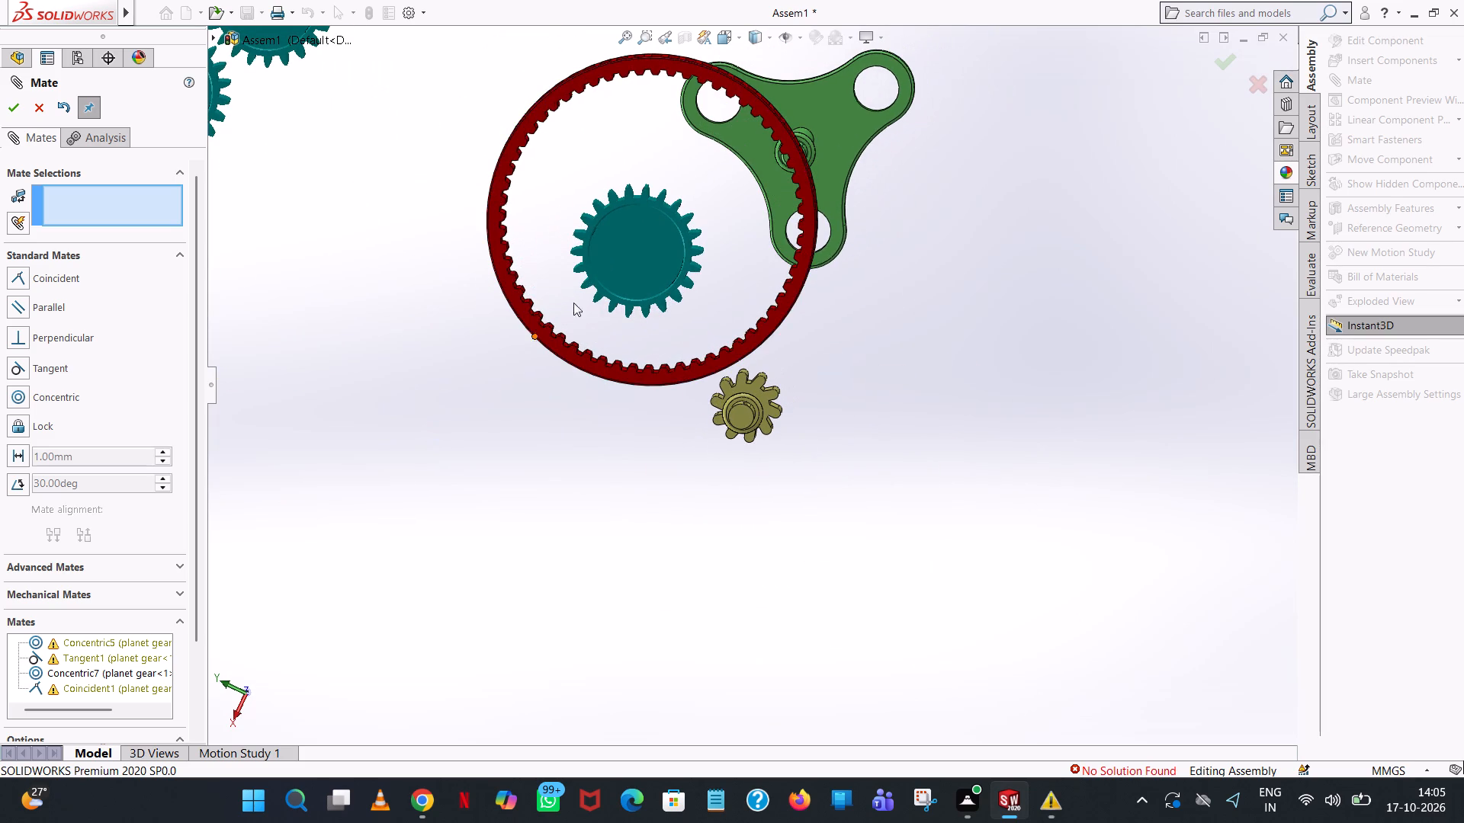
{"action": "left_click_drag", "start_coordinate": [614, 271], "coordinate": [588, 292]}
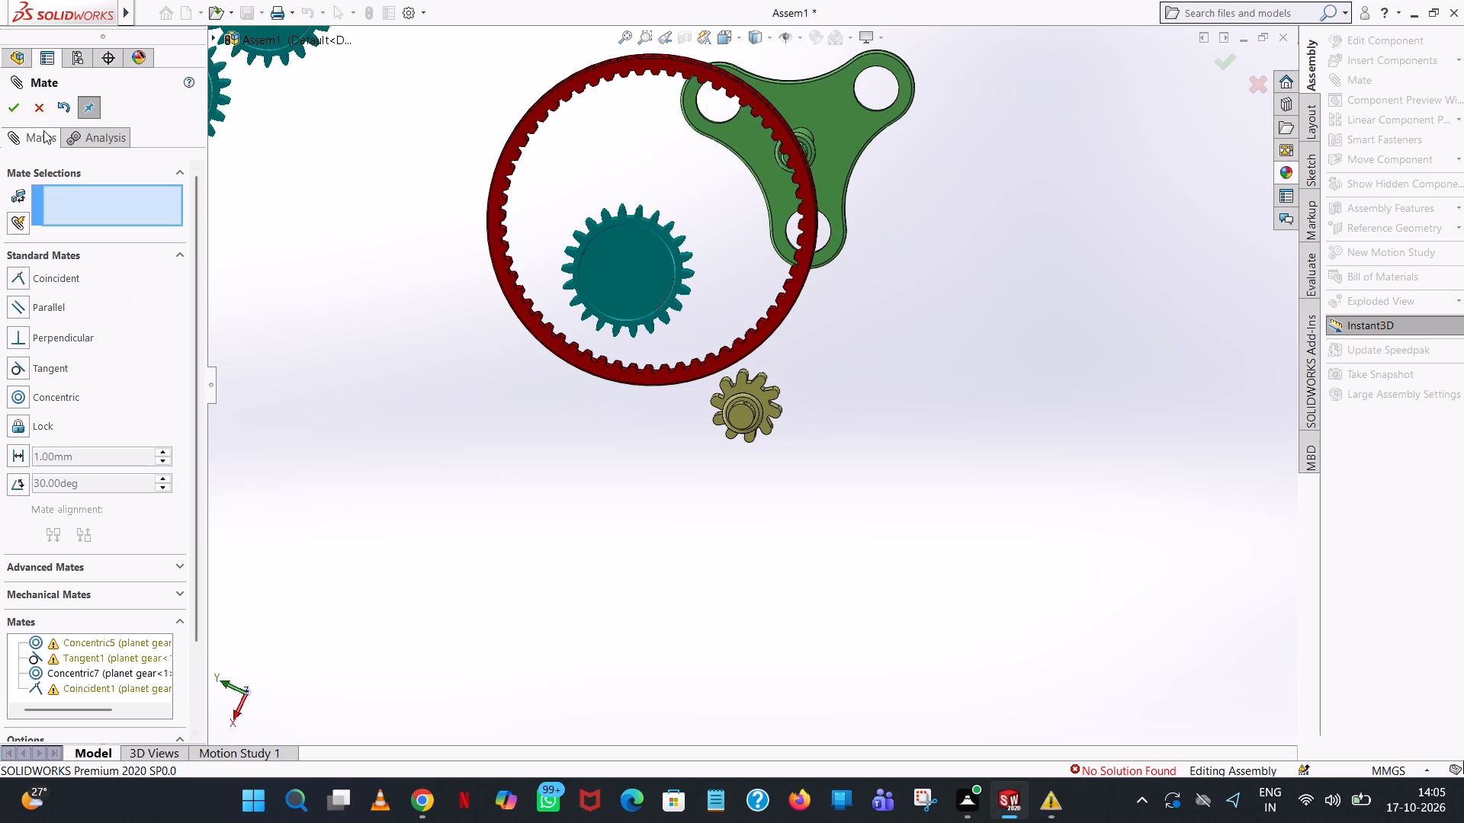
{"action": "left_click", "coordinate": [47, 101]}
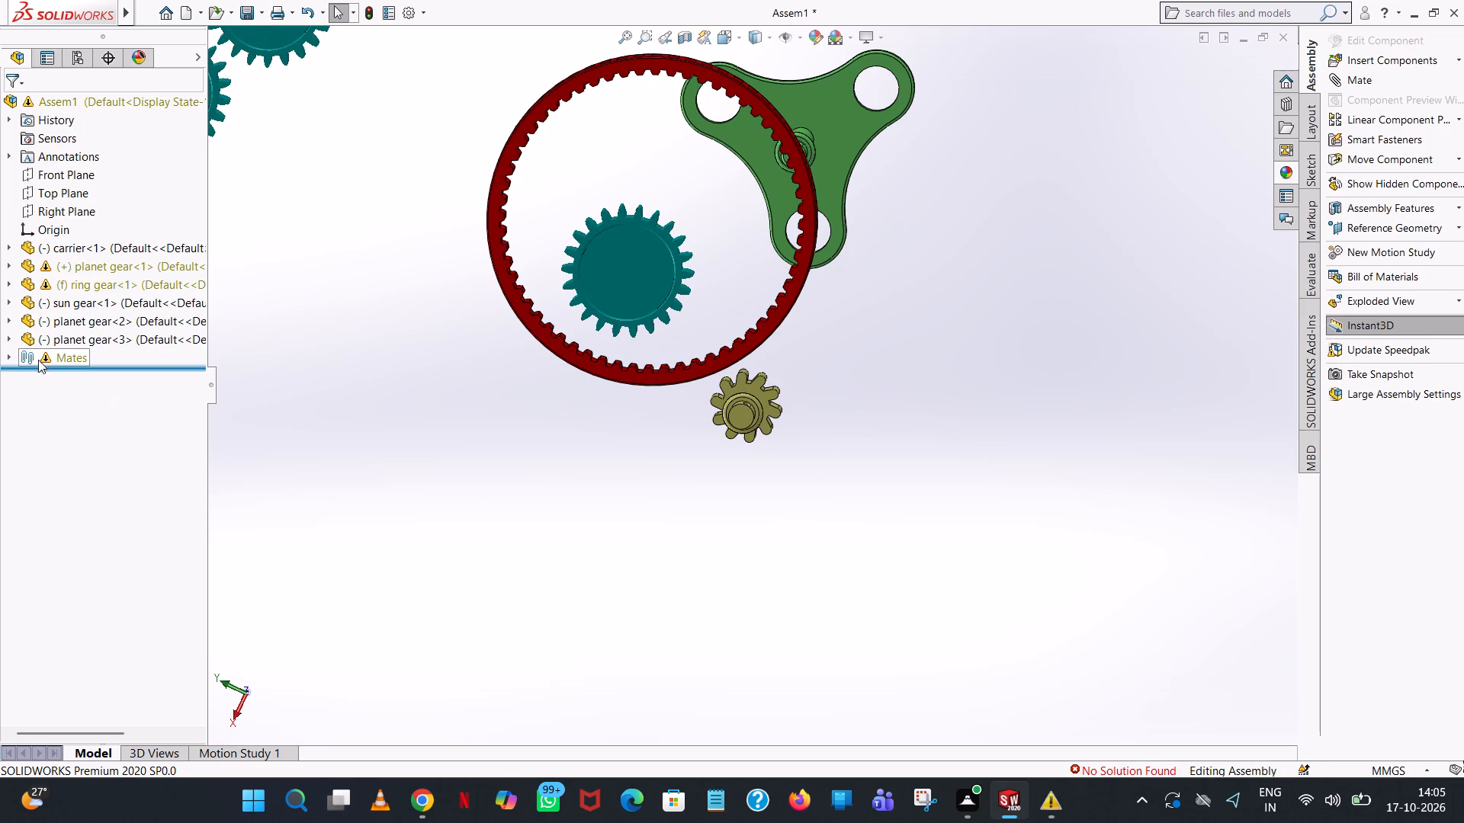
Delete the Concentric2 mate of the first planet gear from the assembly's mates.
{"action": "left_click", "coordinate": [7, 357]}
{"action": "left_click", "coordinate": [72, 381]}
{"action": "right_click", "coordinate": [72, 381]}
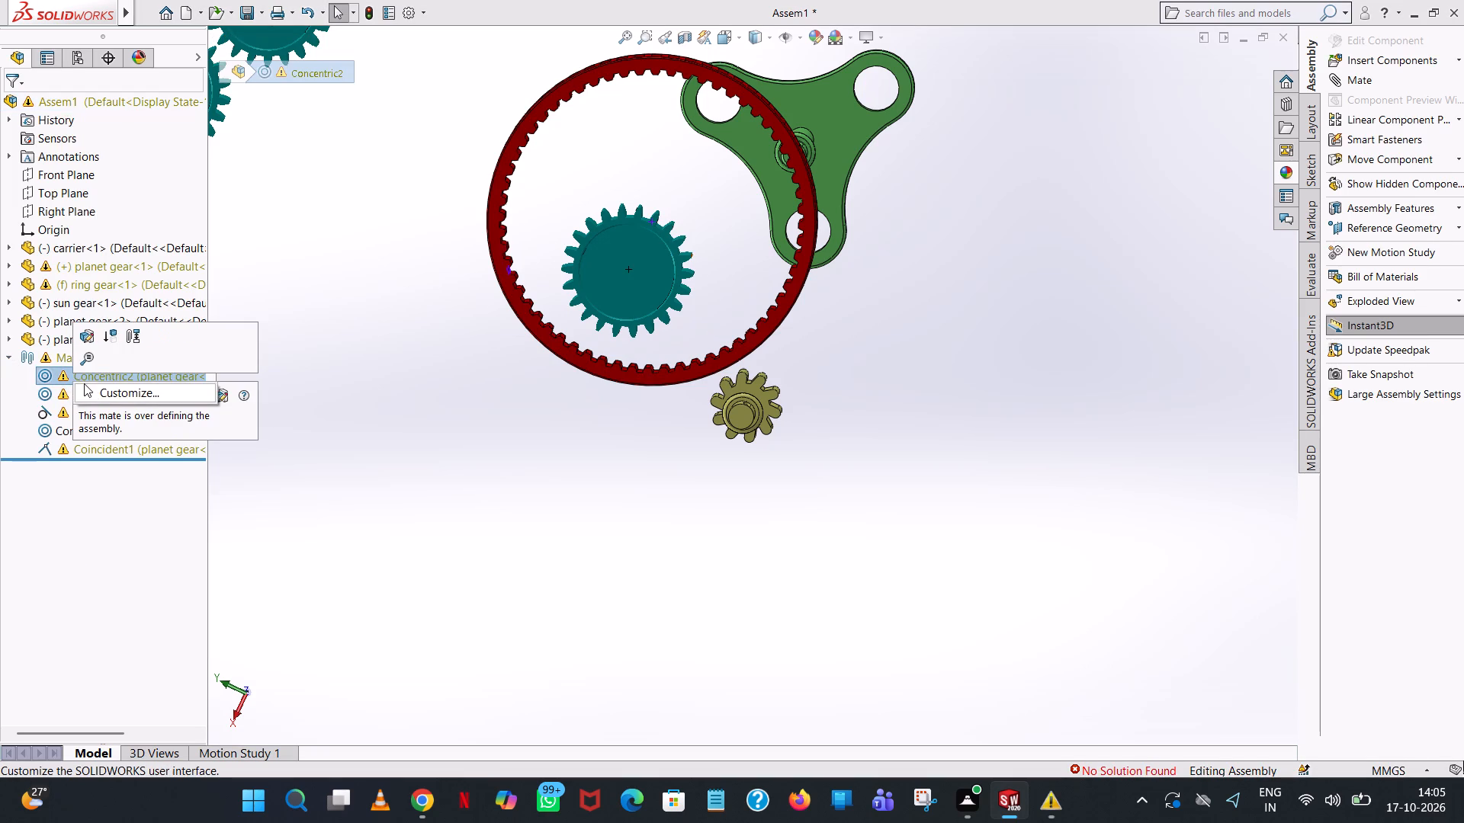
{"action": "left_click", "coordinate": [453, 522]}
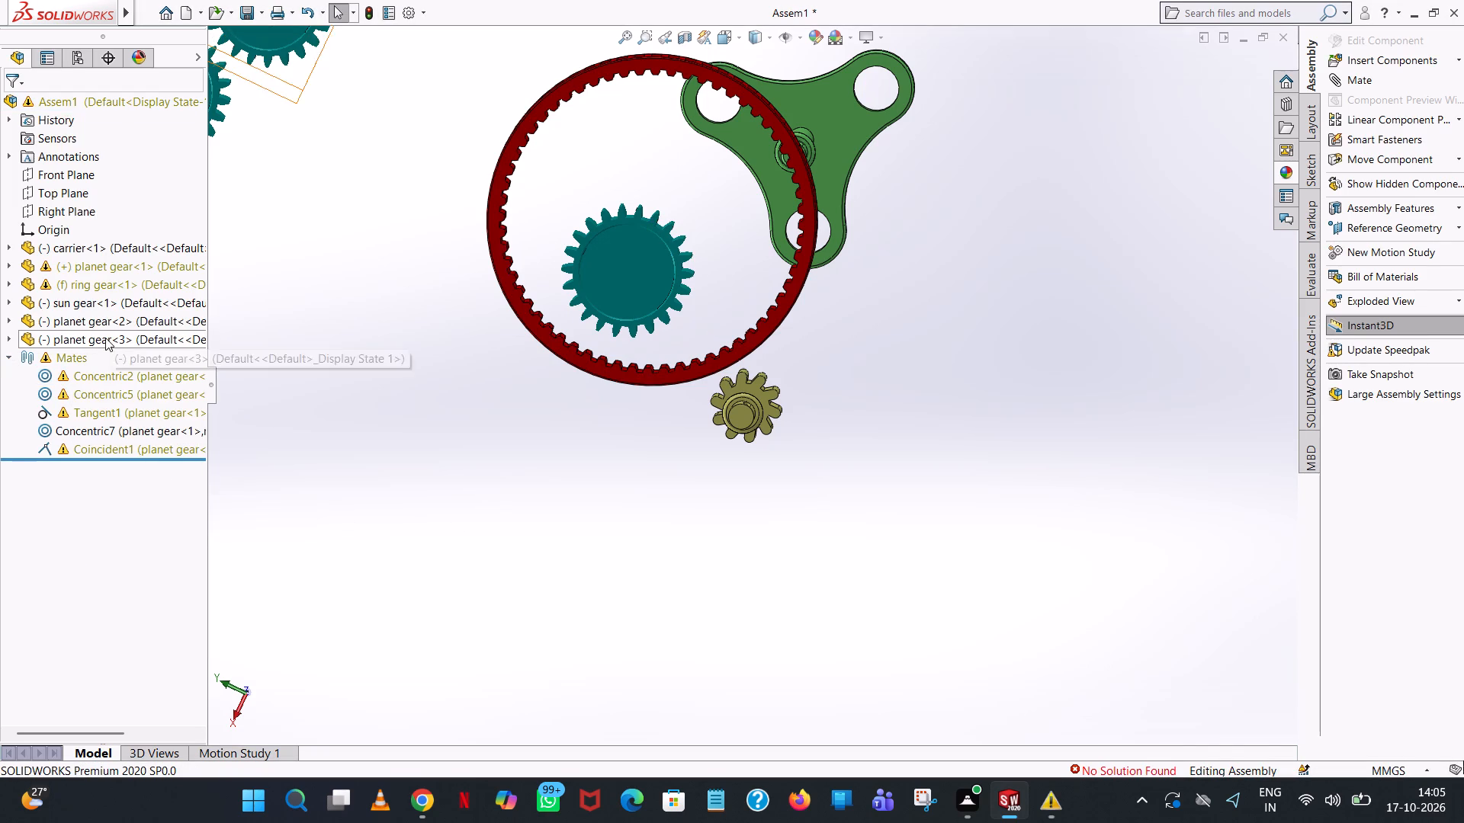
{"action": "right_click", "coordinate": [104, 376]}
{"action": "left_click", "coordinate": [149, 444]}
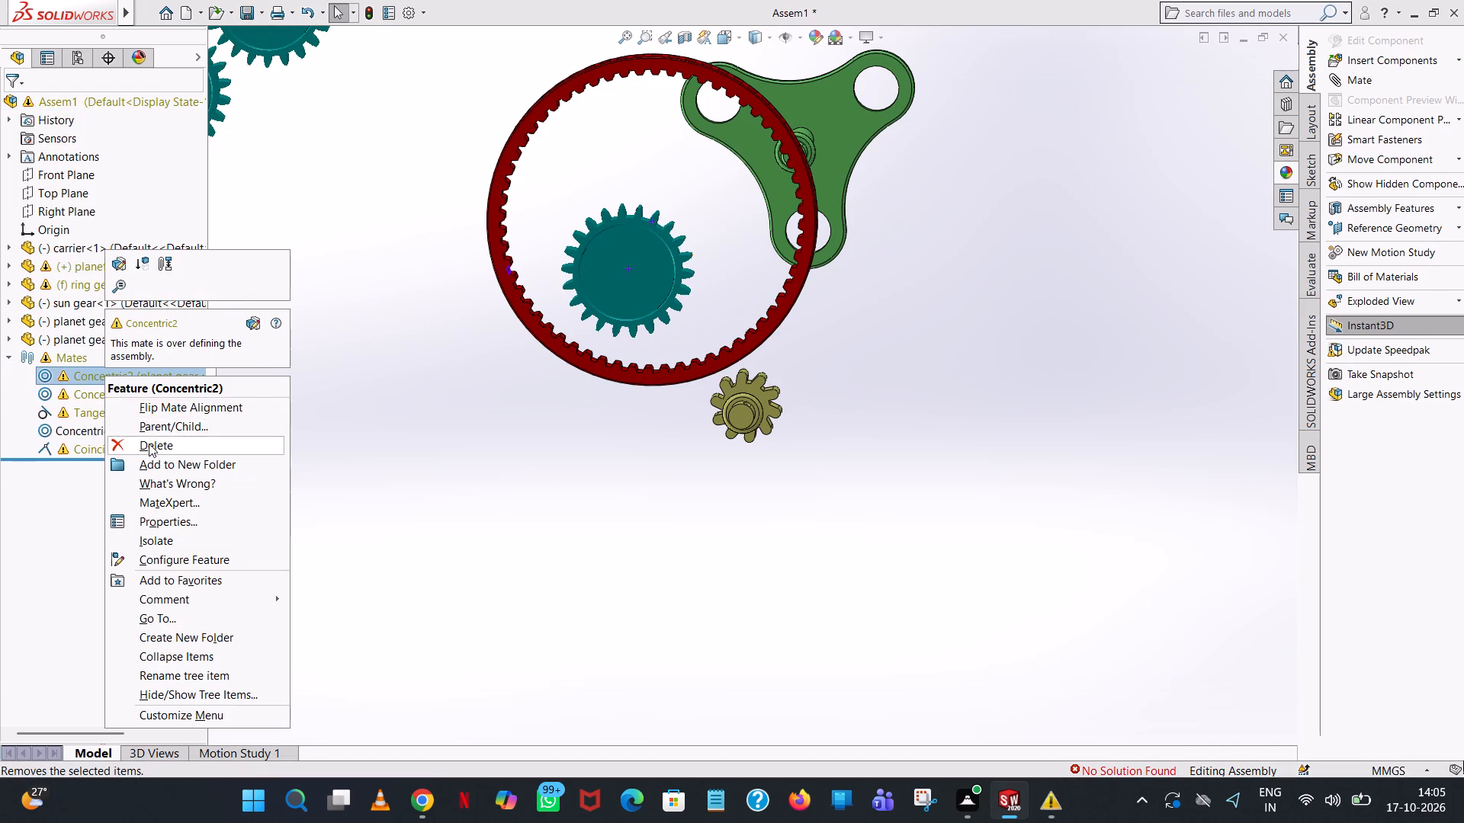
{"action": "left_click", "coordinate": [839, 299]}
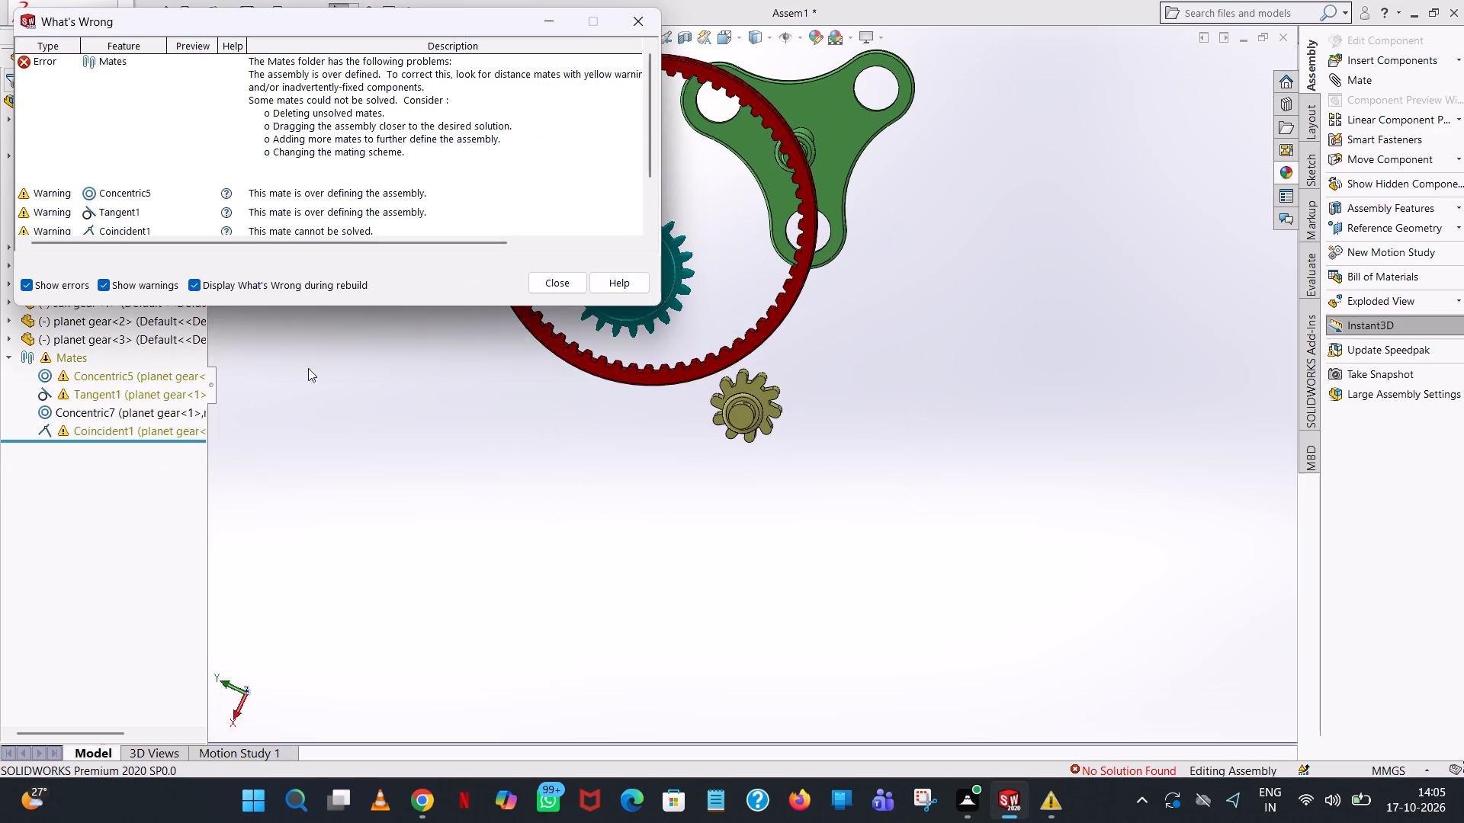
Delete the Concentric5 mate of the first planet gear from the assembly's mates.
{"action": "left_click", "coordinate": [549, 287]}
{"action": "right_click", "coordinate": [89, 379]}
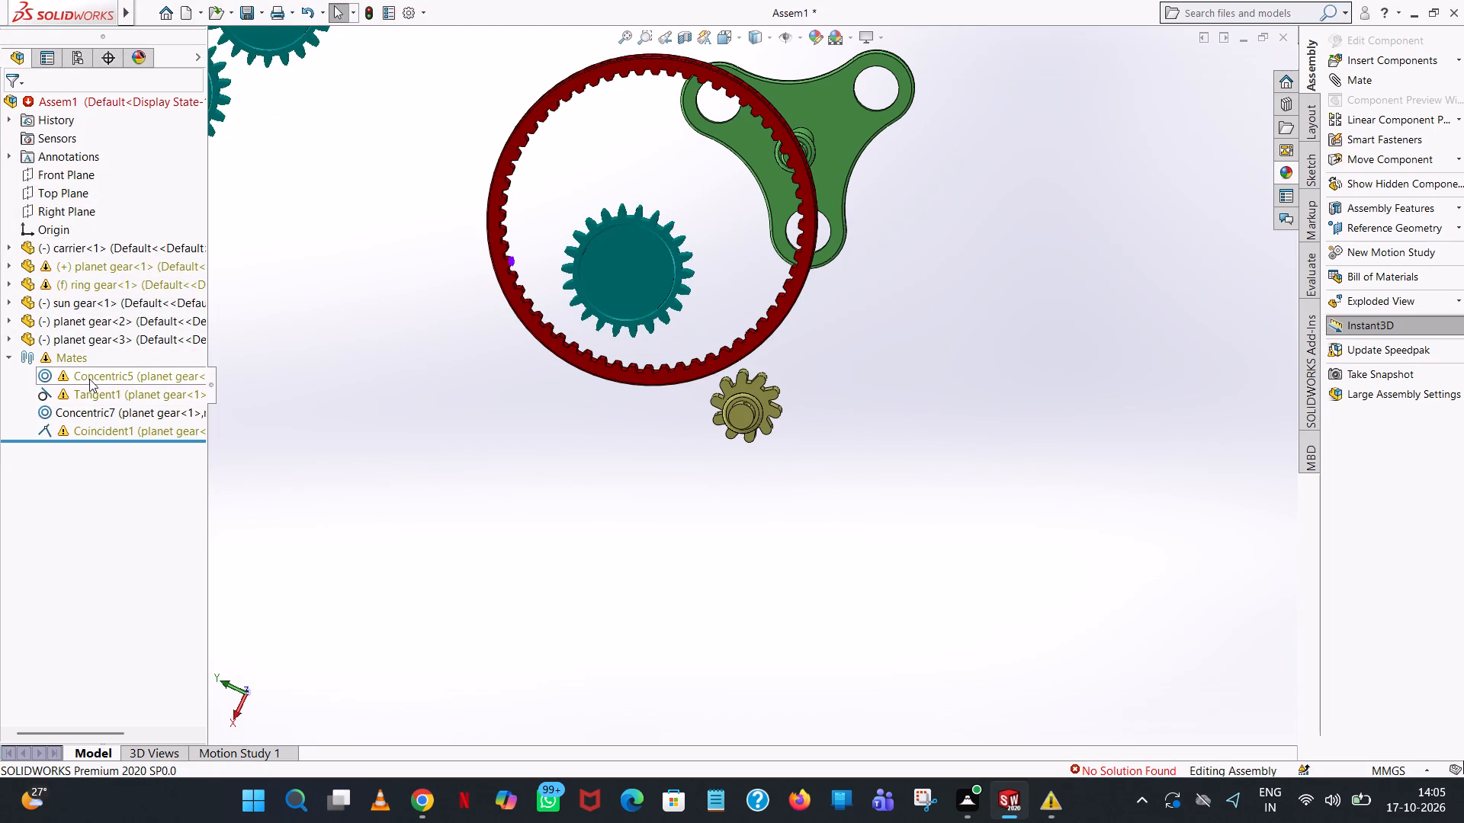
{"action": "left_click", "coordinate": [123, 452]}
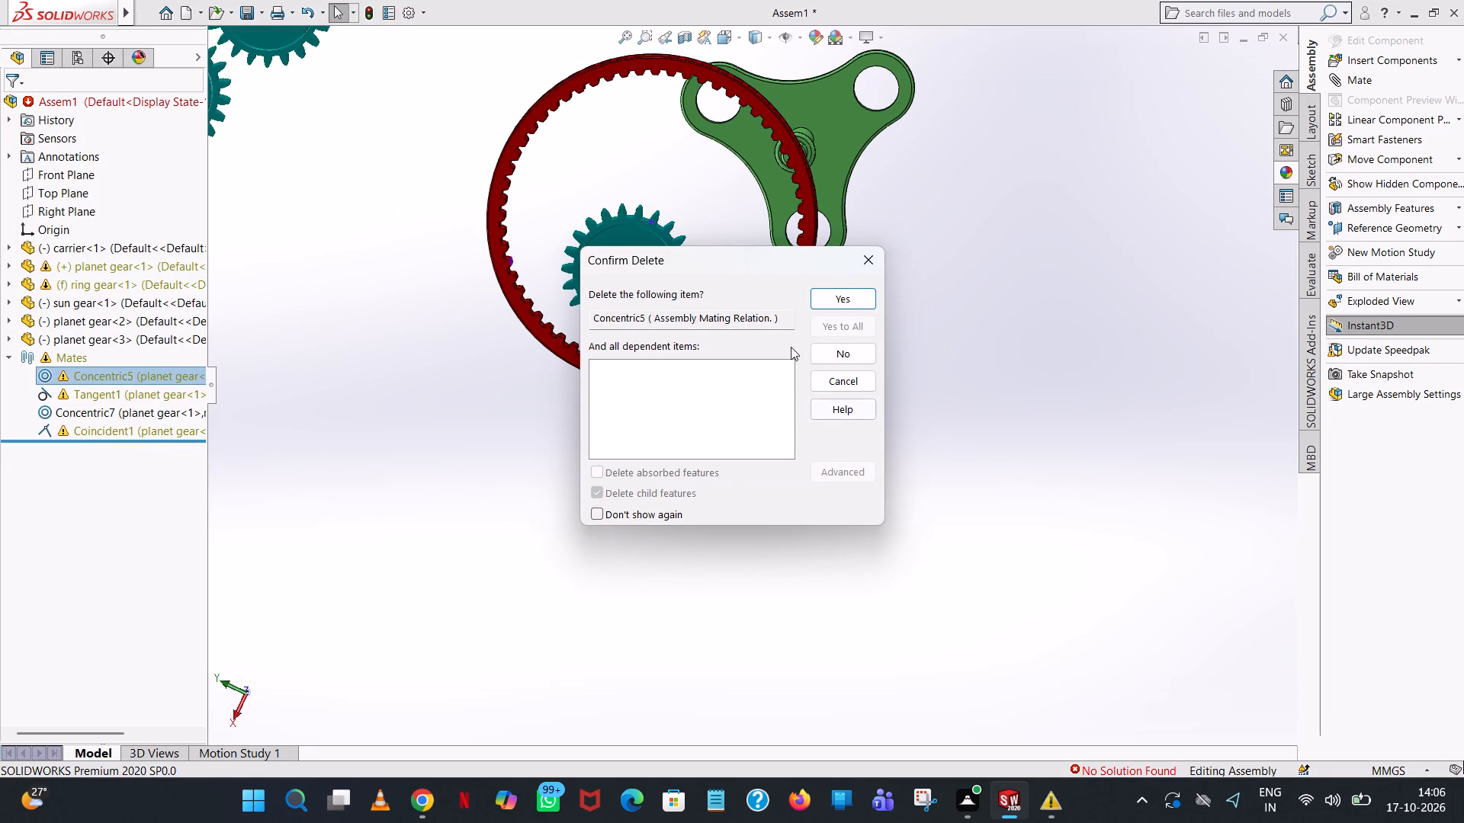
{"action": "left_click", "coordinate": [856, 283]}
{"action": "left_click", "coordinate": [839, 295]}
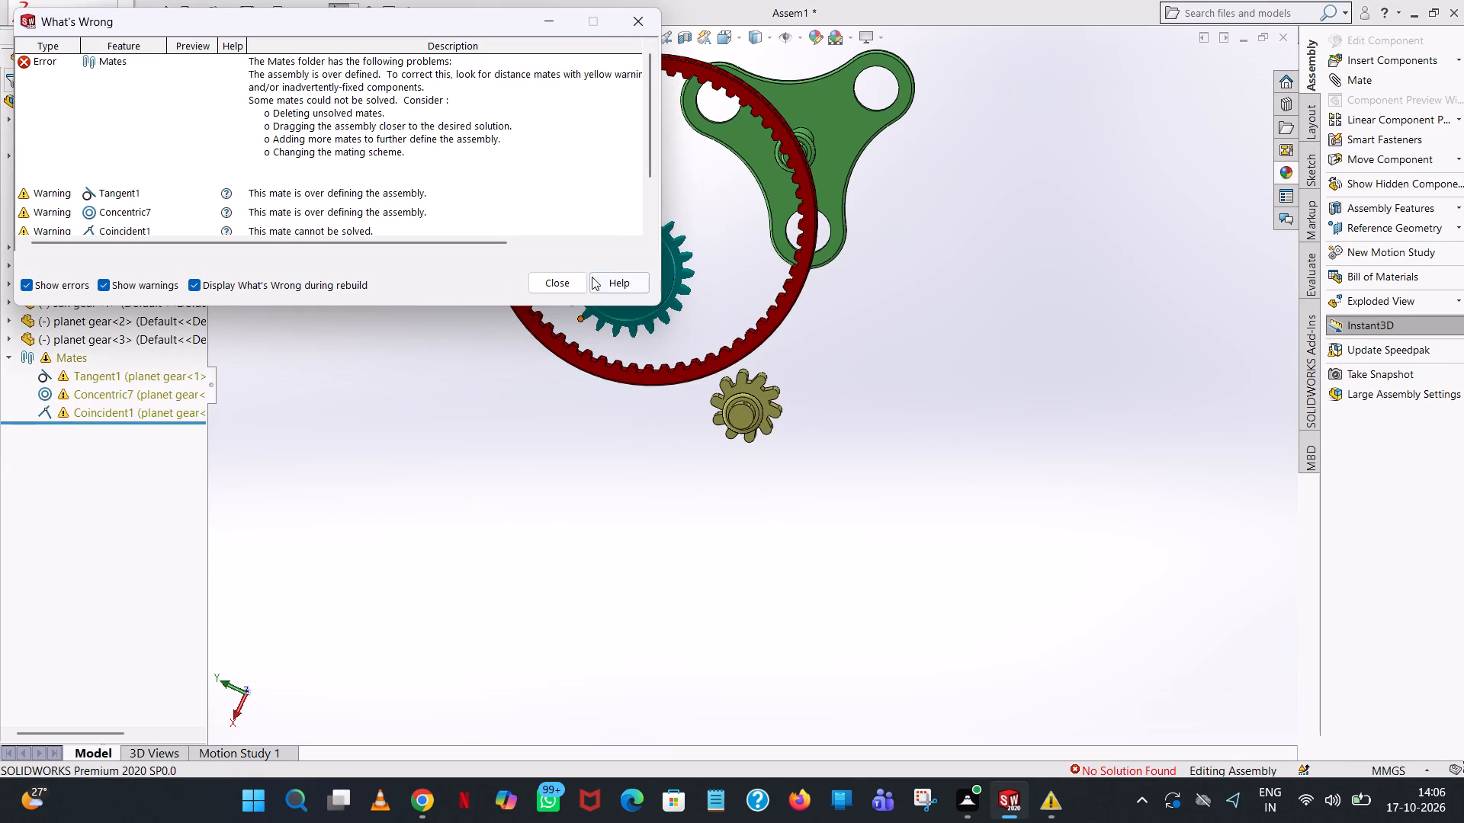
{"action": "double_click", "coordinate": [567, 282]}
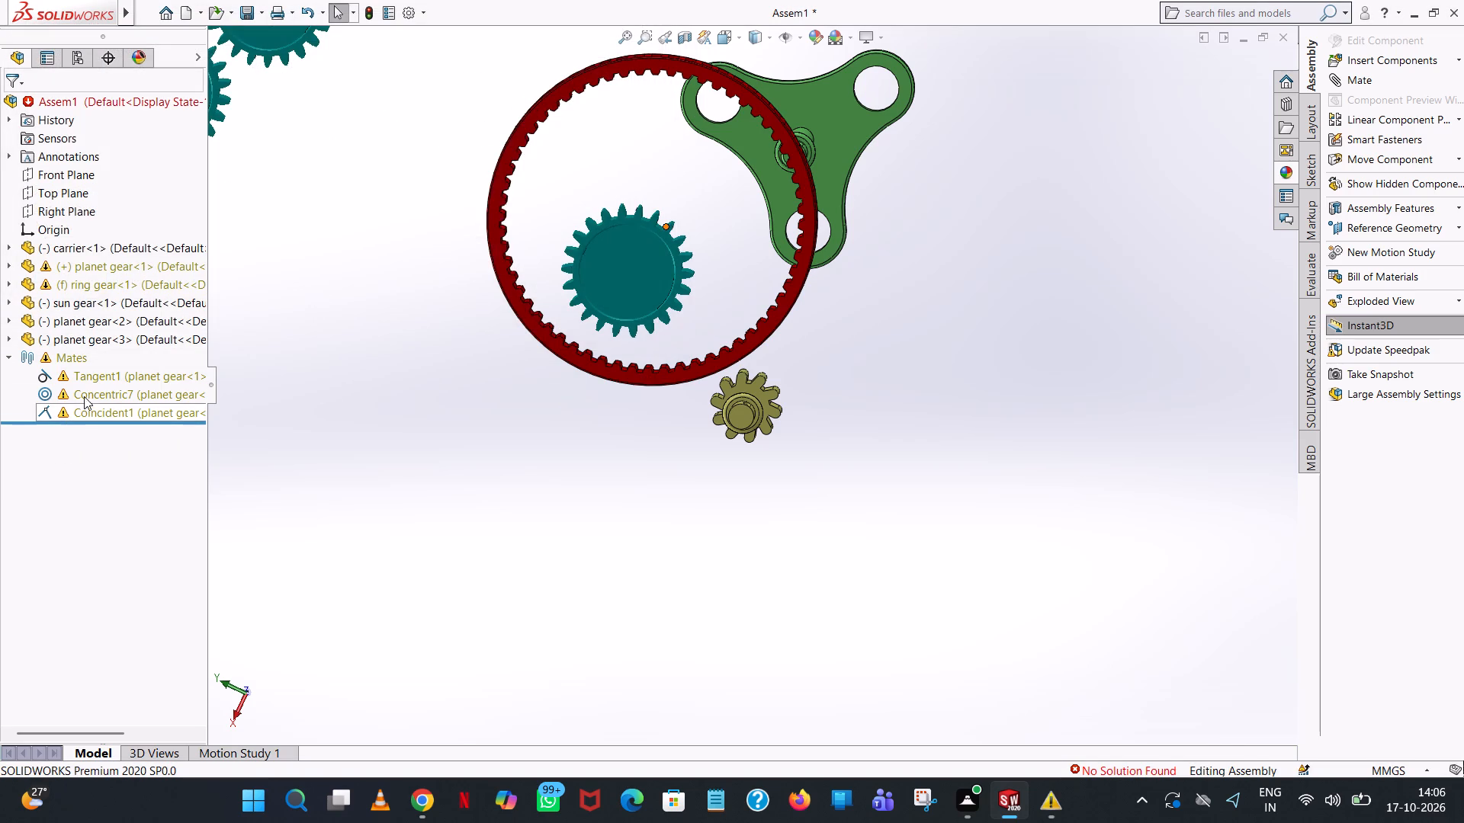
Delete the Concentric7 mate of the first planet gear from the assembly's mates.
{"action": "left_click", "coordinate": [85, 395]}
{"action": "right_click", "coordinate": [85, 395]}
{"action": "left_click", "coordinate": [424, 453]}
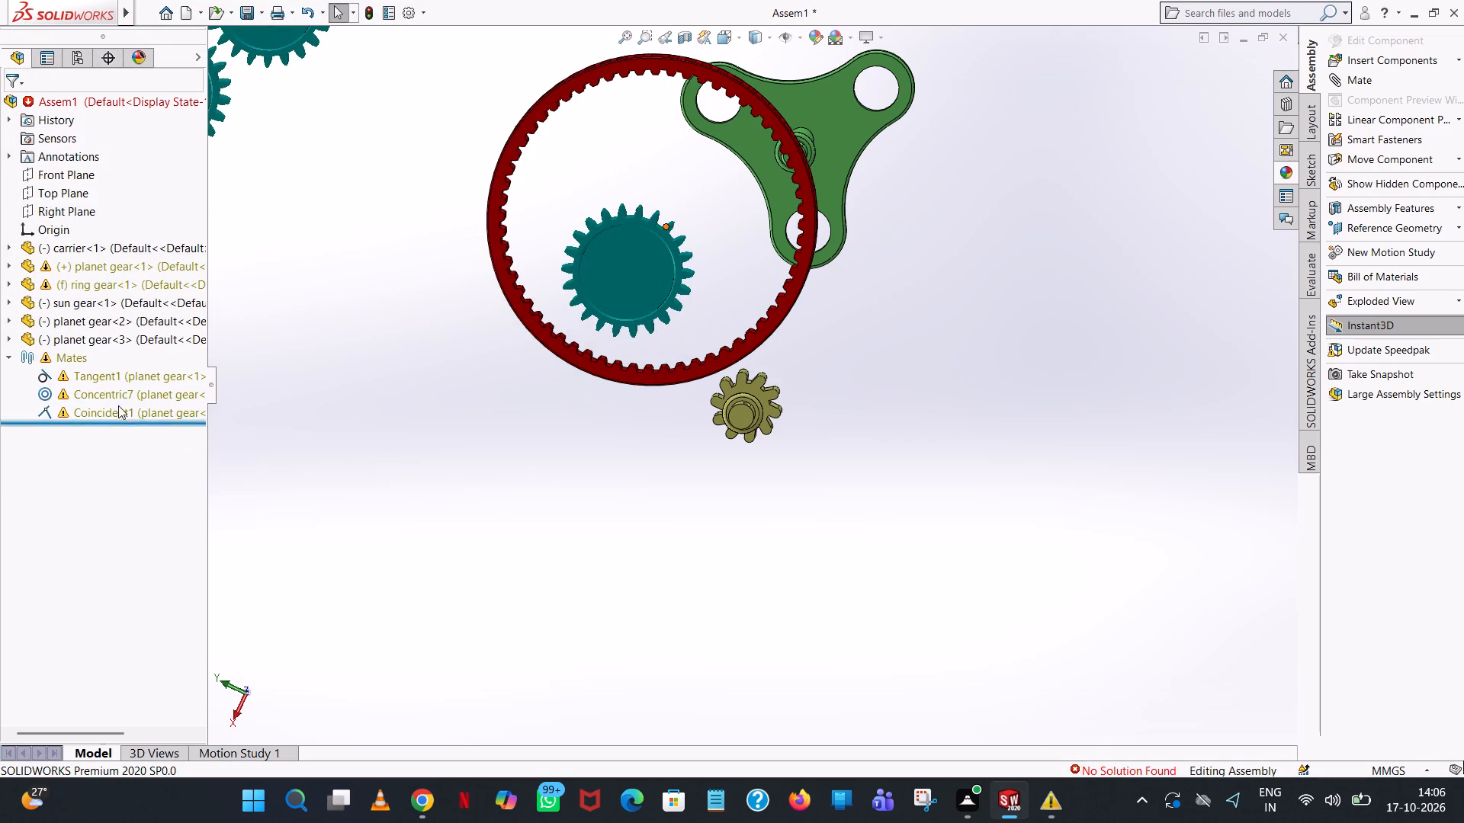
{"action": "right_click", "coordinate": [113, 398]}
{"action": "left_click", "coordinate": [181, 469]}
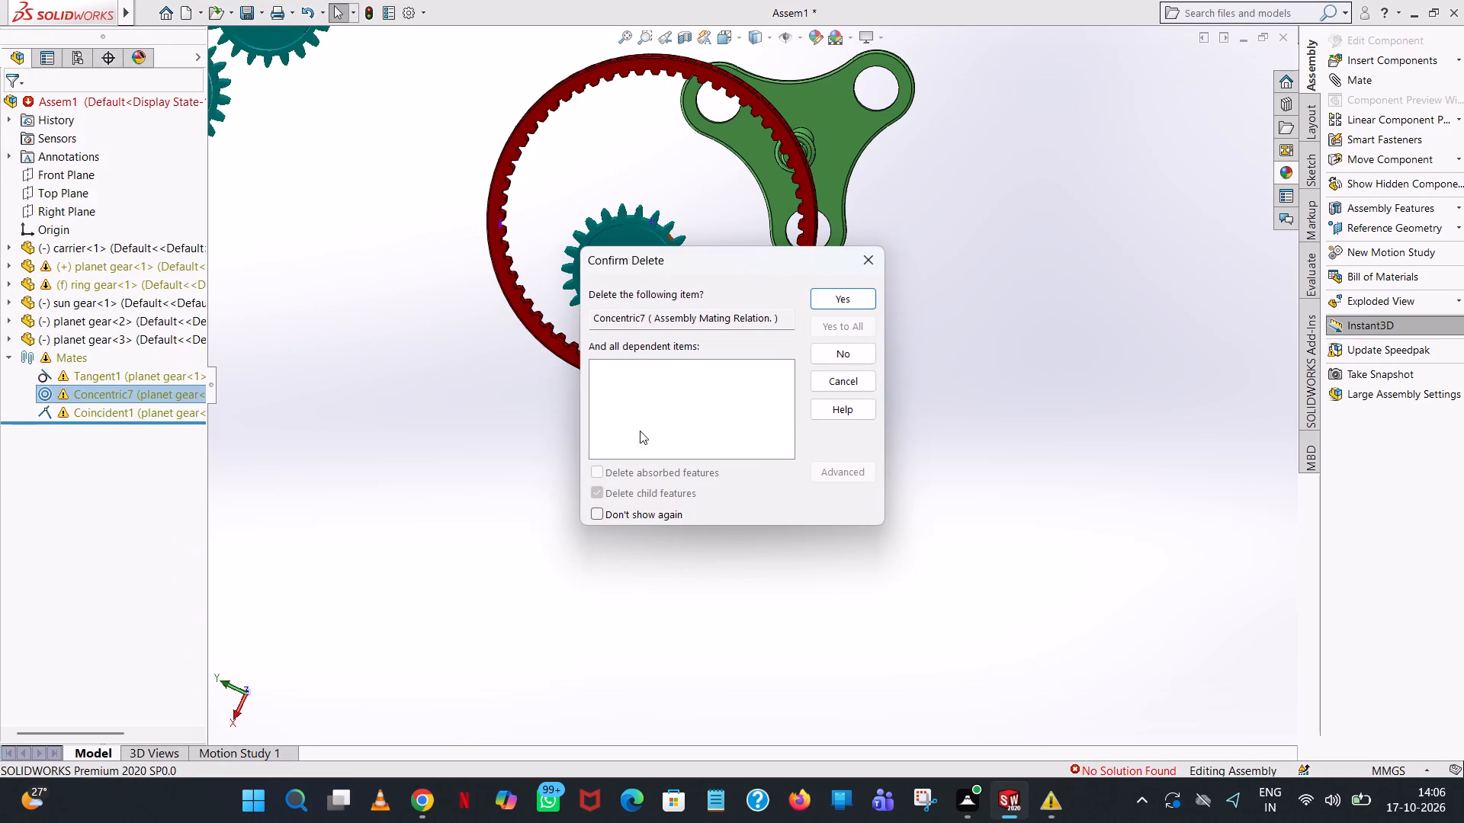
{"action": "left_click", "coordinate": [852, 296]}
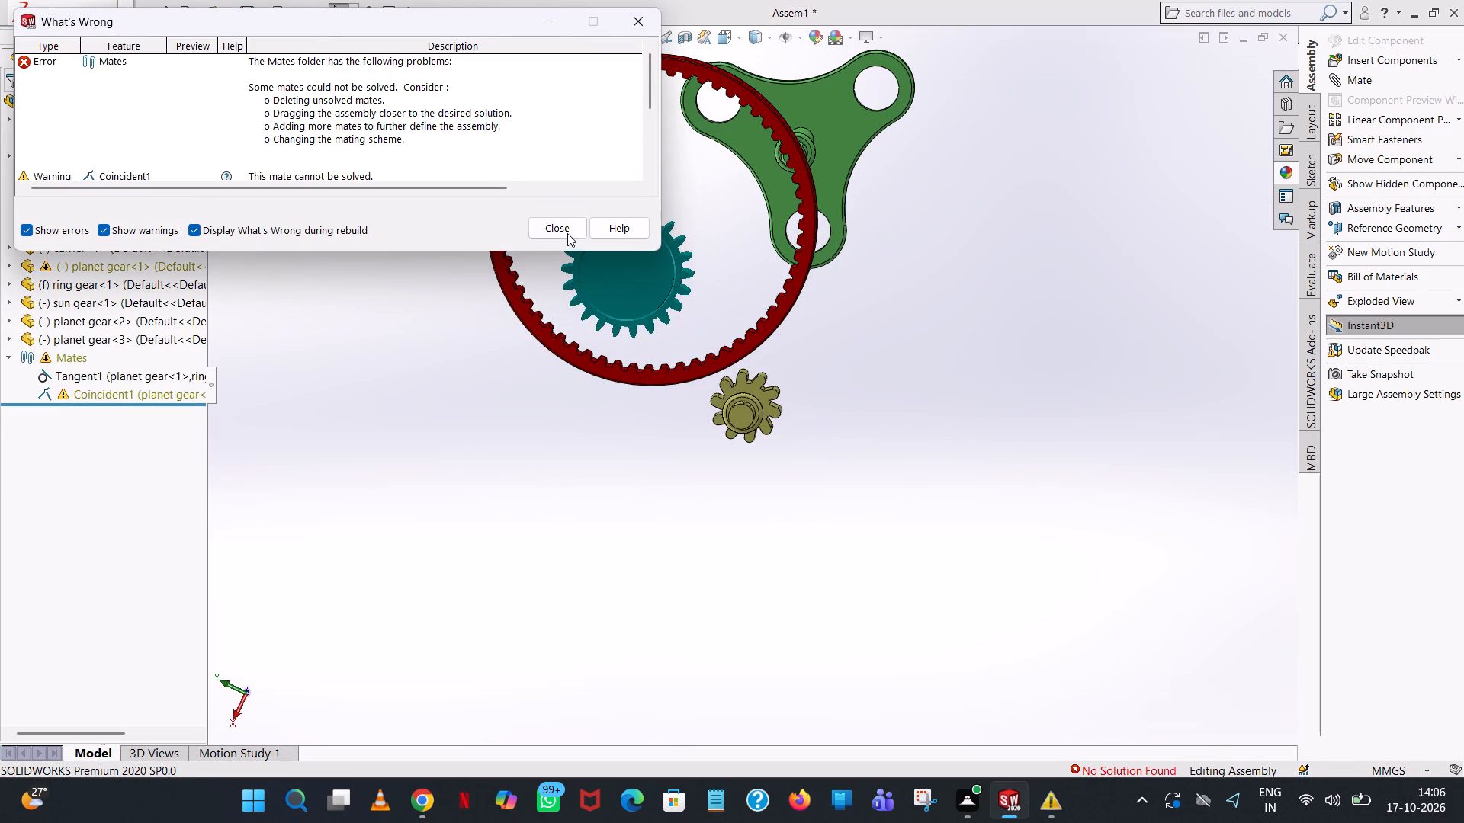
{"action": "left_click", "coordinate": [567, 232]}
Delete the unsolved Coincident1 mate of the first planet gear from the assembly's mates.
{"action": "right_click", "coordinate": [82, 392]}
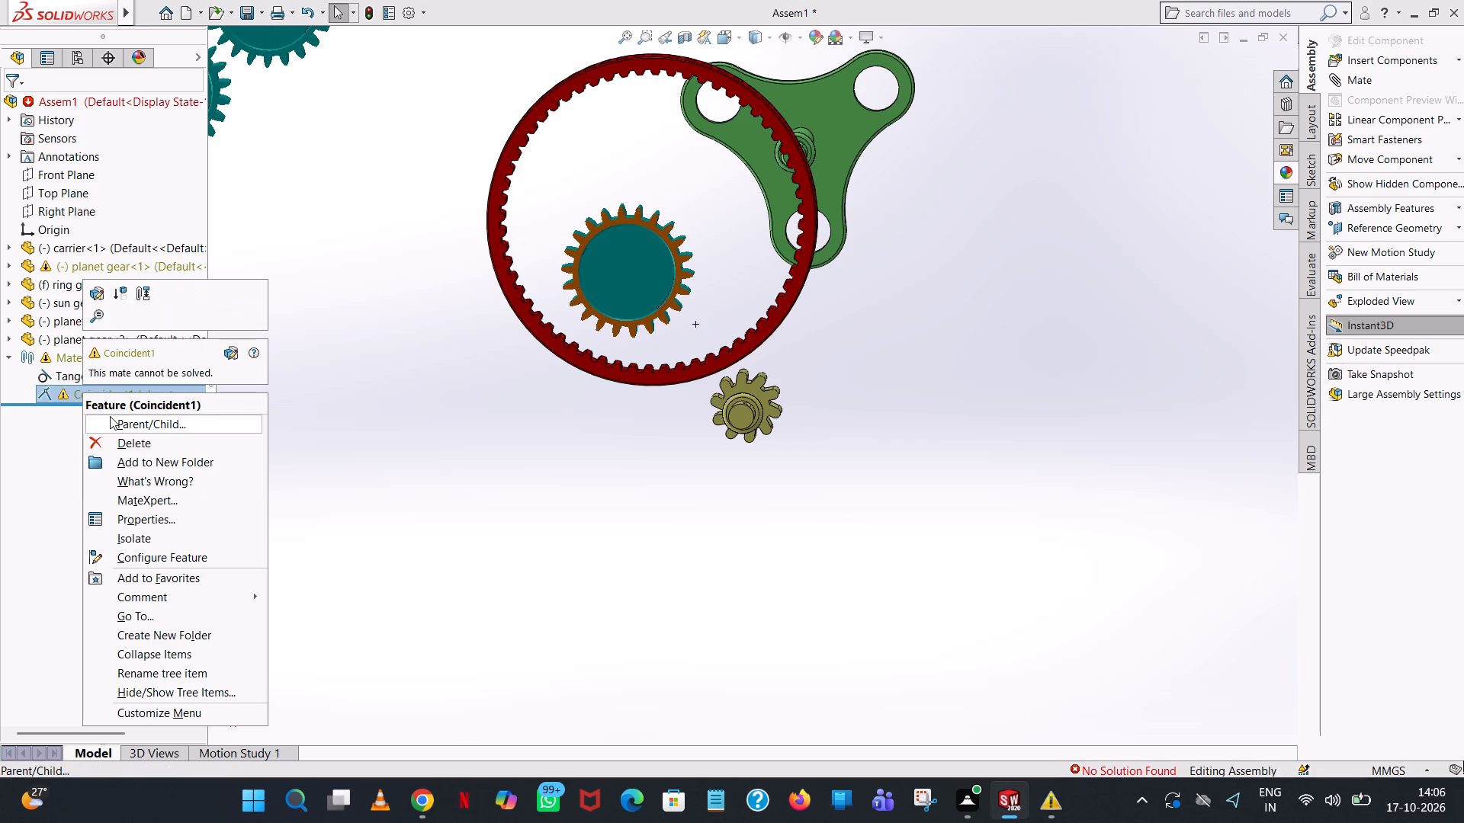
{"action": "left_click", "coordinate": [115, 439]}
{"action": "left_click", "coordinate": [842, 302]}
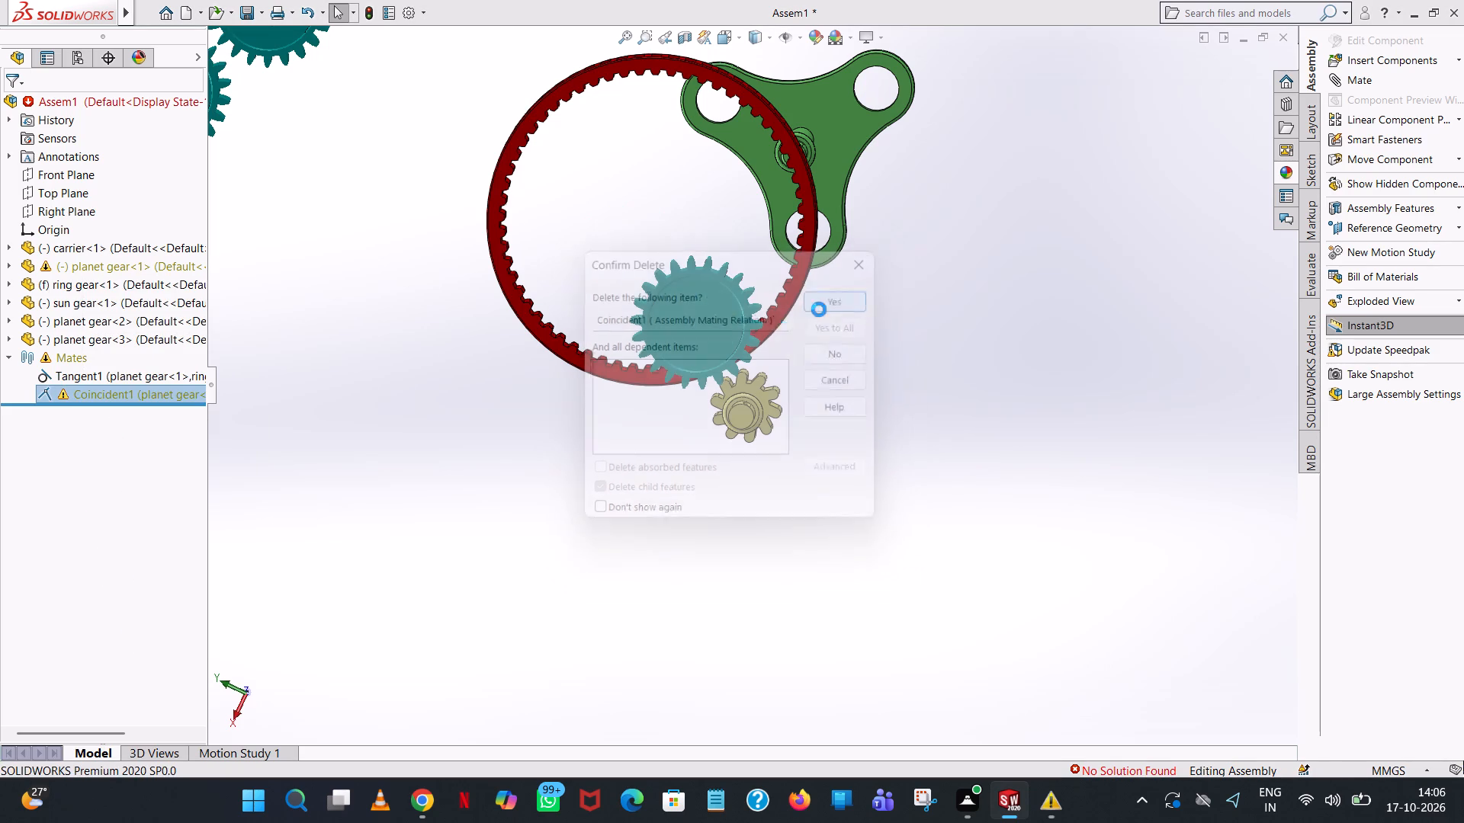
Delete the Tangent1 mate between the first planet gear and the ring gear.
{"action": "left_click", "coordinate": [141, 375]}
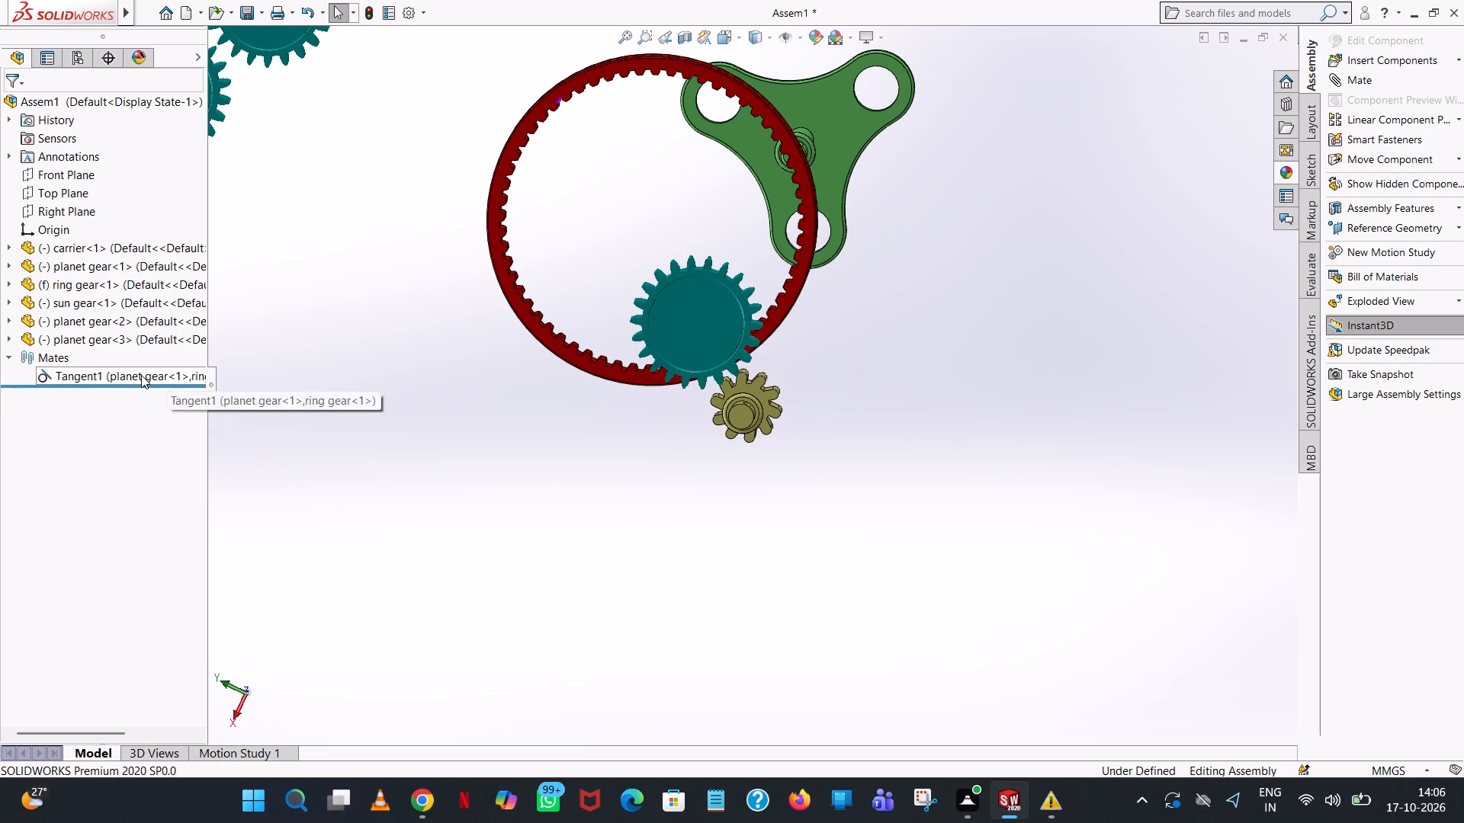
{"action": "right_click", "coordinate": [140, 375]}
{"action": "left_click", "coordinate": [177, 428]}
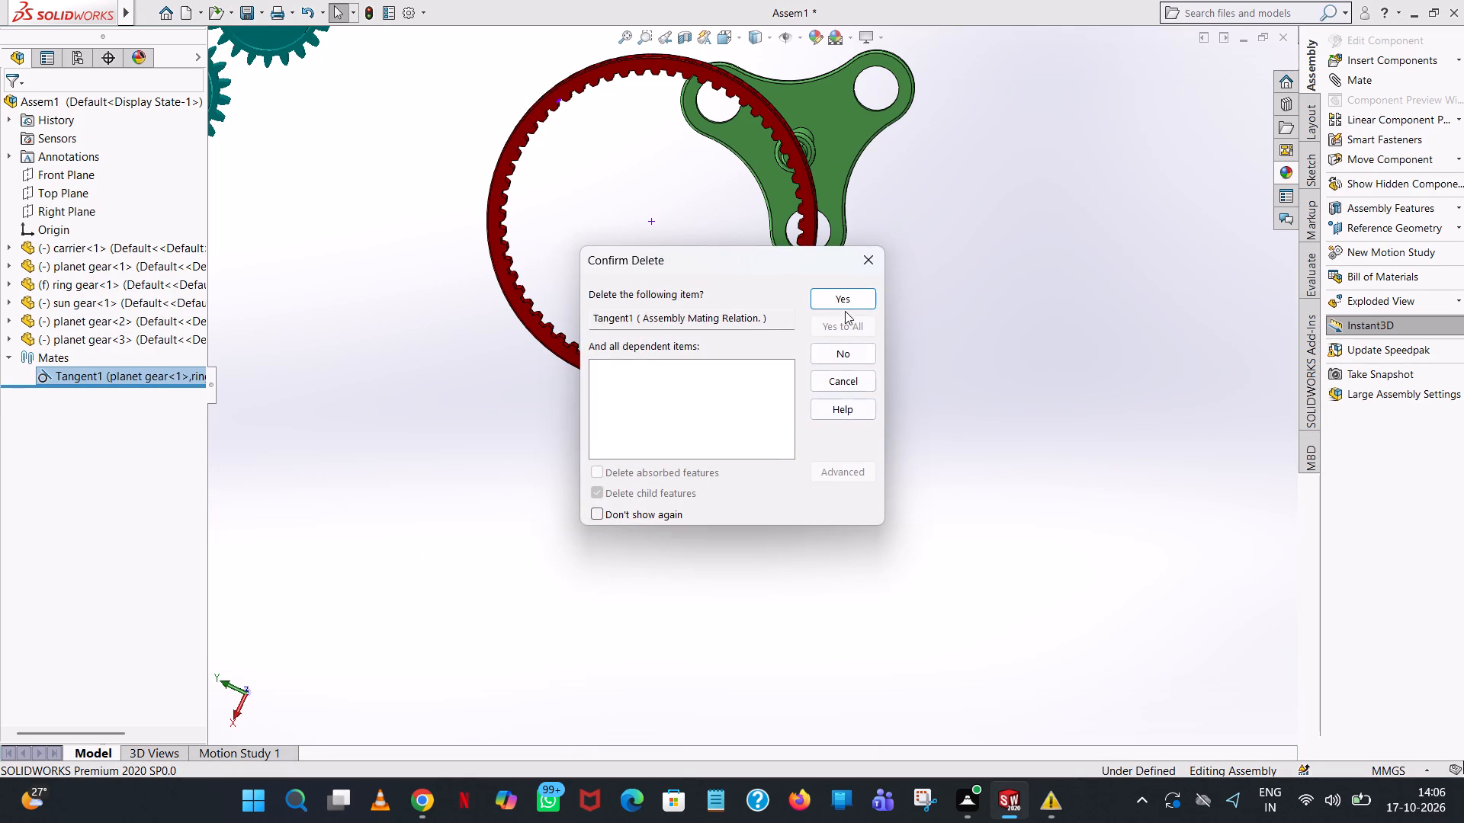
{"action": "left_click", "coordinate": [843, 306]}
Start the Mate command to begin mating the gear set components again.
{"action": "scroll", "coordinate": [820, 518], "scroll_direction": "up", "scroll_amount": 1}
{"action": "middle_click_drag", "start_coordinate": [862, 438], "coordinate": [870, 446]}
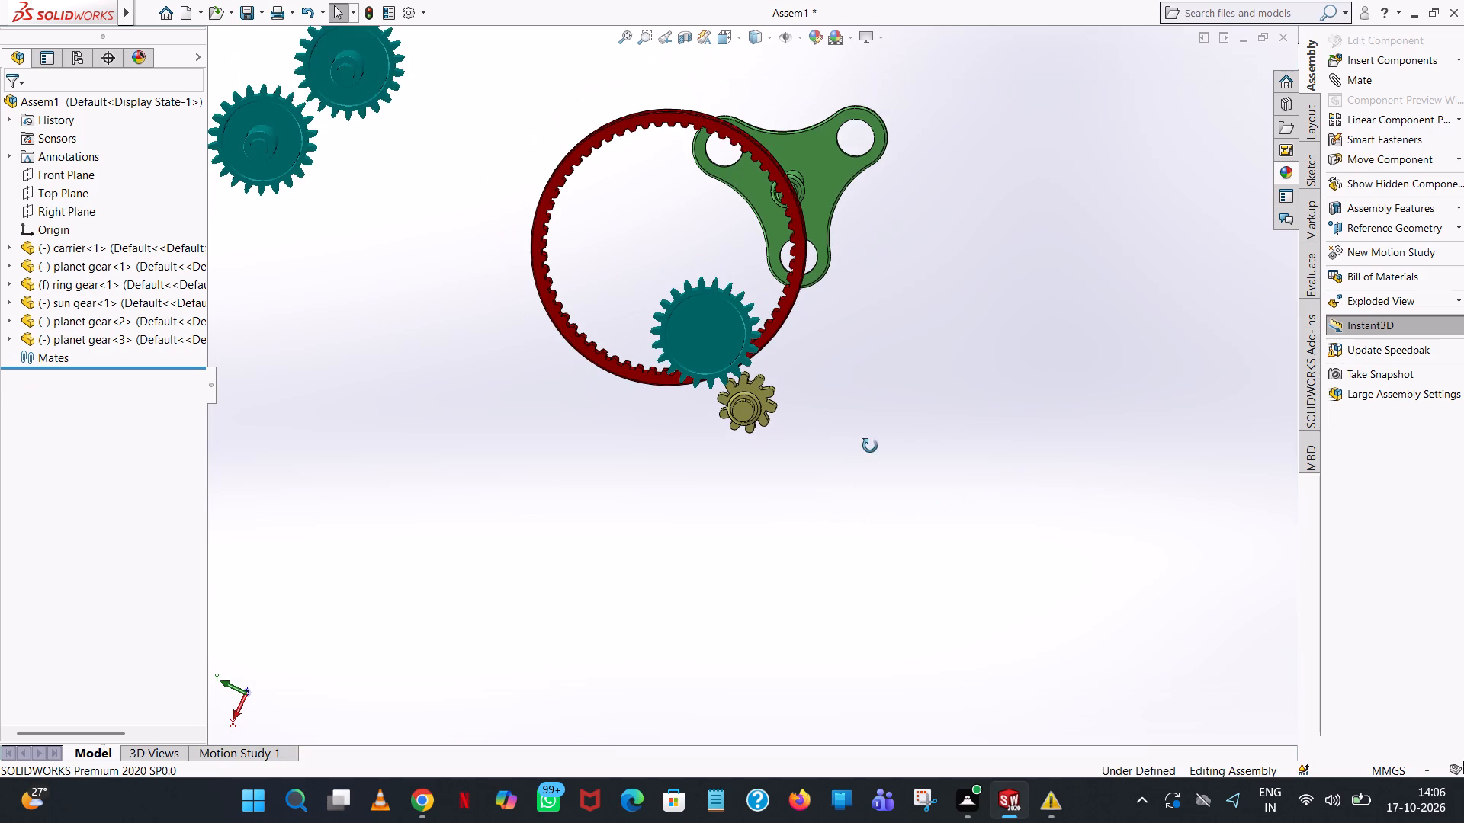
{"action": "middle_click_drag", "start_coordinate": [870, 446], "coordinate": [891, 456]}
{"action": "scroll", "coordinate": [890, 455], "scroll_direction": "up", "scroll_amount": 1}
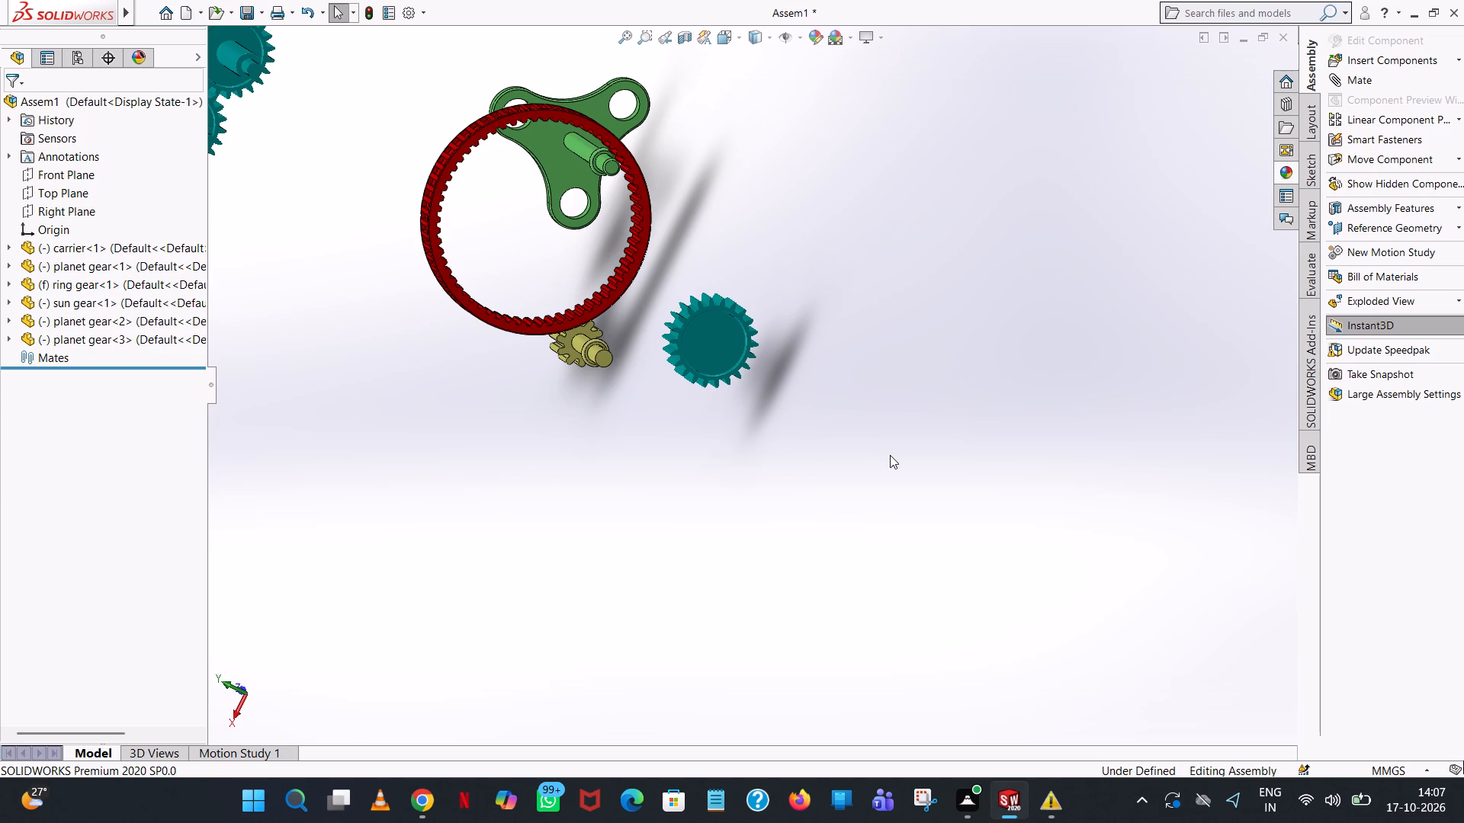
{"action": "scroll", "coordinate": [617, 229], "scroll_direction": "up", "scroll_amount": 2}
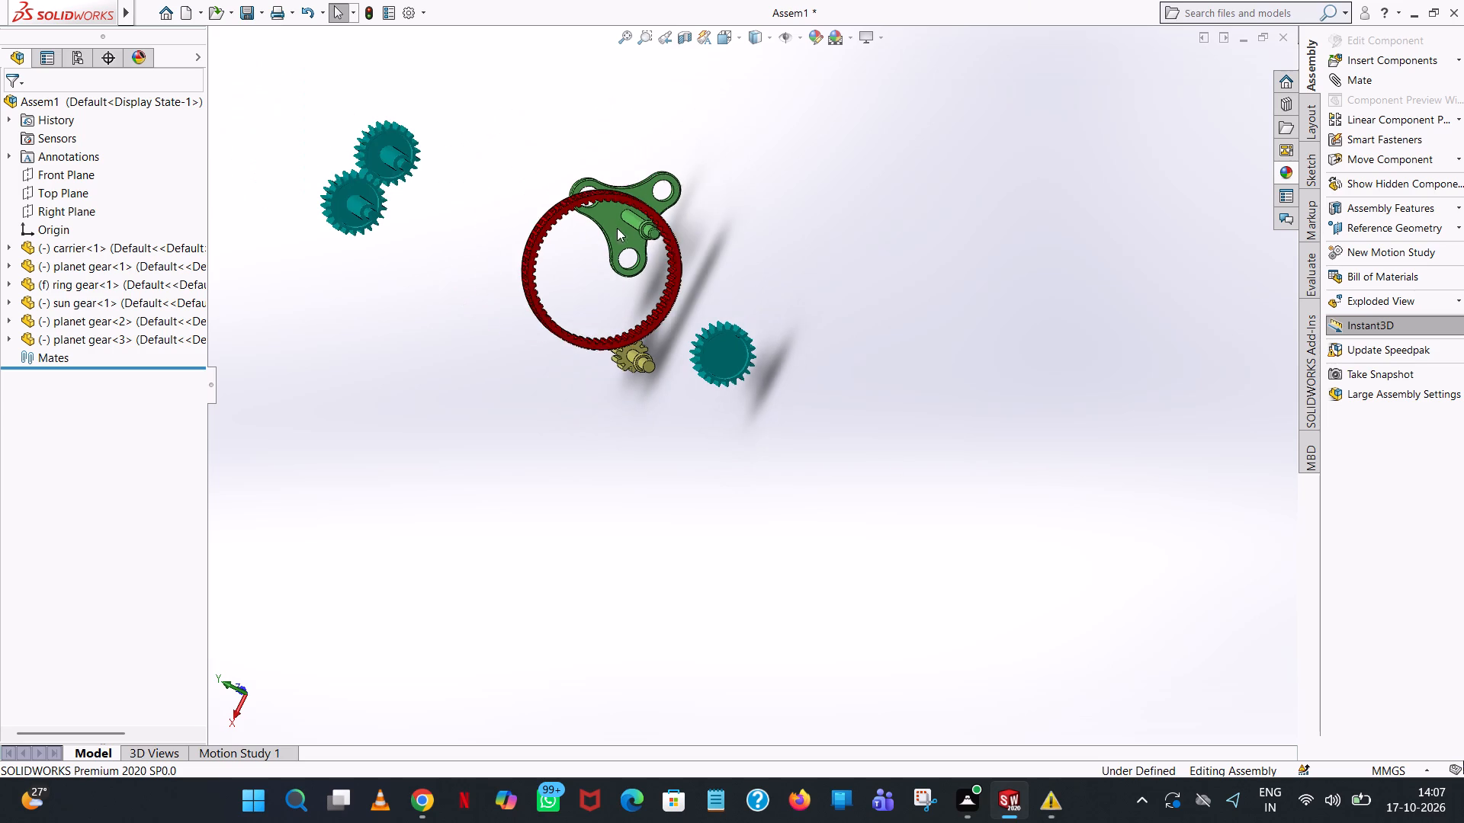
{"action": "scroll", "coordinate": [756, 330], "scroll_direction": "down", "scroll_amount": 3}
{"action": "left_click", "coordinate": [1372, 78]}
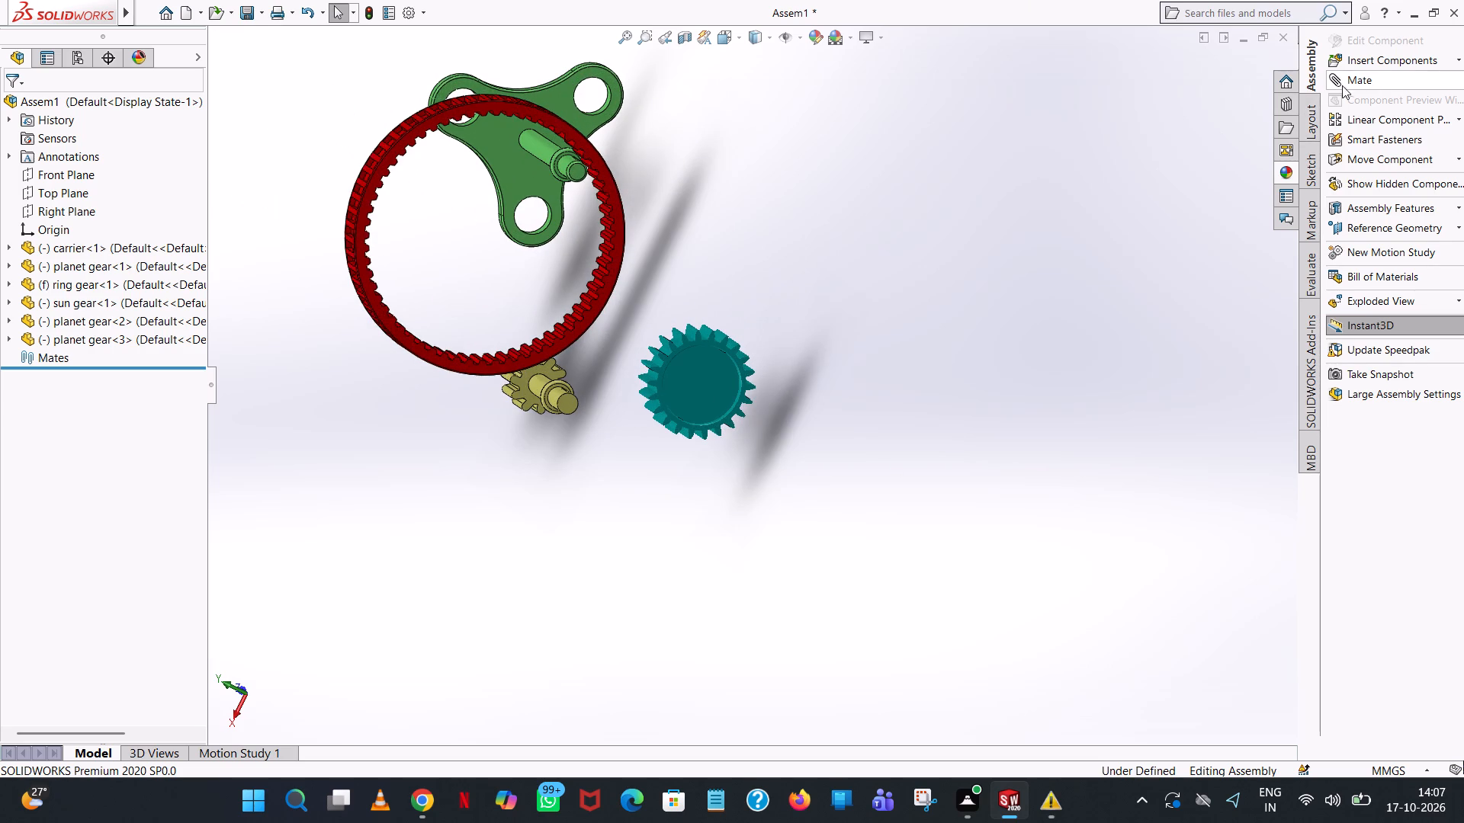
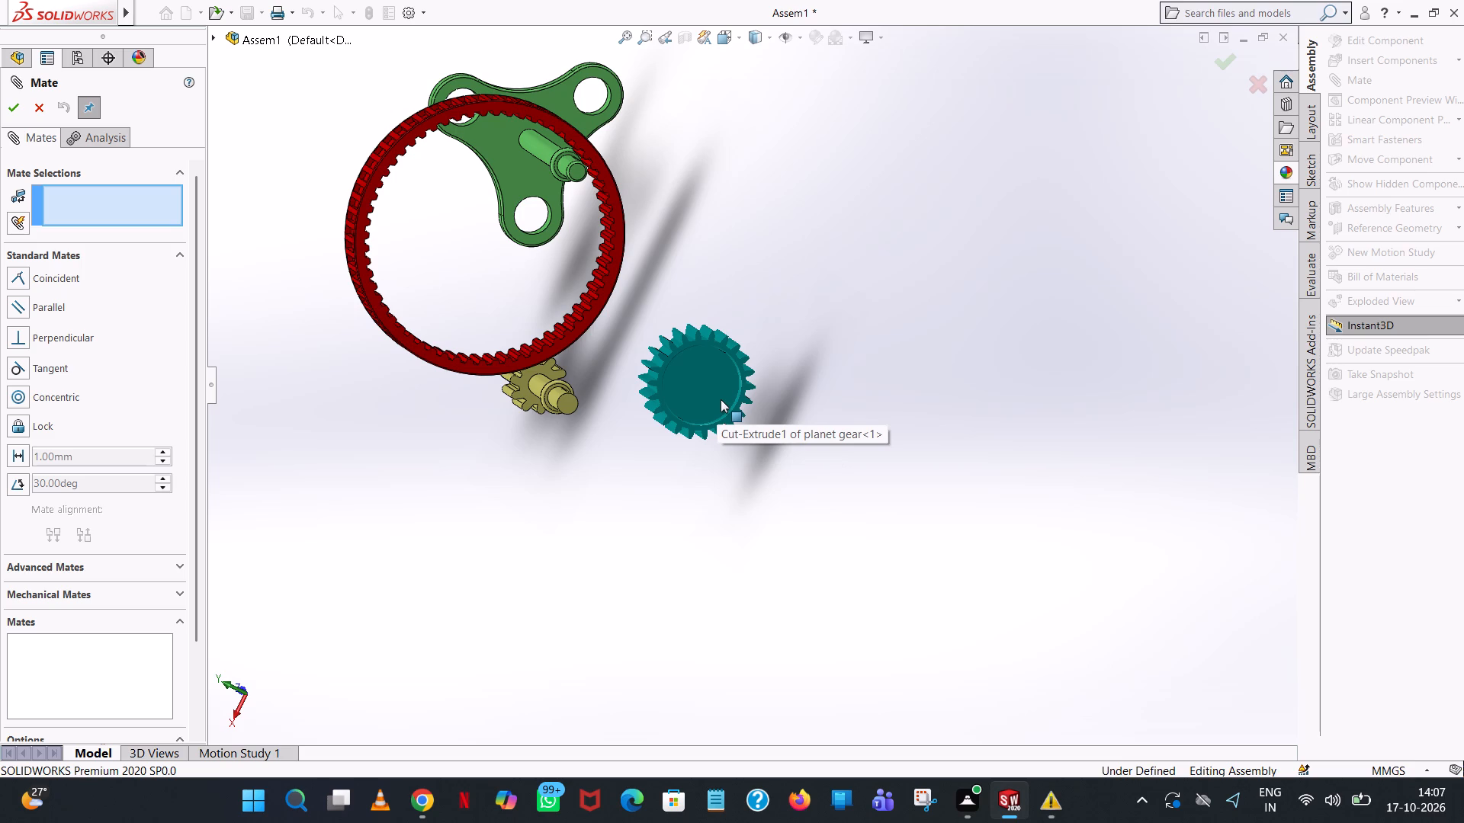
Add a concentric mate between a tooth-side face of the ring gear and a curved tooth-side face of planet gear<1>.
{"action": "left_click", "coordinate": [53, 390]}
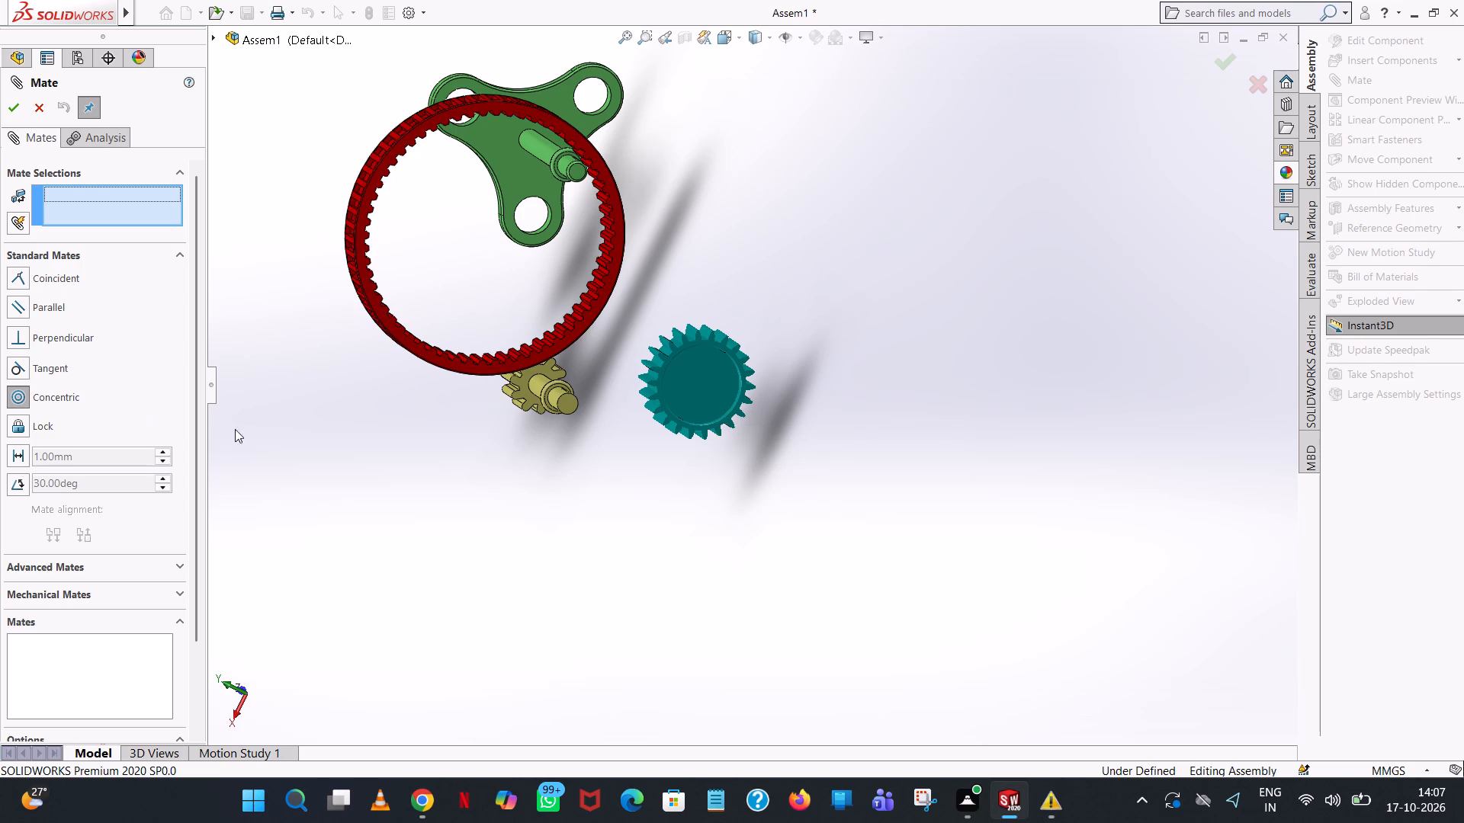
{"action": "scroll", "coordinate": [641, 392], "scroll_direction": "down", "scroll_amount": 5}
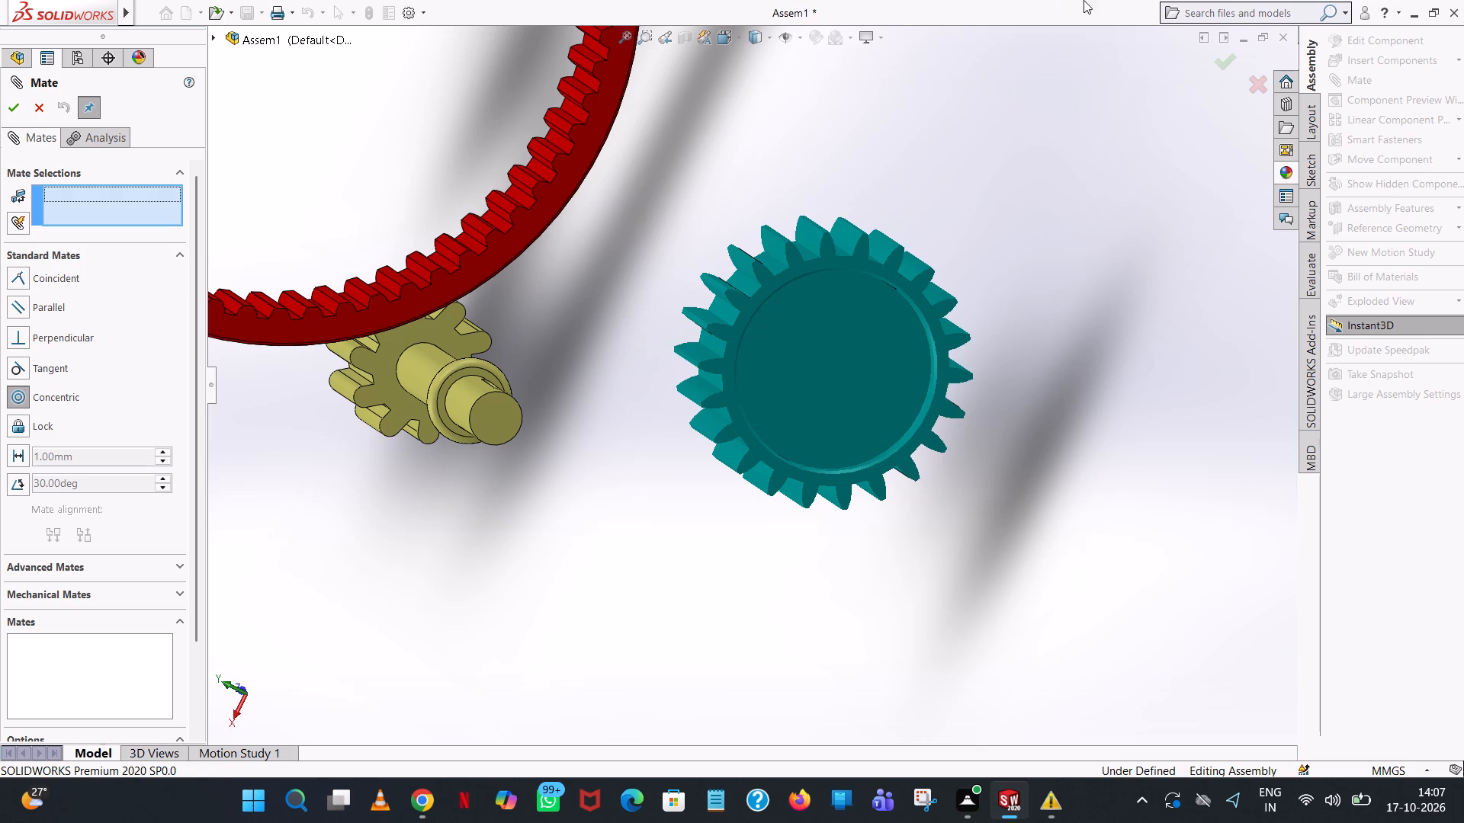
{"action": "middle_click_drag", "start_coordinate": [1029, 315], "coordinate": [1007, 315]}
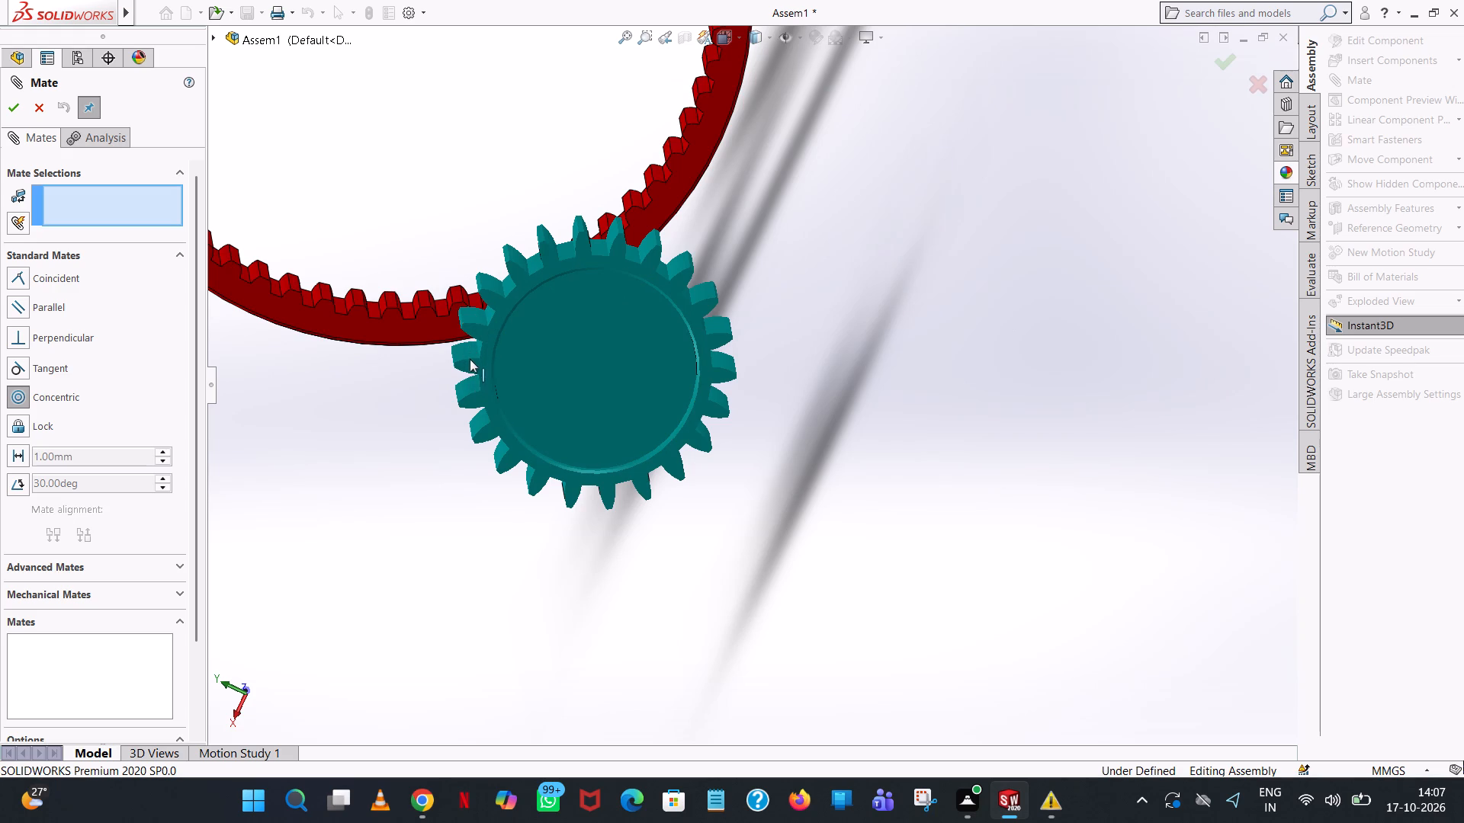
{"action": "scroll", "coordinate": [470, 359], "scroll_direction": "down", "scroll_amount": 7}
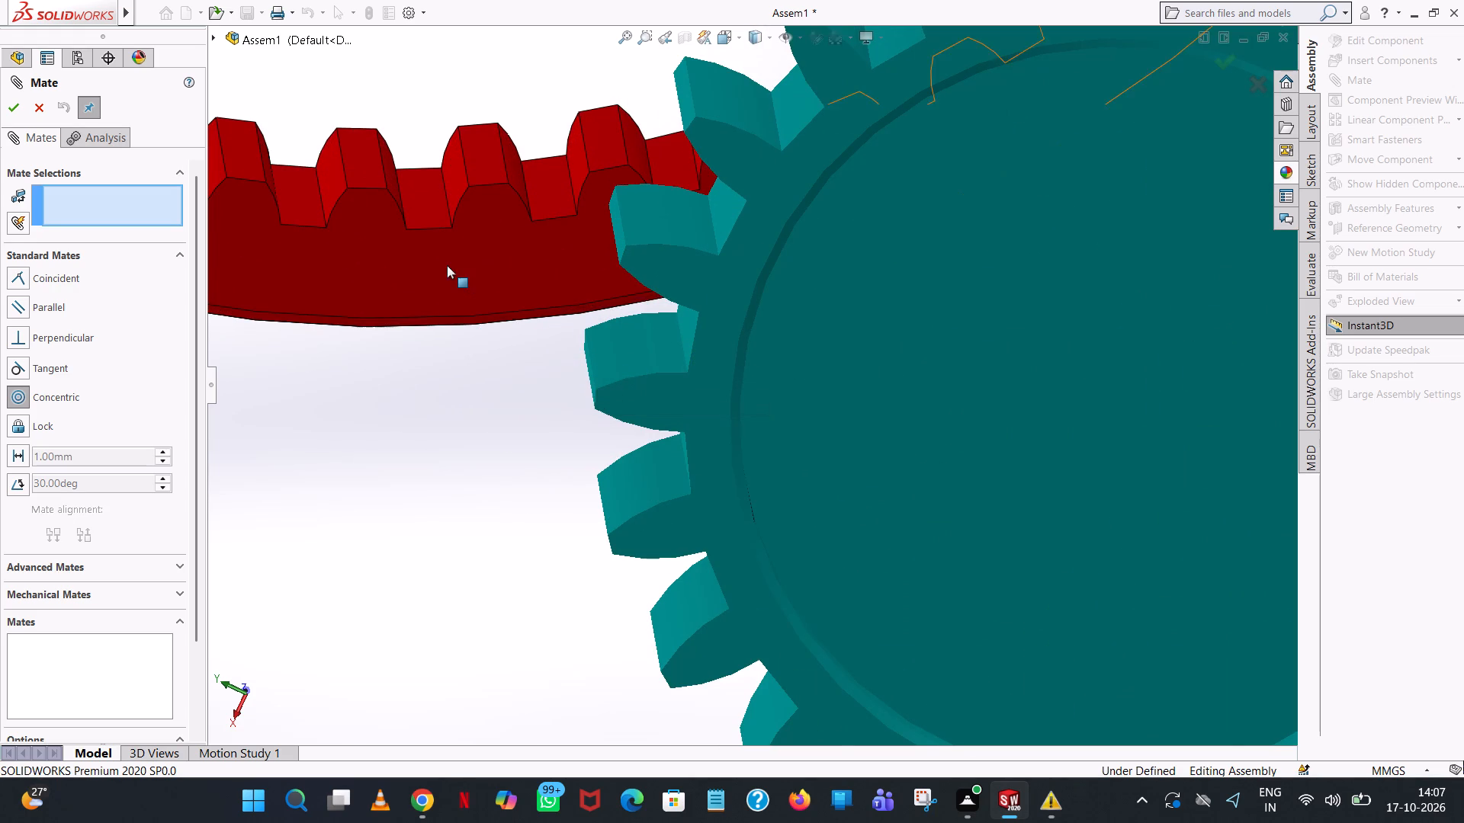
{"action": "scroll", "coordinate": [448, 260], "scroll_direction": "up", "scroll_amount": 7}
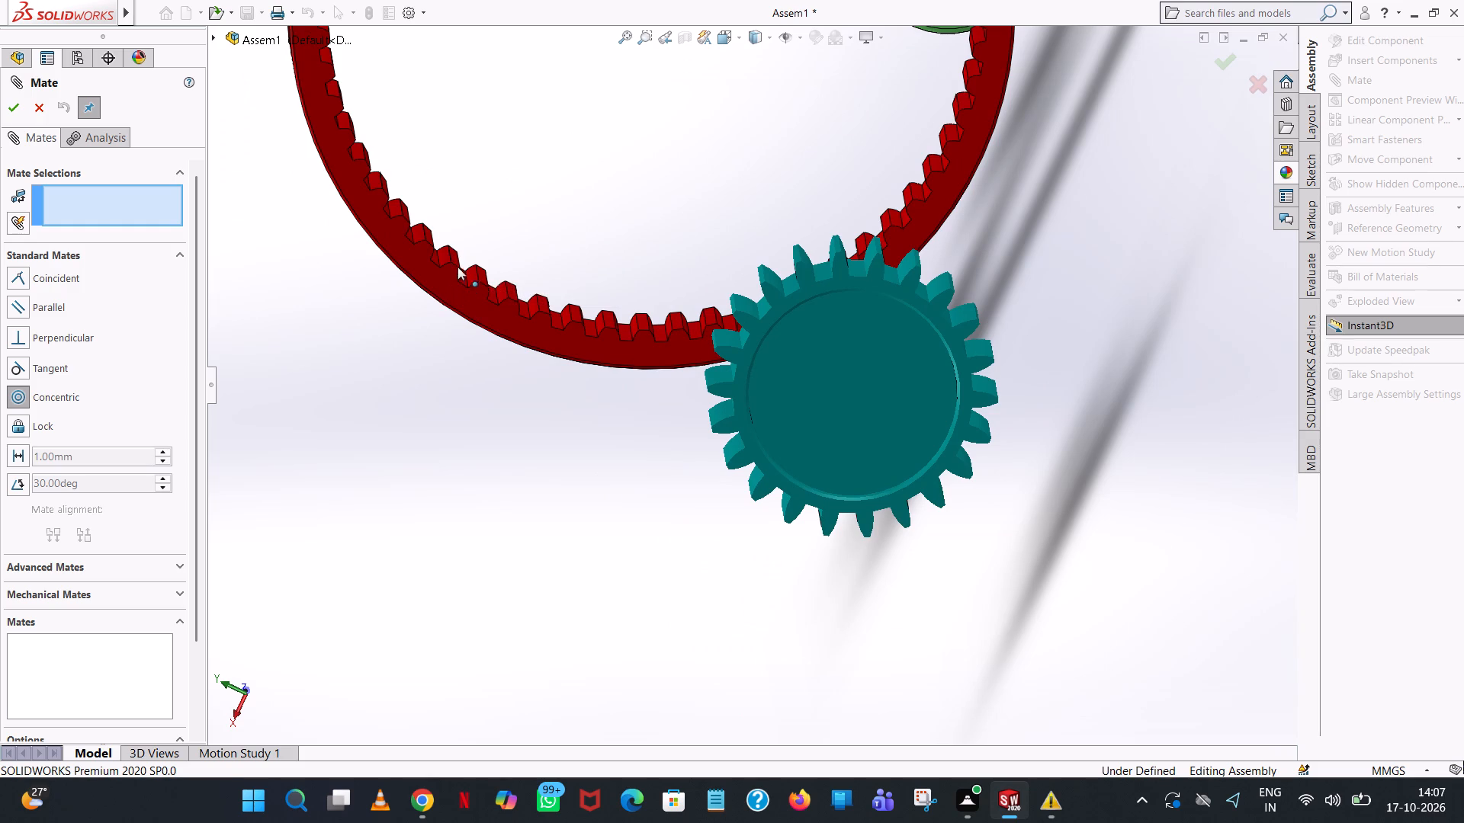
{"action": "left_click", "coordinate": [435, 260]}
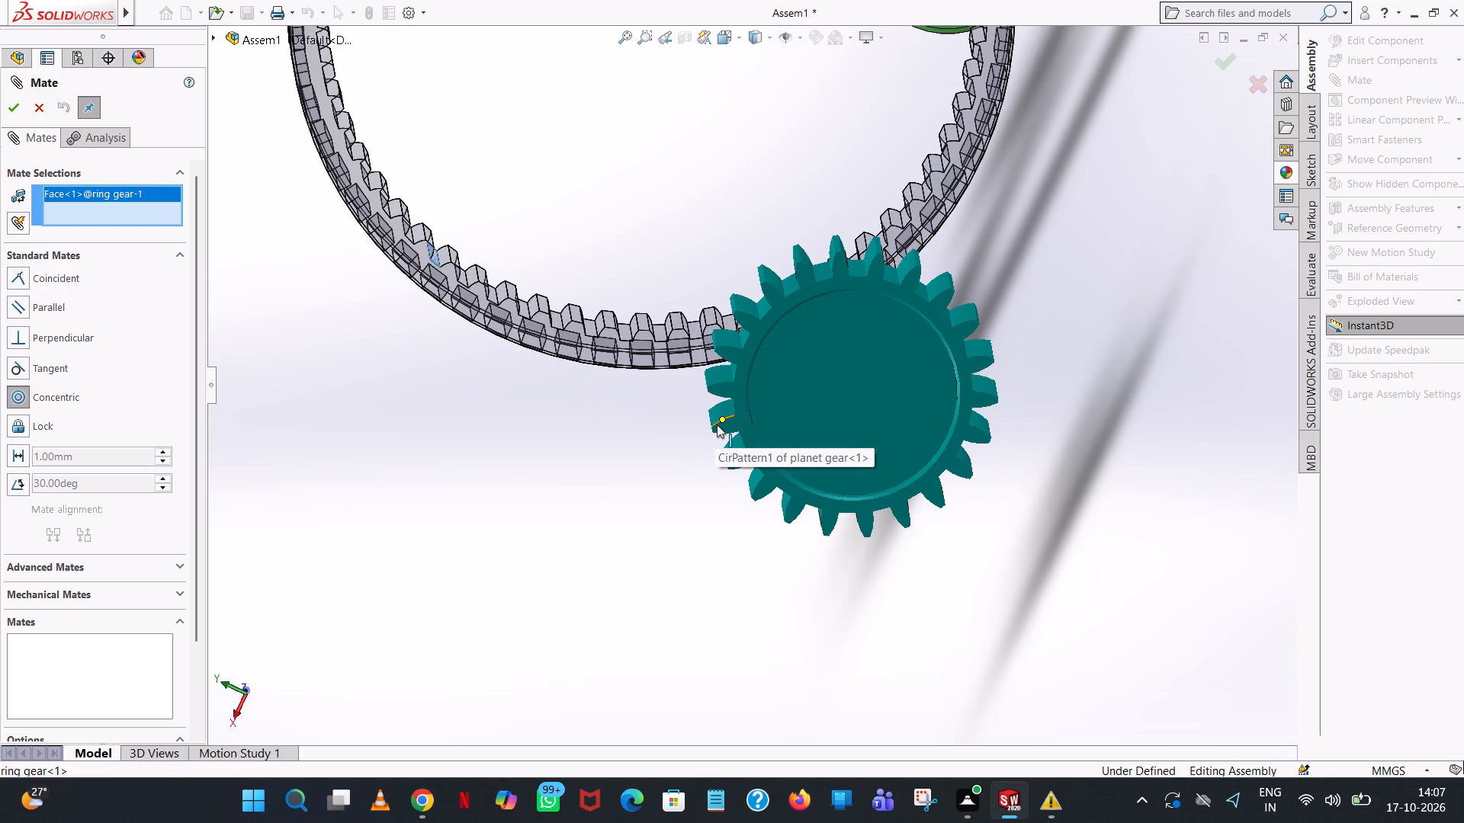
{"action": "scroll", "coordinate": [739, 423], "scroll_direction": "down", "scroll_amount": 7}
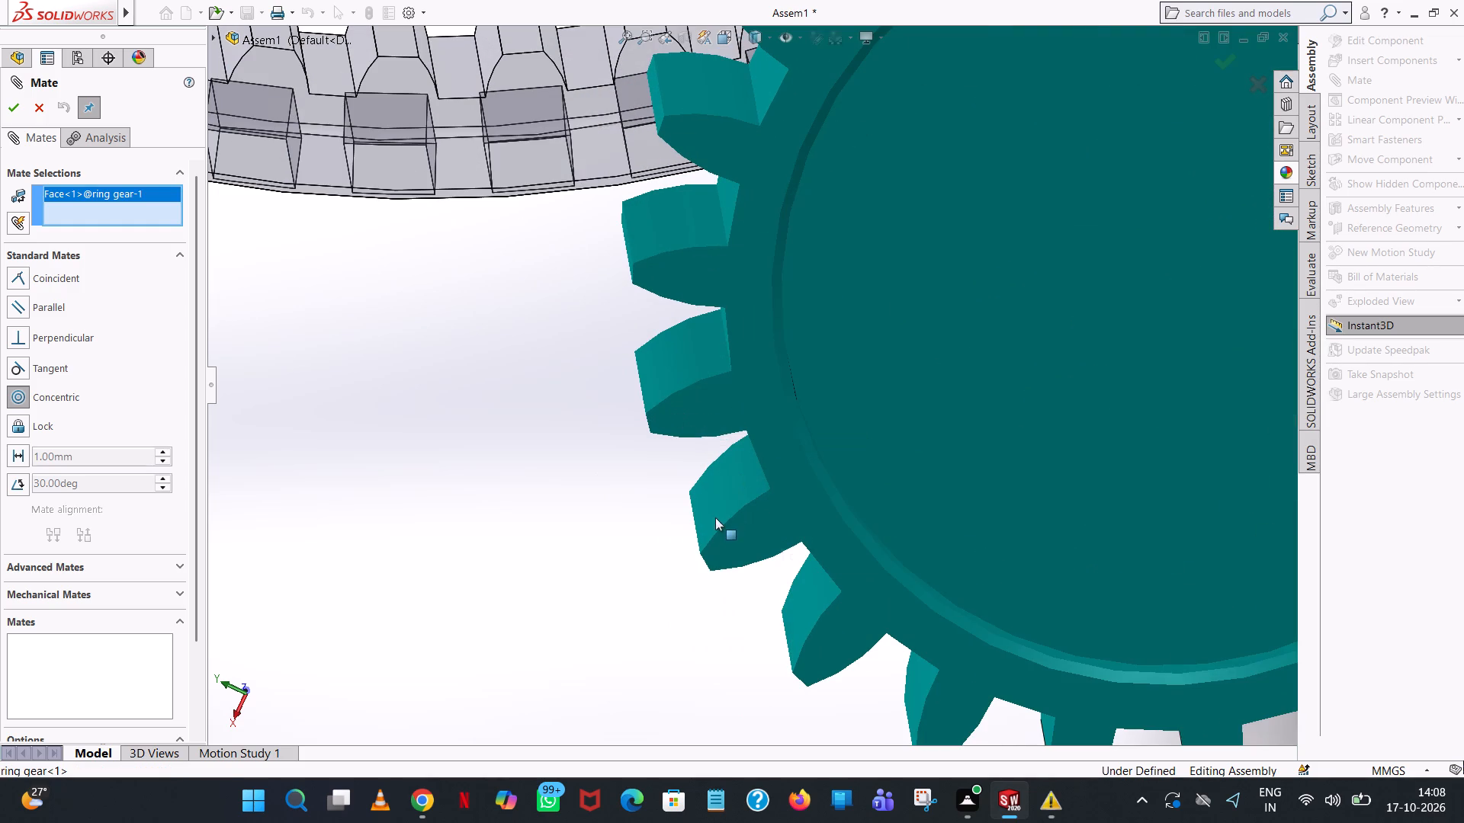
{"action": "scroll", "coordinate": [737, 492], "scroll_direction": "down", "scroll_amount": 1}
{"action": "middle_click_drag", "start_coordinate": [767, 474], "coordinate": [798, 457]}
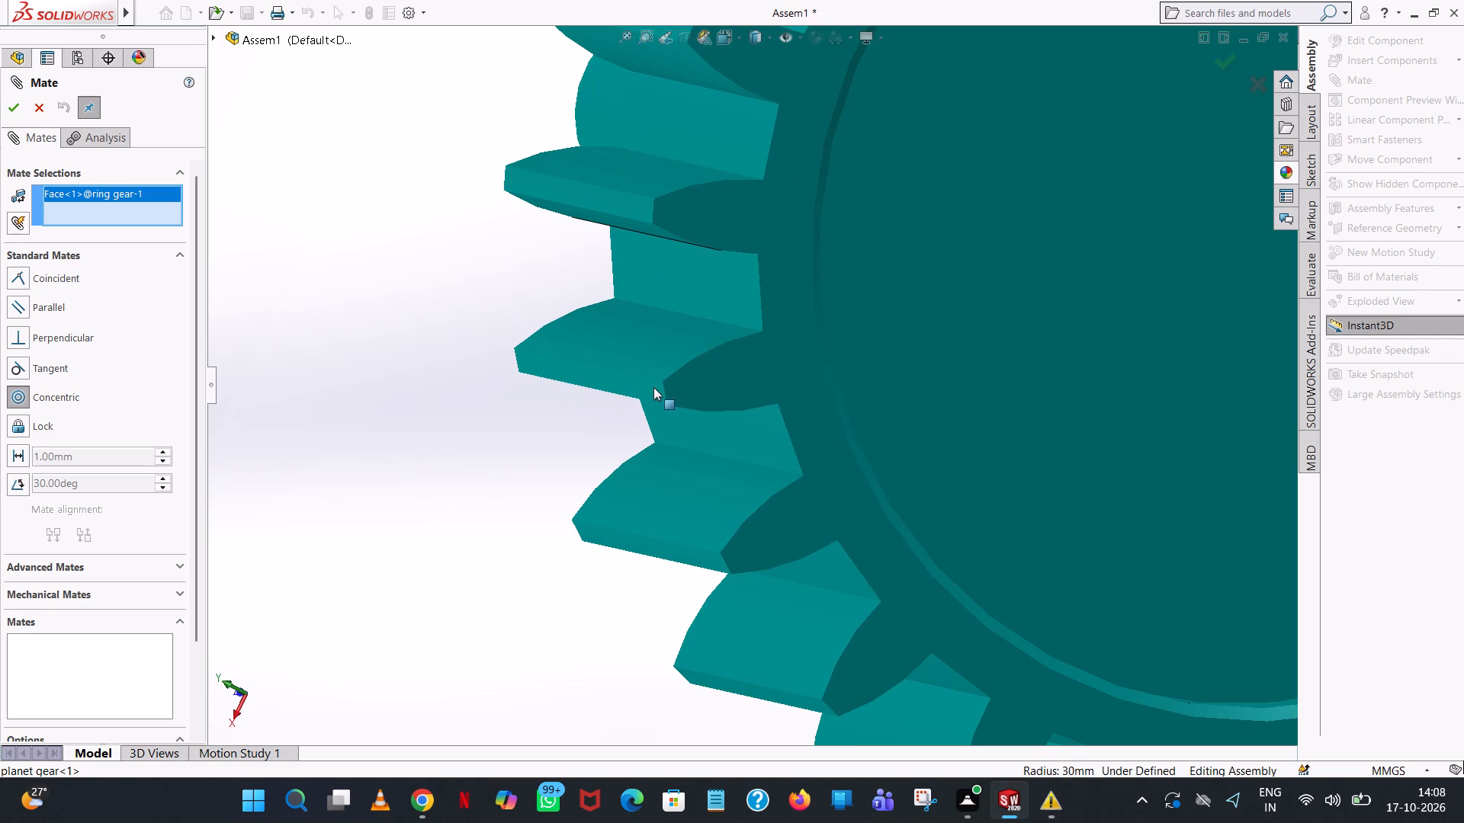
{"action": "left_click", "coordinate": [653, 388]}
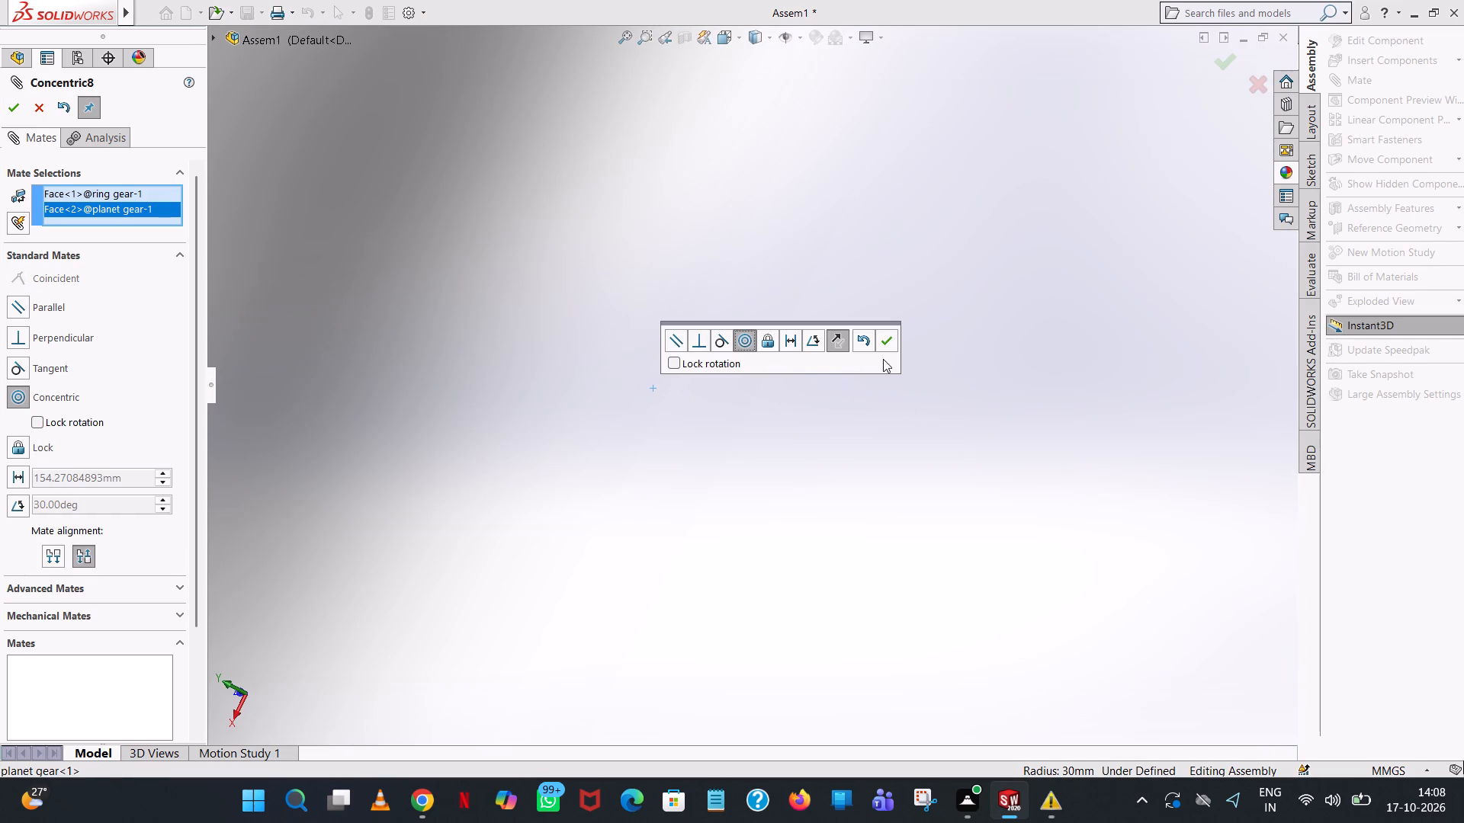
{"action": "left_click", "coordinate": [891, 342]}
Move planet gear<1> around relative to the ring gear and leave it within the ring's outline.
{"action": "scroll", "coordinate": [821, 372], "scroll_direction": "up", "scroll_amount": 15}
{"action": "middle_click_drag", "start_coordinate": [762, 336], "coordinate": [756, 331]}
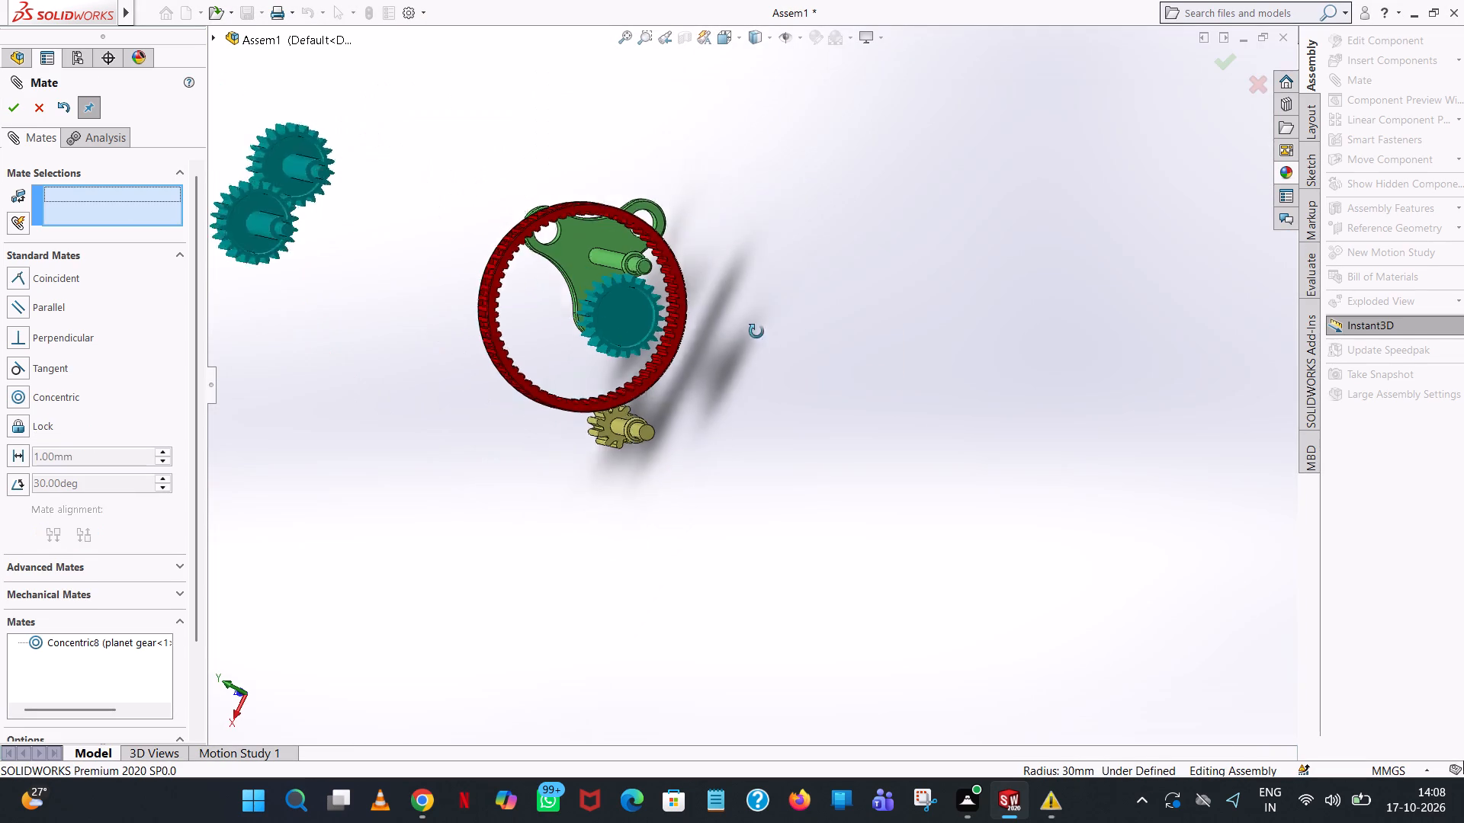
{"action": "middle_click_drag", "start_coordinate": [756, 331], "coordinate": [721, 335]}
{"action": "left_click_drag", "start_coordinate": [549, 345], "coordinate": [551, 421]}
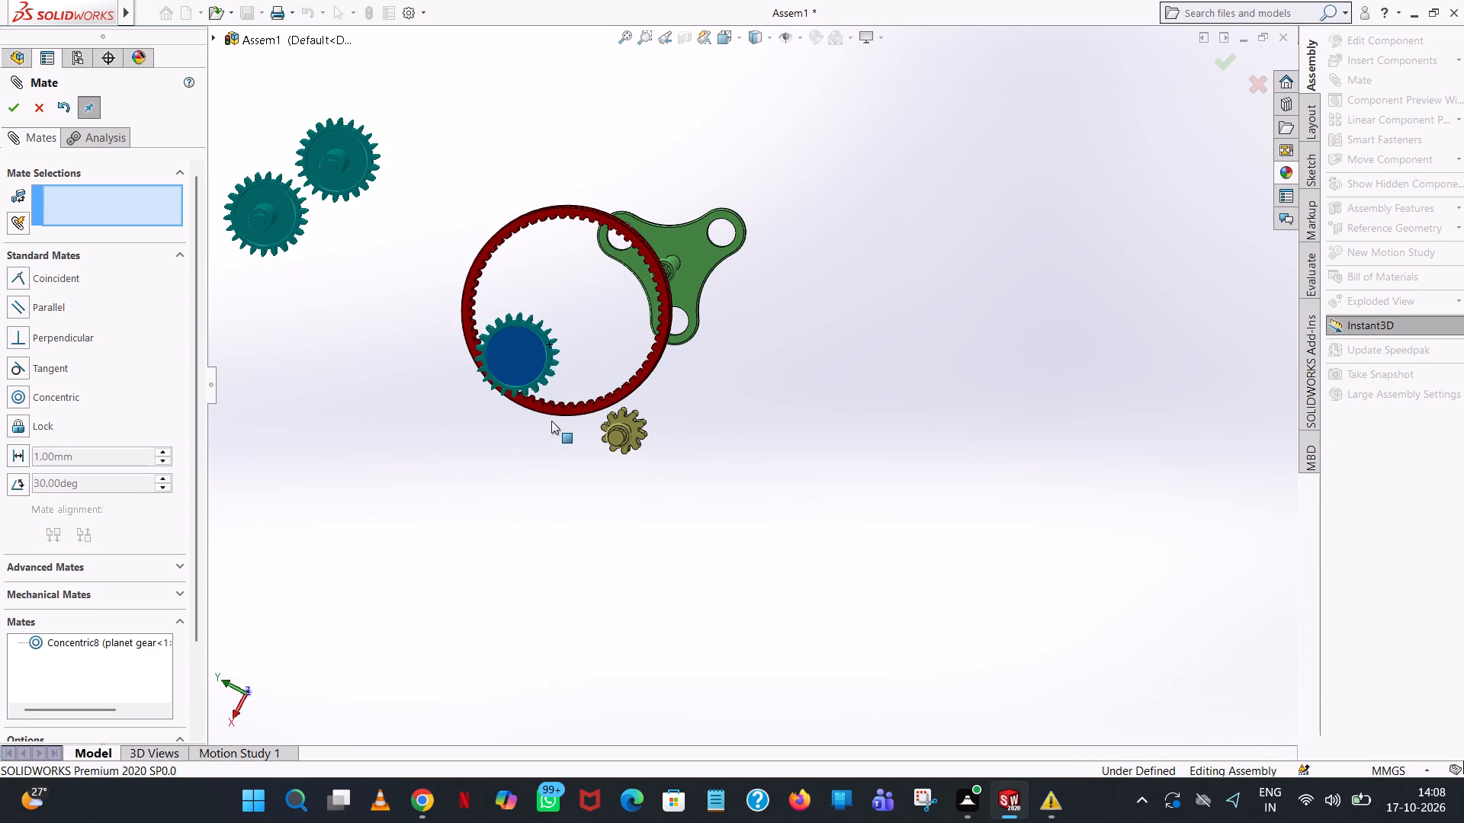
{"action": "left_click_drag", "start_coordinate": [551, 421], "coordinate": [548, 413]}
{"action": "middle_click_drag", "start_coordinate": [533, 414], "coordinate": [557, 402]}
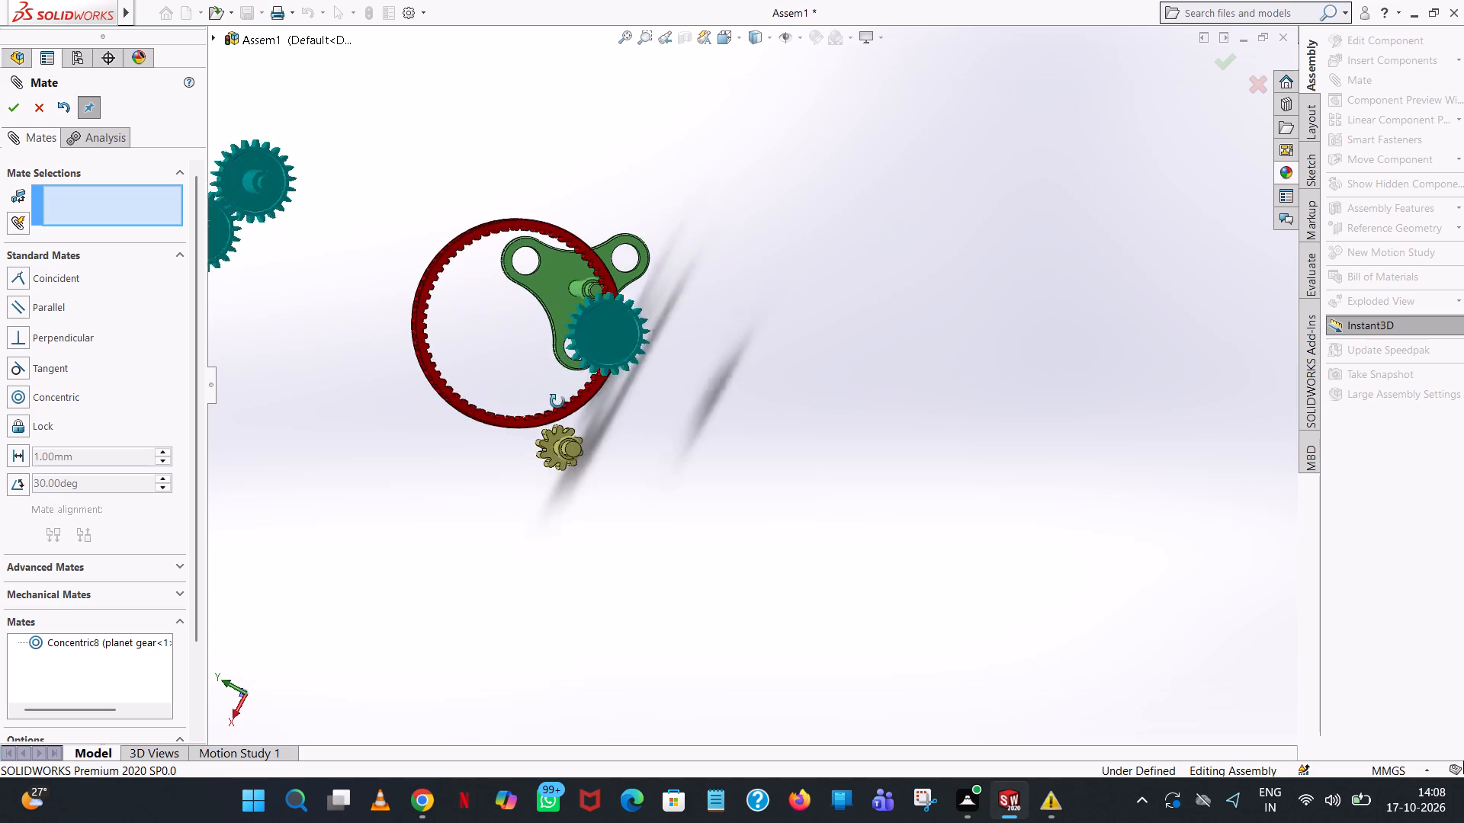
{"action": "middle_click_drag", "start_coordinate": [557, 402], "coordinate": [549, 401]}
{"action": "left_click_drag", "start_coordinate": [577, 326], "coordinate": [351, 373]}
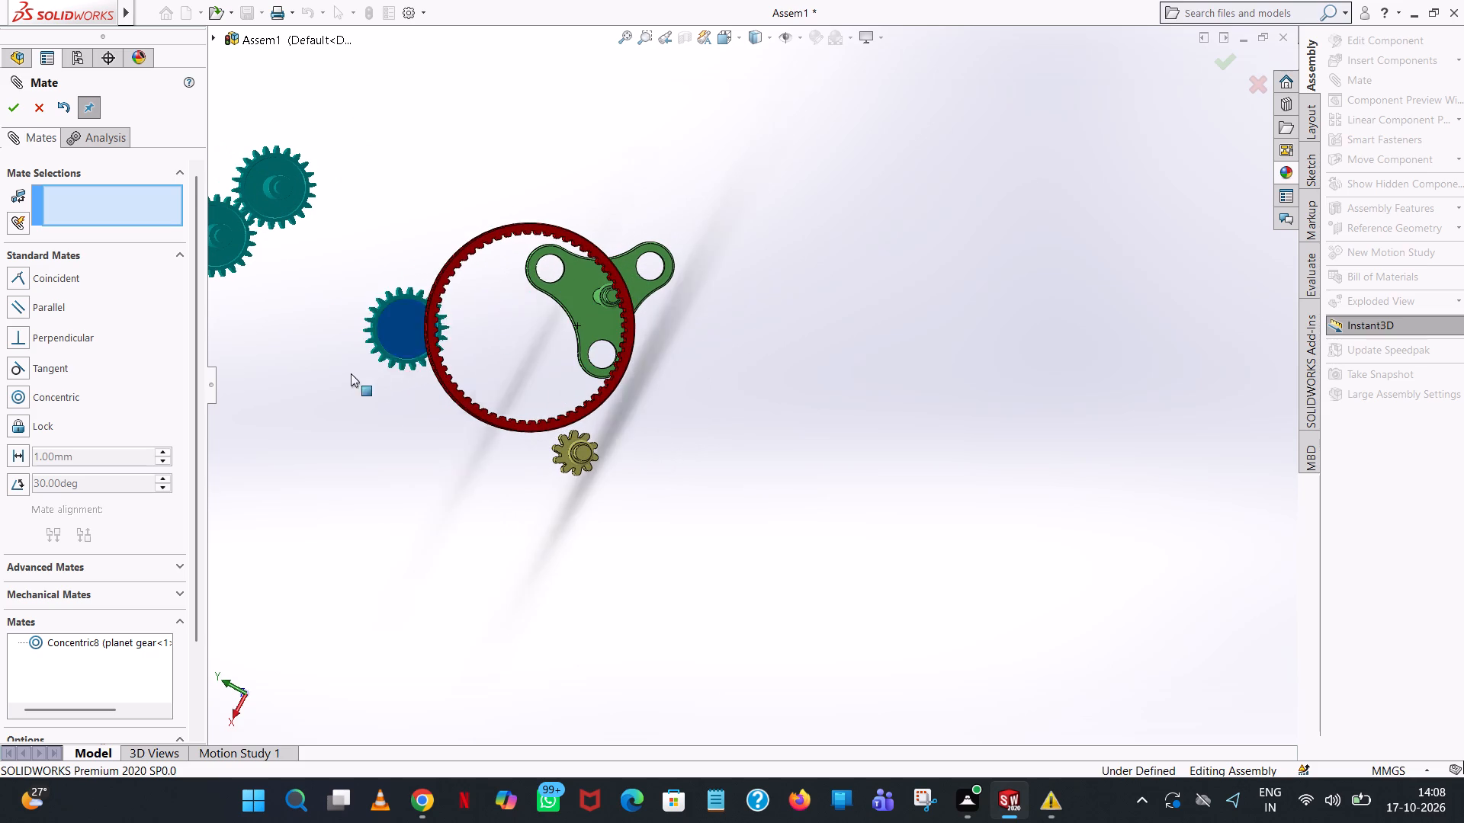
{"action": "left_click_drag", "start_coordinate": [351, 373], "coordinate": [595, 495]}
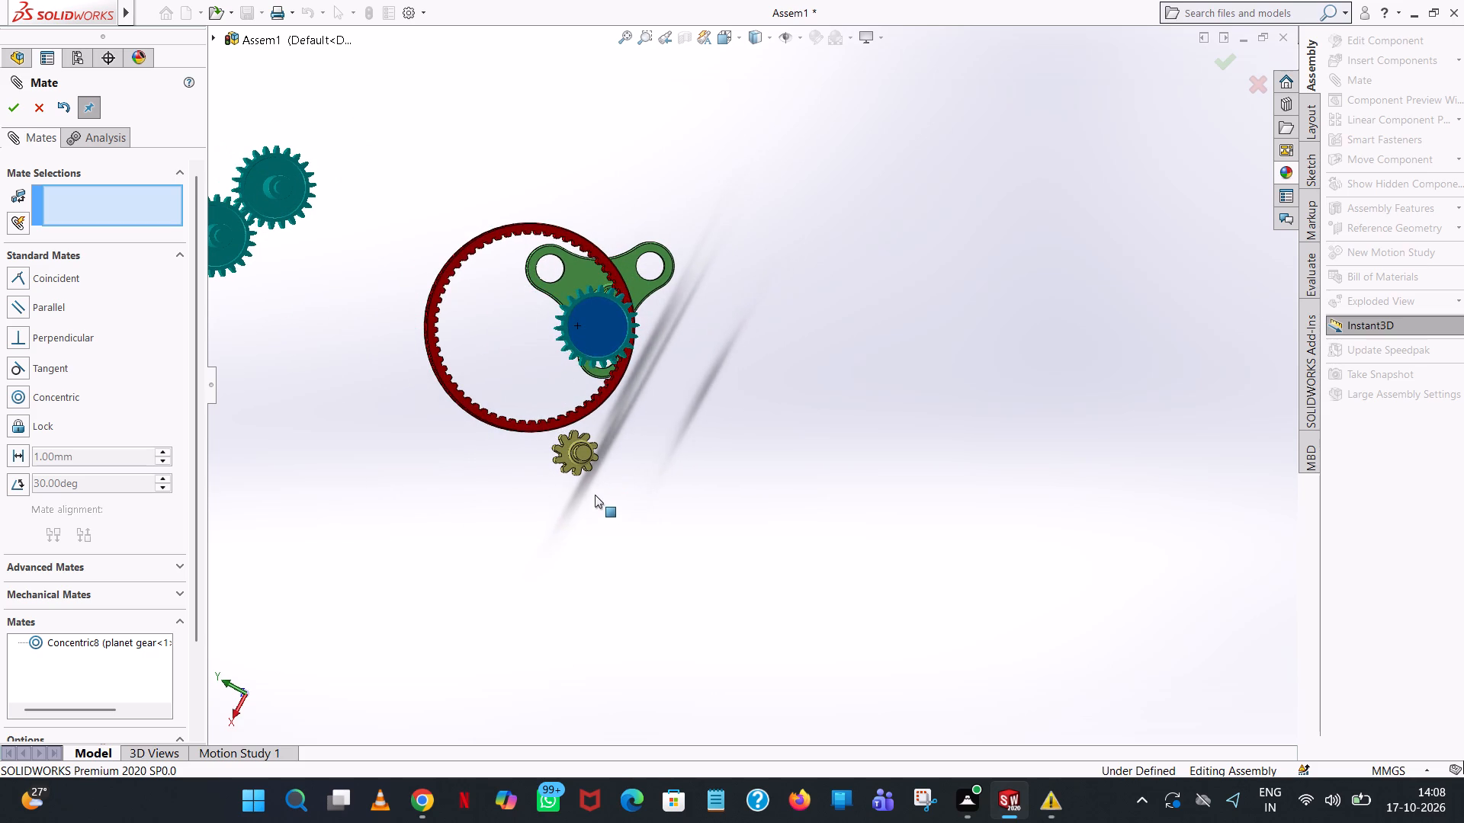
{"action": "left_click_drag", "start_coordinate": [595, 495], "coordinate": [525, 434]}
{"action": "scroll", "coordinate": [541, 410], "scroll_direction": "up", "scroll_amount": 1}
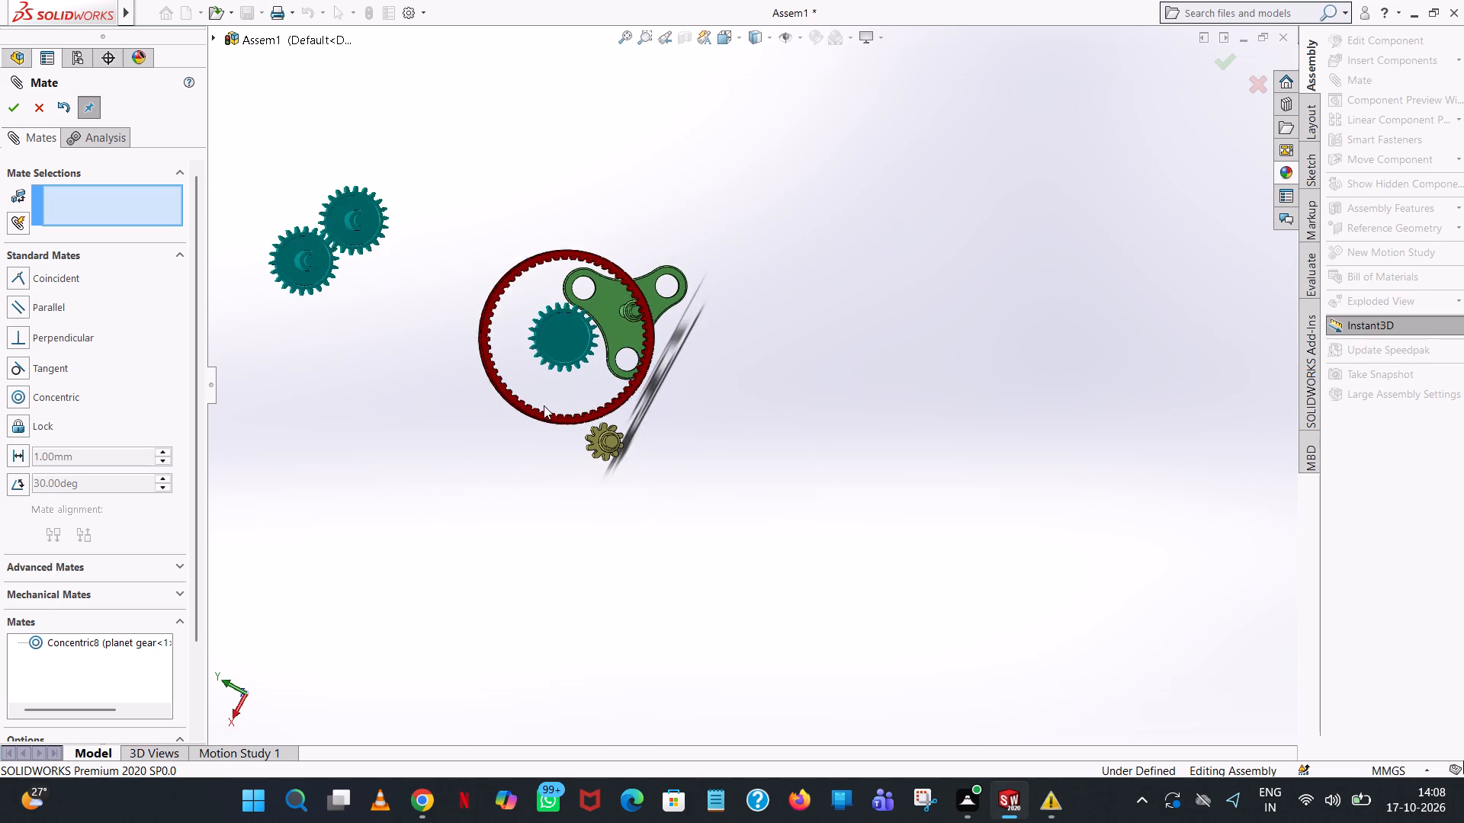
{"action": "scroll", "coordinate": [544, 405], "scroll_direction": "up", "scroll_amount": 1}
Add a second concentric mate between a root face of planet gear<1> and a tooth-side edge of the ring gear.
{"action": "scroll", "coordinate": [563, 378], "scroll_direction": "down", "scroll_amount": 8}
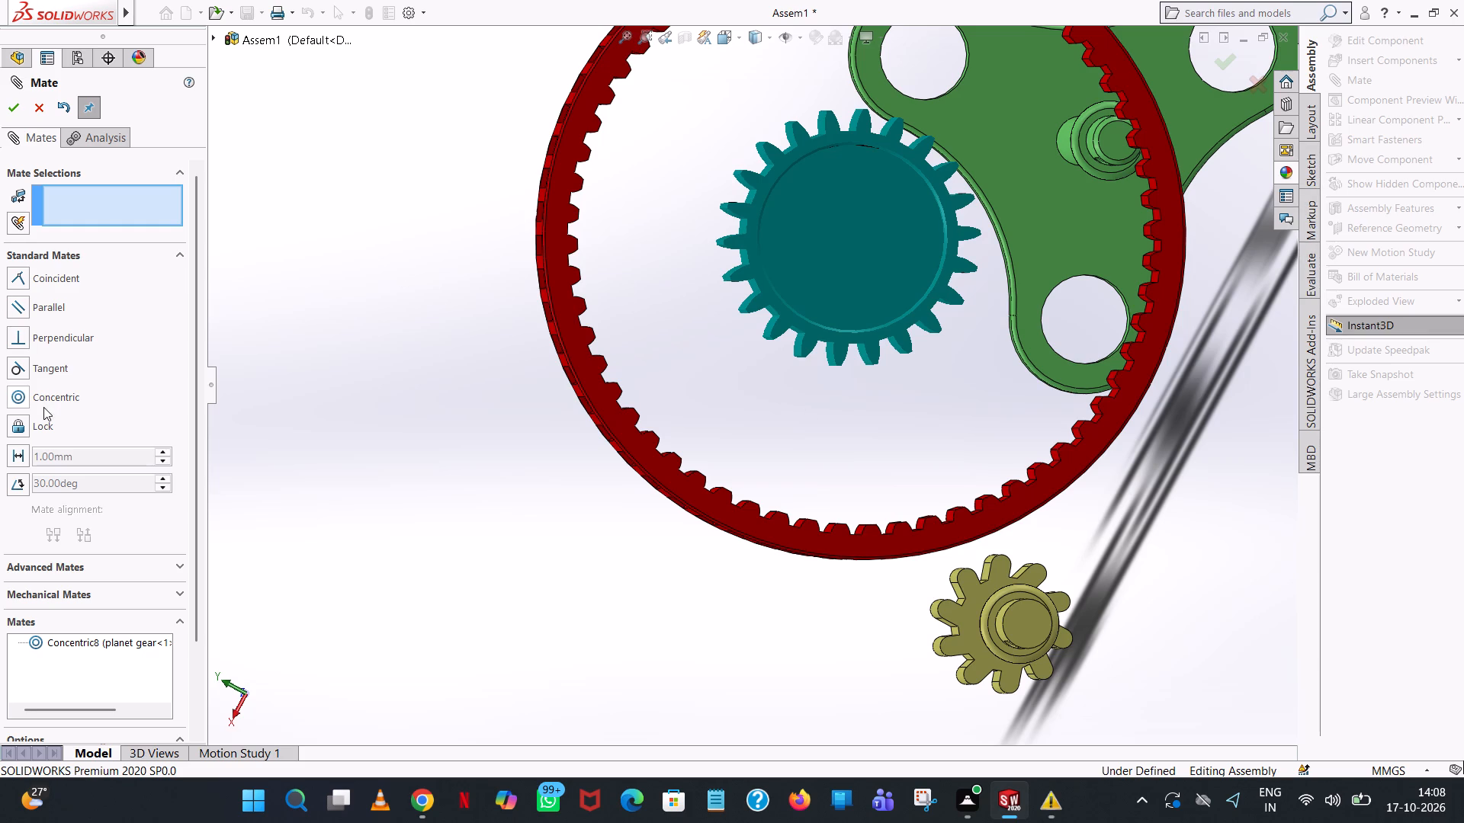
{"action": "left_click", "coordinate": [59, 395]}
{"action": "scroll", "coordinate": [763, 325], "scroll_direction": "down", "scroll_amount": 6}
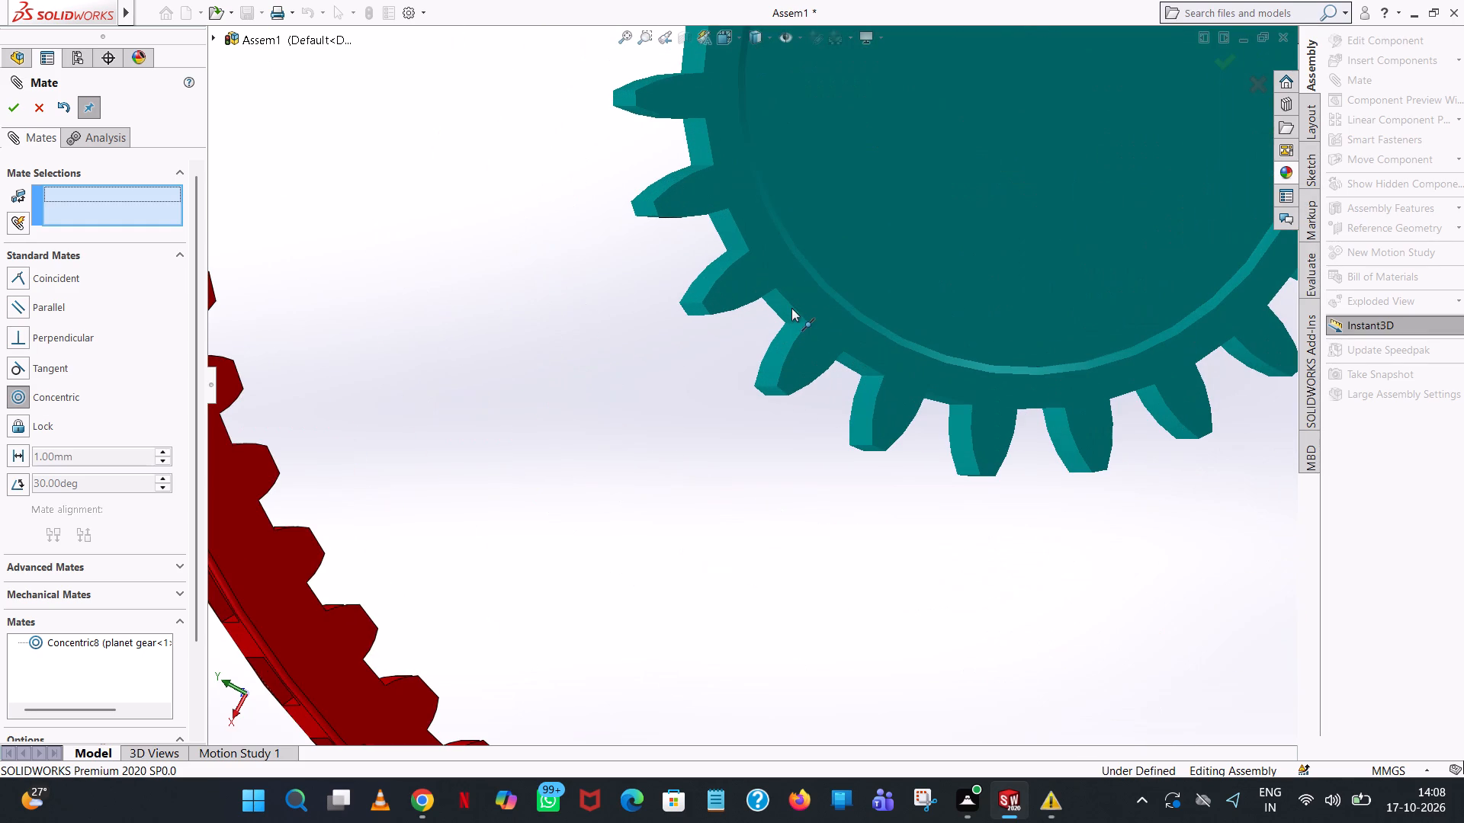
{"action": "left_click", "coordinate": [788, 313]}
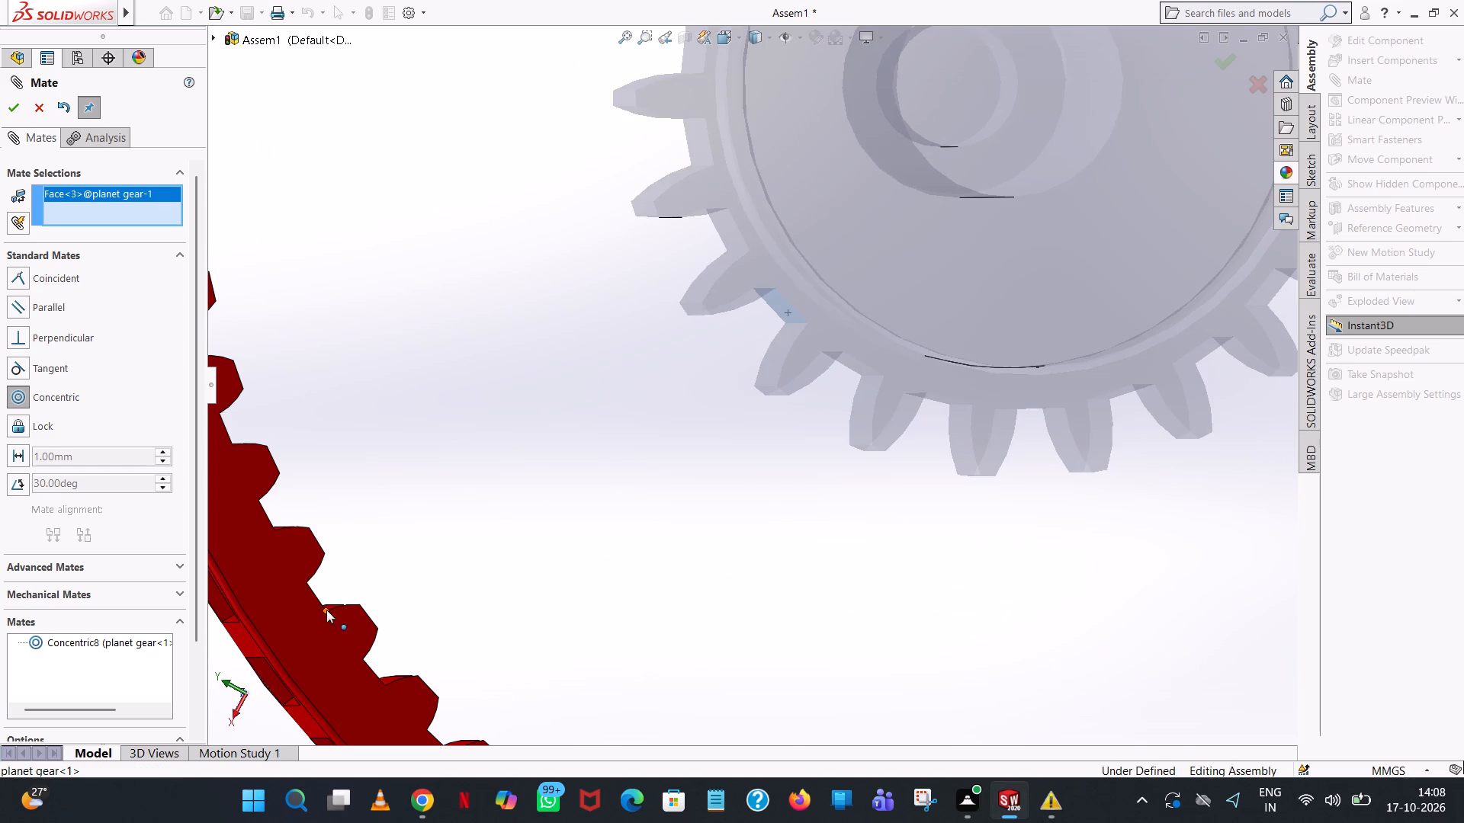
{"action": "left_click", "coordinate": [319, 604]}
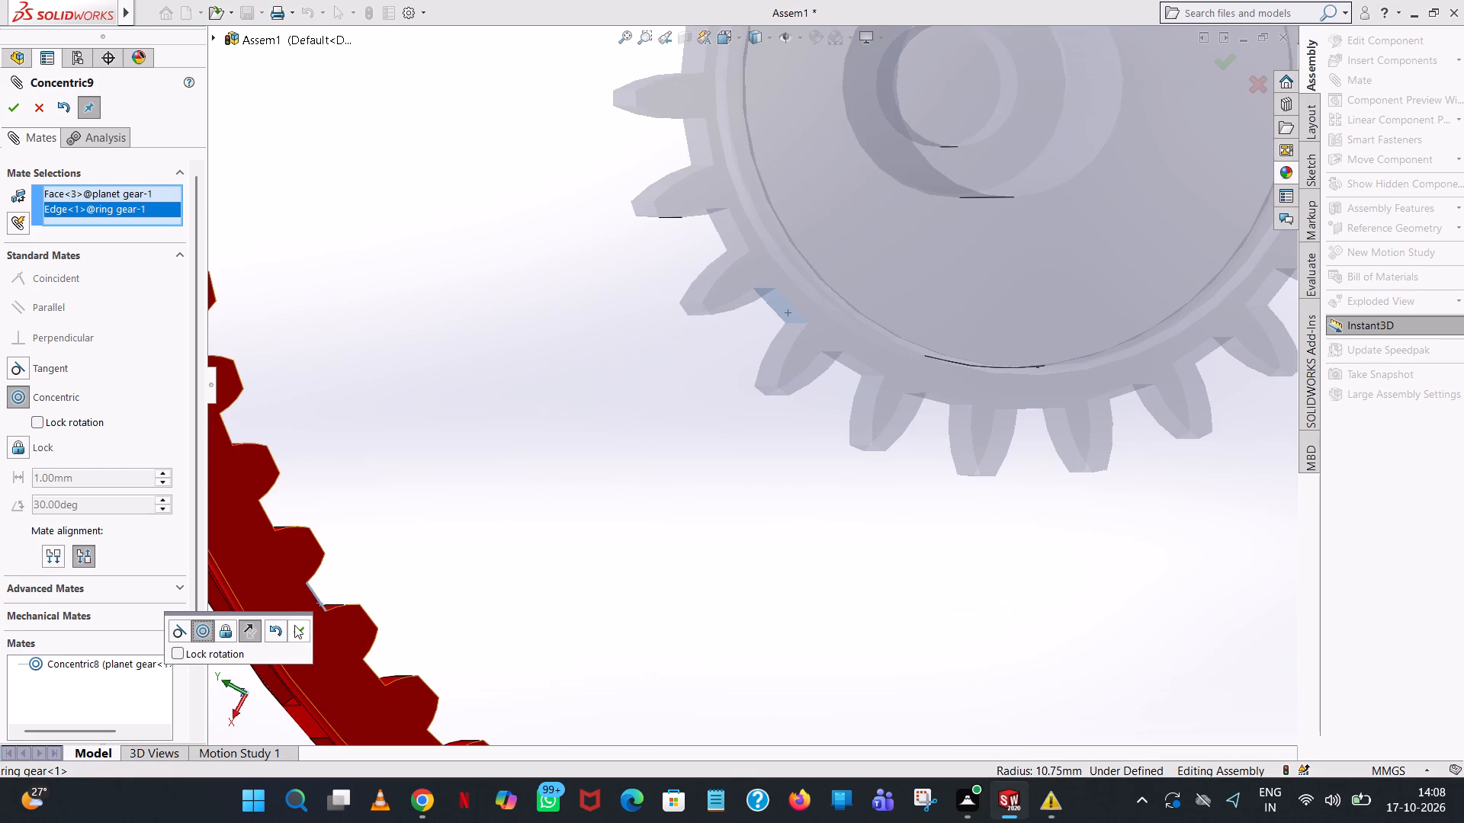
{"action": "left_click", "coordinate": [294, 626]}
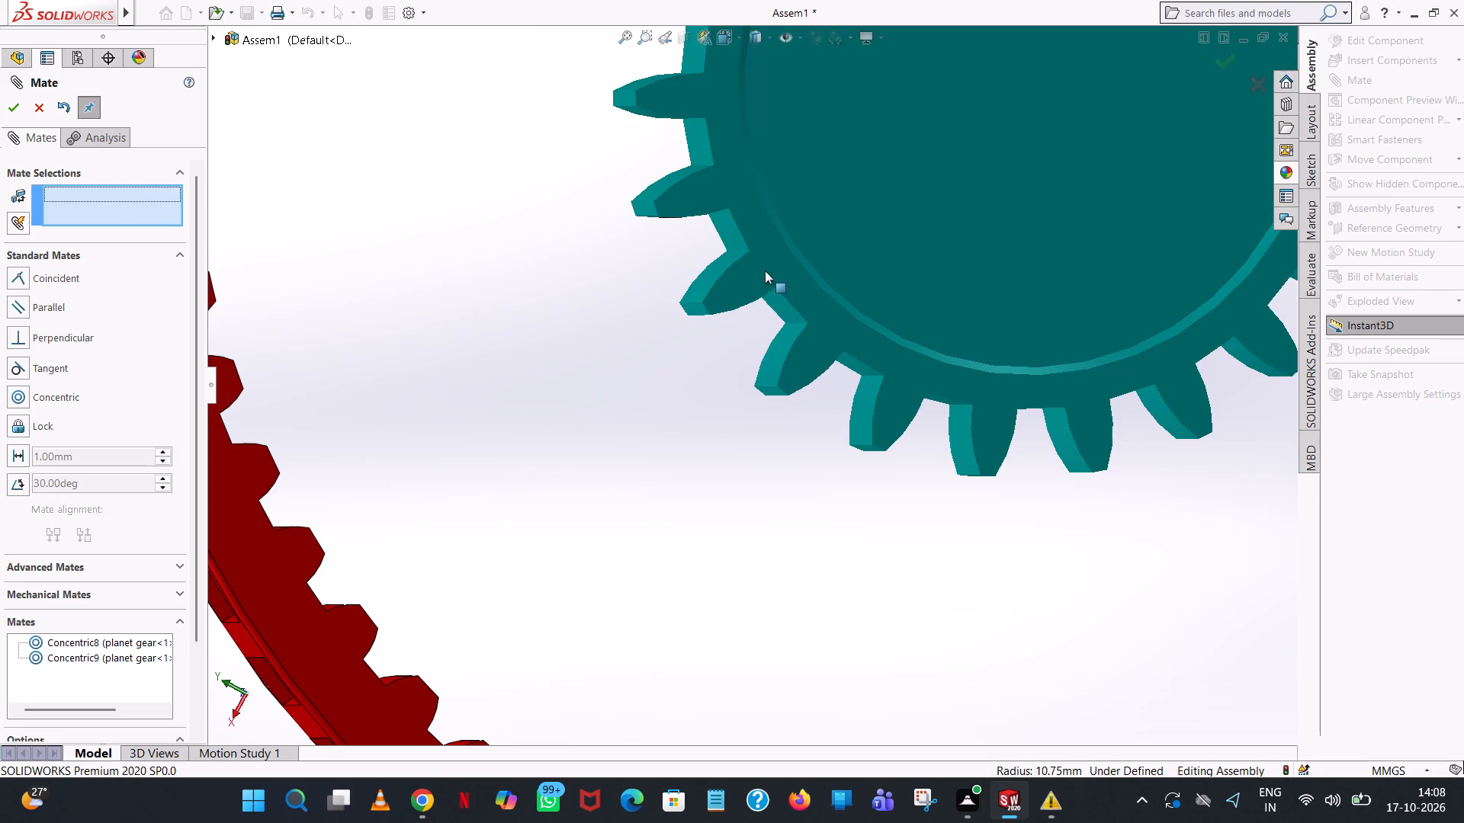
Move planet gear<1> sideways and along its axis until its toothed end sits inside the ring gear's opening.
{"action": "left_click_drag", "start_coordinate": [764, 272], "coordinate": [443, 562]}
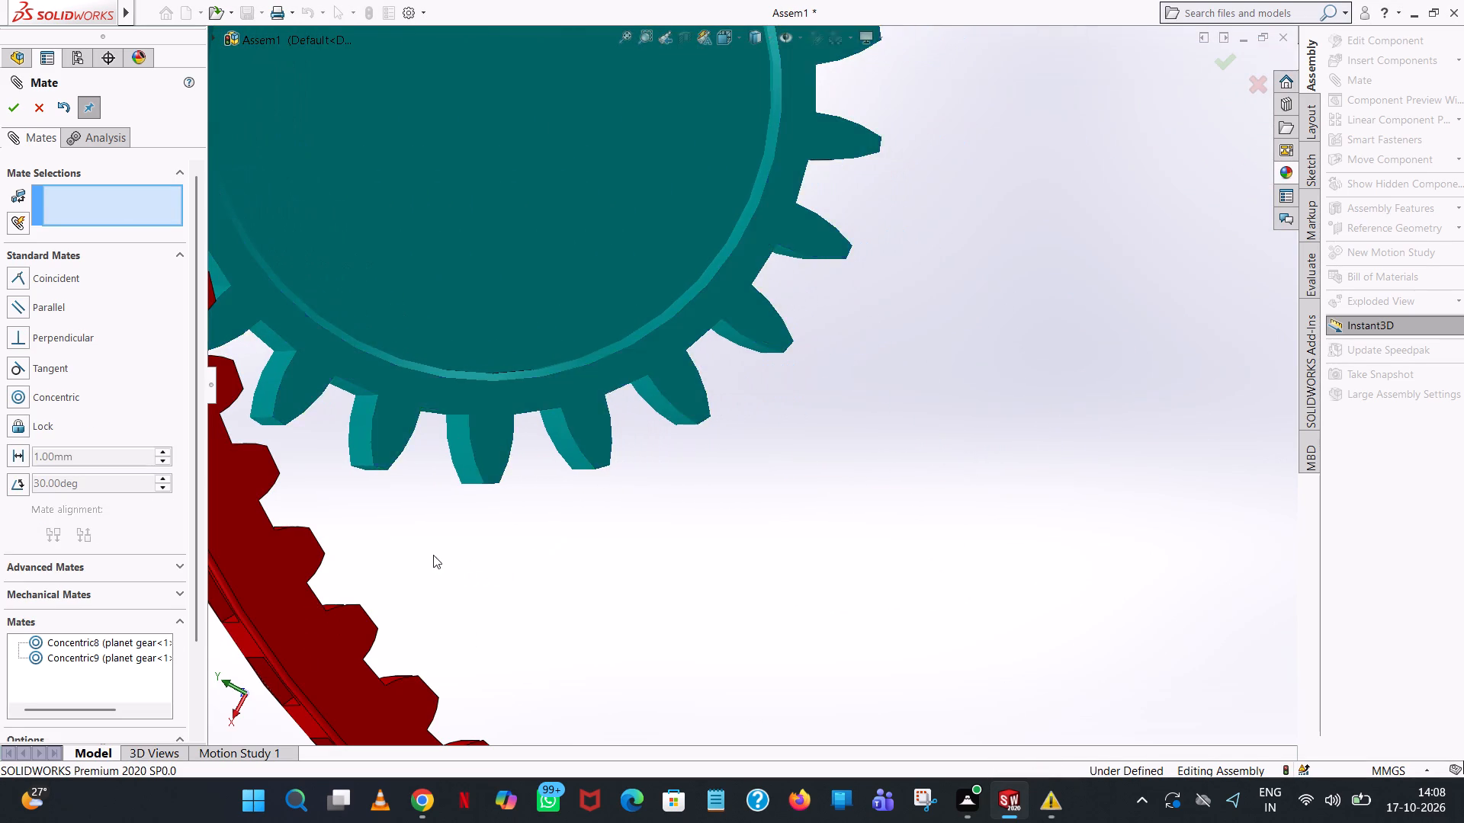
{"action": "scroll", "coordinate": [431, 531], "scroll_direction": "up", "scroll_amount": 4}
{"action": "middle_click_drag", "start_coordinate": [596, 352], "coordinate": [626, 369]}
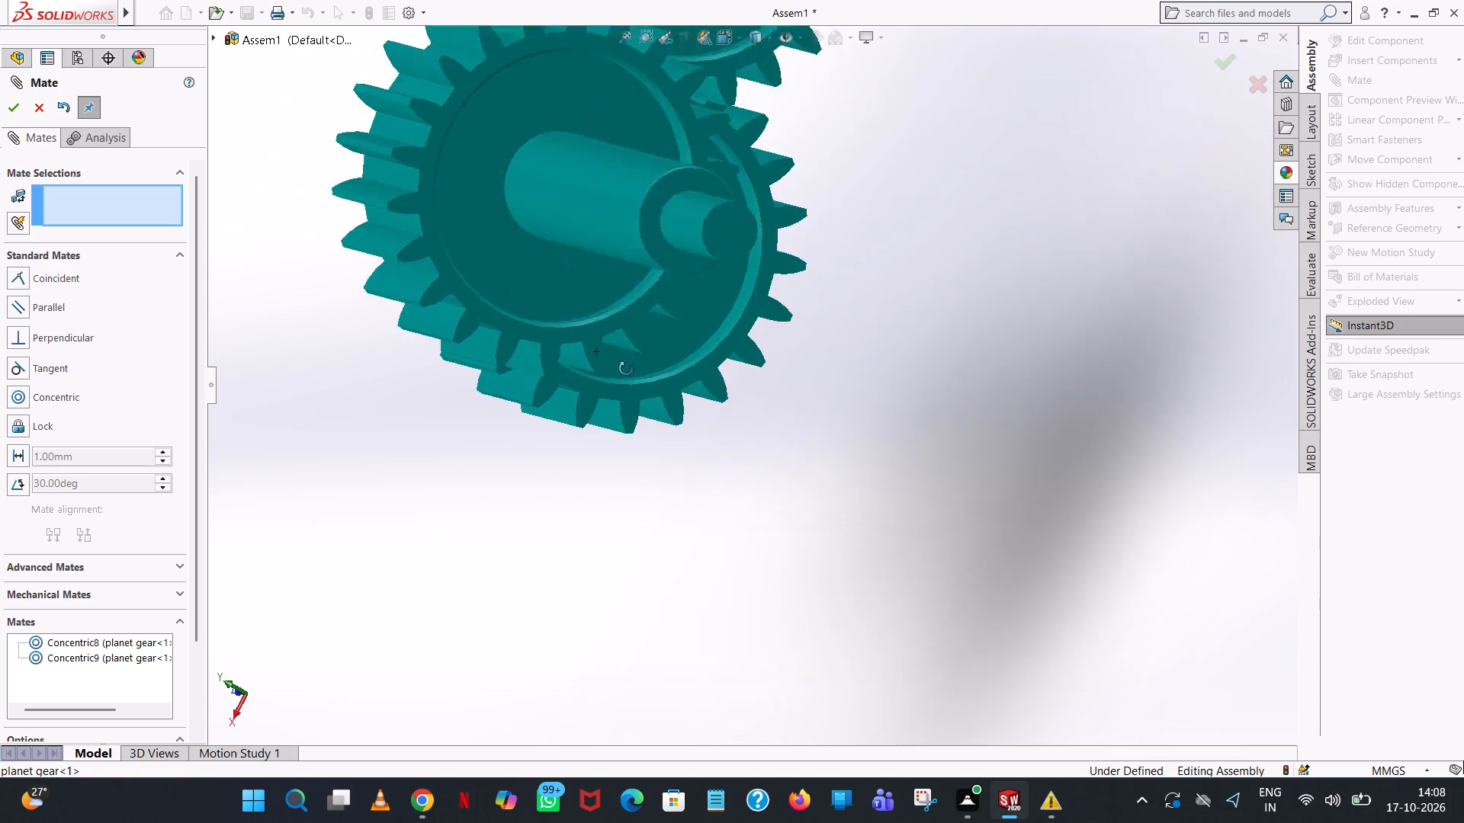
{"action": "middle_click_drag", "start_coordinate": [626, 369], "coordinate": [613, 361]}
{"action": "scroll", "coordinate": [624, 373], "scroll_direction": "up", "scroll_amount": 5}
{"action": "left_click_drag", "start_coordinate": [670, 351], "coordinate": [945, 488]}
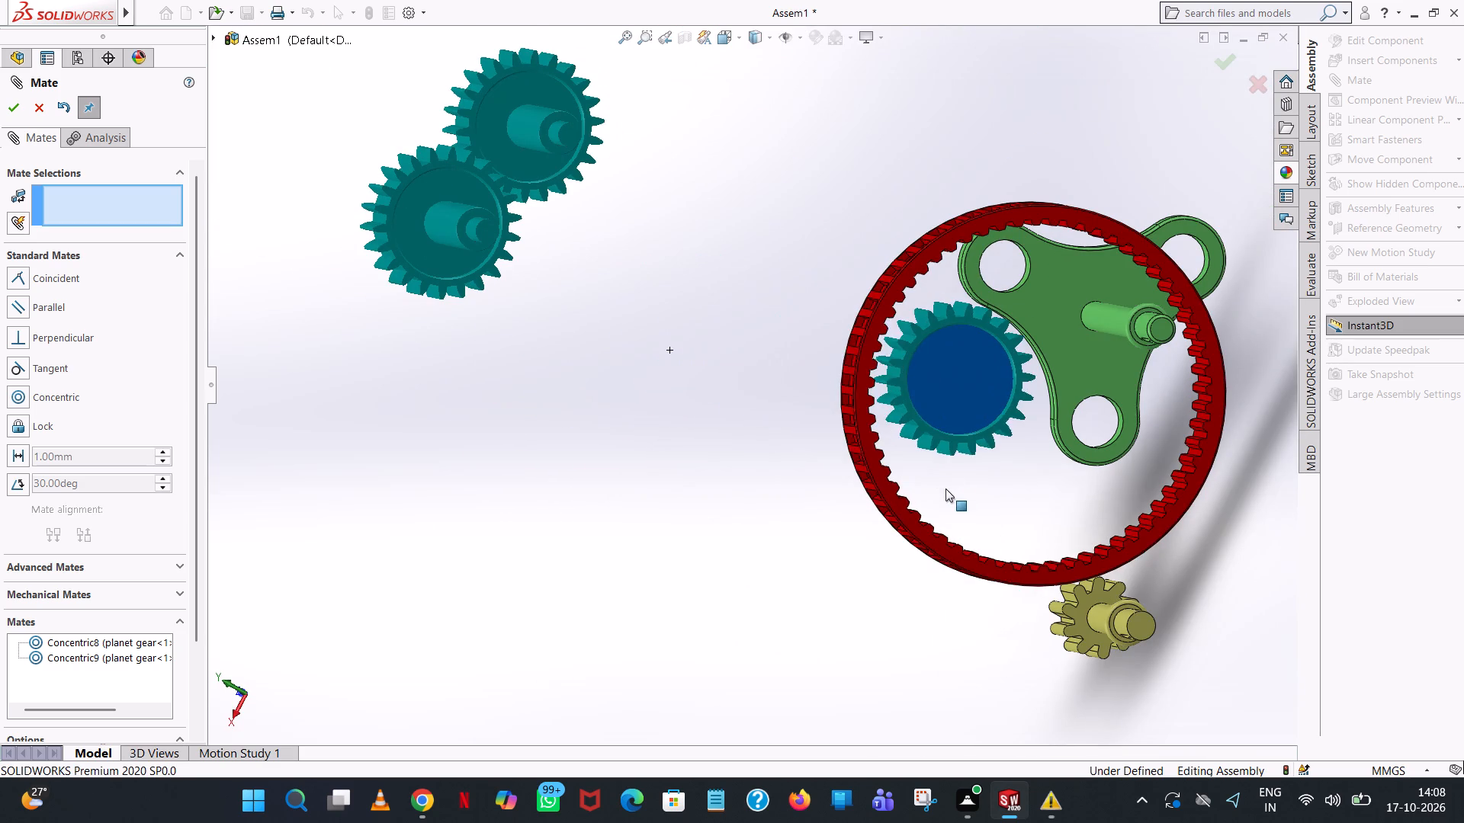
{"action": "left_click_drag", "start_coordinate": [945, 488], "coordinate": [939, 559]}
{"action": "middle_click_drag", "start_coordinate": [984, 460], "coordinate": [1111, 534]}
{"action": "scroll", "coordinate": [996, 472], "scroll_direction": "up", "scroll_amount": 1}
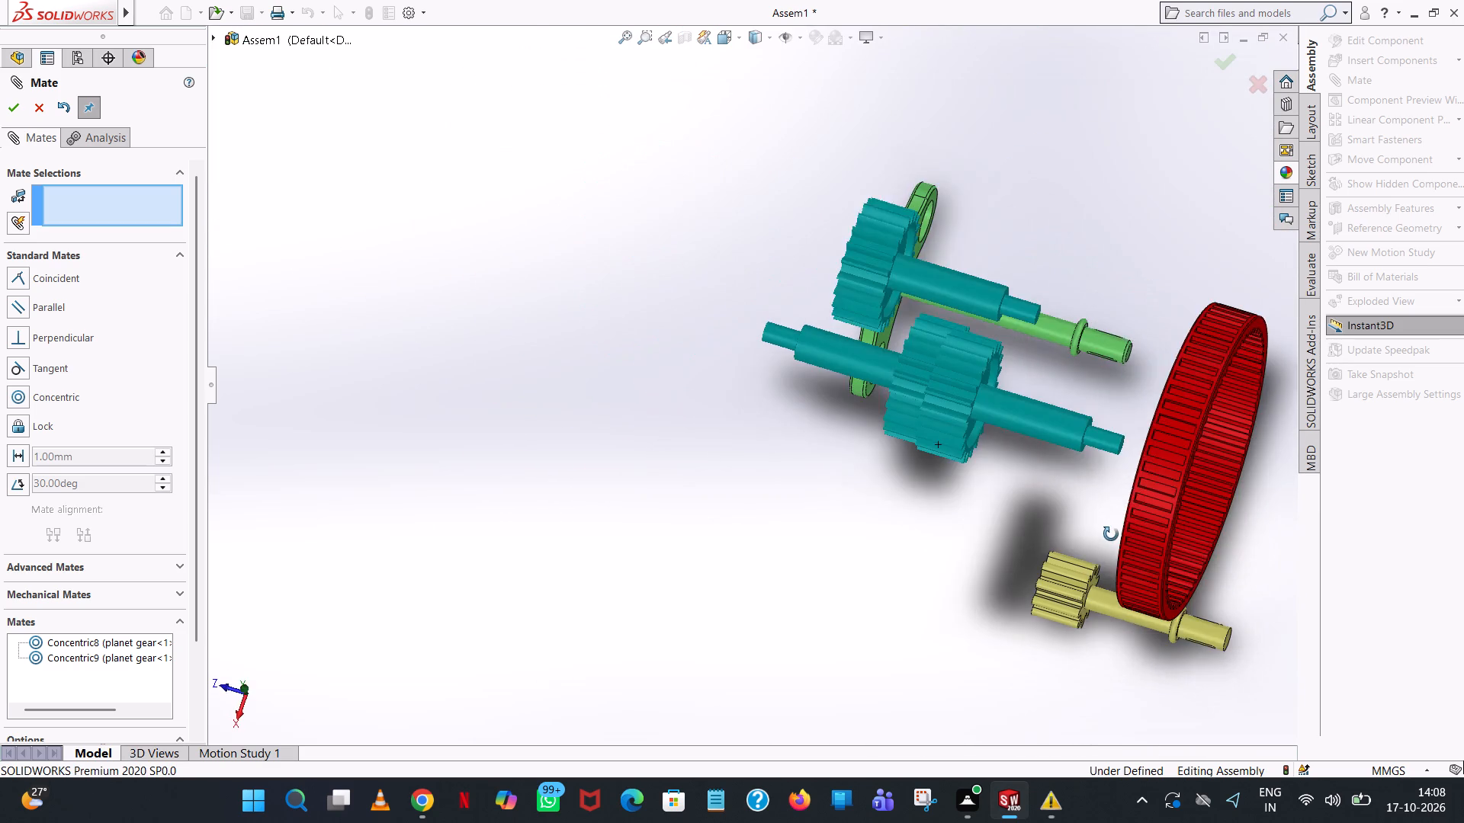
{"action": "middle_click_drag", "start_coordinate": [1111, 534], "coordinate": [1120, 540]}
{"action": "left_click_drag", "start_coordinate": [913, 410], "coordinate": [1155, 525]}
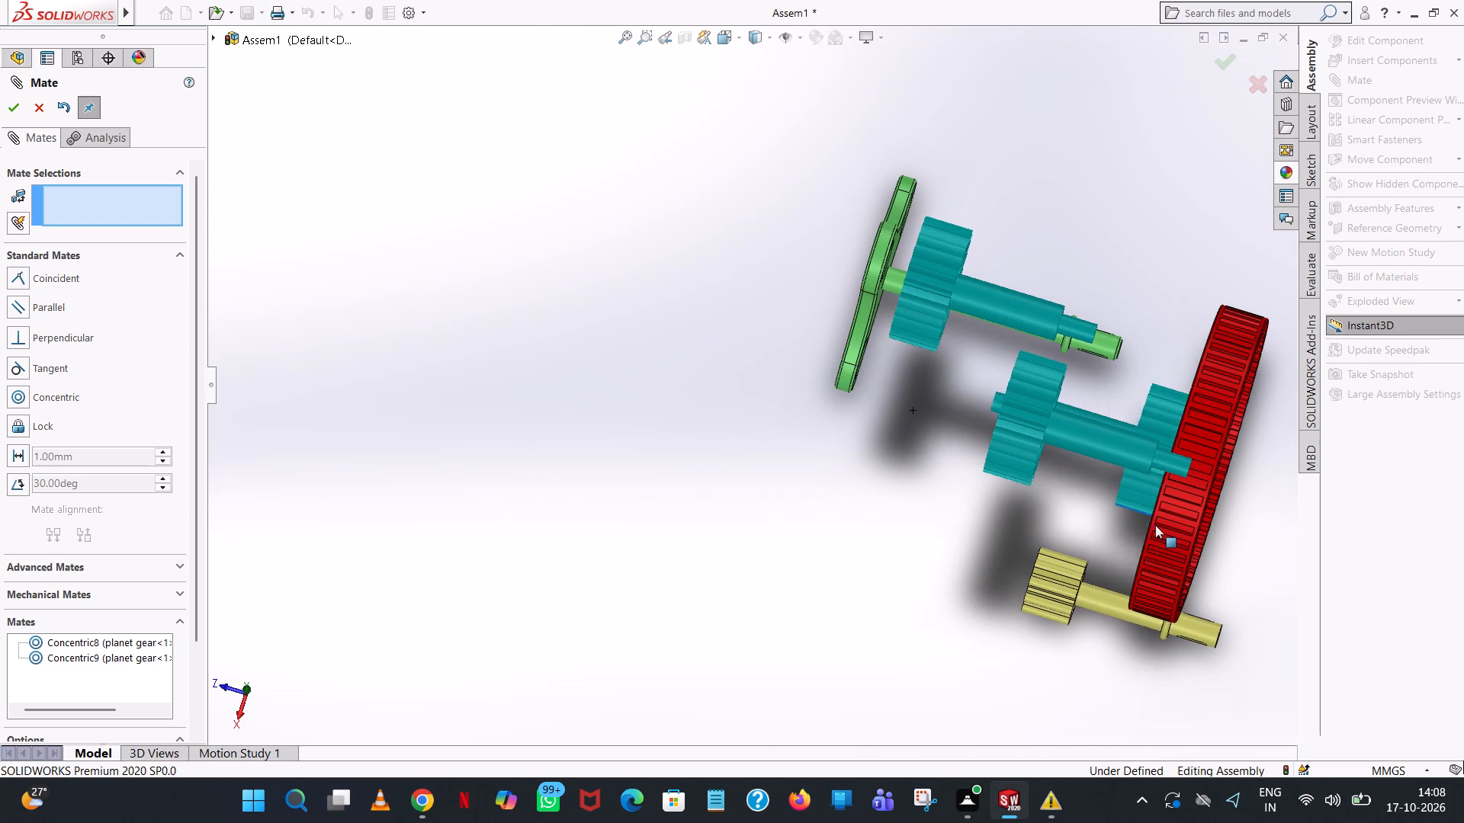
{"action": "left_click_drag", "start_coordinate": [1155, 525], "coordinate": [1179, 544]}
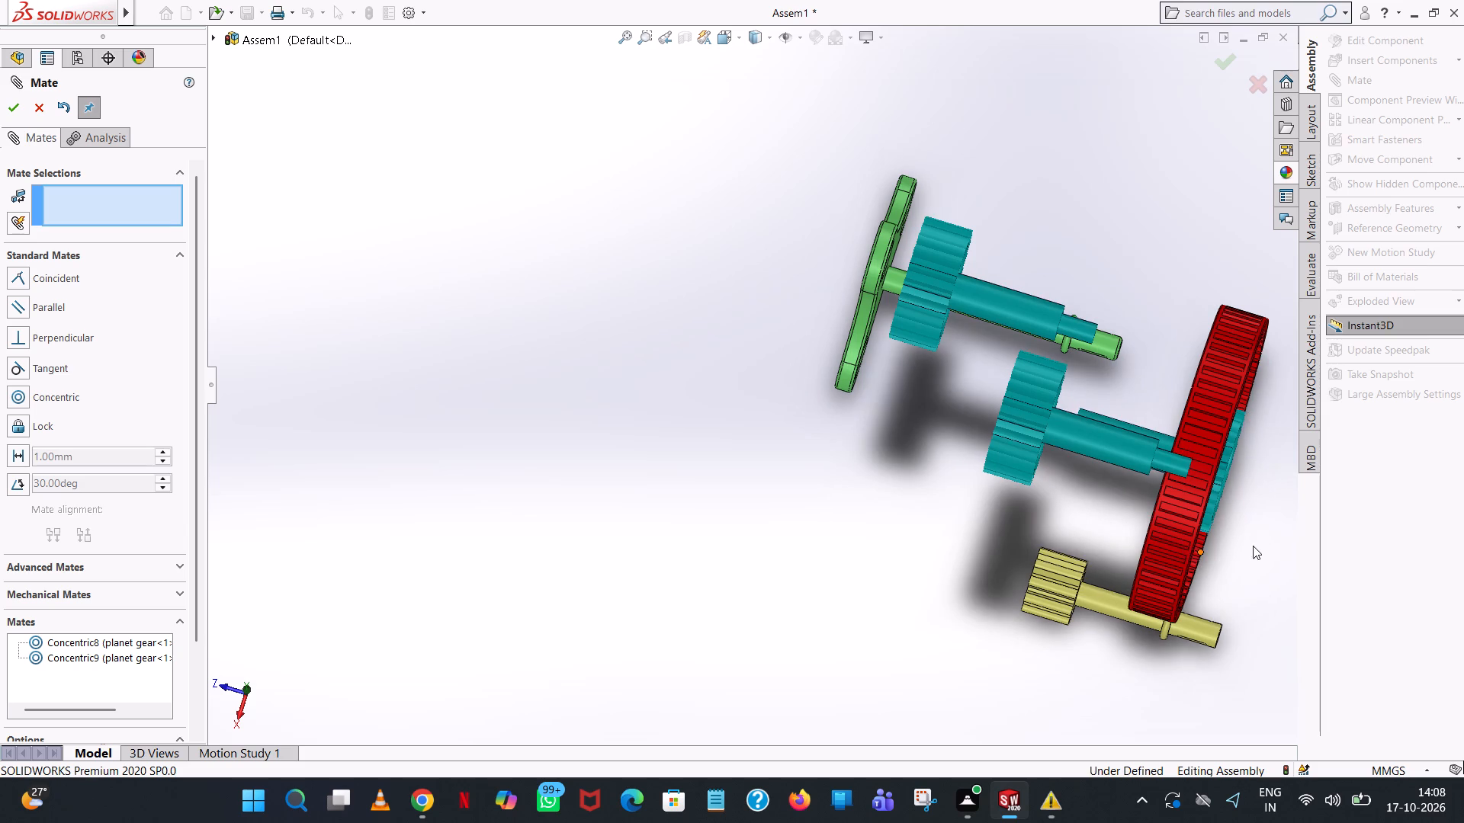
{"action": "middle_click_drag", "start_coordinate": [1253, 543], "coordinate": [1214, 543]}
{"action": "scroll", "coordinate": [1246, 543], "scroll_direction": "up", "scroll_amount": 1}
{"action": "left_click_drag", "start_coordinate": [1177, 457], "coordinate": [1161, 517]}
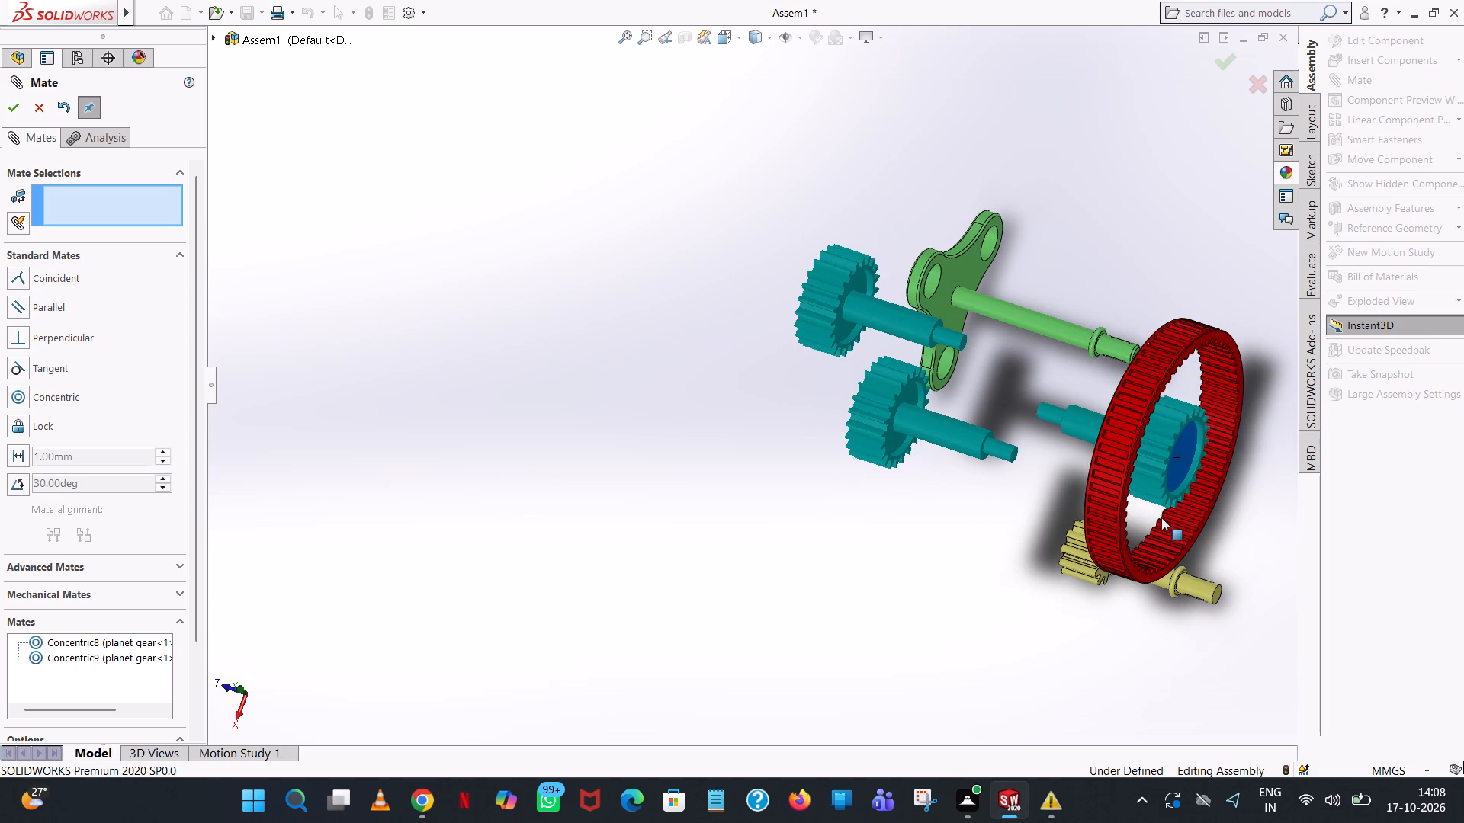
{"action": "left_click_drag", "start_coordinate": [1161, 517], "coordinate": [1159, 529]}
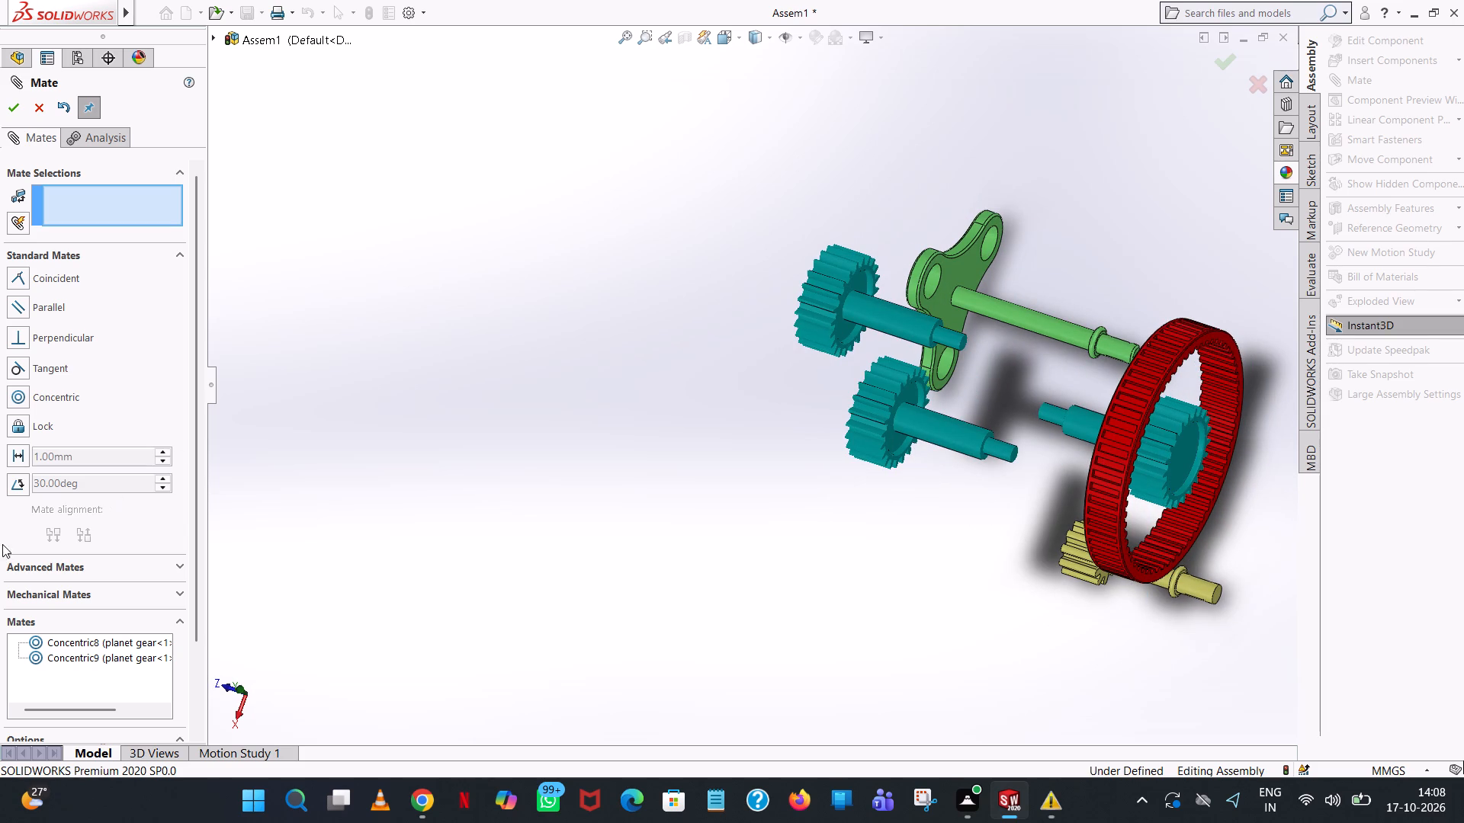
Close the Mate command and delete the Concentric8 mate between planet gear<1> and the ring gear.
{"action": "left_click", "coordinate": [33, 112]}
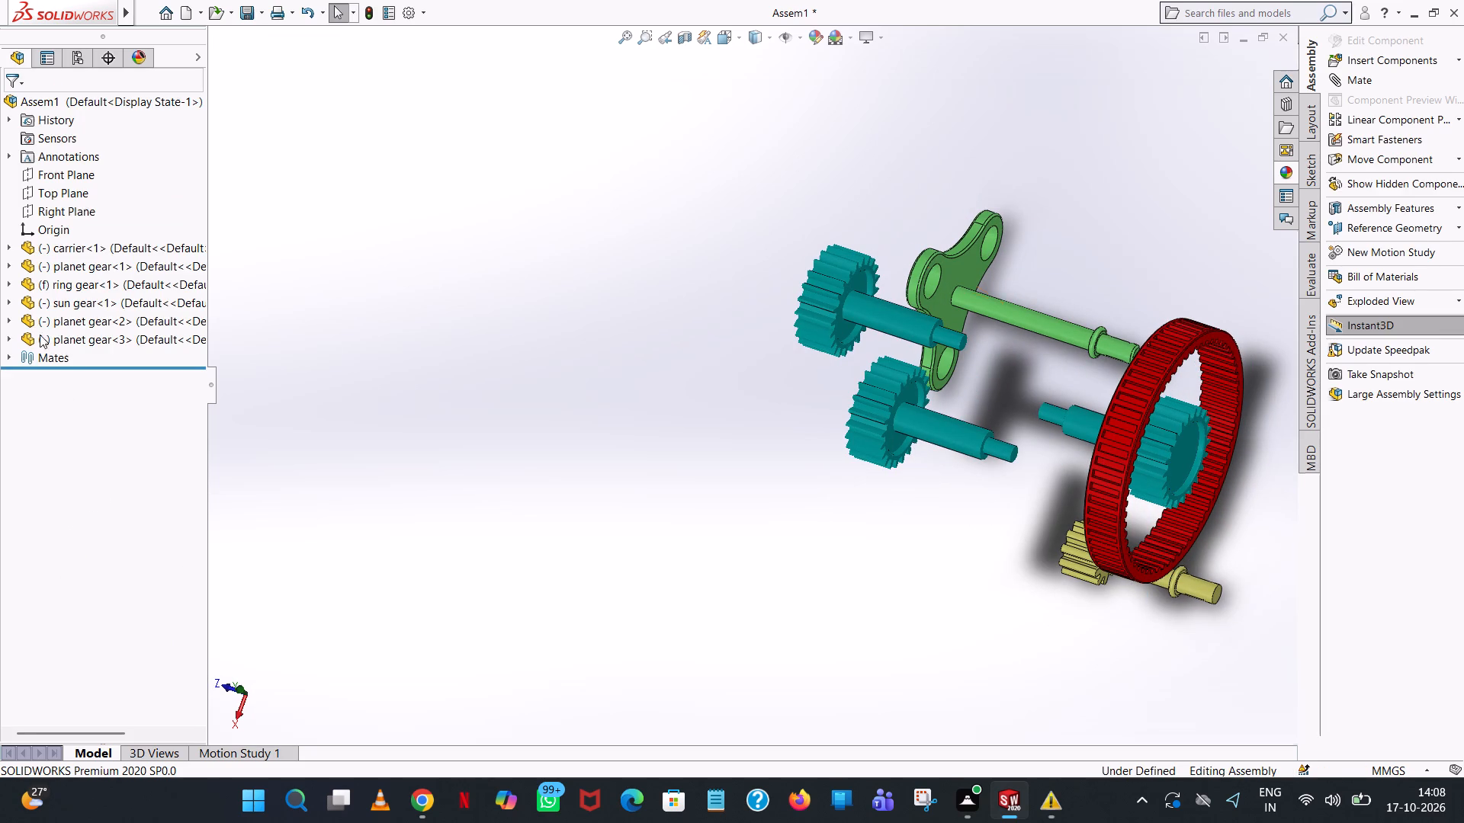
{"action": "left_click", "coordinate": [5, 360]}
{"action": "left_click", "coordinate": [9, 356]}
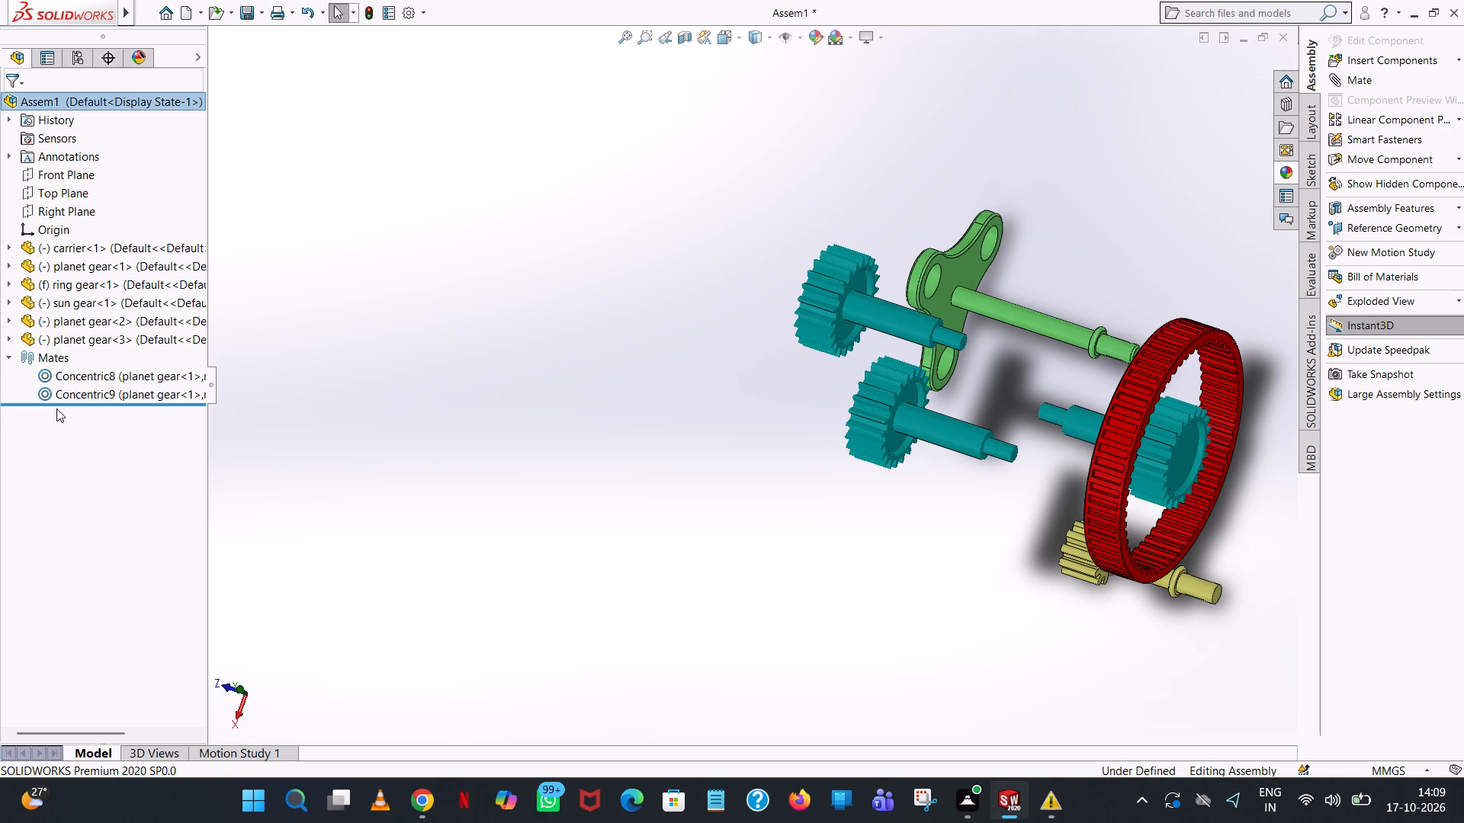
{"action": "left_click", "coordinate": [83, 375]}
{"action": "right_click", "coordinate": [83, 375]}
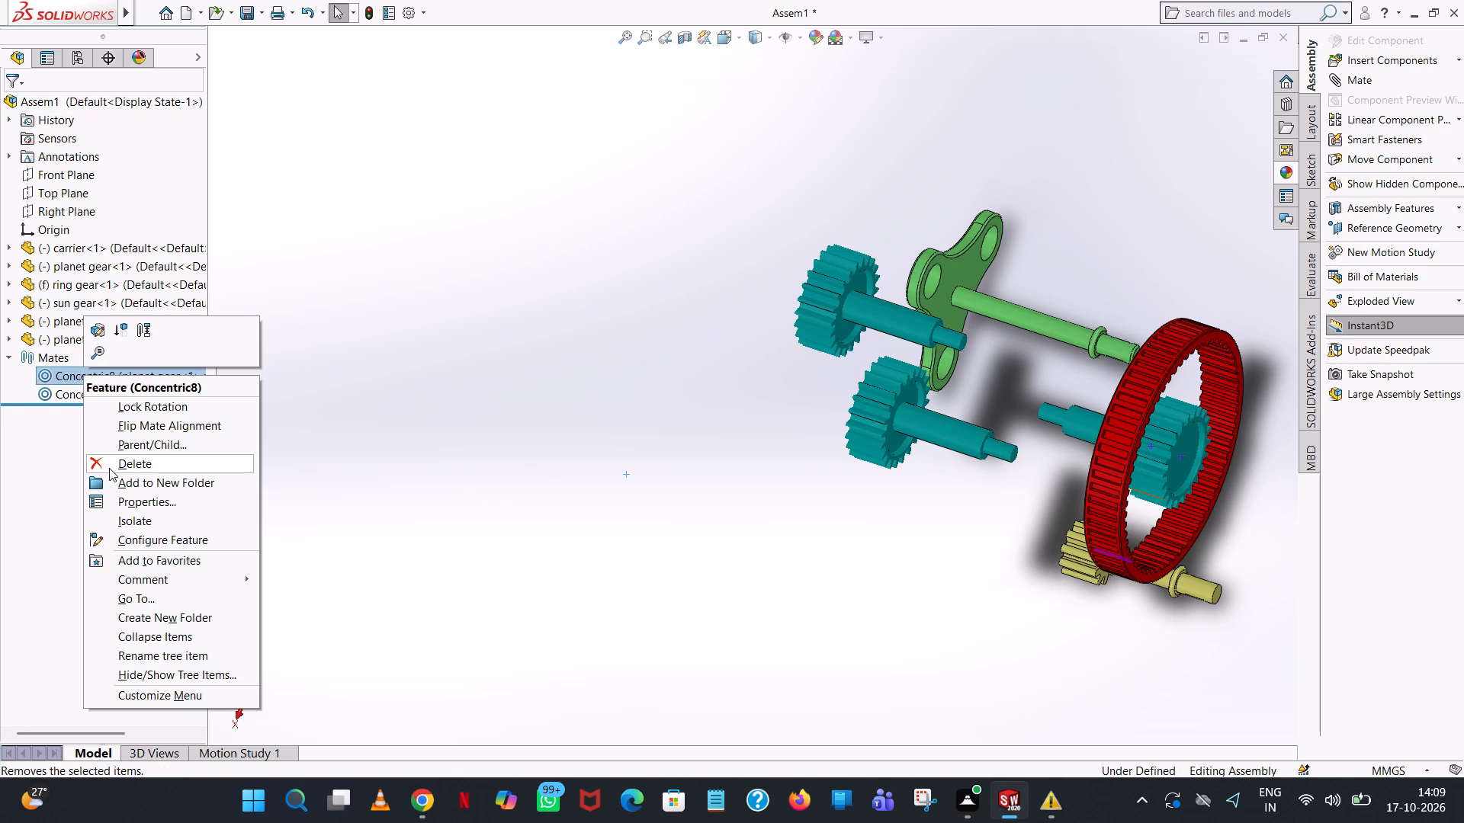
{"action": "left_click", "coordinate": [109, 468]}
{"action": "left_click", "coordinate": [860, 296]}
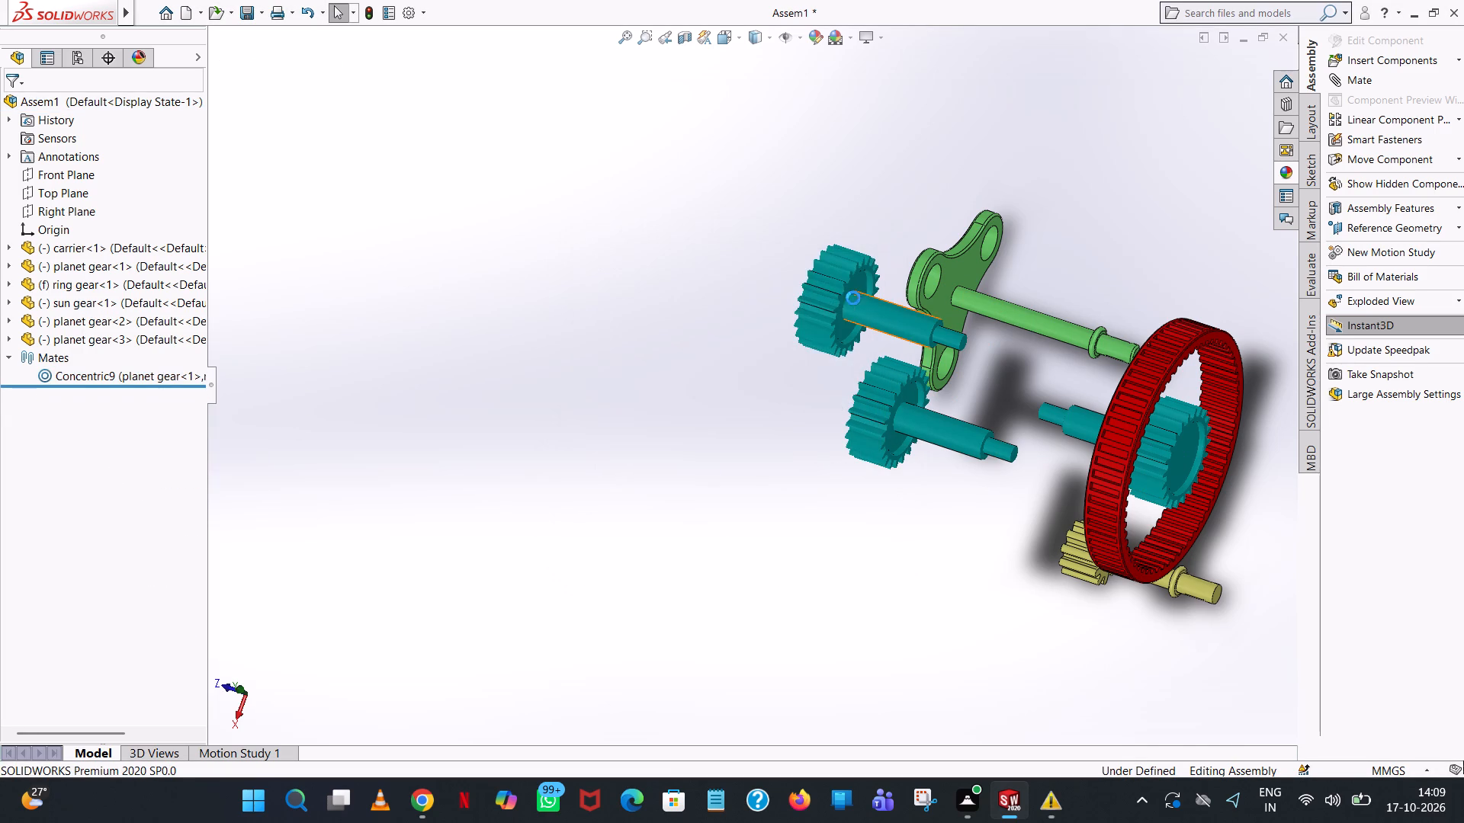
Delete the Concentric9 mate of planet gear<1>.
{"action": "left_click", "coordinate": [65, 381]}
{"action": "right_click", "coordinate": [65, 381]}
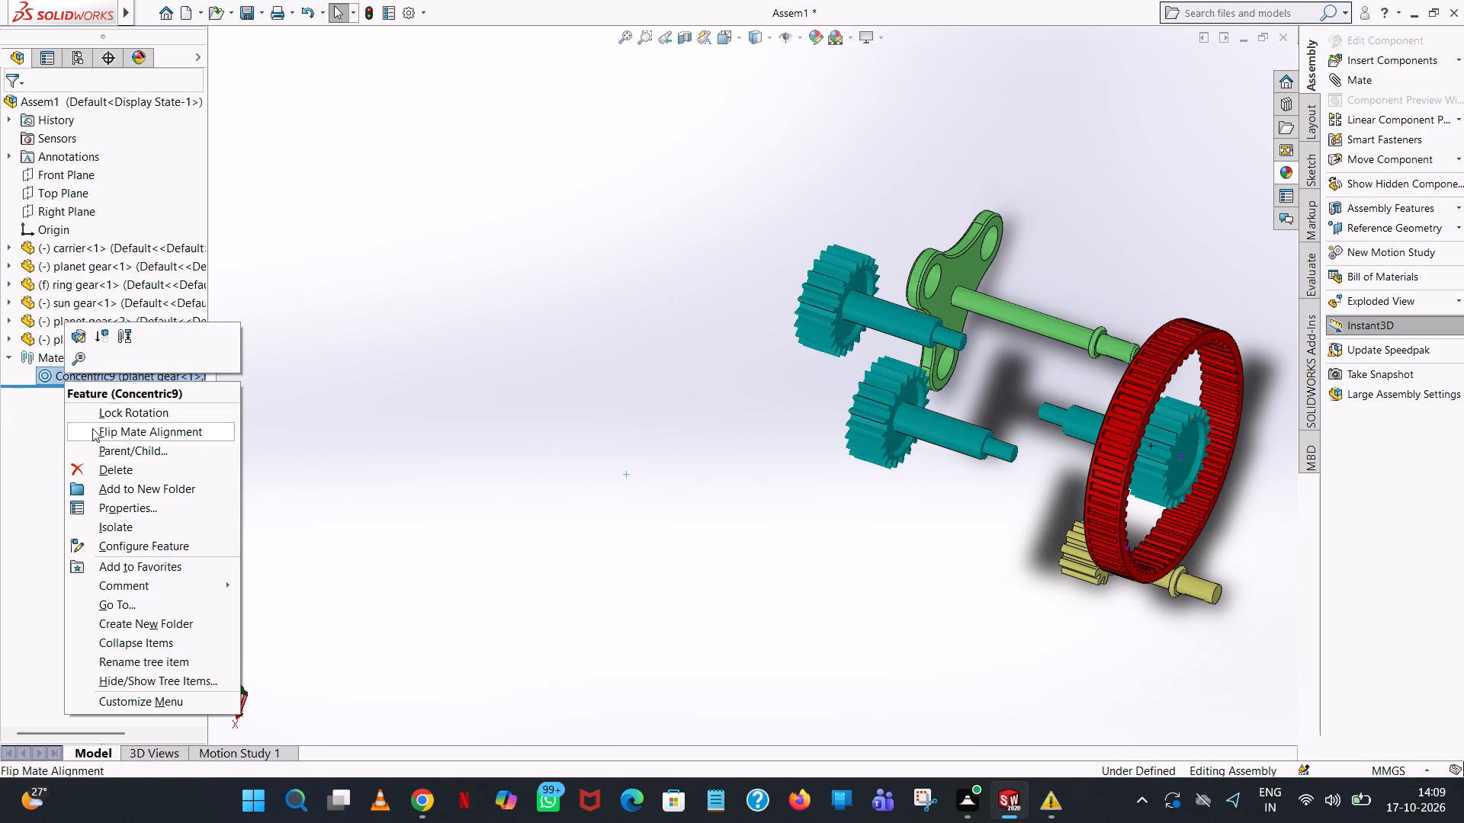
{"action": "left_click", "coordinate": [87, 466]}
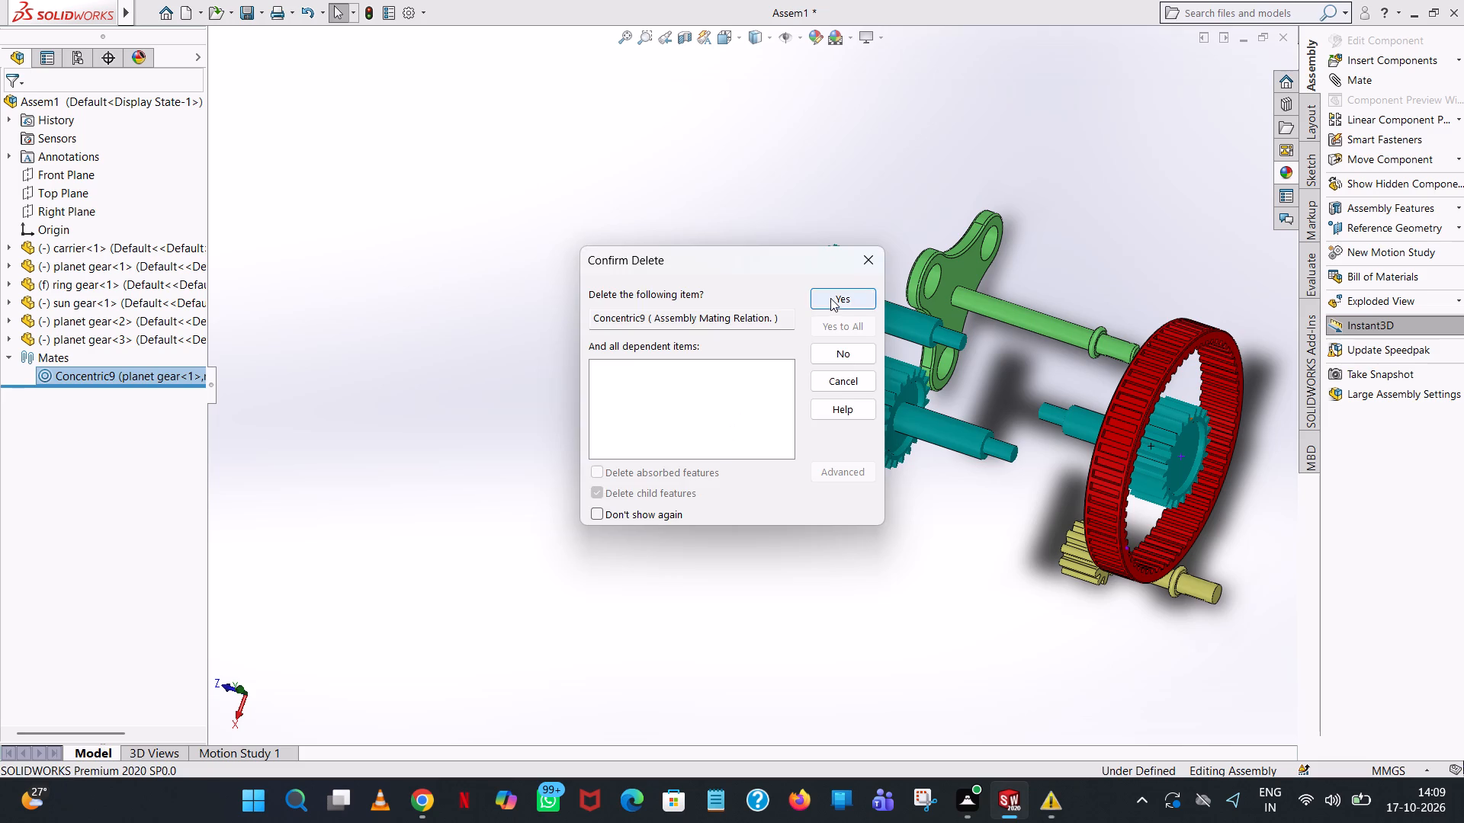
{"action": "left_click", "coordinate": [830, 298]}
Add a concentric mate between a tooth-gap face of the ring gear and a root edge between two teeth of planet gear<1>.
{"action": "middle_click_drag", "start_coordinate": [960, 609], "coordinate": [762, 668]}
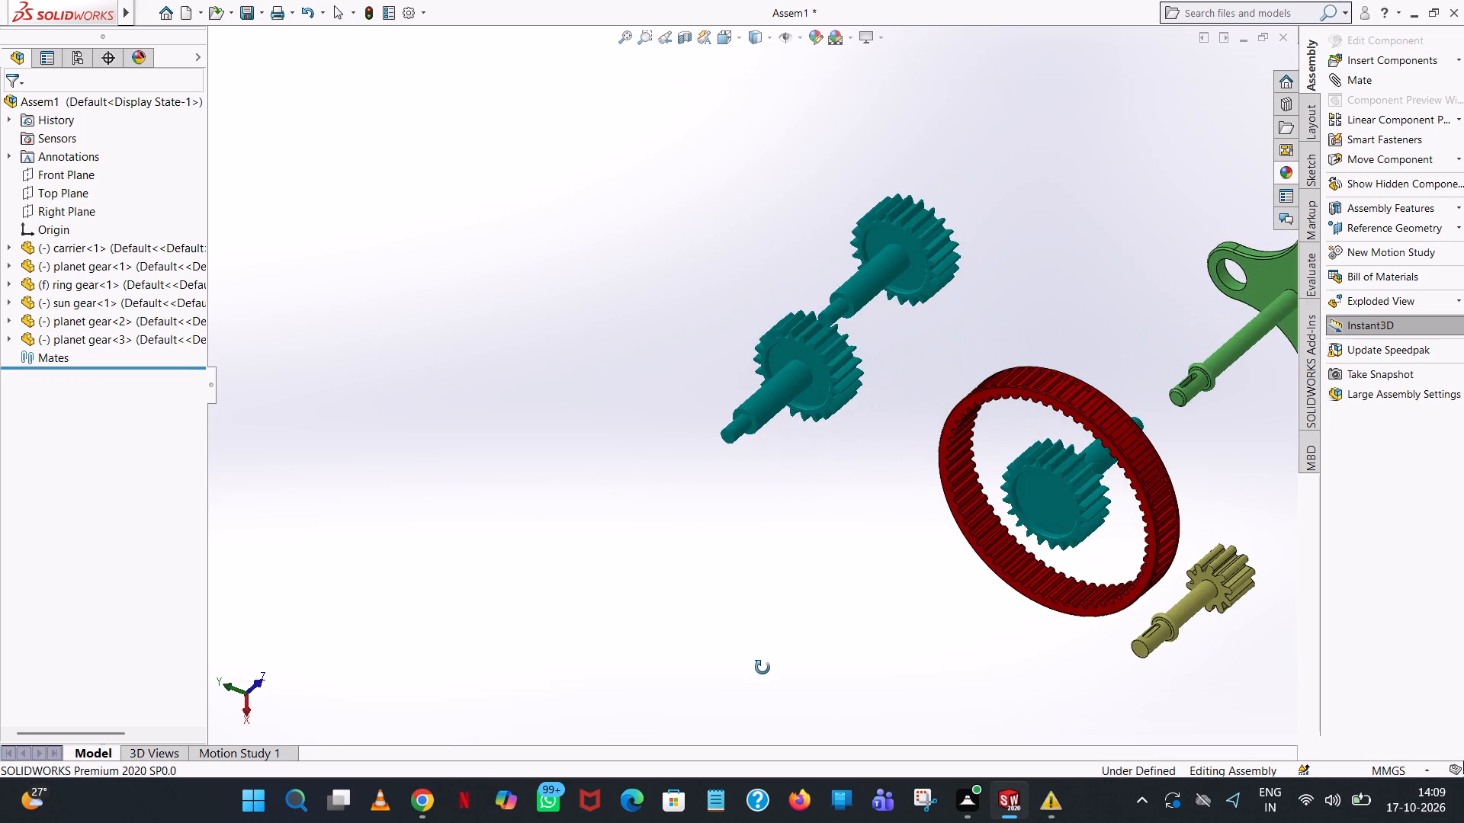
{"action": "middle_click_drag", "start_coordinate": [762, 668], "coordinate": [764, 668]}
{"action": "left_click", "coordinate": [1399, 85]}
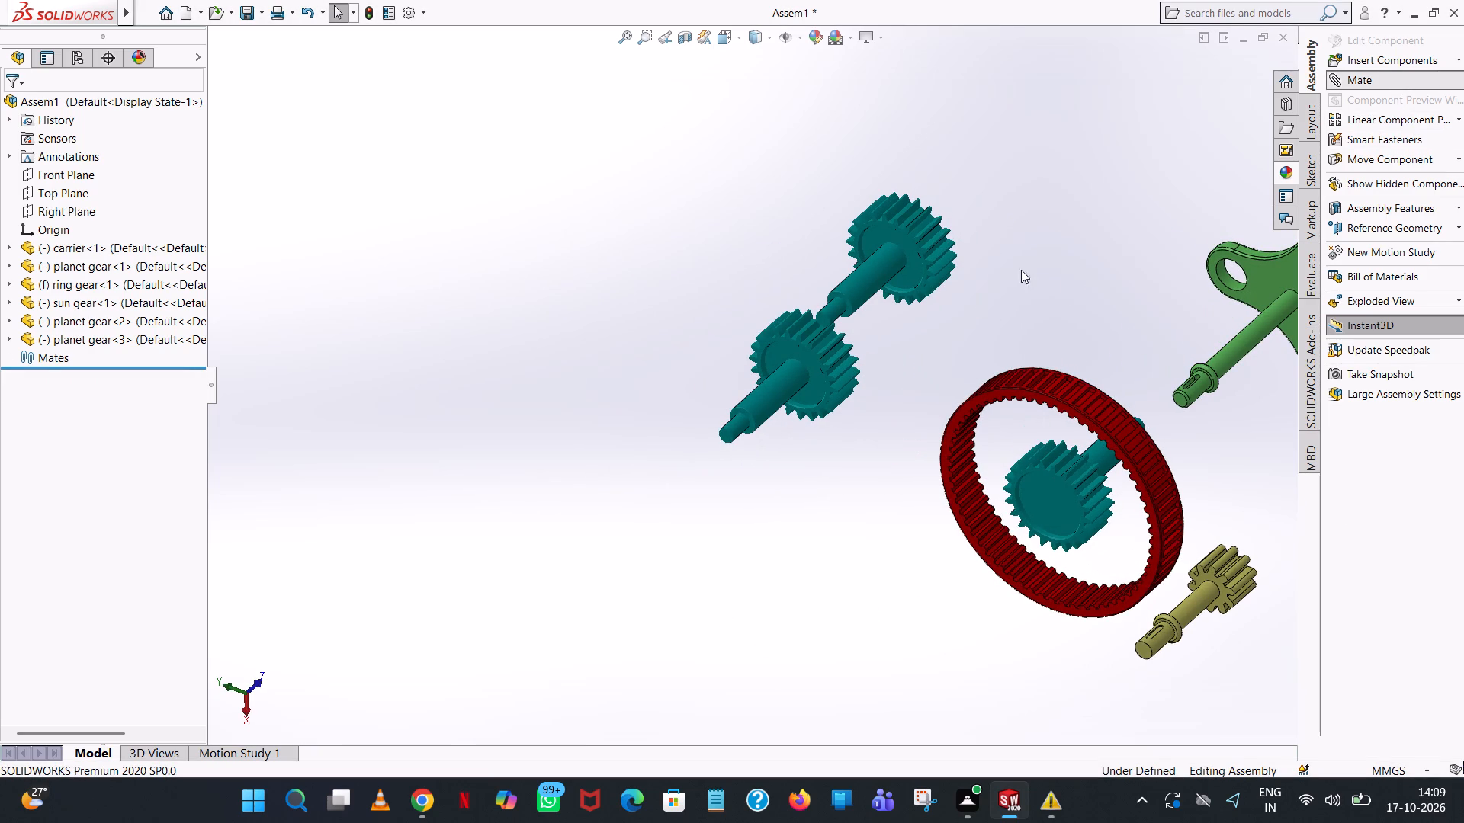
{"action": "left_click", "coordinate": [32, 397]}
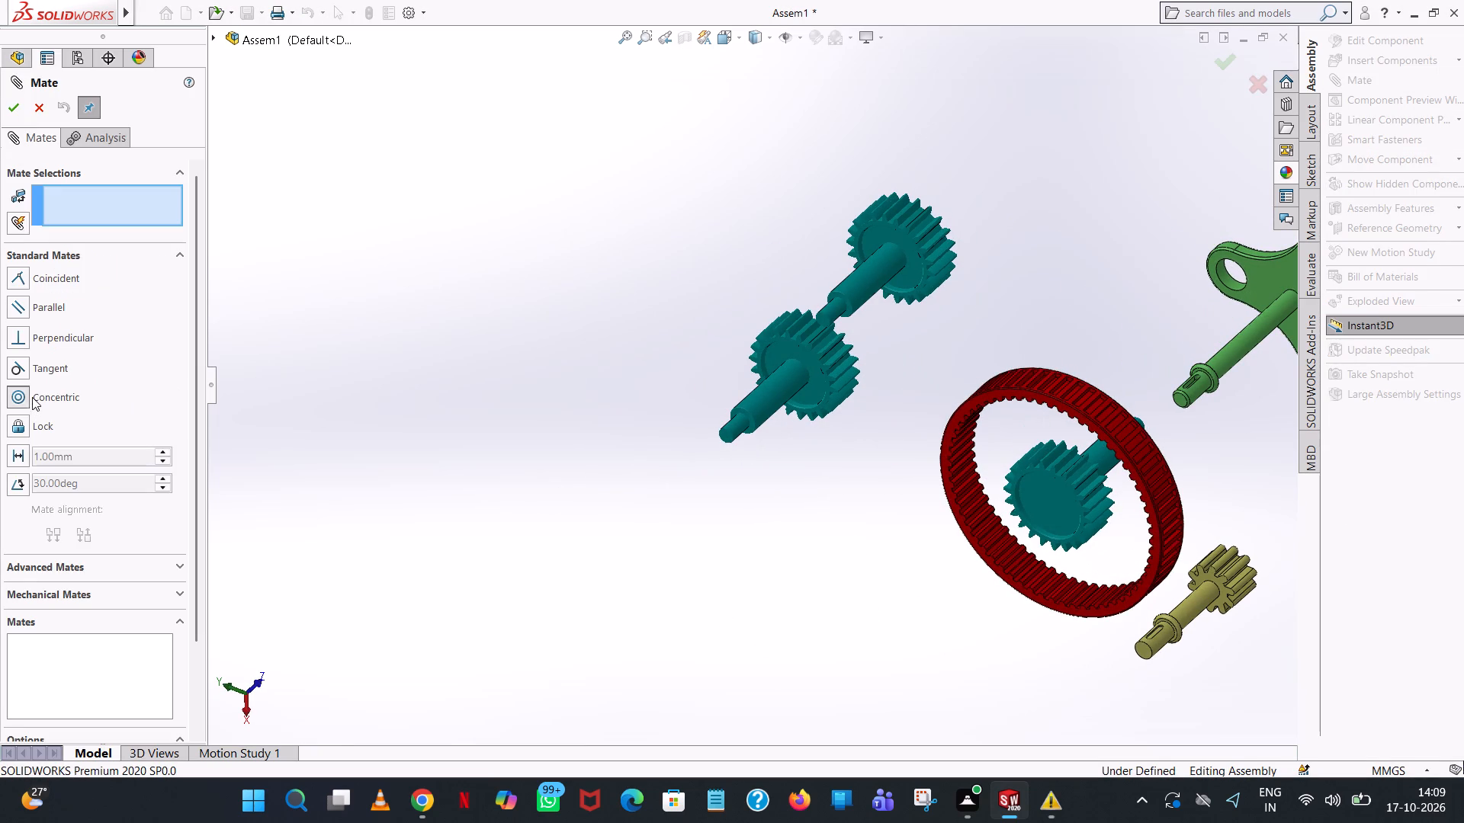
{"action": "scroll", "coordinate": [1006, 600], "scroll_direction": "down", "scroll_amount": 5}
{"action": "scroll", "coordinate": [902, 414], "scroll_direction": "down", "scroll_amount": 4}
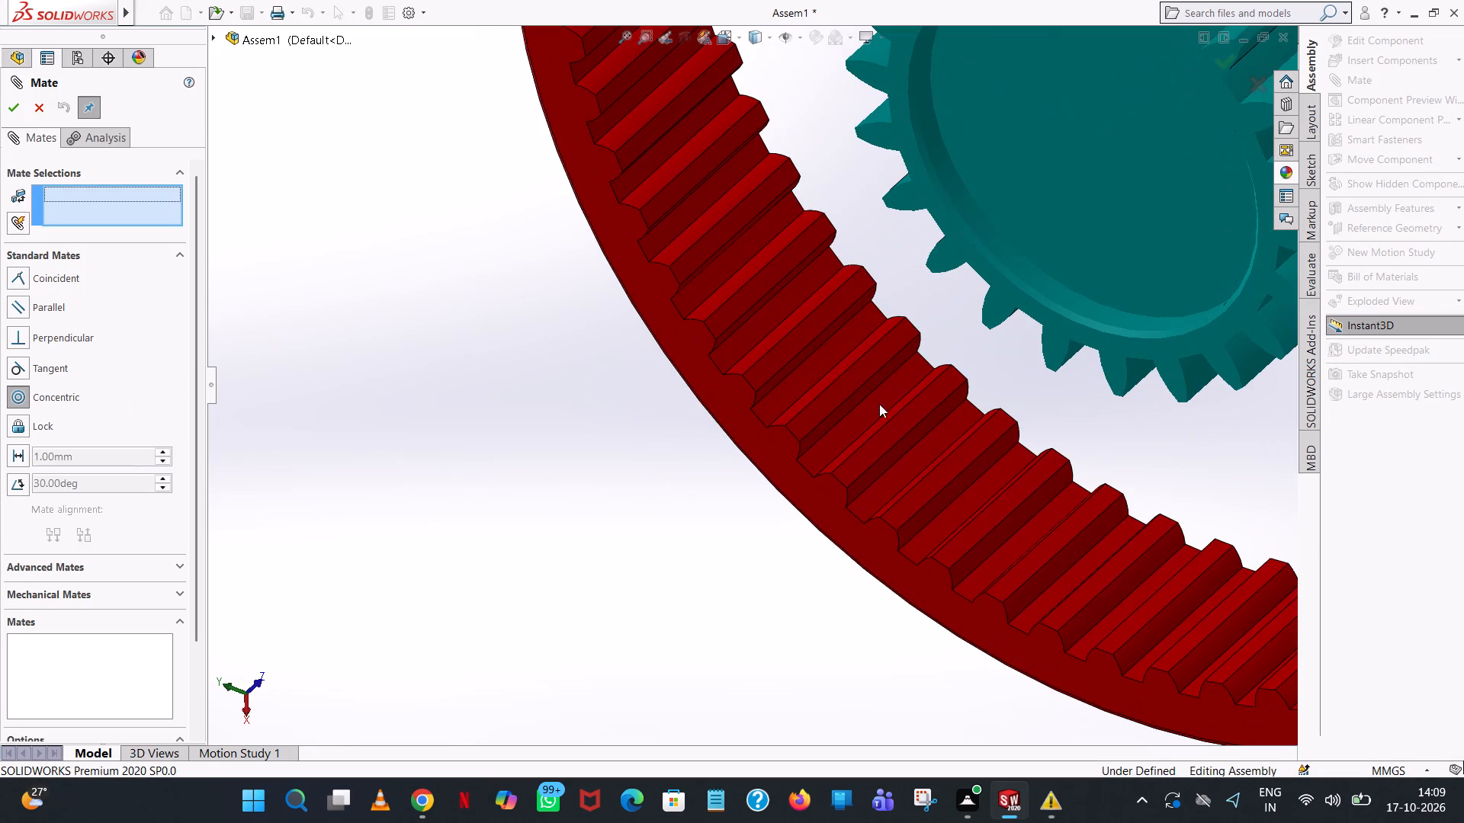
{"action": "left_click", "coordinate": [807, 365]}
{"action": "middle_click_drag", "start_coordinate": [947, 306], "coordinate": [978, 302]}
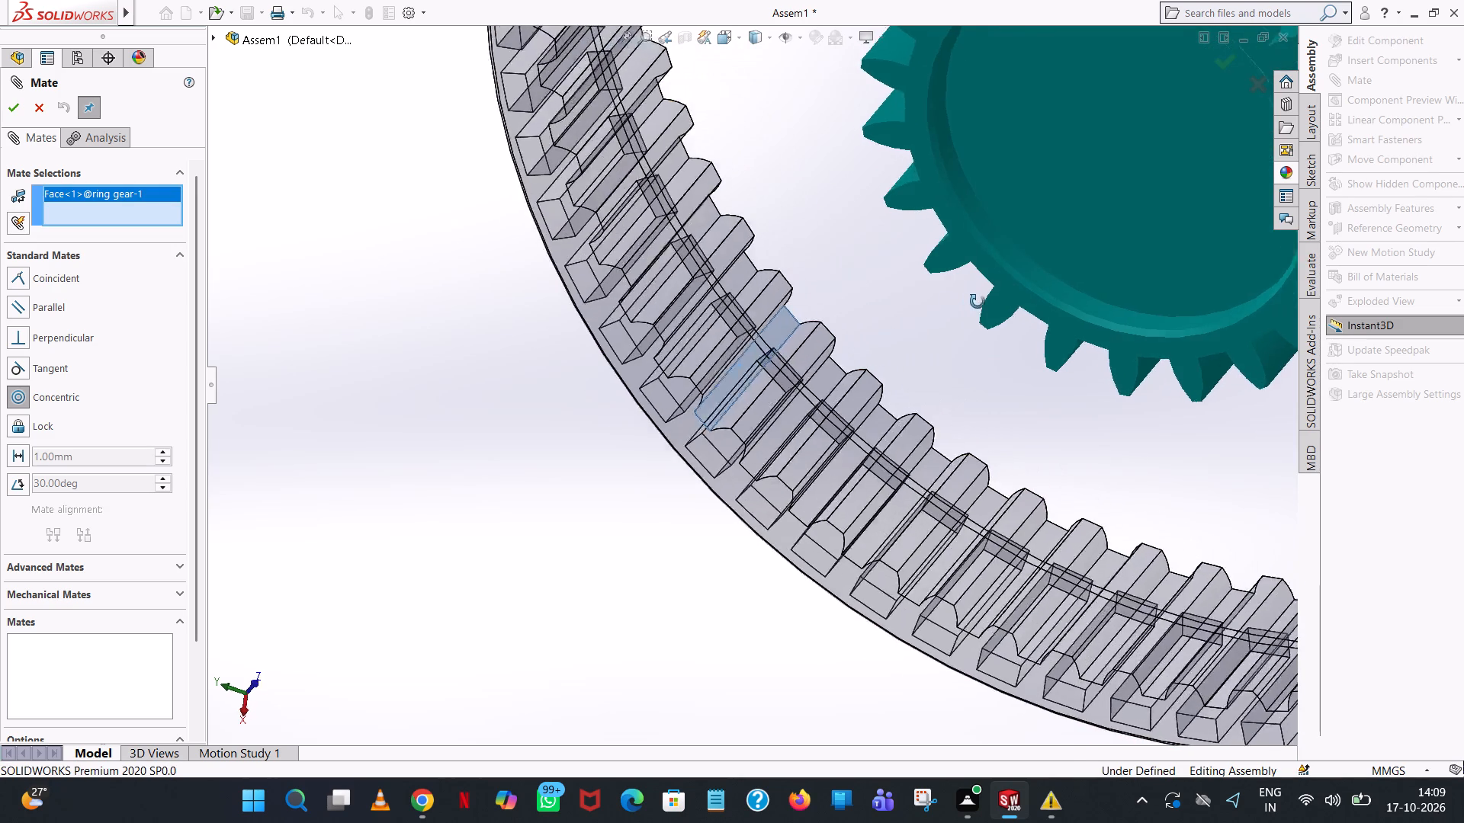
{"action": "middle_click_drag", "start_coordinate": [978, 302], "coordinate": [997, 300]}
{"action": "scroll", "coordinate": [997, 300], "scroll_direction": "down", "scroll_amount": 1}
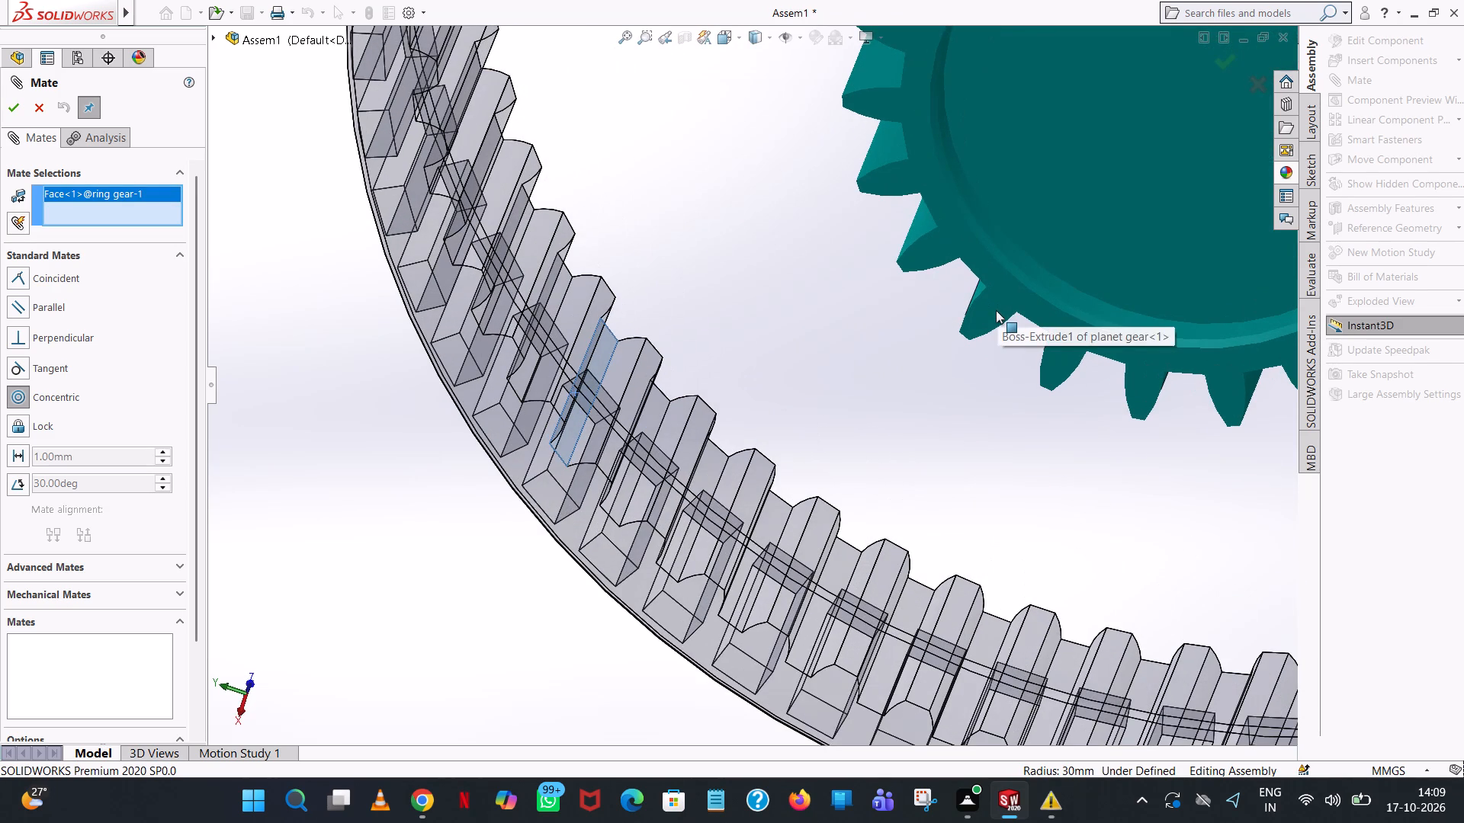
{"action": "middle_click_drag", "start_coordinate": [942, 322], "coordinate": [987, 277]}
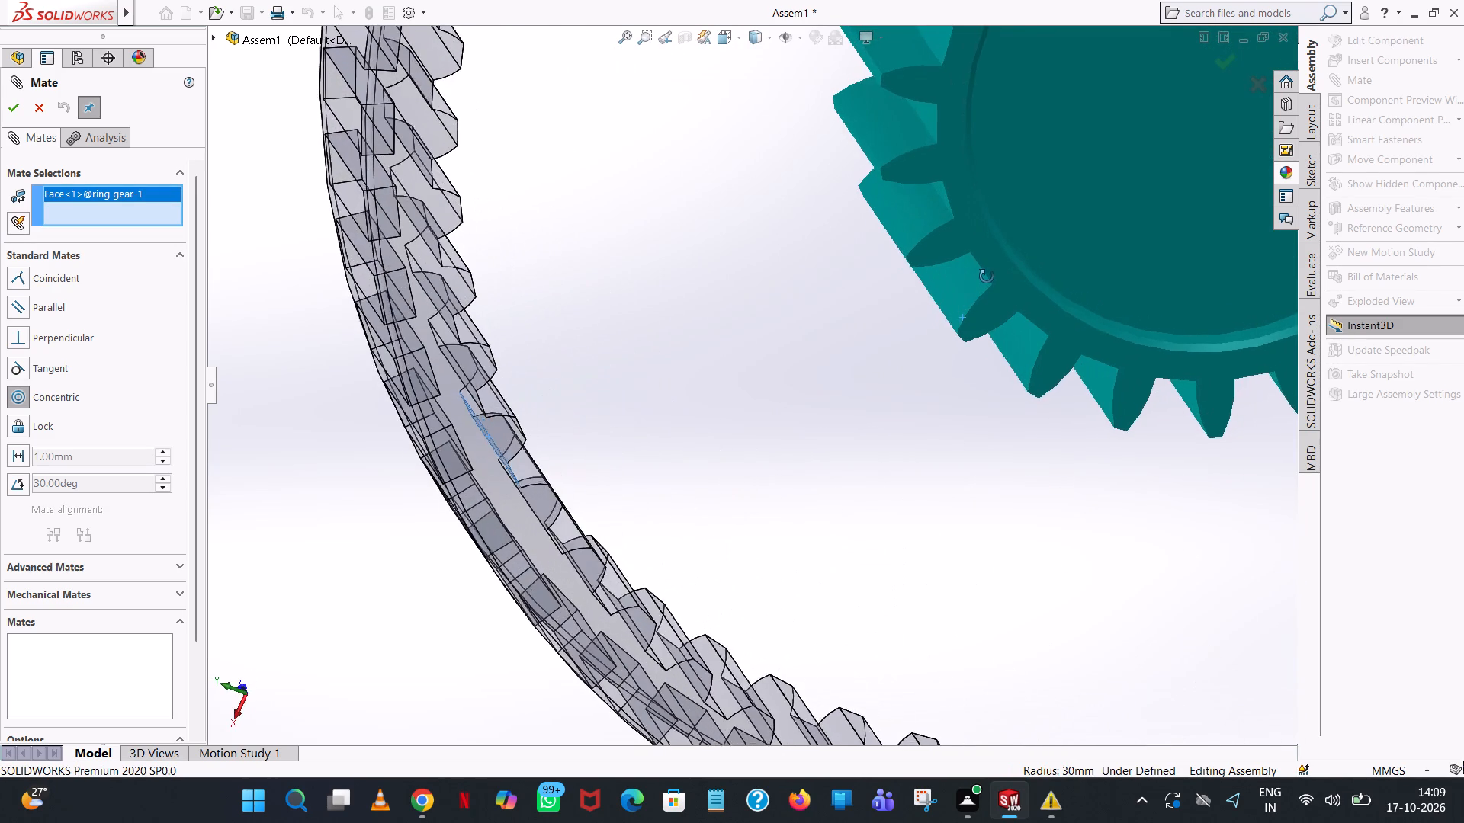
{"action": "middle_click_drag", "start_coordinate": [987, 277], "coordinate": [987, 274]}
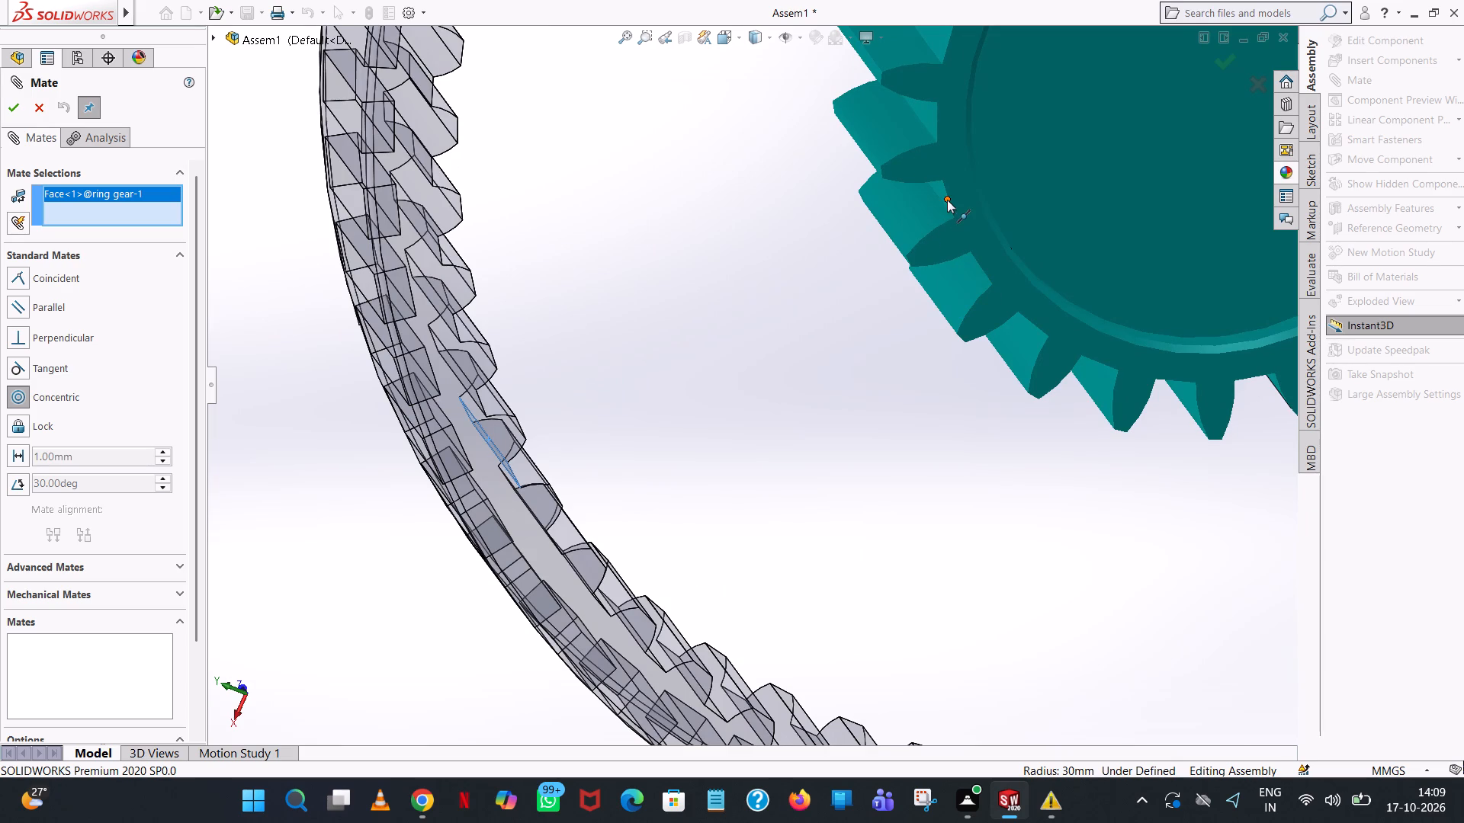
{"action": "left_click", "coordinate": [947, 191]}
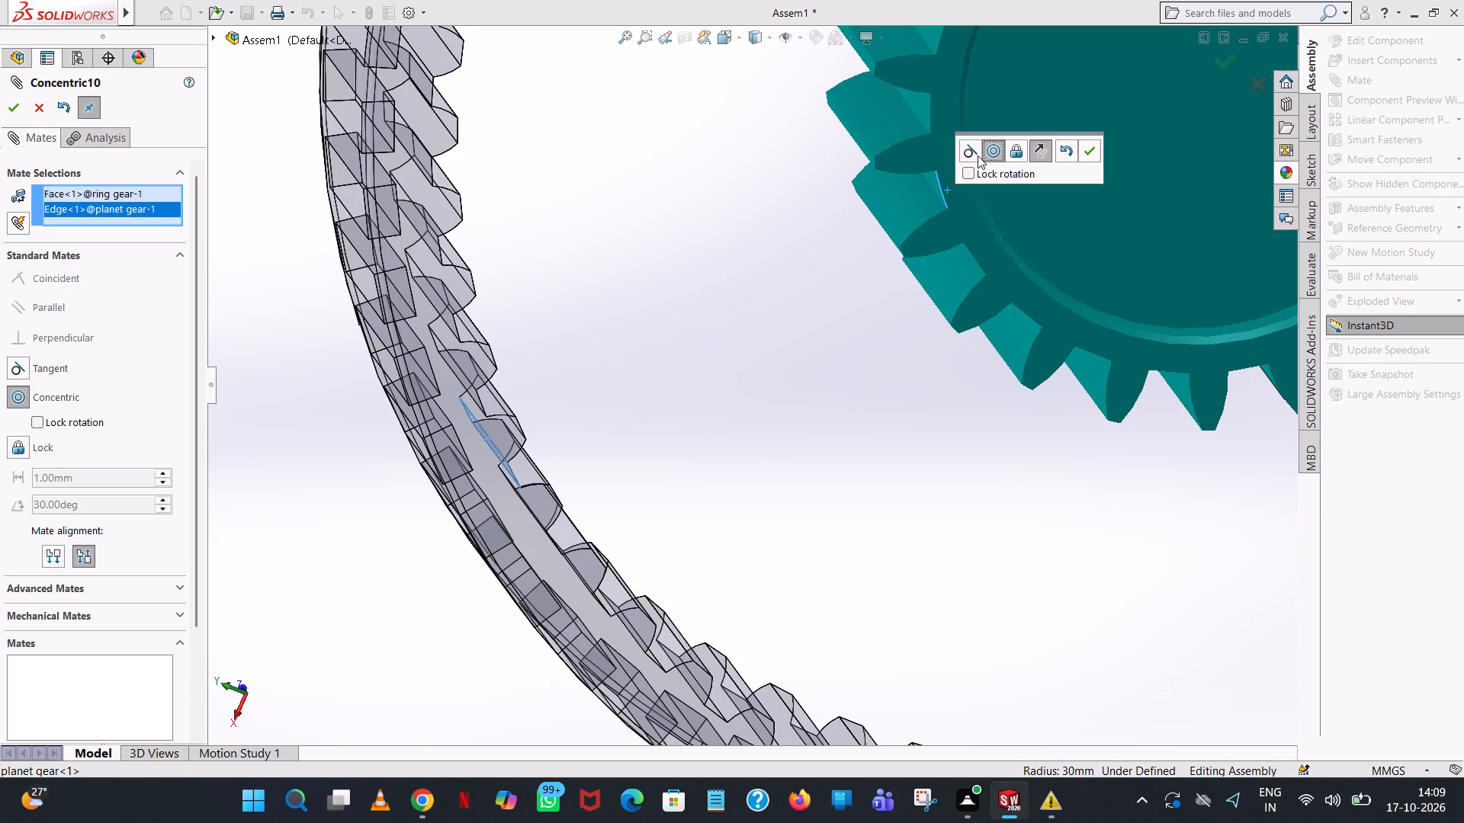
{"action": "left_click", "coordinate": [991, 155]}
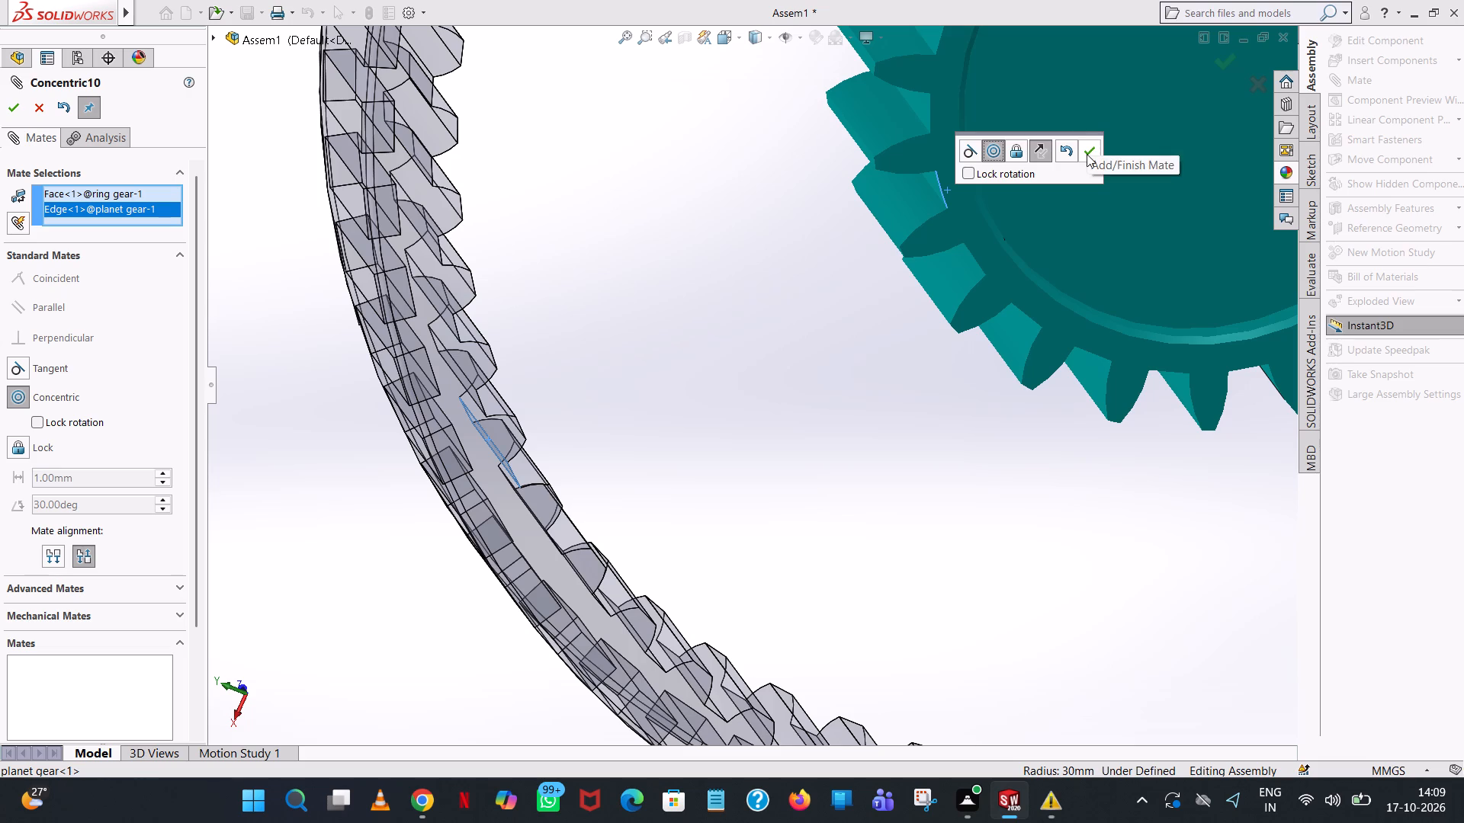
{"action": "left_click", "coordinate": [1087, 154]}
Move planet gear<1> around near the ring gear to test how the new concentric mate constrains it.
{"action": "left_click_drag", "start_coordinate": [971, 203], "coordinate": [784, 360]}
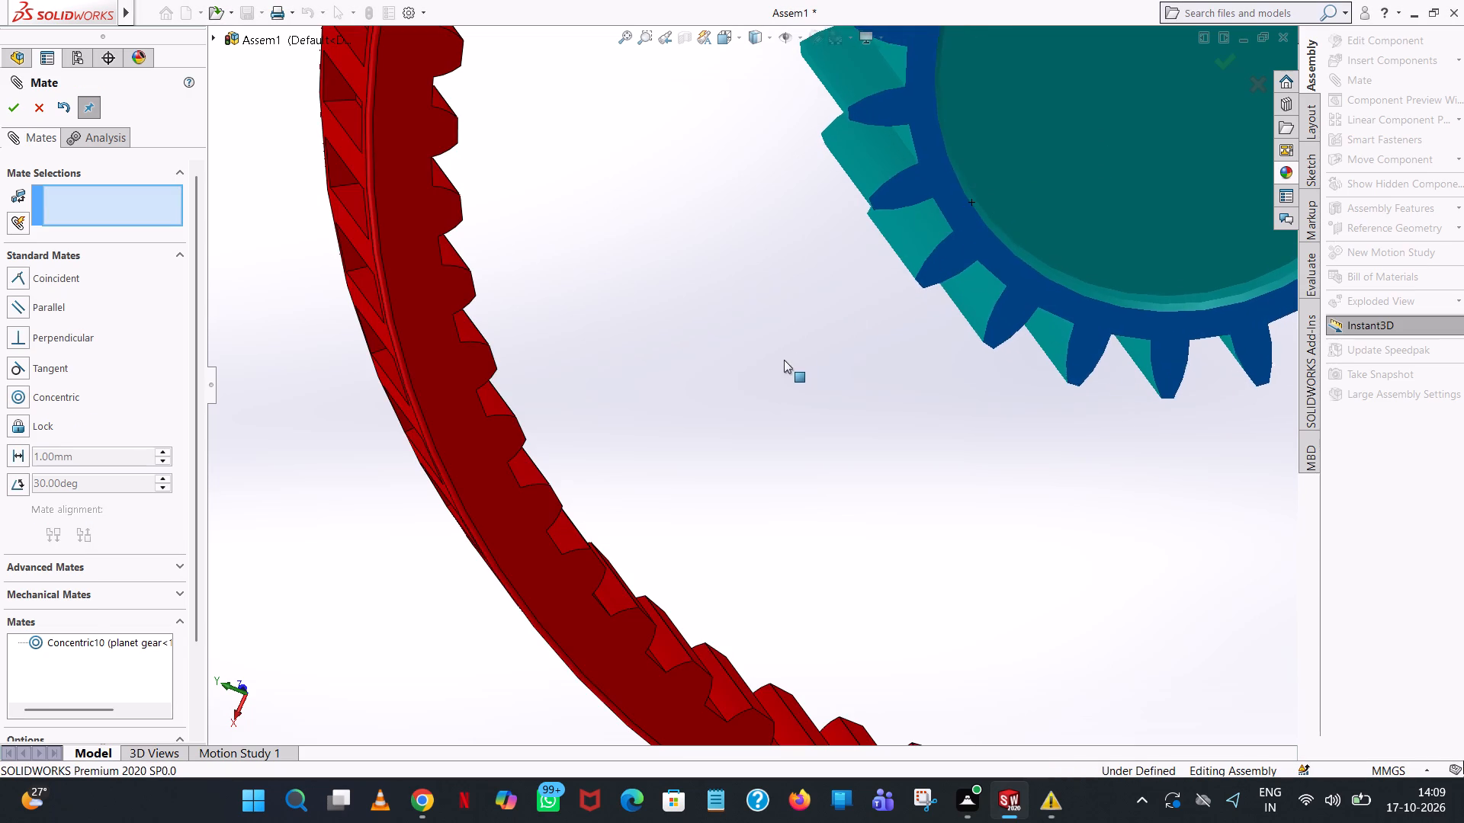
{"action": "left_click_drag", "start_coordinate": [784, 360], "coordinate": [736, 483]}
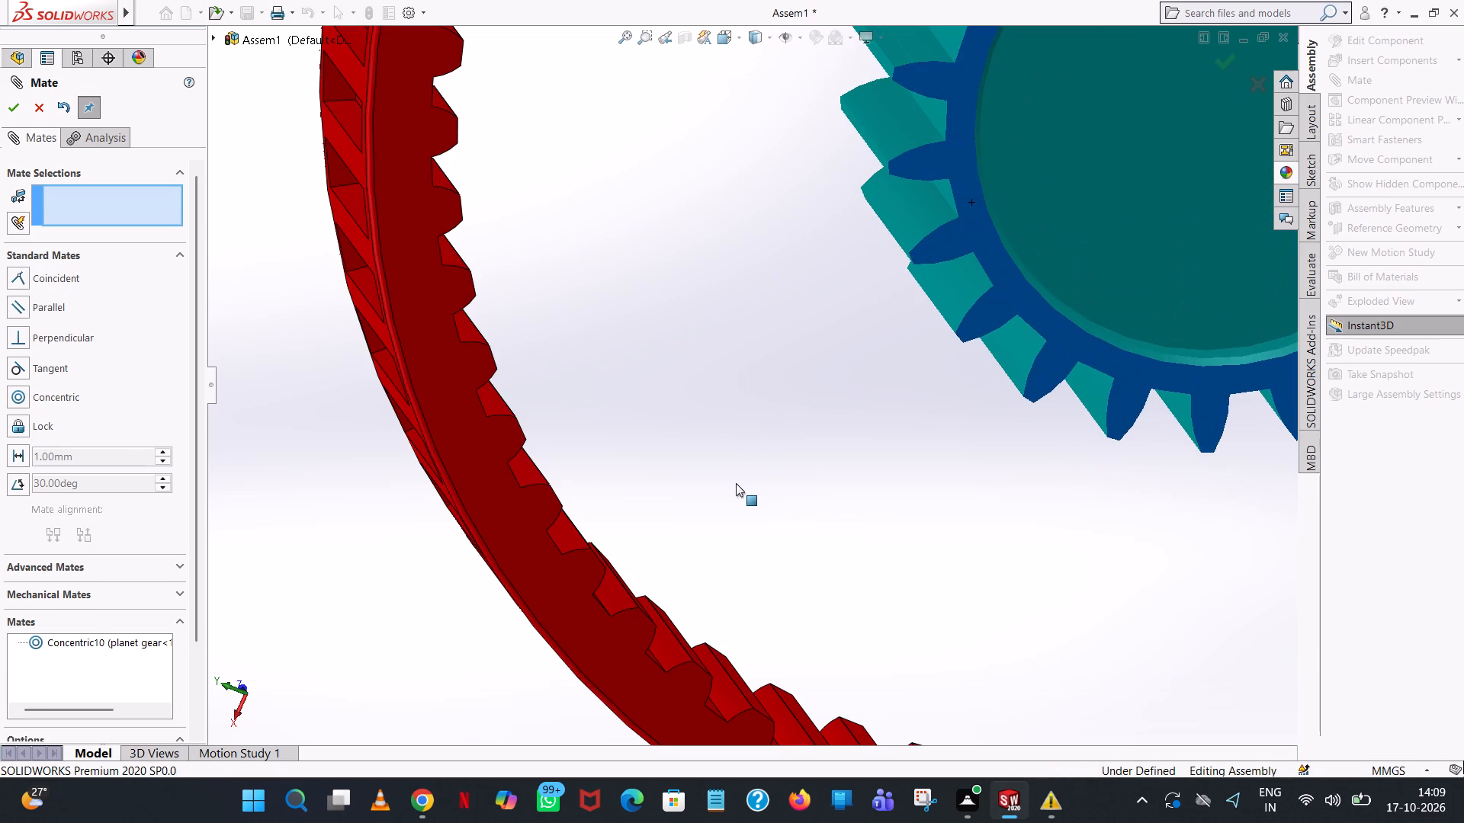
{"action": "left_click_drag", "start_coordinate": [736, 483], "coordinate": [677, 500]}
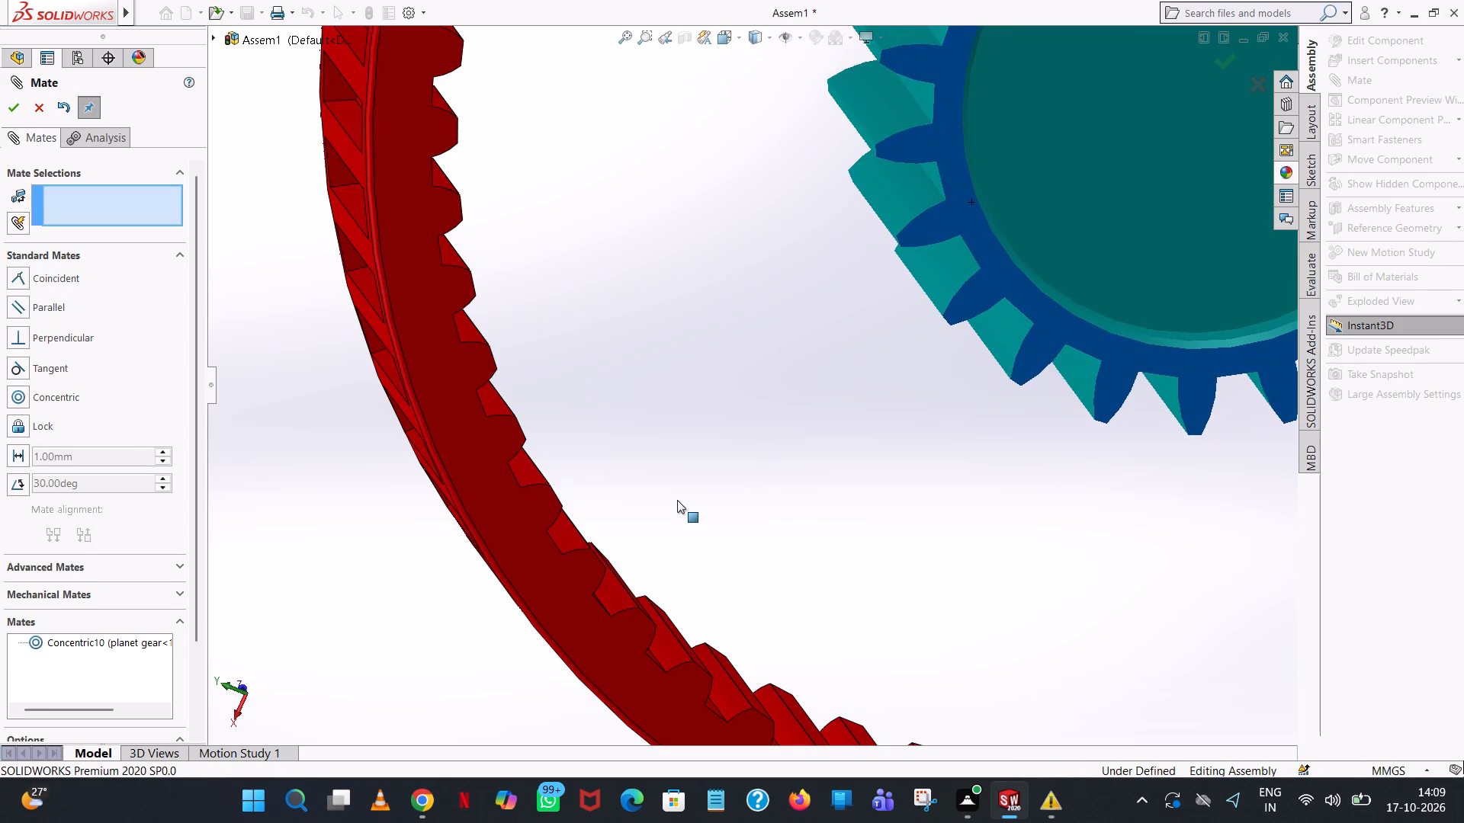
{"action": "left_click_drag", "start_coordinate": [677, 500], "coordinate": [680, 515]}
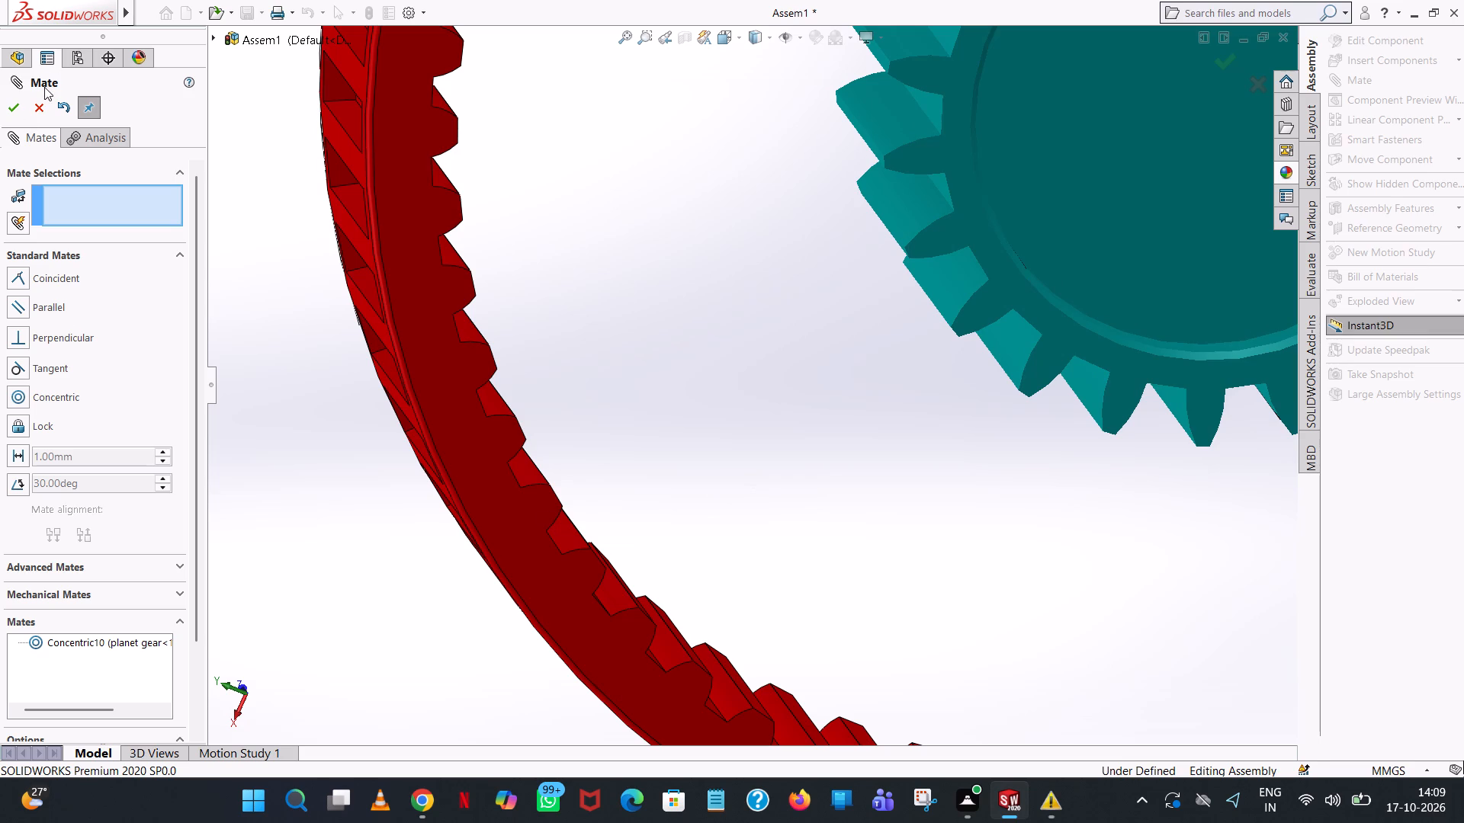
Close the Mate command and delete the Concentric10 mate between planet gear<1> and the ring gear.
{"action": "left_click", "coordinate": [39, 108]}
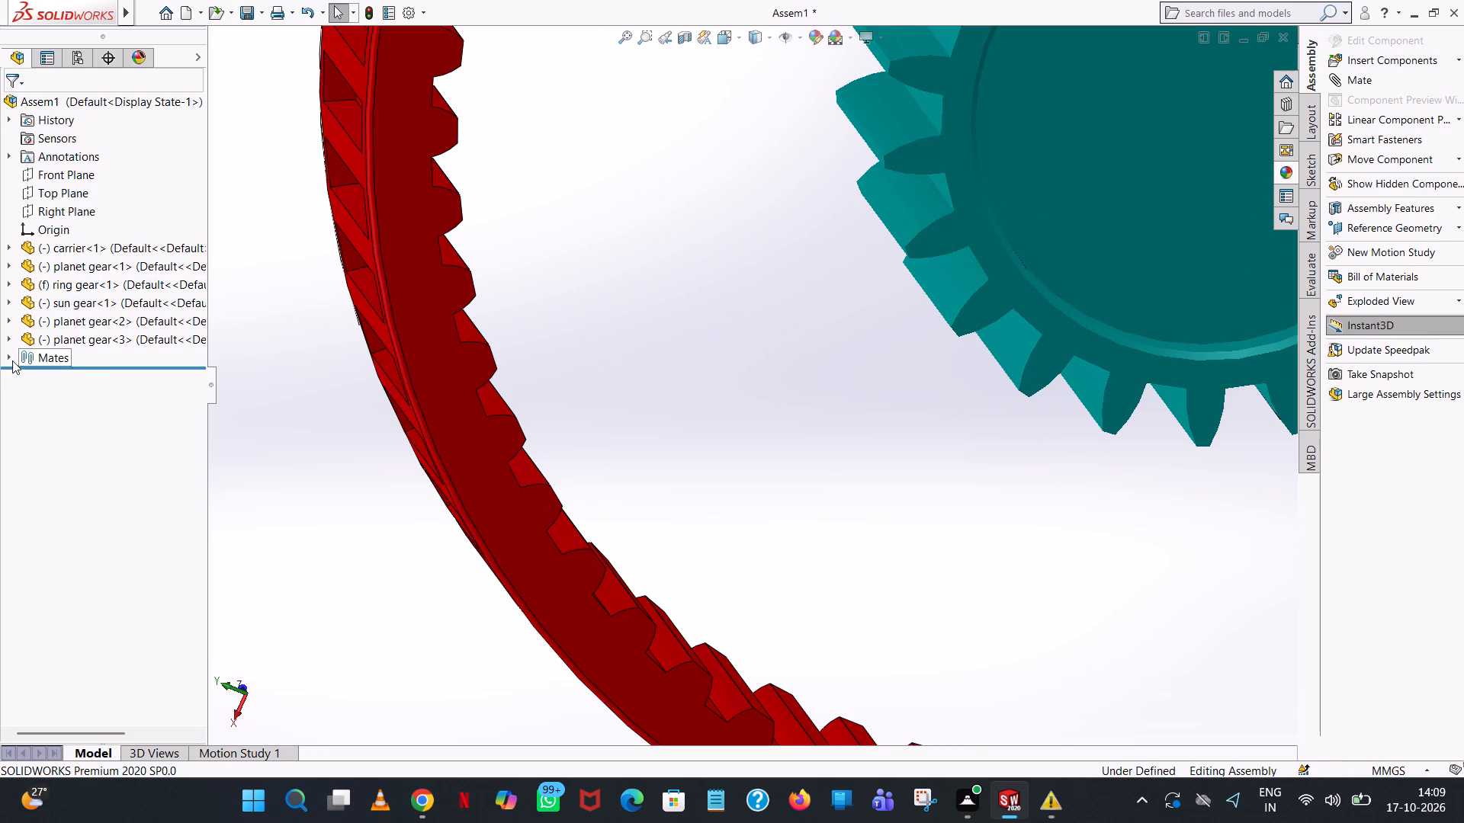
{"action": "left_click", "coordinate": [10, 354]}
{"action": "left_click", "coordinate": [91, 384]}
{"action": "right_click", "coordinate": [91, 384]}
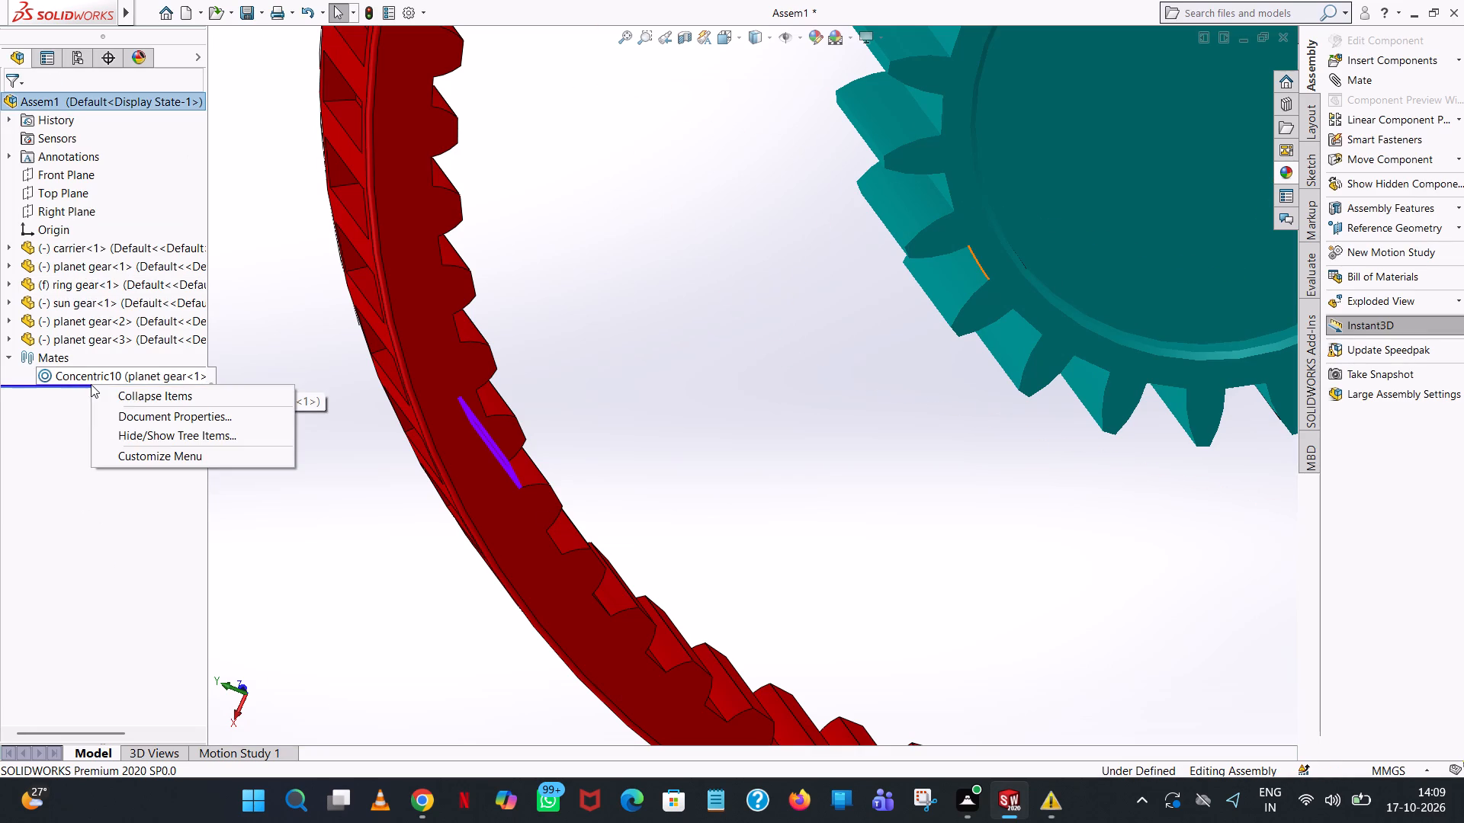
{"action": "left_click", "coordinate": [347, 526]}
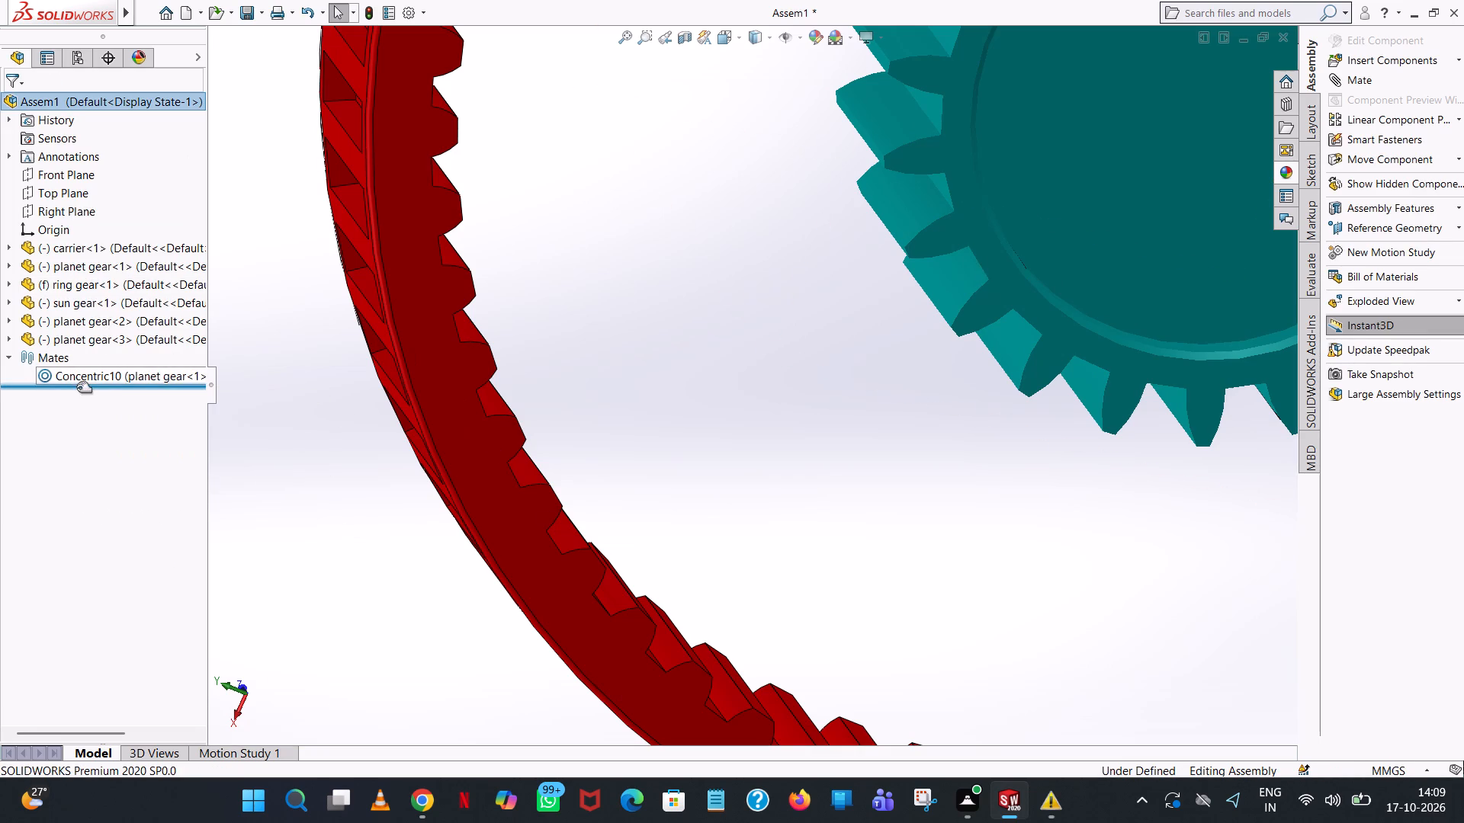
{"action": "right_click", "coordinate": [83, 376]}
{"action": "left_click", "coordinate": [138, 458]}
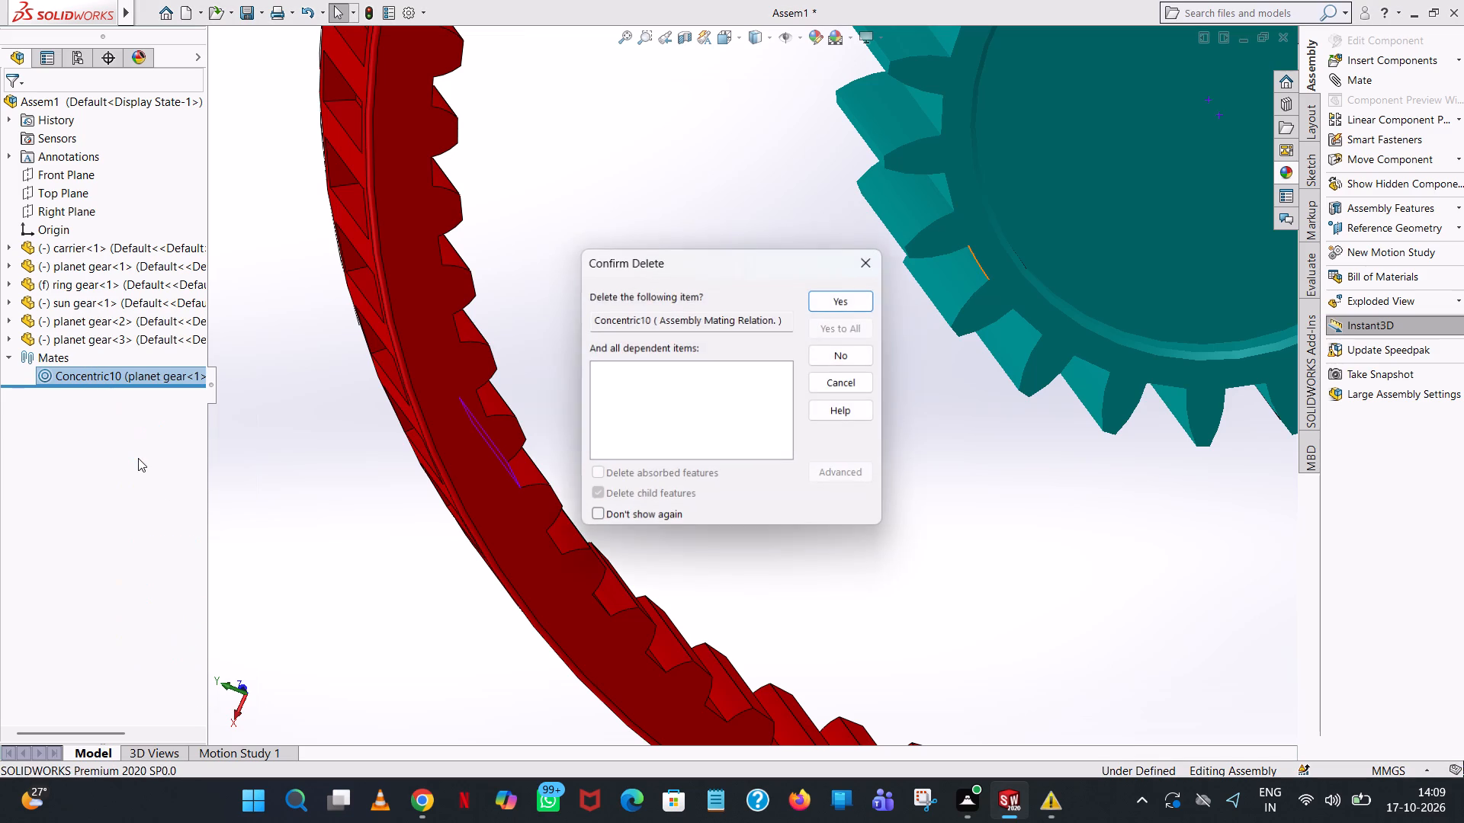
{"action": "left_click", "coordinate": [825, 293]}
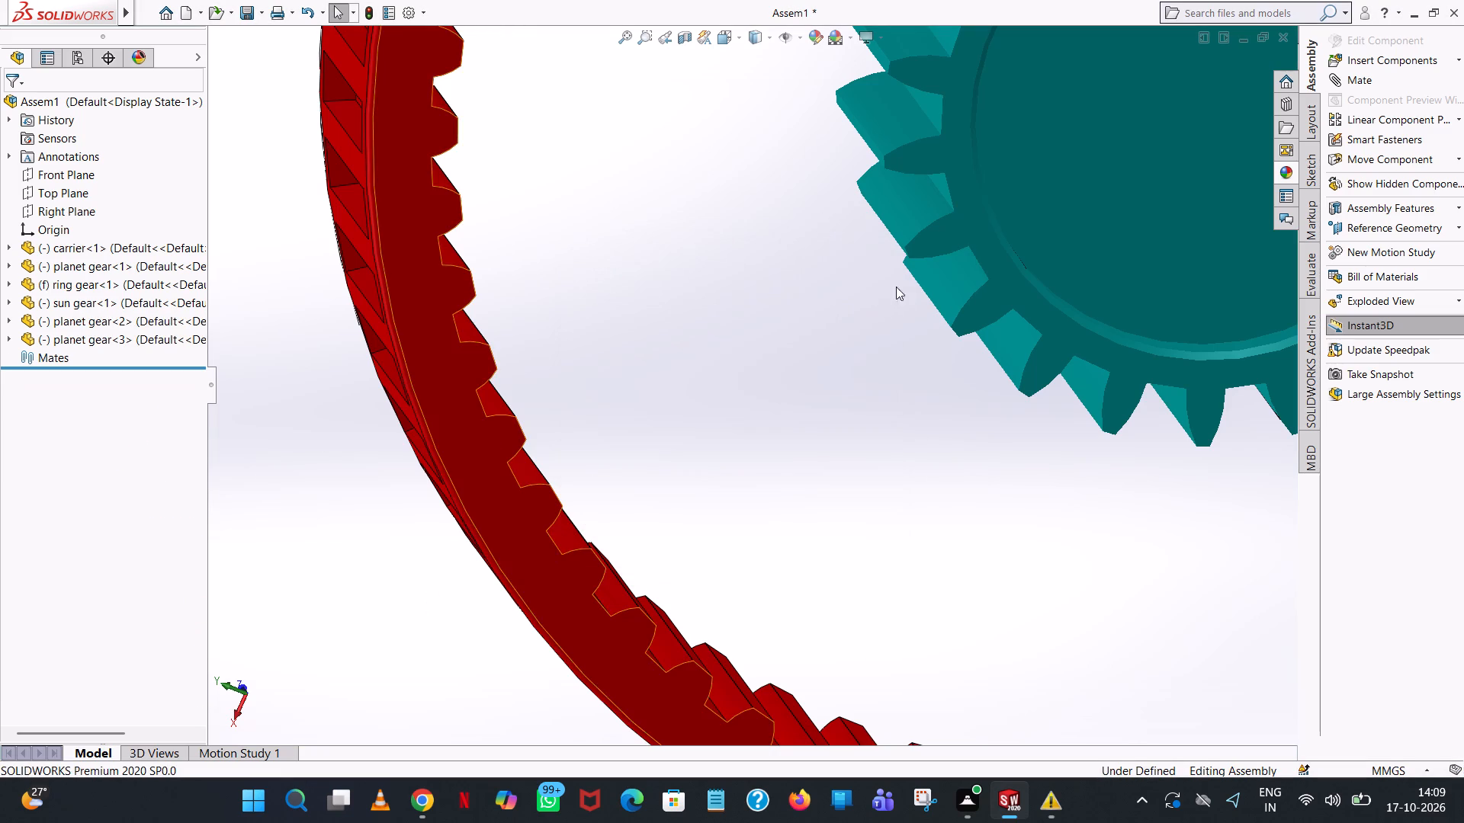
Move planet gear<1> close to the inner teeth of the ring gear, leaving it just beside them.
{"action": "left_click_drag", "start_coordinate": [968, 228], "coordinate": [645, 495]}
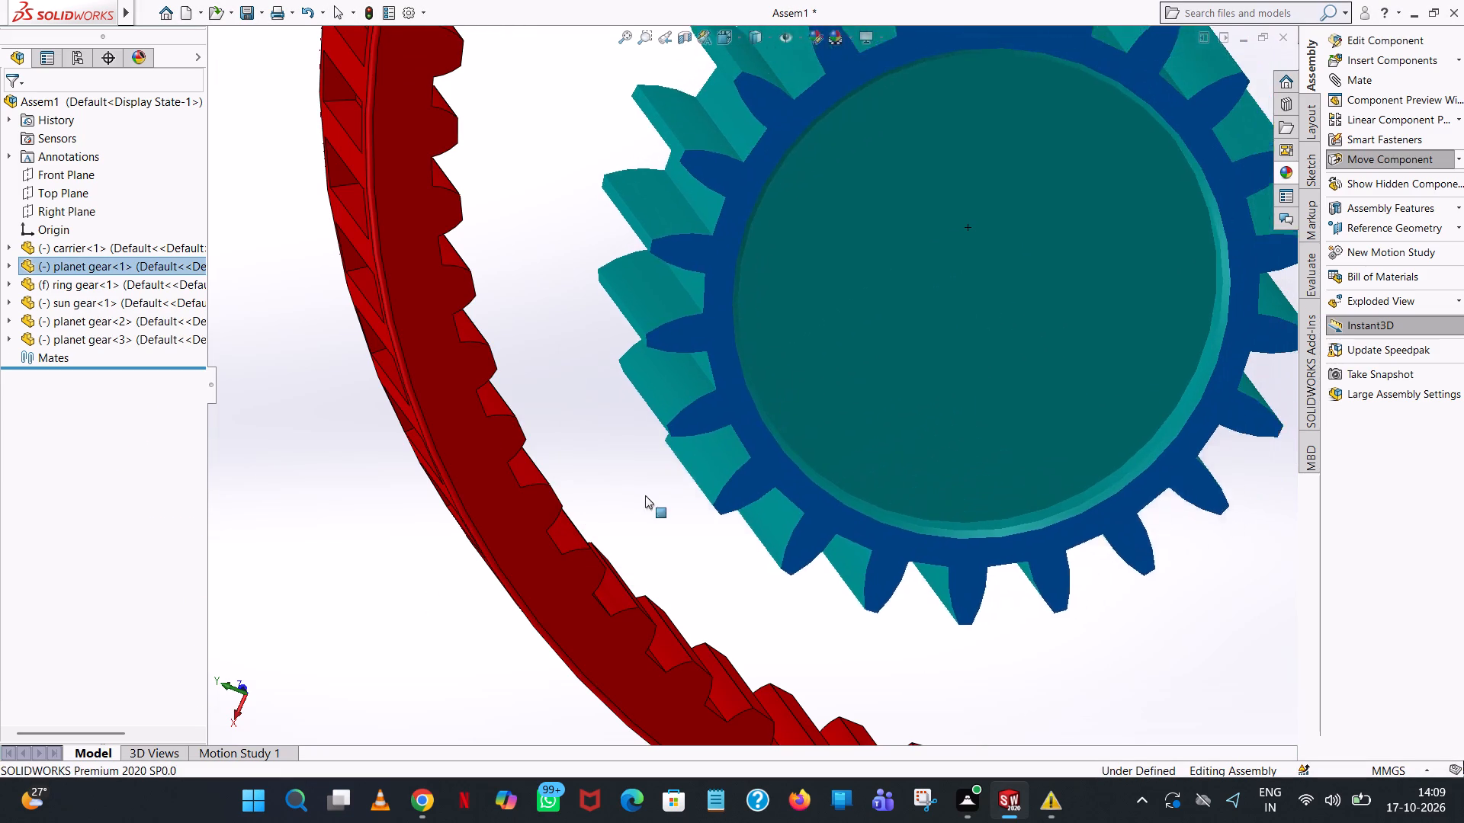
{"action": "left_click_drag", "start_coordinate": [645, 495], "coordinate": [576, 591]}
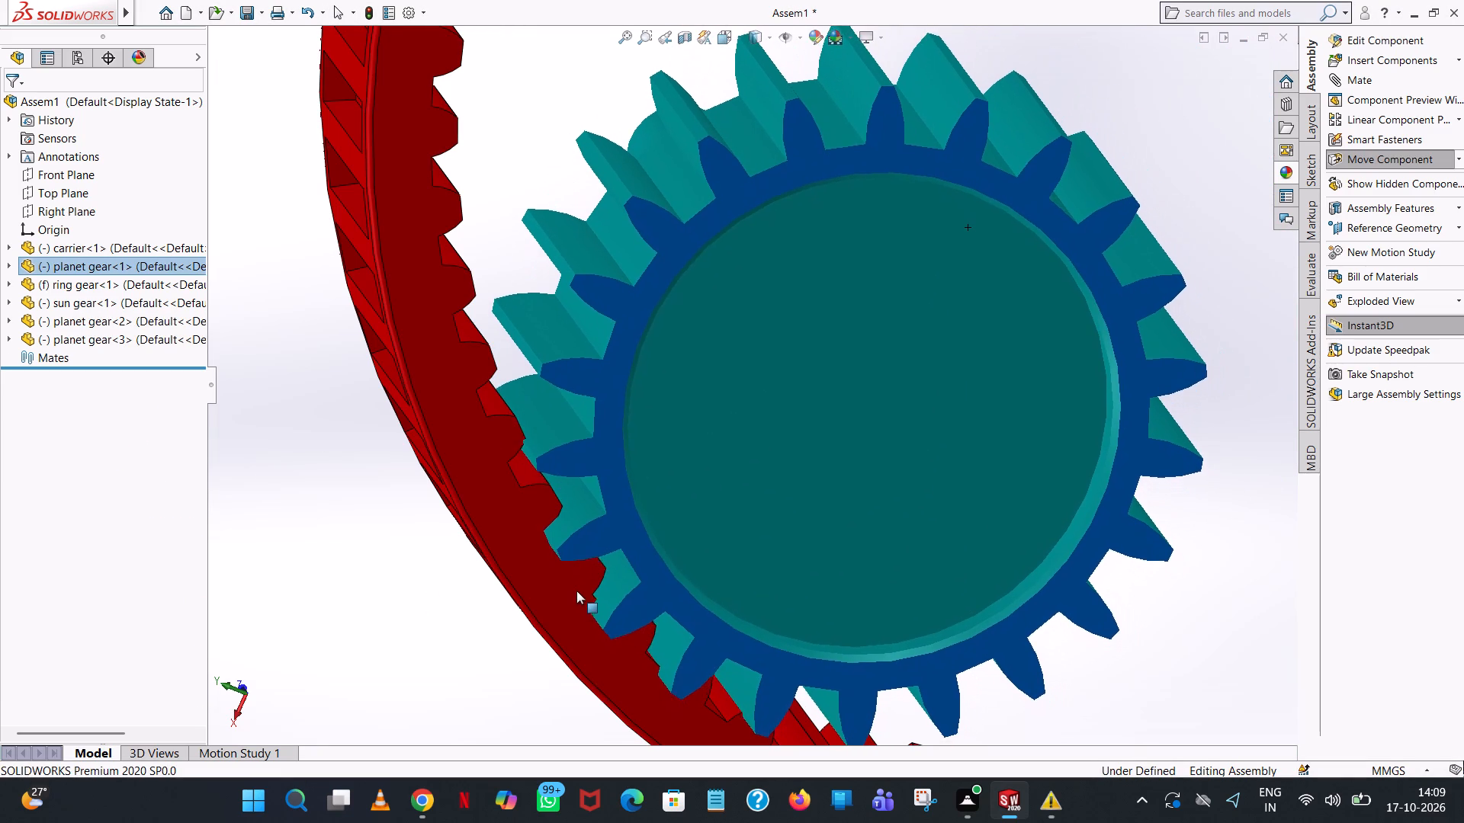
{"action": "left_click_drag", "start_coordinate": [576, 591], "coordinate": [575, 585]}
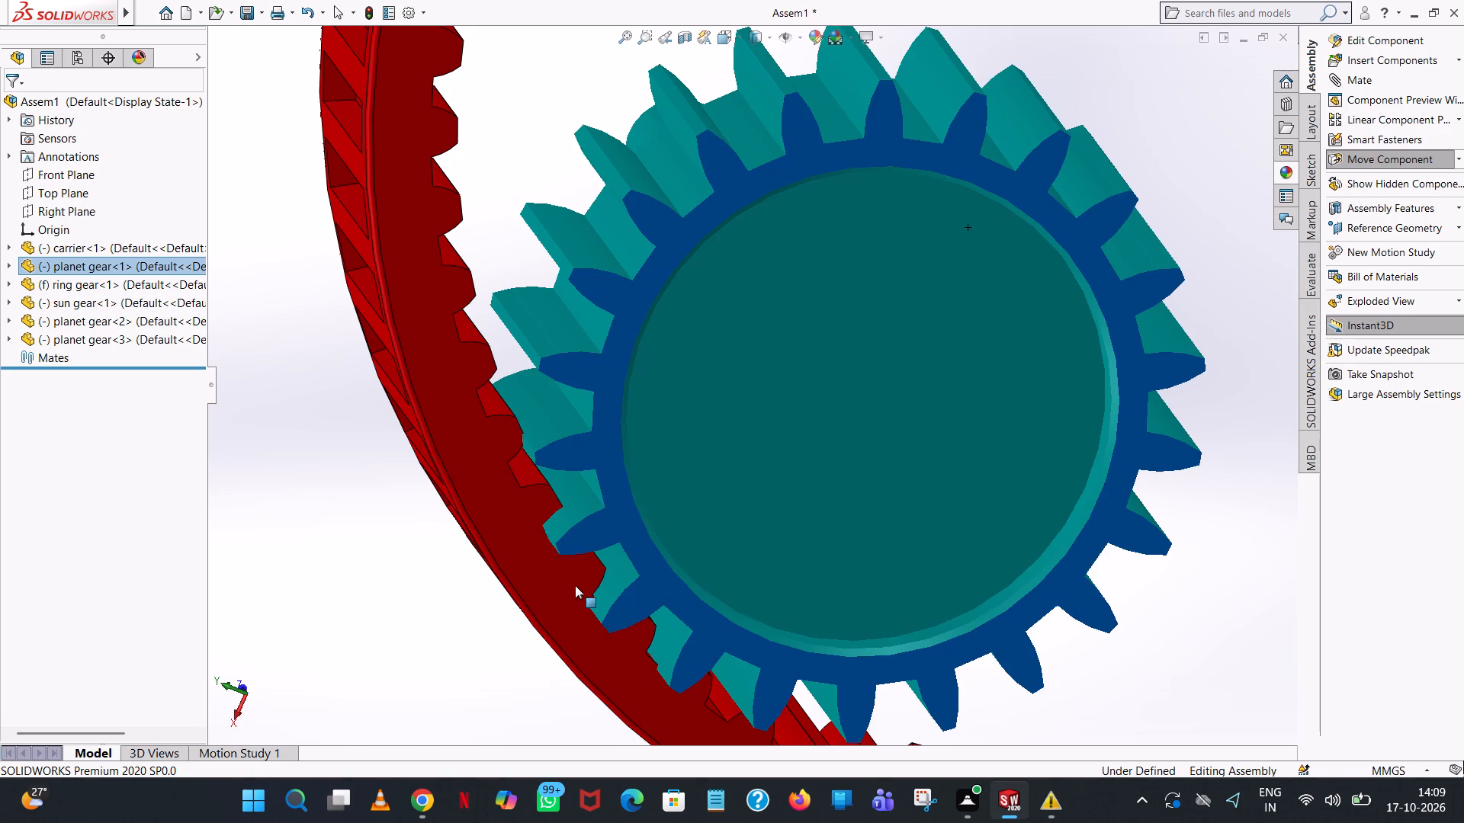
{"action": "left_click_drag", "start_coordinate": [575, 585], "coordinate": [628, 547]}
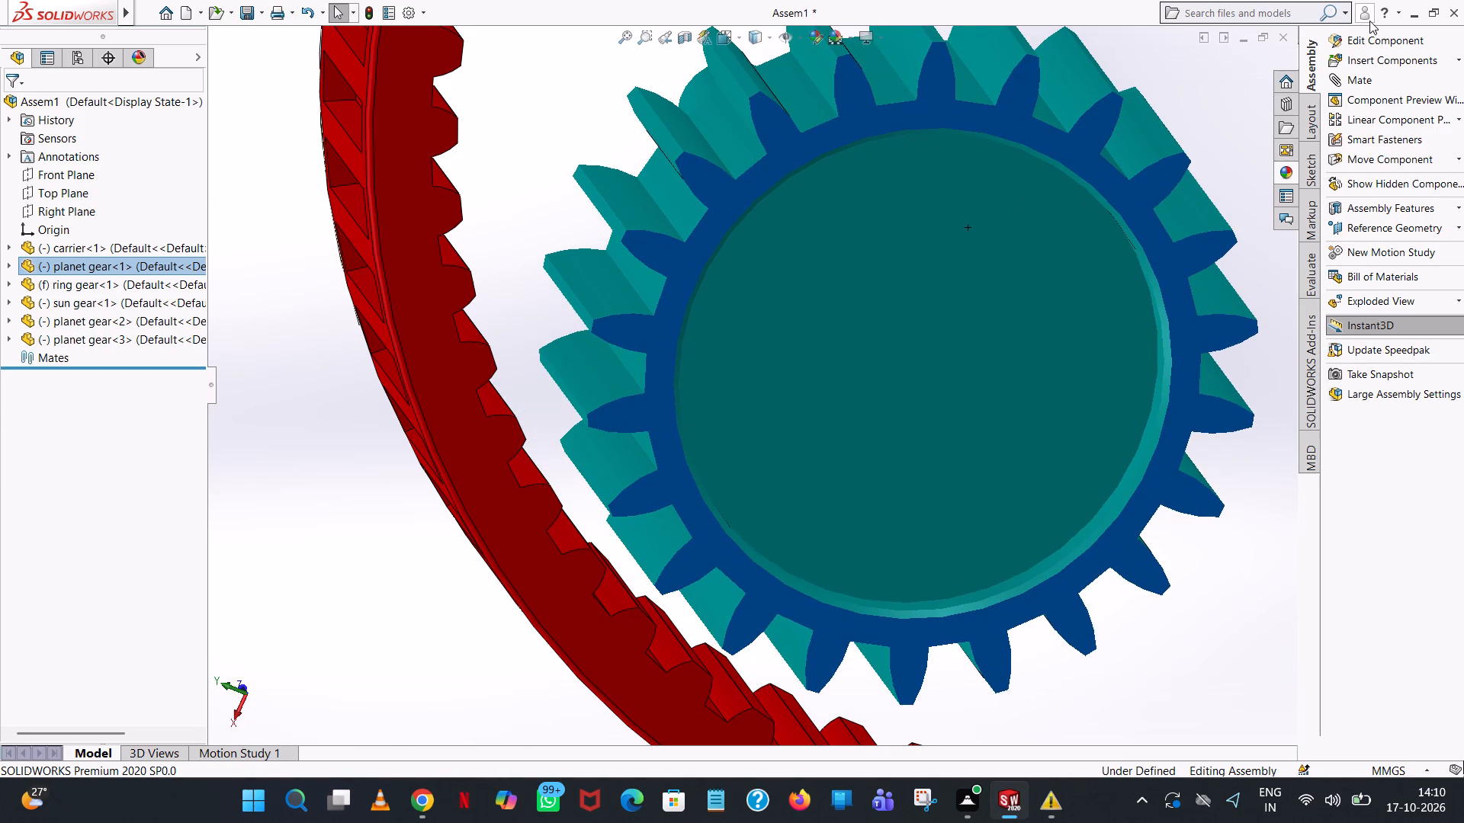
Add a coincident mate between a tooth-gap face of the ring gear and a tooth of planet gear<1>.
{"action": "left_click", "coordinate": [1357, 82]}
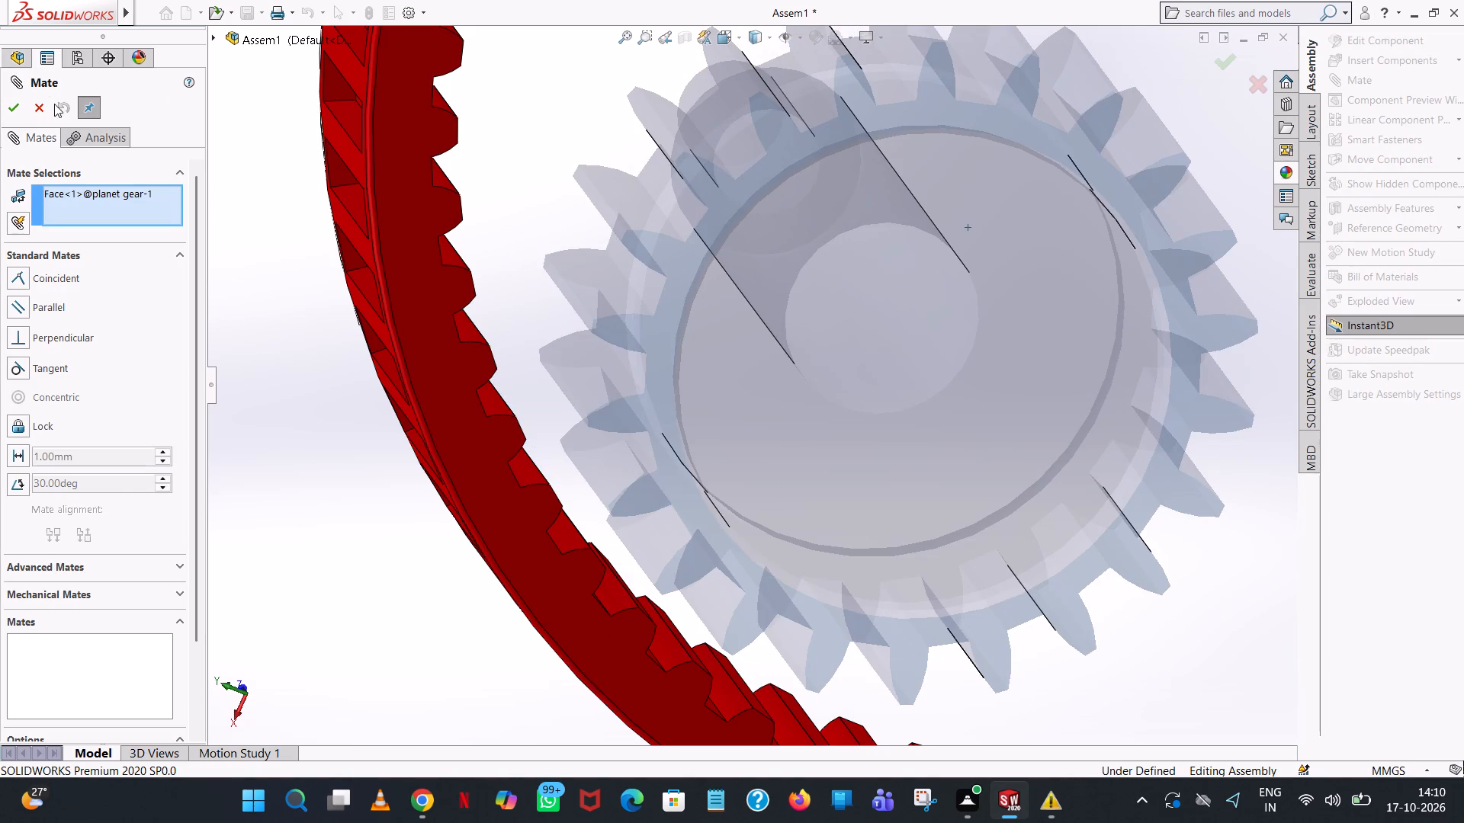
{"action": "left_click", "coordinate": [37, 109]}
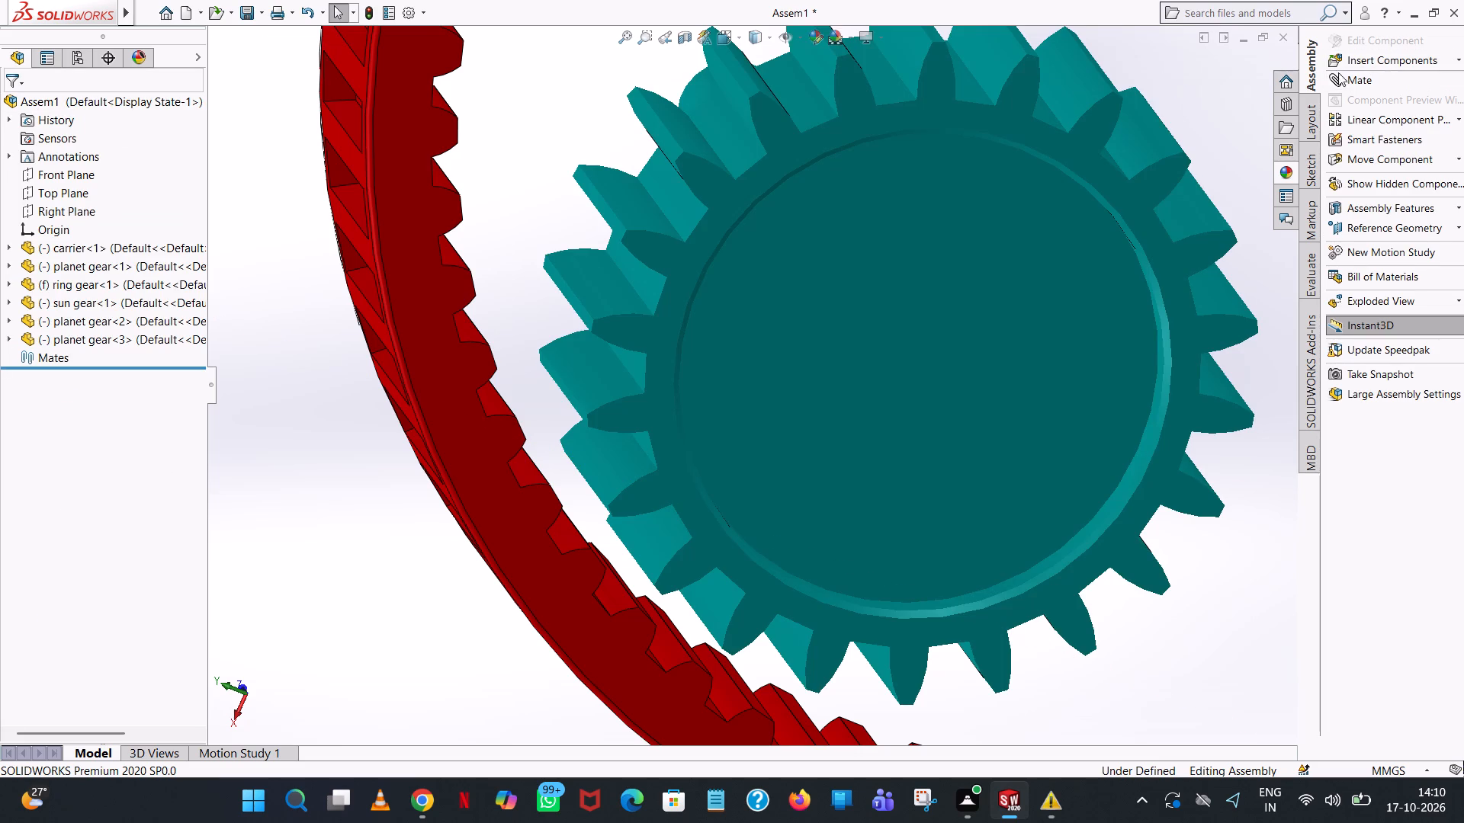
{"action": "left_click", "coordinate": [1332, 76]}
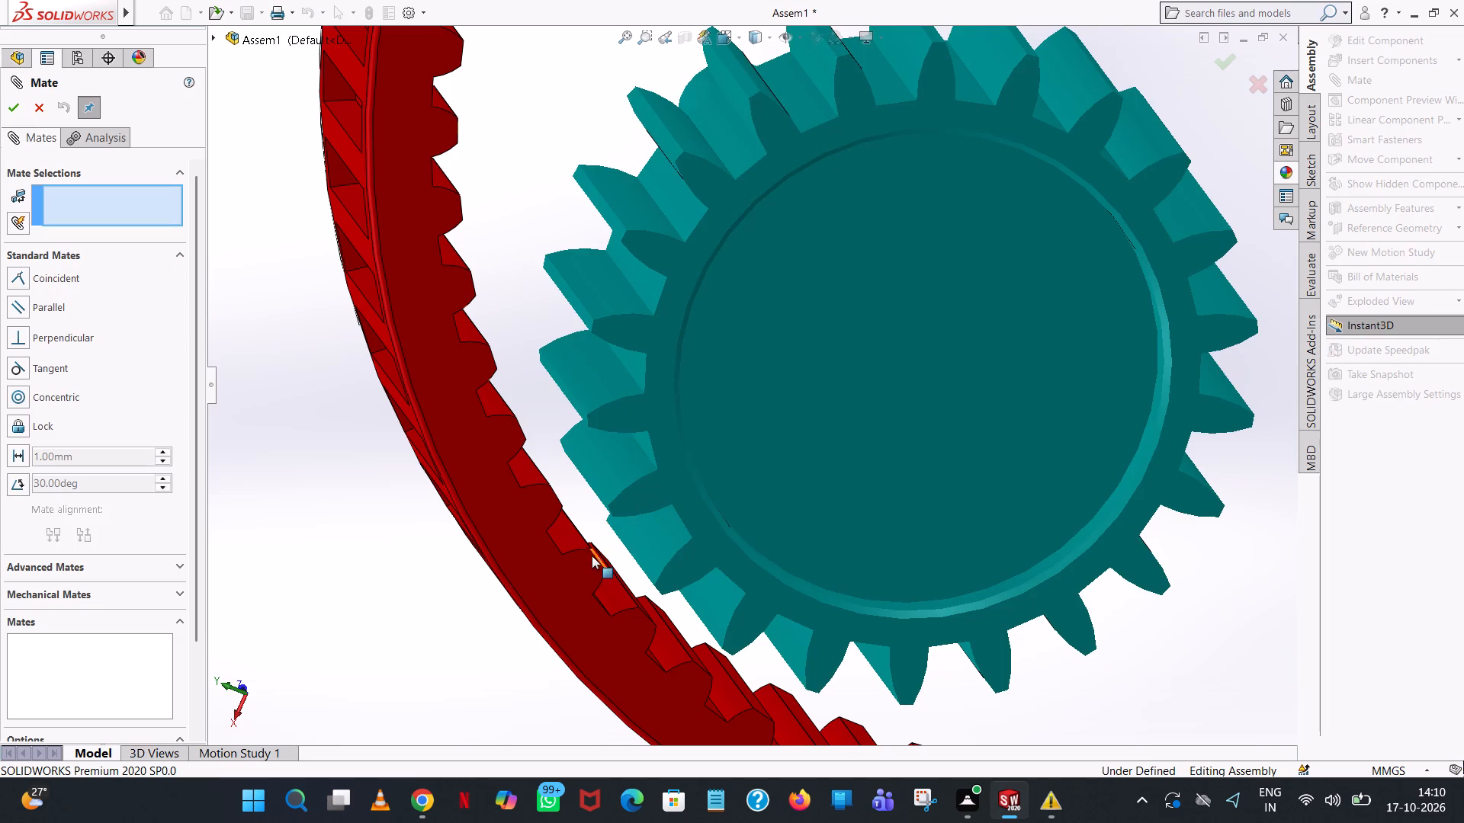
{"action": "middle_click_drag", "start_coordinate": [617, 538], "coordinate": [594, 515]}
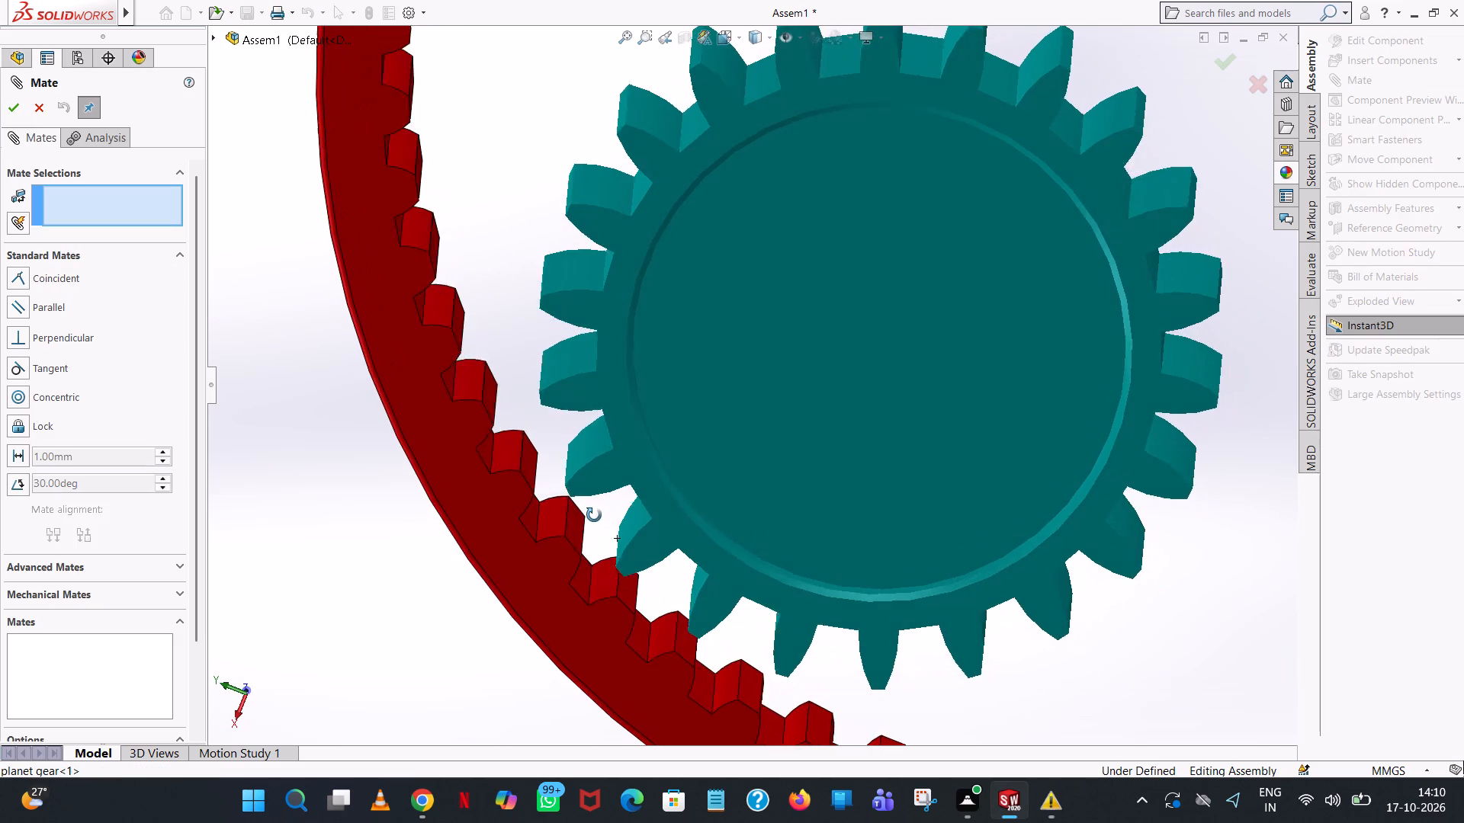
{"action": "middle_click_drag", "start_coordinate": [594, 515], "coordinate": [590, 500]}
{"action": "scroll", "coordinate": [590, 492], "scroll_direction": "down", "scroll_amount": 1}
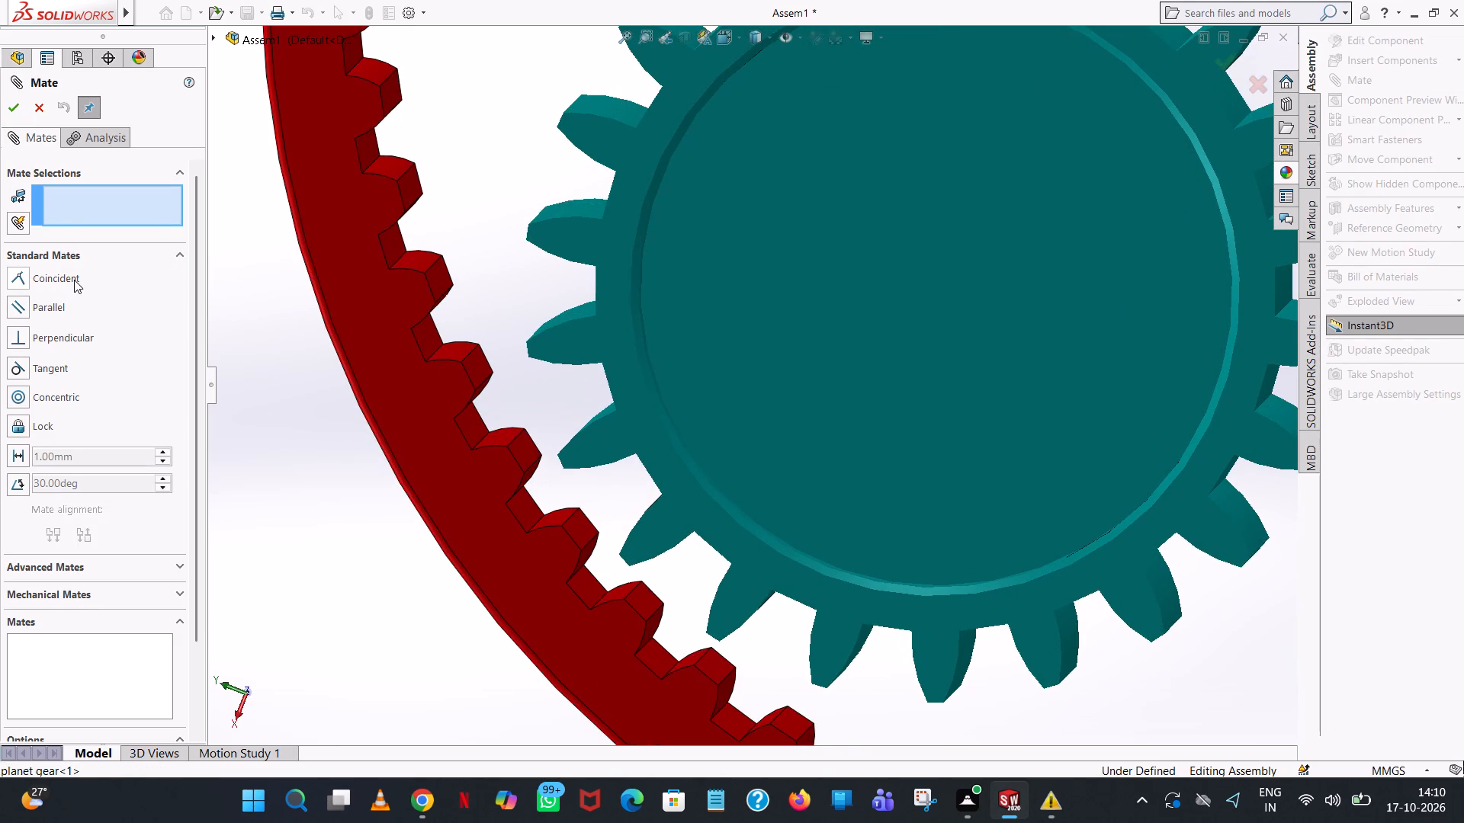
{"action": "left_click", "coordinate": [72, 278]}
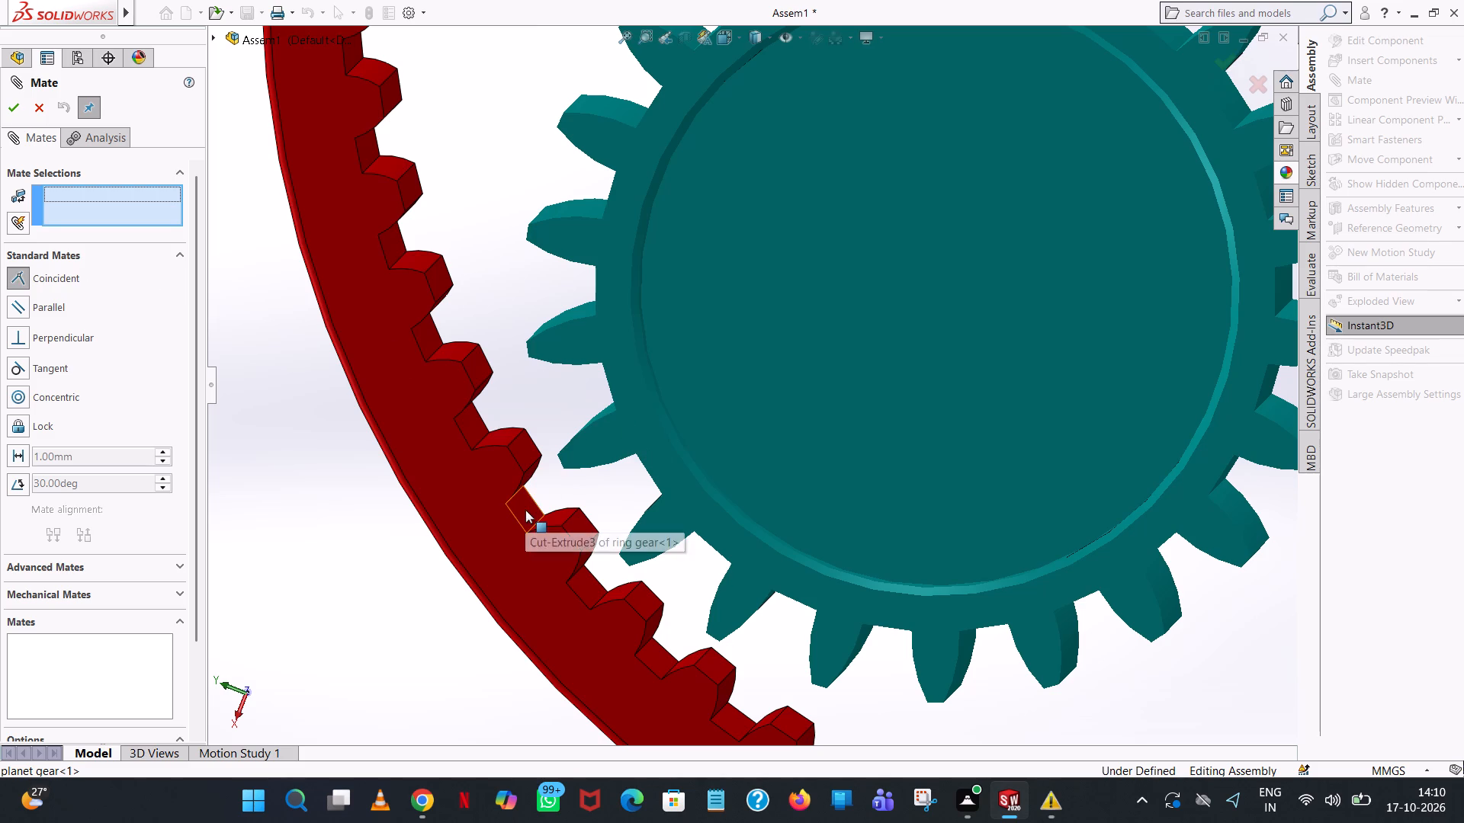
{"action": "left_click", "coordinate": [525, 510]}
{"action": "middle_click_drag", "start_coordinate": [605, 471], "coordinate": [634, 453]}
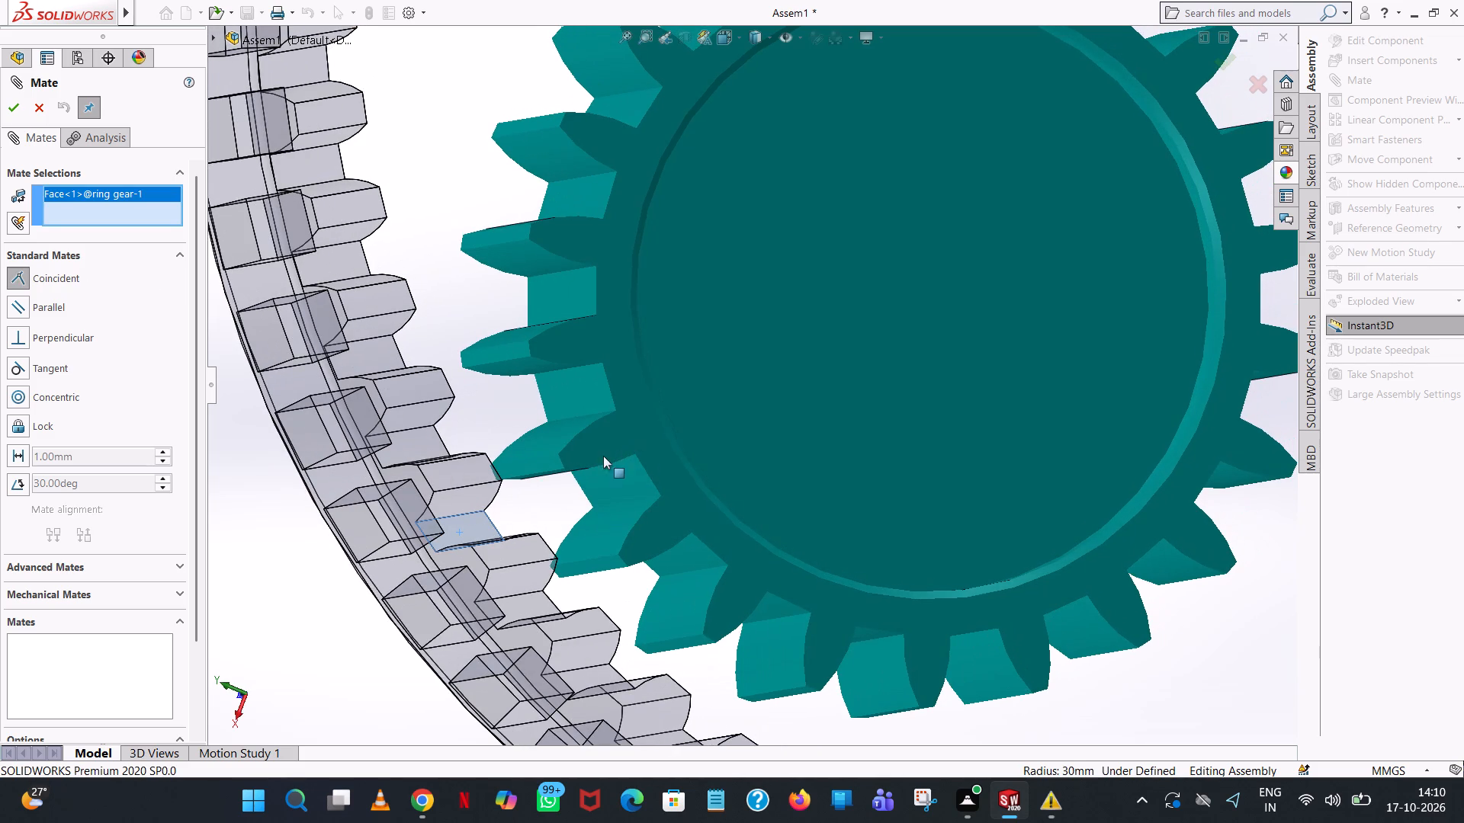
{"action": "left_click", "coordinate": [545, 461]}
{"action": "left_click", "coordinate": [554, 456]}
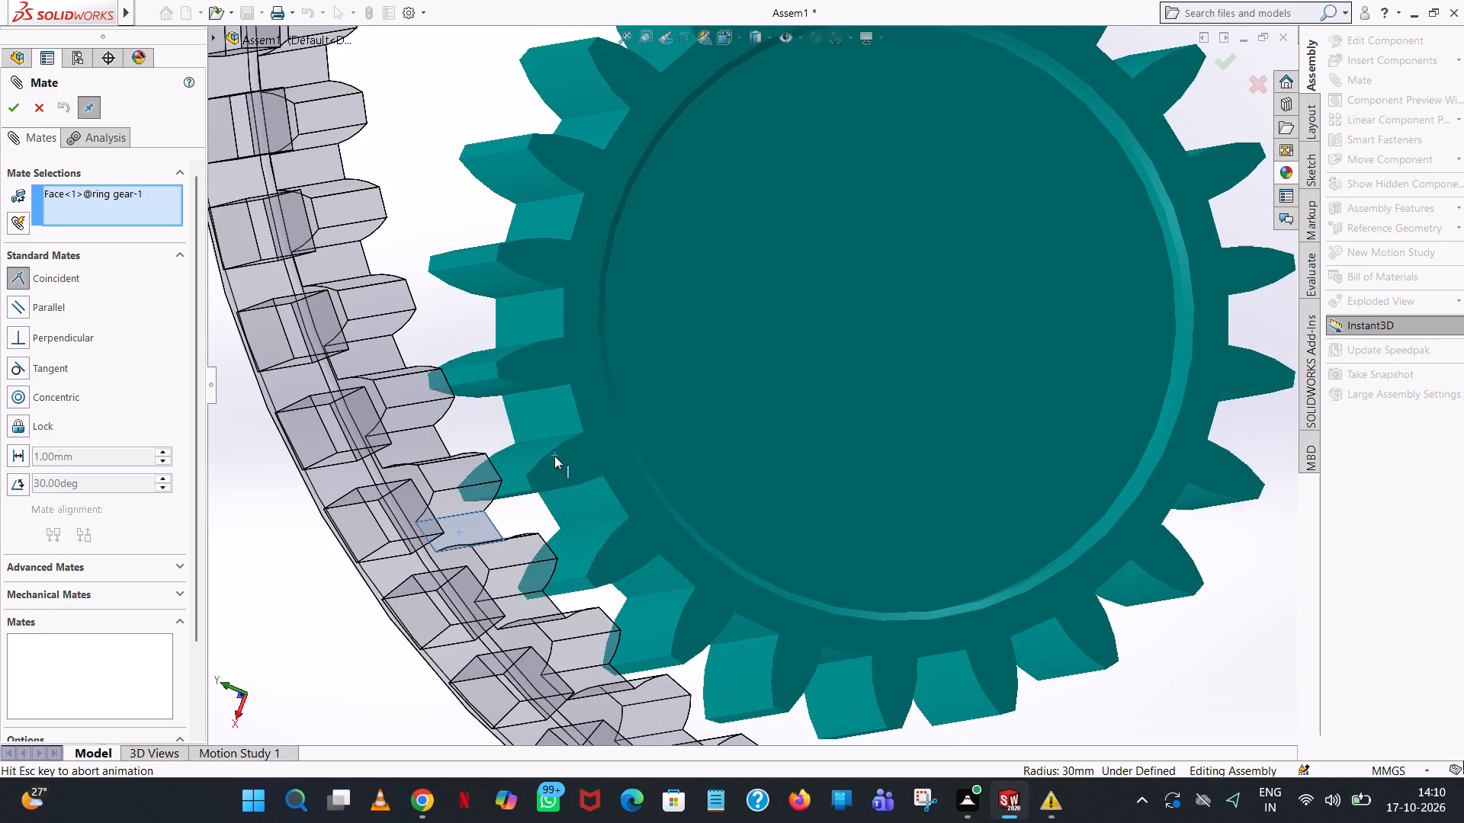
{"action": "left_click", "coordinate": [535, 480]}
Move planet gear<1> around against the ring gear's inner teeth, viewed from both sides, to test the new coincident mate.
{"action": "middle_click_drag", "start_coordinate": [605, 466], "coordinate": [573, 495]}
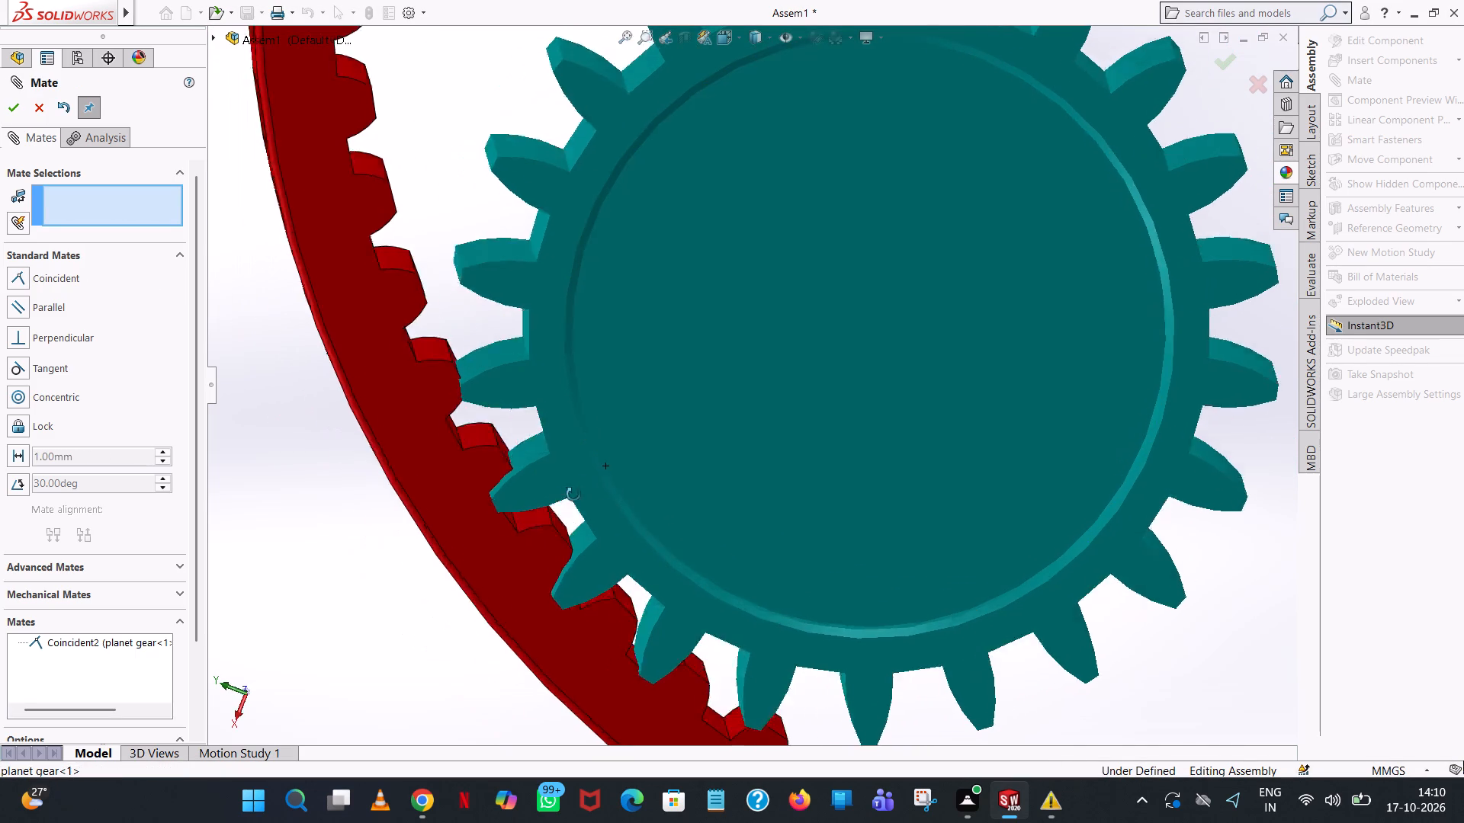
{"action": "middle_click_drag", "start_coordinate": [573, 495], "coordinate": [568, 497]}
{"action": "left_click_drag", "start_coordinate": [571, 497], "coordinate": [599, 480]}
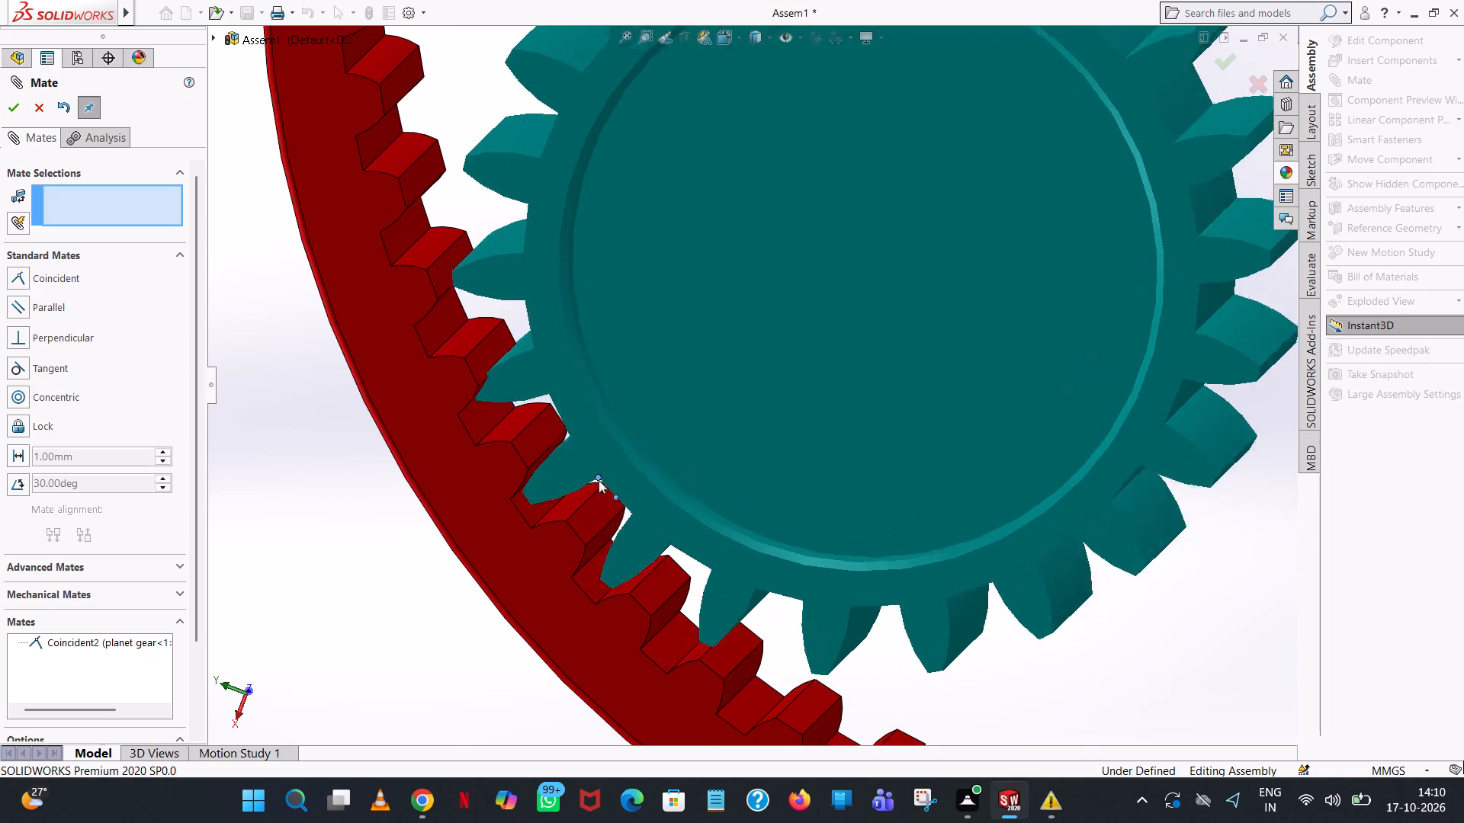
{"action": "left_click_drag", "start_coordinate": [599, 480], "coordinate": [595, 483]}
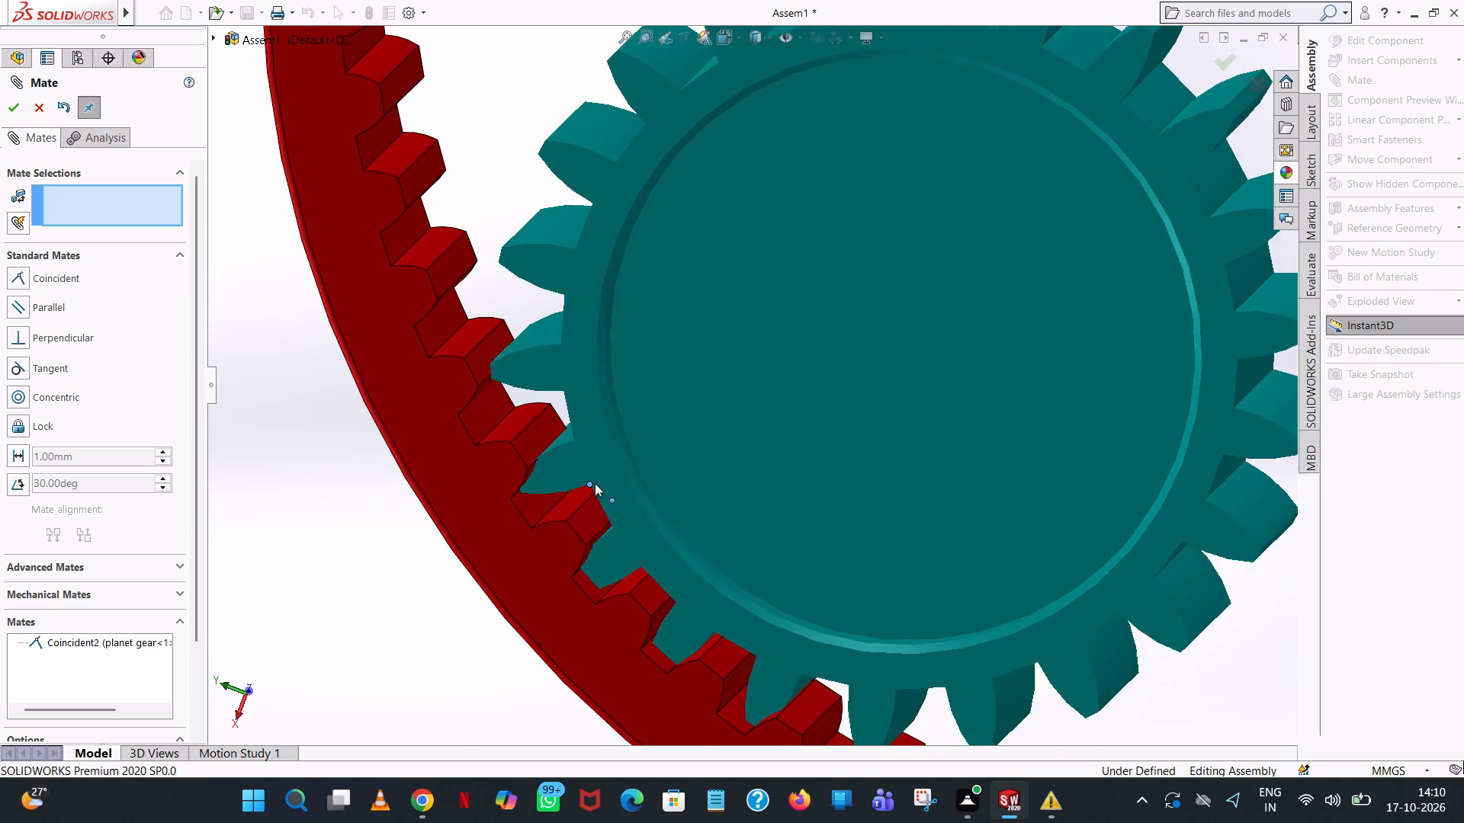
{"action": "left_click_drag", "start_coordinate": [595, 483], "coordinate": [607, 489]}
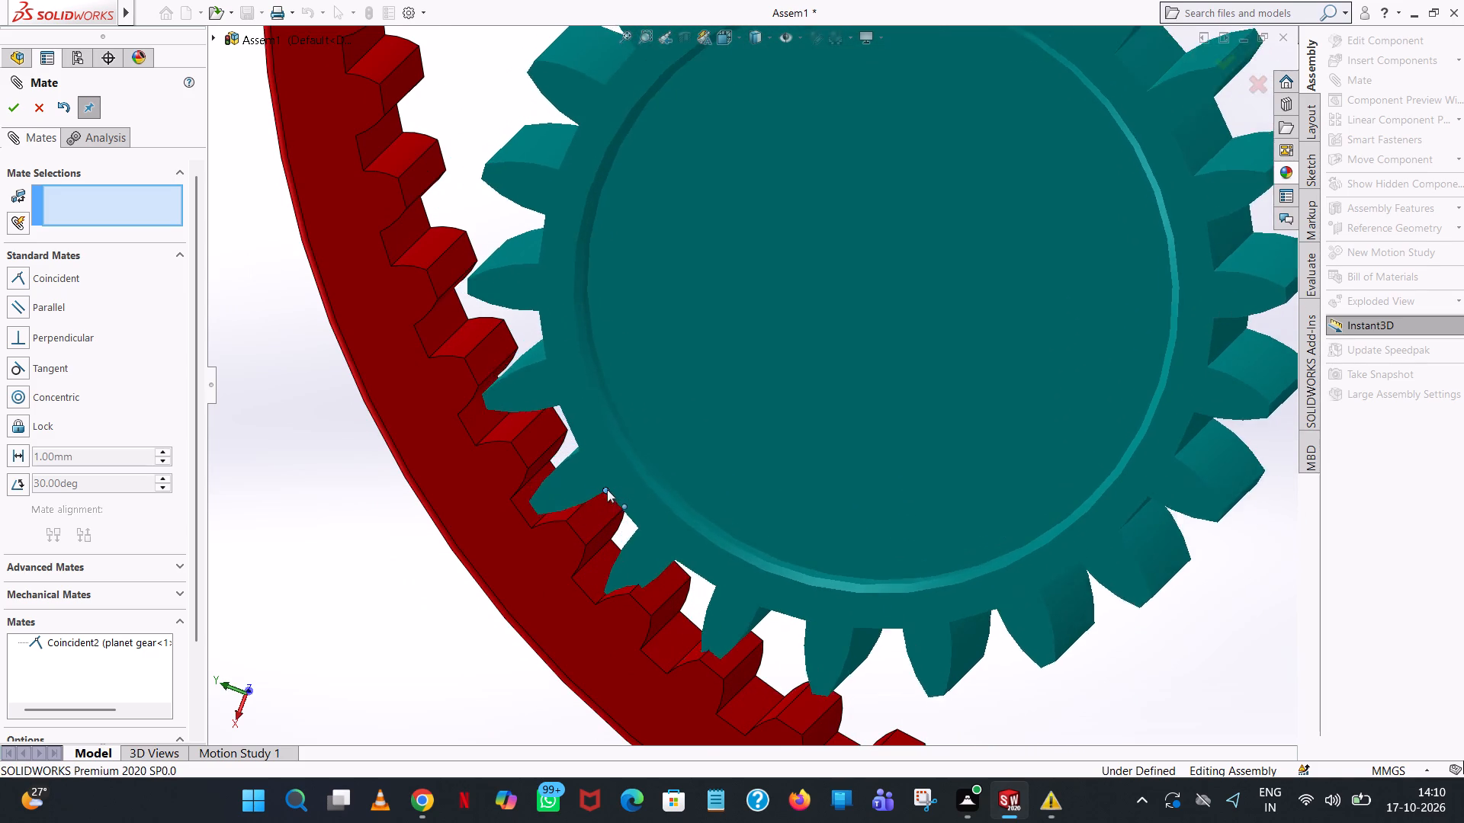
{"action": "left_click_drag", "start_coordinate": [607, 489], "coordinate": [640, 494]}
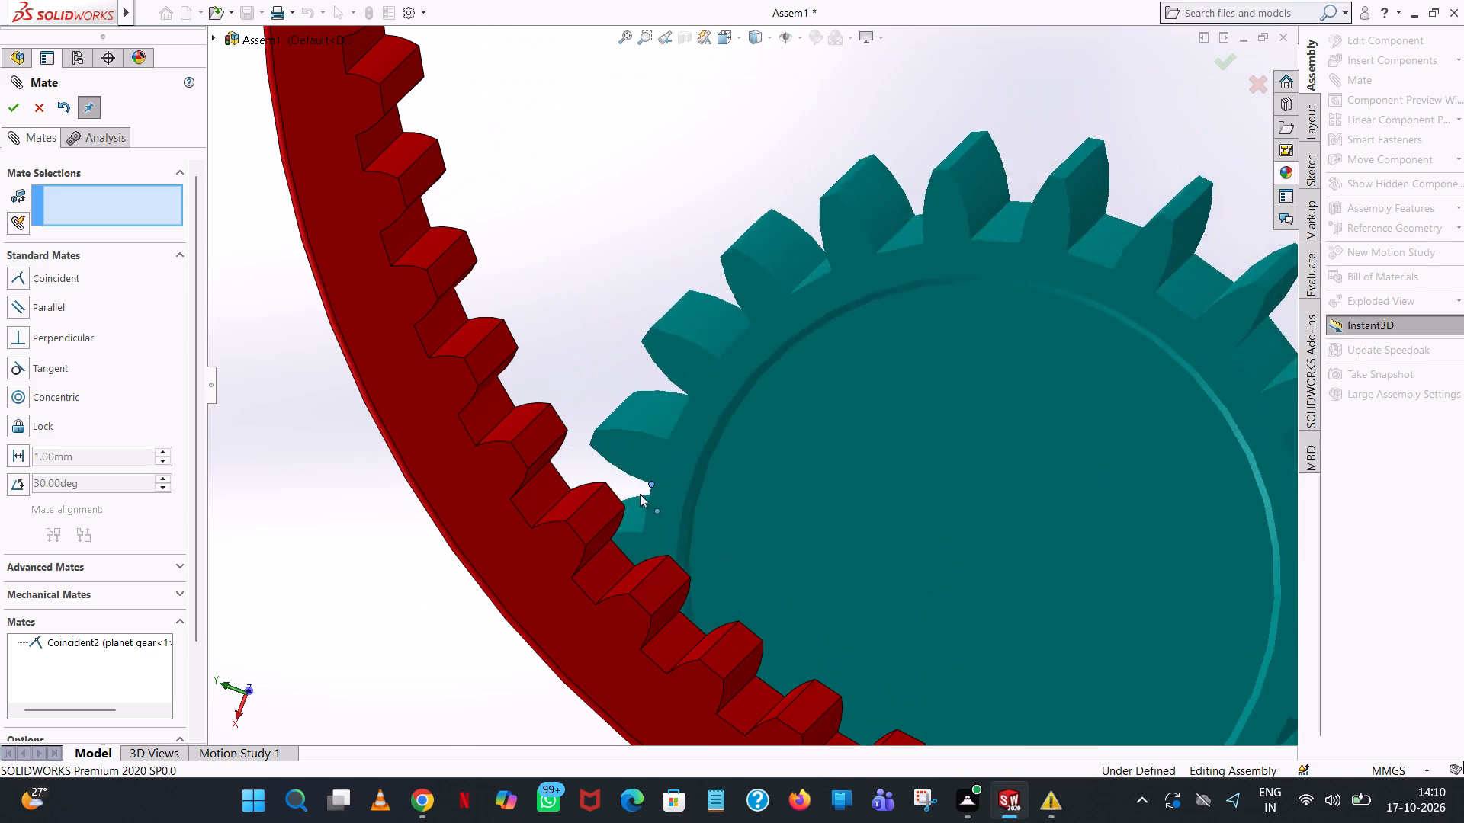
{"action": "left_click_drag", "start_coordinate": [640, 494], "coordinate": [634, 432]}
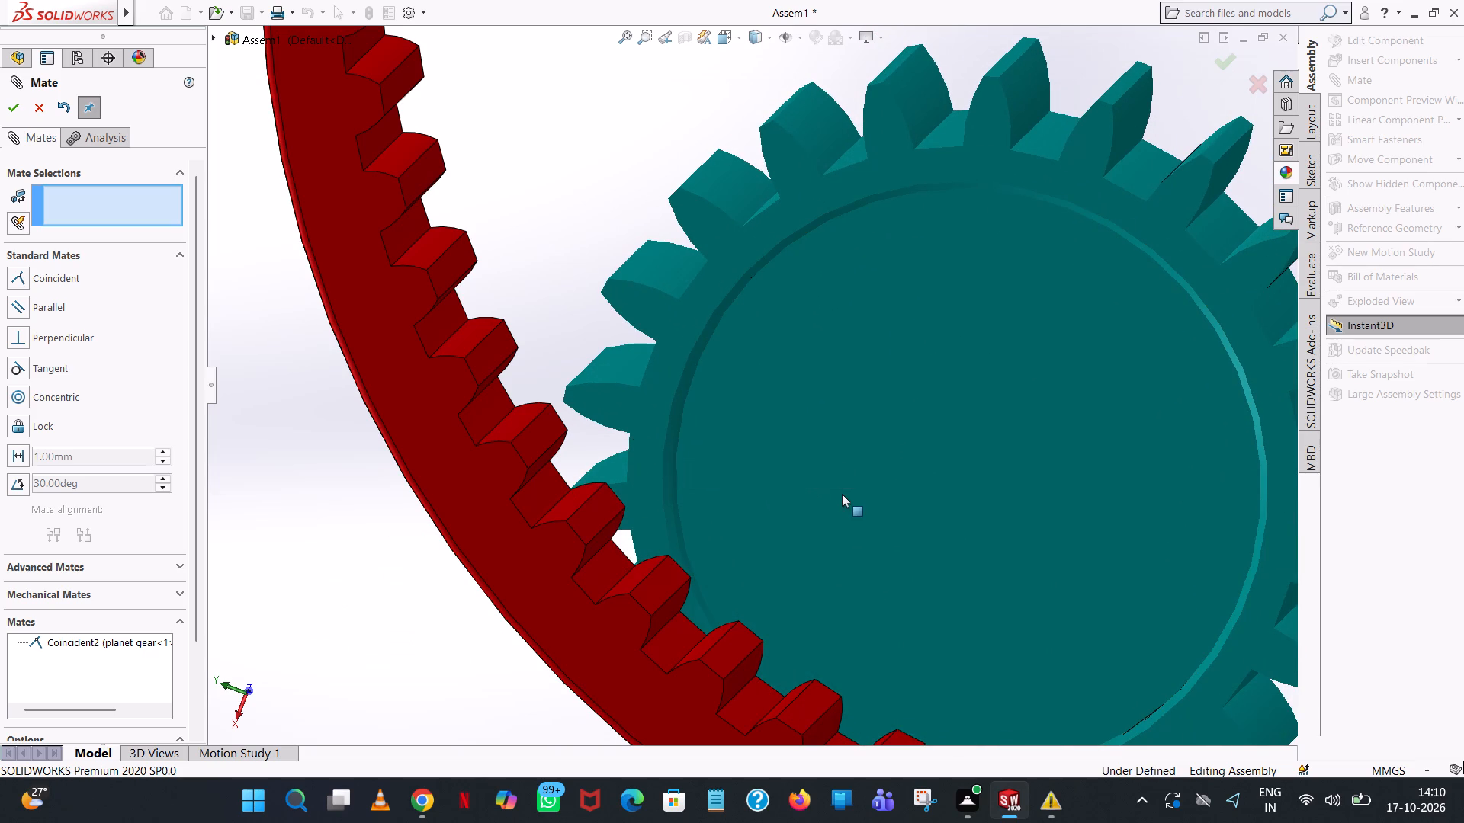
{"action": "middle_click_drag", "start_coordinate": [852, 485], "coordinate": [1122, 504]}
{"action": "scroll", "coordinate": [865, 473], "scroll_direction": "up", "scroll_amount": 1}
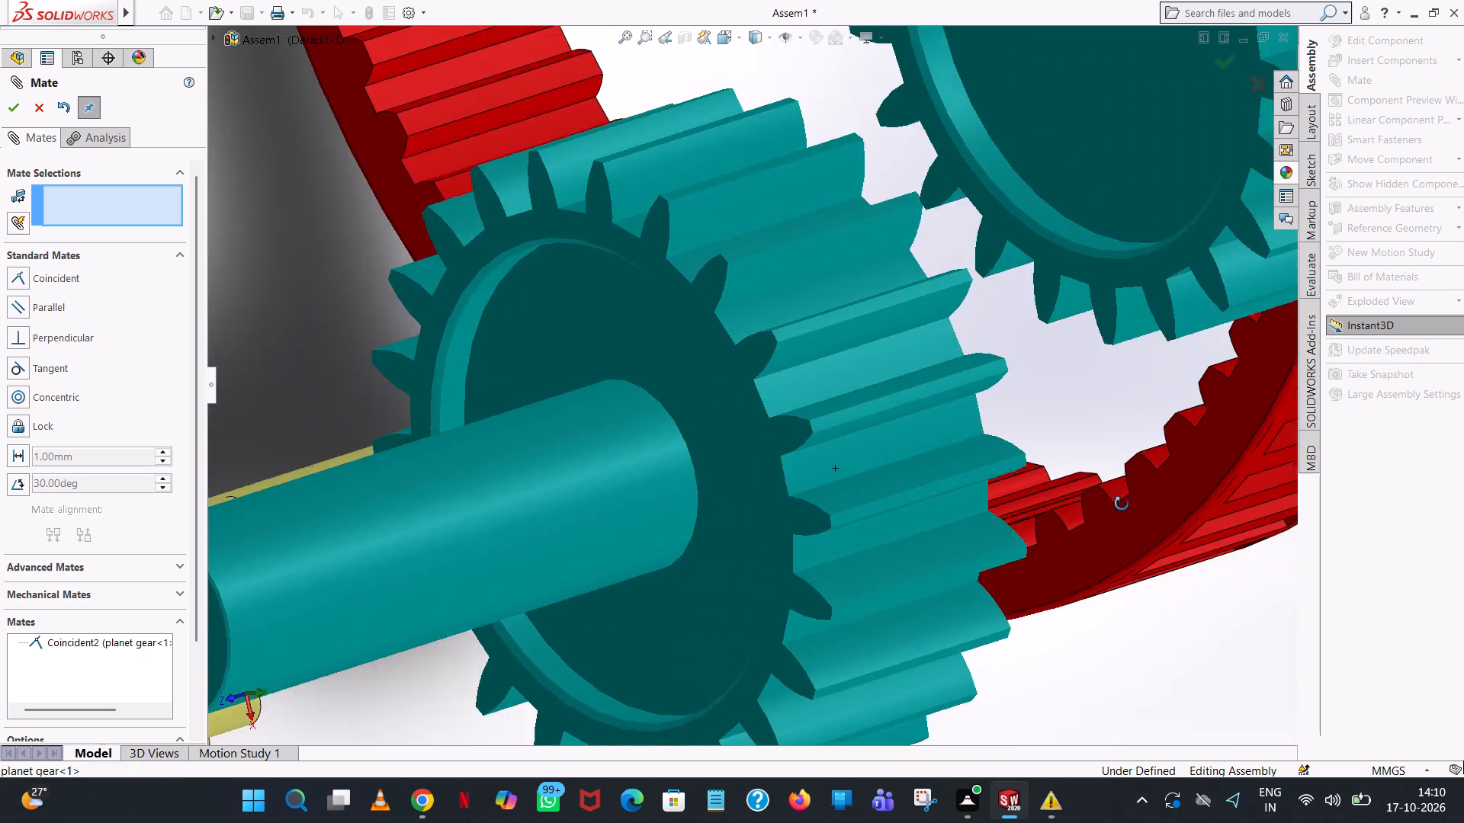
{"action": "middle_click_drag", "start_coordinate": [1122, 504], "coordinate": [1199, 444]}
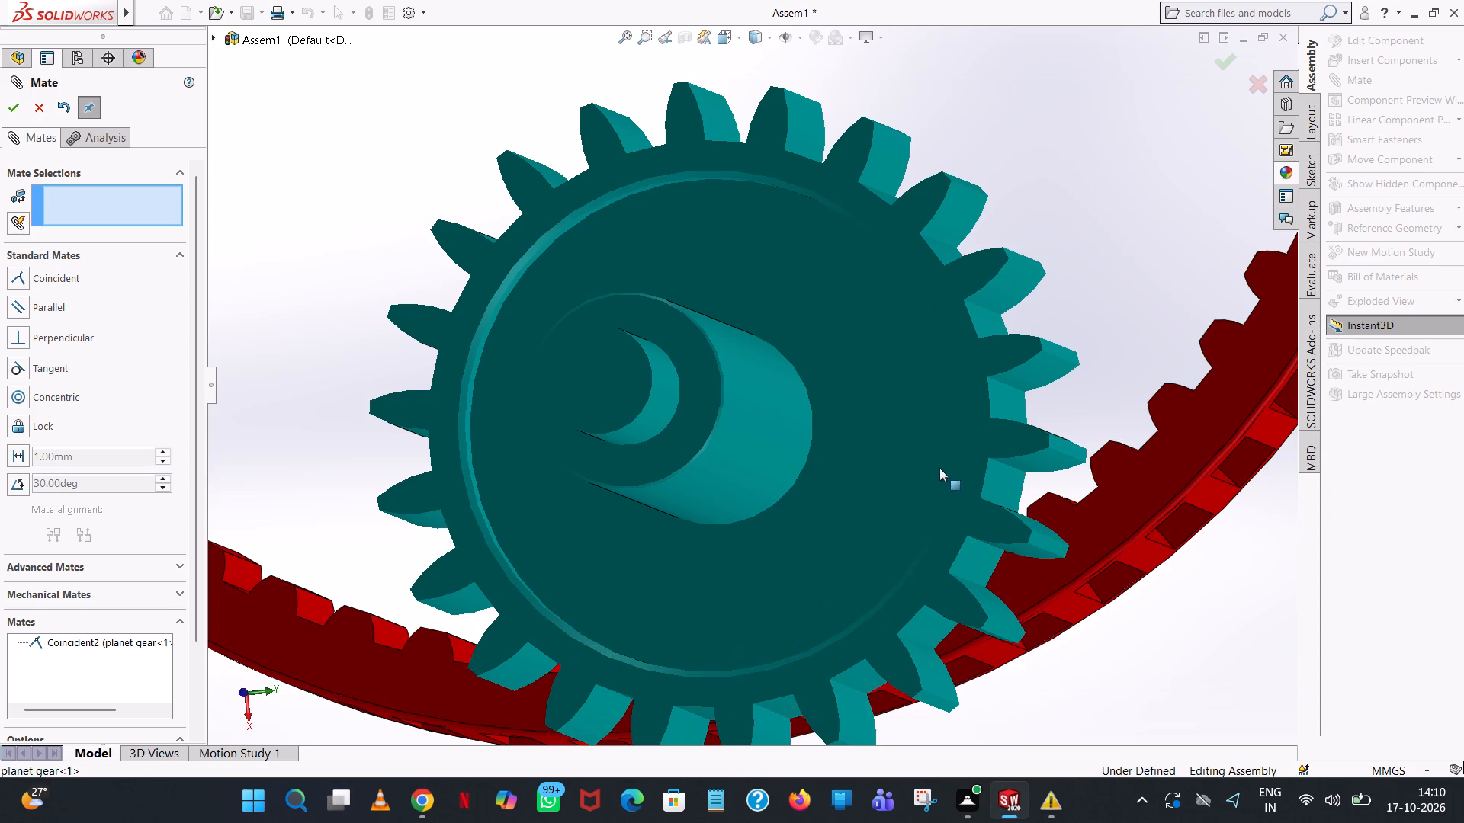
{"action": "left_click_drag", "start_coordinate": [974, 449], "coordinate": [1120, 69]}
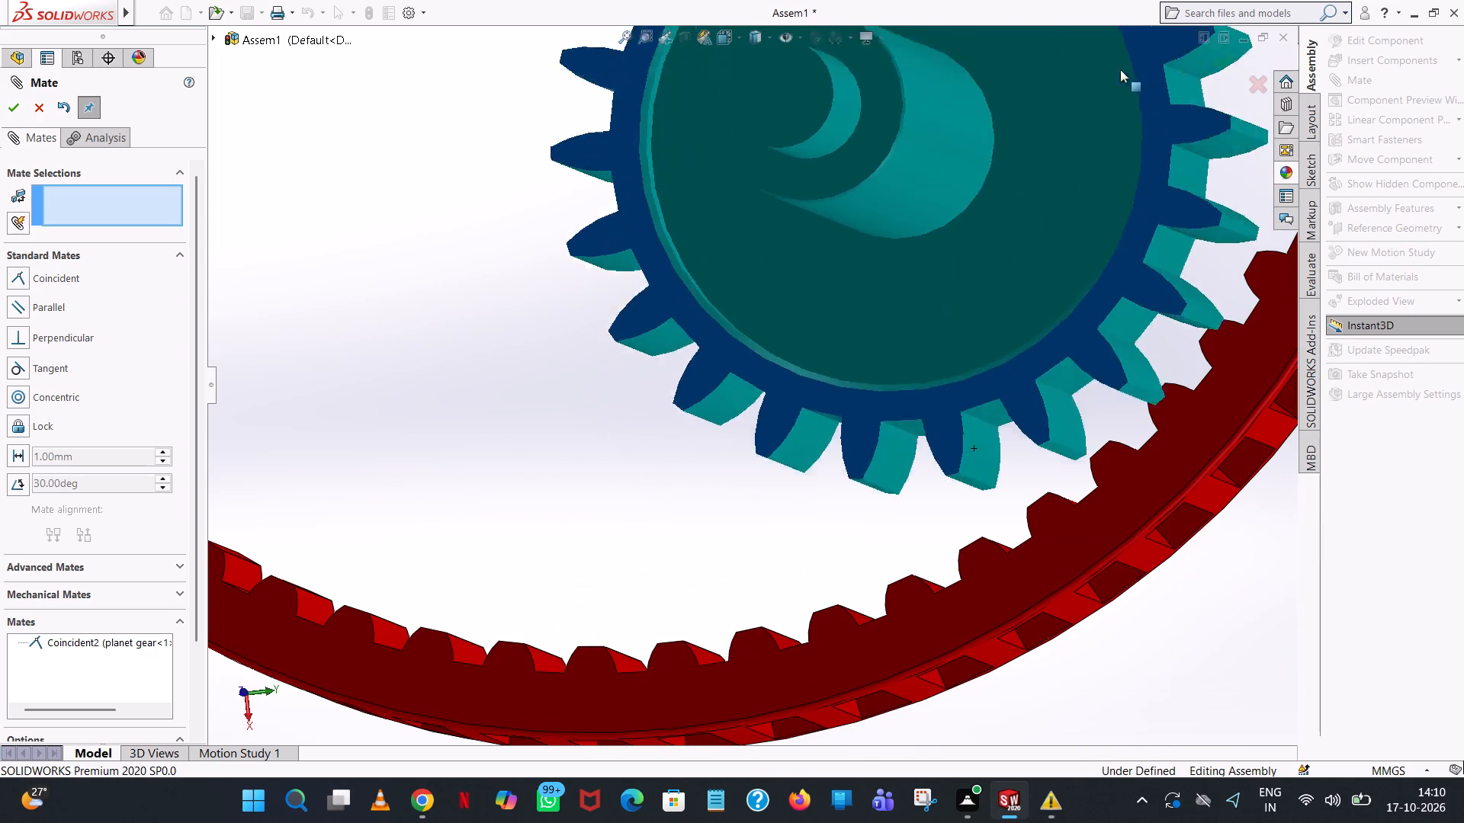
{"action": "left_click_drag", "start_coordinate": [1120, 69], "coordinate": [1125, 183]}
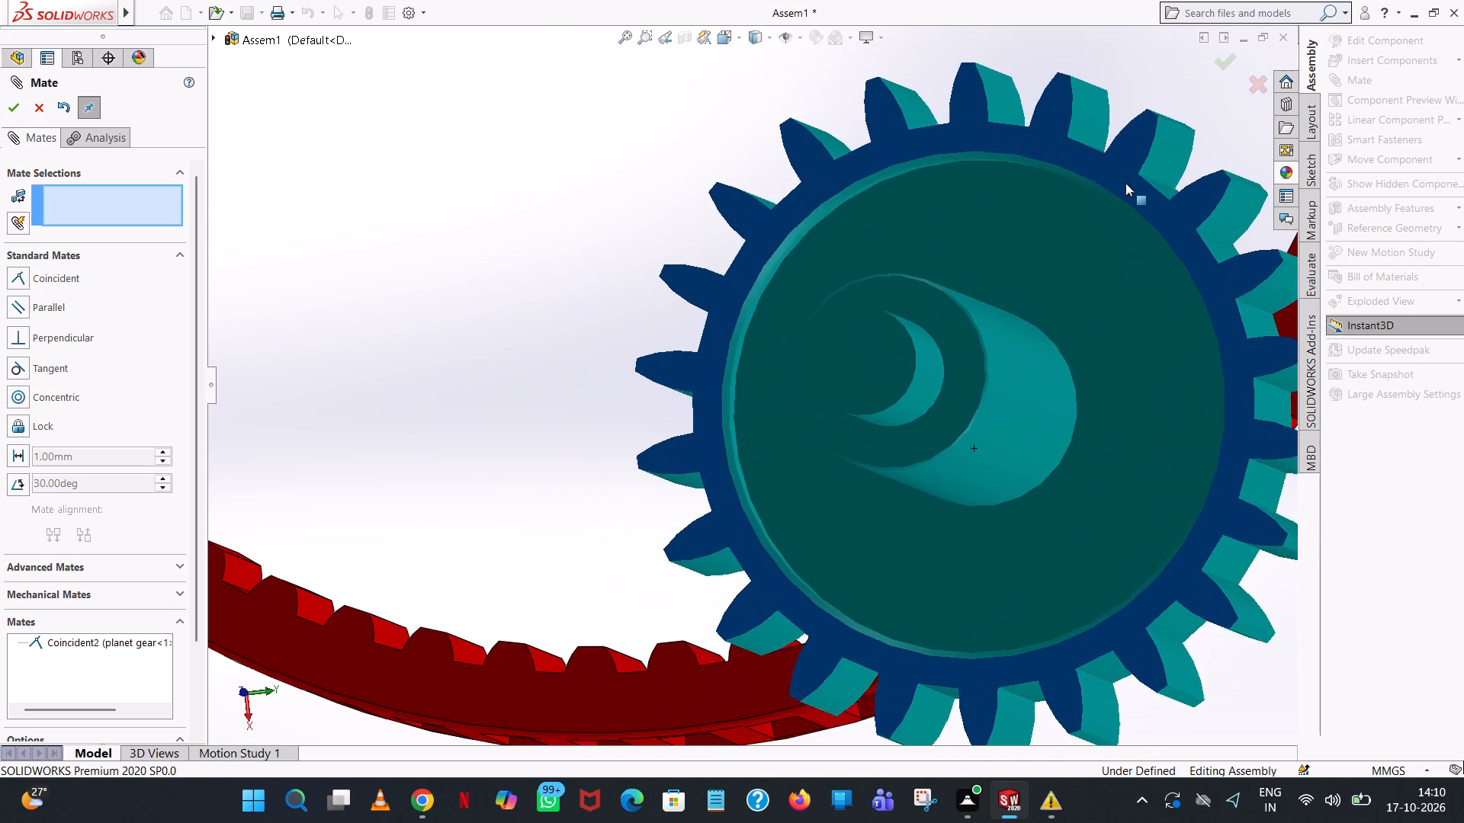
{"action": "left_click_drag", "start_coordinate": [1125, 183], "coordinate": [1107, 165]}
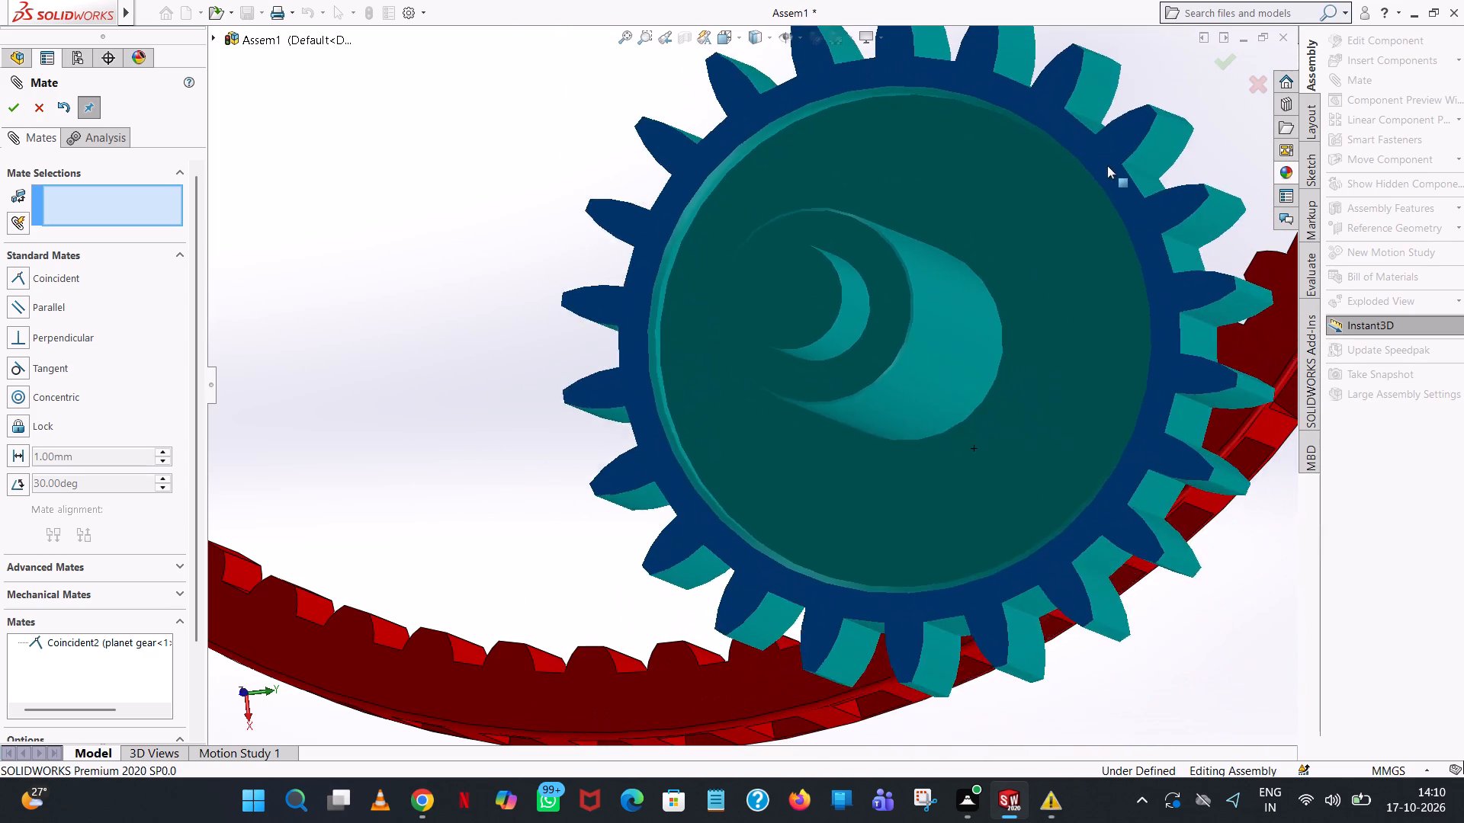
{"action": "left_click_drag", "start_coordinate": [1107, 165], "coordinate": [1132, 182]}
Move planet gear<1> inside the ring gear's opening and slide it axially into line with the ring.
{"action": "middle_click_drag", "start_coordinate": [1129, 192], "coordinate": [831, 274]}
{"action": "scroll", "coordinate": [862, 206], "scroll_direction": "up", "scroll_amount": 1}
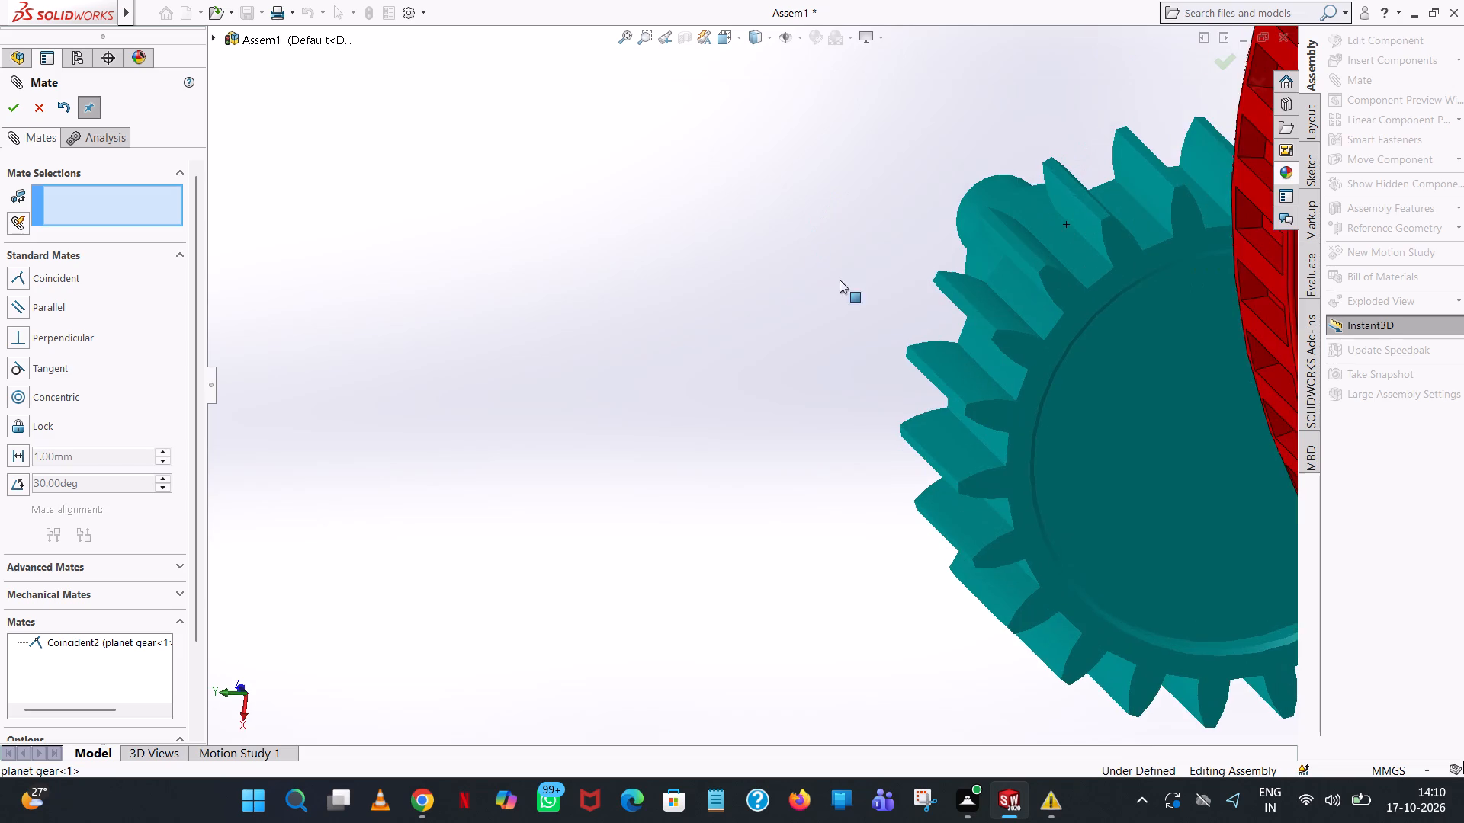
{"action": "scroll", "coordinate": [854, 294], "scroll_direction": "up", "scroll_amount": 7}
{"action": "scroll", "coordinate": [1056, 360], "scroll_direction": "up", "scroll_amount": 4}
{"action": "scroll", "coordinate": [1020, 360], "scroll_direction": "down", "scroll_amount": 3}
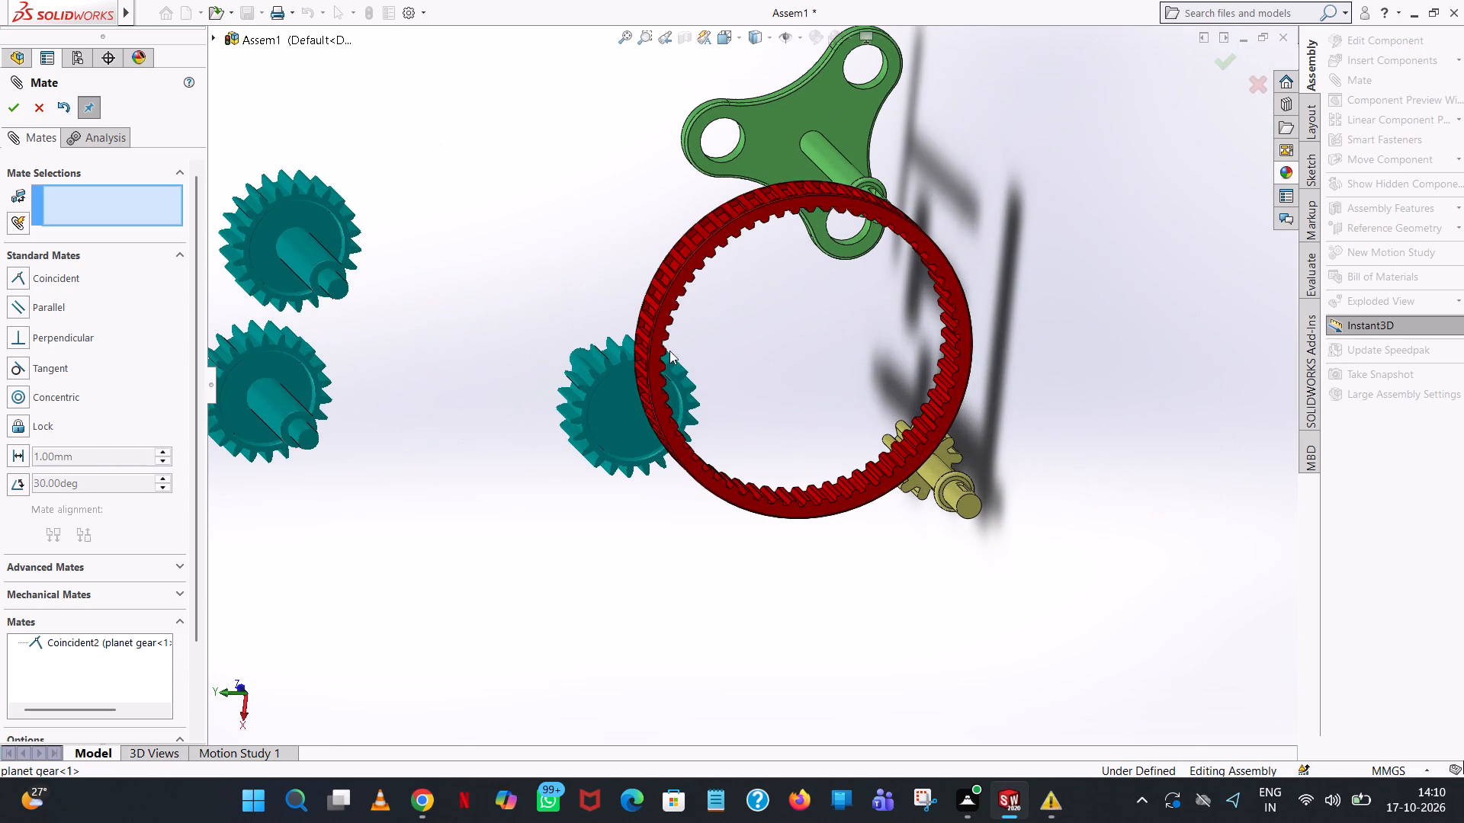
{"action": "left_click_drag", "start_coordinate": [675, 401], "coordinate": [803, 398]}
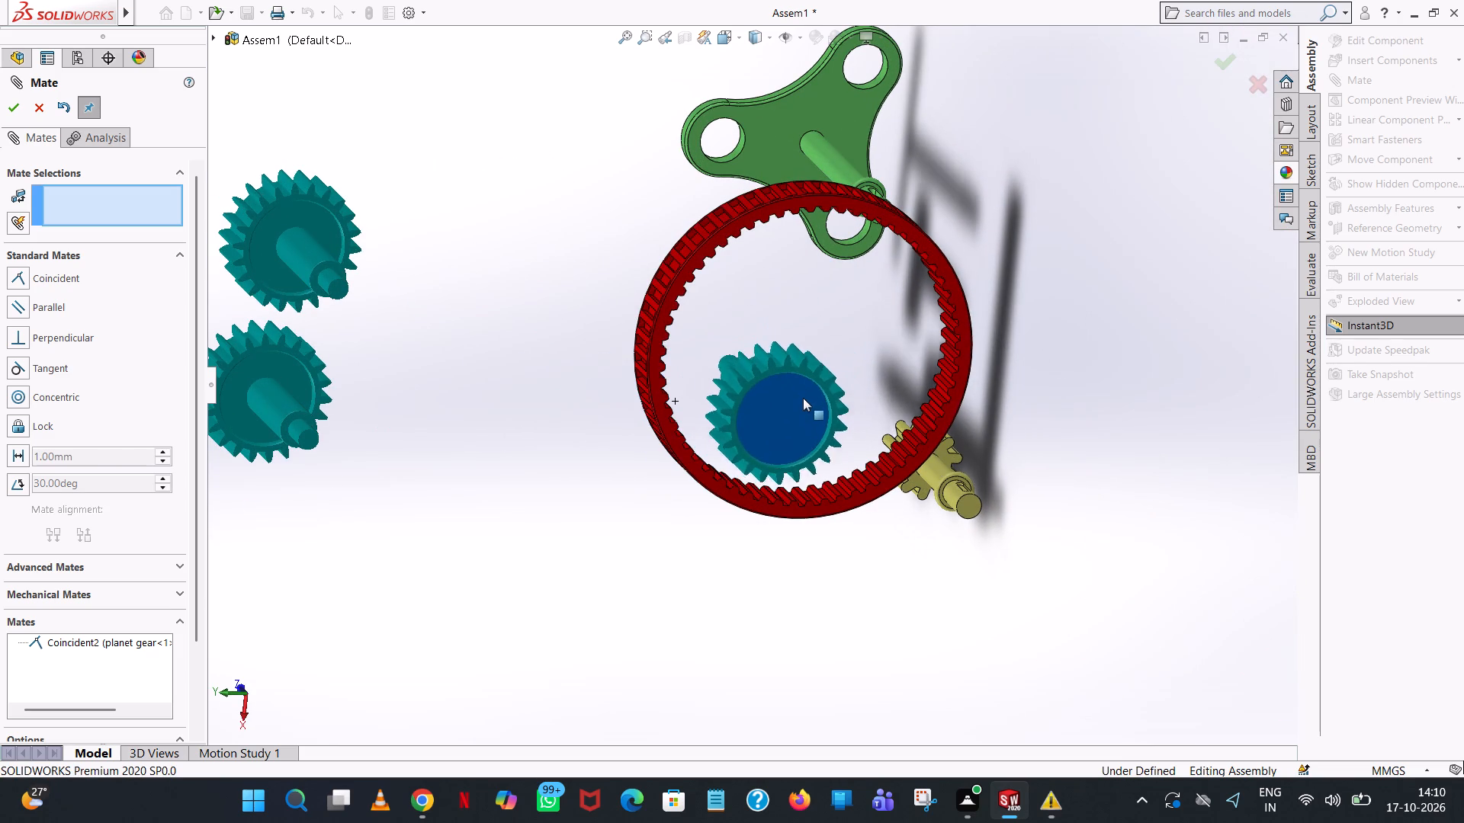
{"action": "left_click_drag", "start_coordinate": [803, 398], "coordinate": [808, 405]}
{"action": "middle_click_drag", "start_coordinate": [840, 387], "coordinate": [989, 361]}
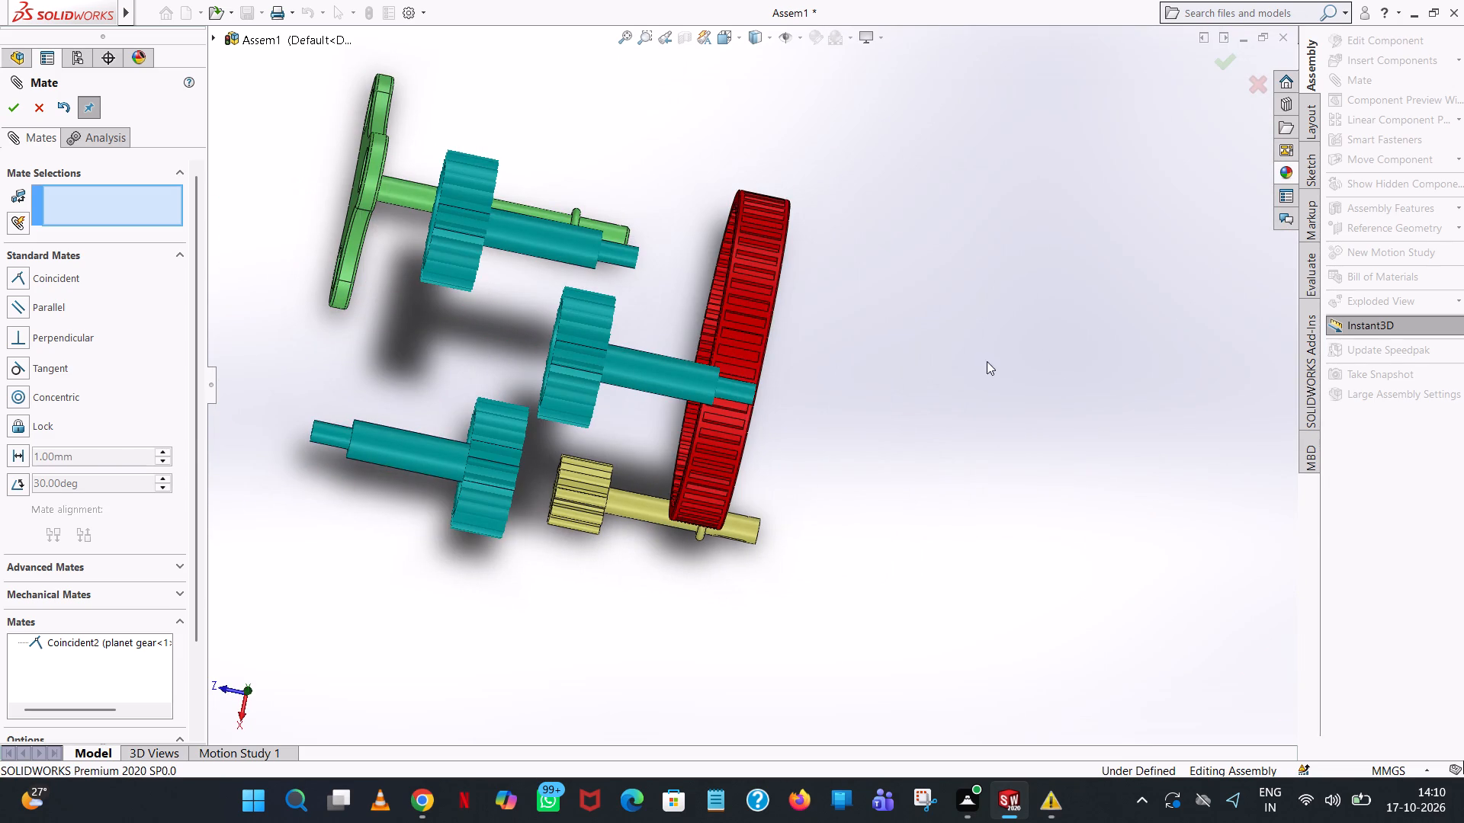
{"action": "left_click_drag", "start_coordinate": [451, 476], "coordinate": [698, 408]}
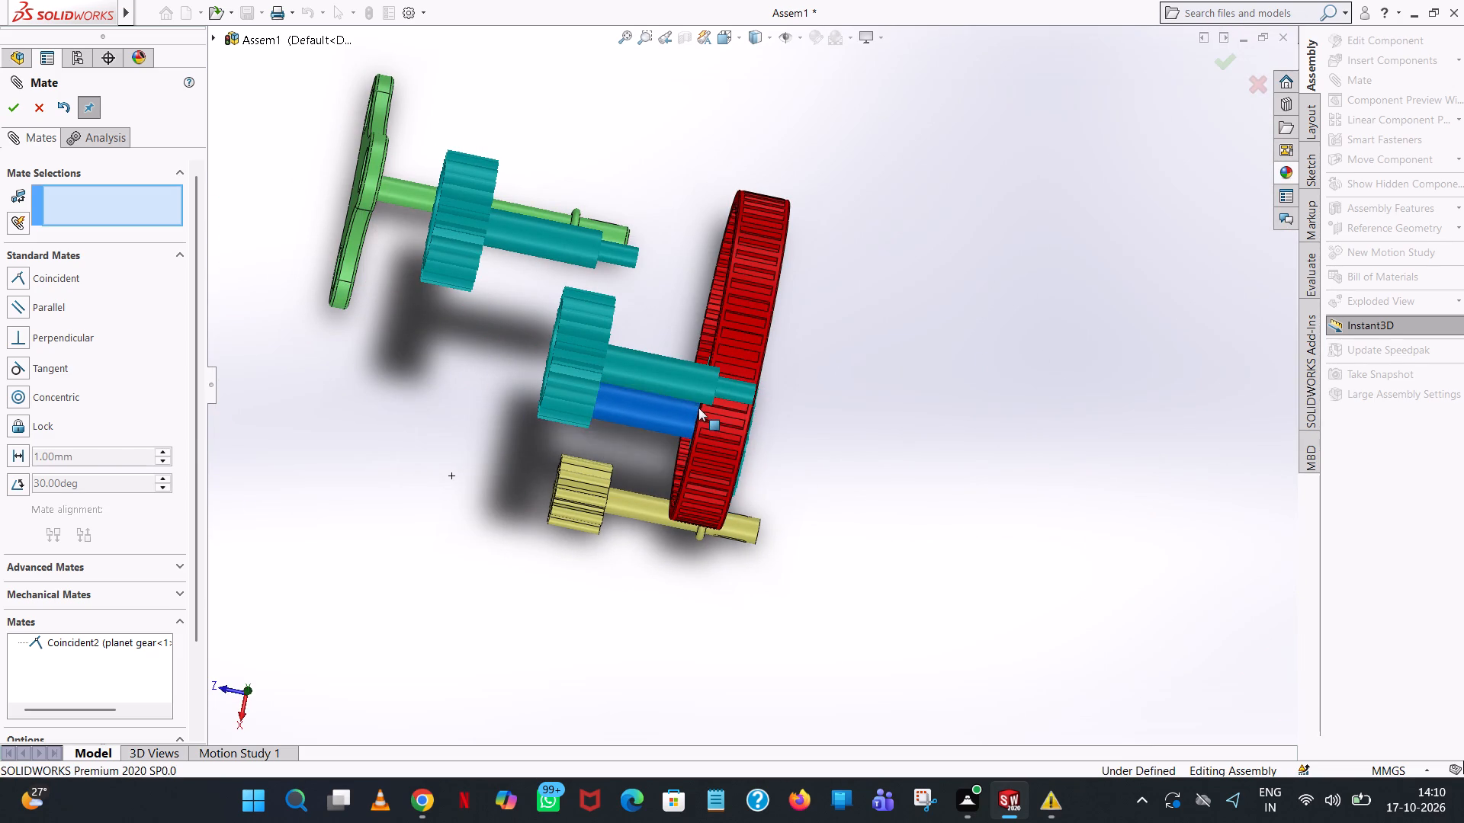
{"action": "left_click_drag", "start_coordinate": [698, 408], "coordinate": [698, 408]}
{"action": "middle_click_drag", "start_coordinate": [824, 401], "coordinate": [634, 395]}
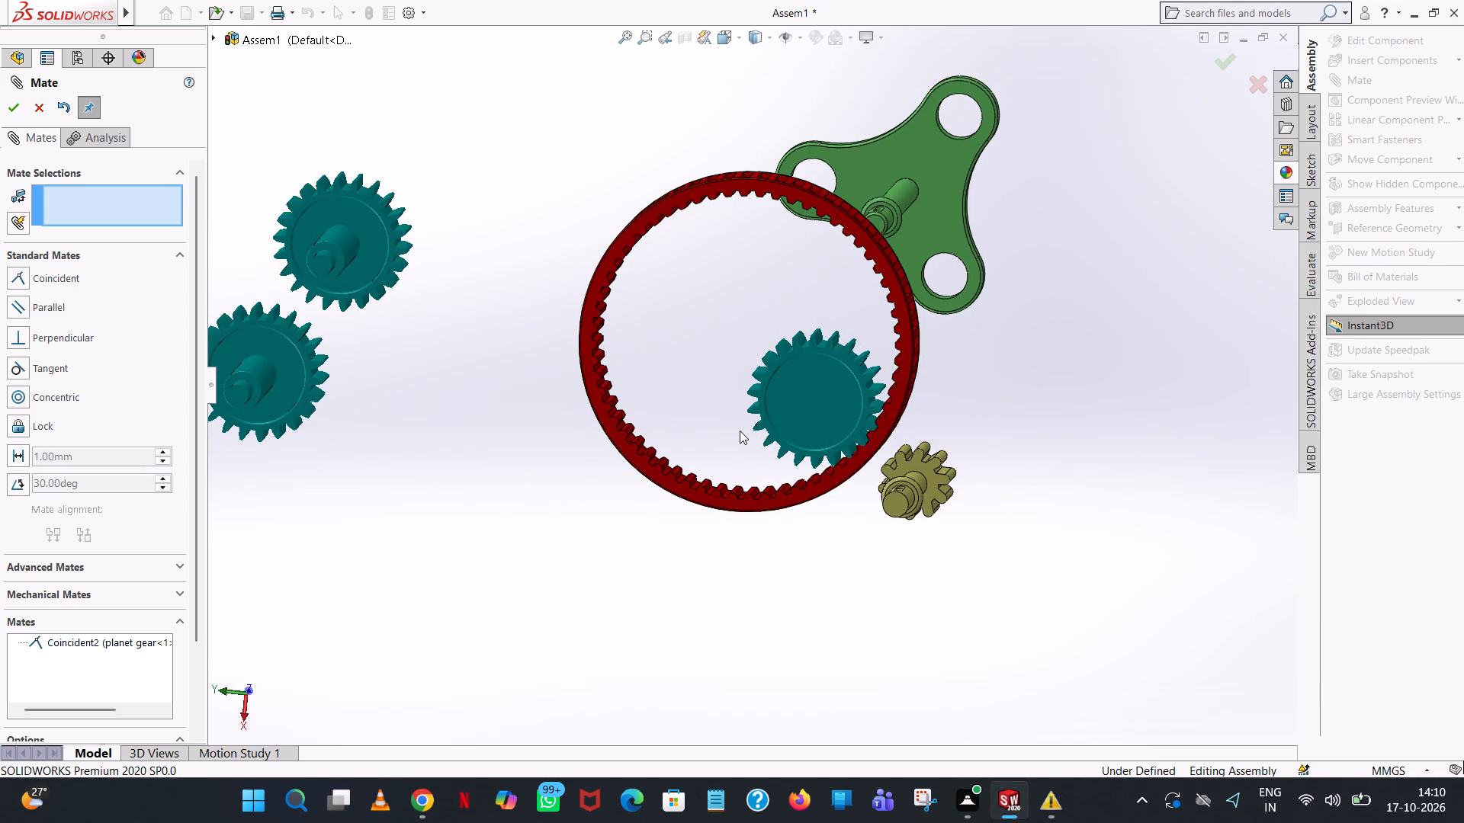
Add a tangent mate between a tooth edge of planet gear<1> and a tooth-gap face of the ring gear.
{"action": "scroll", "coordinate": [742, 431], "scroll_direction": "down", "scroll_amount": 8}
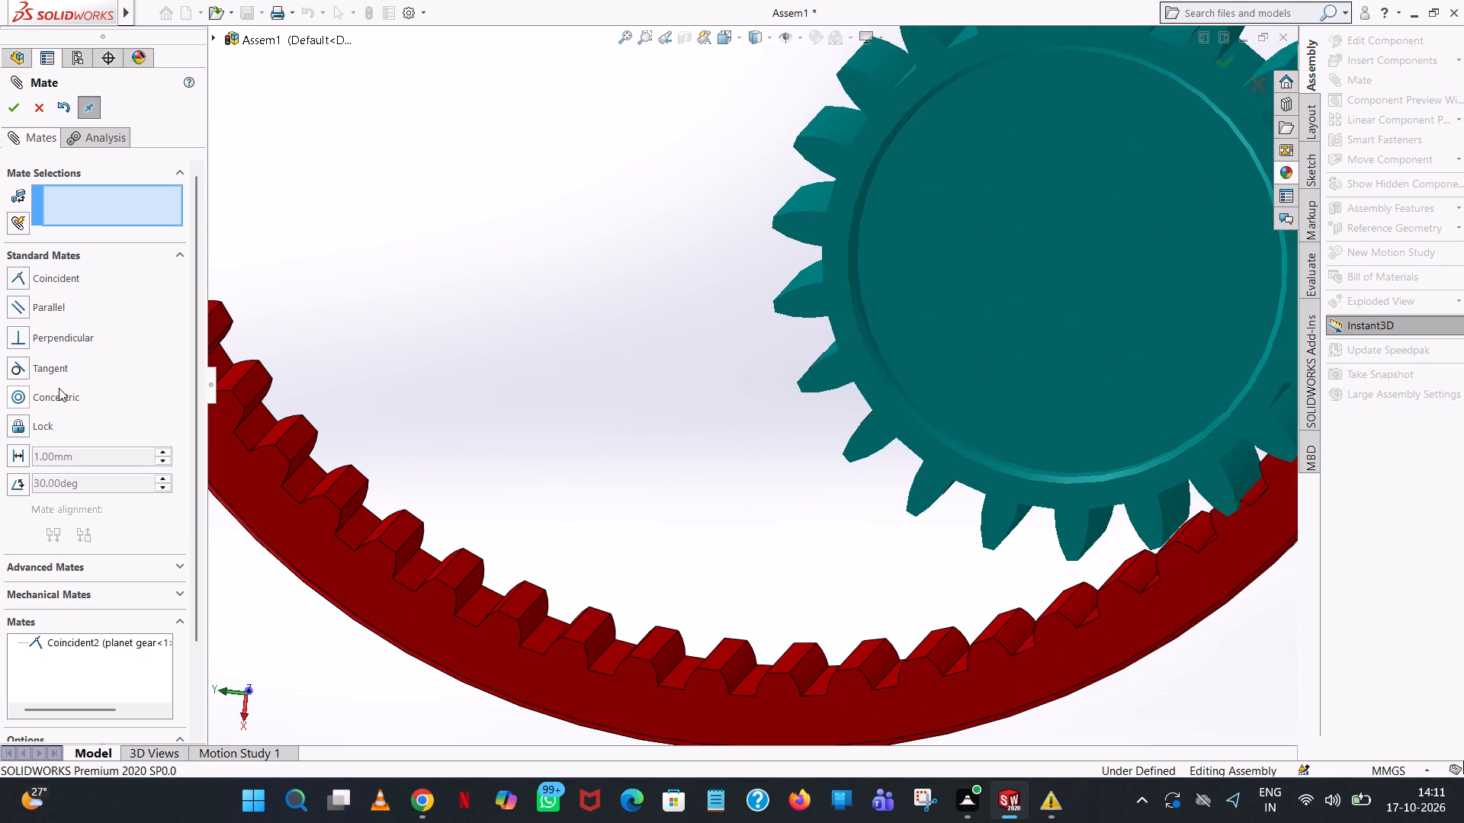
{"action": "left_click", "coordinate": [55, 370]}
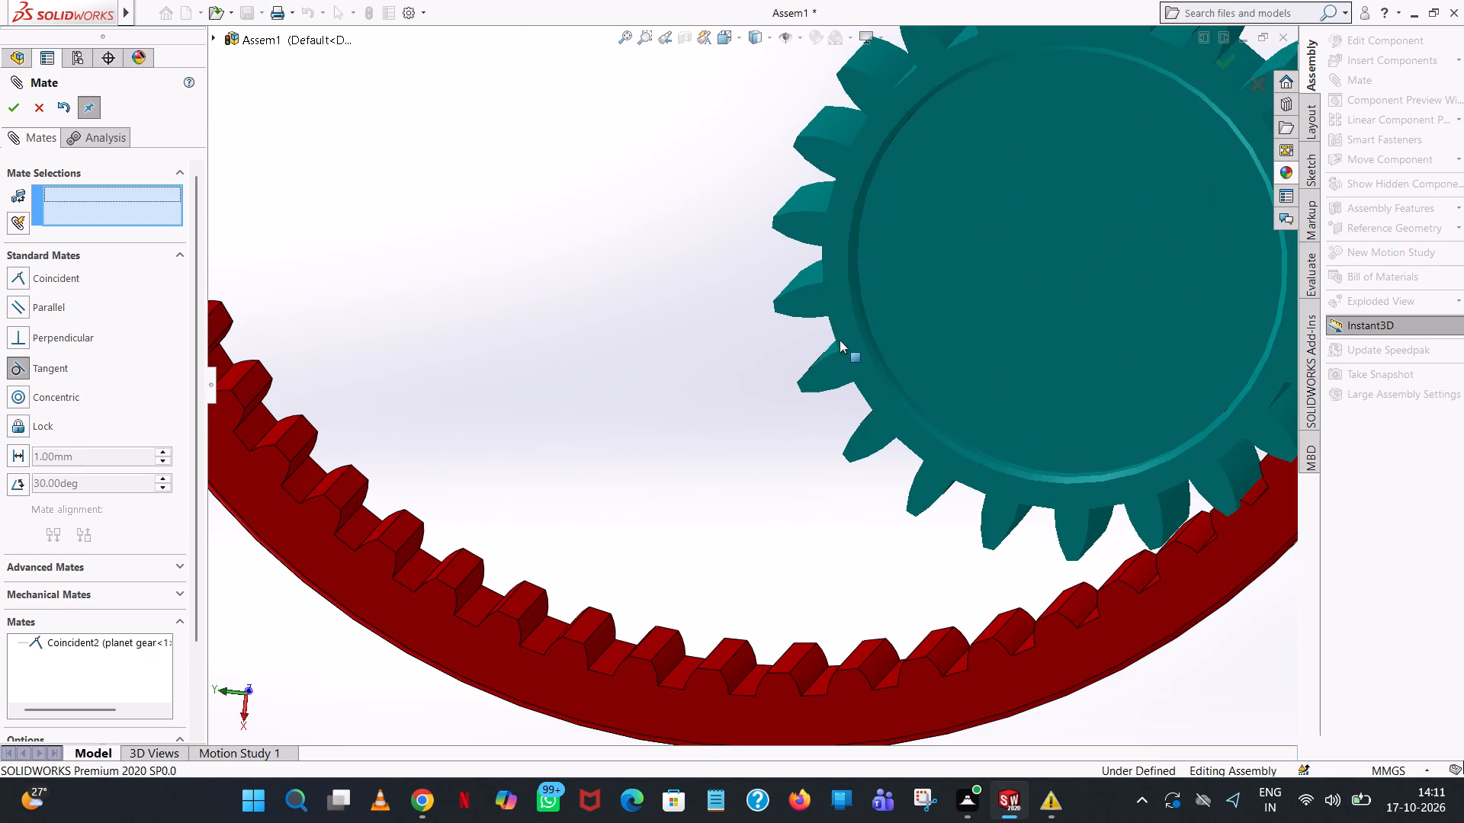
{"action": "middle_click_drag", "start_coordinate": [797, 319], "coordinate": [856, 349]}
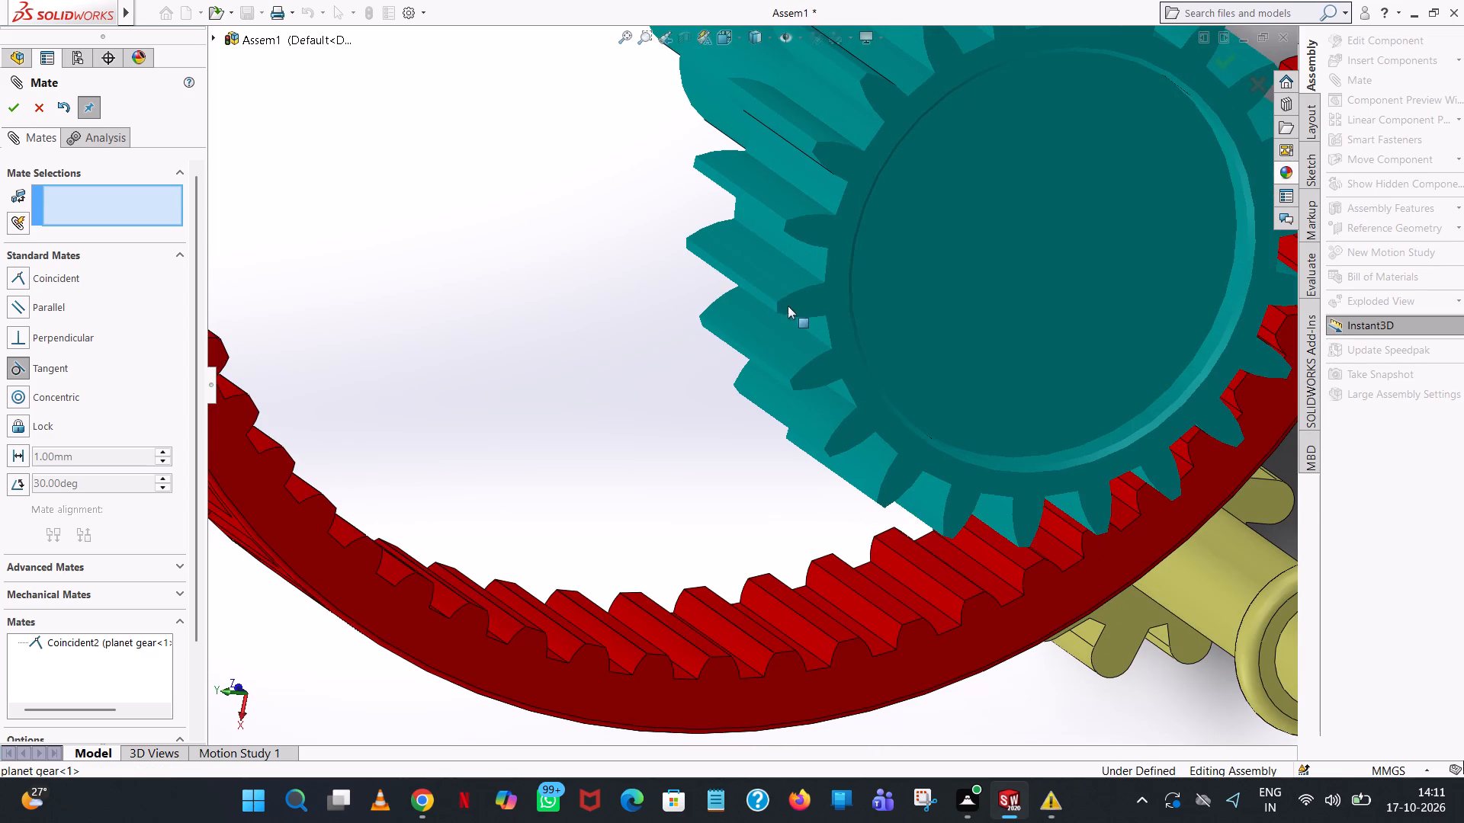
{"action": "left_click", "coordinate": [770, 295]}
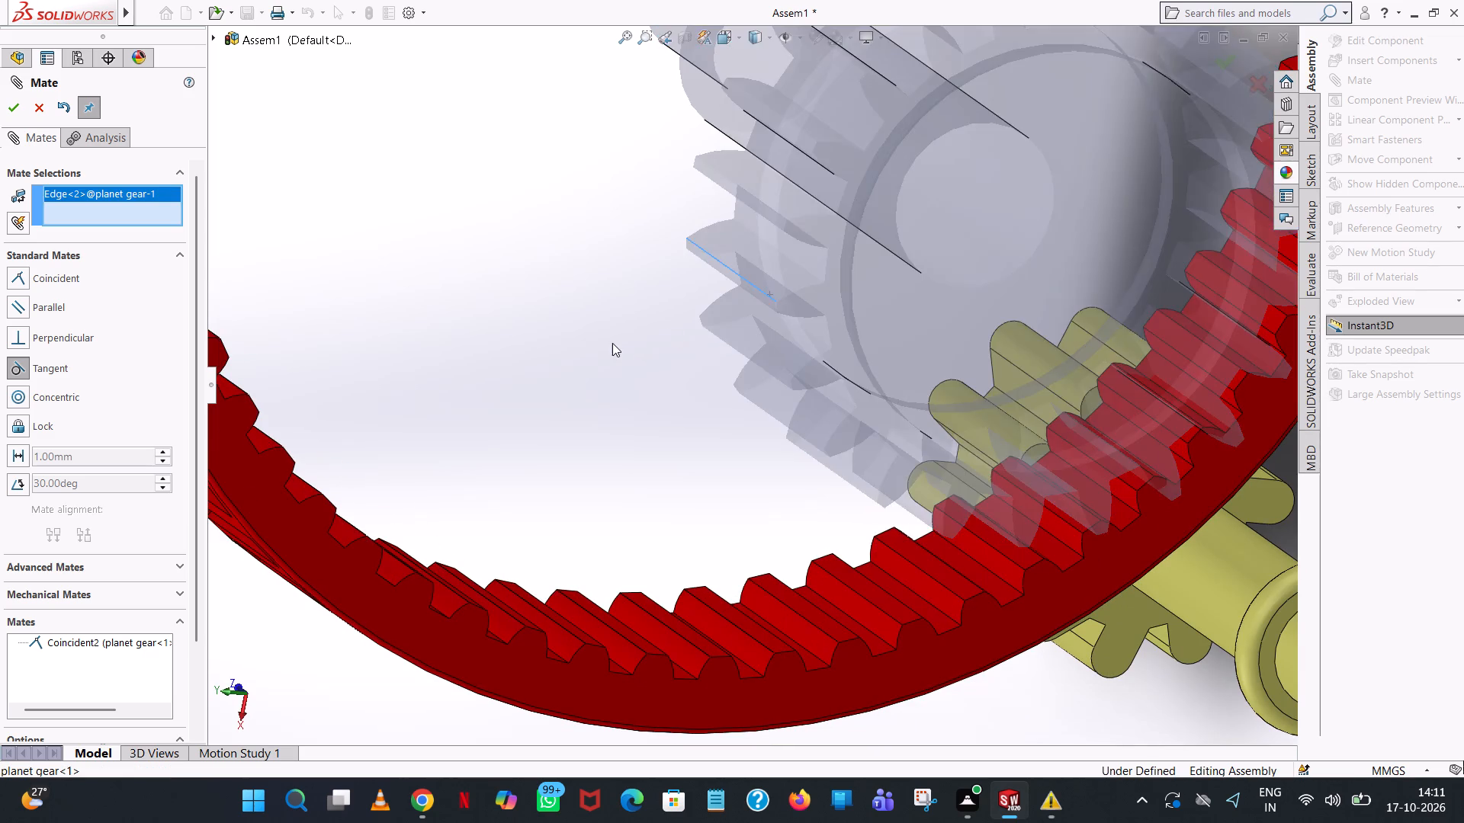
{"action": "scroll", "coordinate": [612, 343], "scroll_direction": "up", "scroll_amount": 3}
{"action": "middle_click_drag", "start_coordinate": [608, 344], "coordinate": [568, 348]}
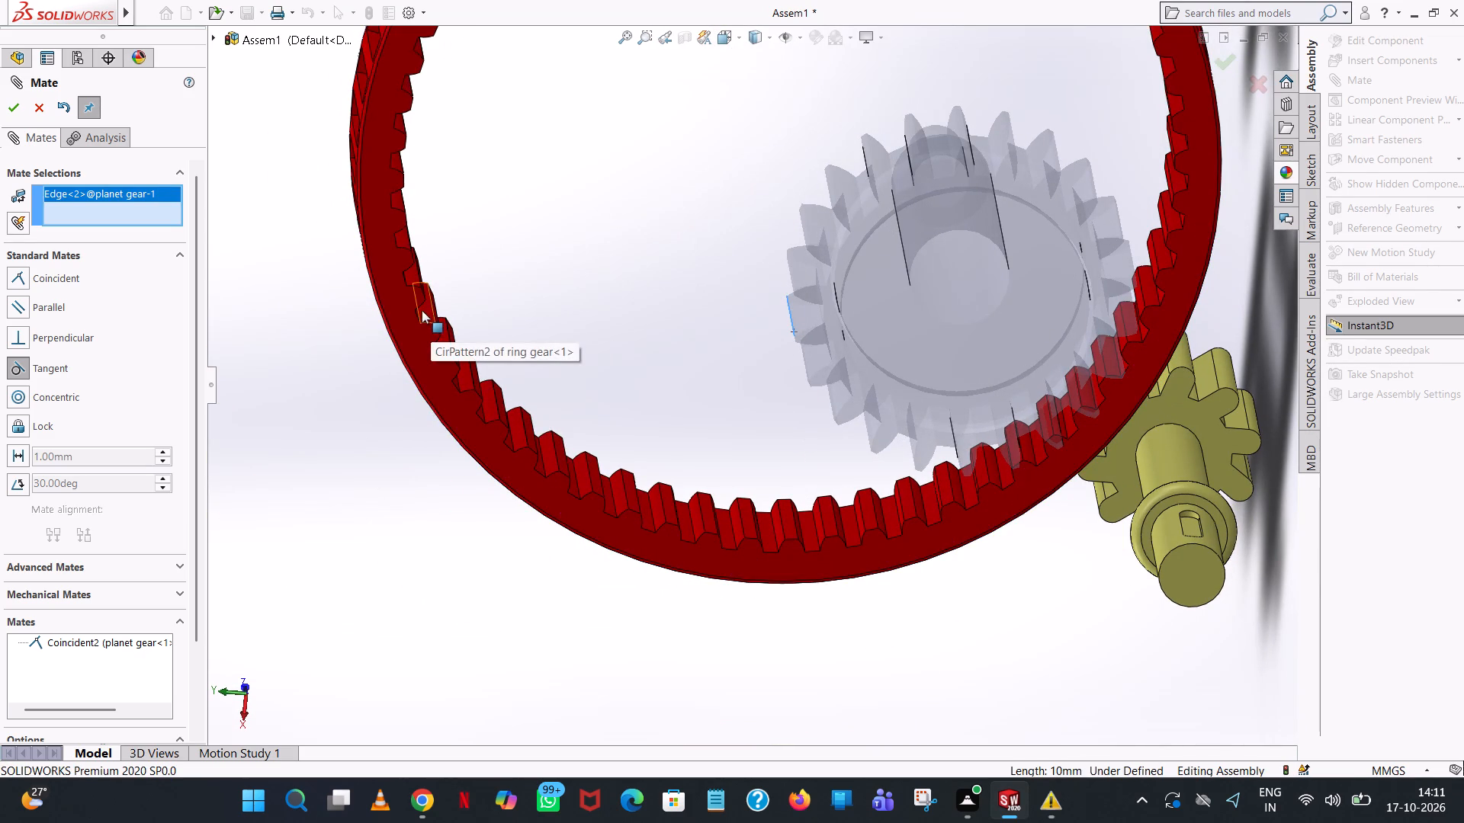
{"action": "middle_click_drag", "start_coordinate": [425, 306], "coordinate": [403, 287]}
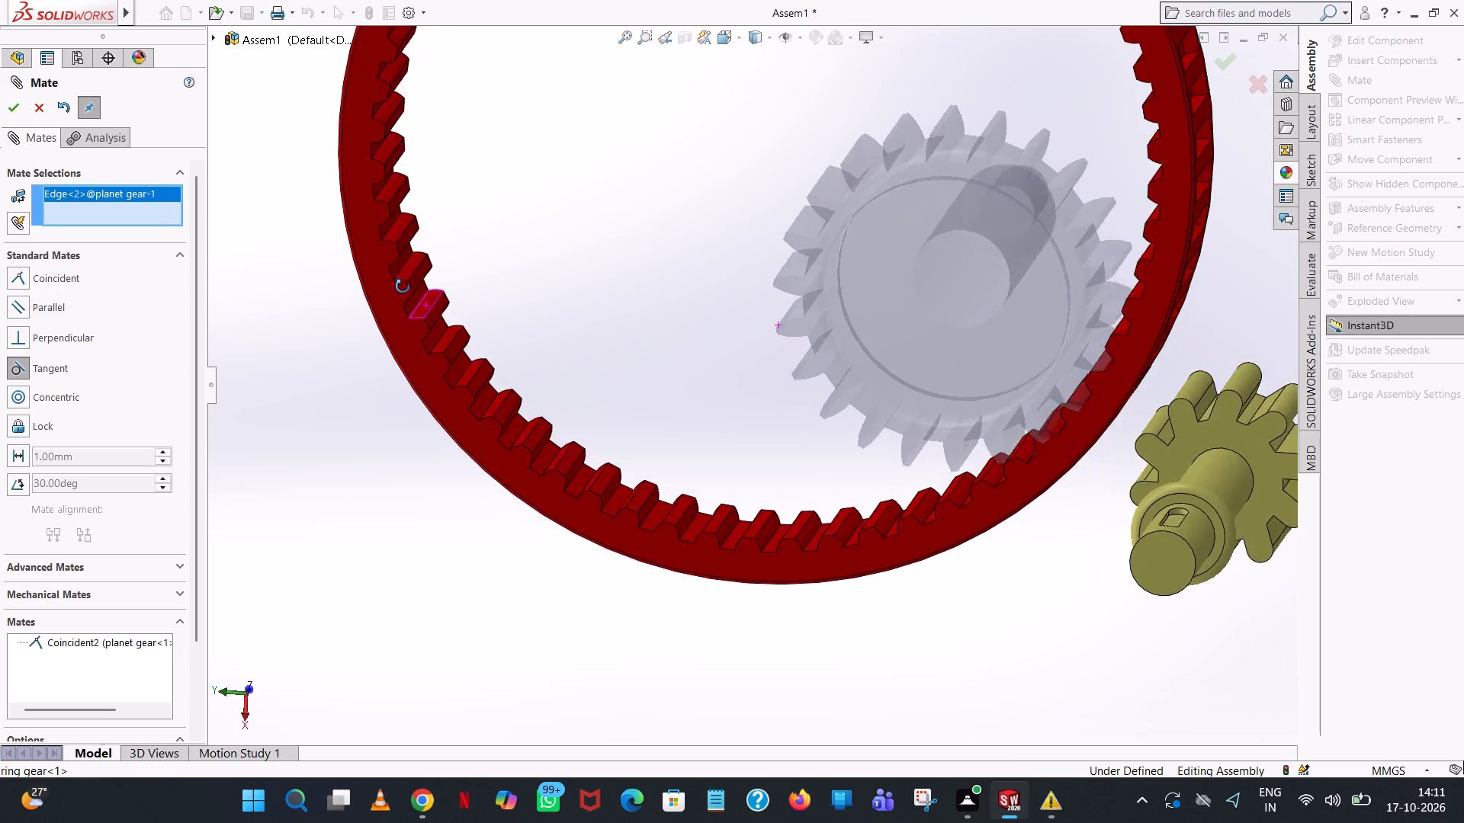
{"action": "middle_click_drag", "start_coordinate": [403, 287], "coordinate": [398, 280]}
{"action": "scroll", "coordinate": [420, 283], "scroll_direction": "down", "scroll_amount": 5}
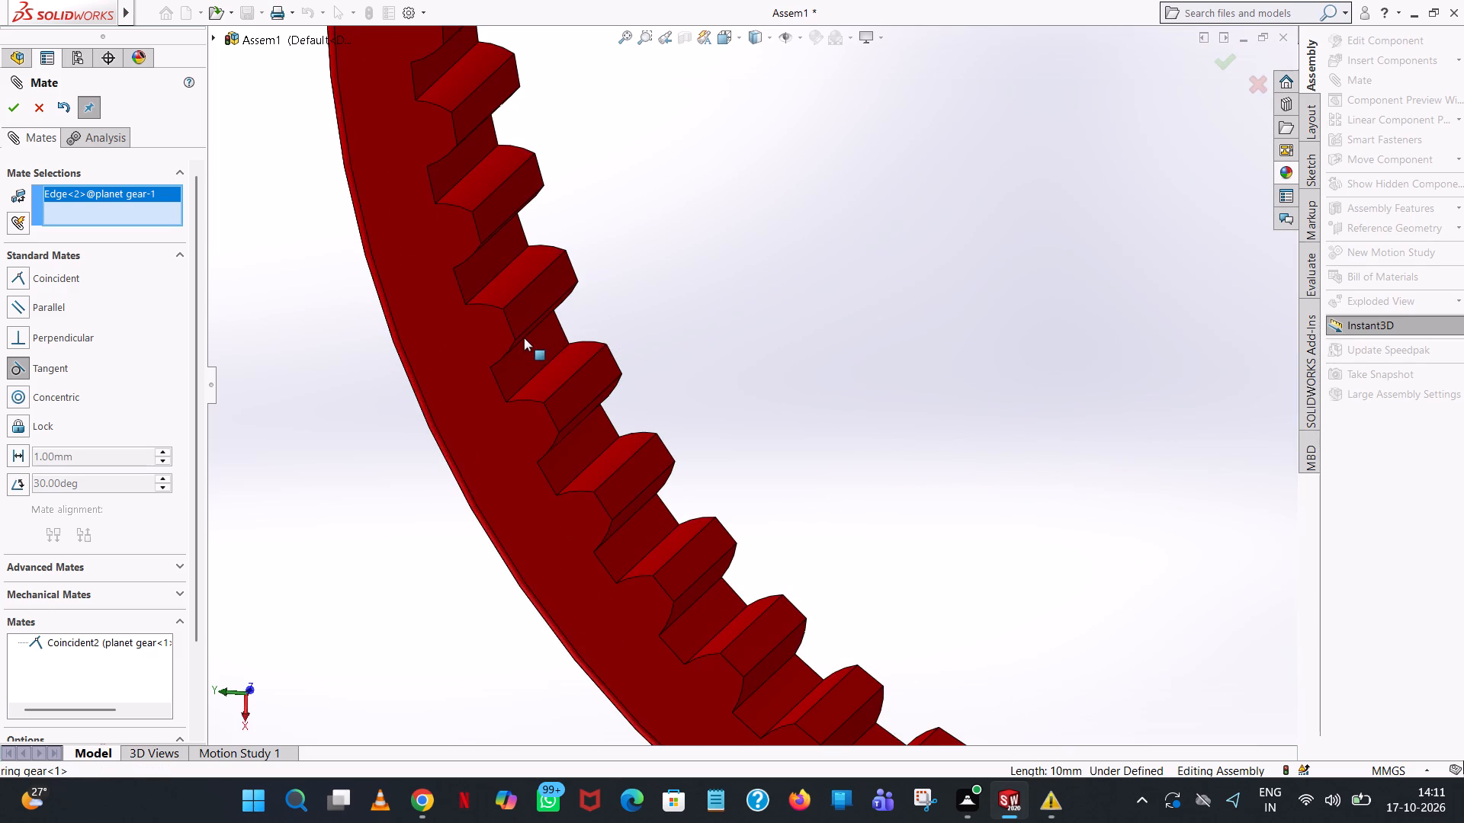
{"action": "left_click", "coordinate": [525, 339]}
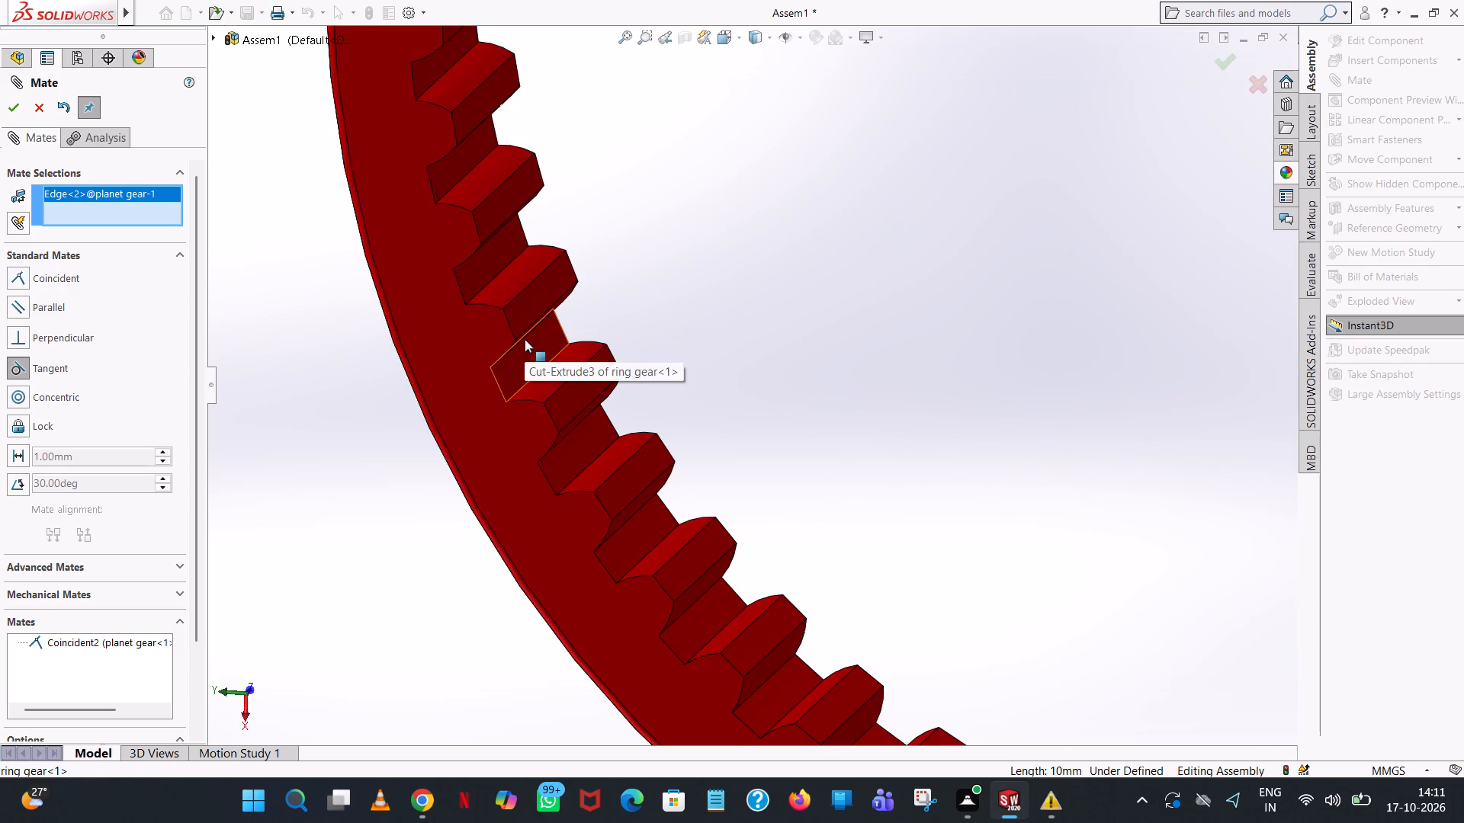
{"action": "left_click", "coordinate": [504, 312]}
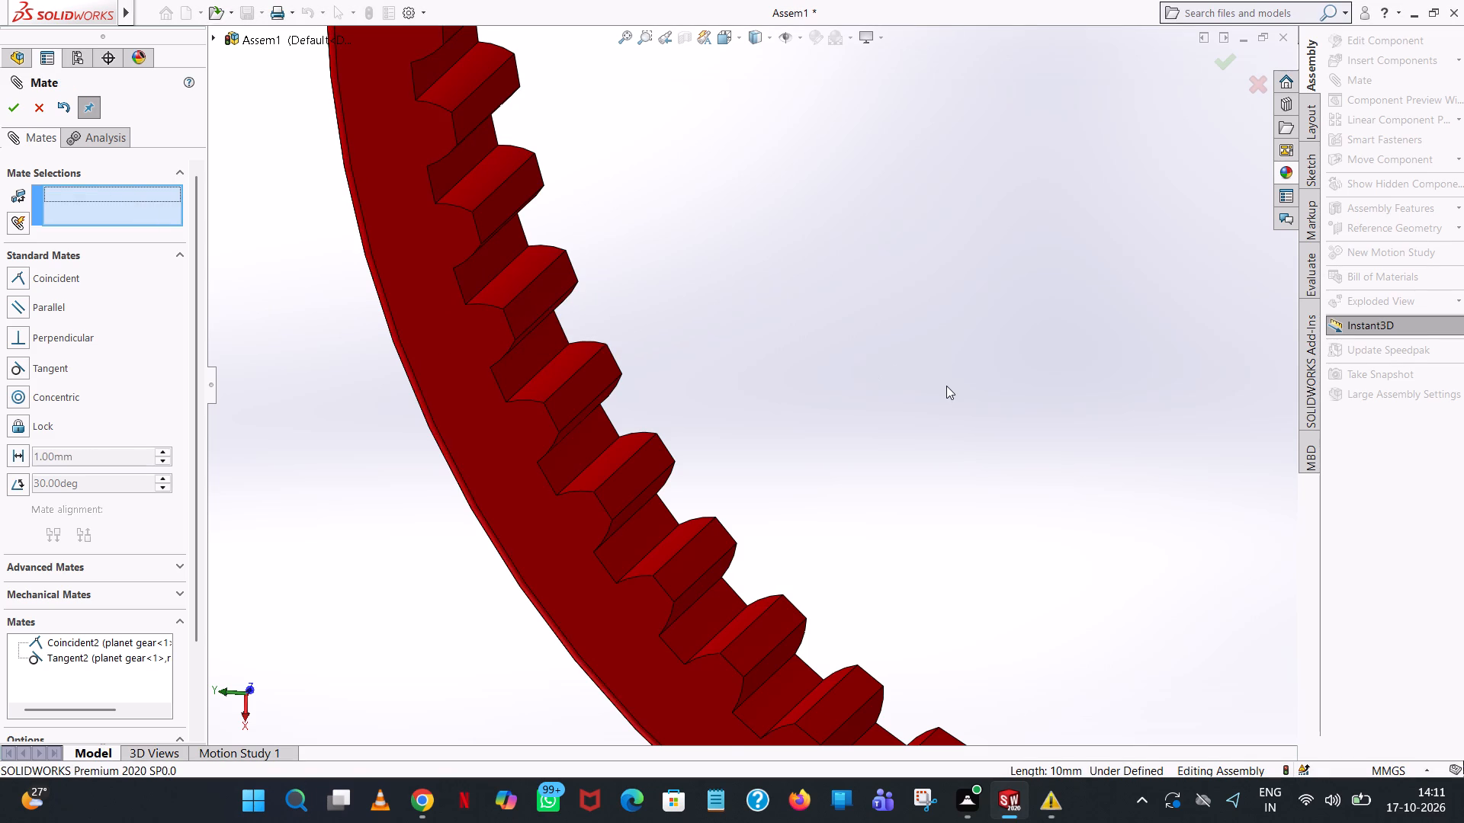
Close the Mate command and move planet gear<1> against the ring gear's inner teeth.
{"action": "scroll", "coordinate": [944, 383], "scroll_direction": "up", "scroll_amount": 5}
{"action": "left_click_drag", "start_coordinate": [1141, 354], "coordinate": [1011, 315]}
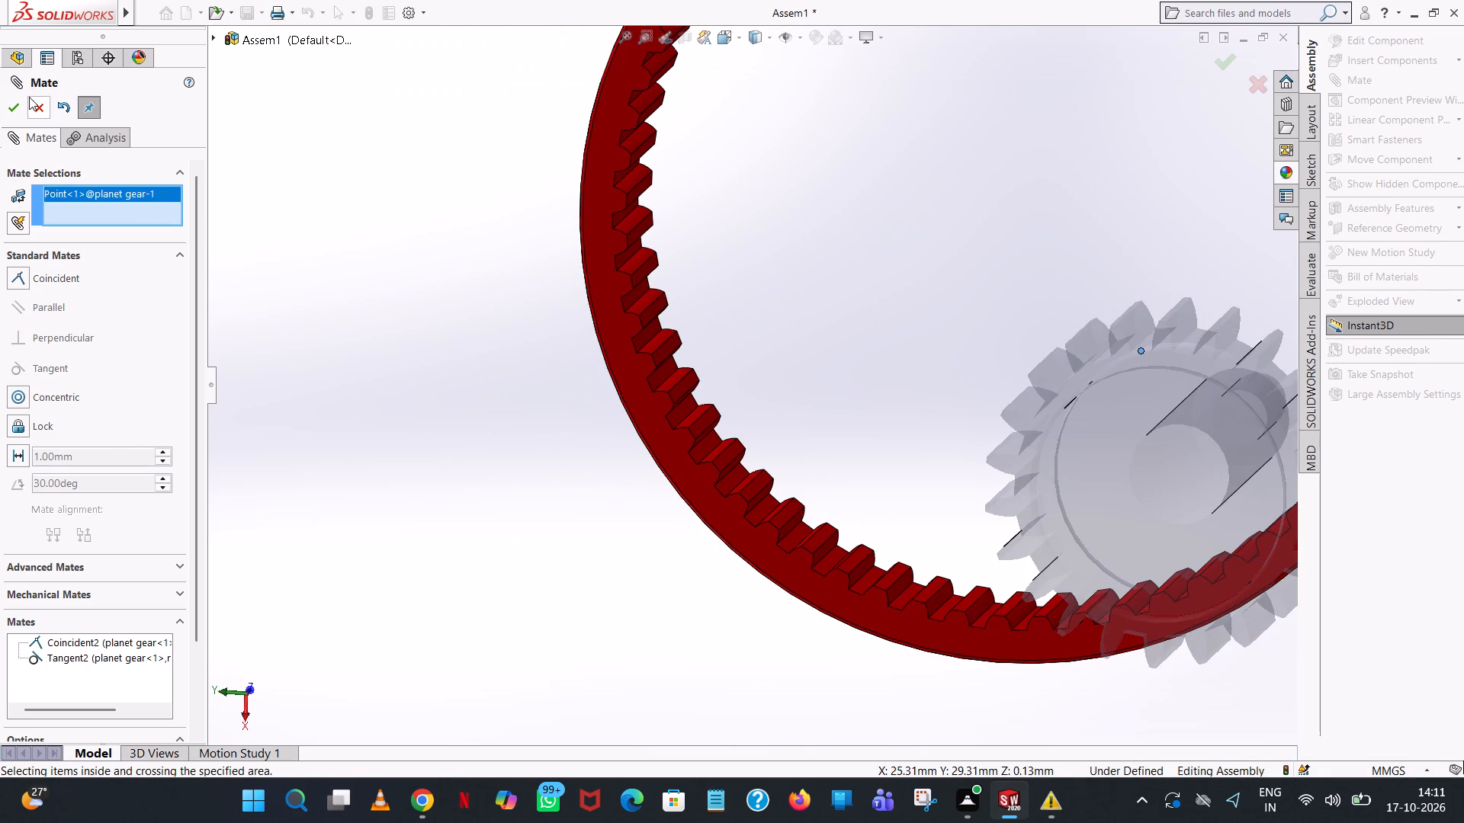
{"action": "left_click", "coordinate": [30, 100]}
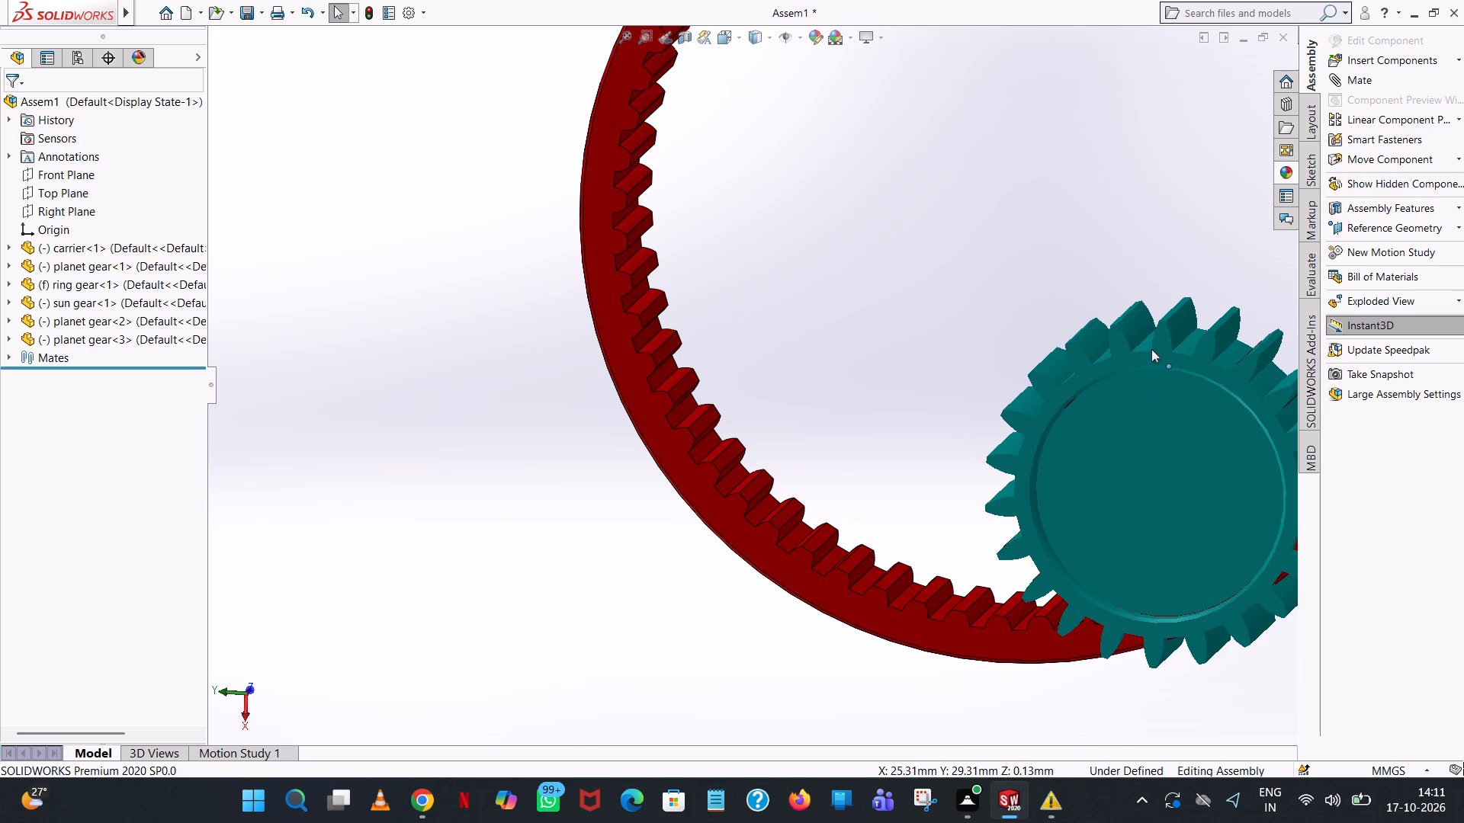
{"action": "left_click_drag", "start_coordinate": [1151, 347], "coordinate": [509, 327]}
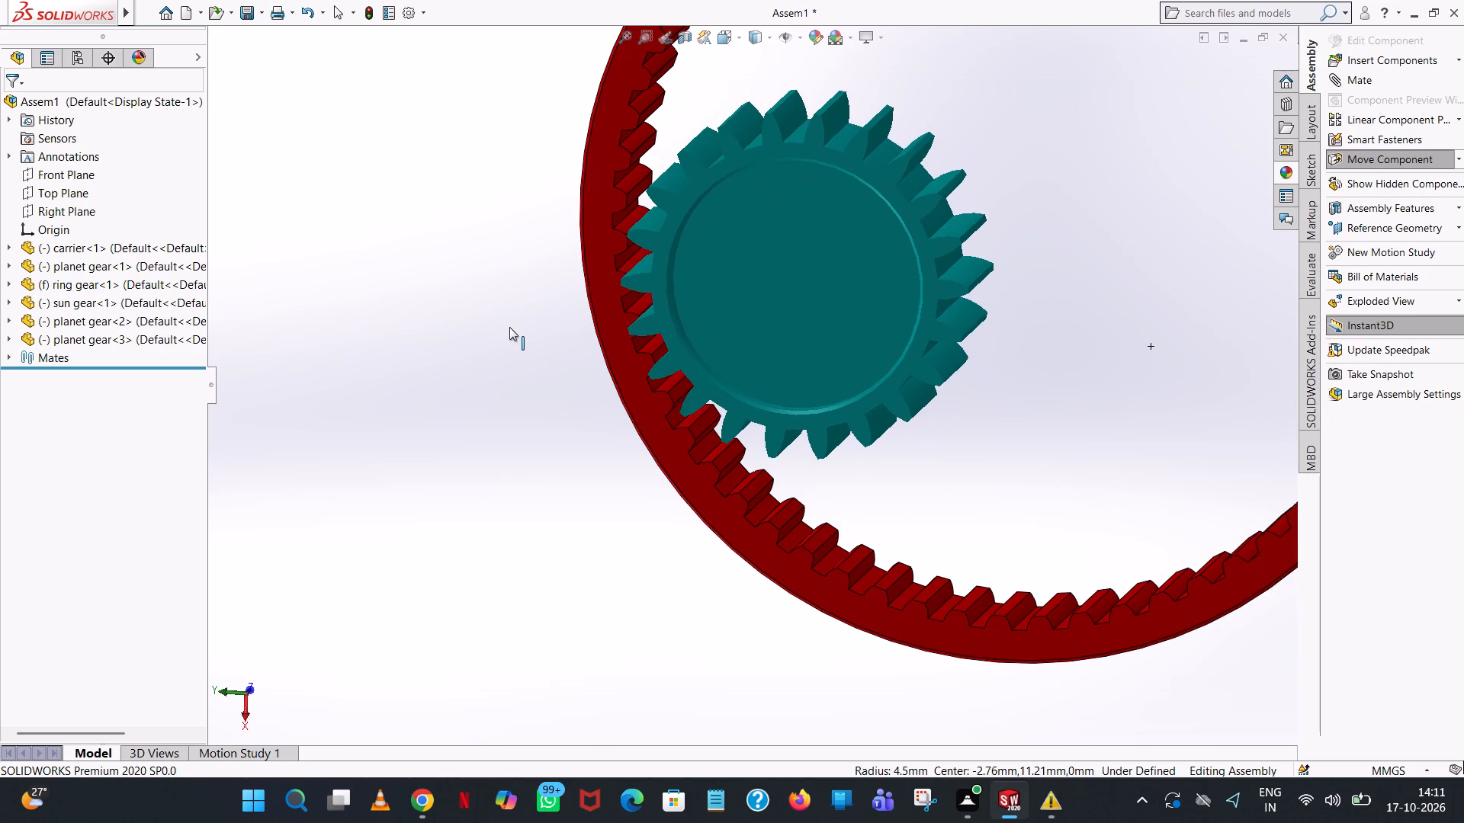
{"action": "left_click_drag", "start_coordinate": [509, 327], "coordinate": [515, 325]}
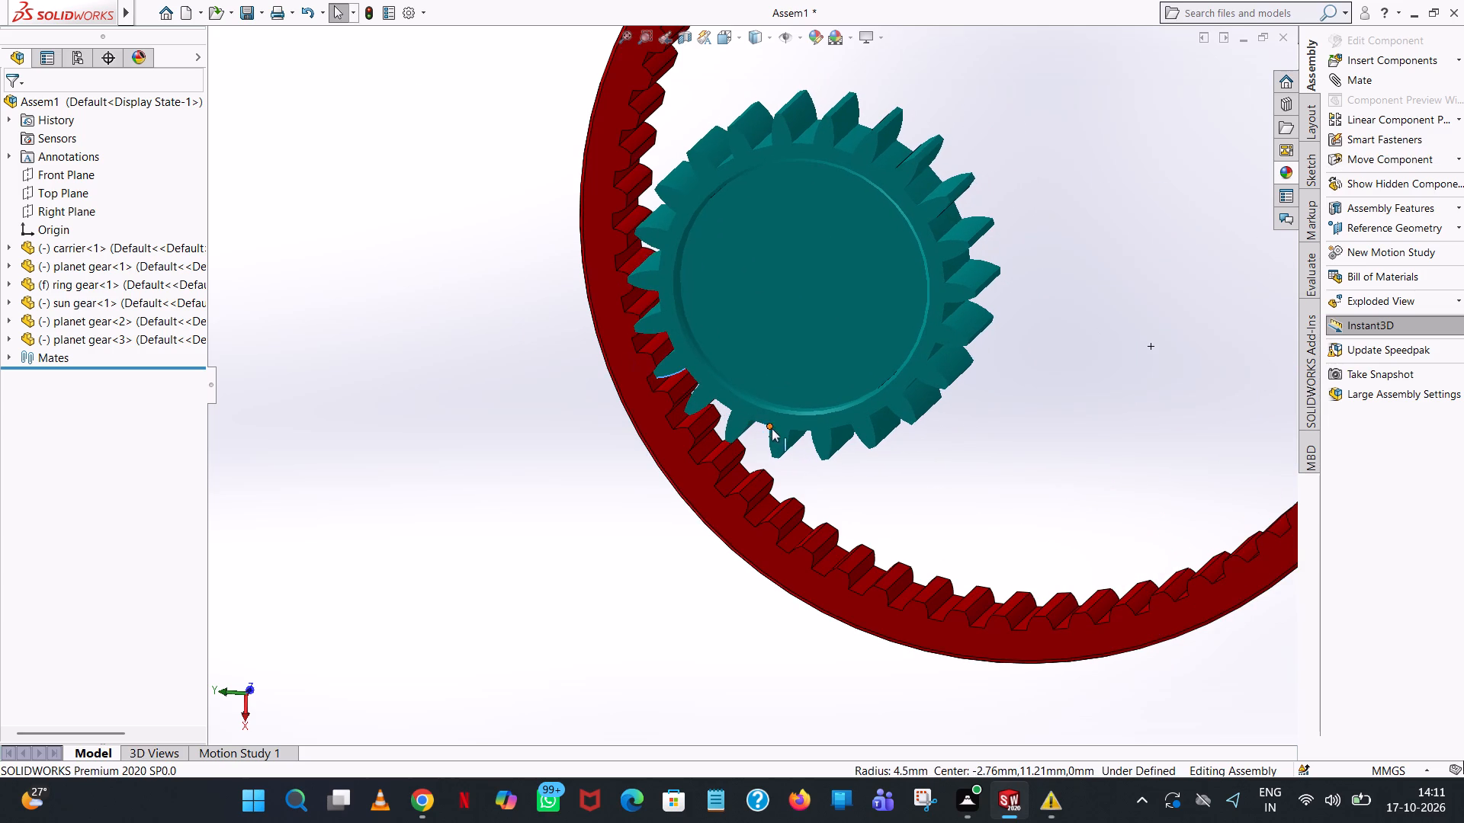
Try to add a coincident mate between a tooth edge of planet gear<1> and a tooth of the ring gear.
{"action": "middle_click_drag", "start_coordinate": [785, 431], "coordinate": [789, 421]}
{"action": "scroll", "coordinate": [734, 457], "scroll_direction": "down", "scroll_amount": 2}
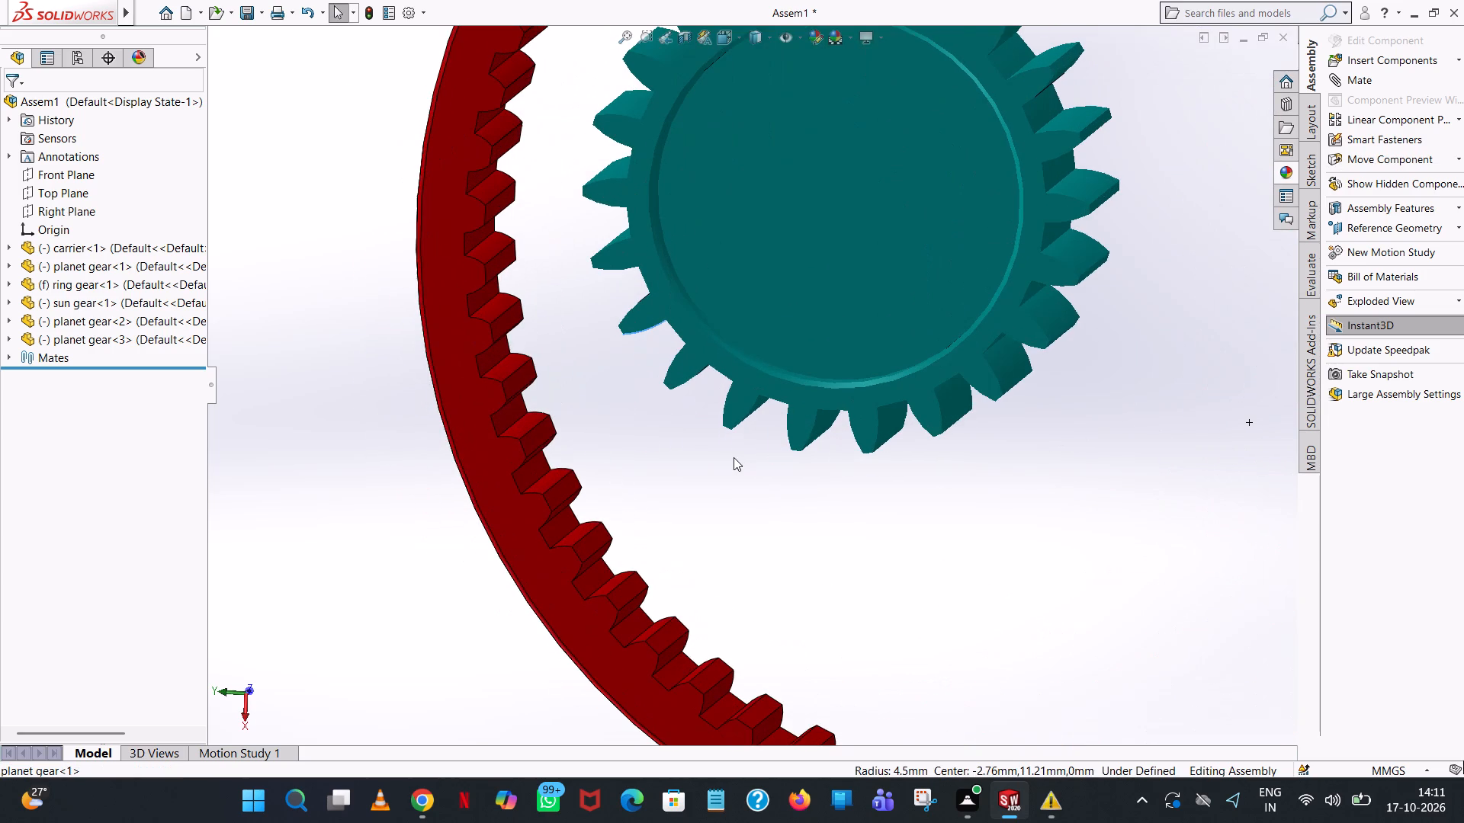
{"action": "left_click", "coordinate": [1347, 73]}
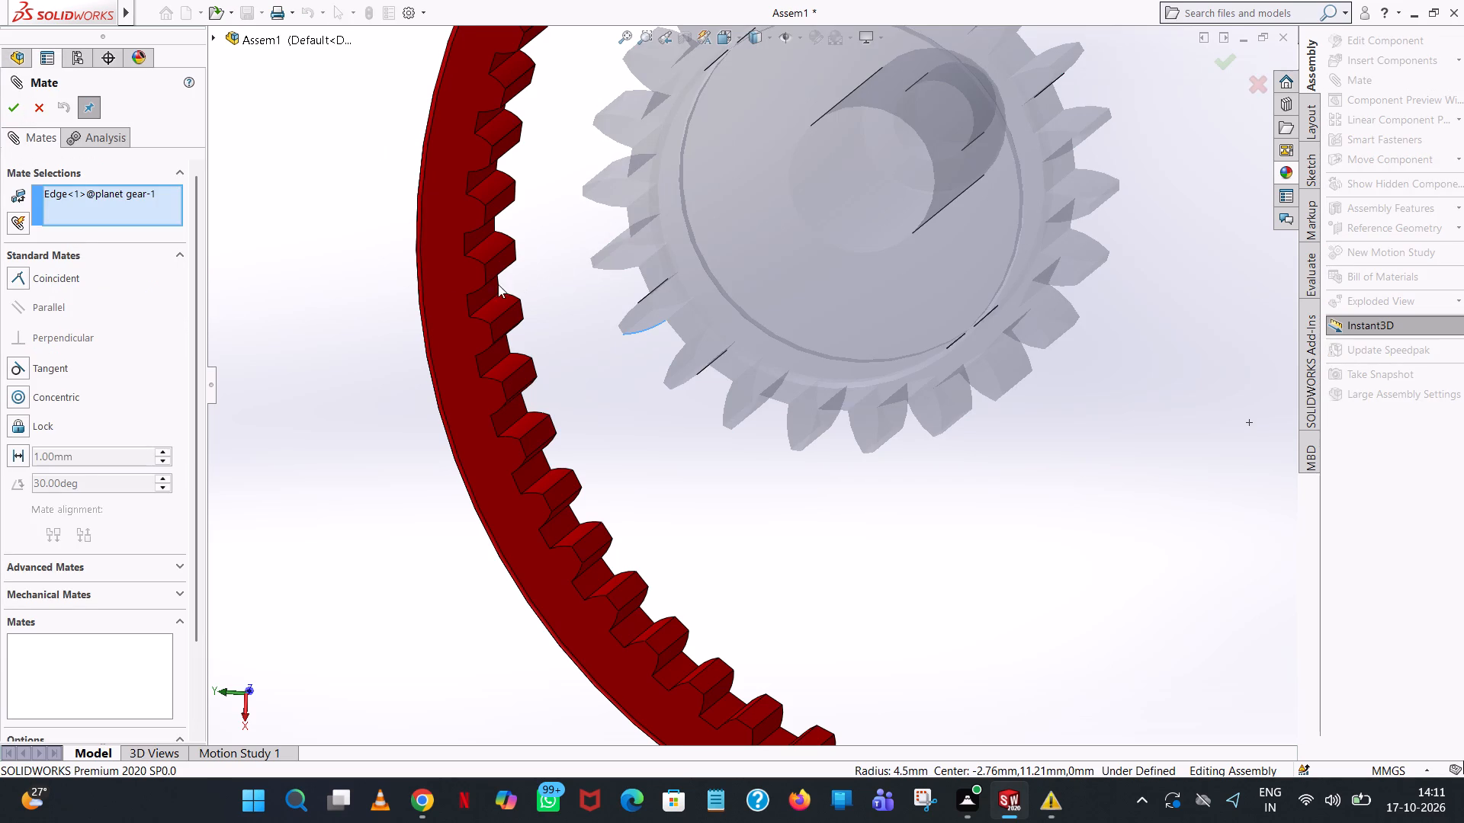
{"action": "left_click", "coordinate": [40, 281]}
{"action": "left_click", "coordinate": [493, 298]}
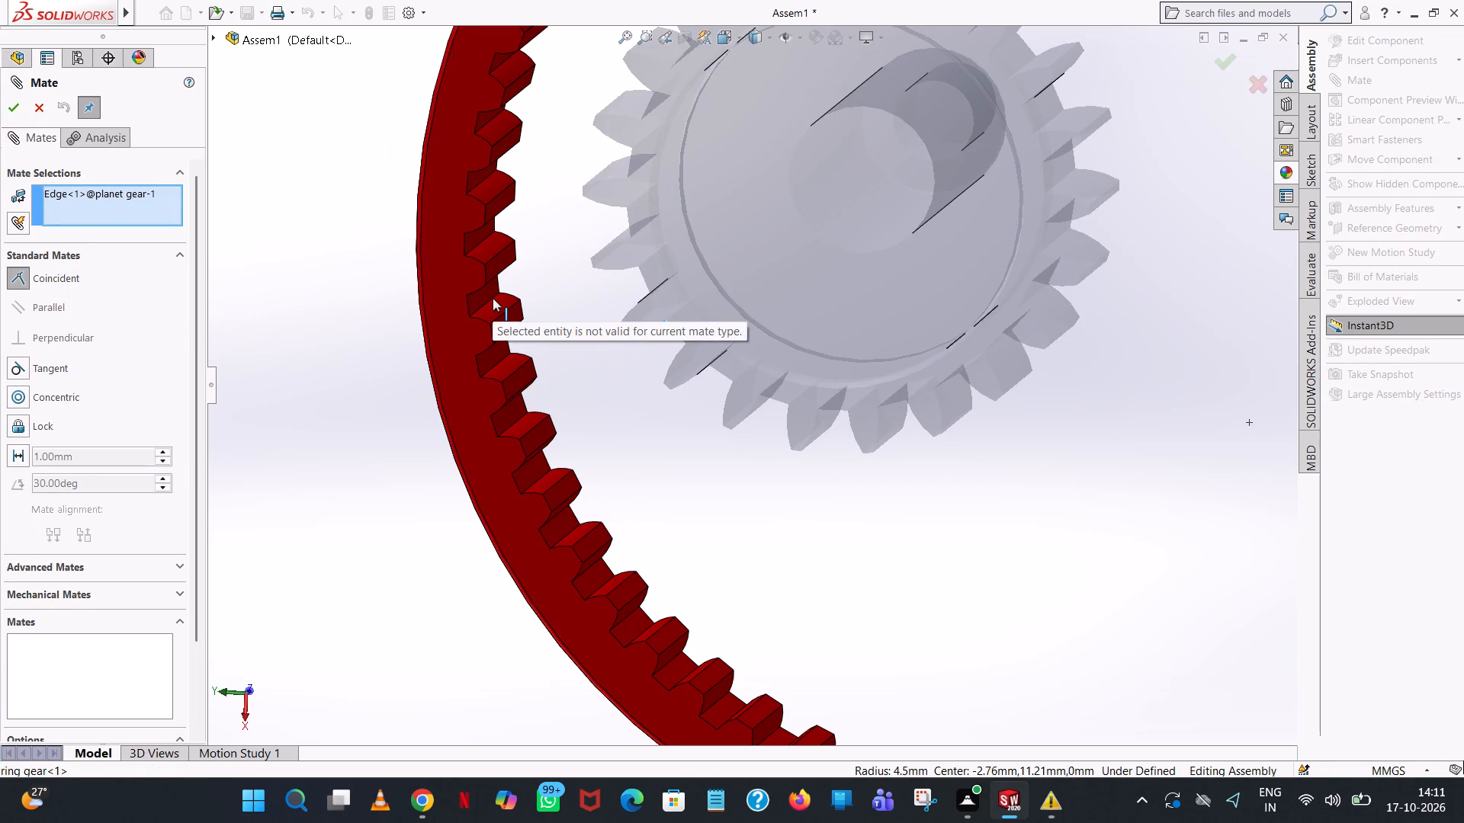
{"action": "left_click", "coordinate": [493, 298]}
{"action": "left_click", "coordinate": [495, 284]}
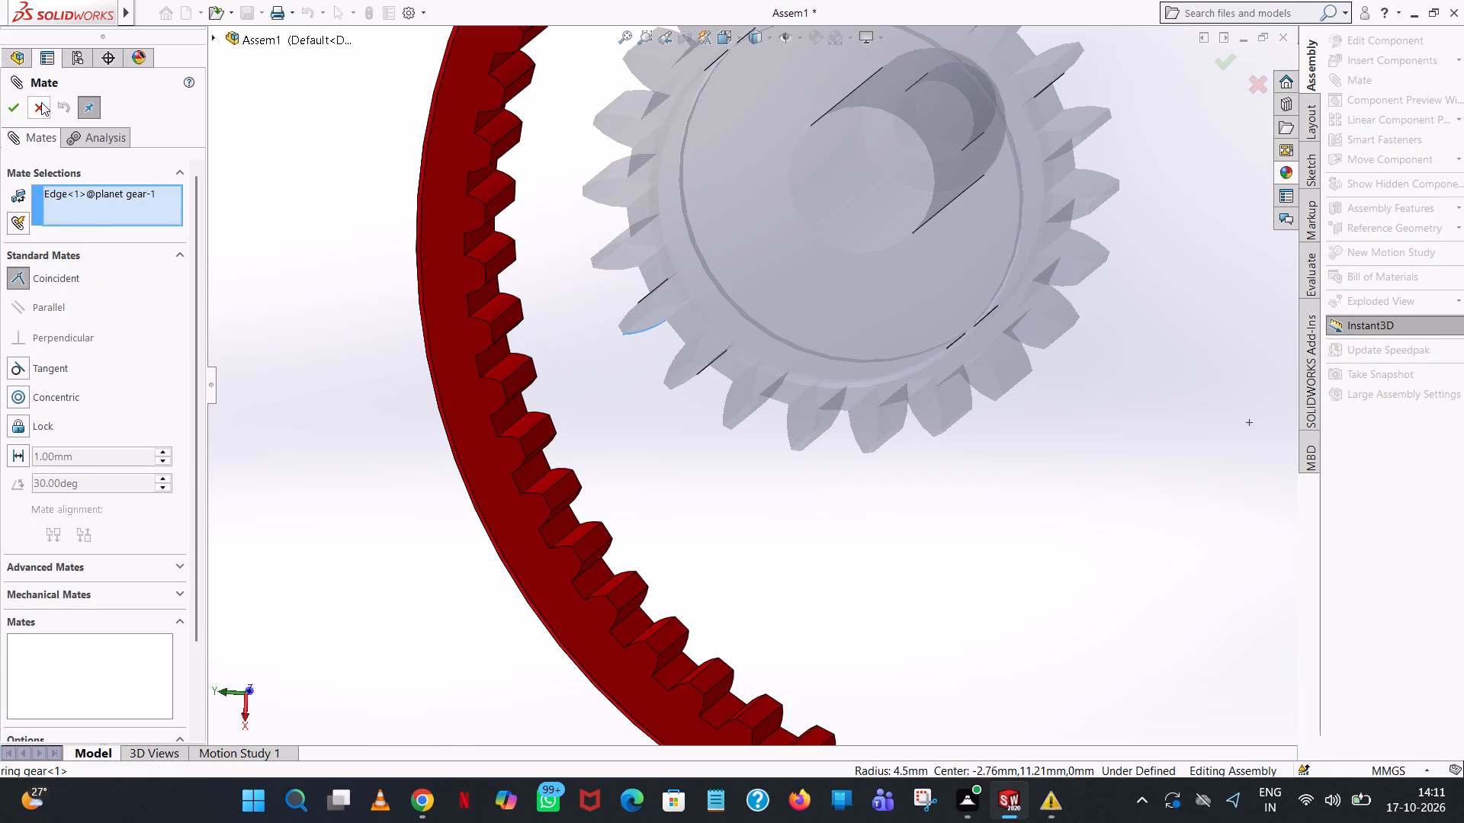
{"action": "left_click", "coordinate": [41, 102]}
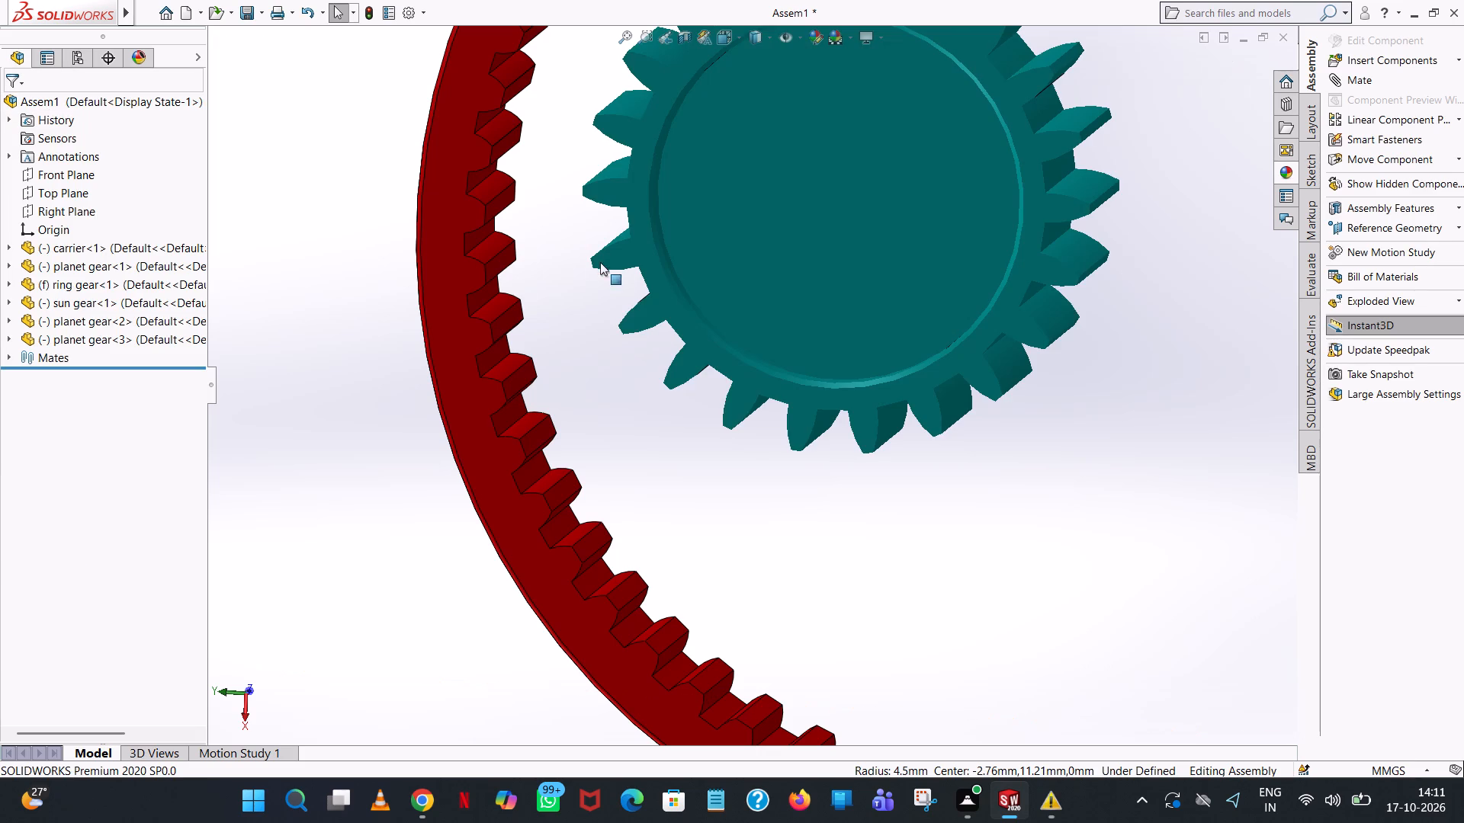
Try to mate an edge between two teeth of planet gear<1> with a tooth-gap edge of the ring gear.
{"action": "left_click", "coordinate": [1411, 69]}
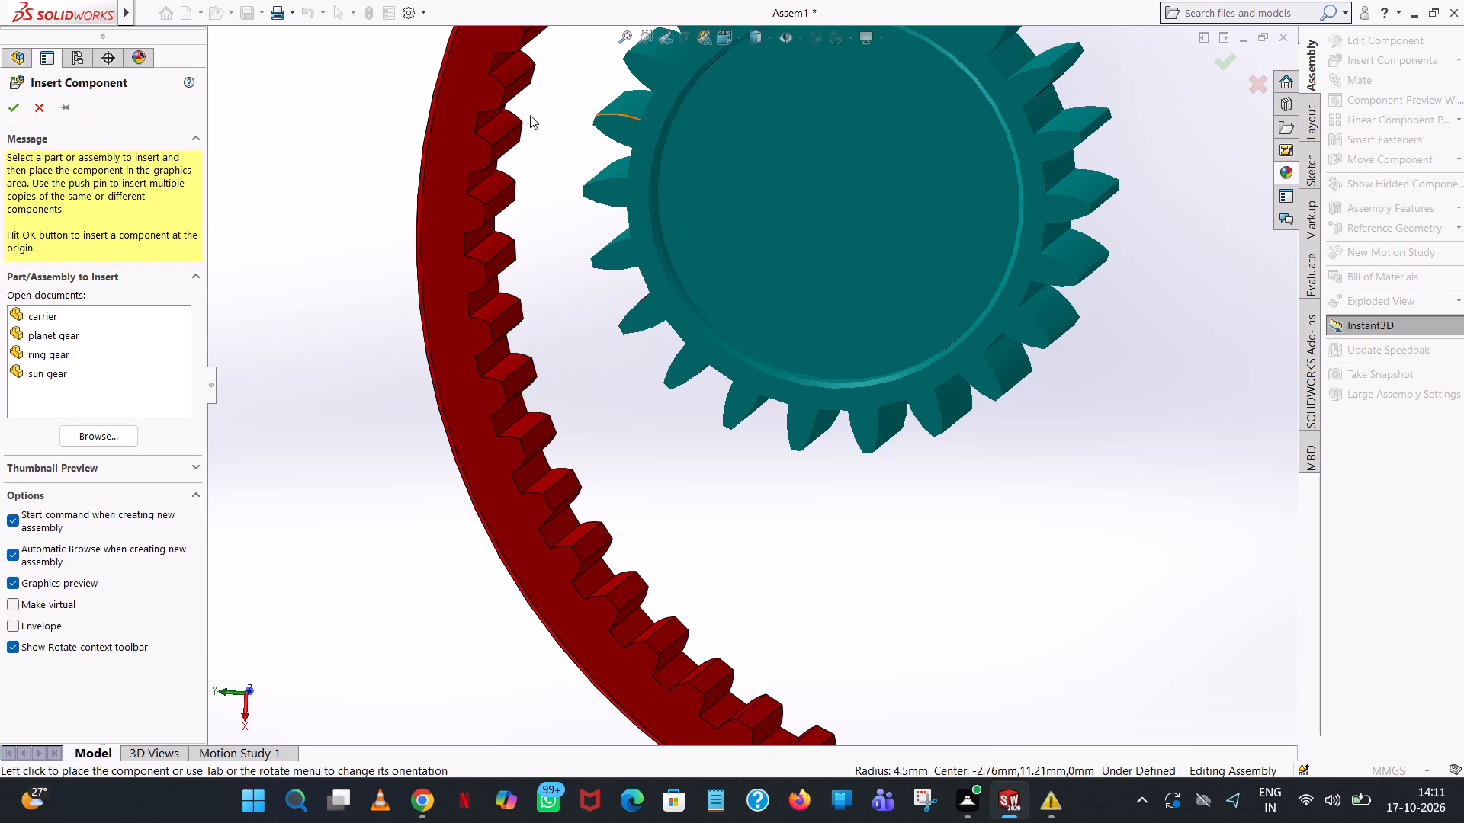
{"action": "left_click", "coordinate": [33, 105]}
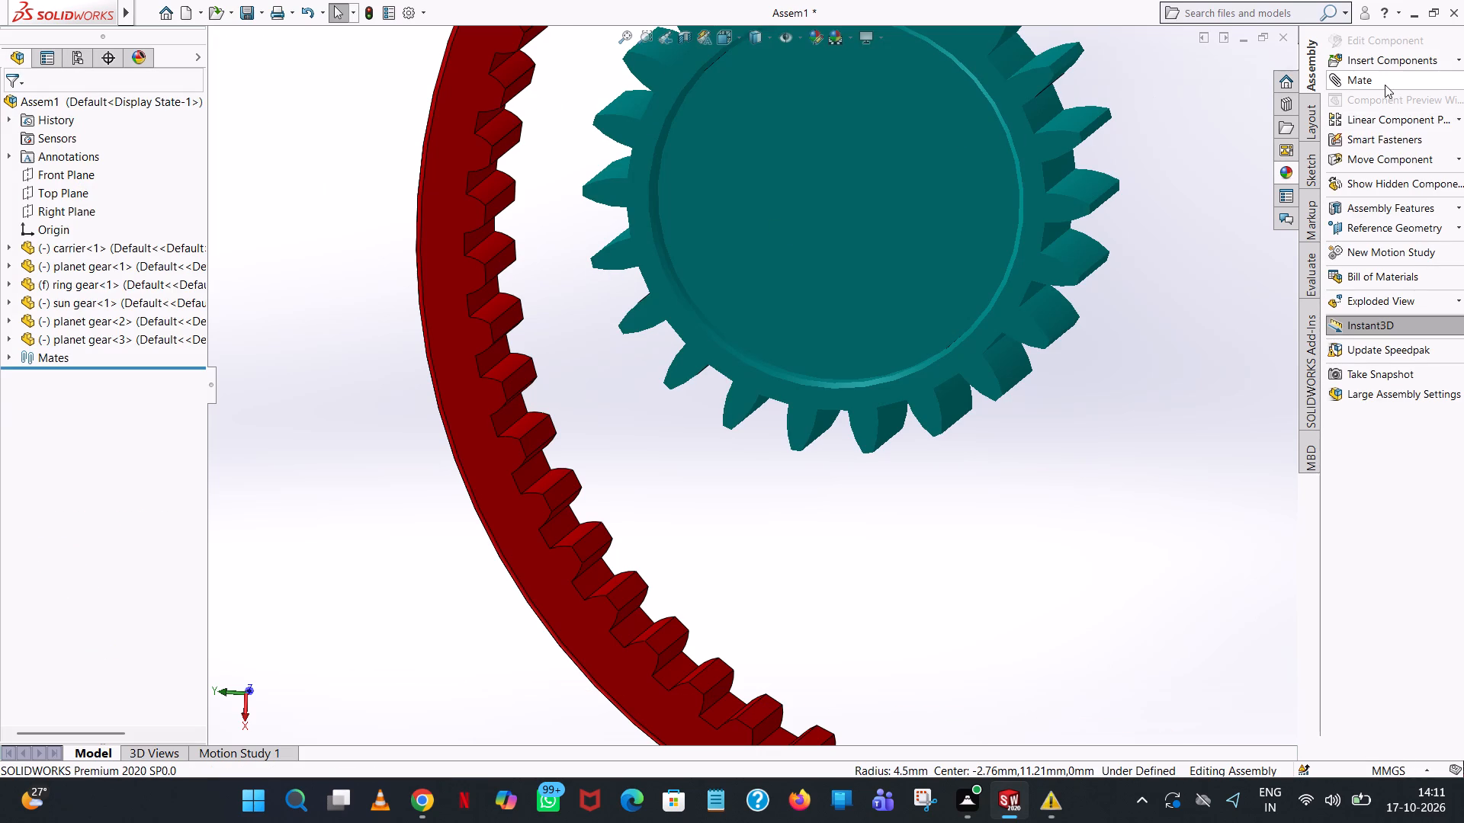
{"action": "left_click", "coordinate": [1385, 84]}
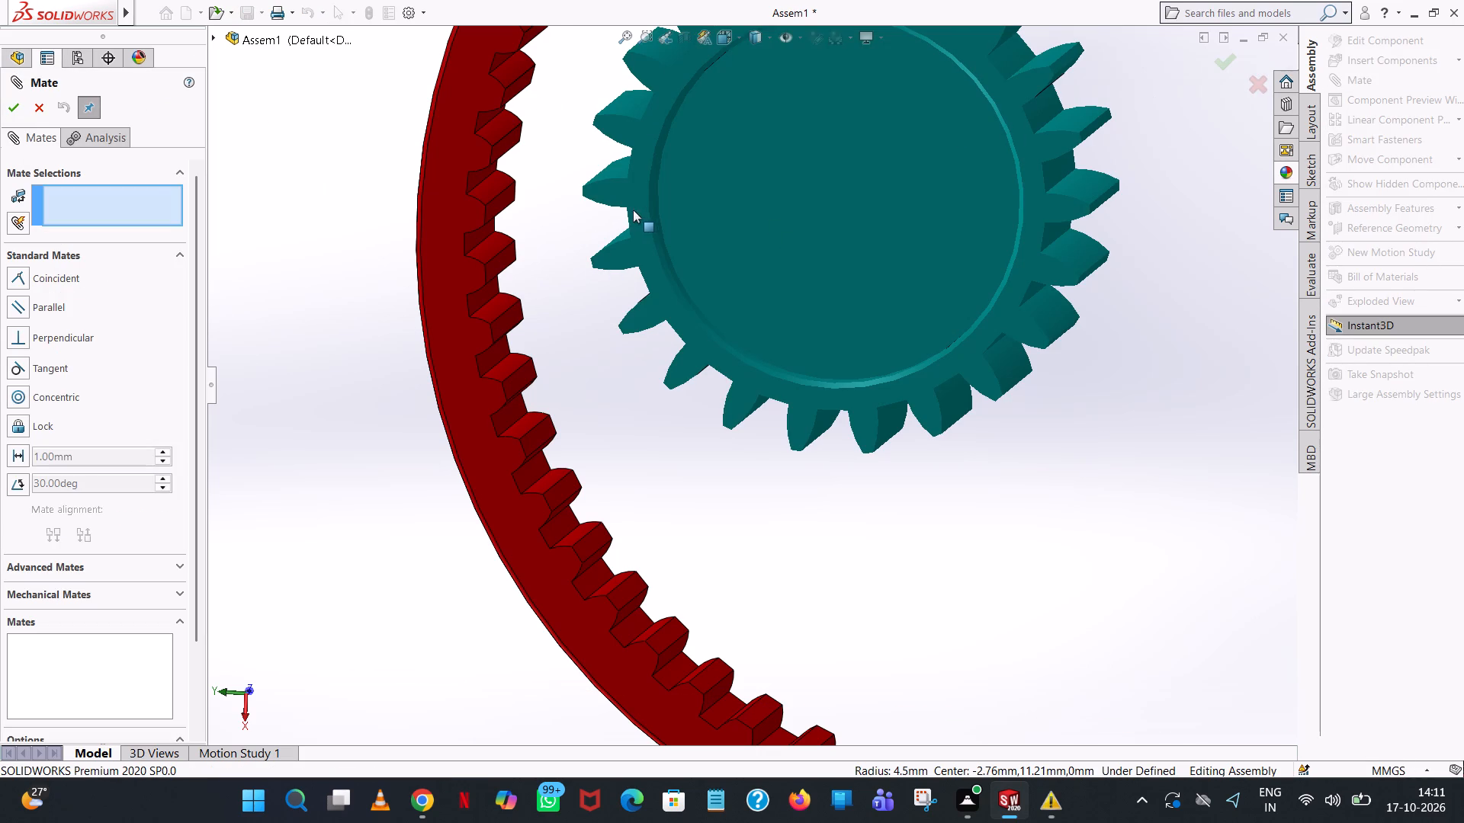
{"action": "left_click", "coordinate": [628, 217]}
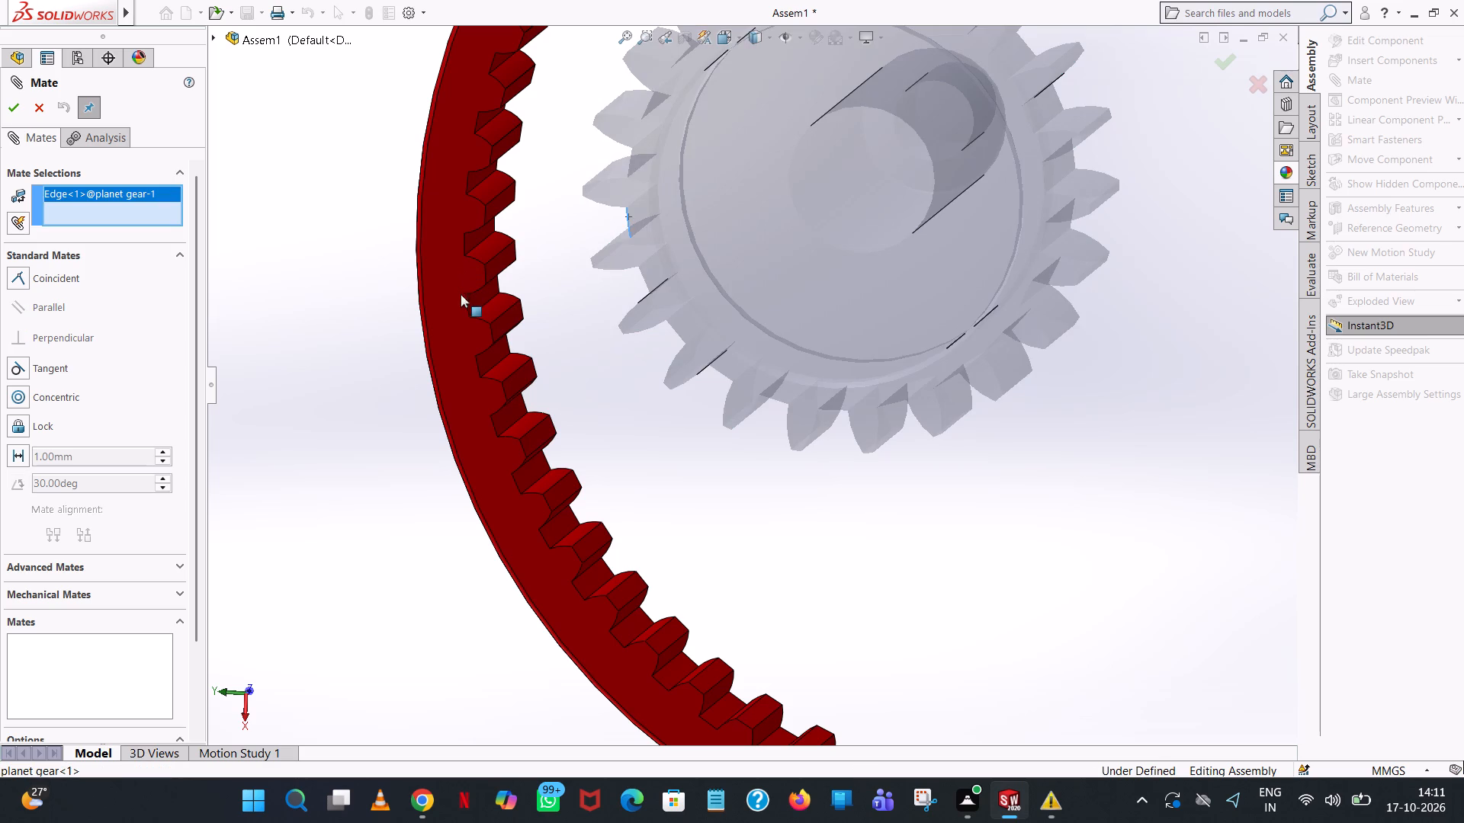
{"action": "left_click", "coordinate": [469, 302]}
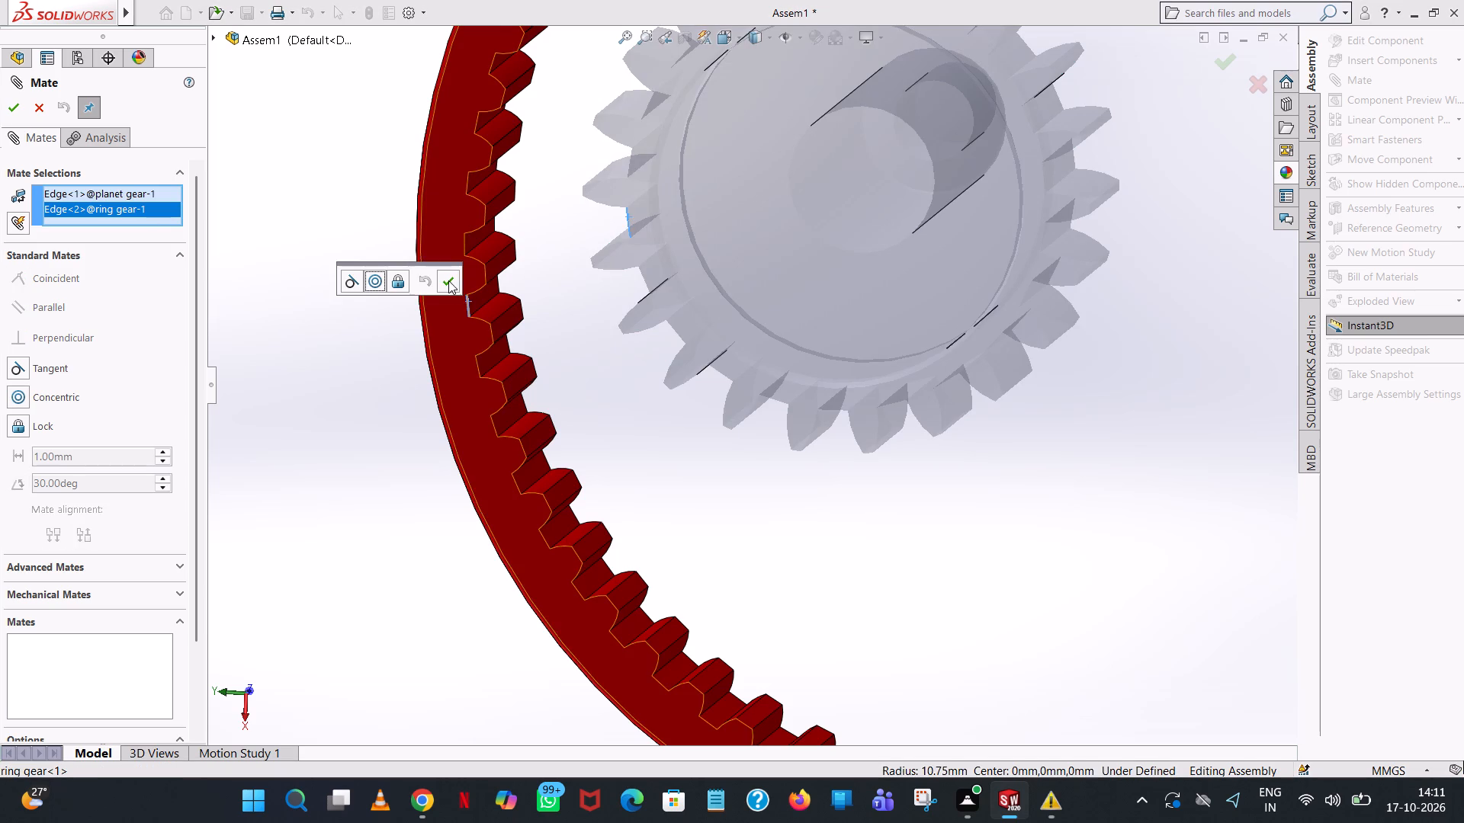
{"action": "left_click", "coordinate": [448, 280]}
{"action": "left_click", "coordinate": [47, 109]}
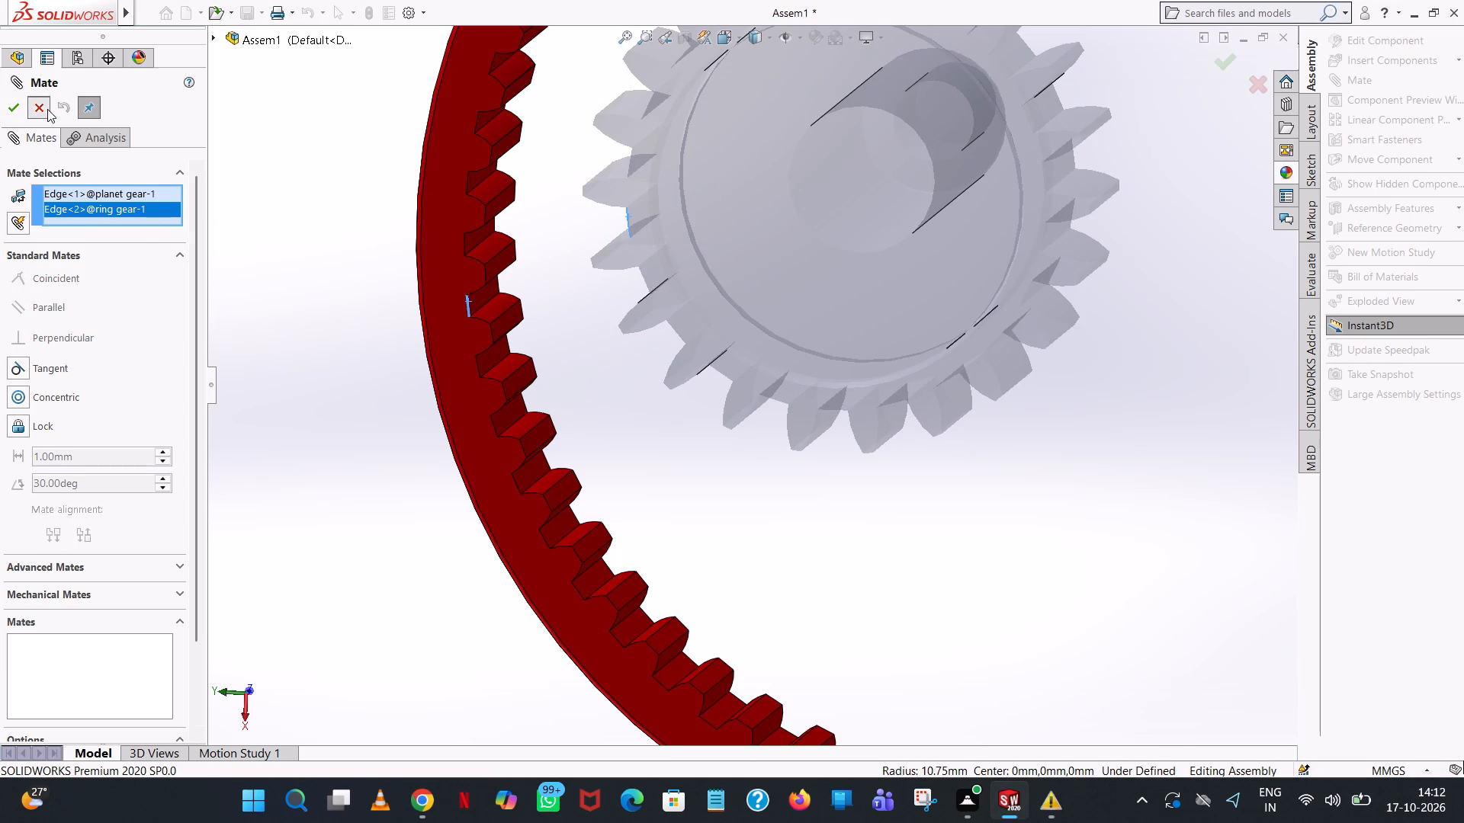
Delete the tangent mate between planet gear<1> and the ring gear from the assembly's mates.
{"action": "left_click", "coordinate": [7, 357]}
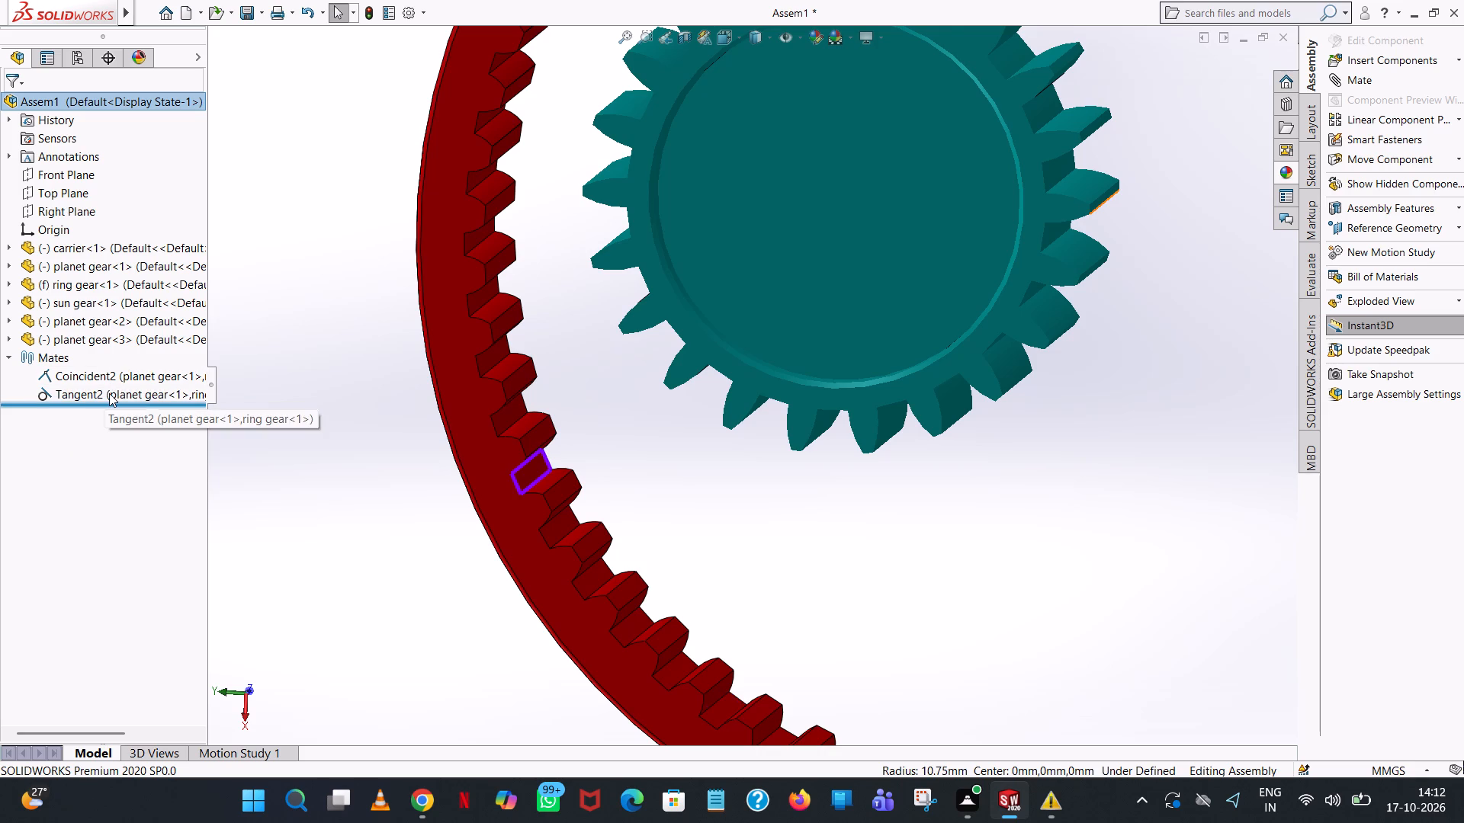
{"action": "left_click", "coordinate": [109, 393]}
{"action": "right_click", "coordinate": [109, 393]}
{"action": "left_click", "coordinate": [138, 442]}
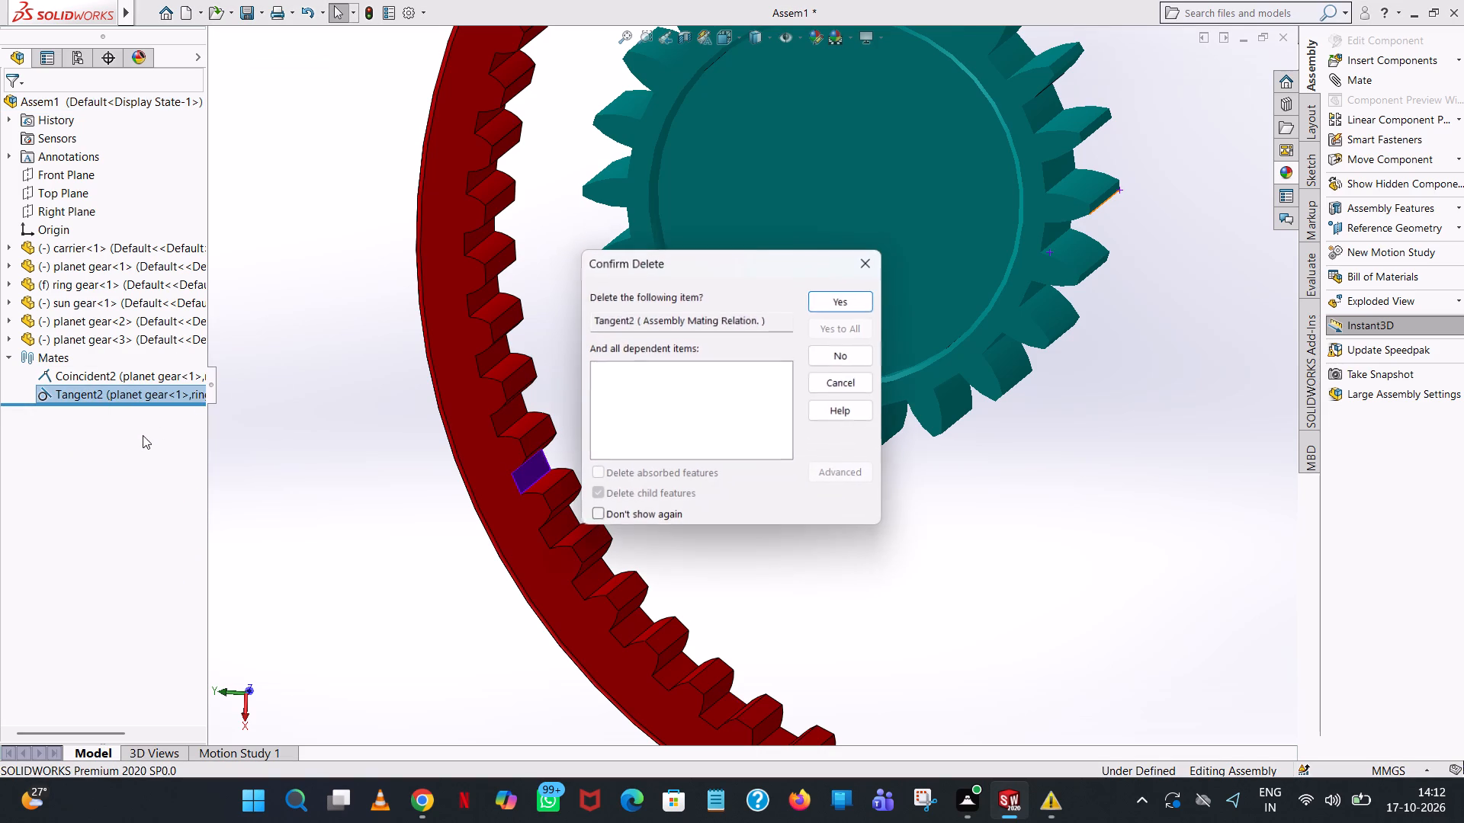
{"action": "left_click", "coordinate": [848, 300]}
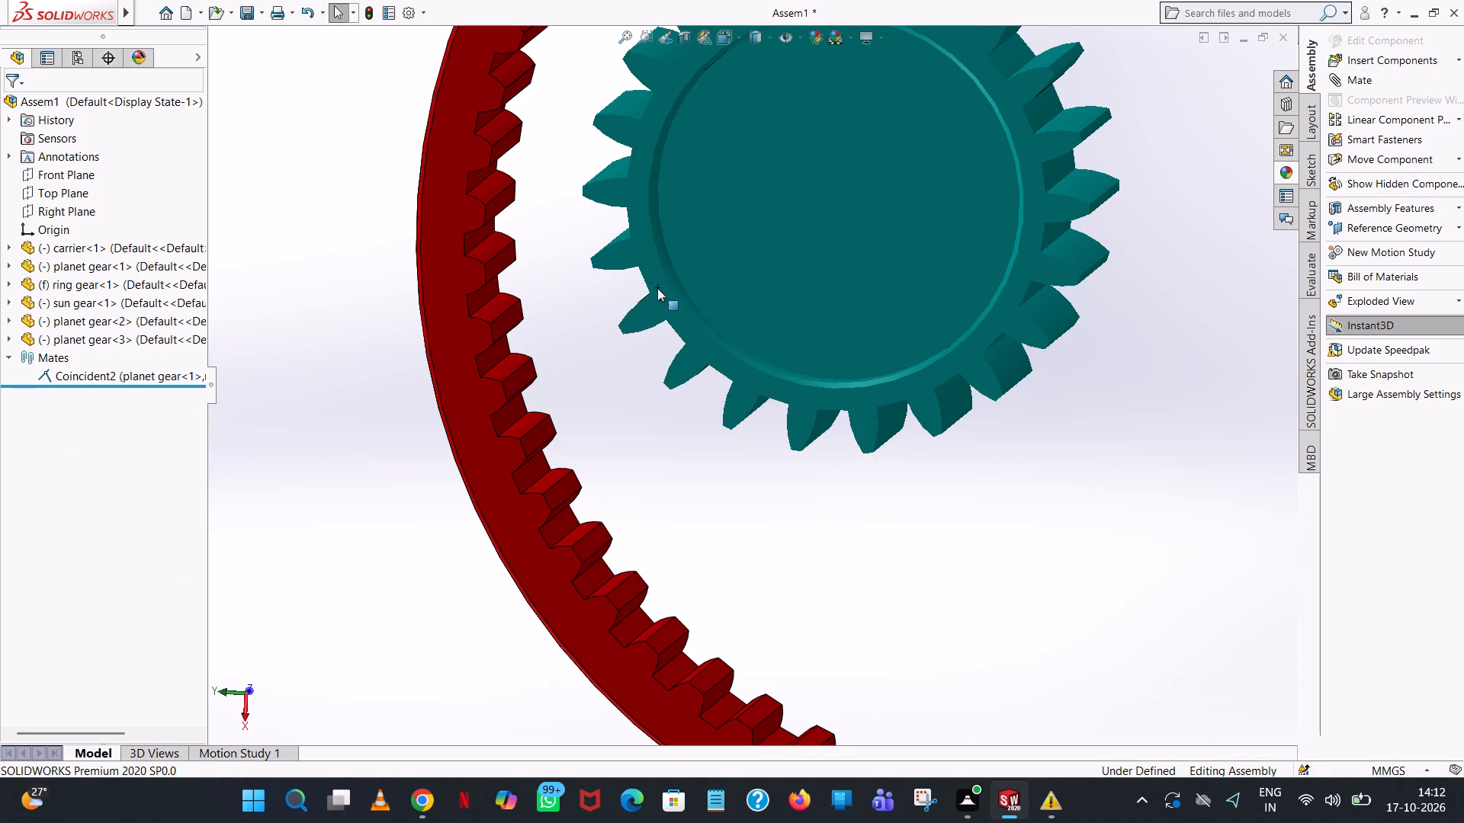
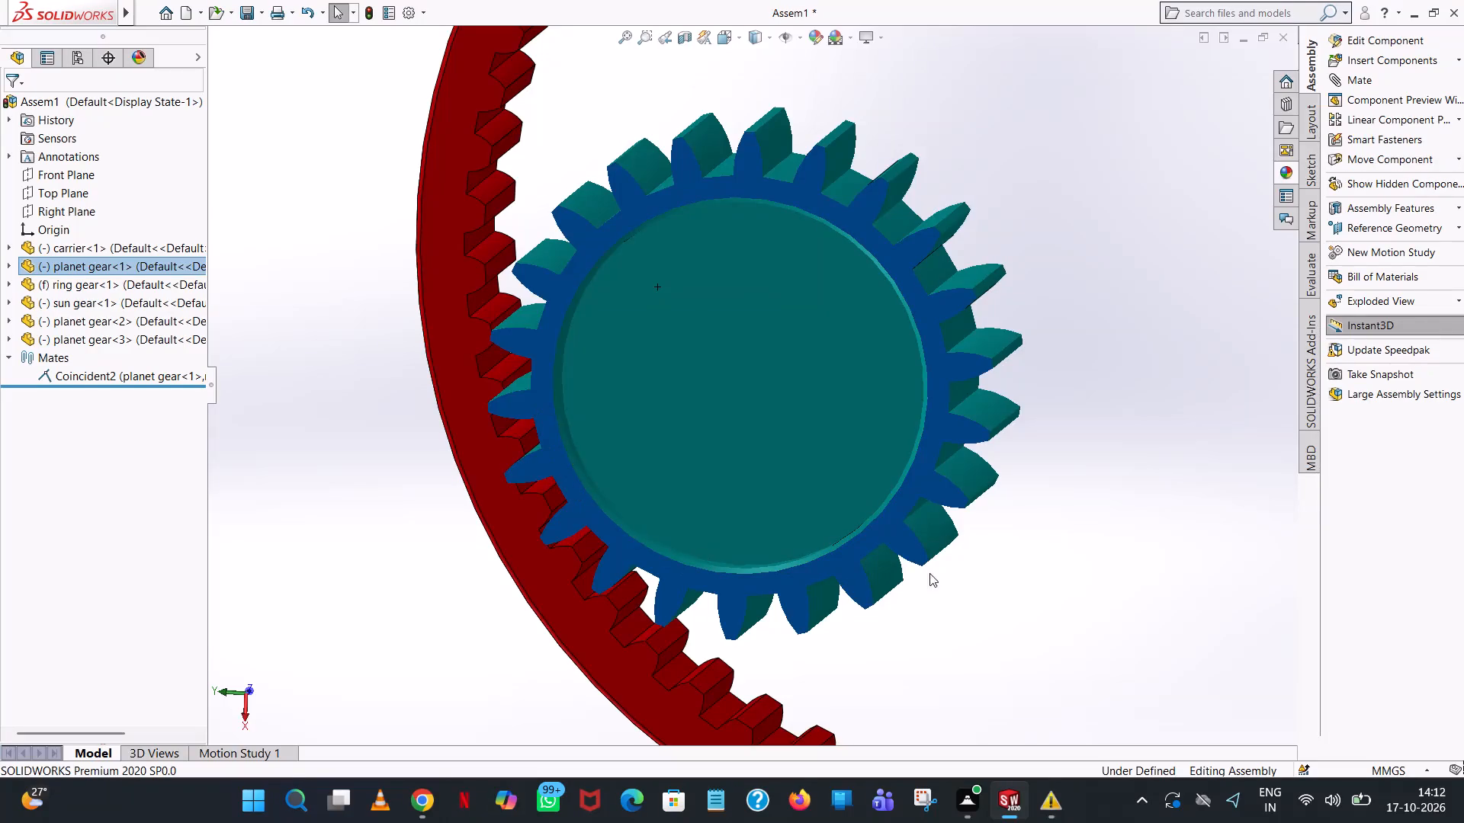
Move planet gear<1> inward, away from the ring gear's inner teeth.
{"action": "middle_click", "coordinate": [1002, 571]}
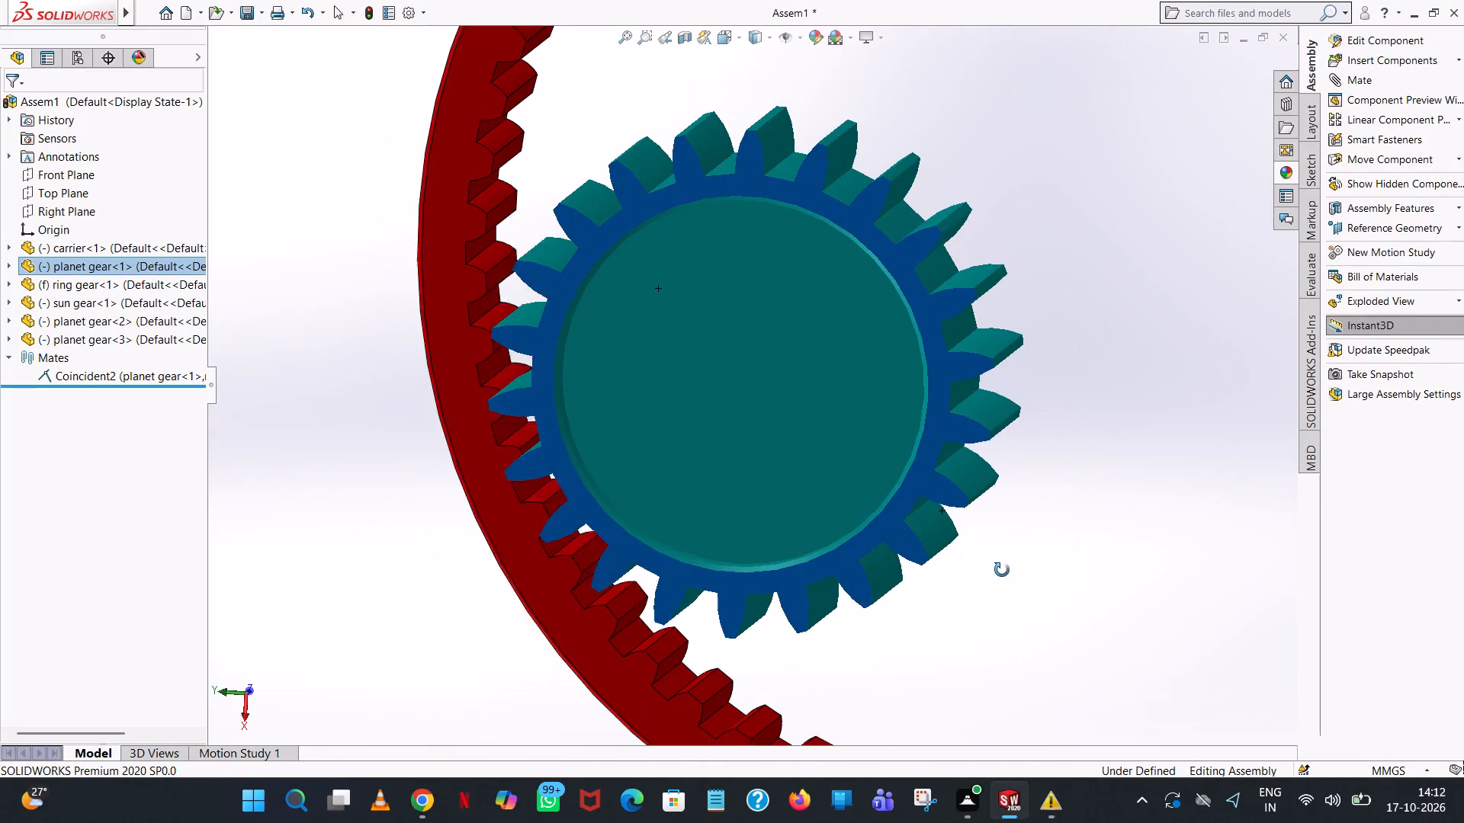
{"action": "left_click_drag", "start_coordinate": [772, 469], "coordinate": [869, 349]}
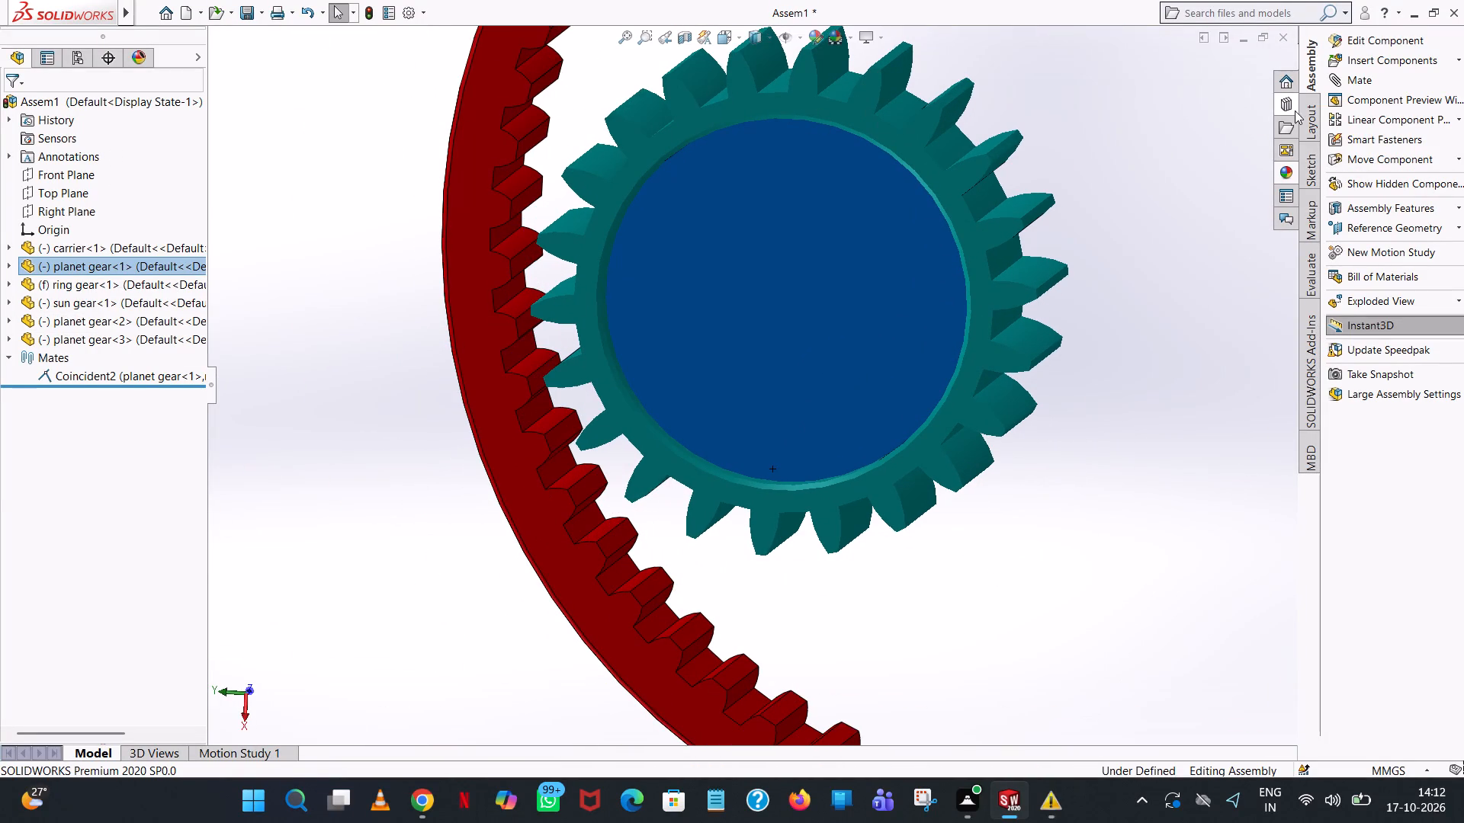
Delete the coincident mate of planet gear<1> from the assembly's mates.
{"action": "left_click", "coordinate": [169, 379]}
{"action": "right_click", "coordinate": [169, 379]}
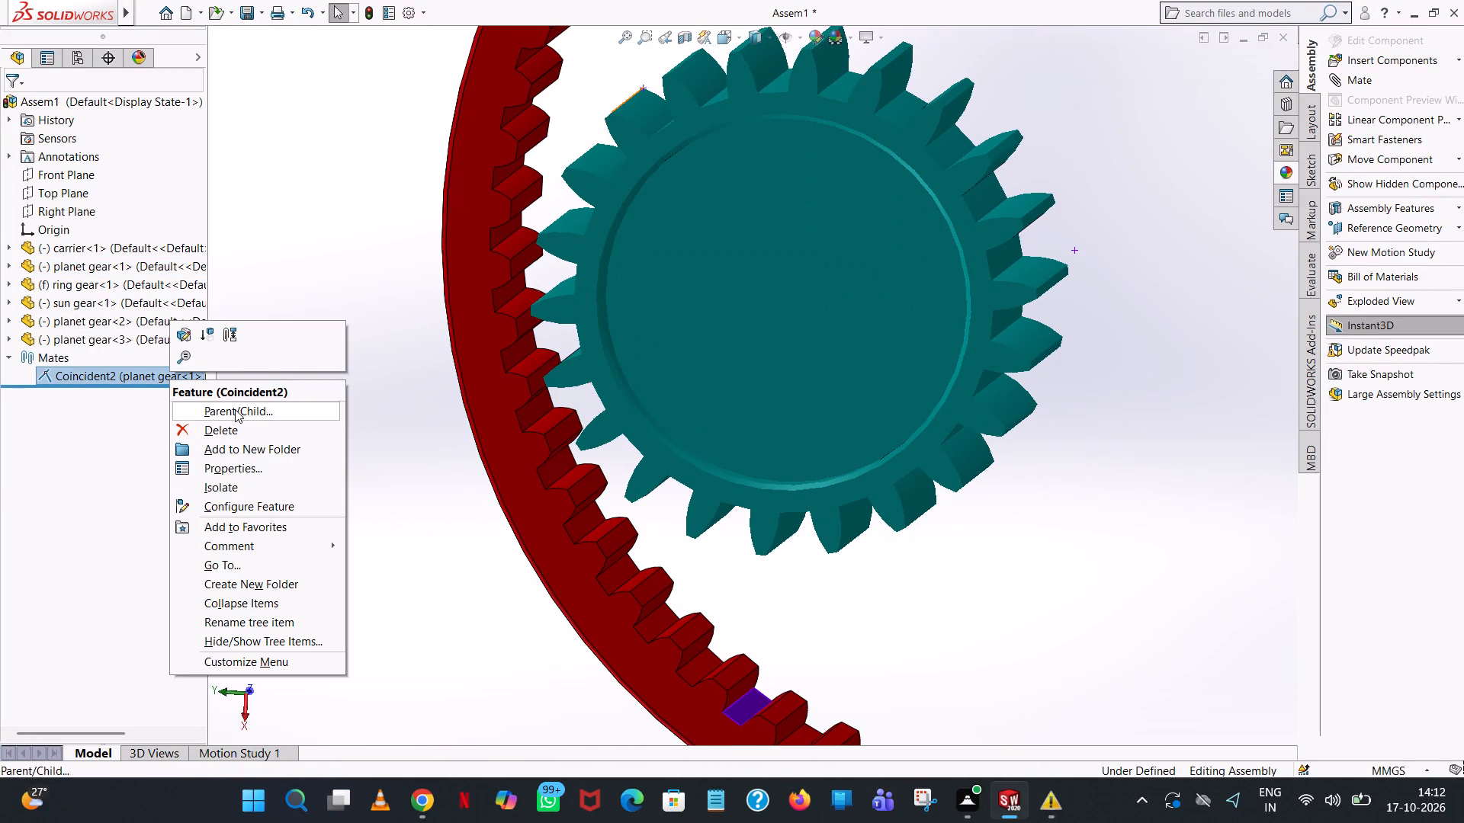
{"action": "left_click", "coordinate": [244, 434]}
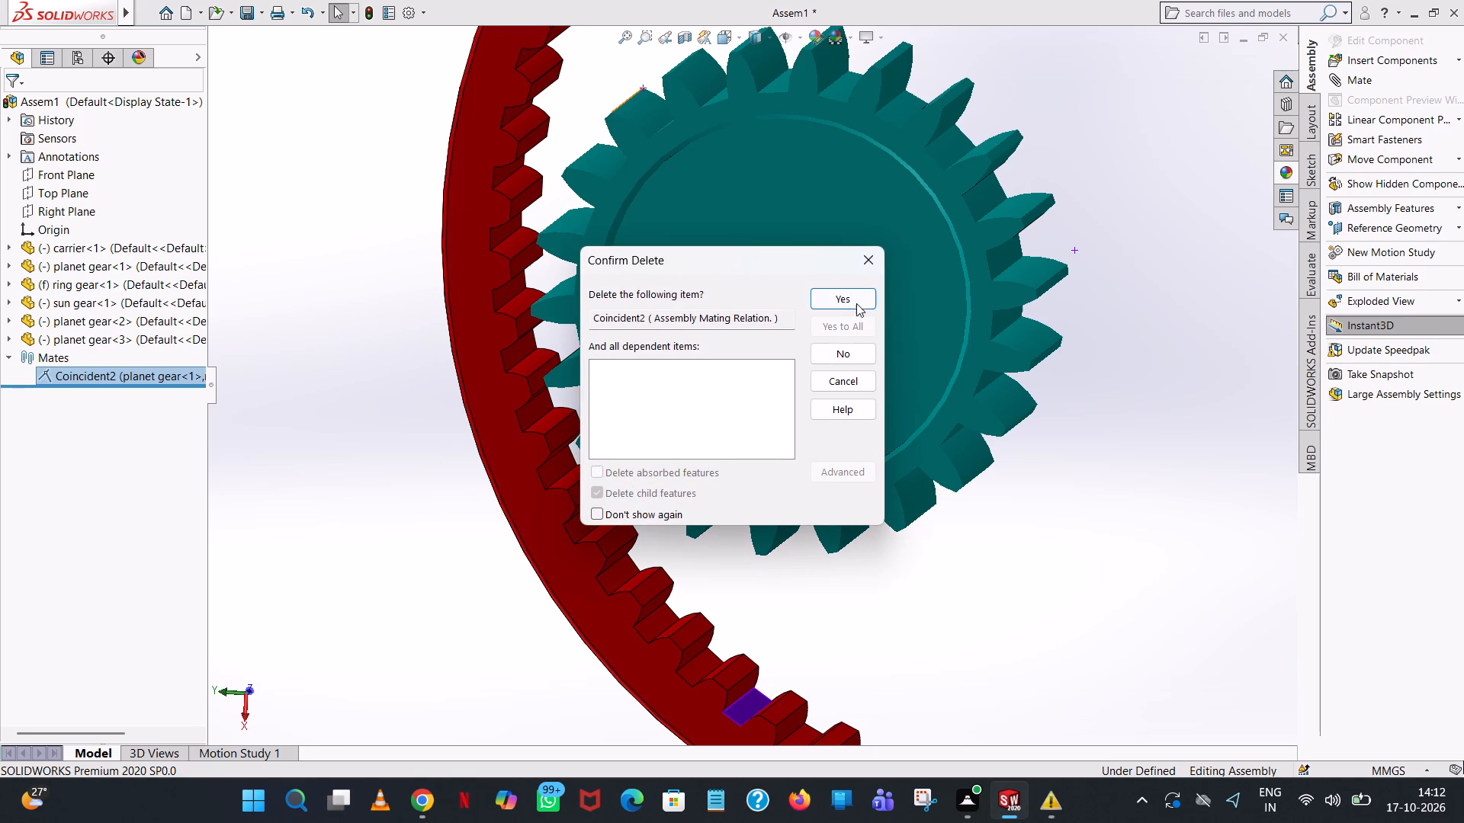
{"action": "left_click", "coordinate": [856, 302]}
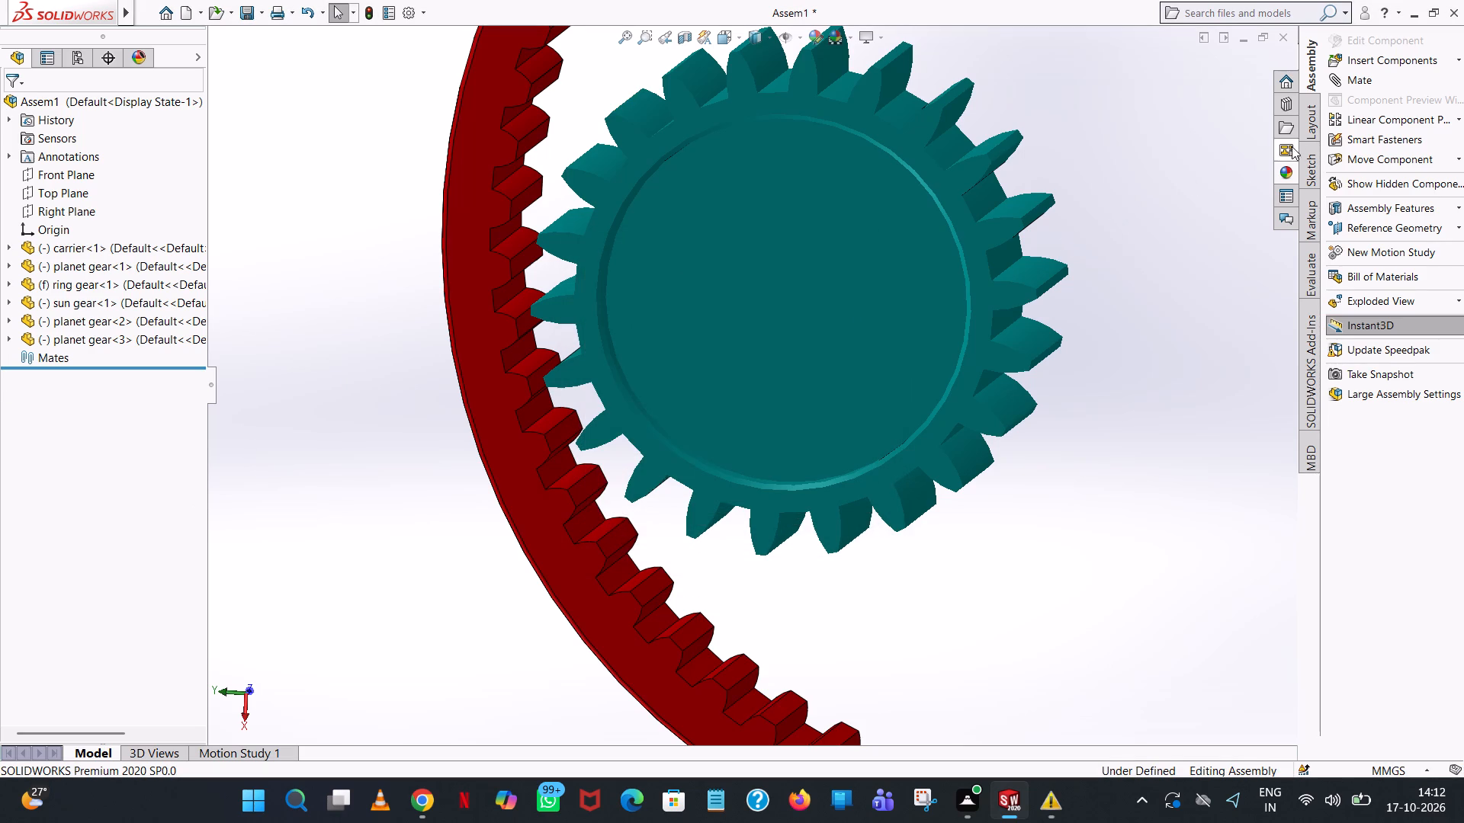
Add a coincident mate between a tooth-gap face of the ring gear and a tooth edge of planet gear<1>.
{"action": "left_click", "coordinate": [1385, 82]}
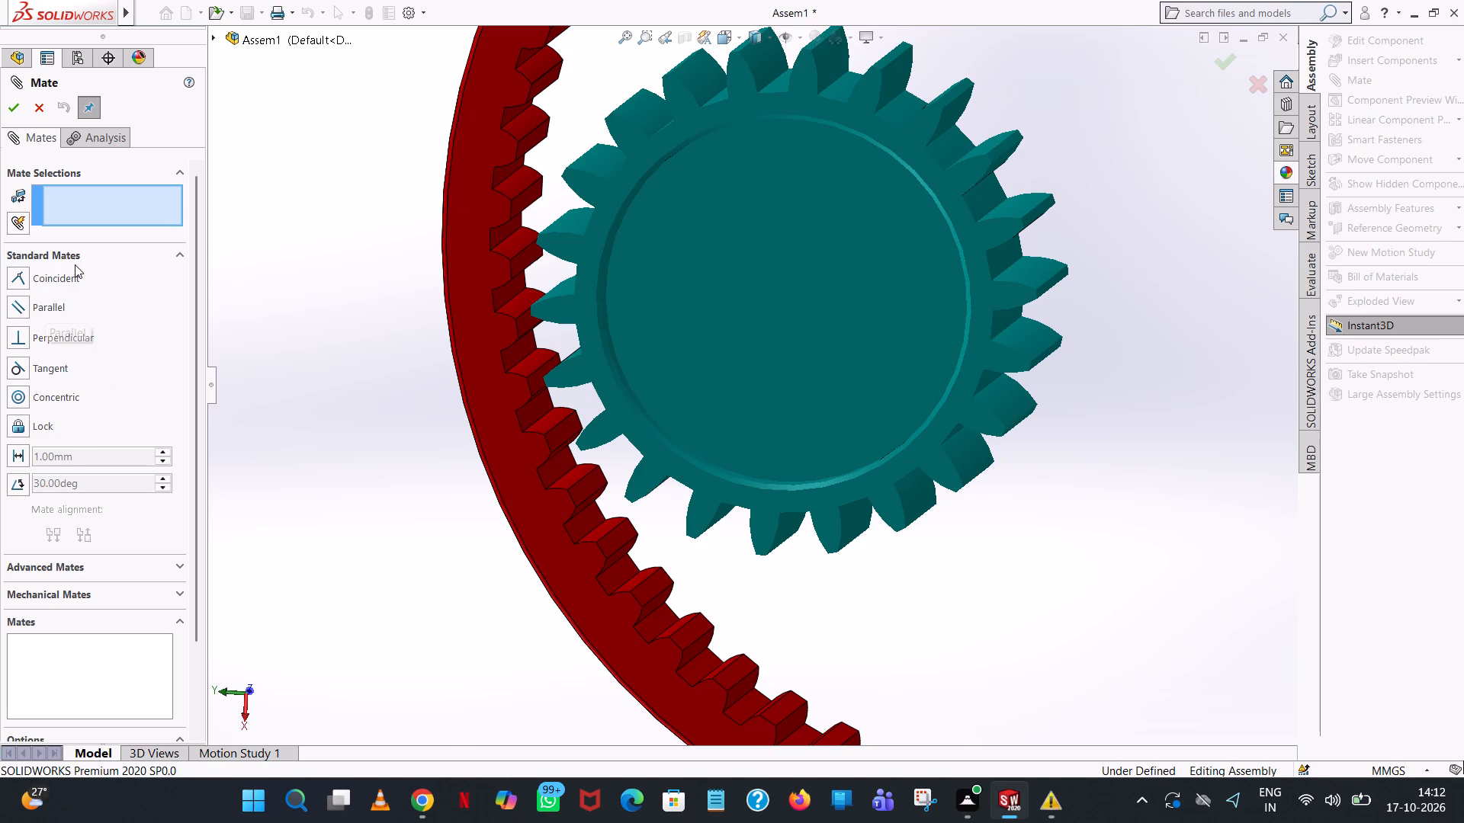
{"action": "left_click", "coordinate": [58, 277]}
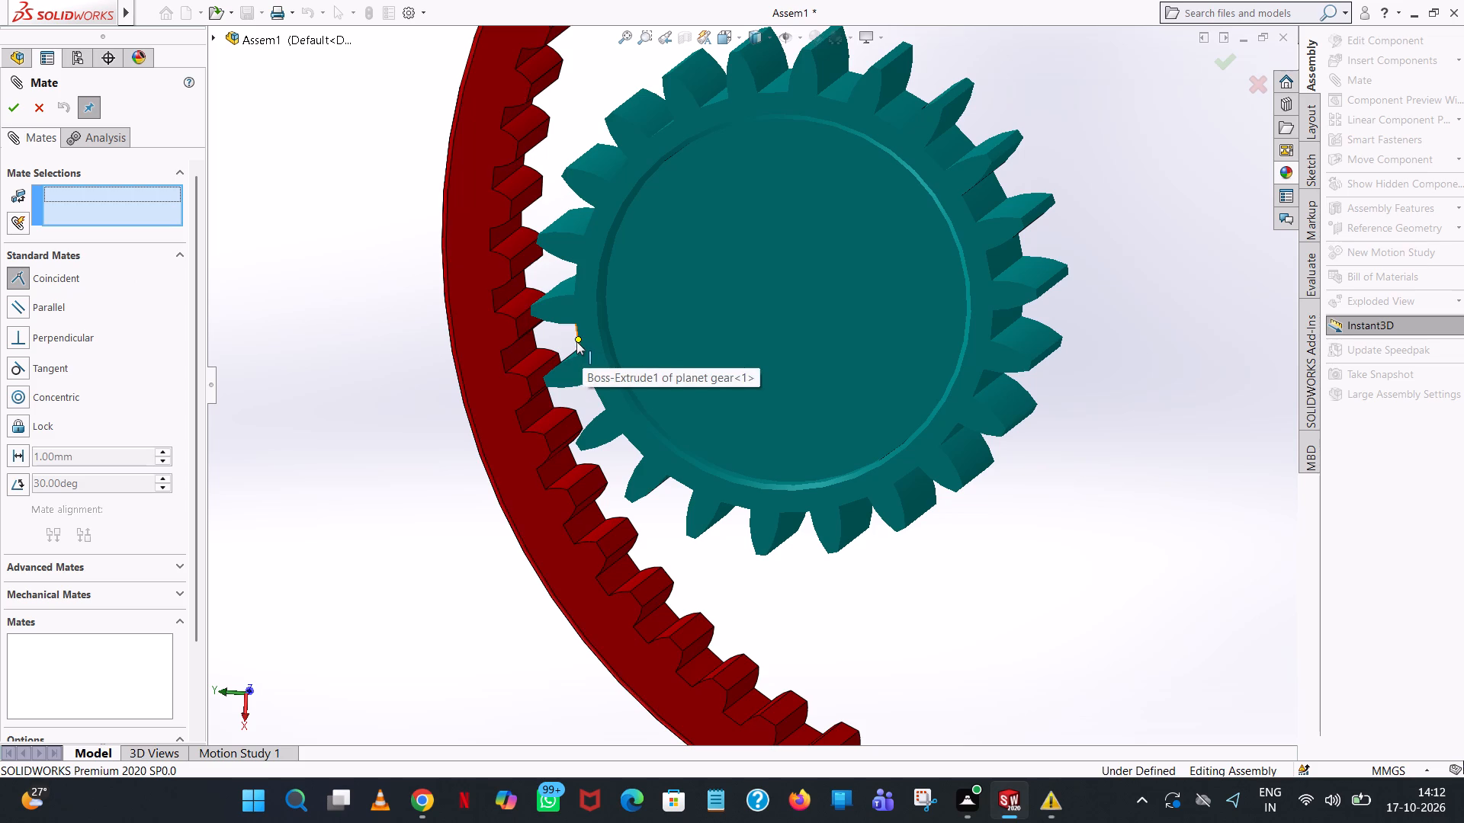
{"action": "left_click", "coordinate": [519, 351]}
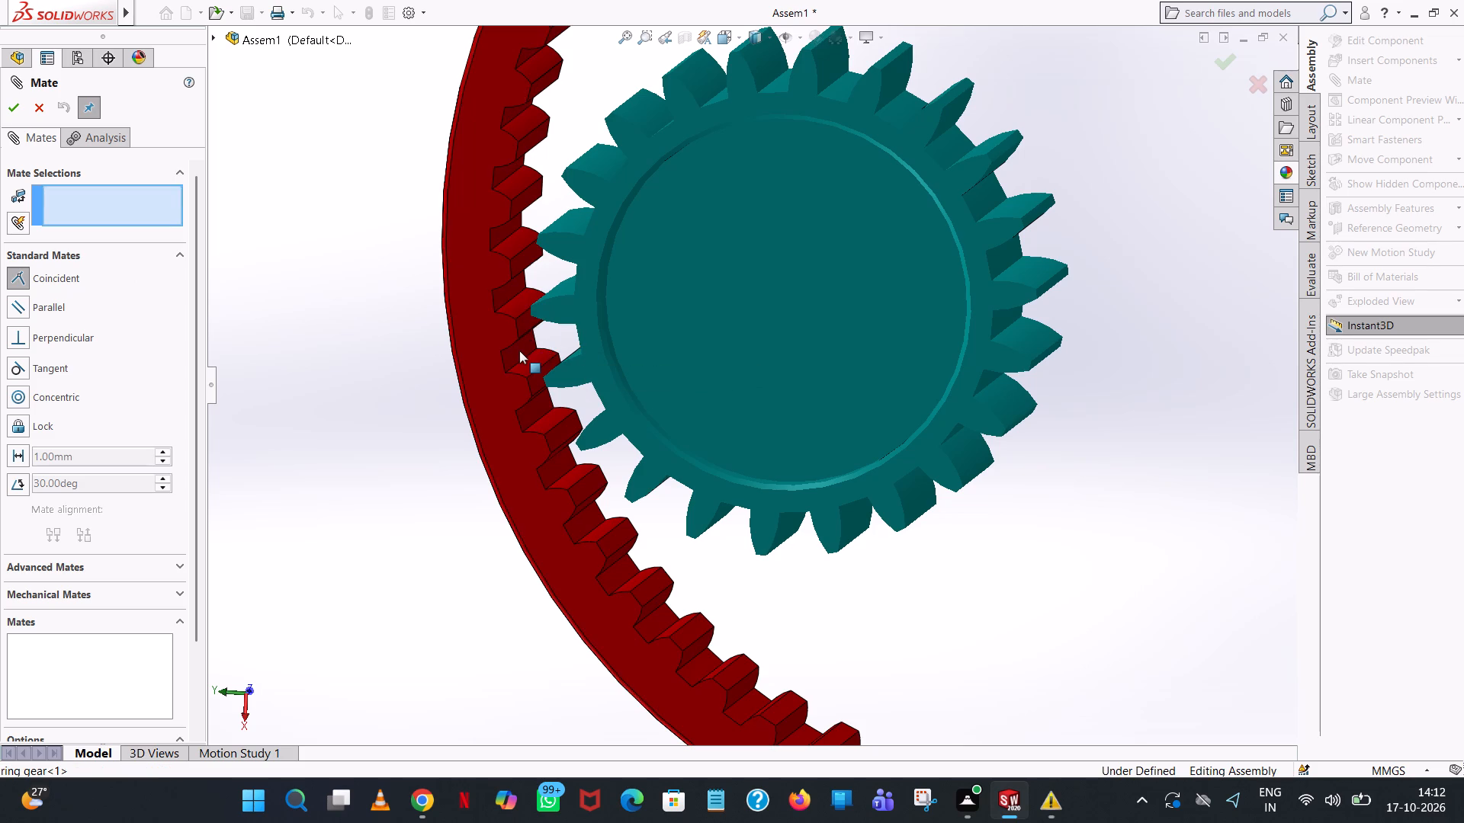
{"action": "middle_click_drag", "start_coordinate": [527, 356], "coordinate": [538, 353]}
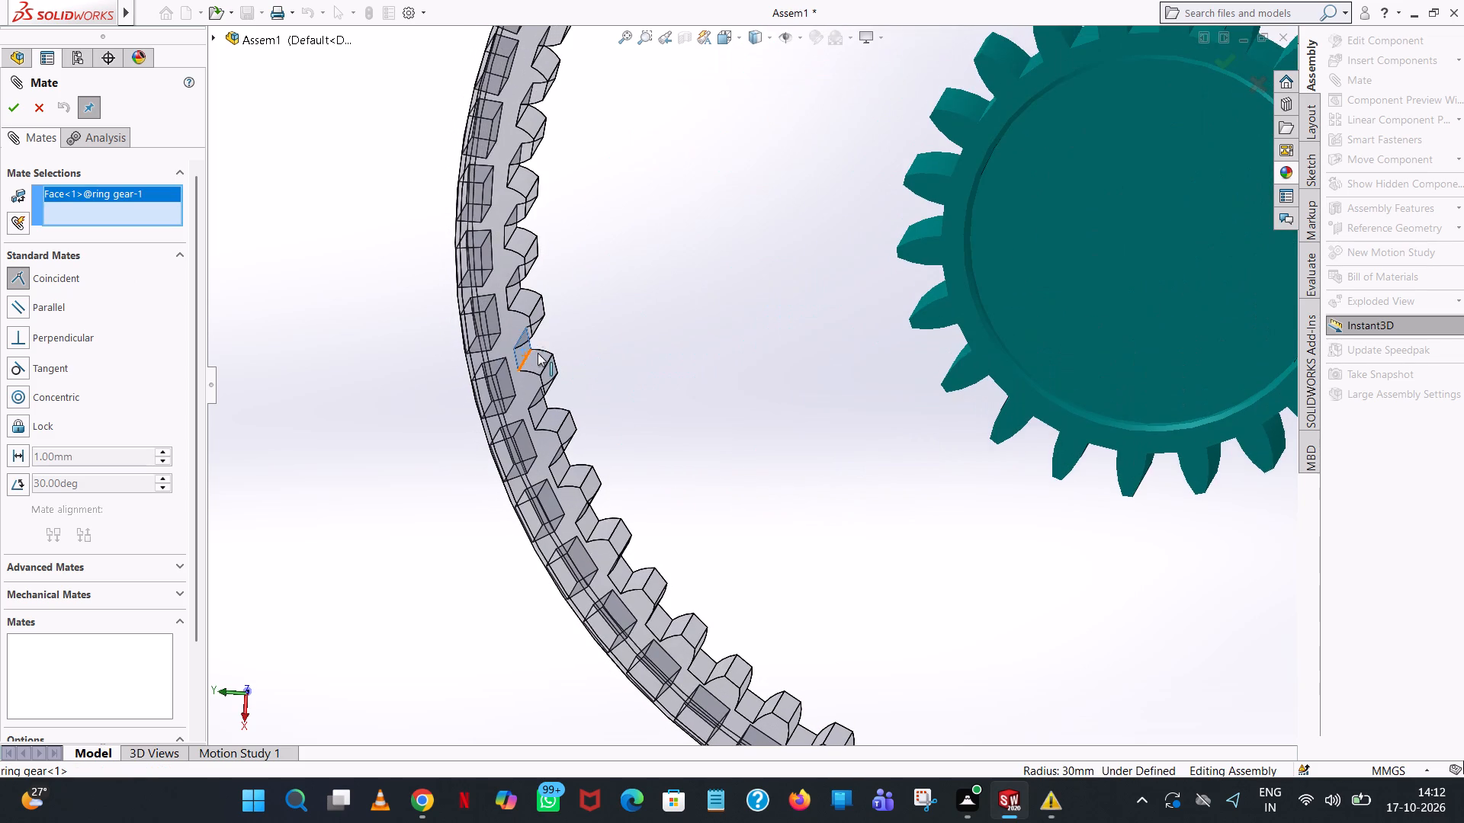
{"action": "middle_click_drag", "start_coordinate": [928, 344], "coordinate": [945, 348]}
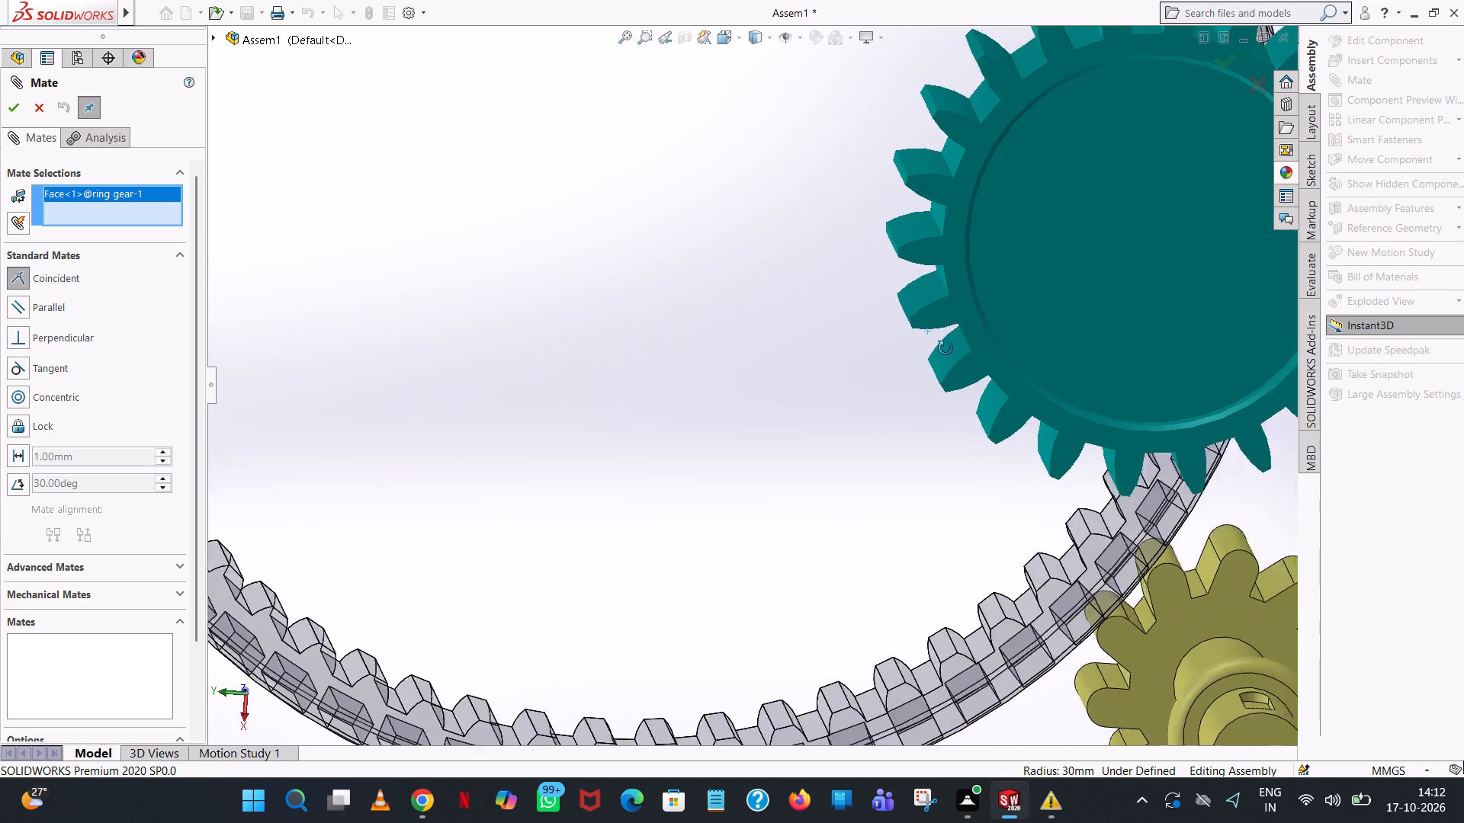
{"action": "middle_click_drag", "start_coordinate": [945, 348], "coordinate": [949, 349]}
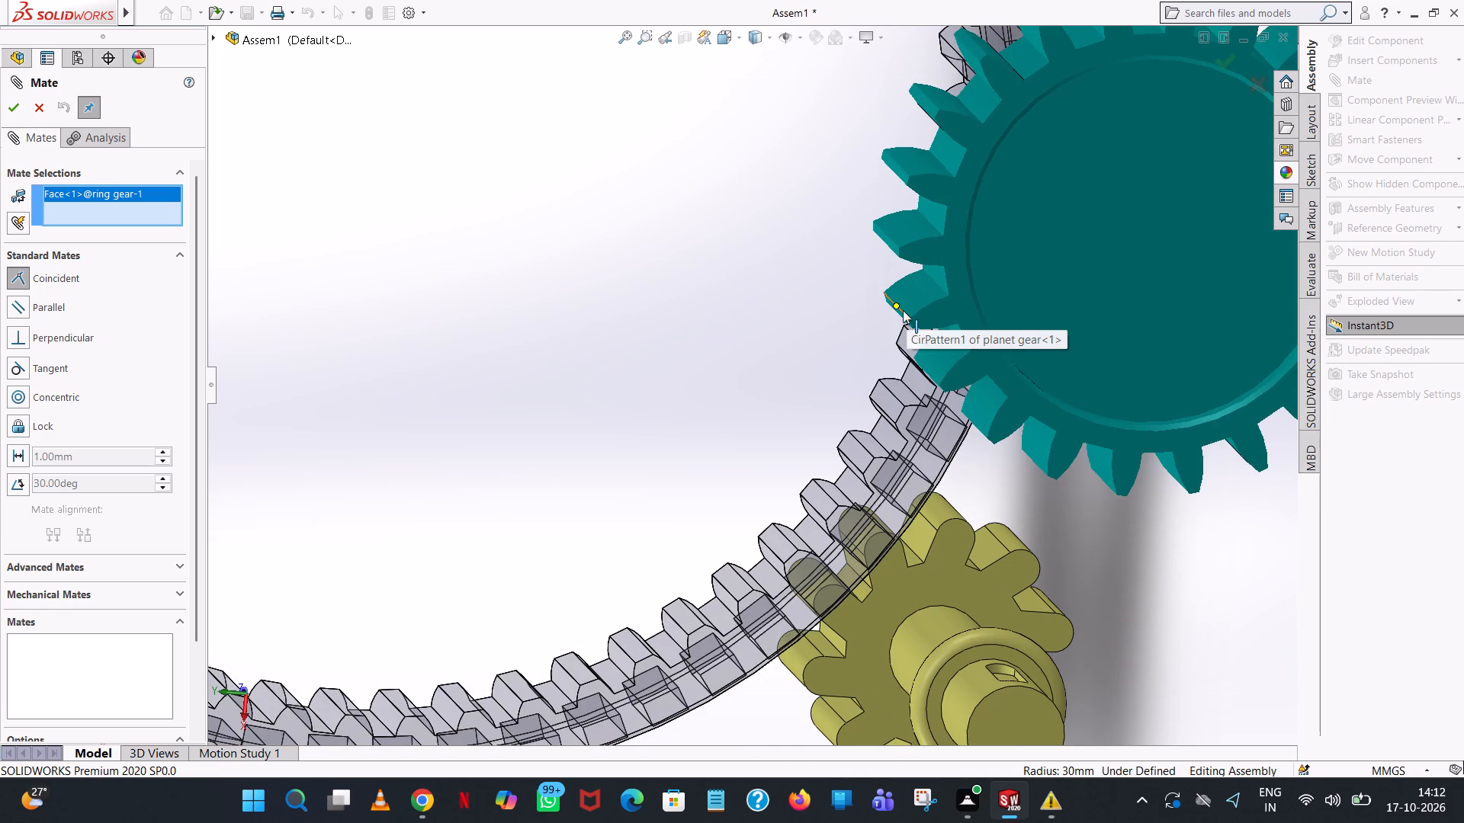
{"action": "left_click", "coordinate": [903, 310]}
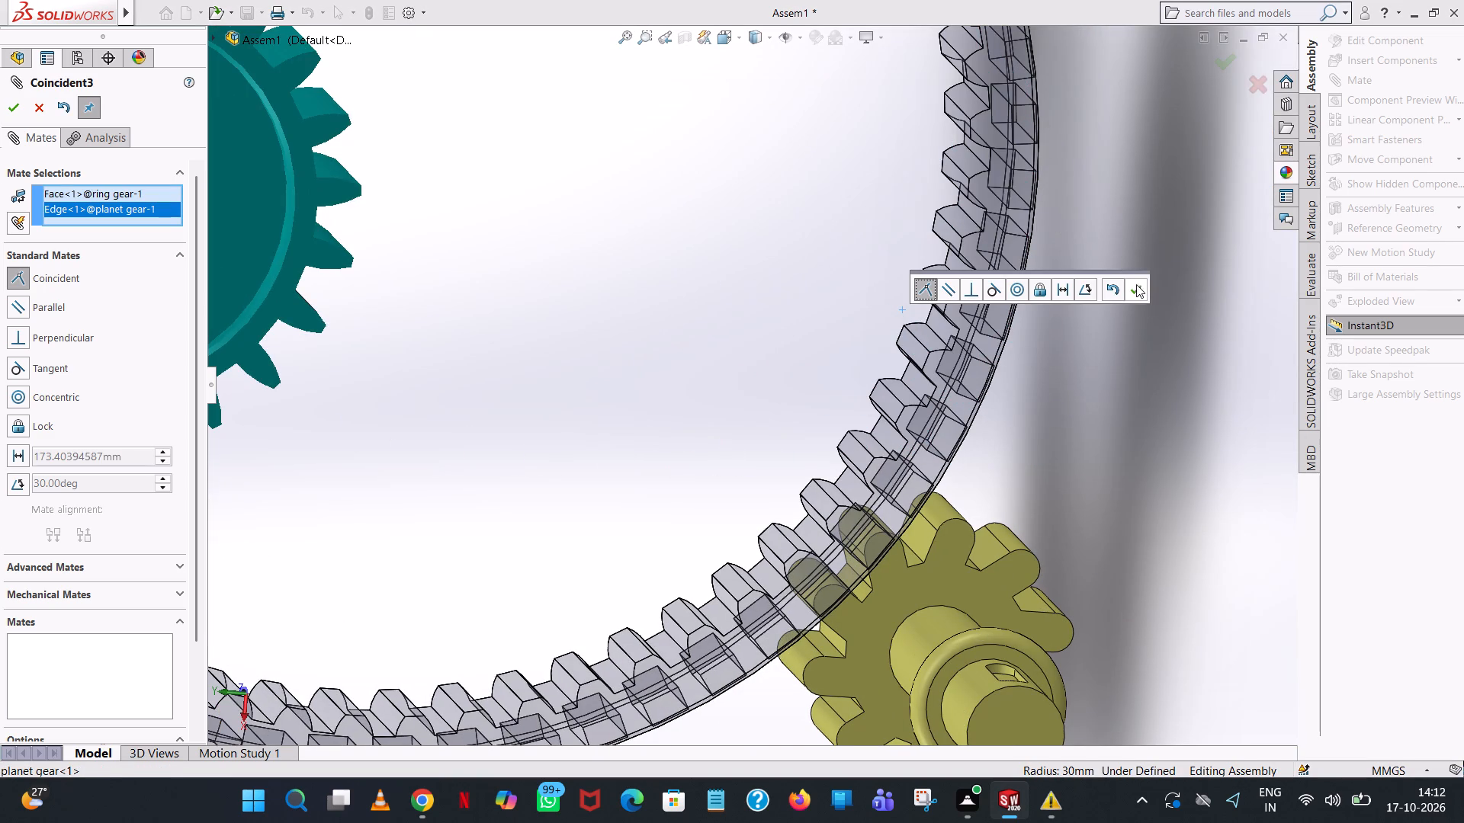
{"action": "left_click", "coordinate": [1137, 286]}
Add a second coincident mate between another tooth-gap face of the ring gear and a tooth edge of planet gear<1>.
{"action": "scroll", "coordinate": [673, 347], "scroll_direction": "up", "scroll_amount": 4}
{"action": "scroll", "coordinate": [576, 340], "scroll_direction": "up", "scroll_amount": 1}
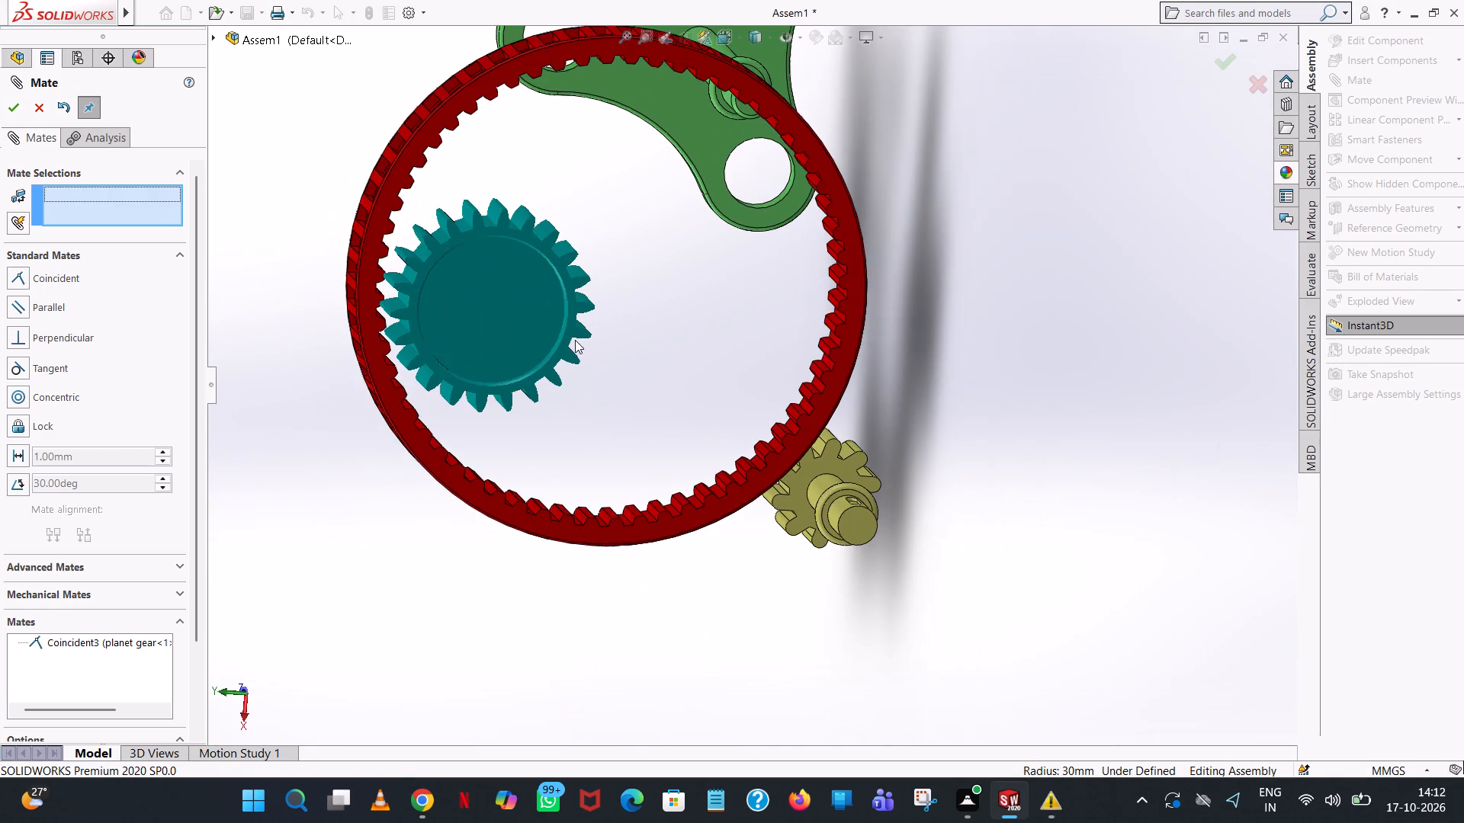
{"action": "middle_click_drag", "start_coordinate": [566, 346], "coordinate": [588, 277]}
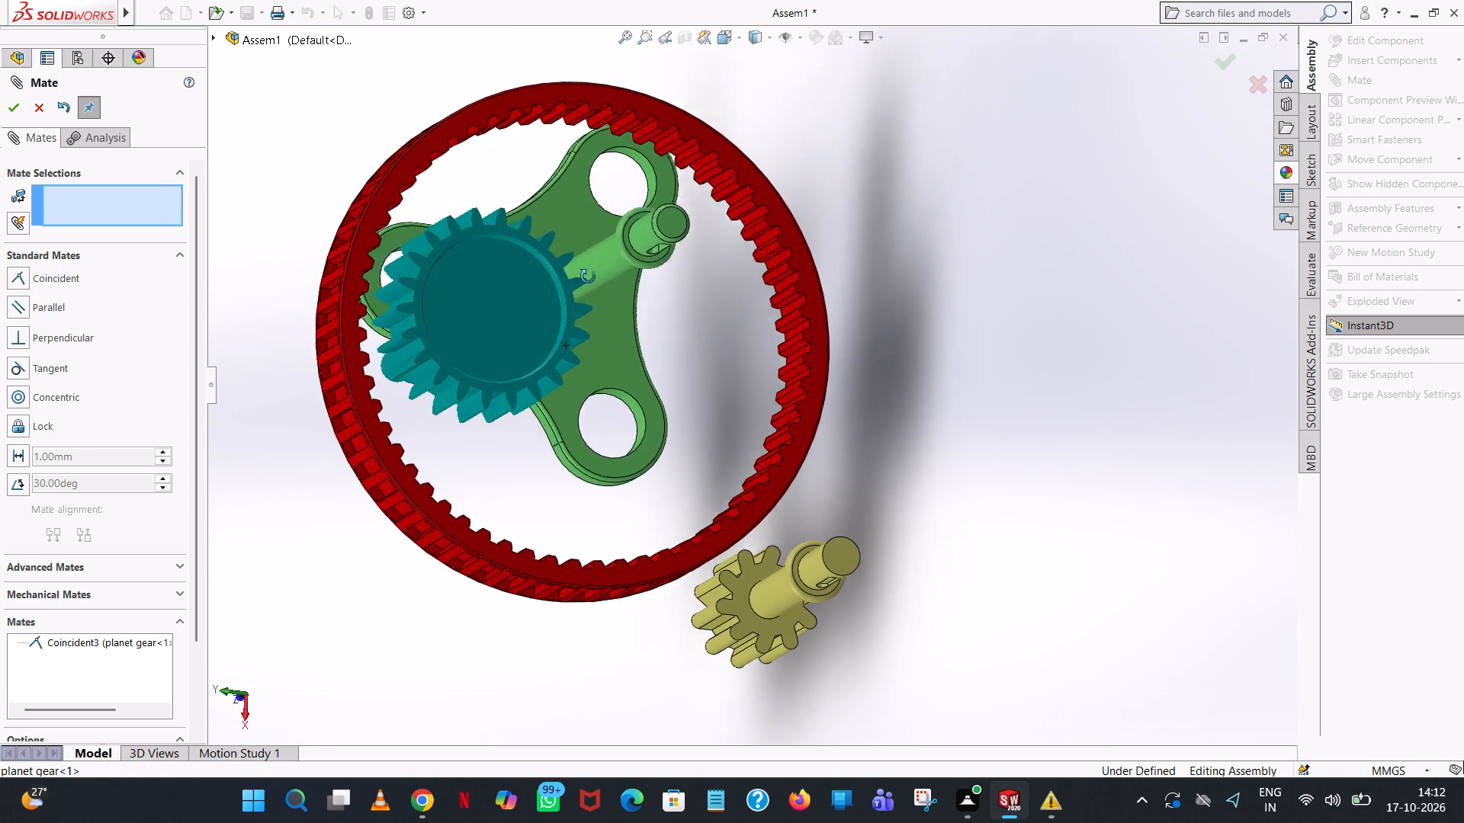
{"action": "middle_click_drag", "start_coordinate": [588, 277], "coordinate": [592, 262]}
{"action": "scroll", "coordinate": [480, 302], "scroll_direction": "down", "scroll_amount": 2}
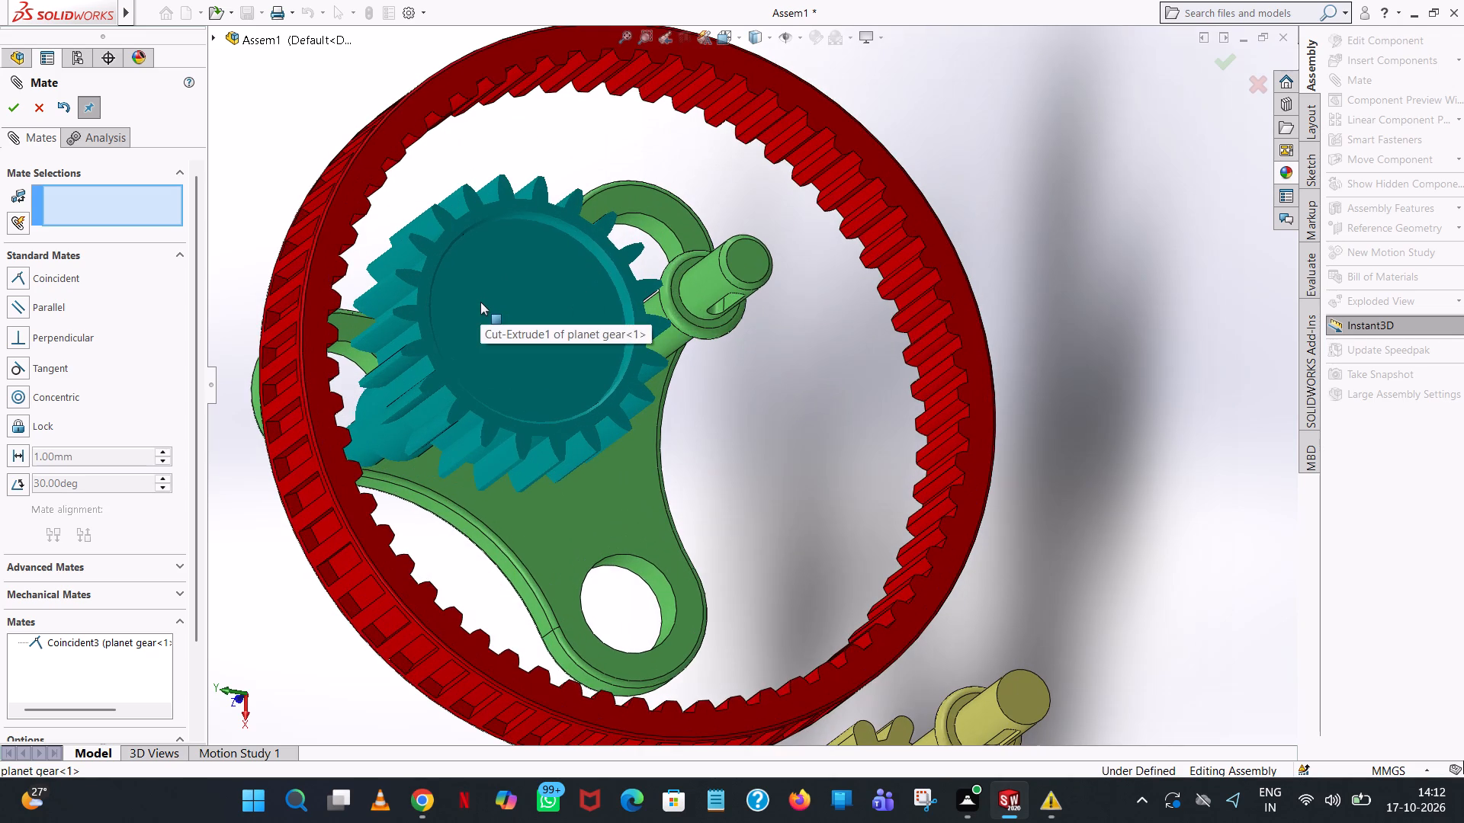
{"action": "scroll", "coordinate": [480, 302], "scroll_direction": "down", "scroll_amount": 2}
{"action": "left_click", "coordinate": [56, 283]}
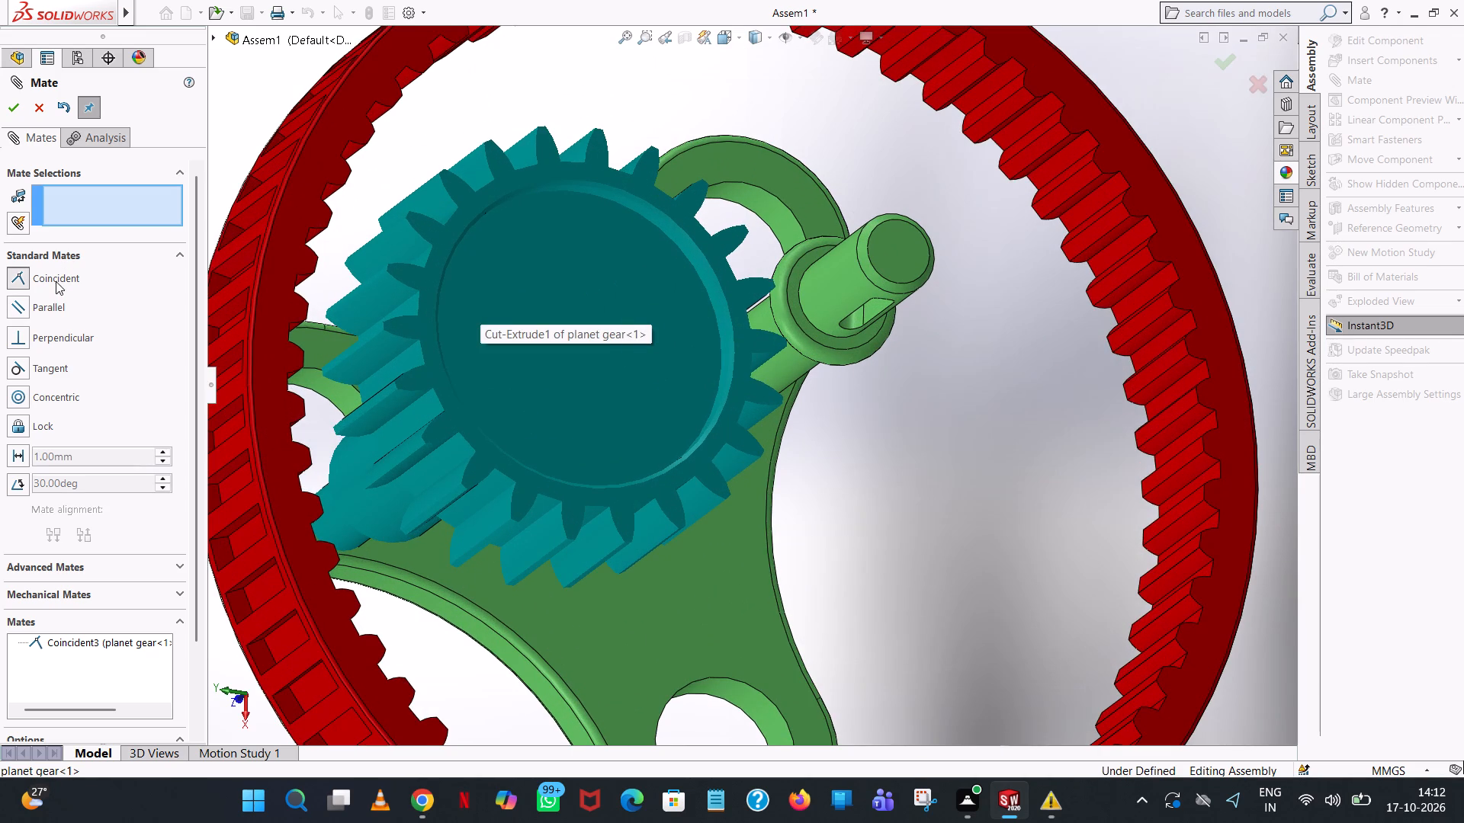
{"action": "middle_click_drag", "start_coordinate": [893, 408], "coordinate": [883, 419]}
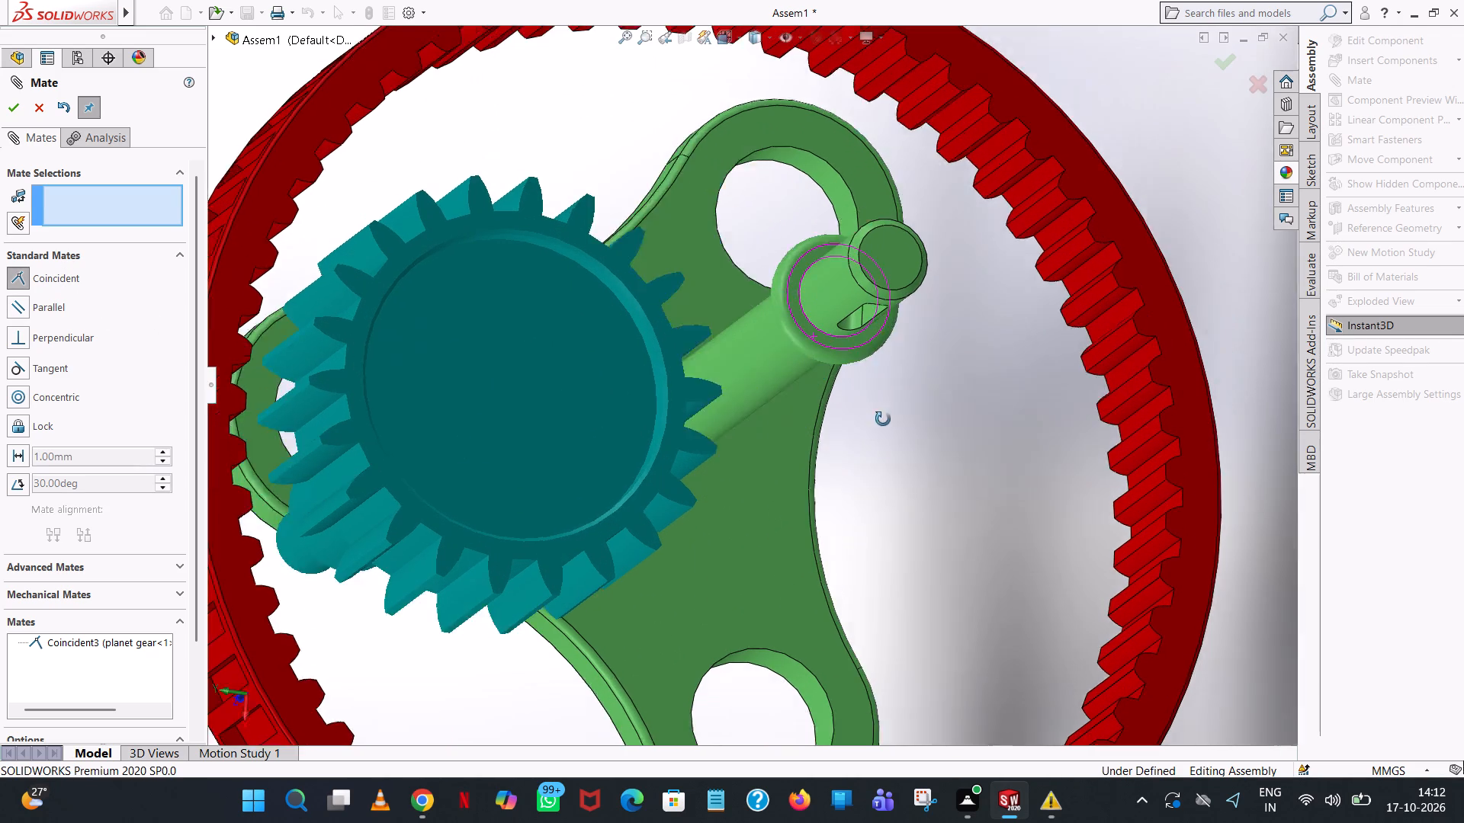
{"action": "middle_click_drag", "start_coordinate": [883, 419], "coordinate": [865, 429]}
{"action": "scroll", "coordinate": [508, 453], "scroll_direction": "up", "scroll_amount": 3}
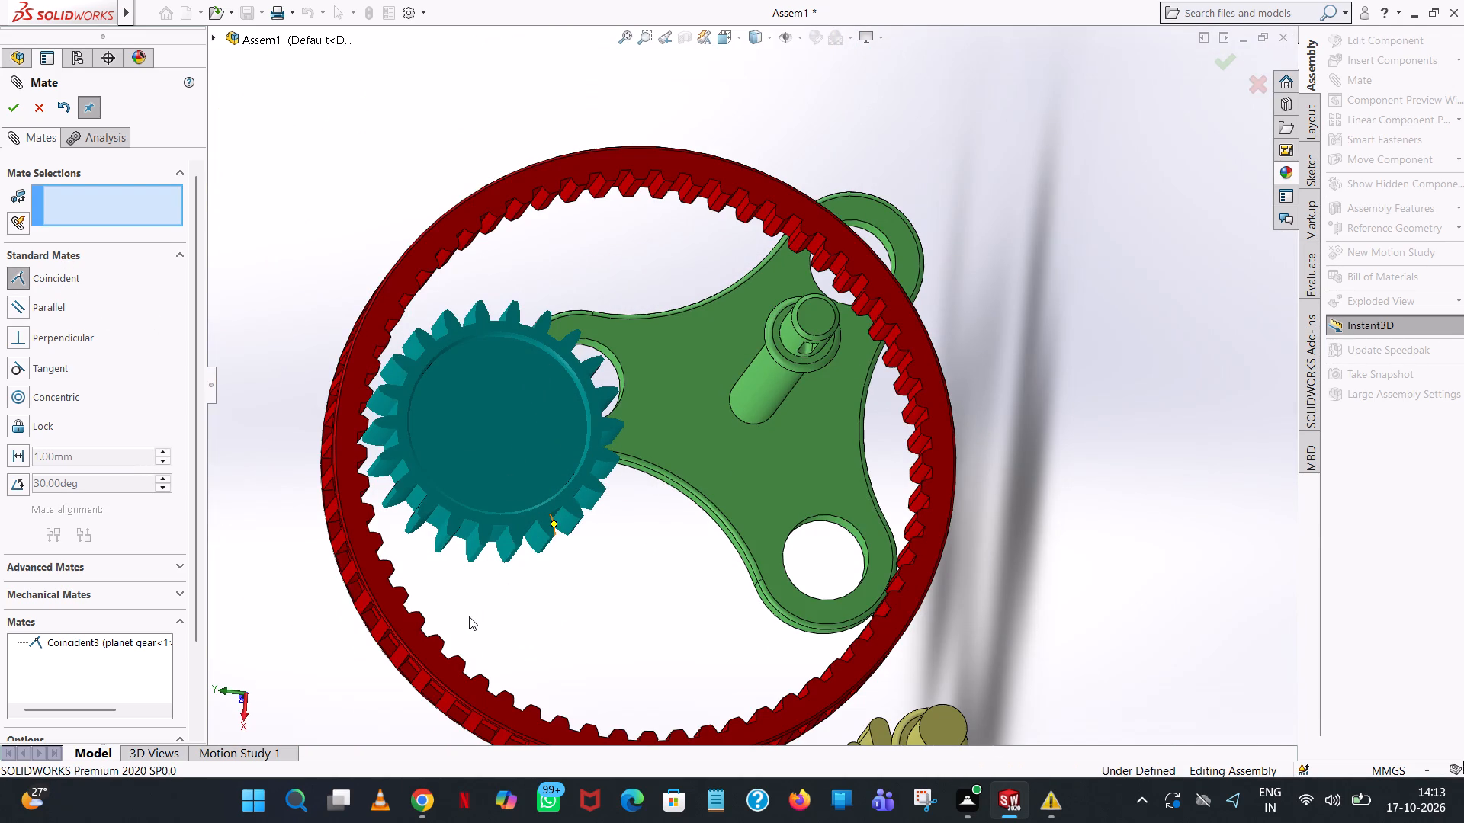
{"action": "middle_click_drag", "start_coordinate": [467, 616], "coordinate": [459, 648]}
{"action": "scroll", "coordinate": [391, 547], "scroll_direction": "down", "scroll_amount": 3}
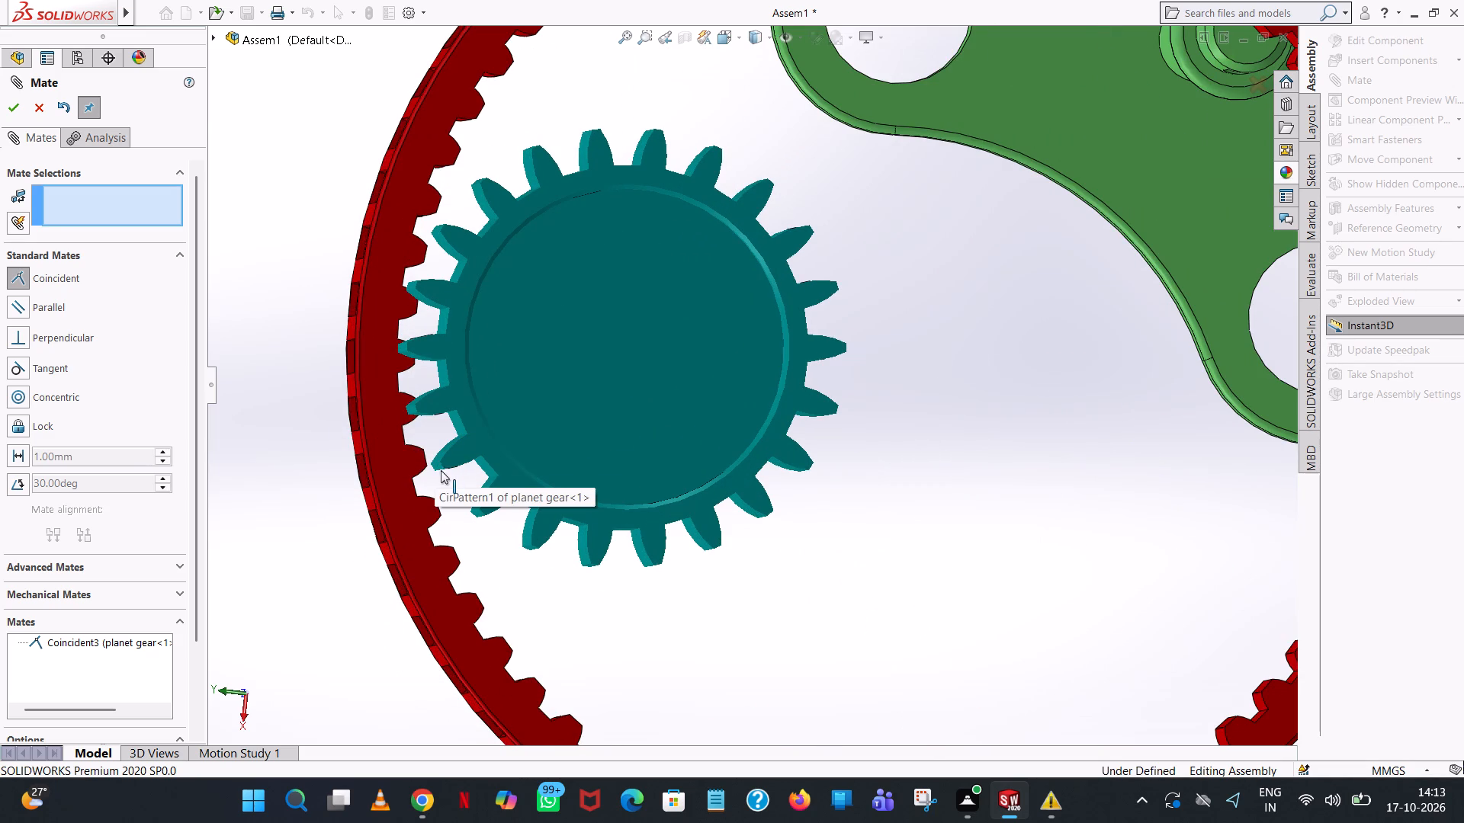
{"action": "scroll", "coordinate": [441, 471], "scroll_direction": "down", "scroll_amount": 4}
{"action": "middle_click_drag", "start_coordinate": [551, 498], "coordinate": [528, 501]}
{"action": "middle_click_drag", "start_coordinate": [533, 501], "coordinate": [544, 495]}
{"action": "left_click", "coordinate": [525, 475]}
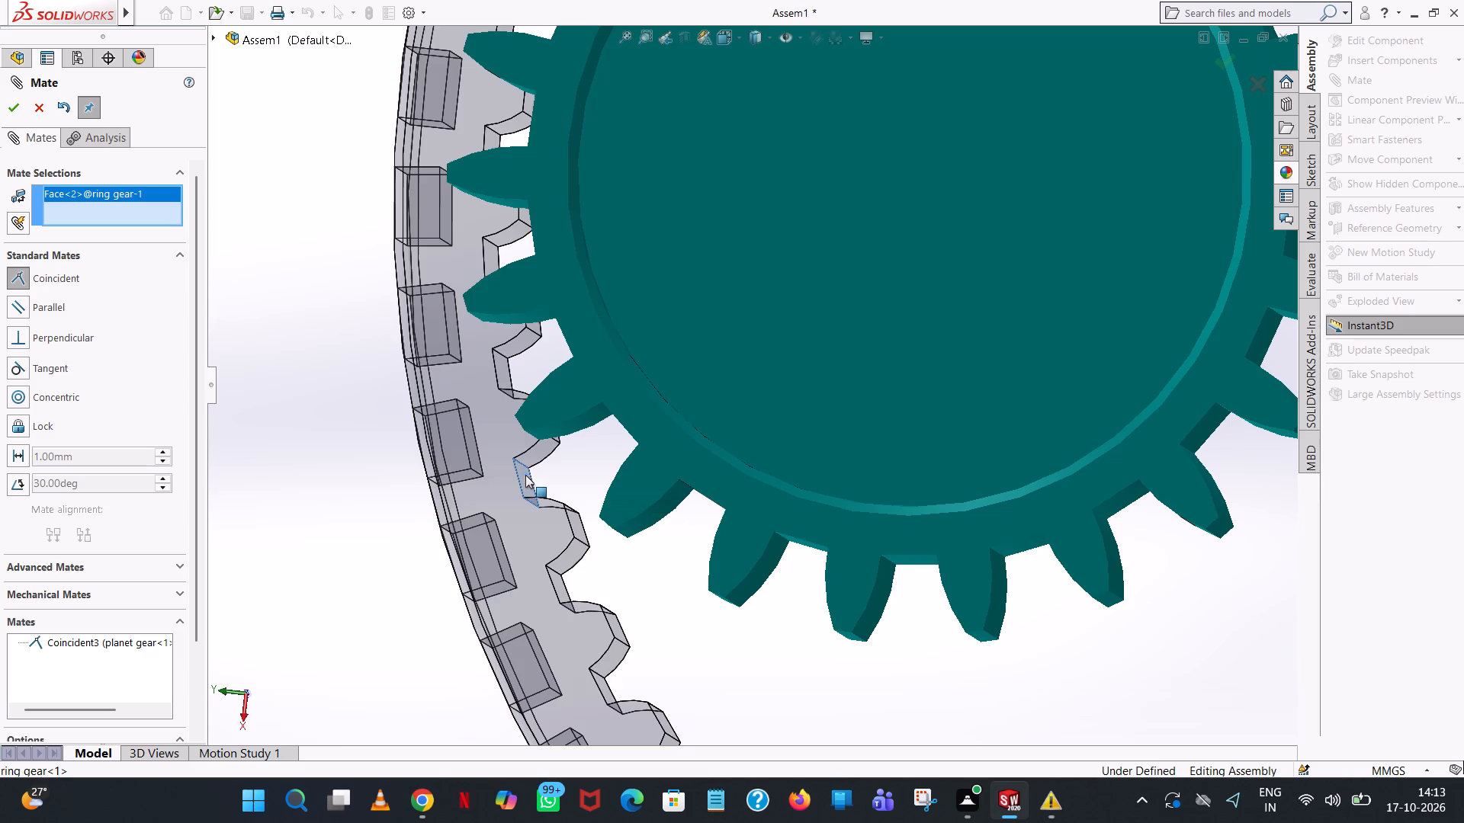
{"action": "middle_click_drag", "start_coordinate": [546, 460], "coordinate": [566, 451]}
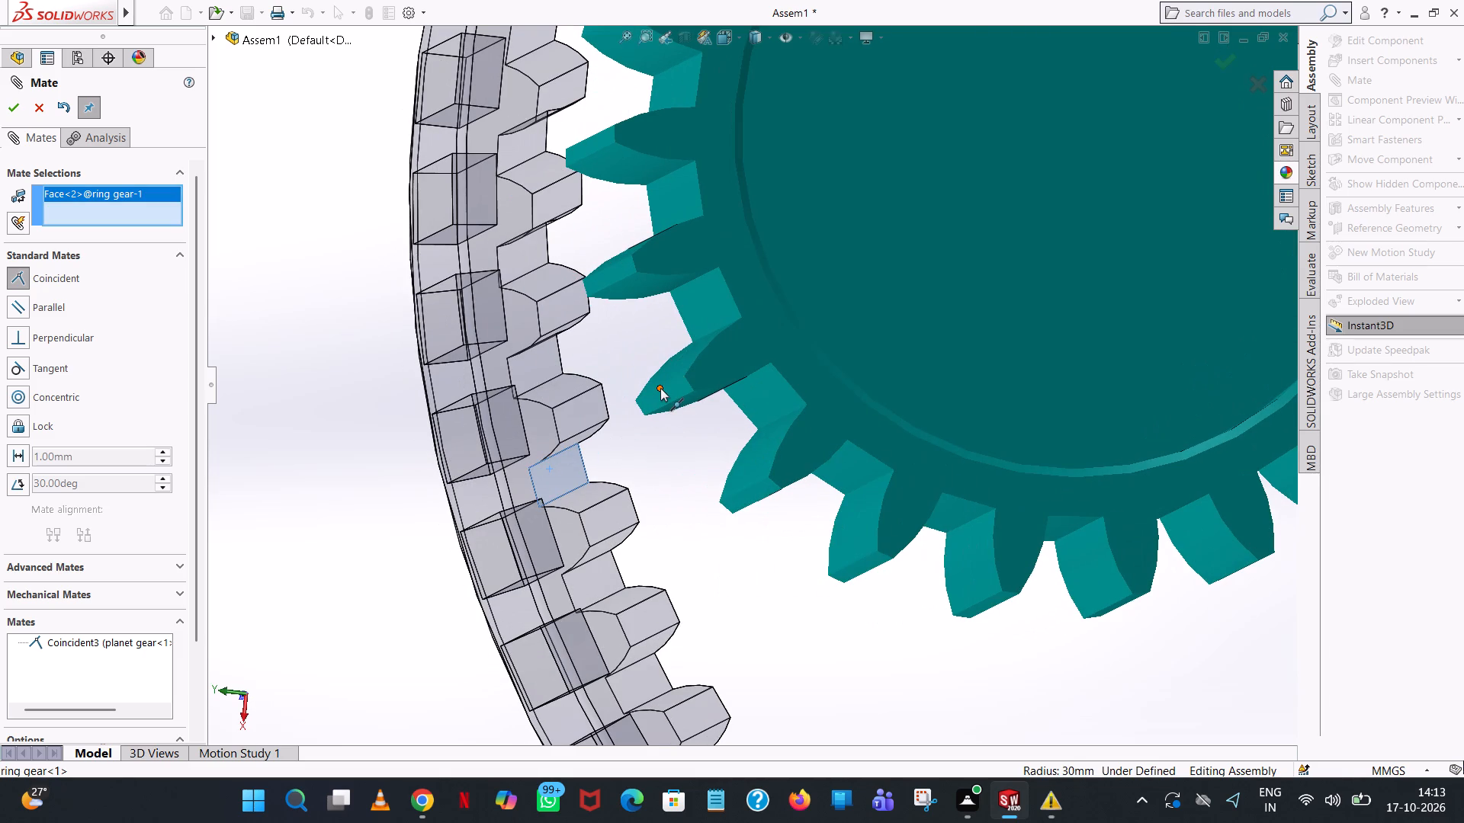
{"action": "left_click", "coordinate": [671, 380]}
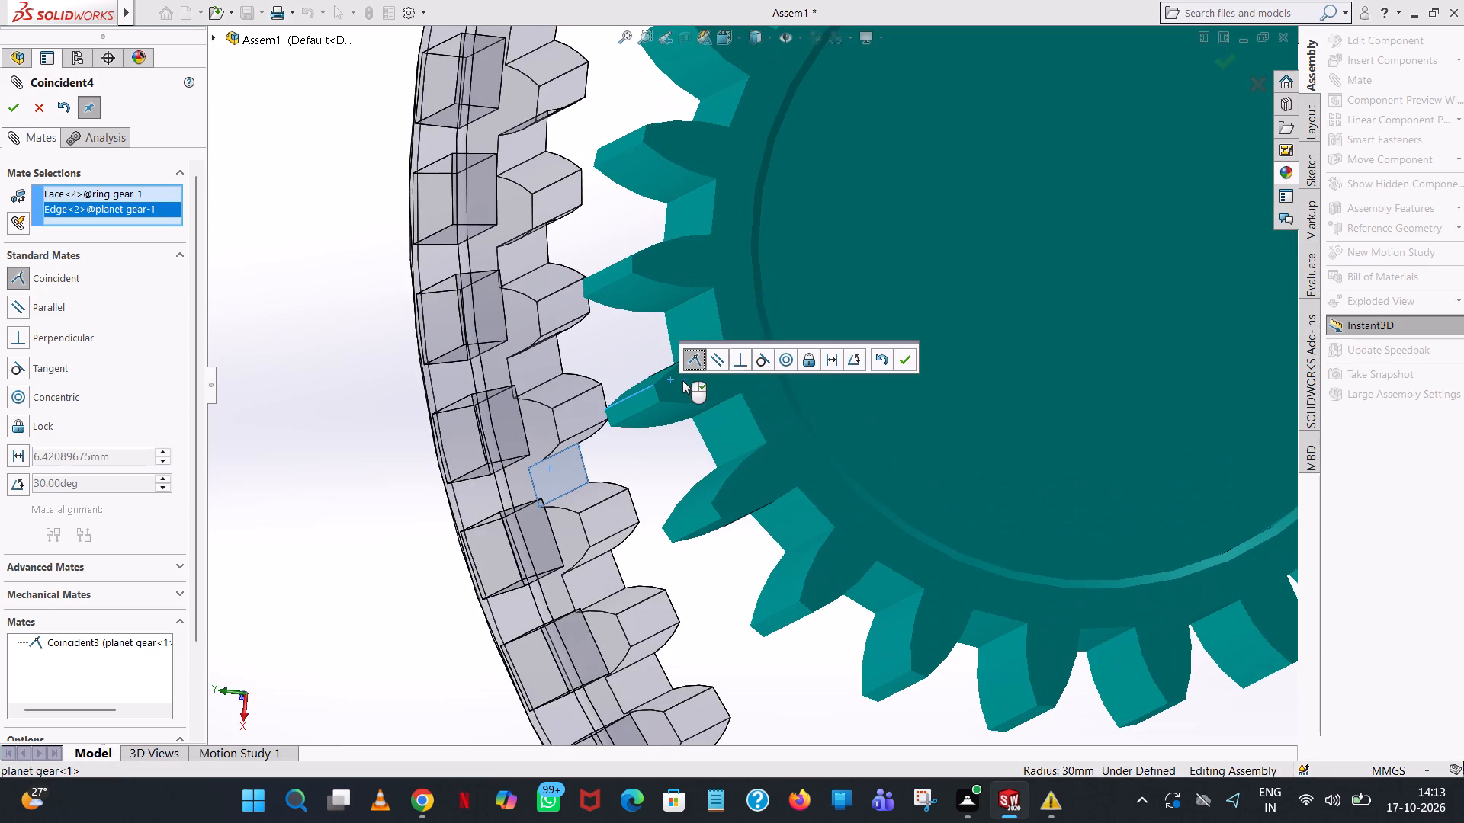
{"action": "left_click", "coordinate": [905, 351]}
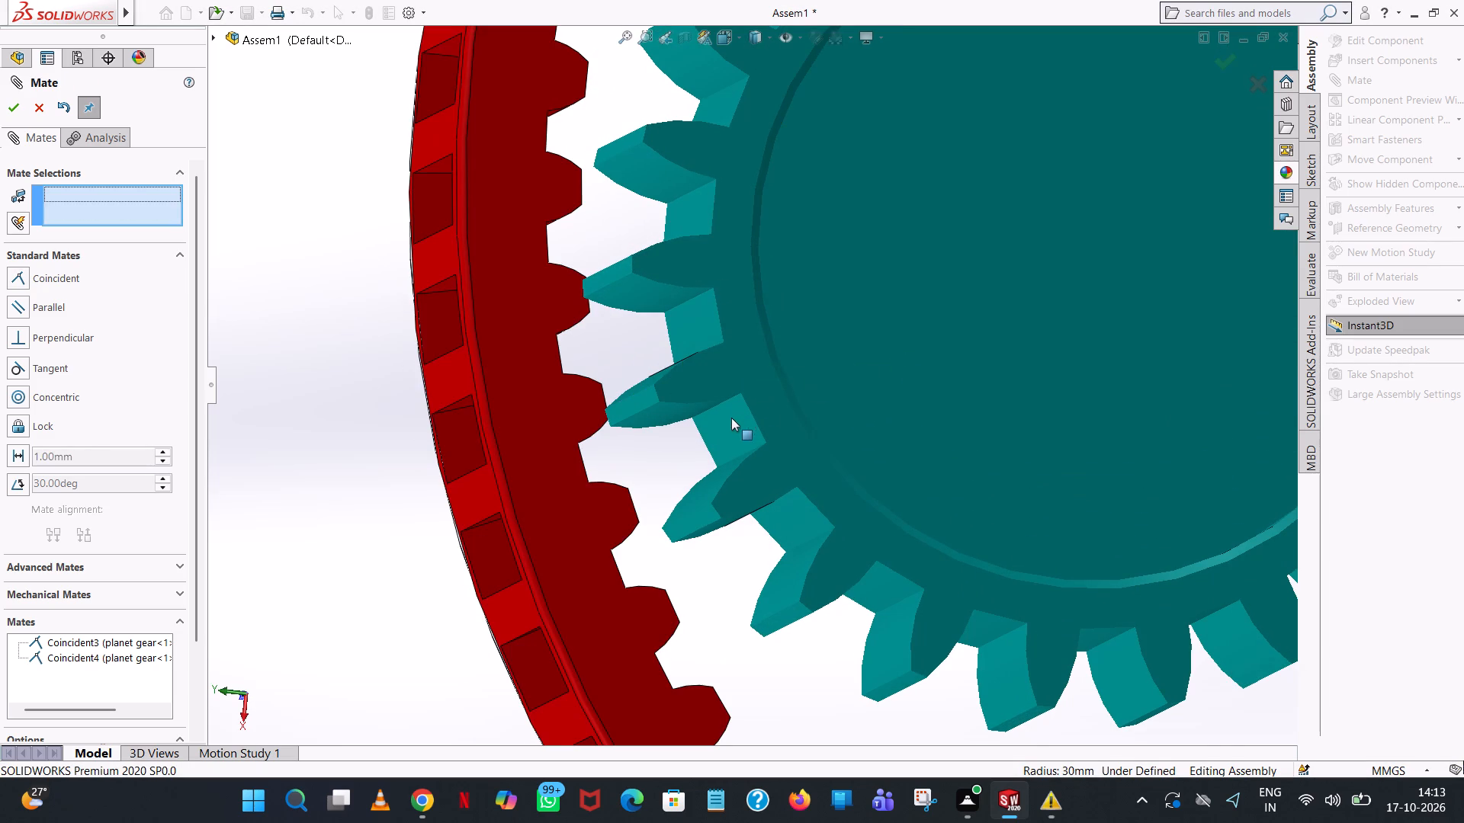
Move planet gear<1> until its teeth sit in the ring gear's inner tooth gaps.
{"action": "middle_click_drag", "start_coordinate": [727, 428], "coordinate": [705, 457]}
{"action": "scroll", "coordinate": [705, 457], "scroll_direction": "down", "scroll_amount": 1}
{"action": "left_click_drag", "start_coordinate": [724, 421], "coordinate": [729, 414]}
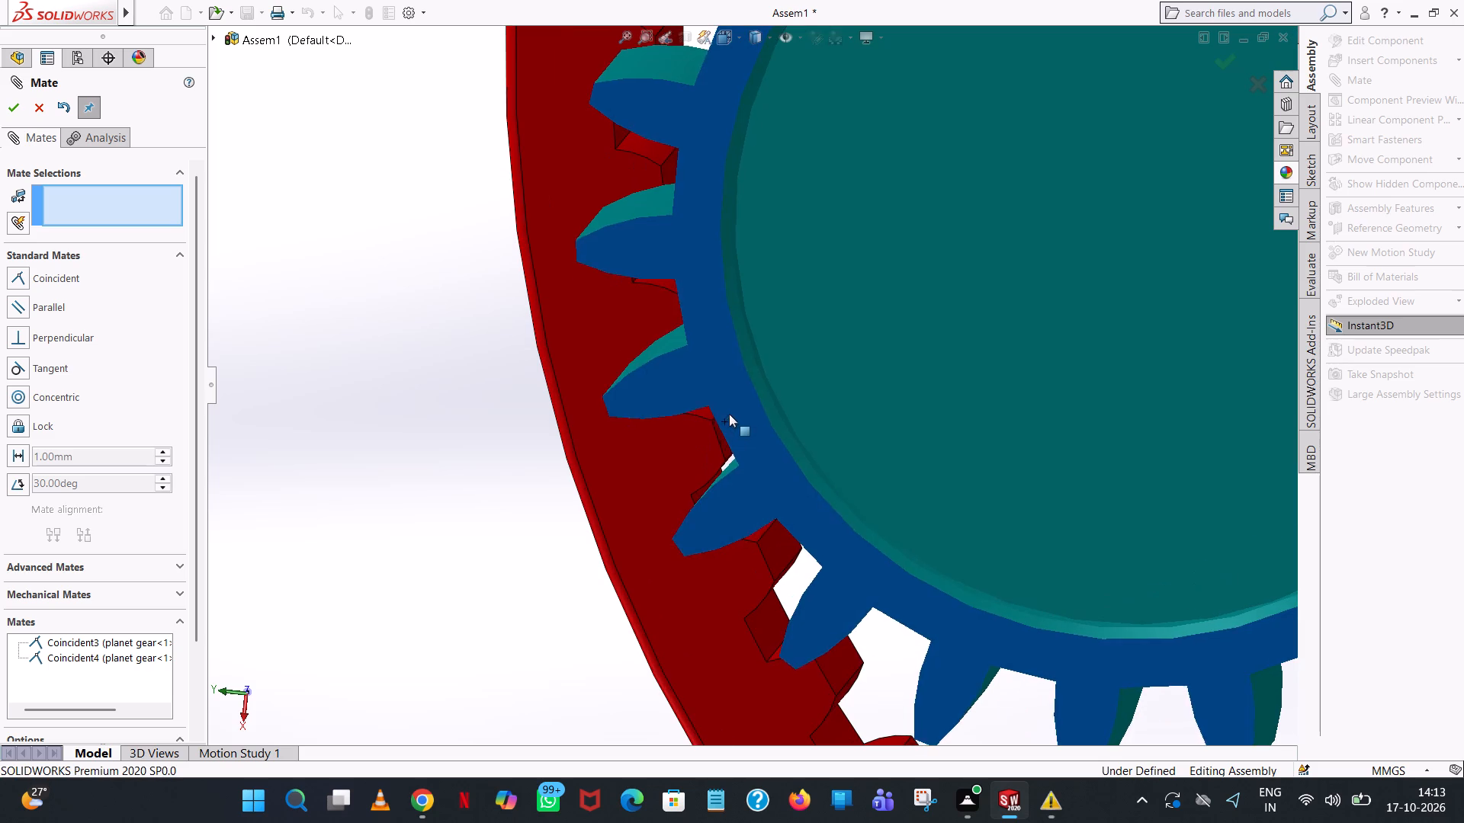
{"action": "left_click_drag", "start_coordinate": [729, 414], "coordinate": [777, 405]}
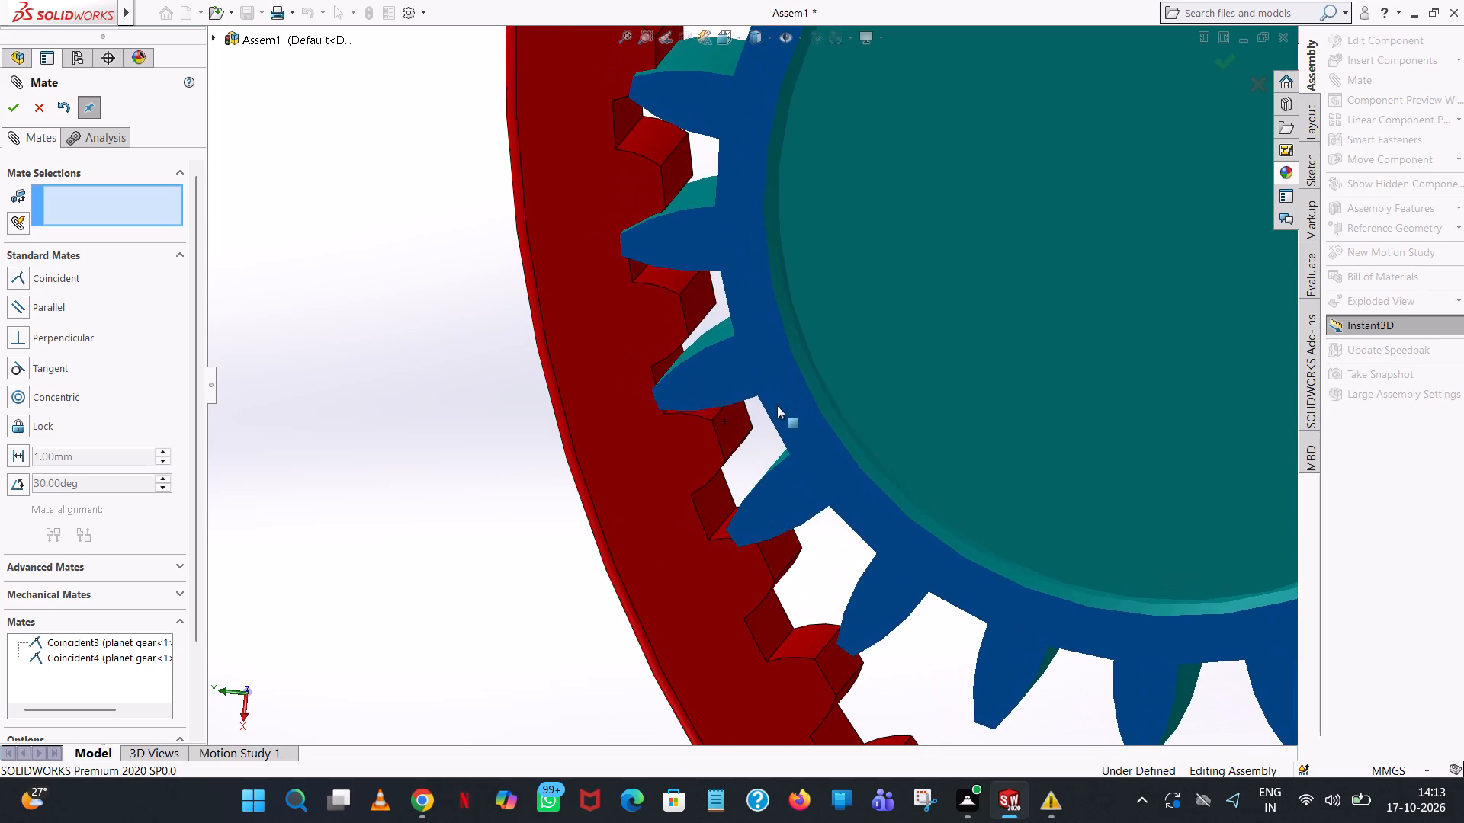
{"action": "left_click_drag", "start_coordinate": [777, 405], "coordinate": [782, 392]}
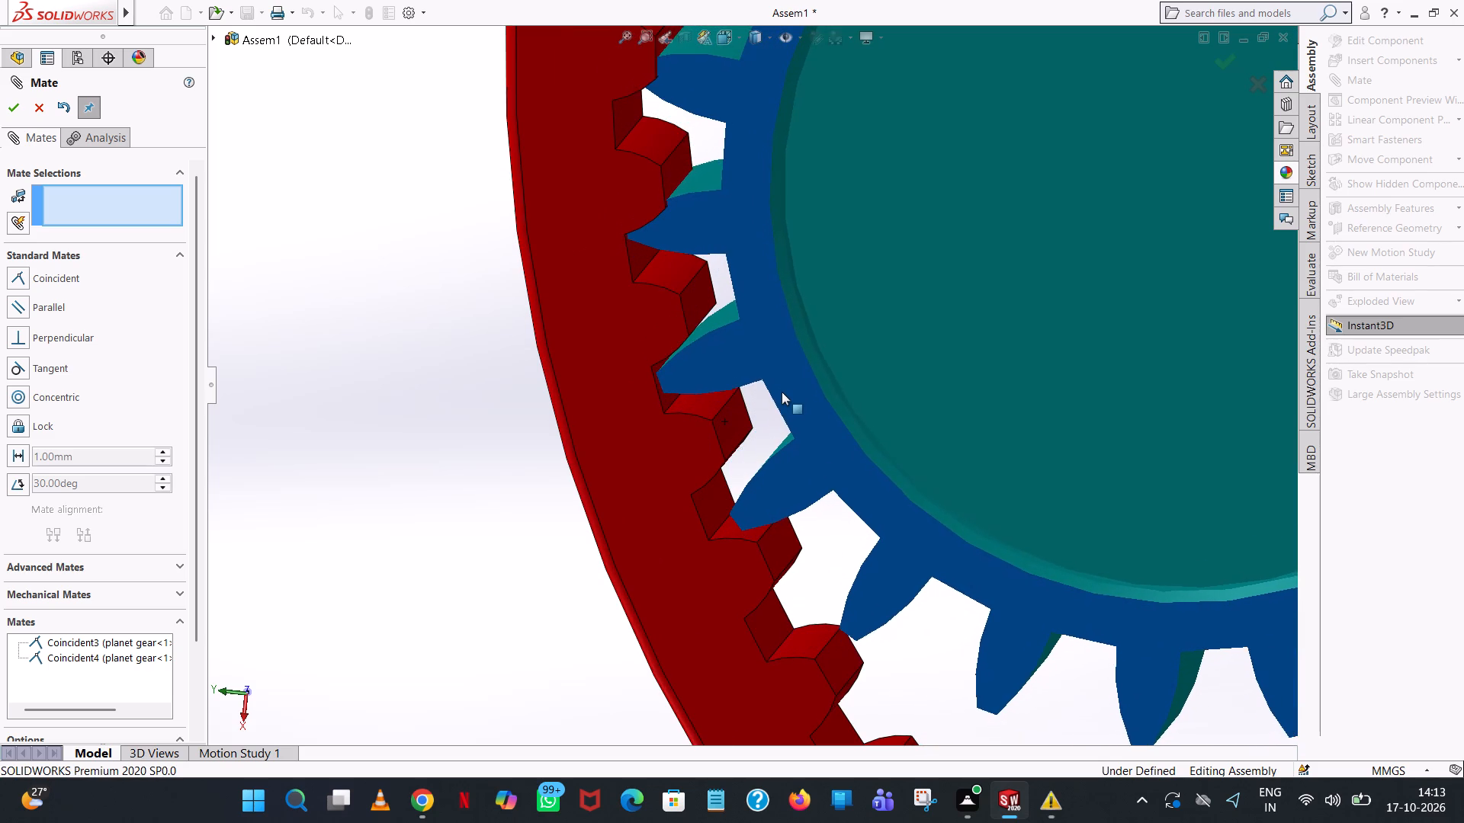
{"action": "left_click_drag", "start_coordinate": [782, 392], "coordinate": [784, 402]}
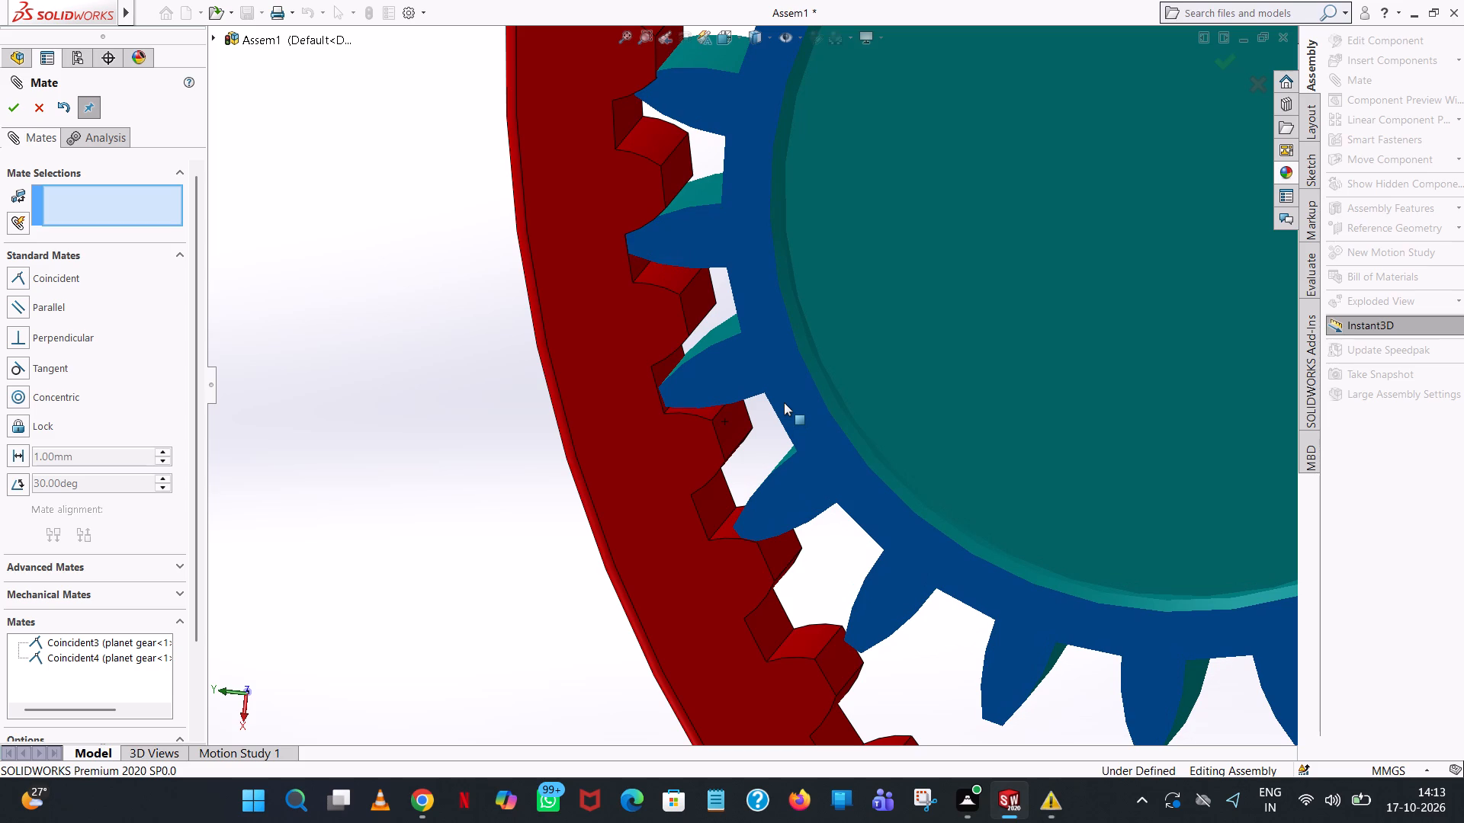
{"action": "left_click_drag", "start_coordinate": [784, 402], "coordinate": [786, 405]}
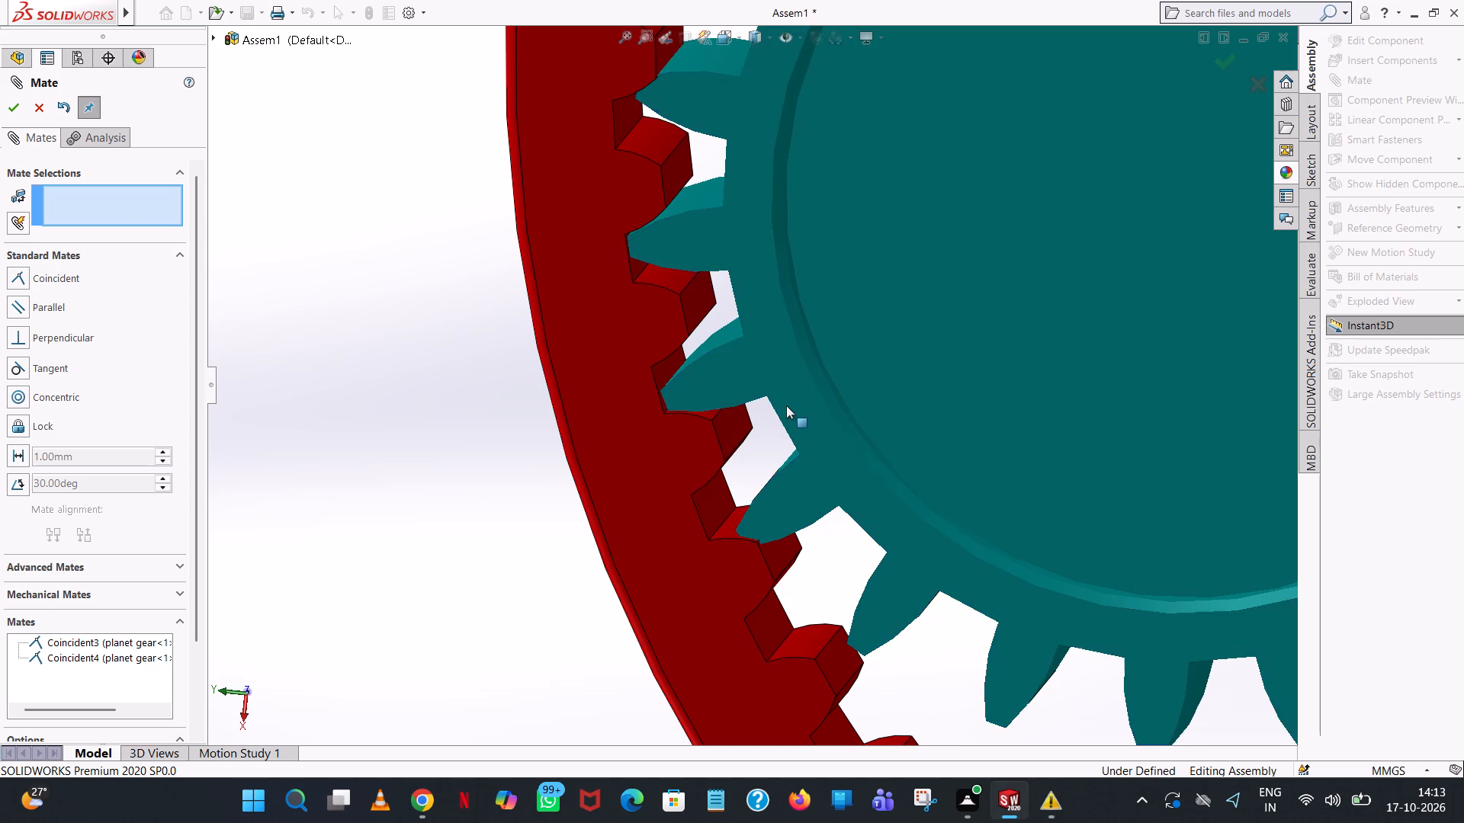
Add a lock mate between planet gear<1> and the ring gear.
{"action": "scroll", "coordinate": [803, 422], "scroll_direction": "up", "scroll_amount": 6}
{"action": "scroll", "coordinate": [1157, 471], "scroll_direction": "up", "scroll_amount": 3}
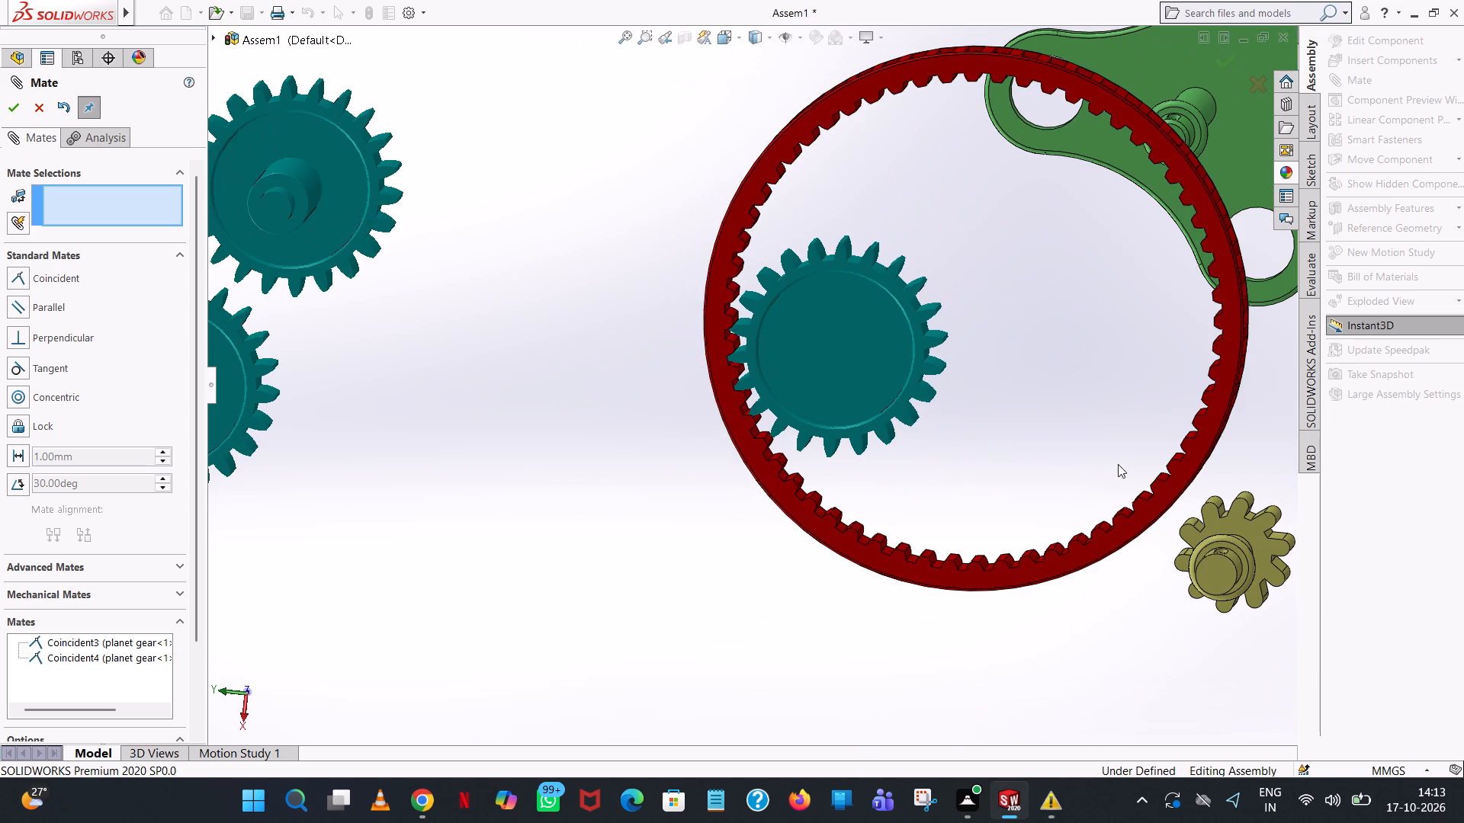
{"action": "middle_click_drag", "start_coordinate": [1077, 418], "coordinate": [1211, 414]}
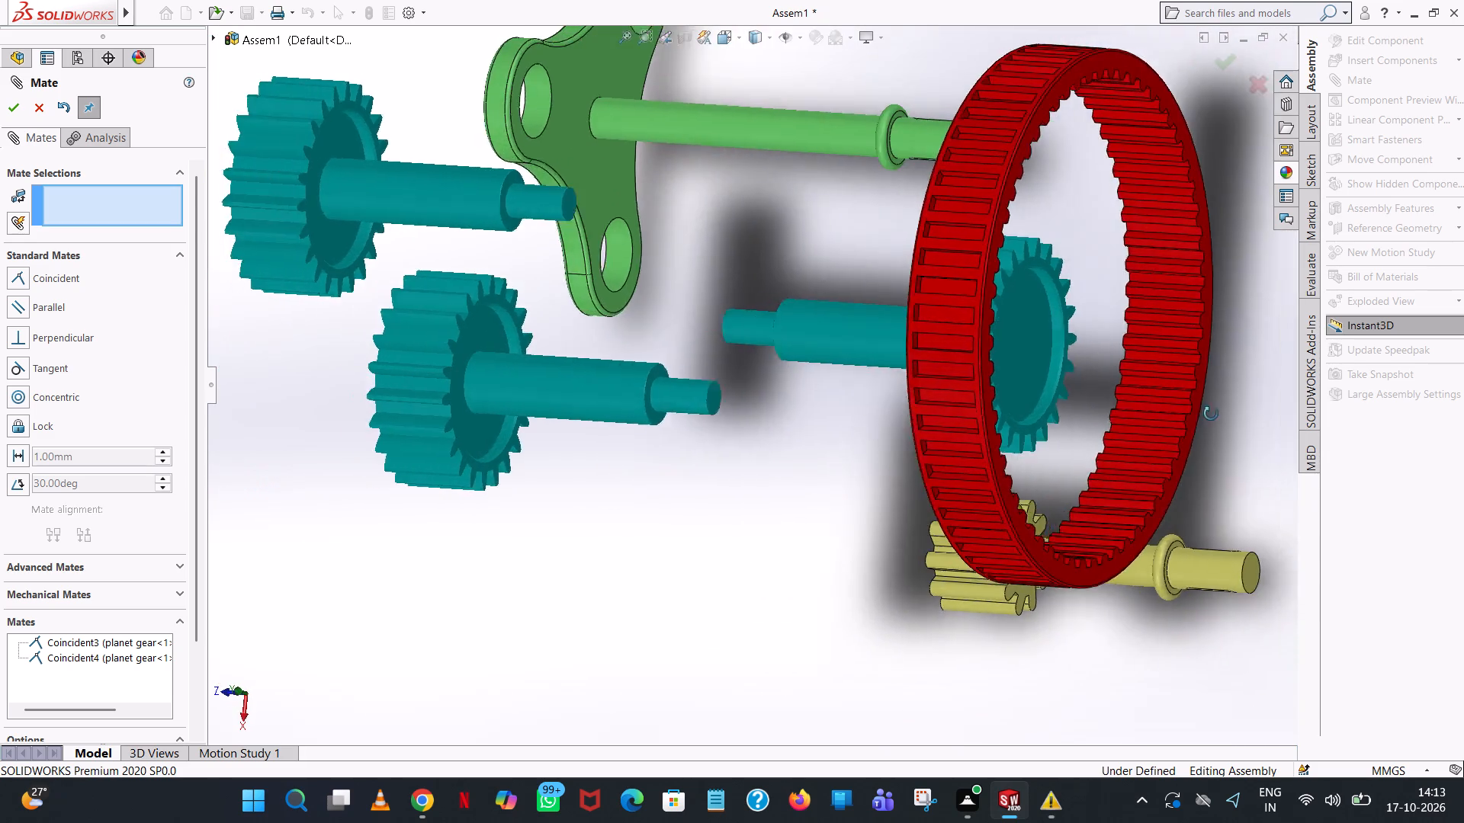
{"action": "middle_click_drag", "start_coordinate": [1211, 414], "coordinate": [1069, 429]}
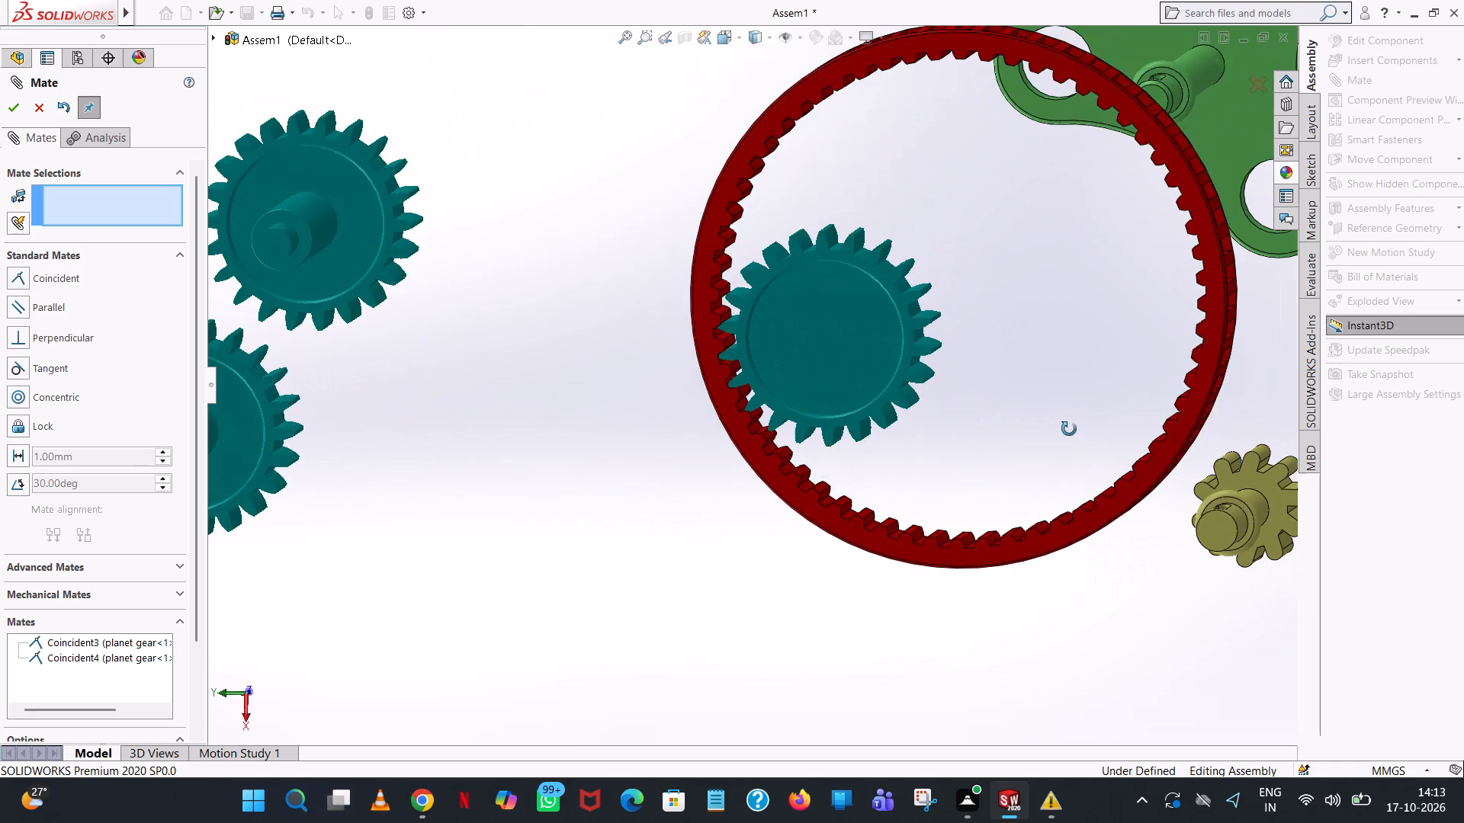
{"action": "middle_click_drag", "start_coordinate": [1069, 429], "coordinate": [1075, 438]}
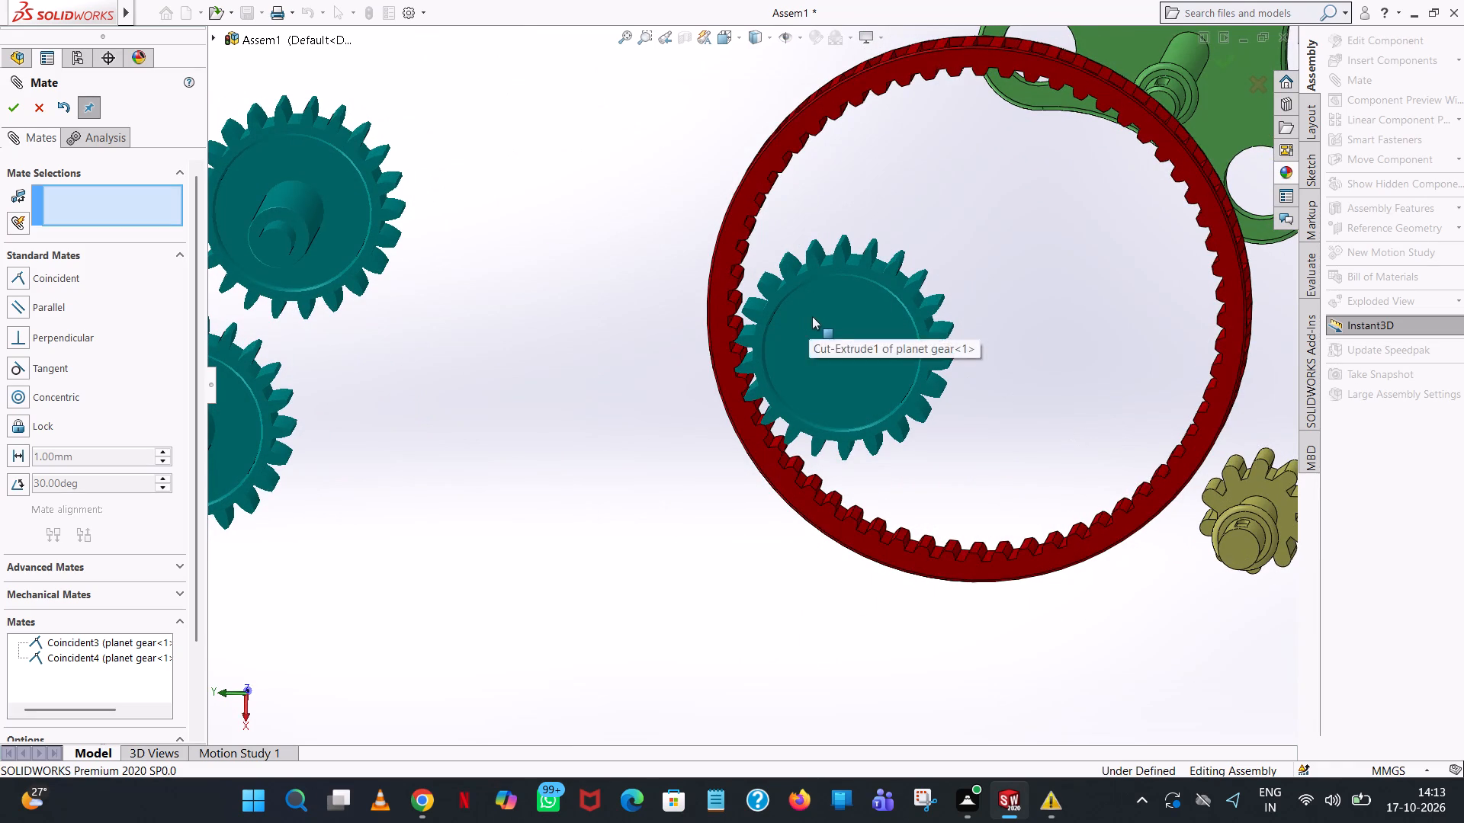
{"action": "left_click", "coordinate": [47, 425]}
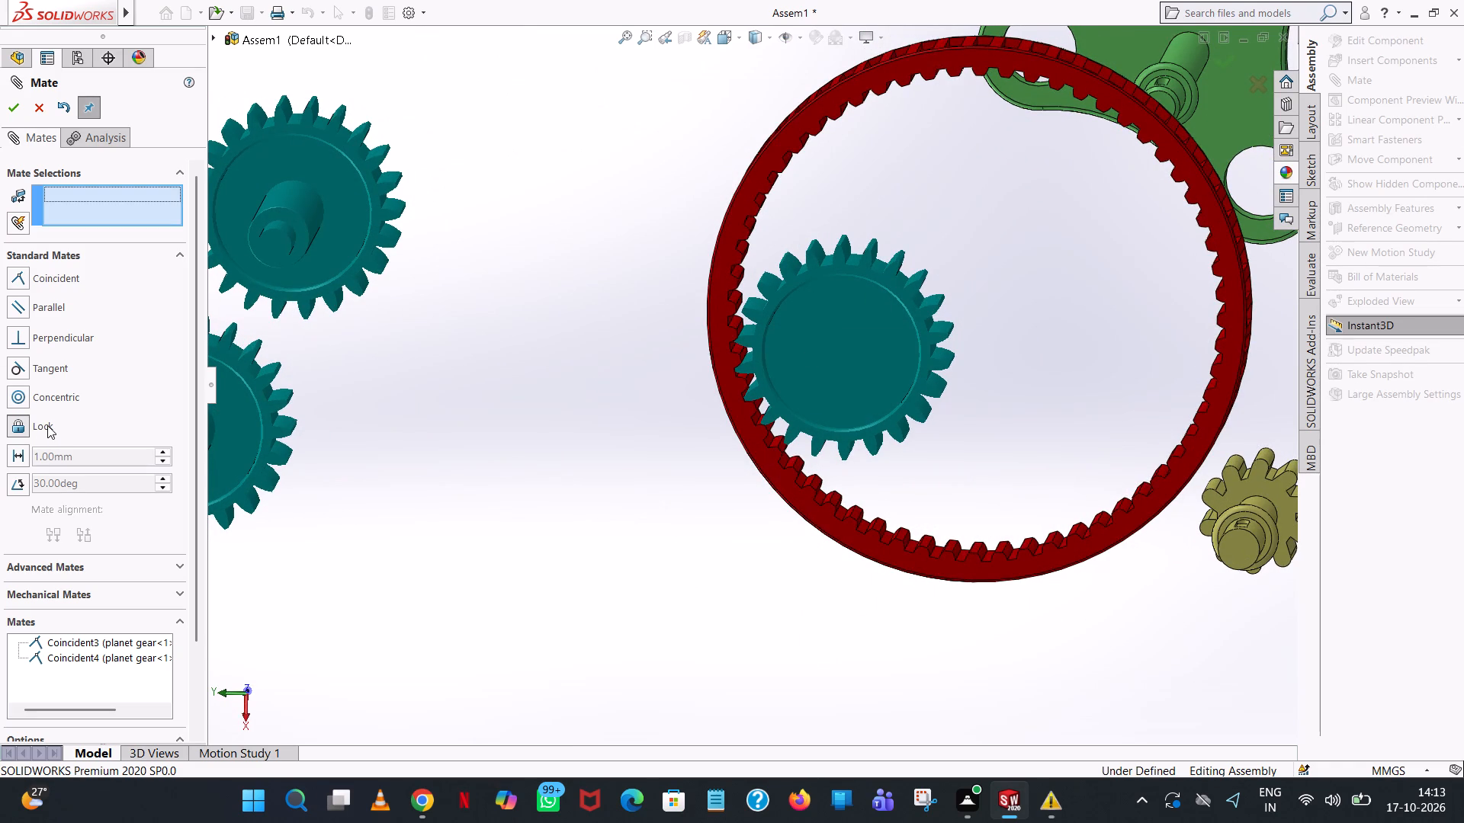
{"action": "left_click", "coordinate": [867, 272]}
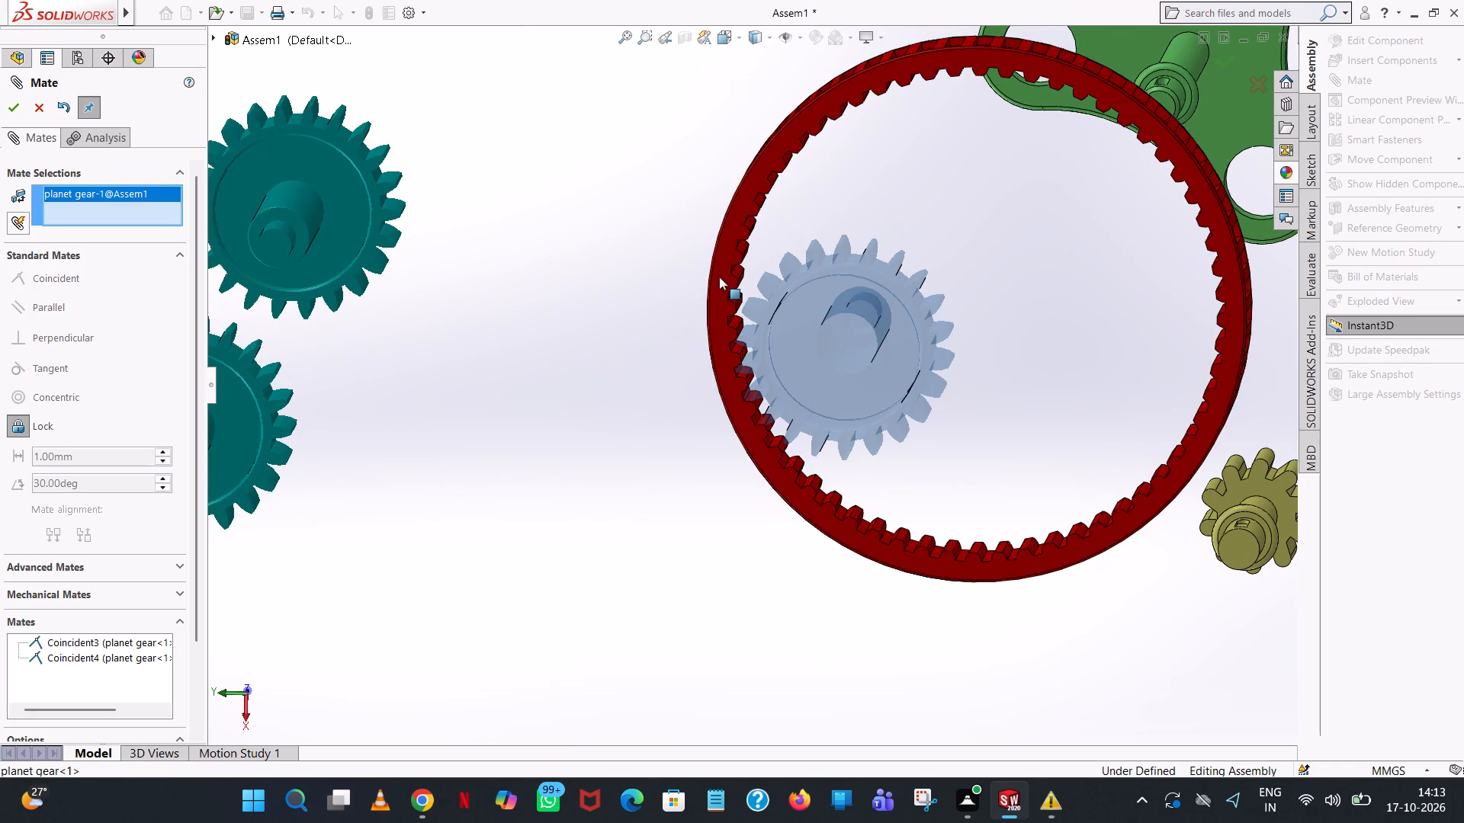
{"action": "left_click", "coordinate": [719, 277]}
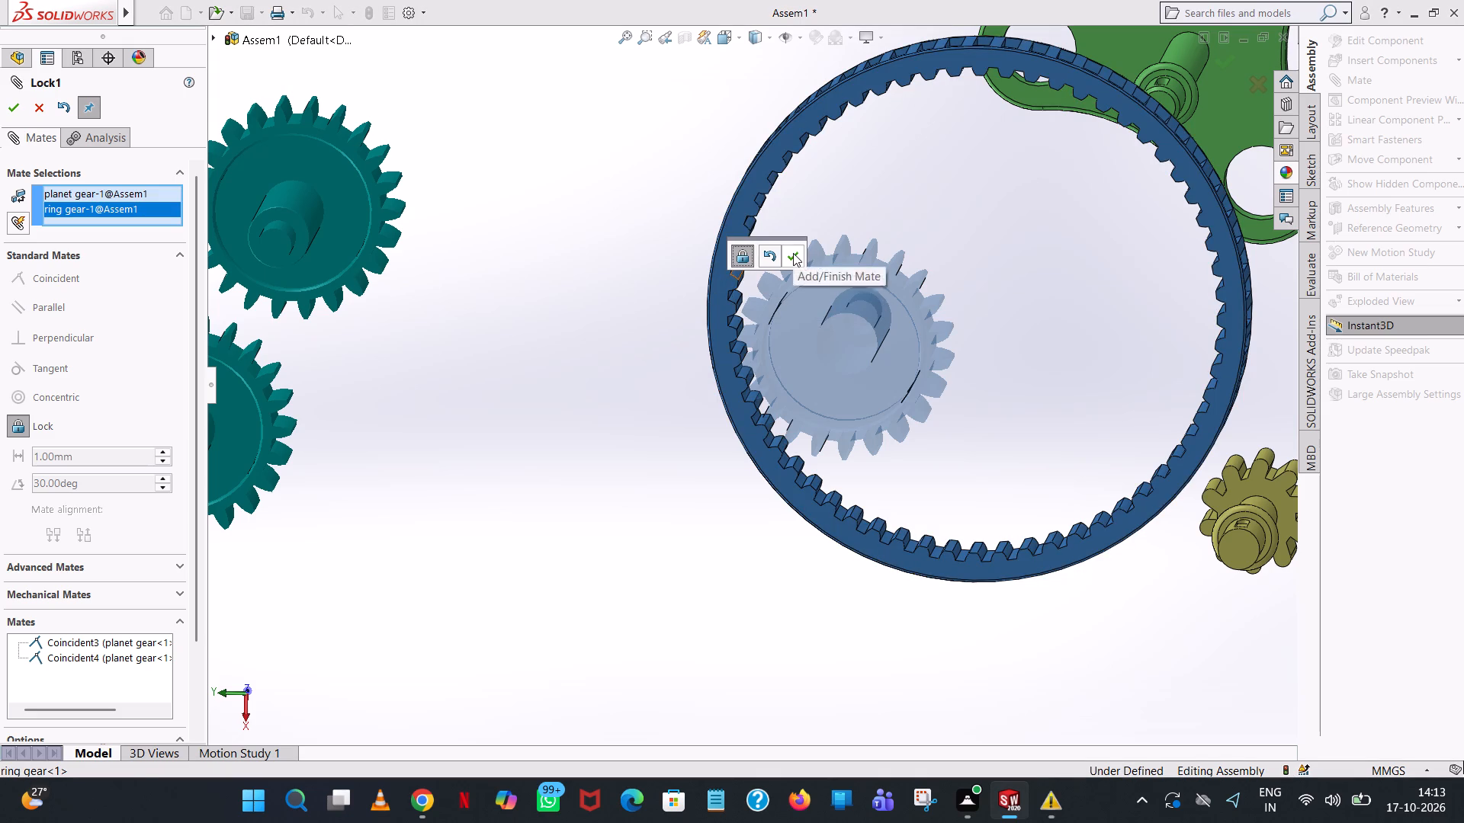
{"action": "left_click", "coordinate": [793, 253]}
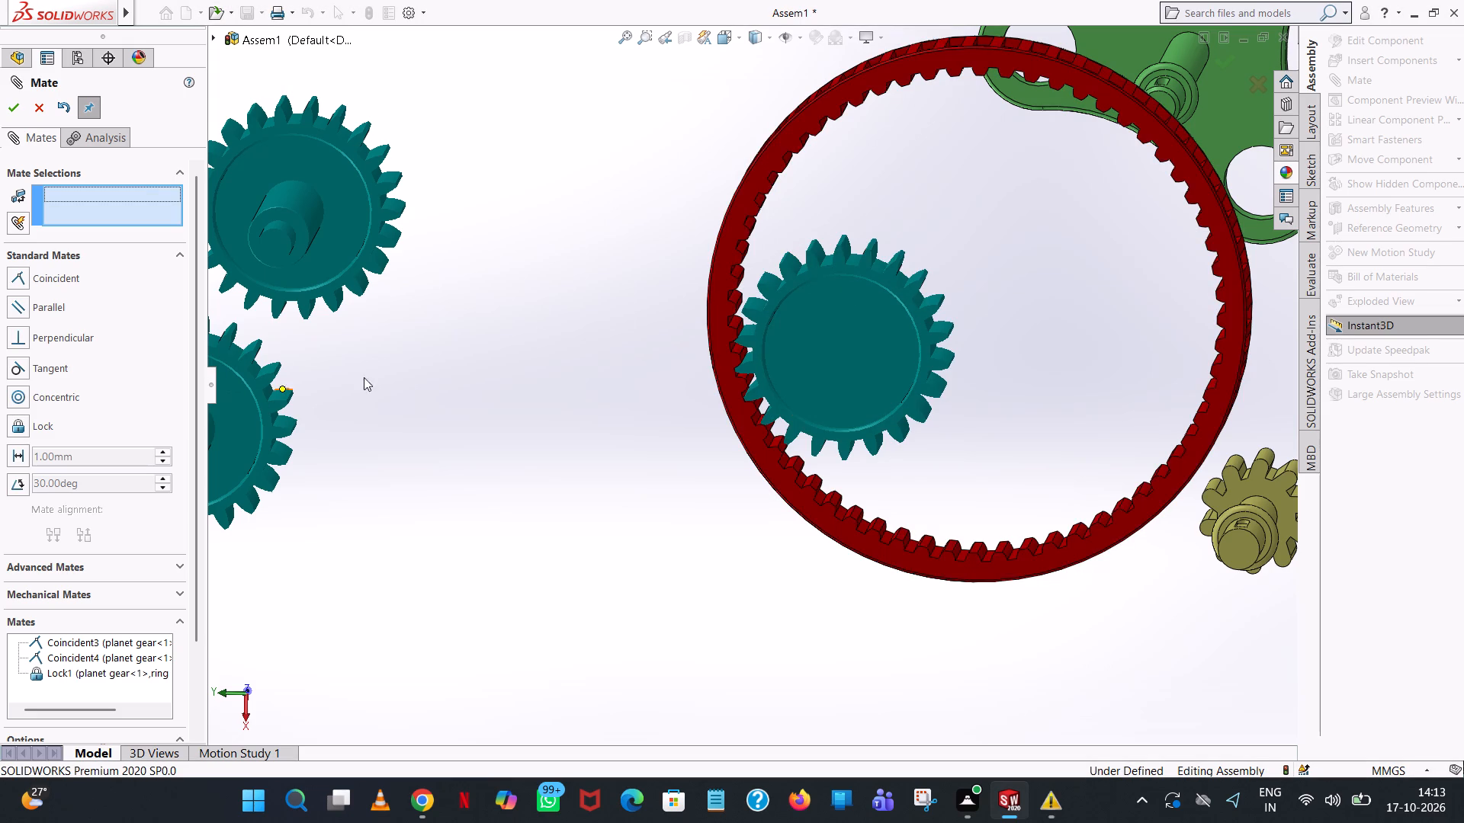
Test the lock by trying to move planet gear<1>, and examine how its teeth engage the ring gear.
{"action": "left_click_drag", "start_coordinate": [842, 270], "coordinate": [859, 267]}
{"action": "left_click_drag", "start_coordinate": [859, 267], "coordinate": [765, 312]}
{"action": "scroll", "coordinate": [799, 338], "scroll_direction": "down", "scroll_amount": 5}
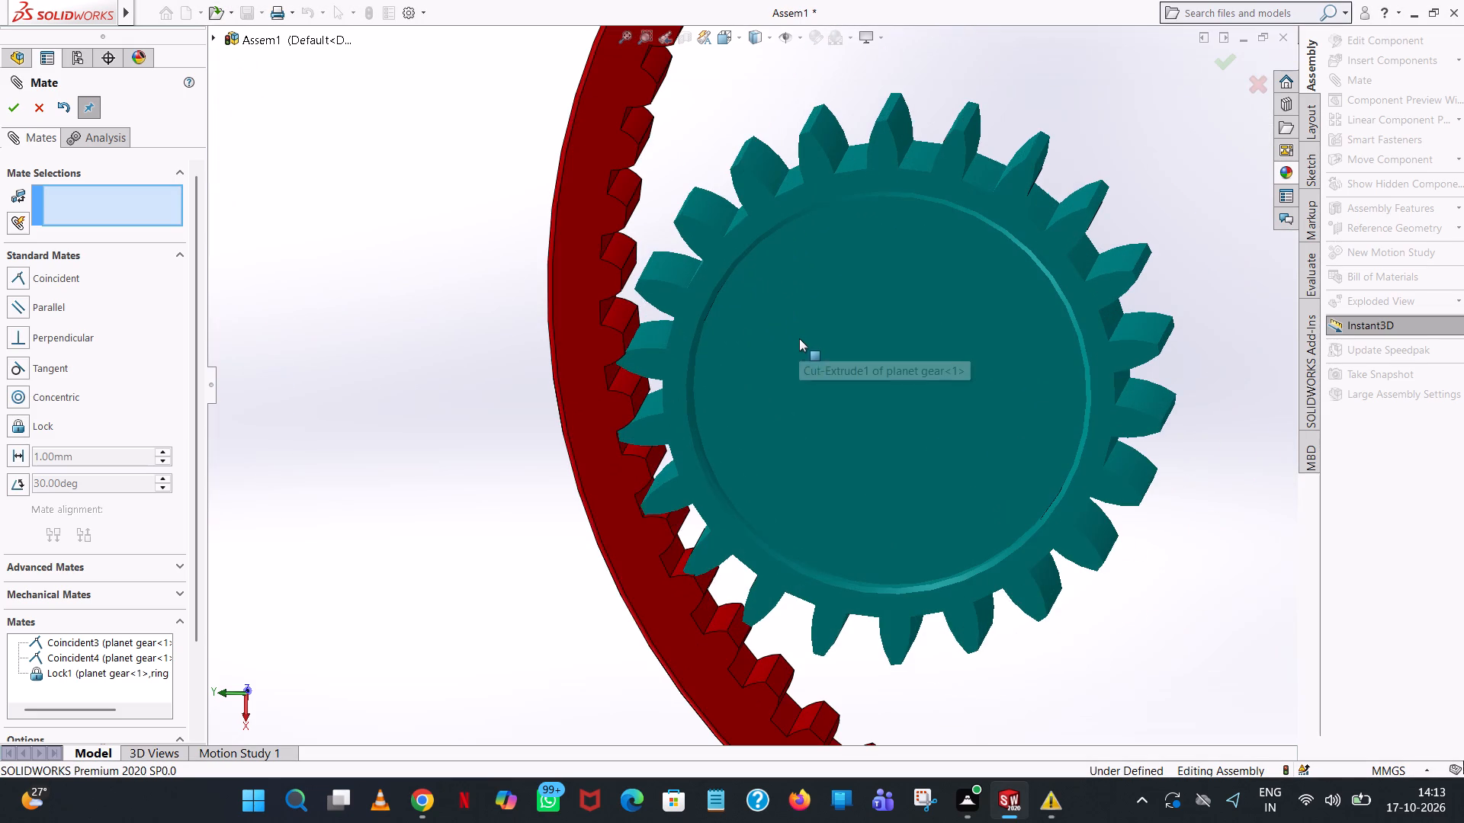
{"action": "scroll", "coordinate": [806, 367], "scroll_direction": "down", "scroll_amount": 5}
{"action": "scroll", "coordinate": [806, 367], "scroll_direction": "up", "scroll_amount": 7}
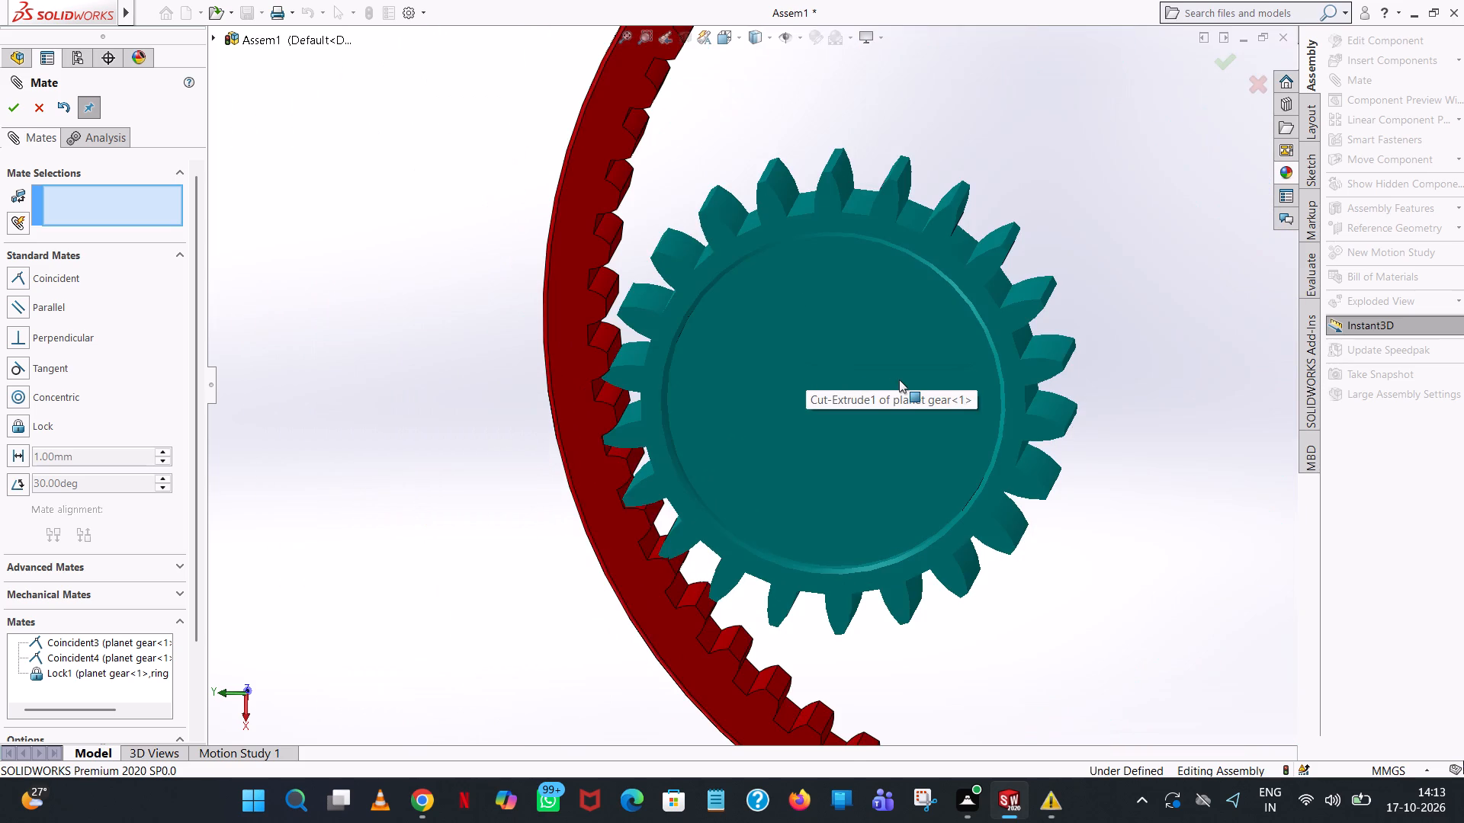
{"action": "scroll", "coordinate": [899, 379], "scroll_direction": "up", "scroll_amount": 7}
{"action": "left_click_drag", "start_coordinate": [813, 352], "coordinate": [755, 306]}
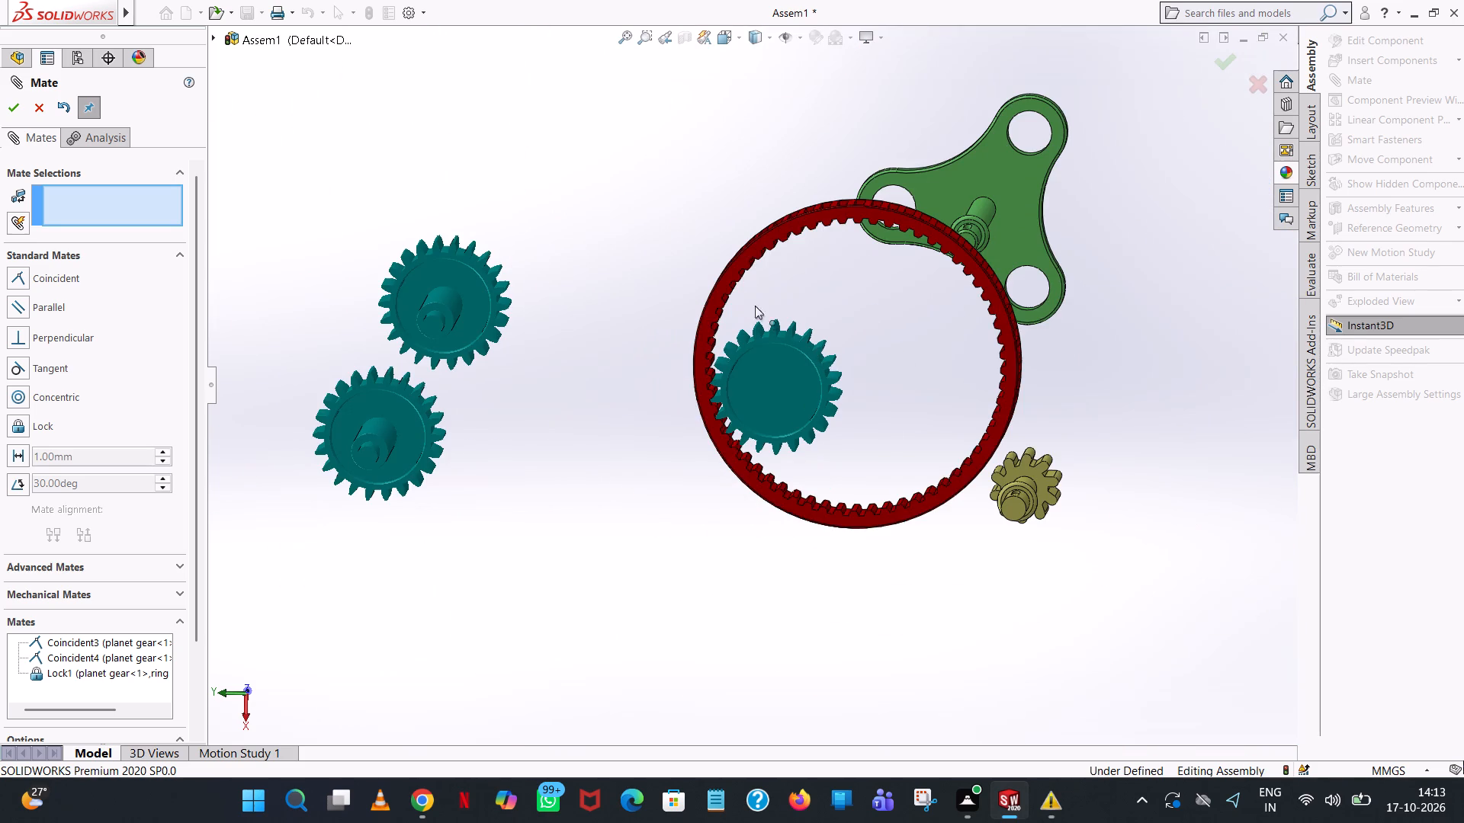
{"action": "left_click_drag", "start_coordinate": [755, 306], "coordinate": [865, 379]}
{"action": "scroll", "coordinate": [489, 415], "scroll_direction": "up", "scroll_amount": 4}
{"action": "scroll", "coordinate": [582, 379], "scroll_direction": "down", "scroll_amount": 4}
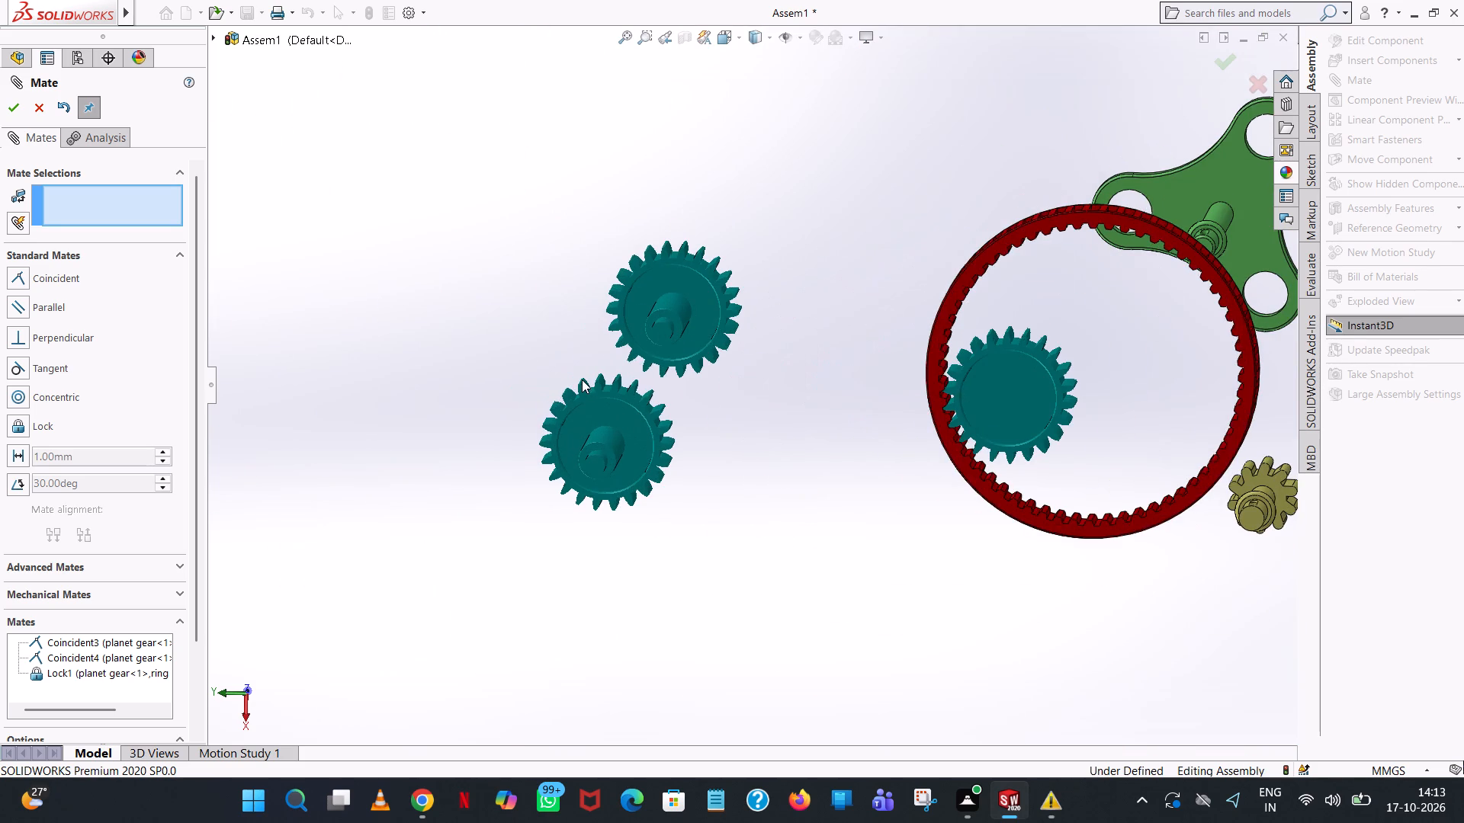
Move planet gear<3> away from the other loose planet gear to clear space beyond the ring gear, and finish mating.
{"action": "middle_click_drag", "start_coordinate": [879, 370], "coordinate": [1079, 428]}
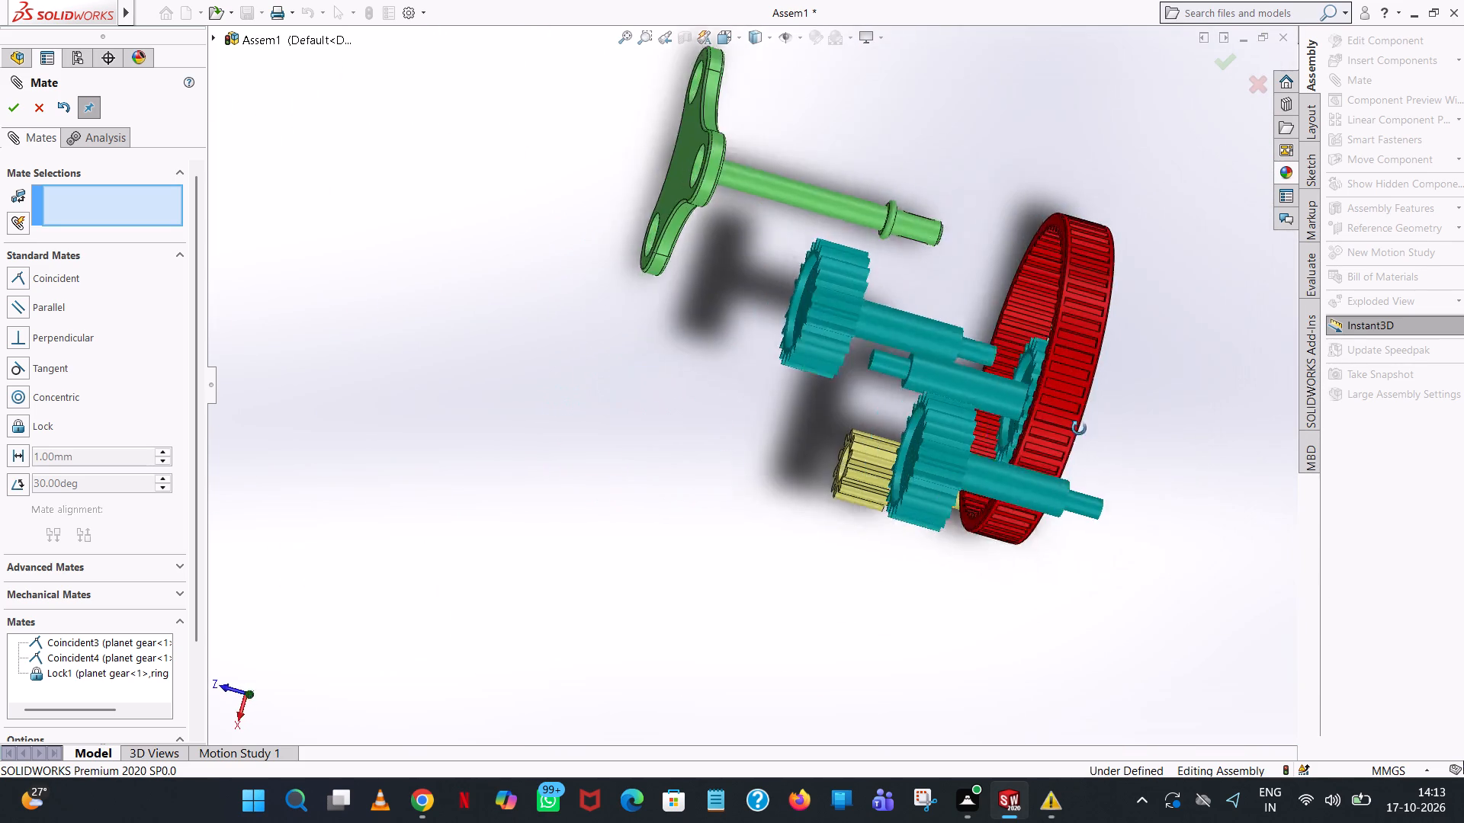
{"action": "middle_click_drag", "start_coordinate": [1079, 428], "coordinate": [1077, 497]}
{"action": "left_click_drag", "start_coordinate": [805, 421], "coordinate": [1041, 325]}
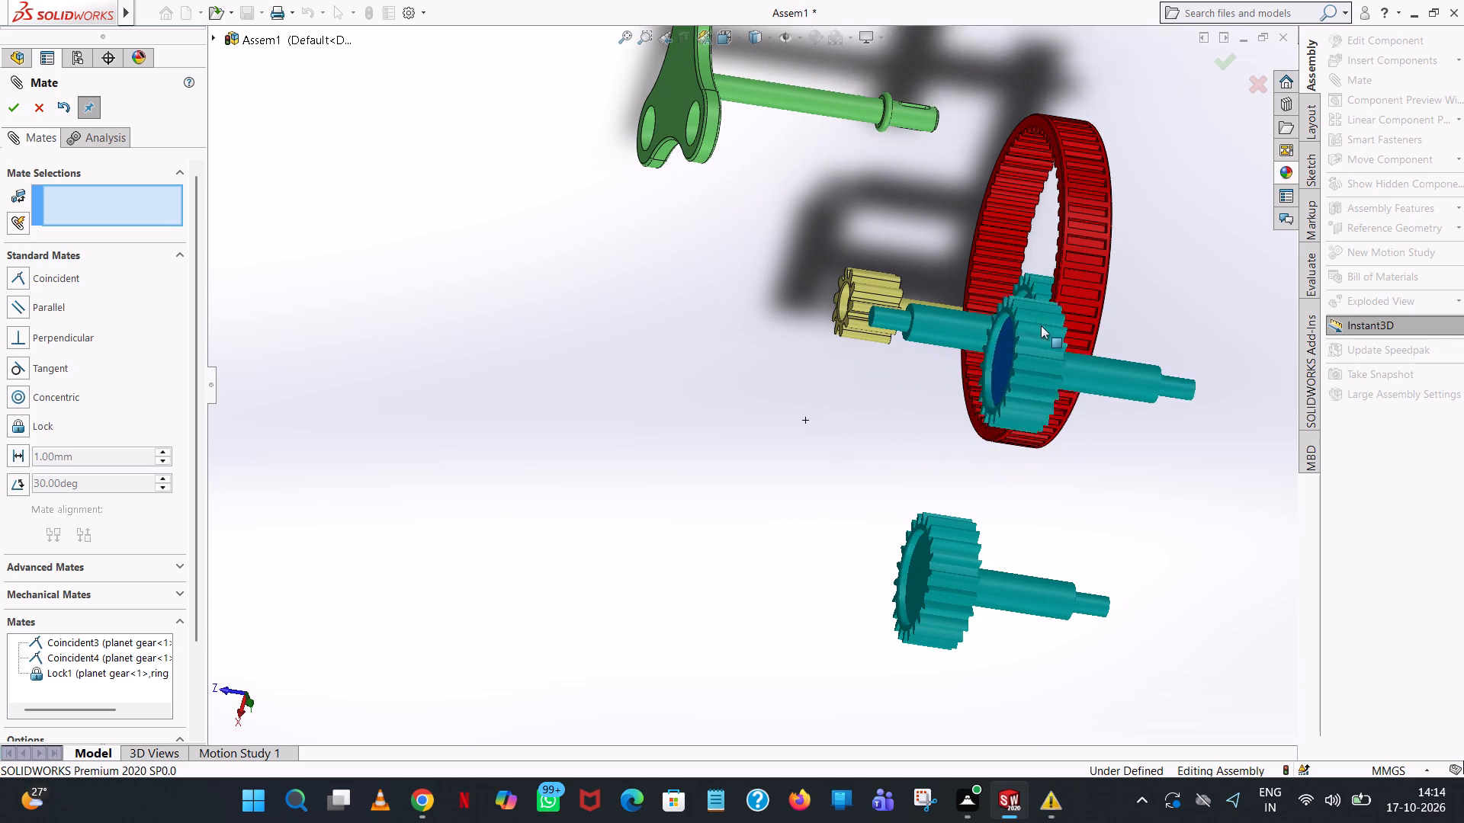
{"action": "left_click_drag", "start_coordinate": [1041, 325], "coordinate": [1120, 190]}
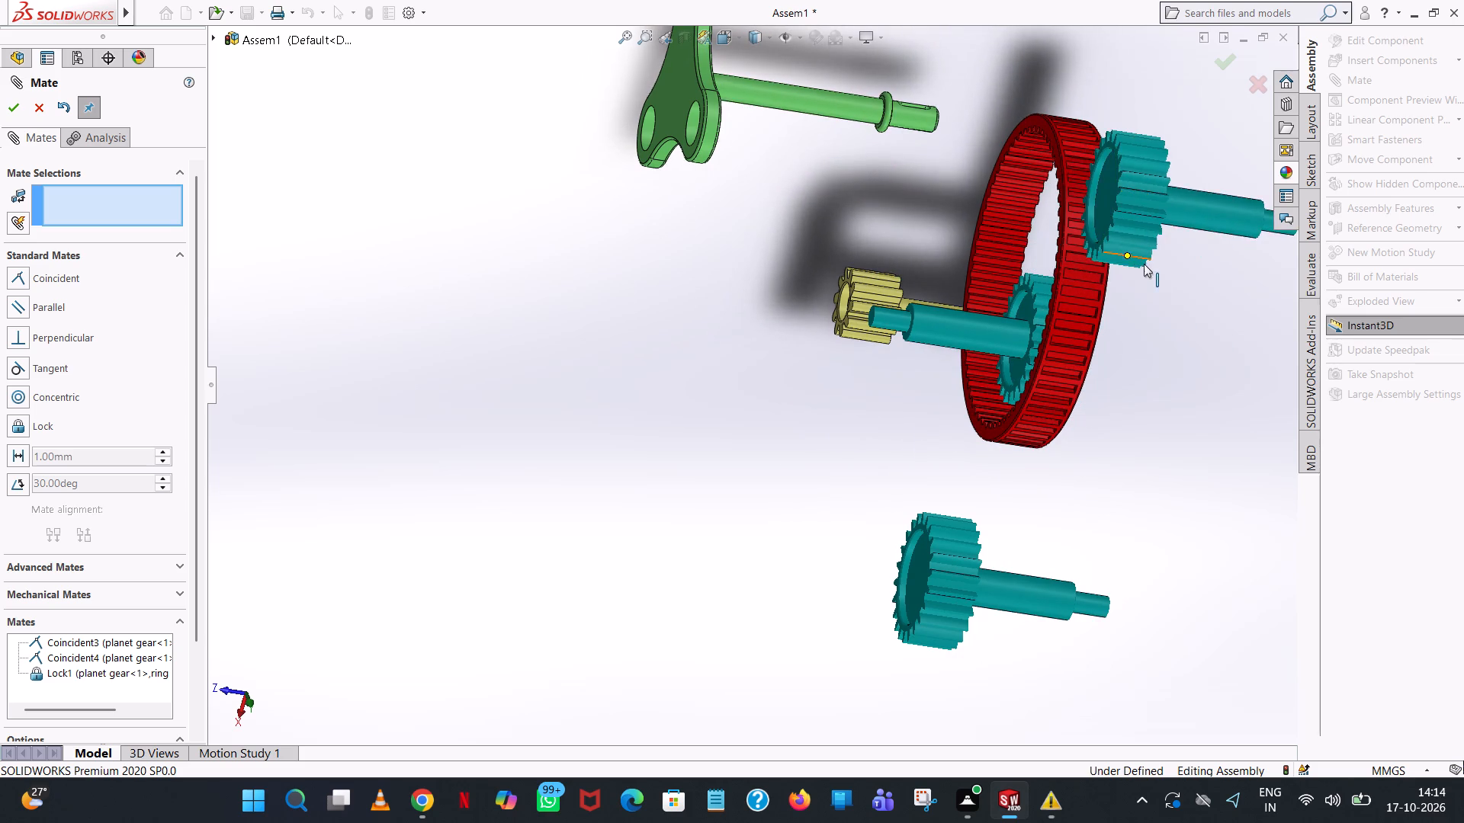
{"action": "scroll", "coordinate": [1144, 266], "scroll_direction": "up", "scroll_amount": 1}
{"action": "middle_click_drag", "start_coordinate": [1054, 293], "coordinate": [985, 298]}
{"action": "scroll", "coordinate": [986, 298], "scroll_direction": "up", "scroll_amount": 1}
{"action": "left_click_drag", "start_coordinate": [900, 263], "coordinate": [1016, 235]}
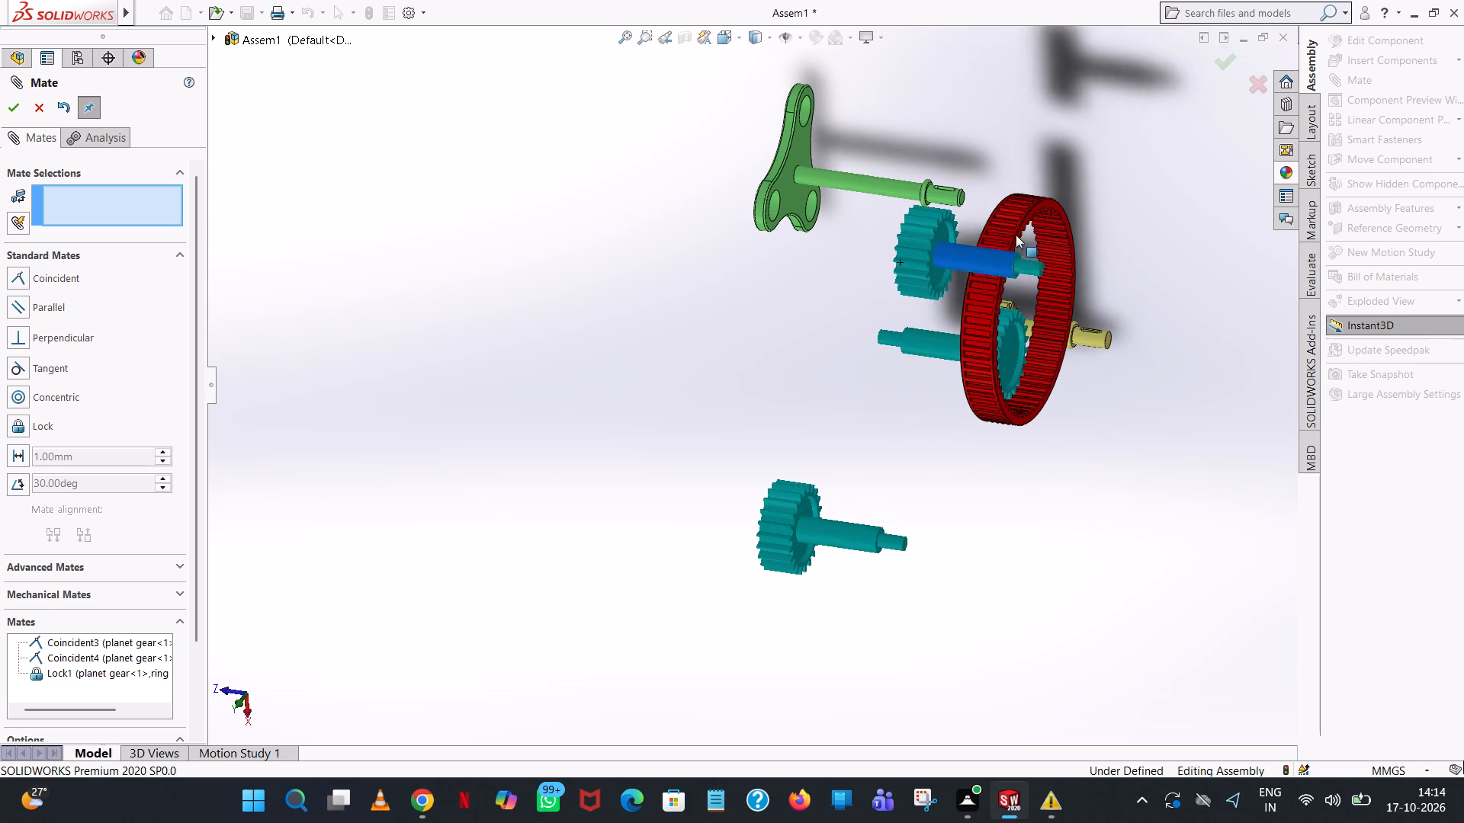
{"action": "left_click_drag", "start_coordinate": [1016, 235], "coordinate": [1118, 162]}
{"action": "scroll", "coordinate": [1117, 262], "scroll_direction": "down", "scroll_amount": 5}
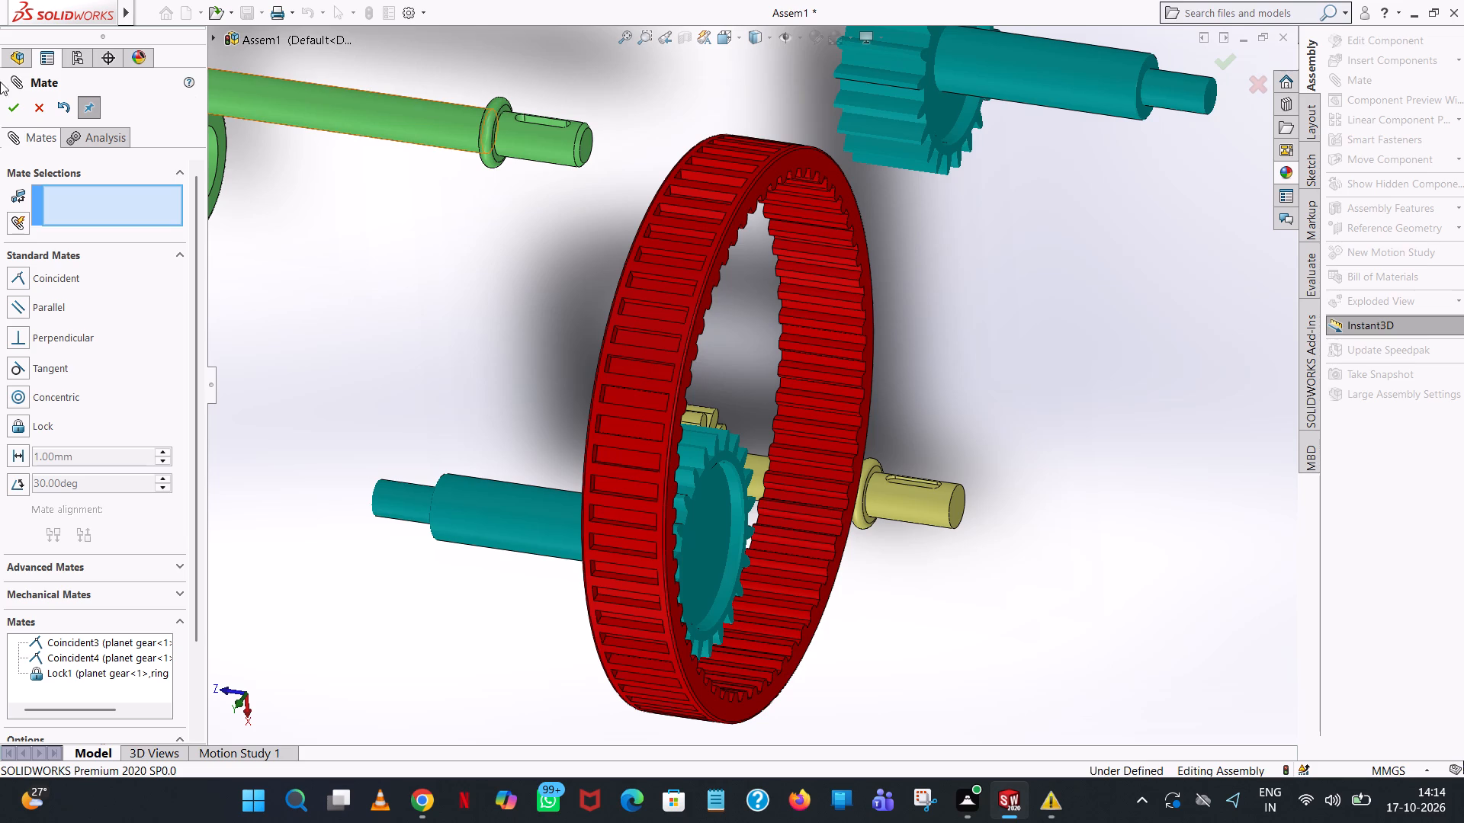
{"action": "left_click", "coordinate": [19, 106]}
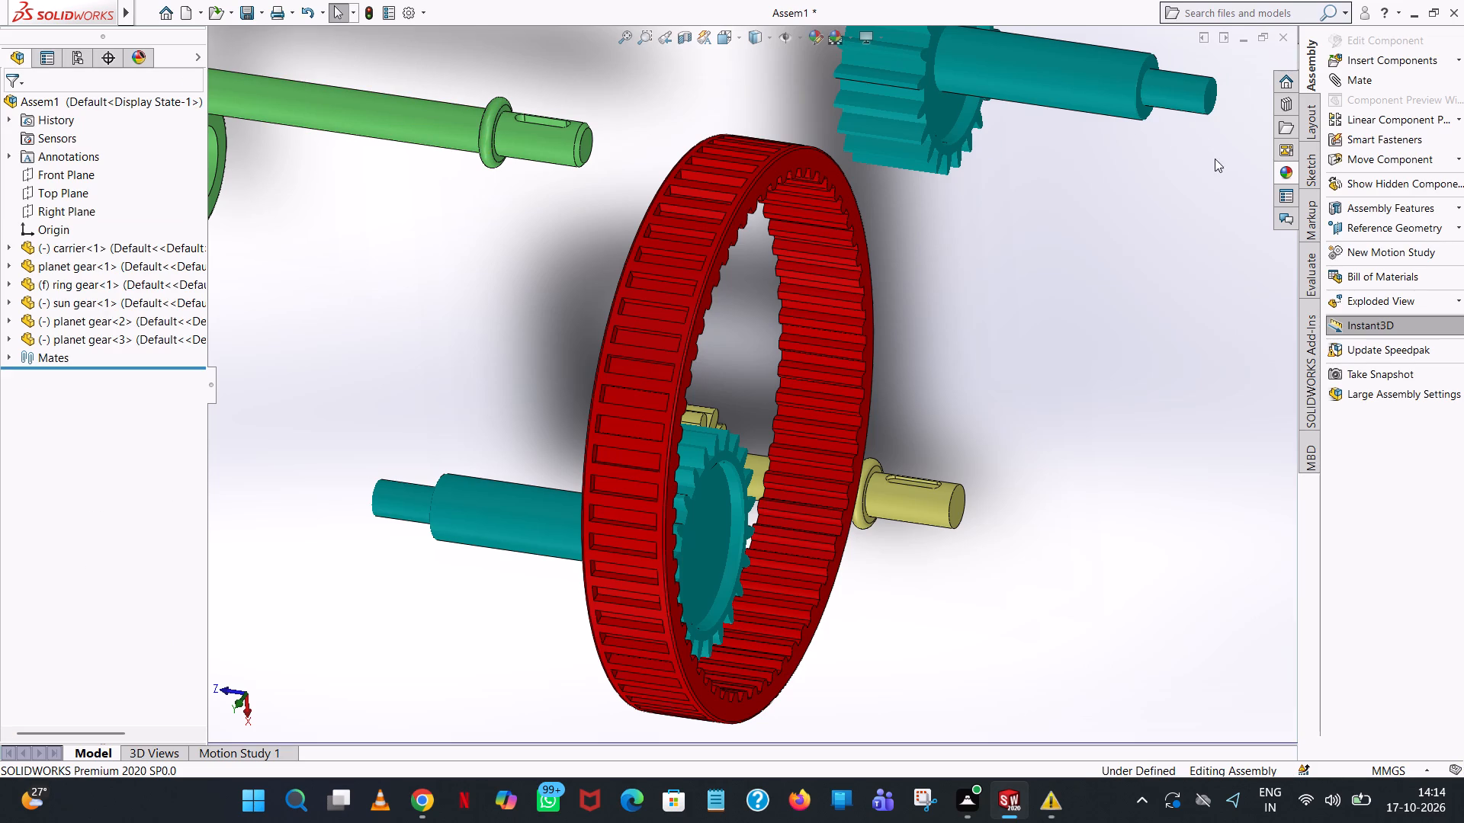
Rotate planet gear<3> freely until its shaft points roughly the same way as the shaft of planet gear<1>.
{"action": "left_click", "coordinate": [1457, 159]}
{"action": "left_click", "coordinate": [1387, 179]}
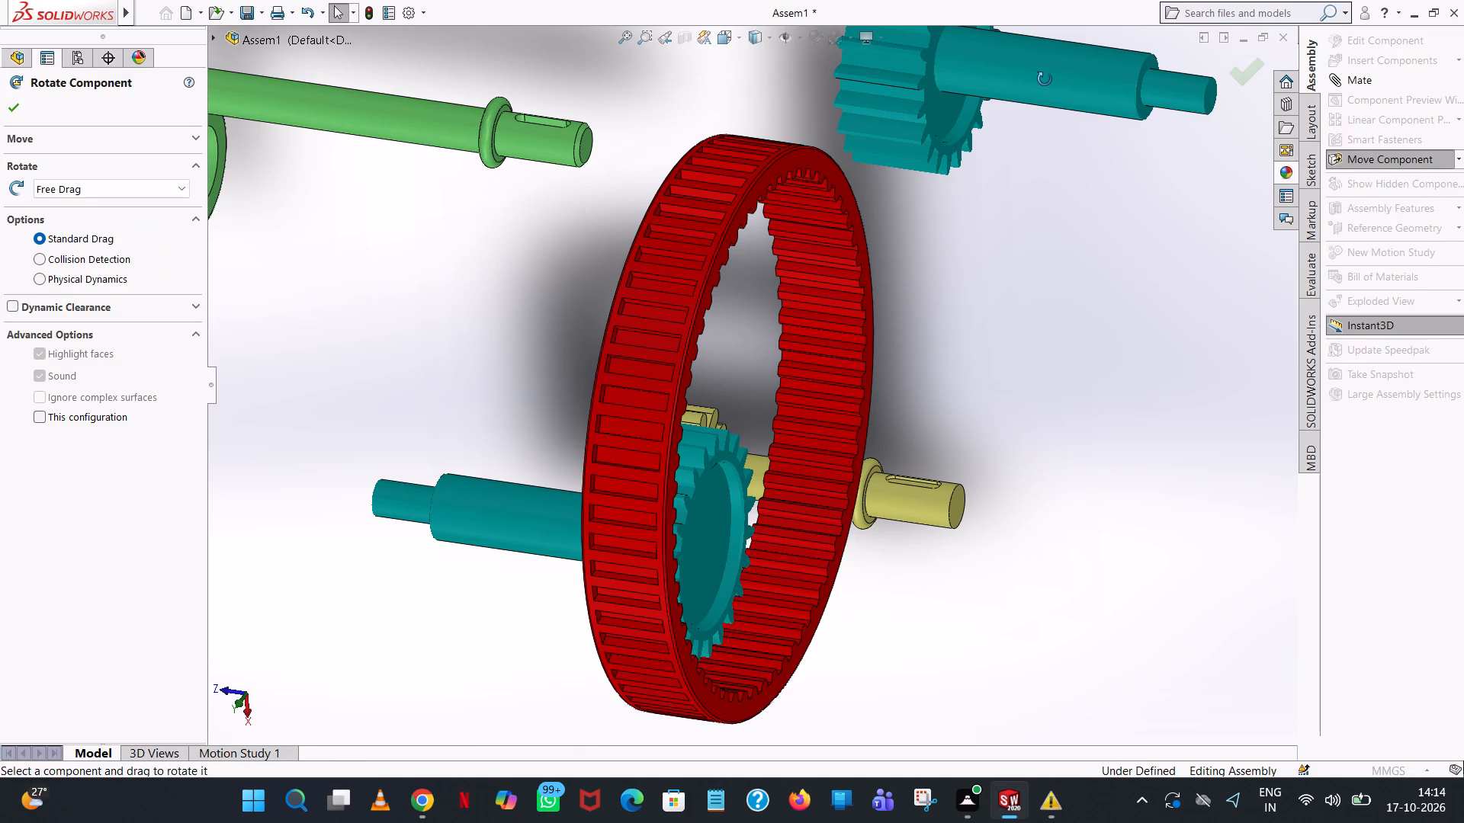
{"action": "left_click_drag", "start_coordinate": [1045, 78], "coordinate": [1299, 219]}
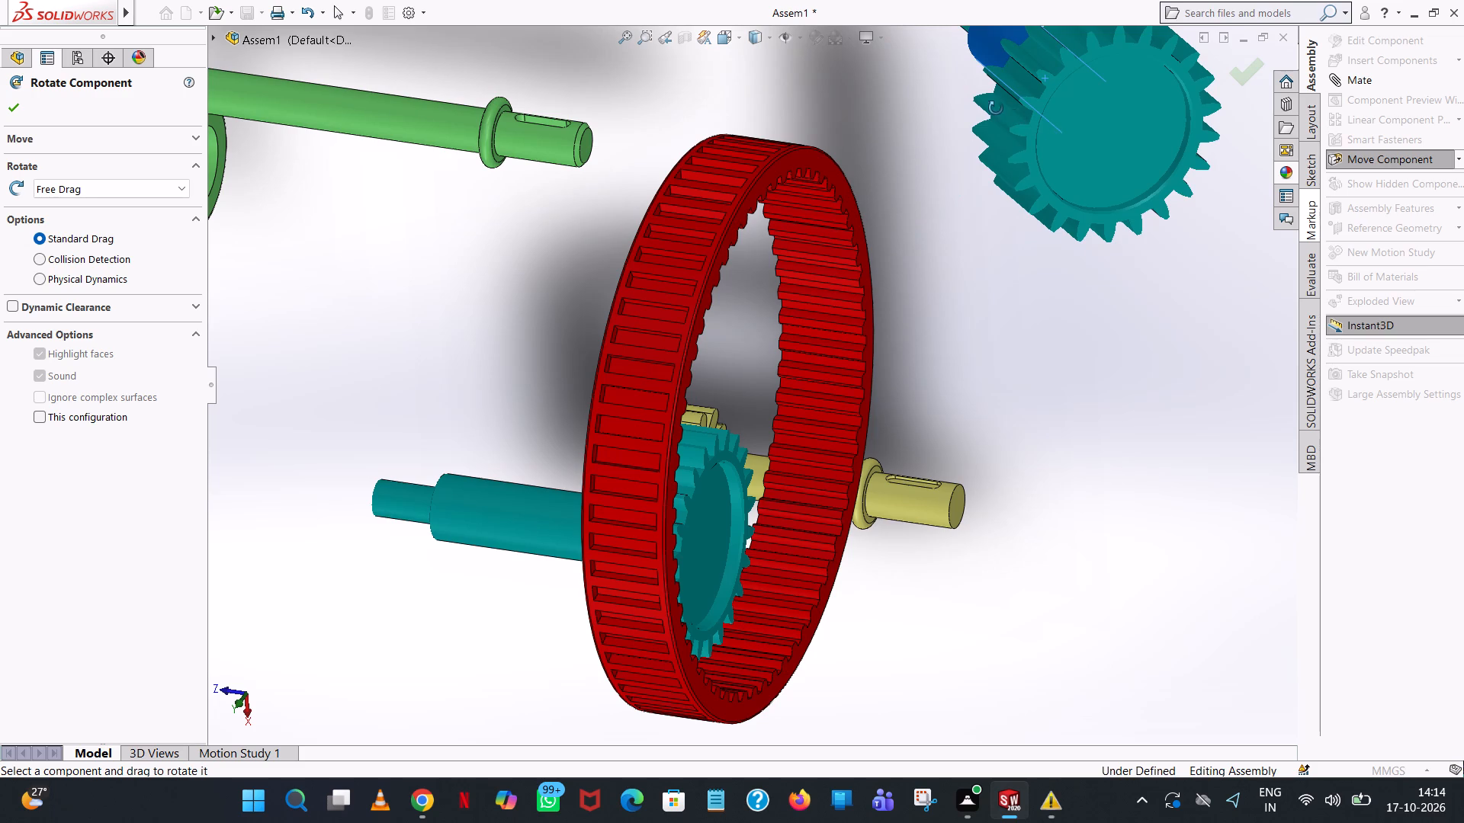
{"action": "left_click_drag", "start_coordinate": [996, 108], "coordinate": [997, 322]}
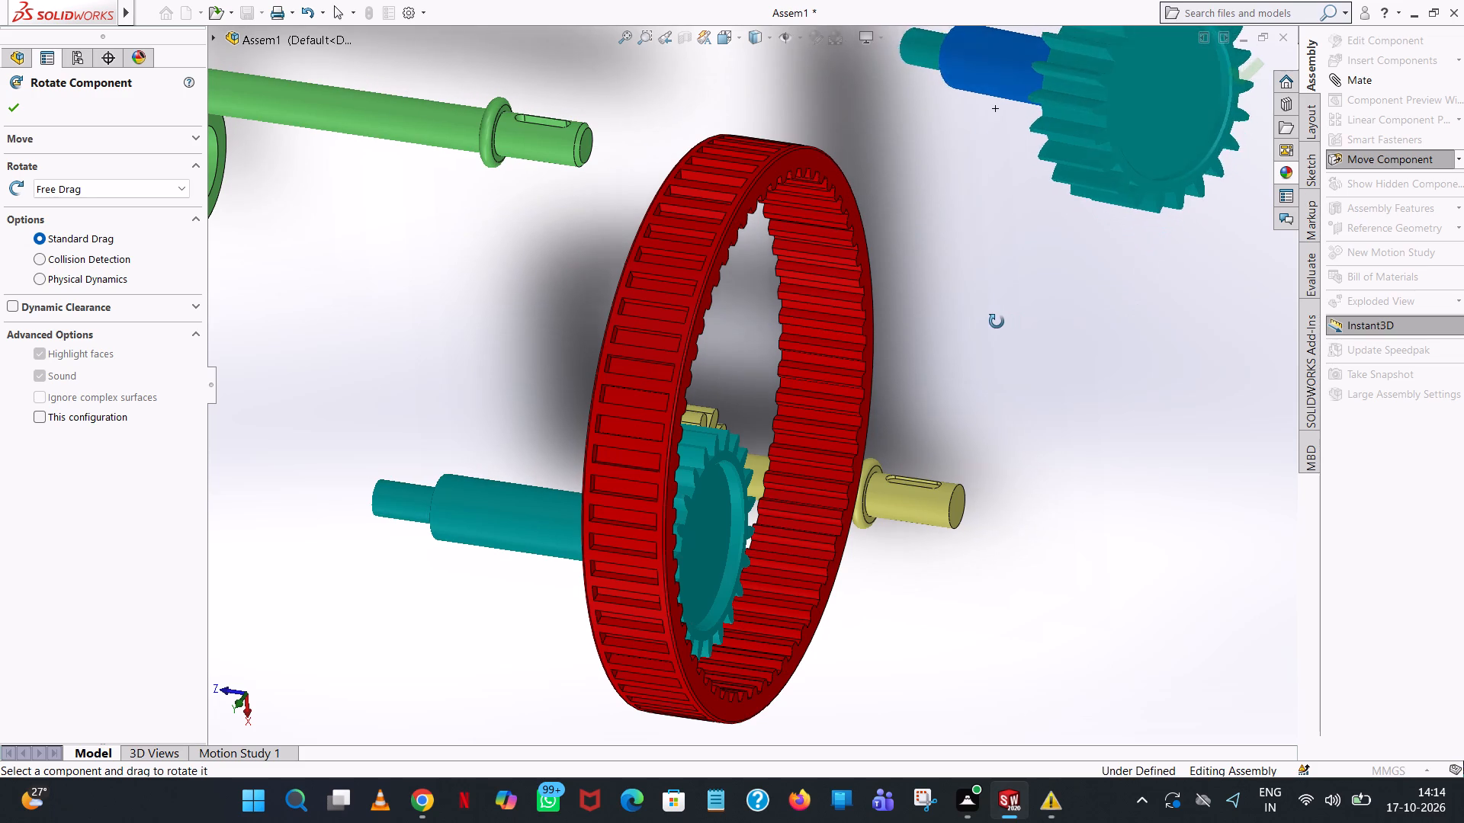
{"action": "left_click_drag", "start_coordinate": [997, 322], "coordinate": [1023, 304]}
{"action": "left_click", "coordinate": [1112, 274]}
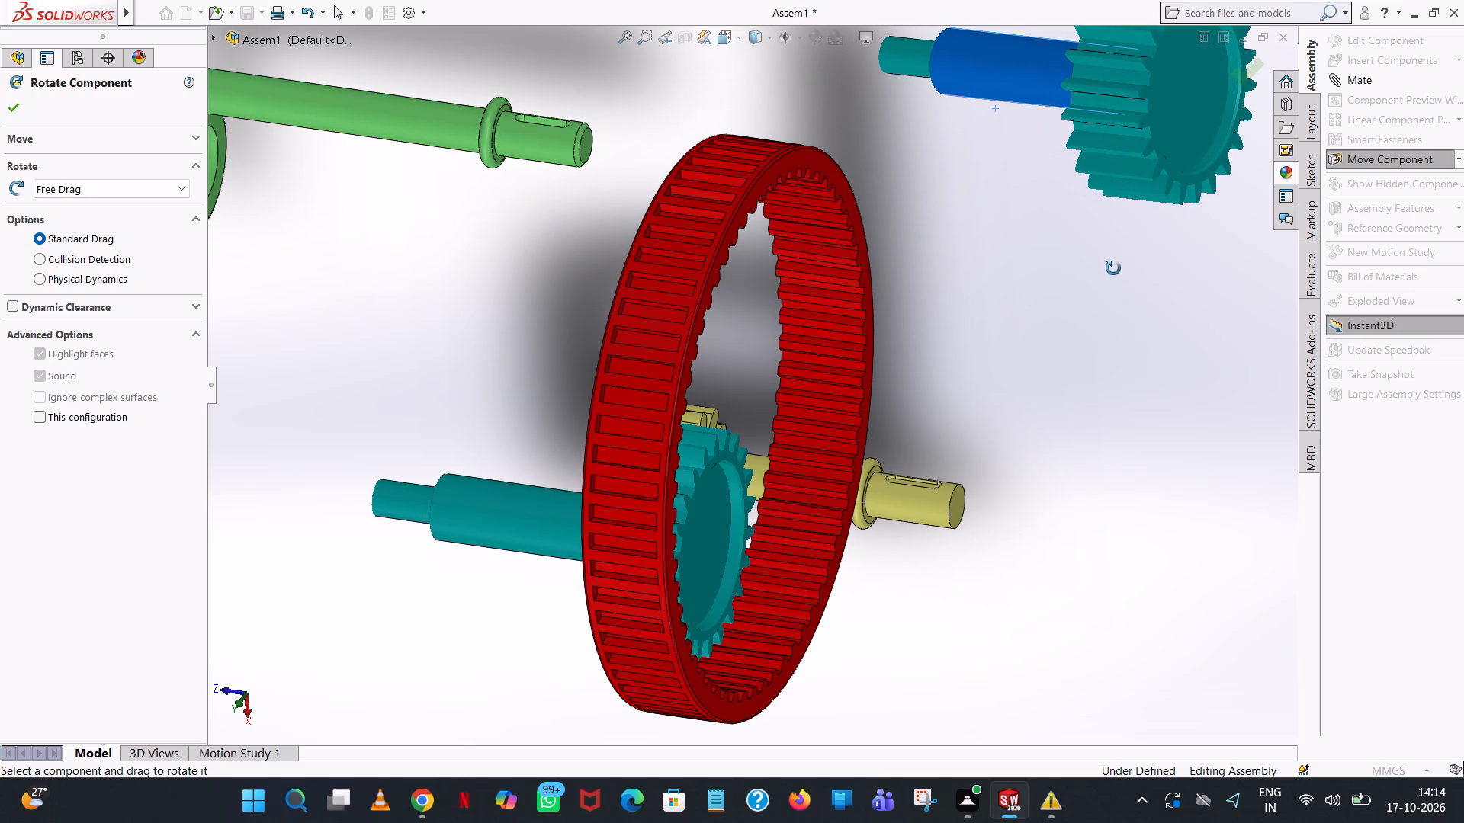
{"action": "scroll", "coordinate": [1114, 259], "scroll_direction": "up", "scroll_amount": 5}
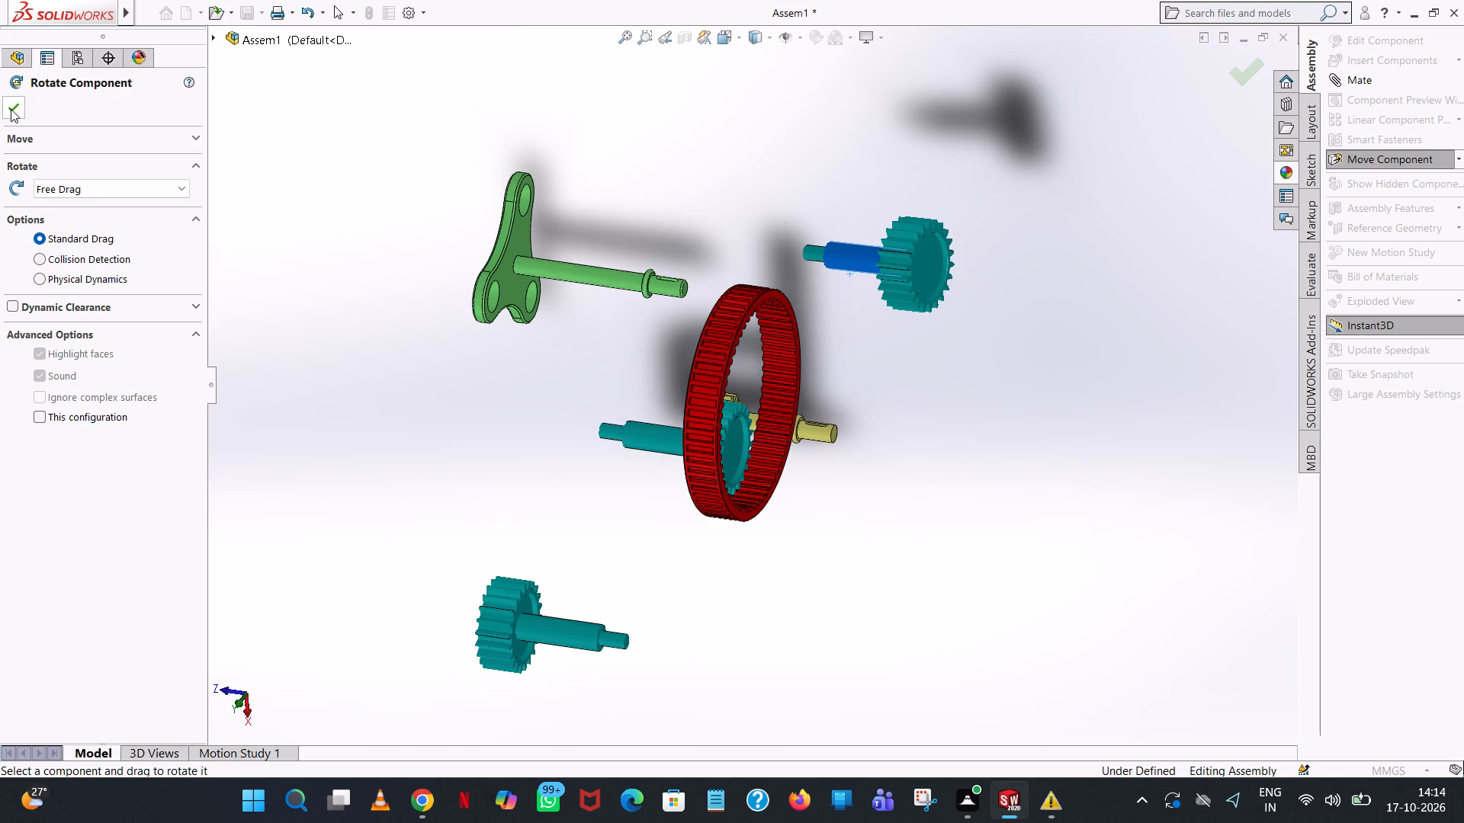
{"action": "left_click", "coordinate": [10, 107]}
Move planet gear<3> over the ring gear's opening, beside planet gear<1> when viewed along the gear axis.
{"action": "scroll", "coordinate": [837, 302], "scroll_direction": "down", "scroll_amount": 2}
{"action": "scroll", "coordinate": [920, 314], "scroll_direction": "up", "scroll_amount": 4}
{"action": "middle_click_drag", "start_coordinate": [983, 283], "coordinate": [960, 290]}
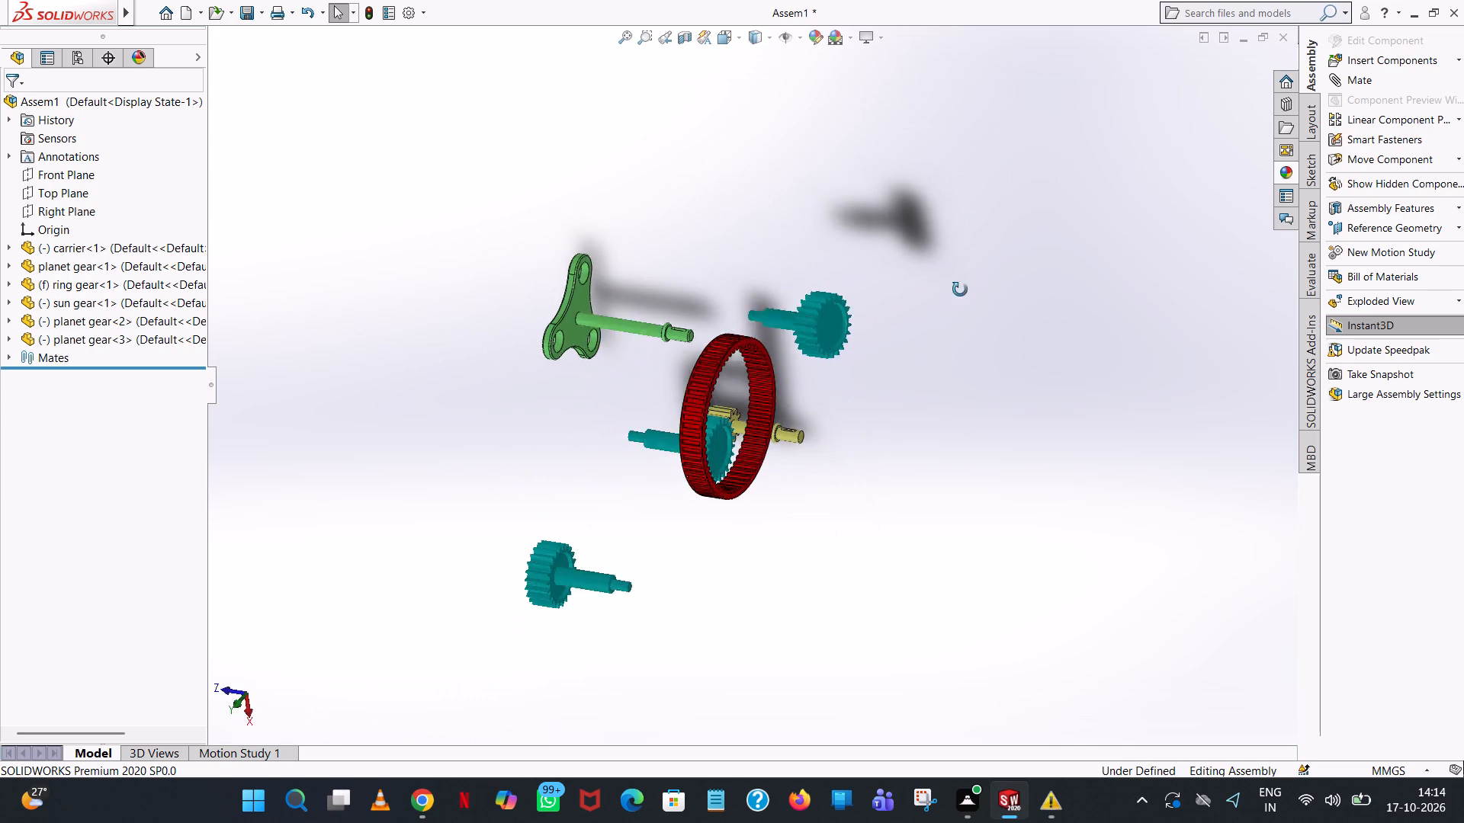
{"action": "middle_click_drag", "start_coordinate": [960, 290], "coordinate": [912, 397]}
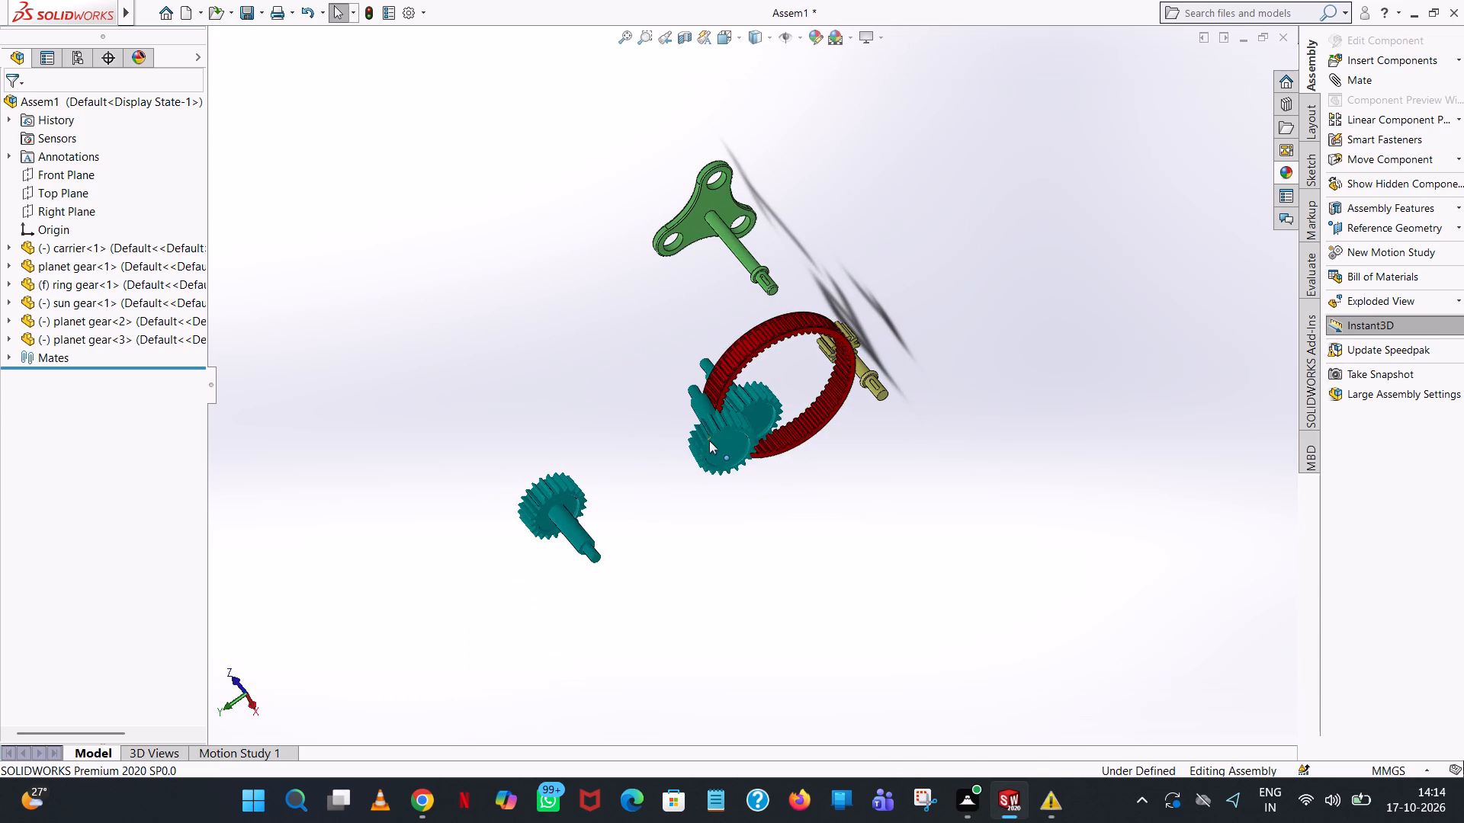
{"action": "left_click_drag", "start_coordinate": [709, 440], "coordinate": [823, 392]}
{"action": "scroll", "coordinate": [830, 392], "scroll_direction": "up", "scroll_amount": 3}
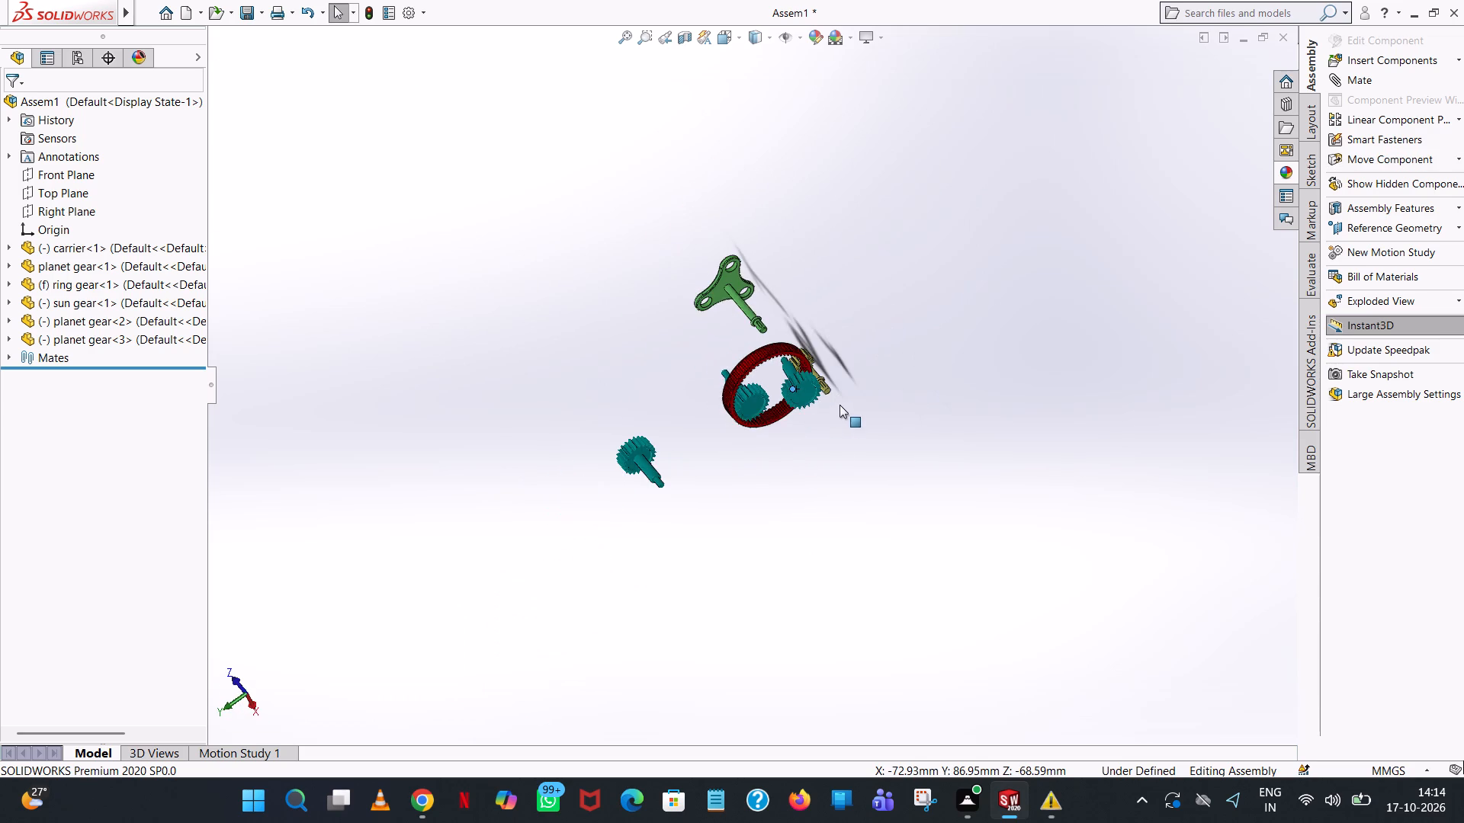
{"action": "scroll", "coordinate": [820, 408], "scroll_direction": "down", "scroll_amount": 7}
{"action": "middle_click_drag", "start_coordinate": [766, 379], "coordinate": [814, 193]}
{"action": "left_click_drag", "start_coordinate": [682, 300], "coordinate": [682, 304]}
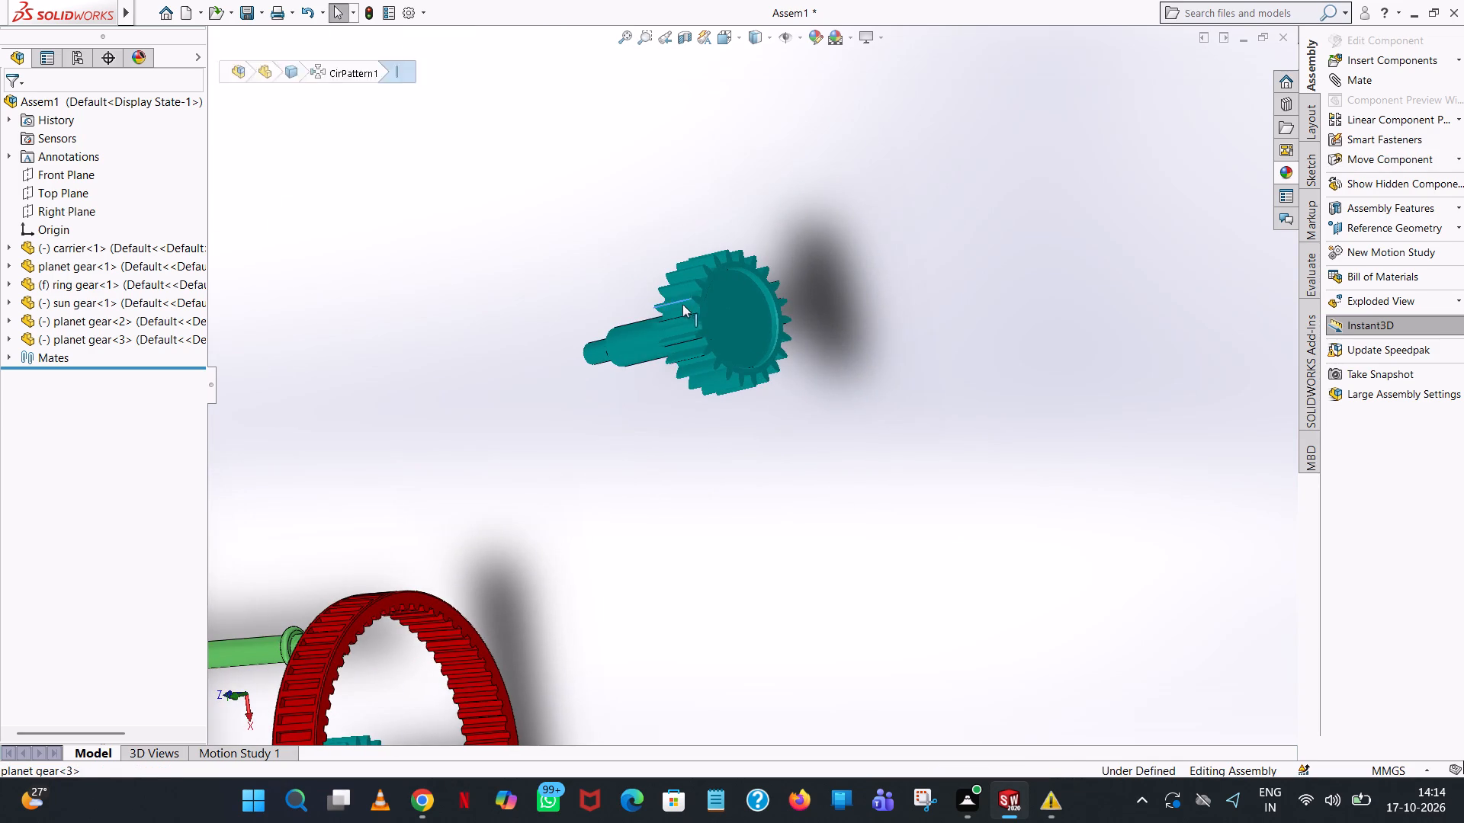
{"action": "left_click_drag", "start_coordinate": [682, 304], "coordinate": [465, 632]}
{"action": "scroll", "coordinate": [627, 638], "scroll_direction": "up", "scroll_amount": 4}
{"action": "scroll", "coordinate": [627, 638], "scroll_direction": "down", "scroll_amount": 3}
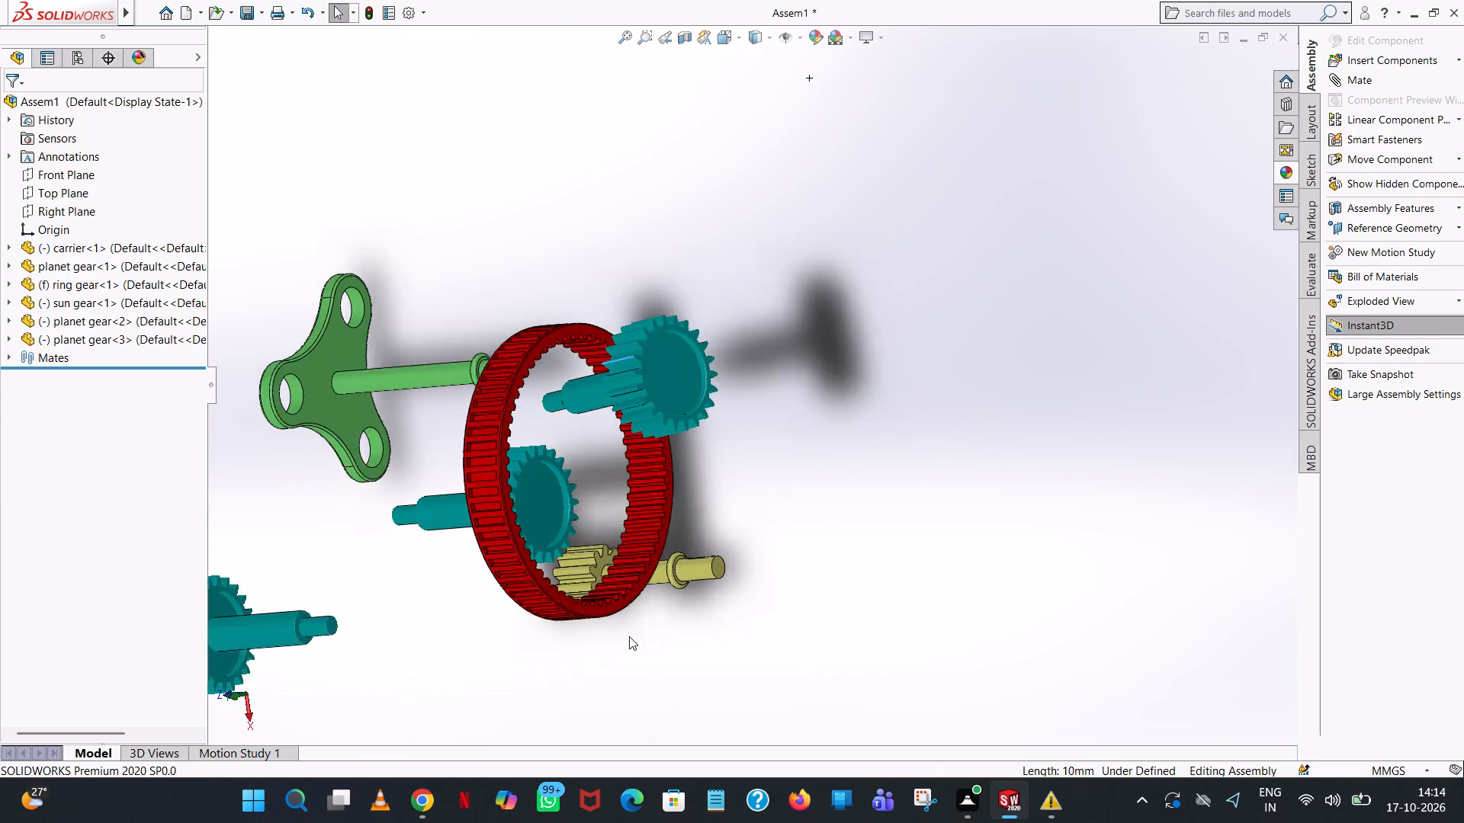
{"action": "scroll", "coordinate": [629, 636], "scroll_direction": "down", "scroll_amount": 1}
{"action": "middle_click_drag", "start_coordinate": [708, 474], "coordinate": [620, 537]}
{"action": "left_click_drag", "start_coordinate": [506, 423], "coordinate": [510, 430]}
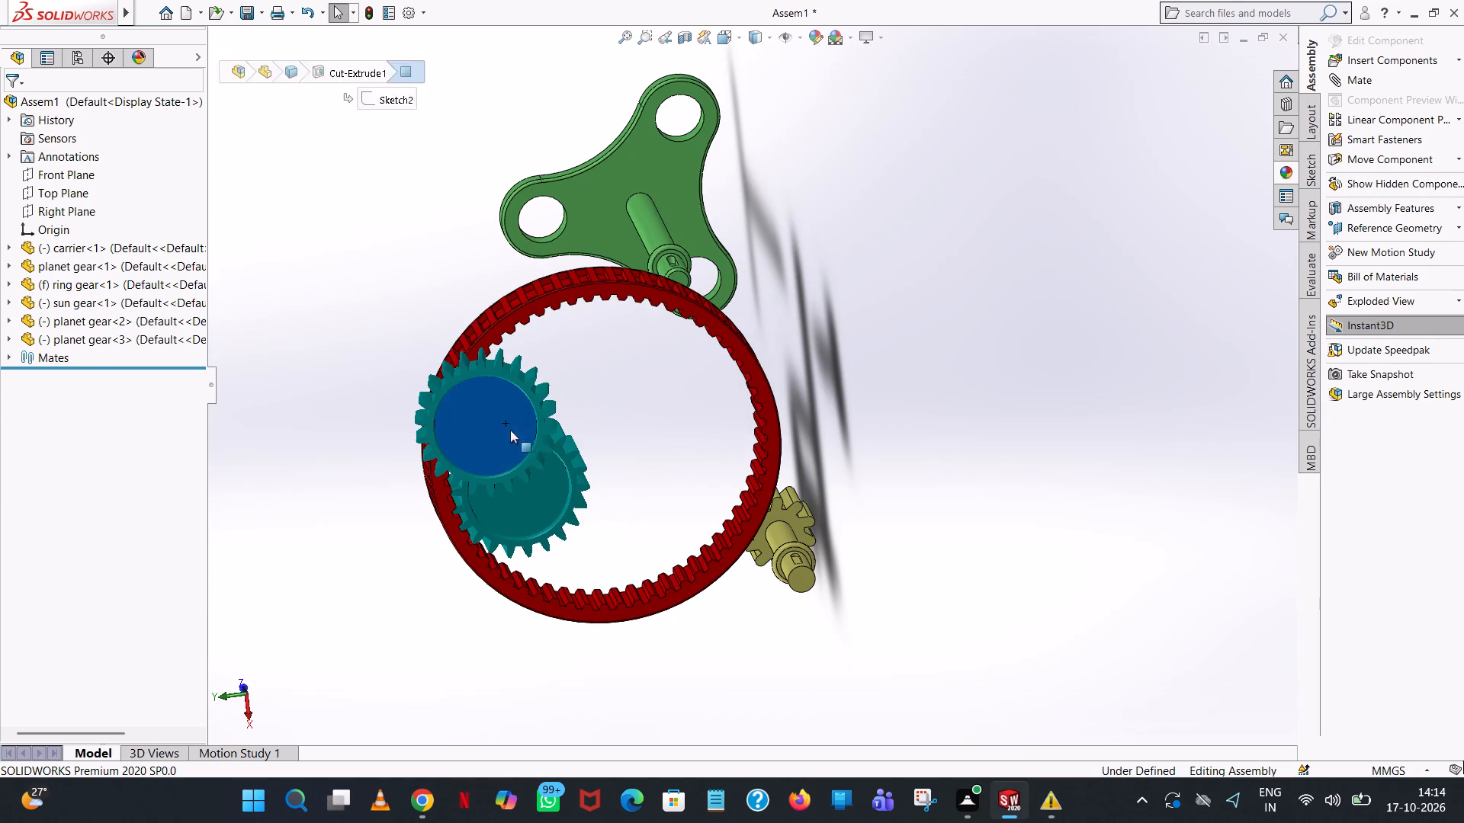
{"action": "left_click_drag", "start_coordinate": [510, 430], "coordinate": [651, 466]}
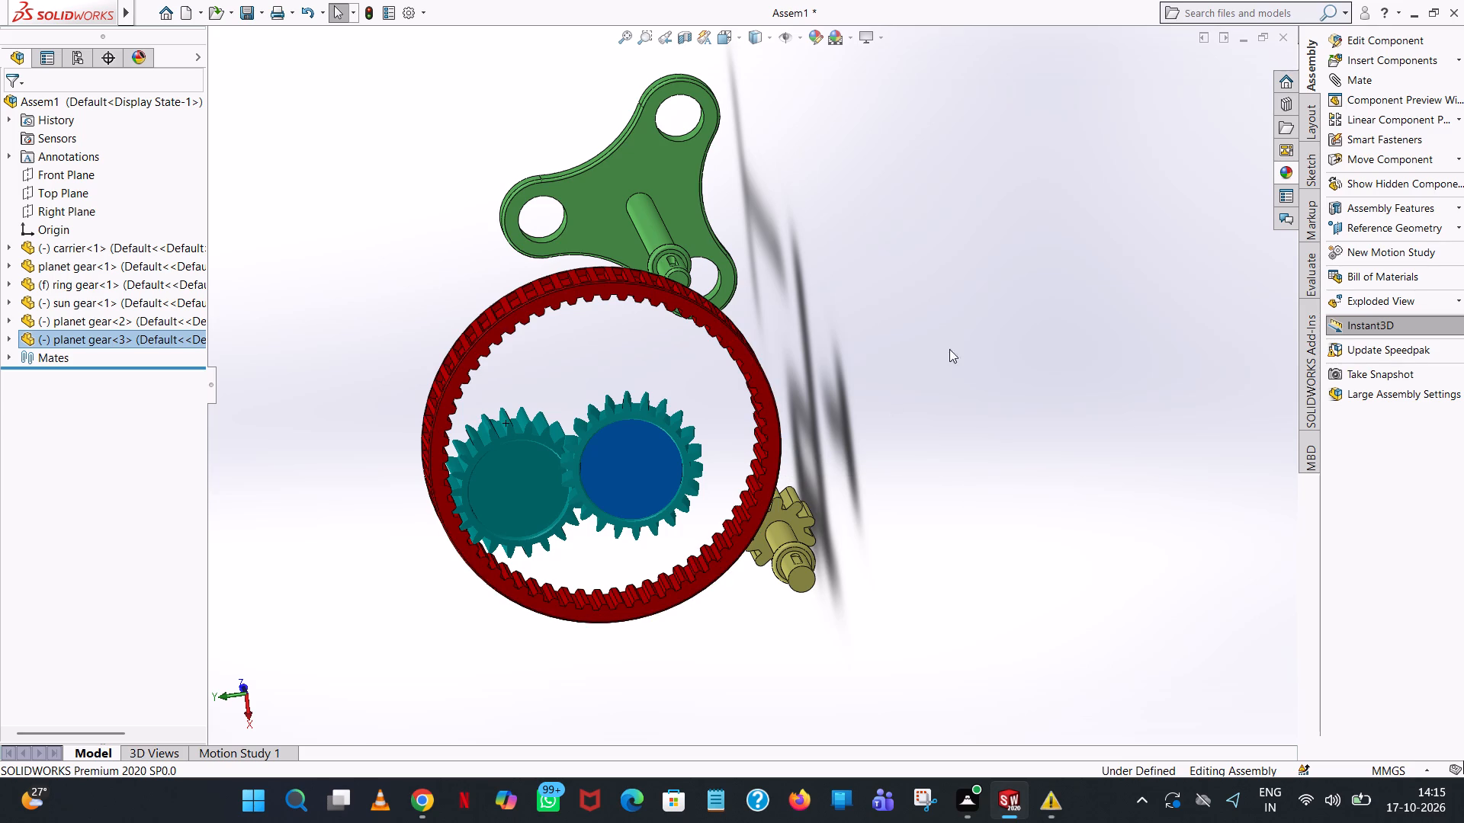
{"action": "left_click", "coordinate": [978, 327]}
Add a coincident mate between an inner tooth face of the ring gear and a tooth edge of planet gear<3>.
{"action": "middle_click_drag", "start_coordinate": [710, 479], "coordinate": [708, 479]}
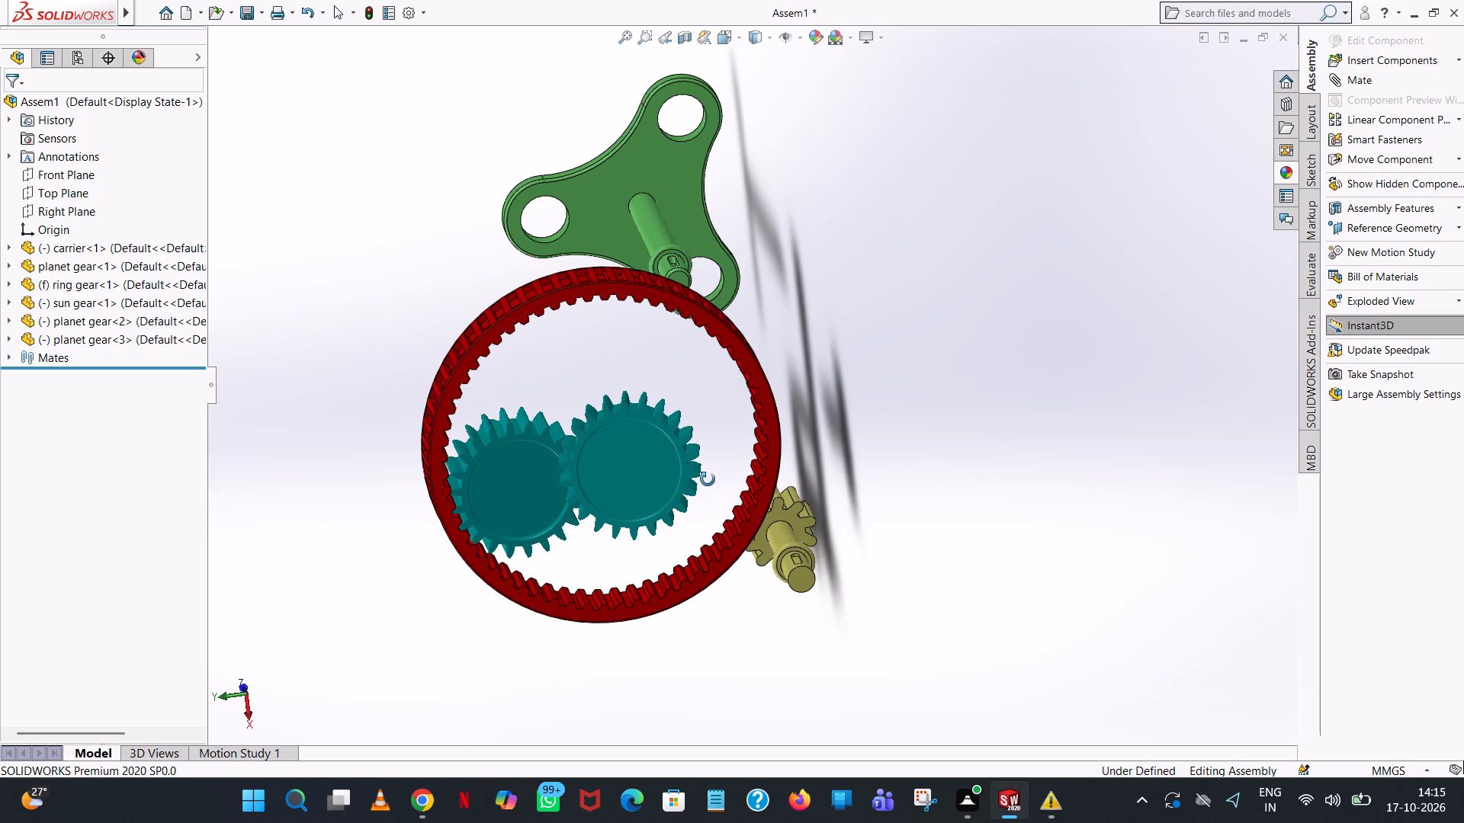
{"action": "middle_click_drag", "start_coordinate": [708, 479], "coordinate": [655, 493]}
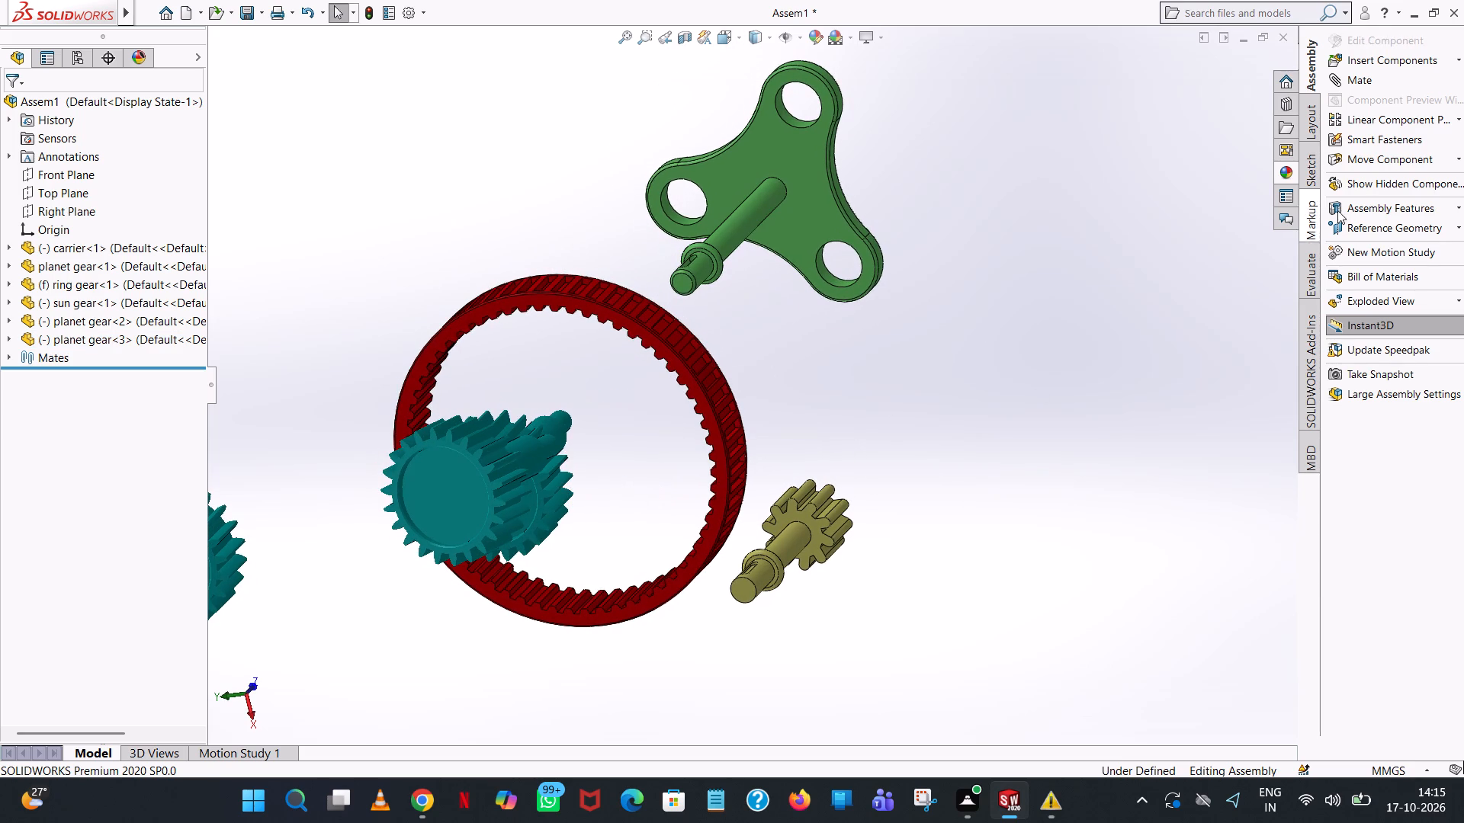
{"action": "left_click", "coordinate": [1373, 84]}
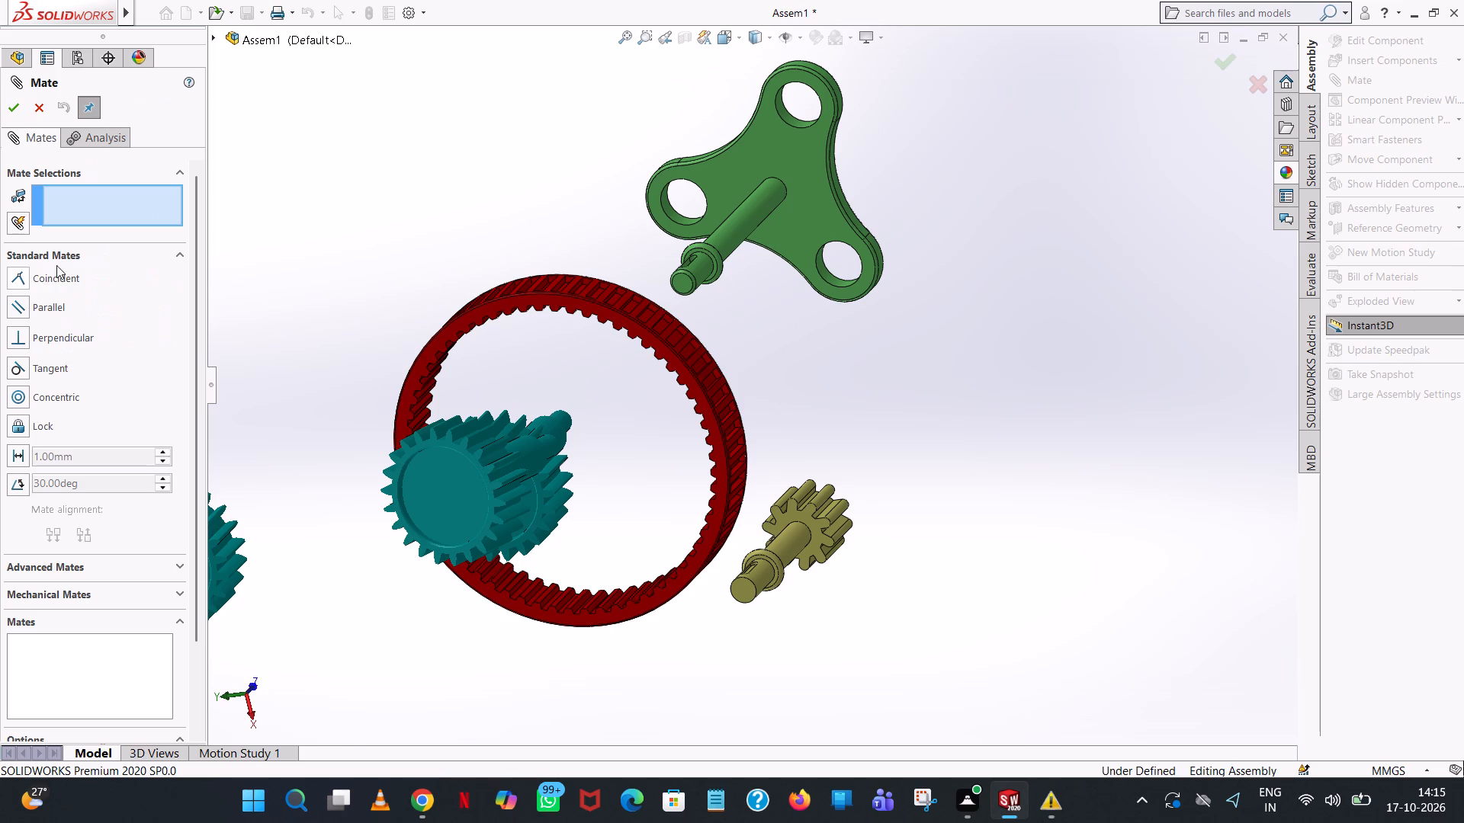
{"action": "left_click", "coordinate": [45, 277]}
{"action": "scroll", "coordinate": [571, 550], "scroll_direction": "down", "scroll_amount": 3}
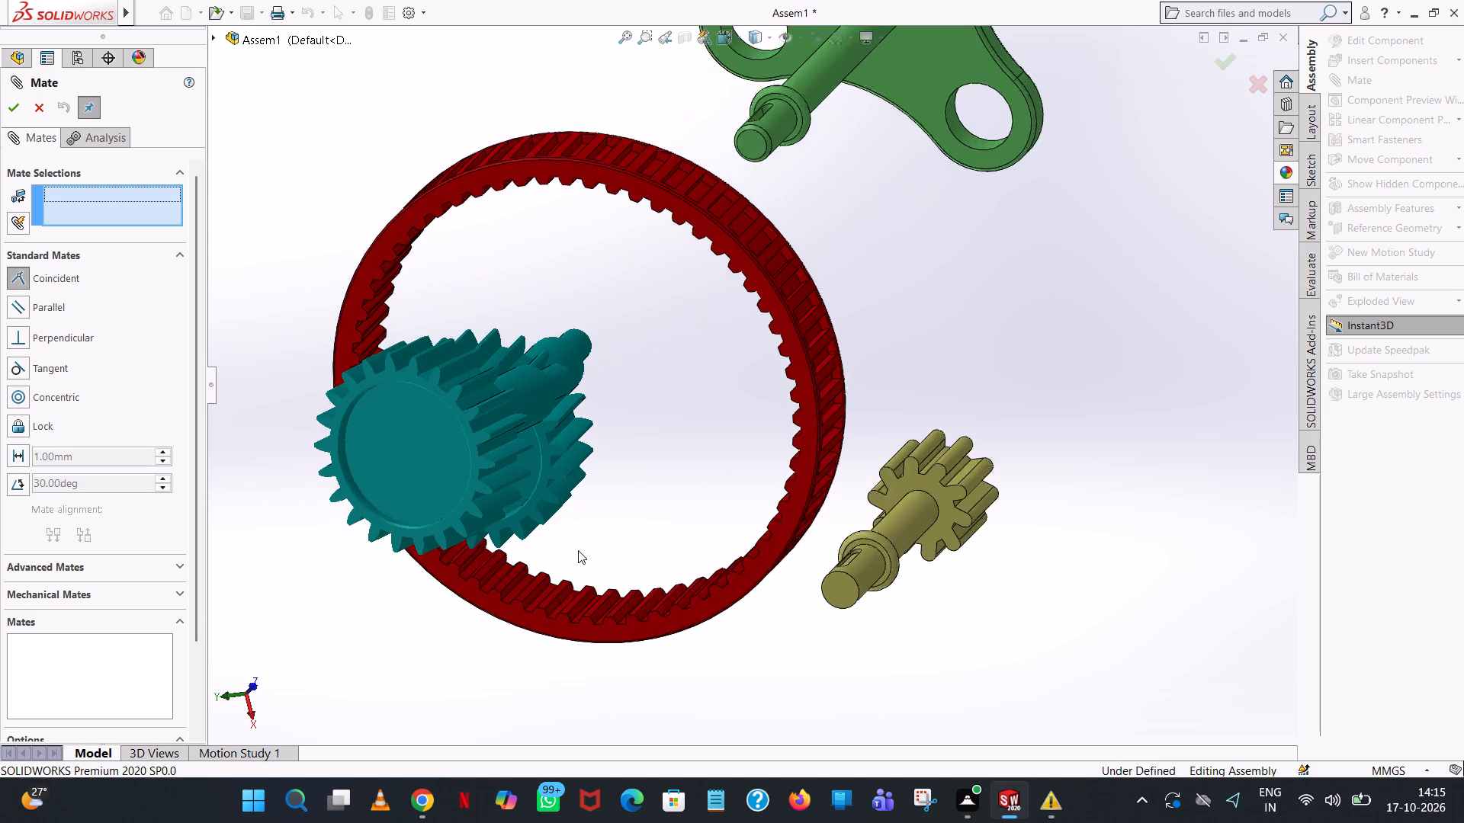
{"action": "scroll", "coordinate": [636, 541], "scroll_direction": "down", "scroll_amount": 3}
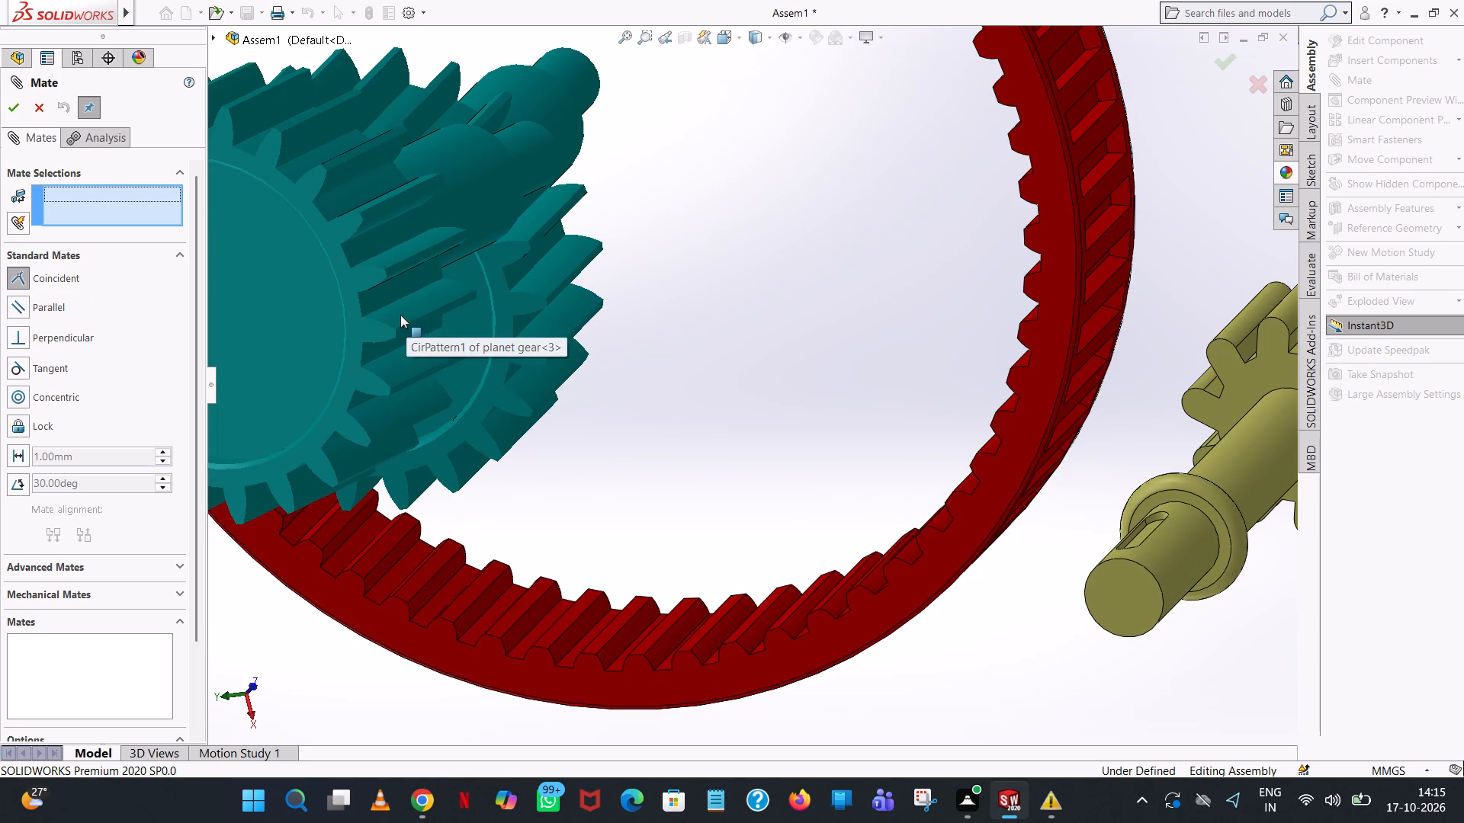
{"action": "middle_click_drag", "start_coordinate": [832, 310], "coordinate": [876, 304]}
{"action": "scroll", "coordinate": [876, 304], "scroll_direction": "down", "scroll_amount": 1}
{"action": "scroll", "coordinate": [1039, 359], "scroll_direction": "up", "scroll_amount": 2}
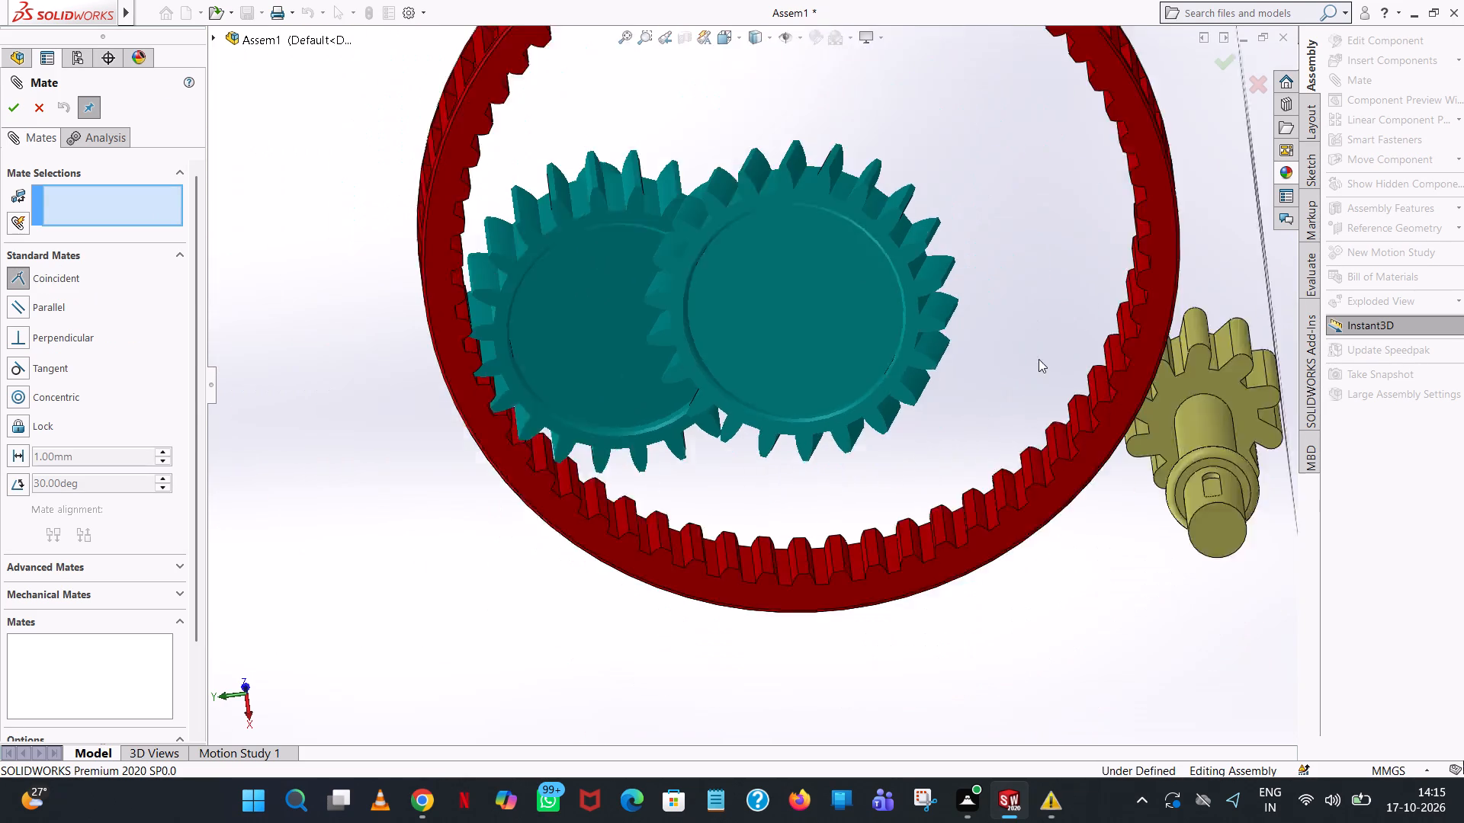
{"action": "scroll", "coordinate": [1039, 359], "scroll_direction": "up", "scroll_amount": 3}
{"action": "middle_click_drag", "start_coordinate": [1028, 349], "coordinate": [1037, 331]}
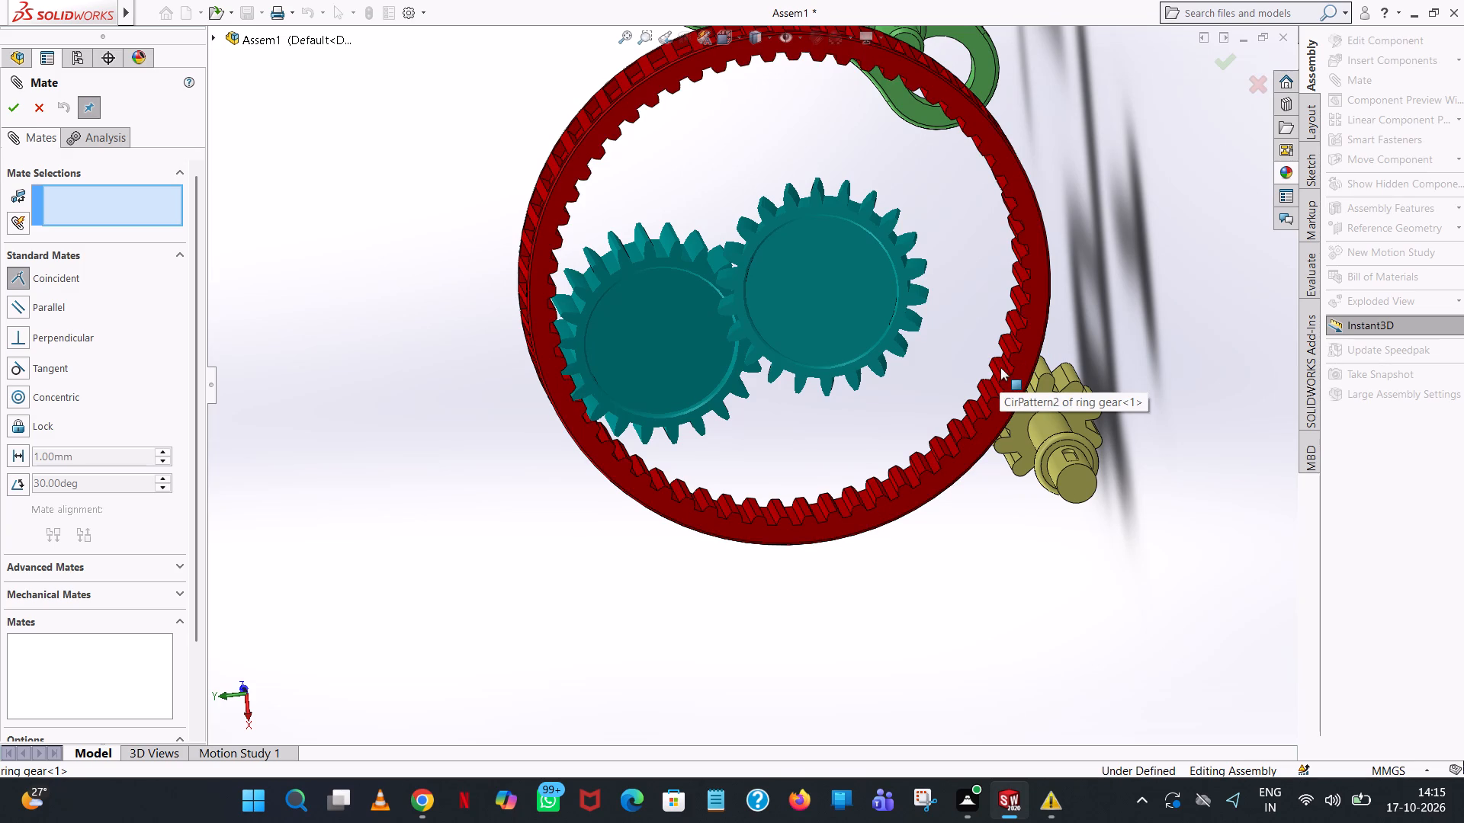
{"action": "scroll", "coordinate": [1008, 369], "scroll_direction": "down", "scroll_amount": 4}
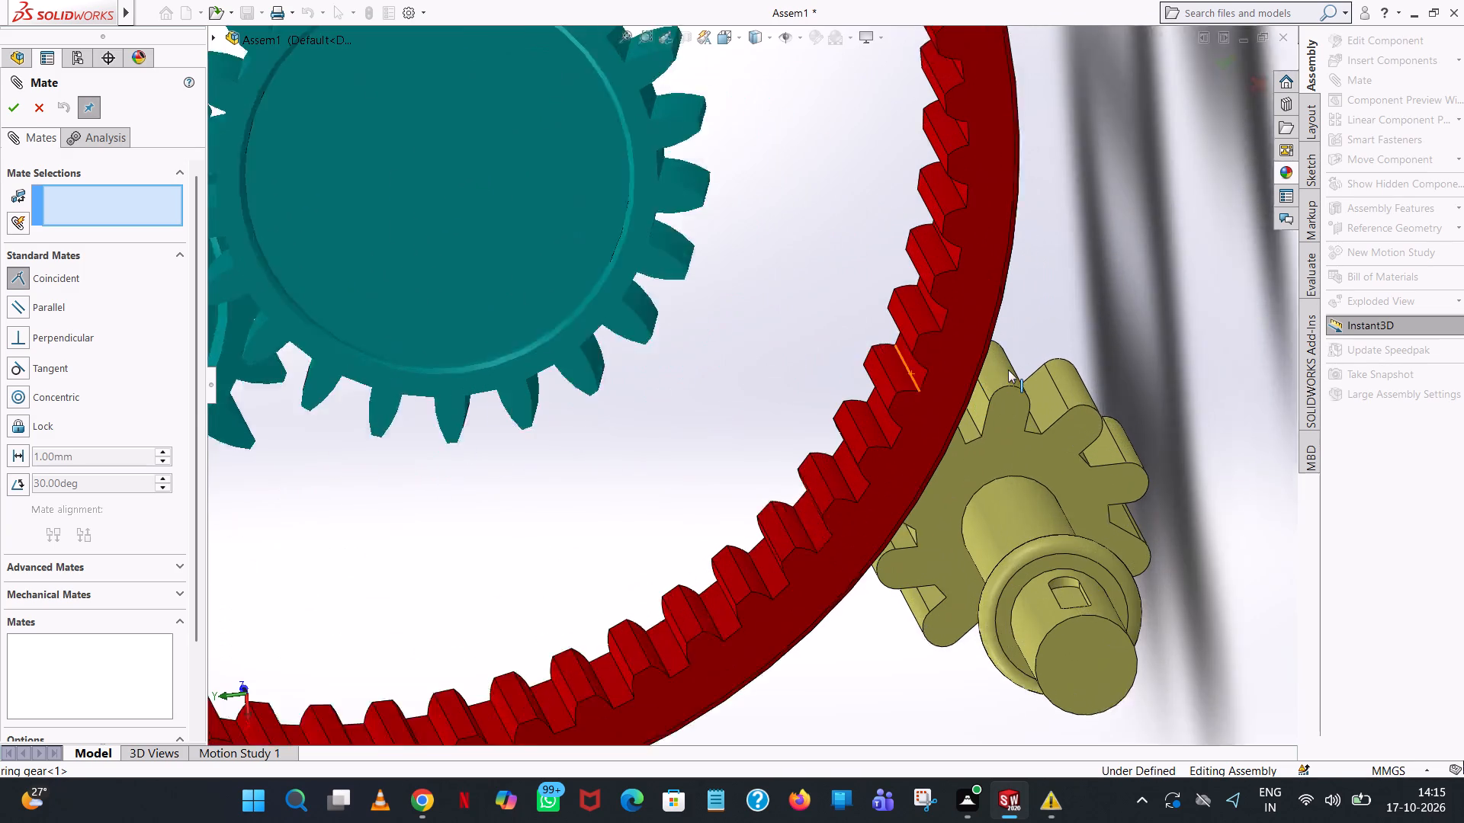
{"action": "scroll", "coordinate": [1008, 370], "scroll_direction": "down", "scroll_amount": 2}
{"action": "left_click", "coordinate": [889, 379]}
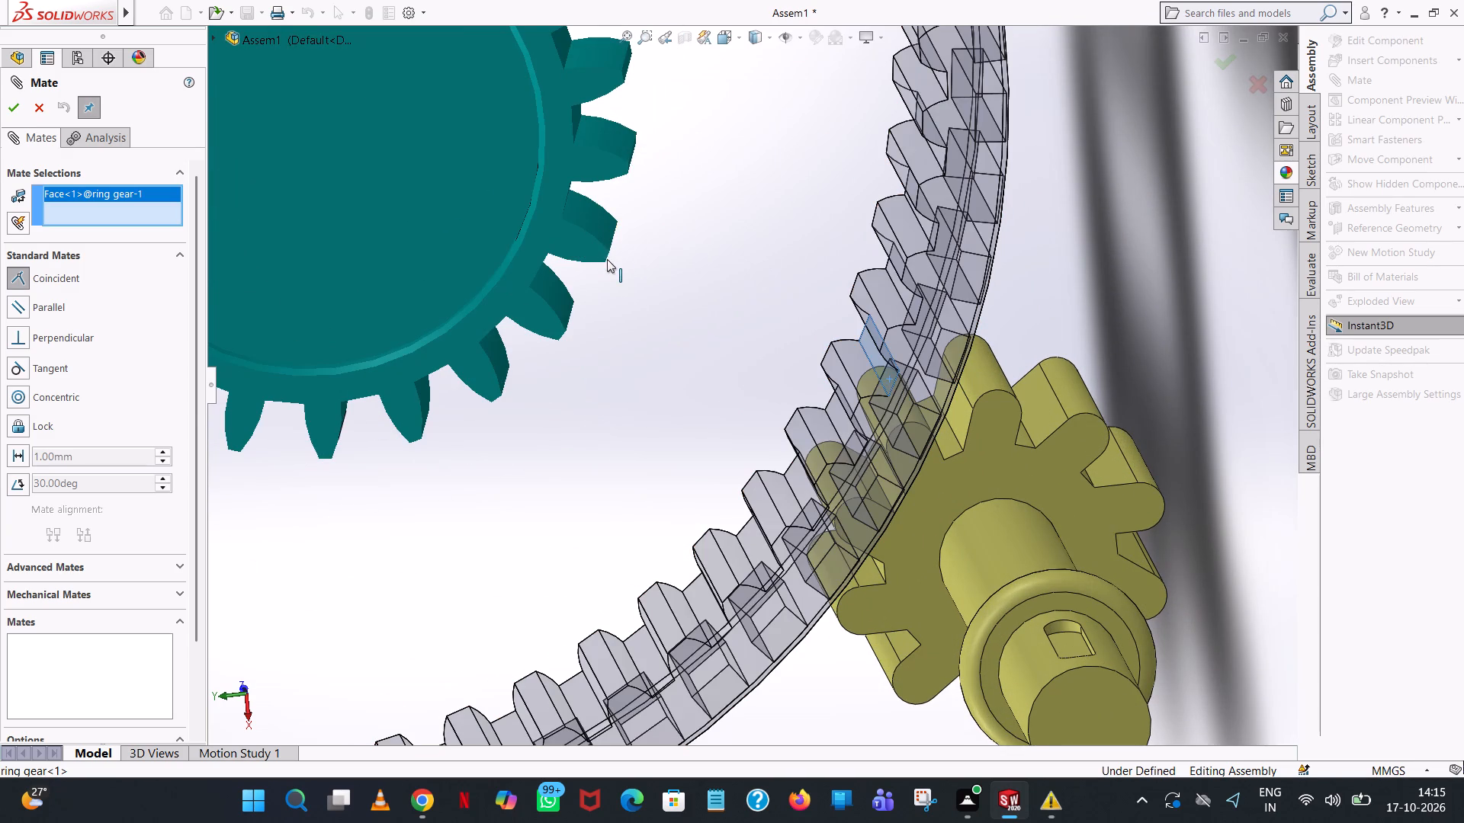
{"action": "scroll", "coordinate": [607, 259], "scroll_direction": "up", "scroll_amount": 3}
{"action": "scroll", "coordinate": [645, 309], "scroll_direction": "down", "scroll_amount": 6}
{"action": "middle_click_drag", "start_coordinate": [799, 332], "coordinate": [775, 293]}
{"action": "left_click", "coordinate": [793, 361]}
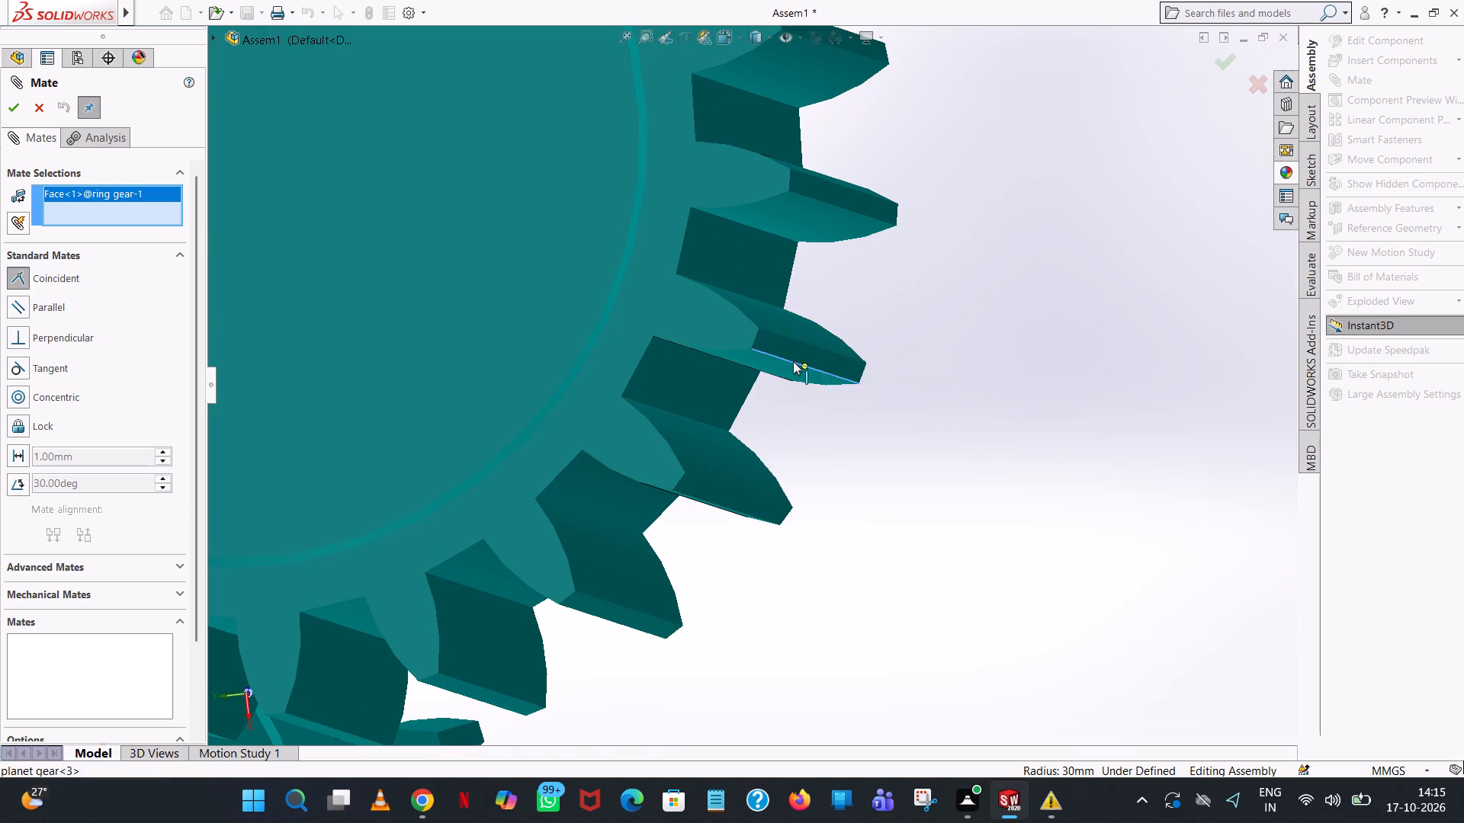
{"action": "scroll", "coordinate": [899, 392], "scroll_direction": "up", "scroll_amount": 6}
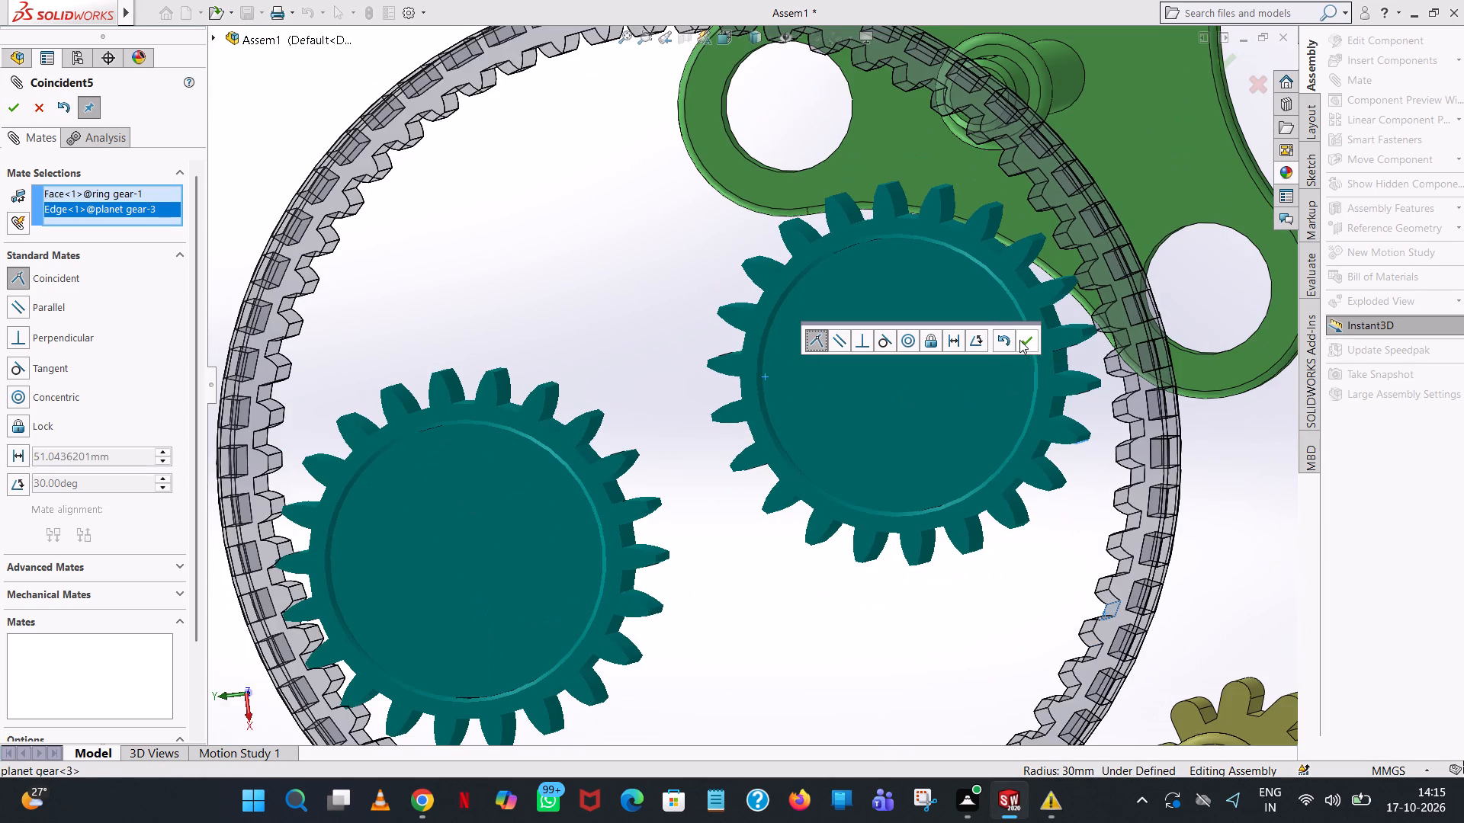
{"action": "left_click", "coordinate": [1019, 338]}
Add a second coincident mate between a ring gear face in the gap between two teeth and a tooth tip of planet gear<3>.
{"action": "scroll", "coordinate": [1180, 518], "scroll_direction": "up", "scroll_amount": 4}
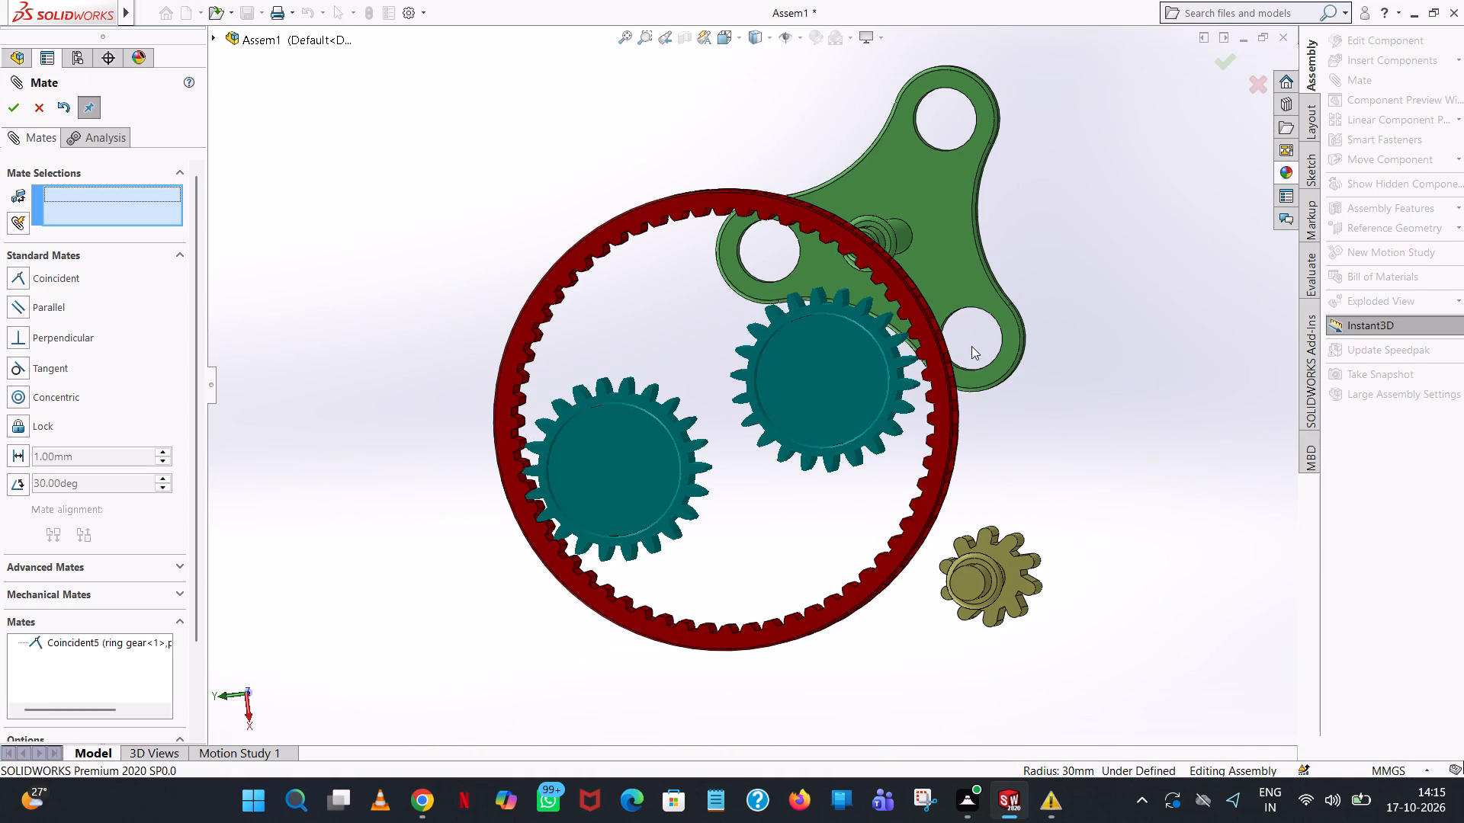
{"action": "left_click", "coordinate": [50, 275]}
{"action": "scroll", "coordinate": [865, 452], "scroll_direction": "down", "scroll_amount": 5}
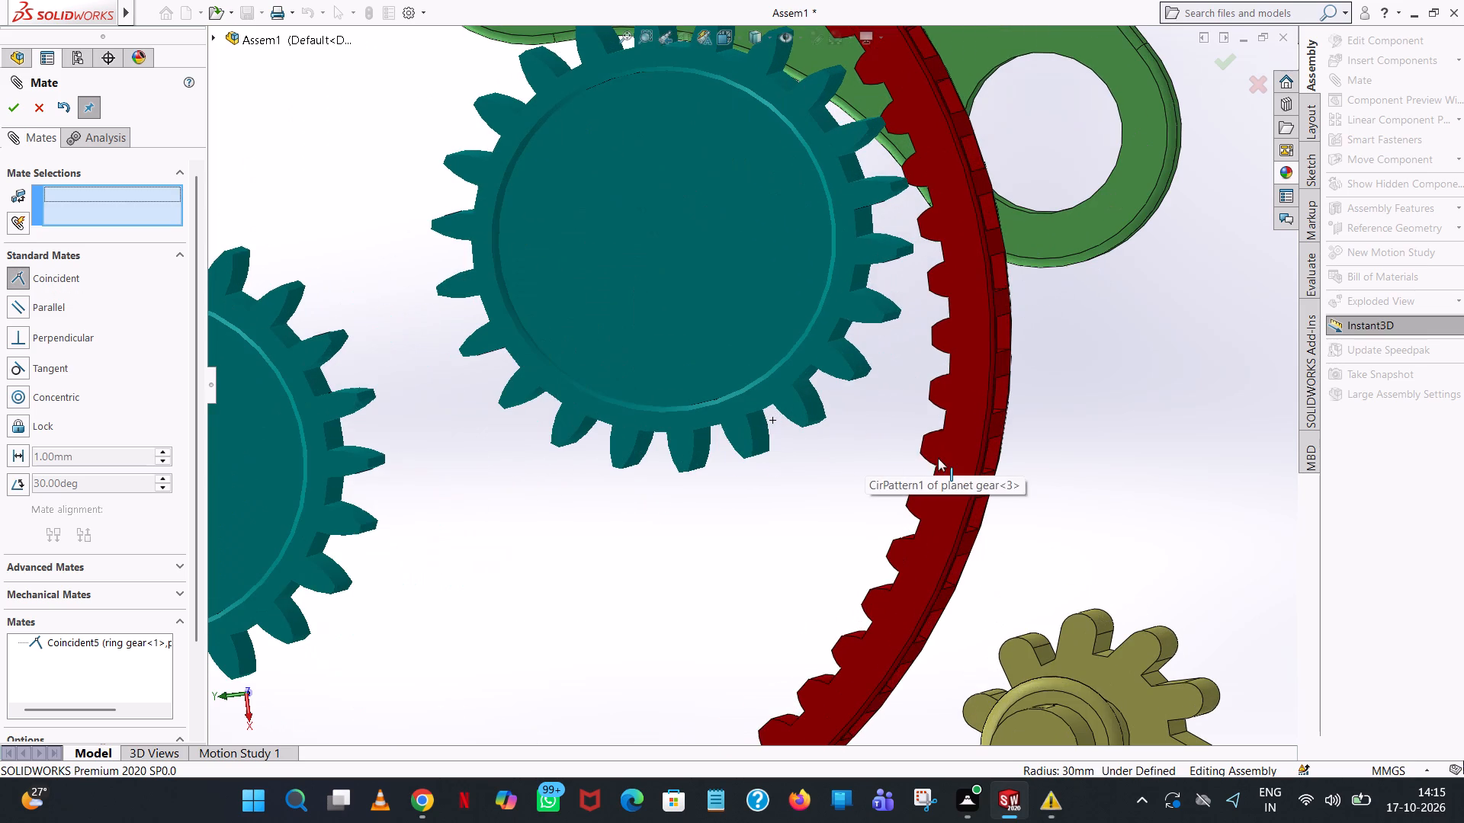
{"action": "middle_click_drag", "start_coordinate": [945, 479], "coordinate": [953, 485]}
{"action": "middle_click_drag", "start_coordinate": [948, 476], "coordinate": [1012, 488]}
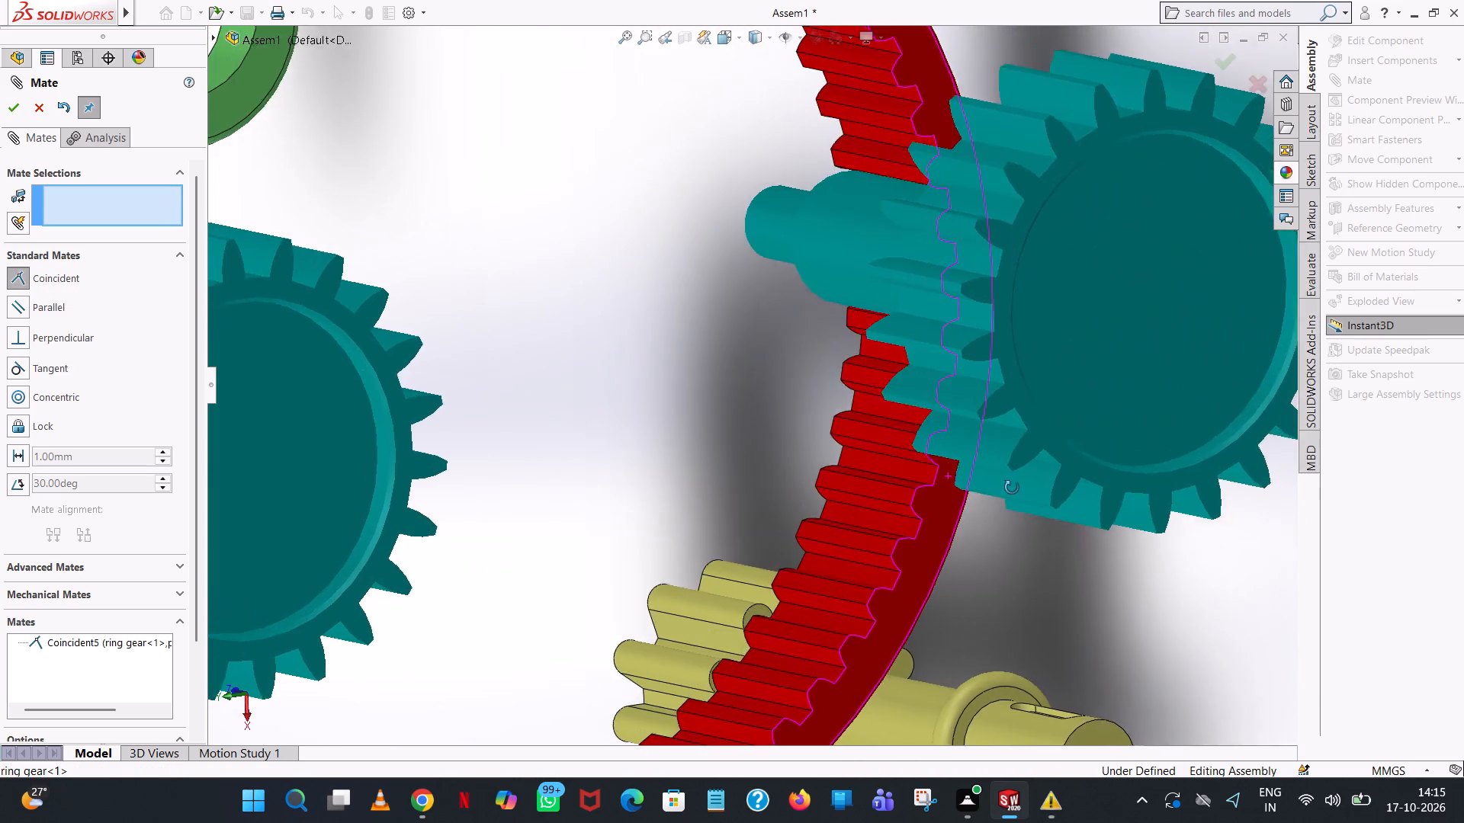
{"action": "middle_click_drag", "start_coordinate": [1012, 488], "coordinate": [1026, 479]}
{"action": "left_click", "coordinate": [908, 469]}
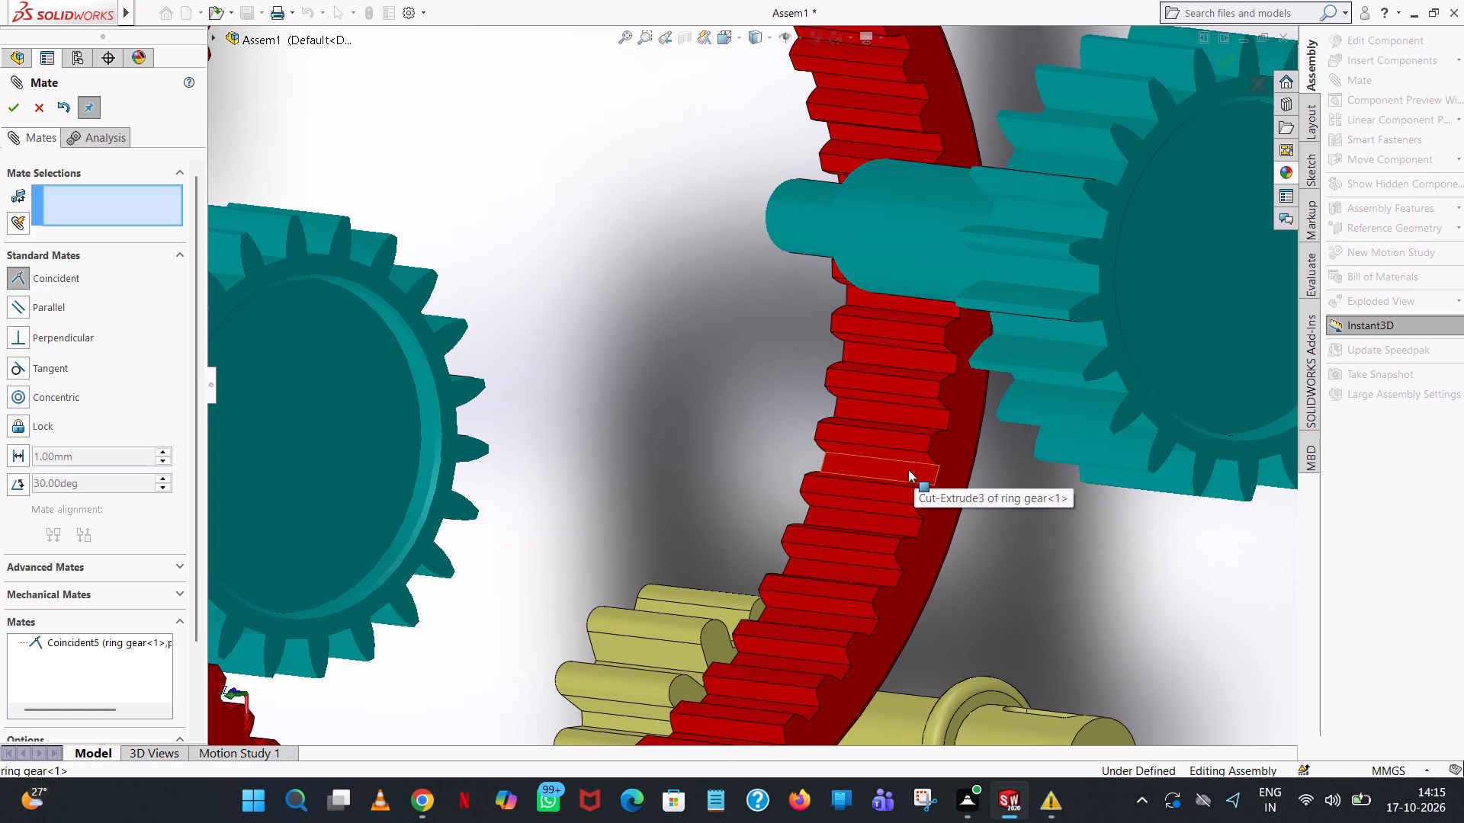
{"action": "scroll", "coordinate": [923, 482], "scroll_direction": "up", "scroll_amount": 4}
{"action": "middle_click_drag", "start_coordinate": [922, 484], "coordinate": [841, 471]}
{"action": "scroll", "coordinate": [787, 404], "scroll_direction": "down", "scroll_amount": 8}
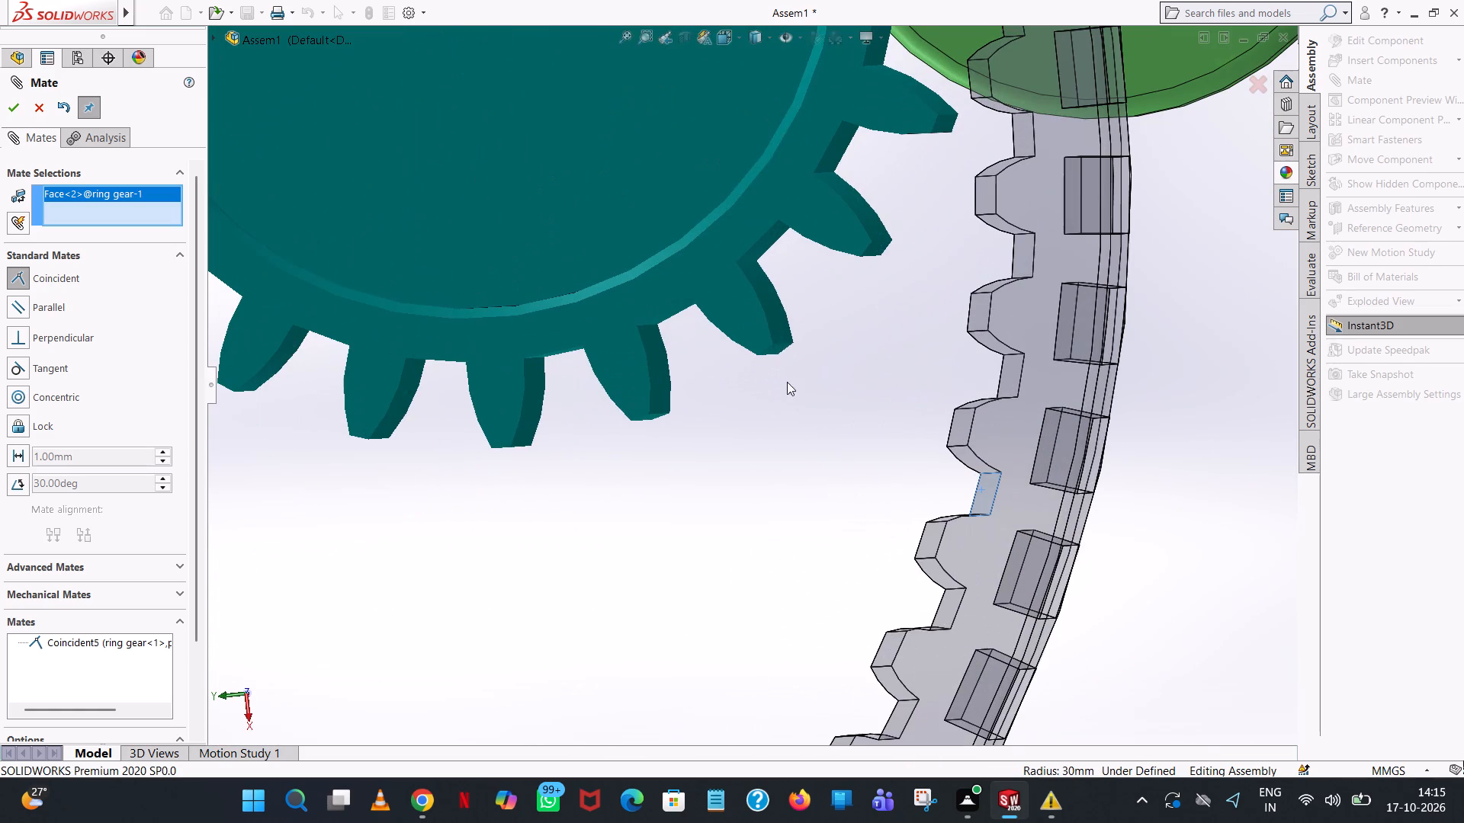
{"action": "left_click", "coordinate": [786, 341]}
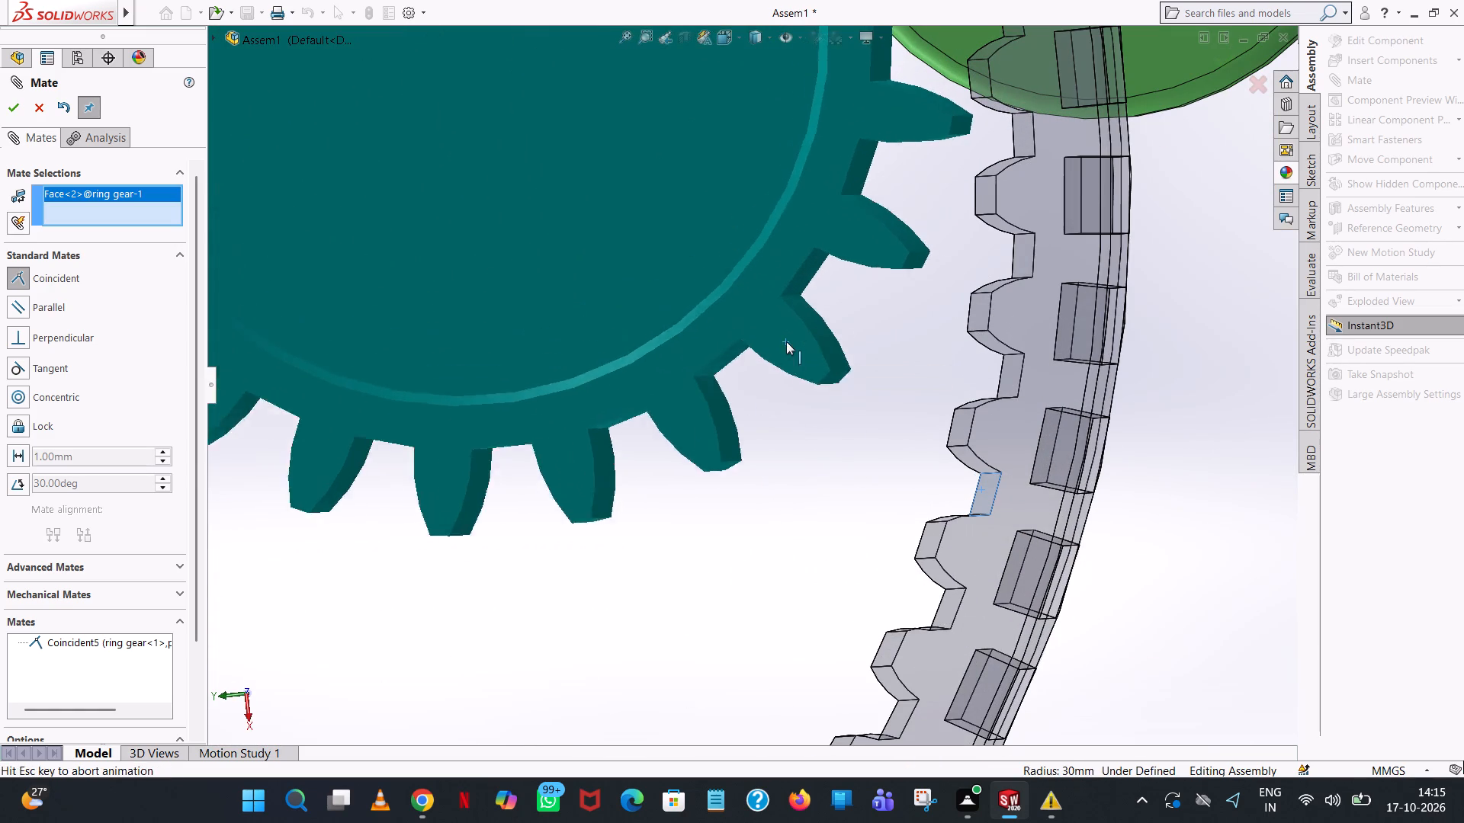
{"action": "left_click", "coordinate": [1023, 321]}
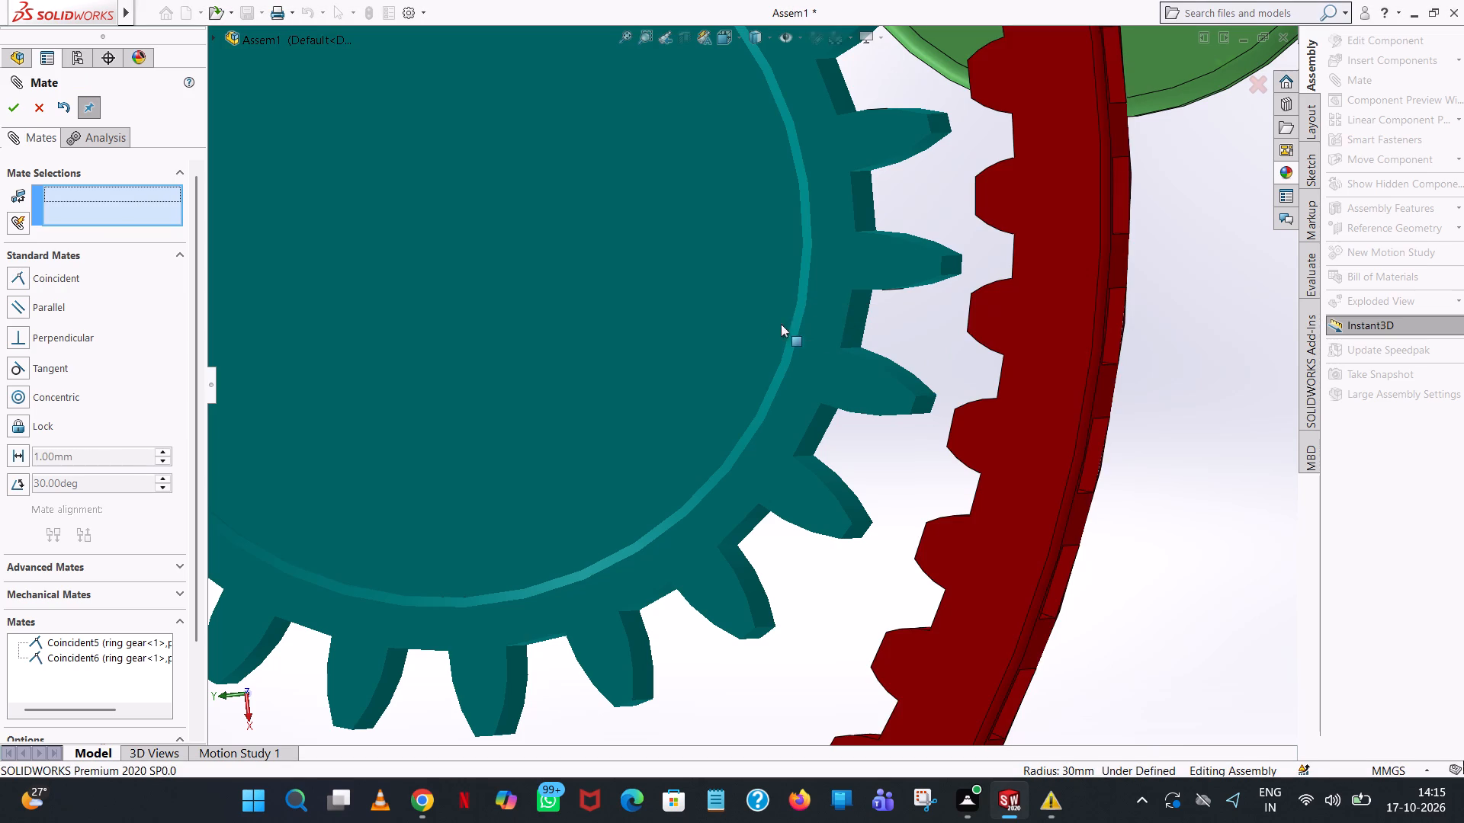
Move planet gear<3> outward until its teeth reach into the gaps of the ring gear's inner teeth.
{"action": "left_click_drag", "start_coordinate": [754, 327], "coordinate": [791, 374]}
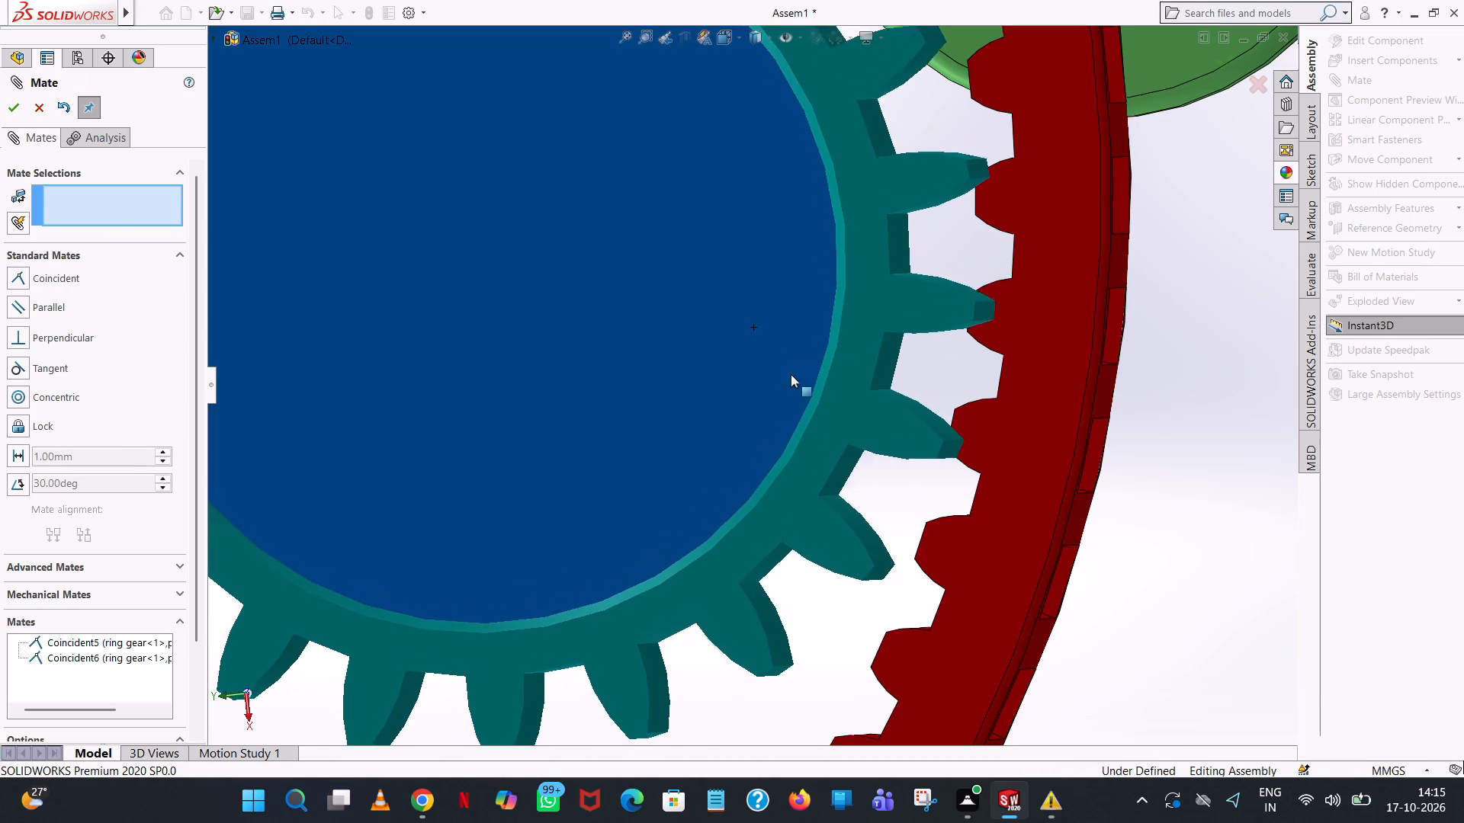
{"action": "left_click_drag", "start_coordinate": [791, 374], "coordinate": [799, 410]}
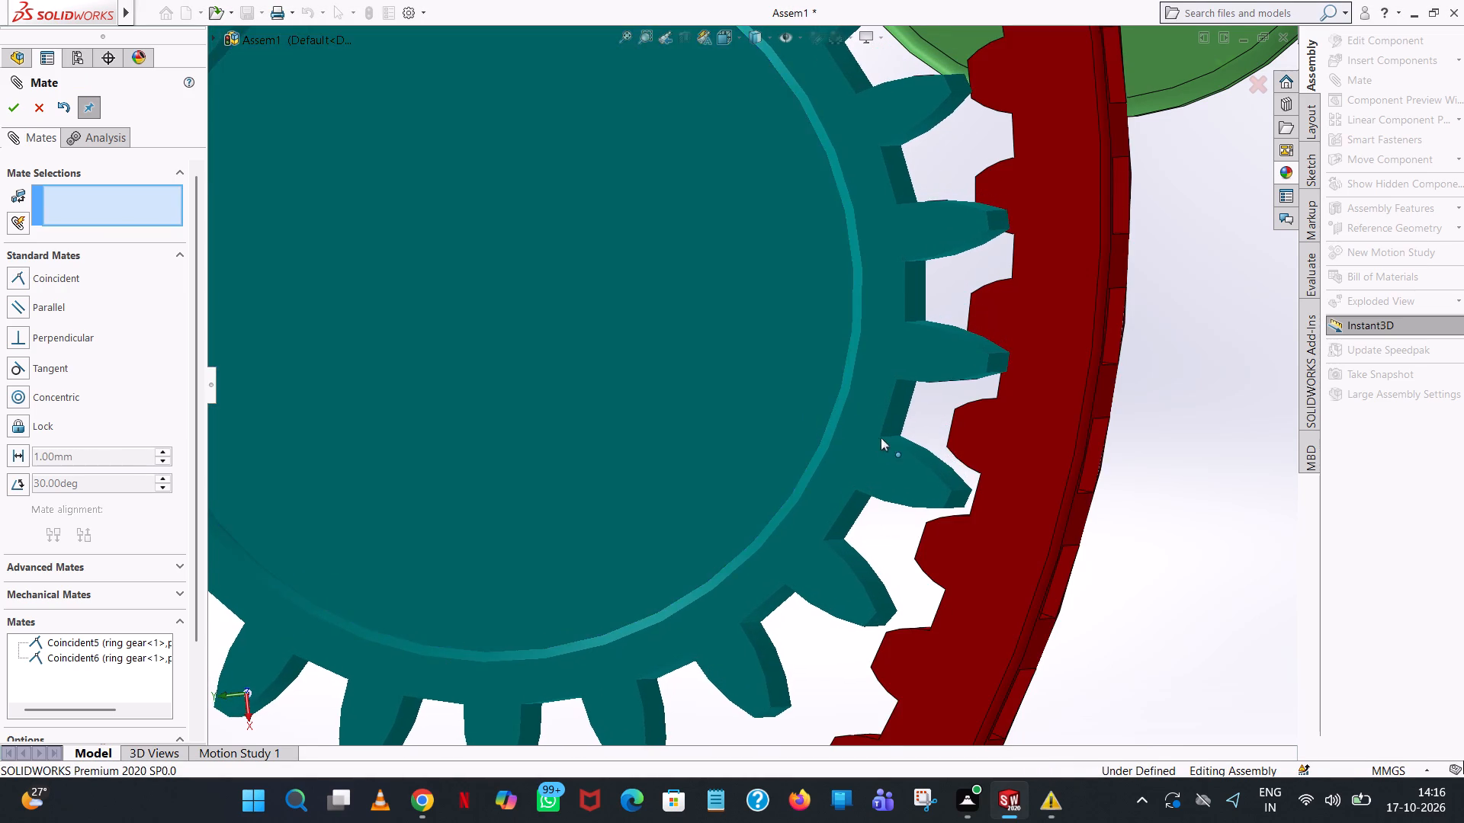
Slide planet gear<3> along its axis into the ring gear until it sits within the ring's width.
{"action": "scroll", "coordinate": [881, 437], "scroll_direction": "up", "scroll_amount": 3}
{"action": "middle_click_drag", "start_coordinate": [936, 440], "coordinate": [799, 565]}
{"action": "left_click_drag", "start_coordinate": [586, 383], "coordinate": [656, 360]}
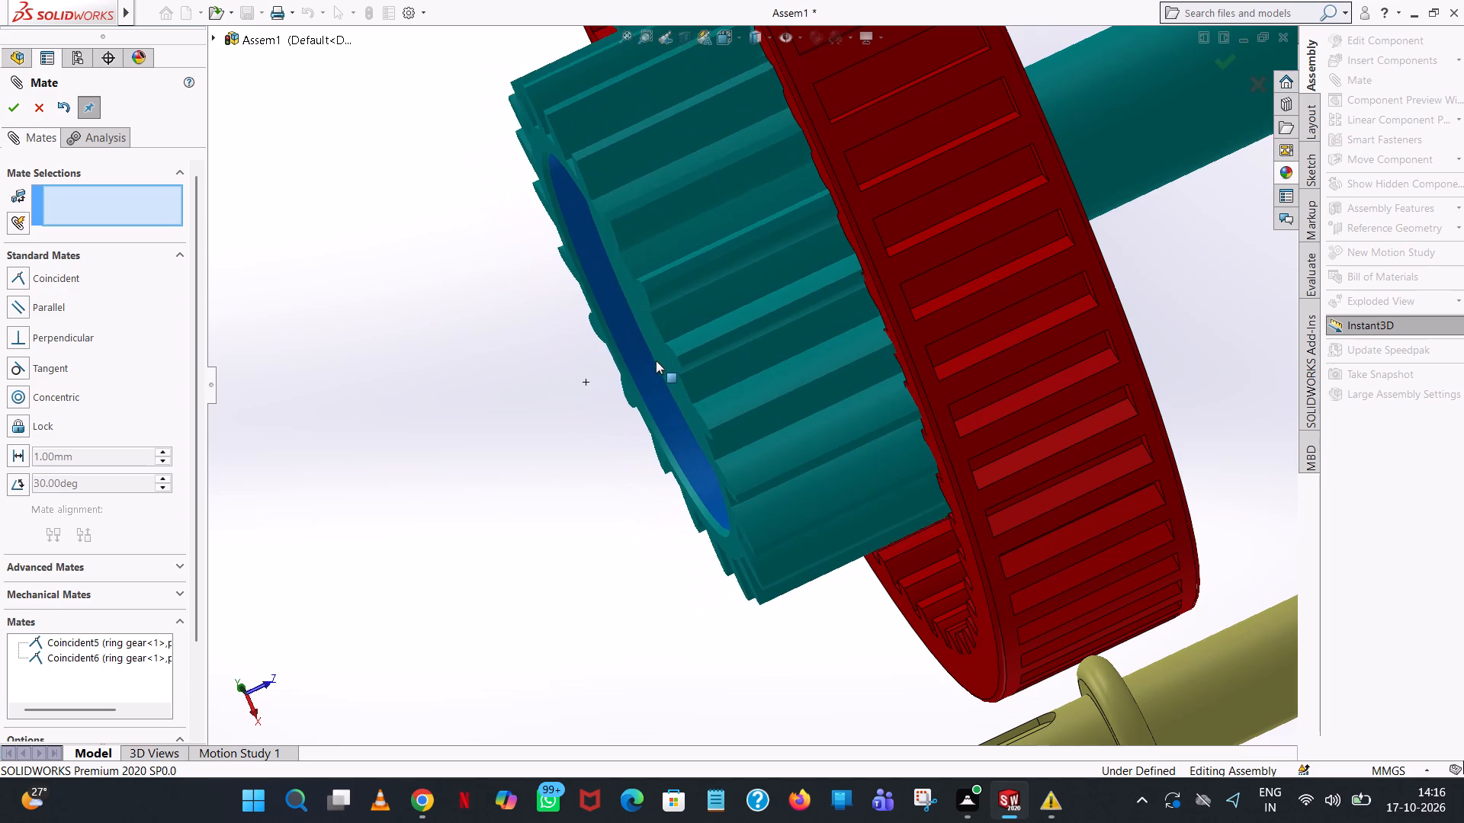
{"action": "left_click_drag", "start_coordinate": [656, 360], "coordinate": [772, 319]}
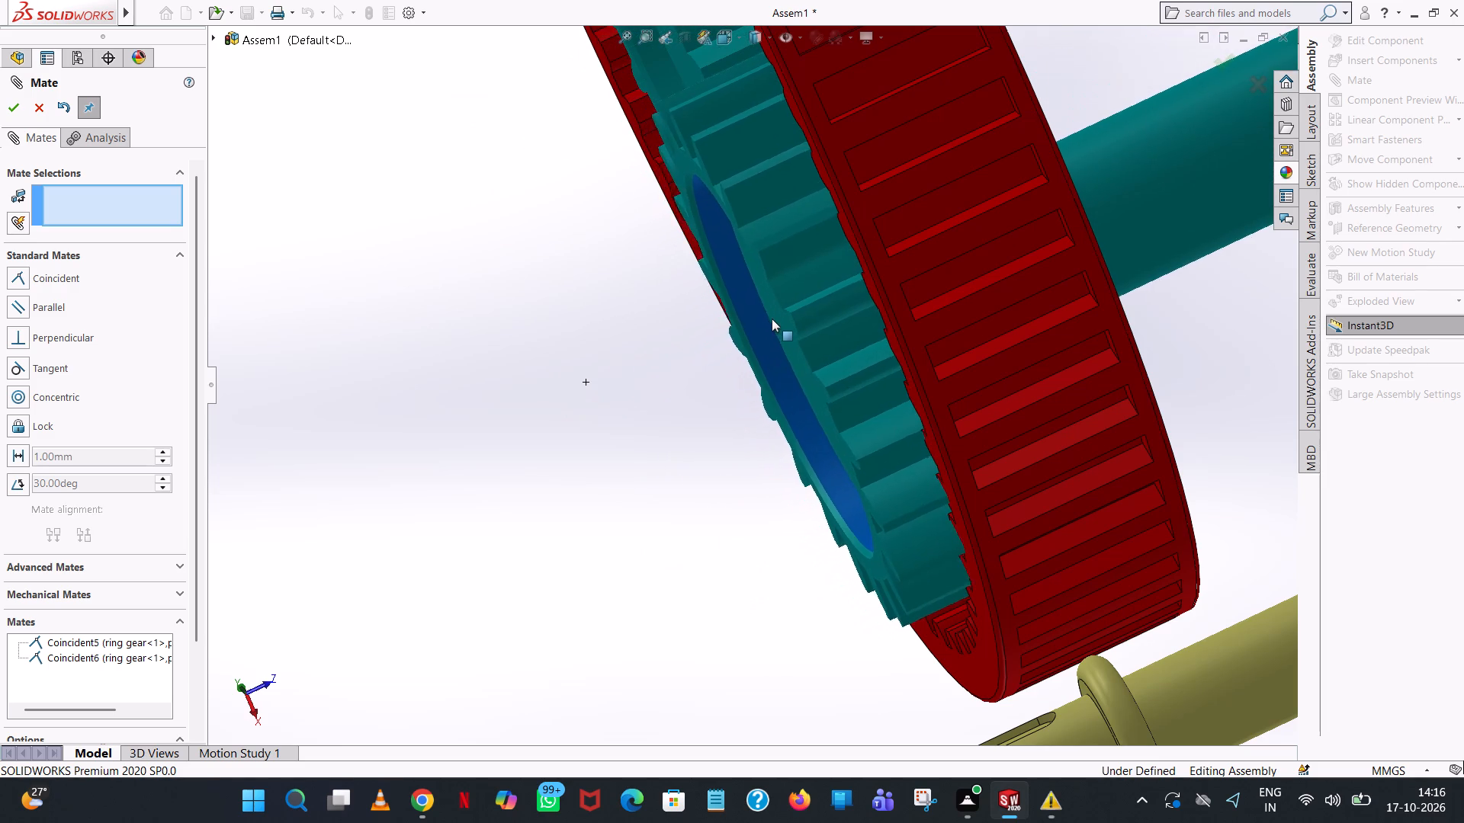
{"action": "left_click_drag", "start_coordinate": [772, 319], "coordinate": [811, 283]}
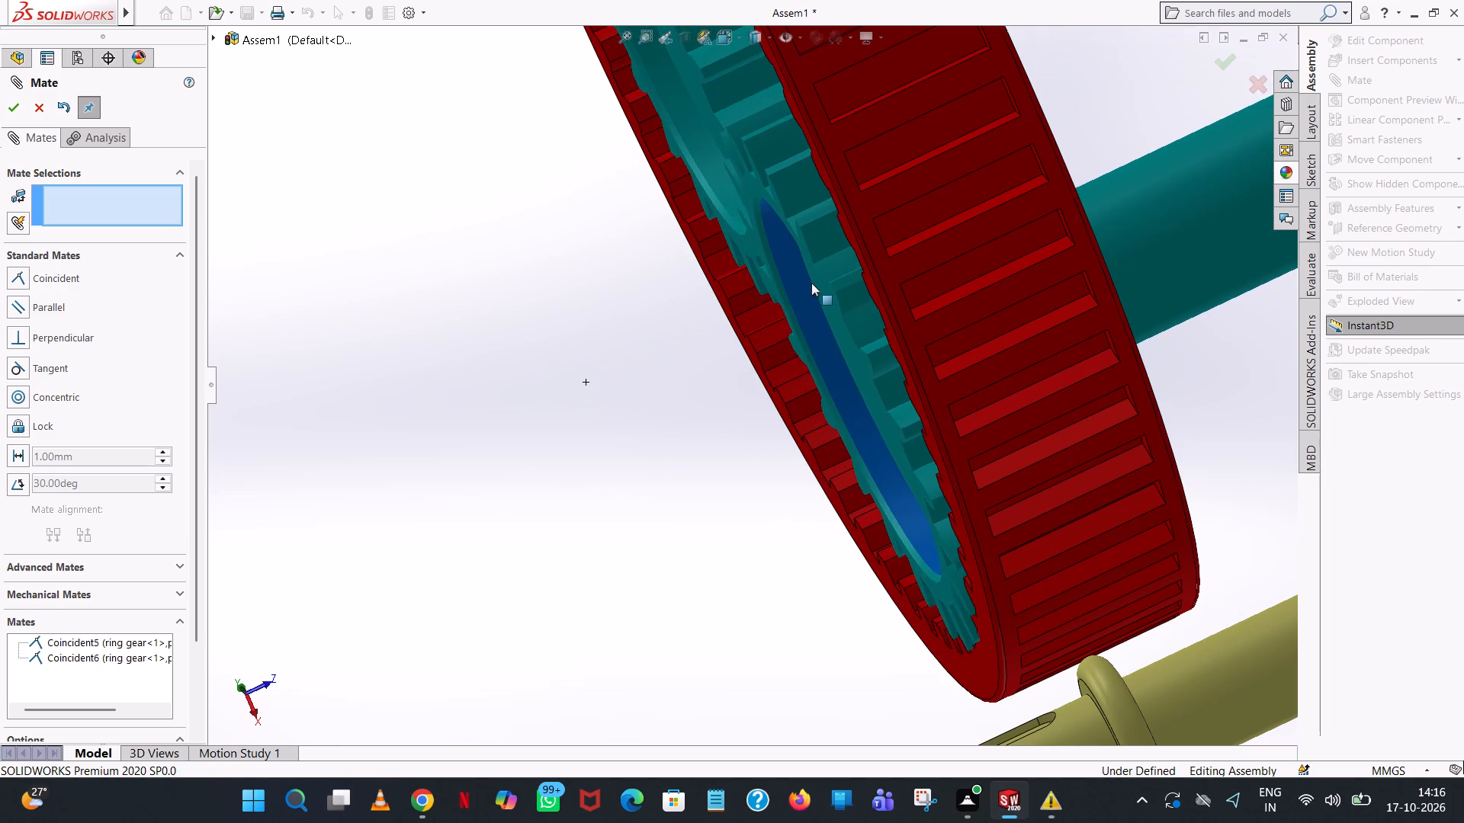
{"action": "left_click_drag", "start_coordinate": [811, 283], "coordinate": [832, 277]}
Examine from the front and back how both planet gears sit in the ring gear and how planet gear<3>'s teeth engage it.
{"action": "middle_click_drag", "start_coordinate": [1141, 295], "coordinate": [1116, 300]}
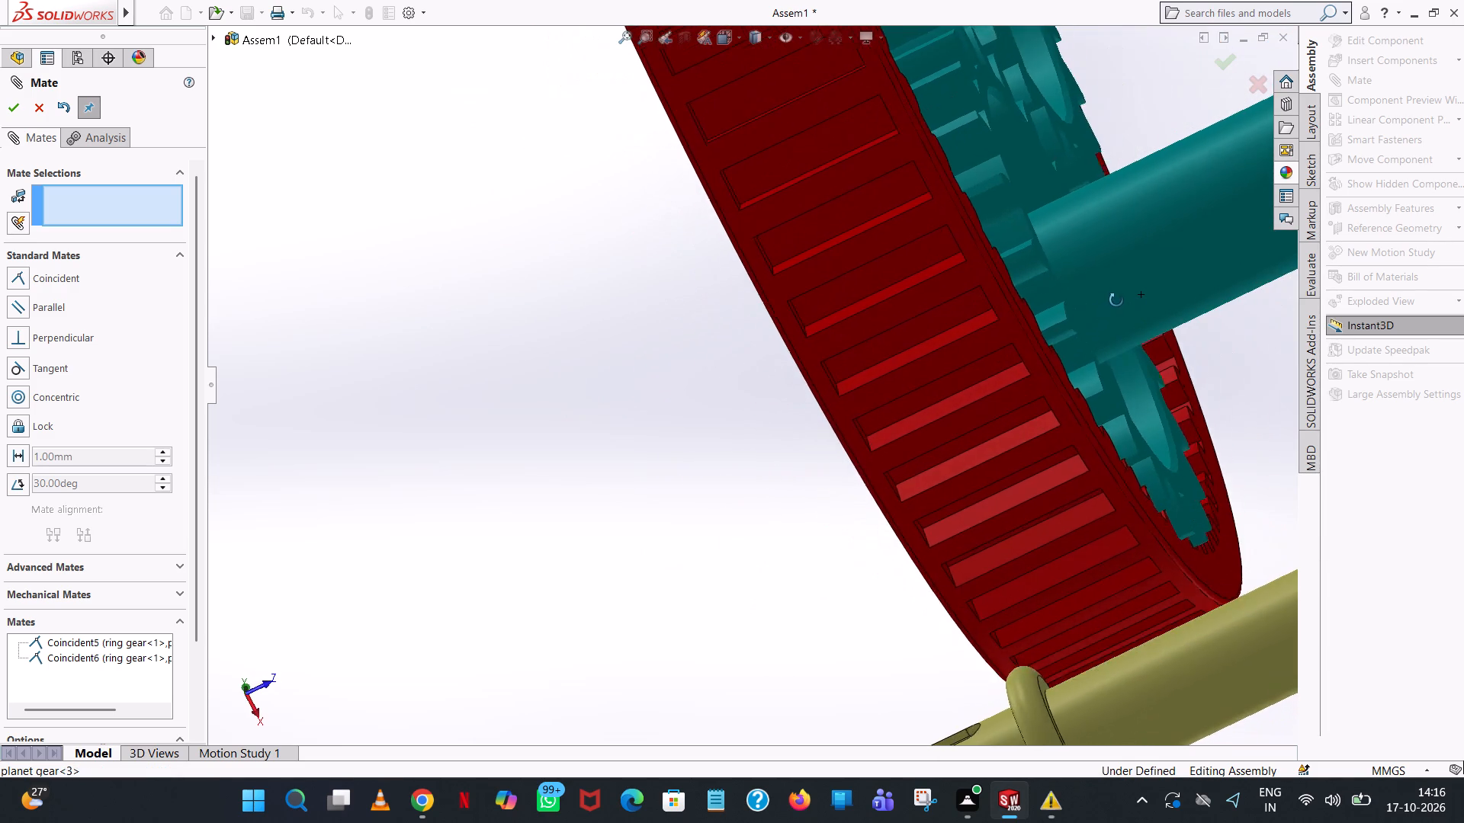
{"action": "middle_click_drag", "start_coordinate": [1116, 300], "coordinate": [1260, 189]}
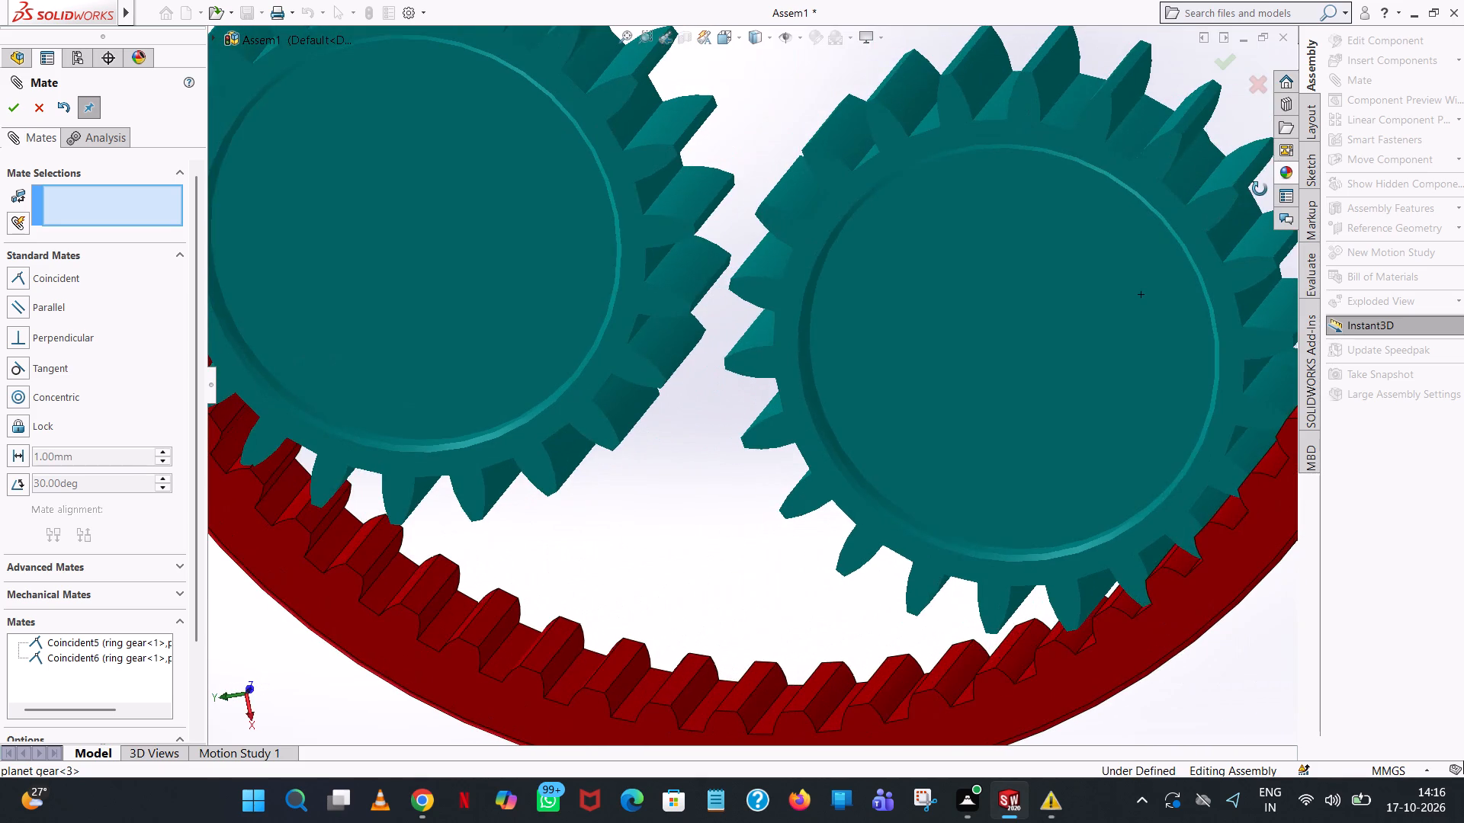
{"action": "middle_click_drag", "start_coordinate": [1260, 189], "coordinate": [1260, 189]}
{"action": "scroll", "coordinate": [1171, 245], "scroll_direction": "up", "scroll_amount": 2}
{"action": "middle_click_drag", "start_coordinate": [711, 397], "coordinate": [813, 379]}
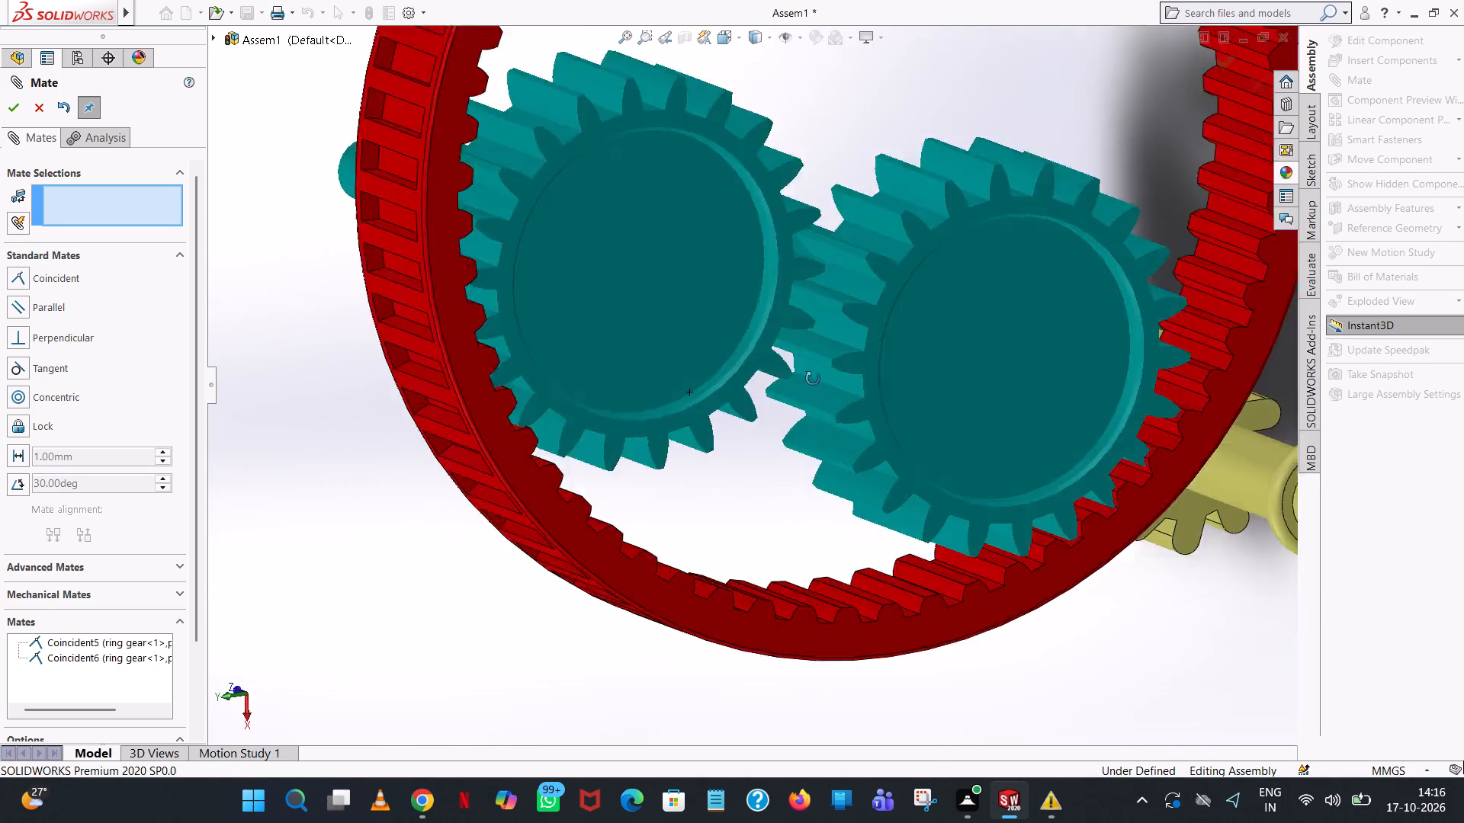
{"action": "middle_click_drag", "start_coordinate": [813, 379], "coordinate": [935, 409]}
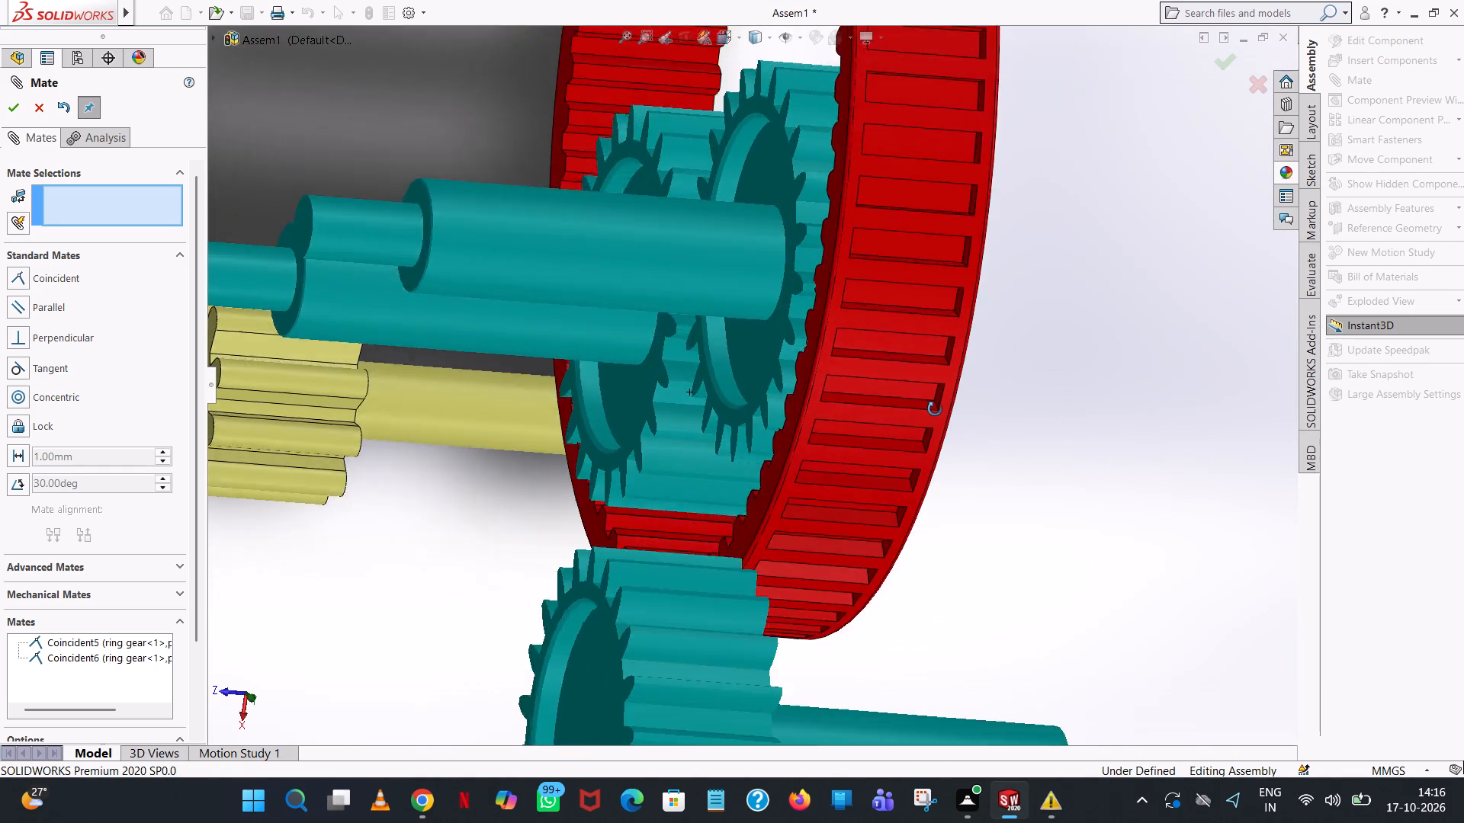
{"action": "middle_click_drag", "start_coordinate": [935, 409], "coordinate": [941, 432]}
{"action": "scroll", "coordinate": [939, 427], "scroll_direction": "up", "scroll_amount": 1}
{"action": "left_click_drag", "start_coordinate": [801, 279], "coordinate": [851, 276]}
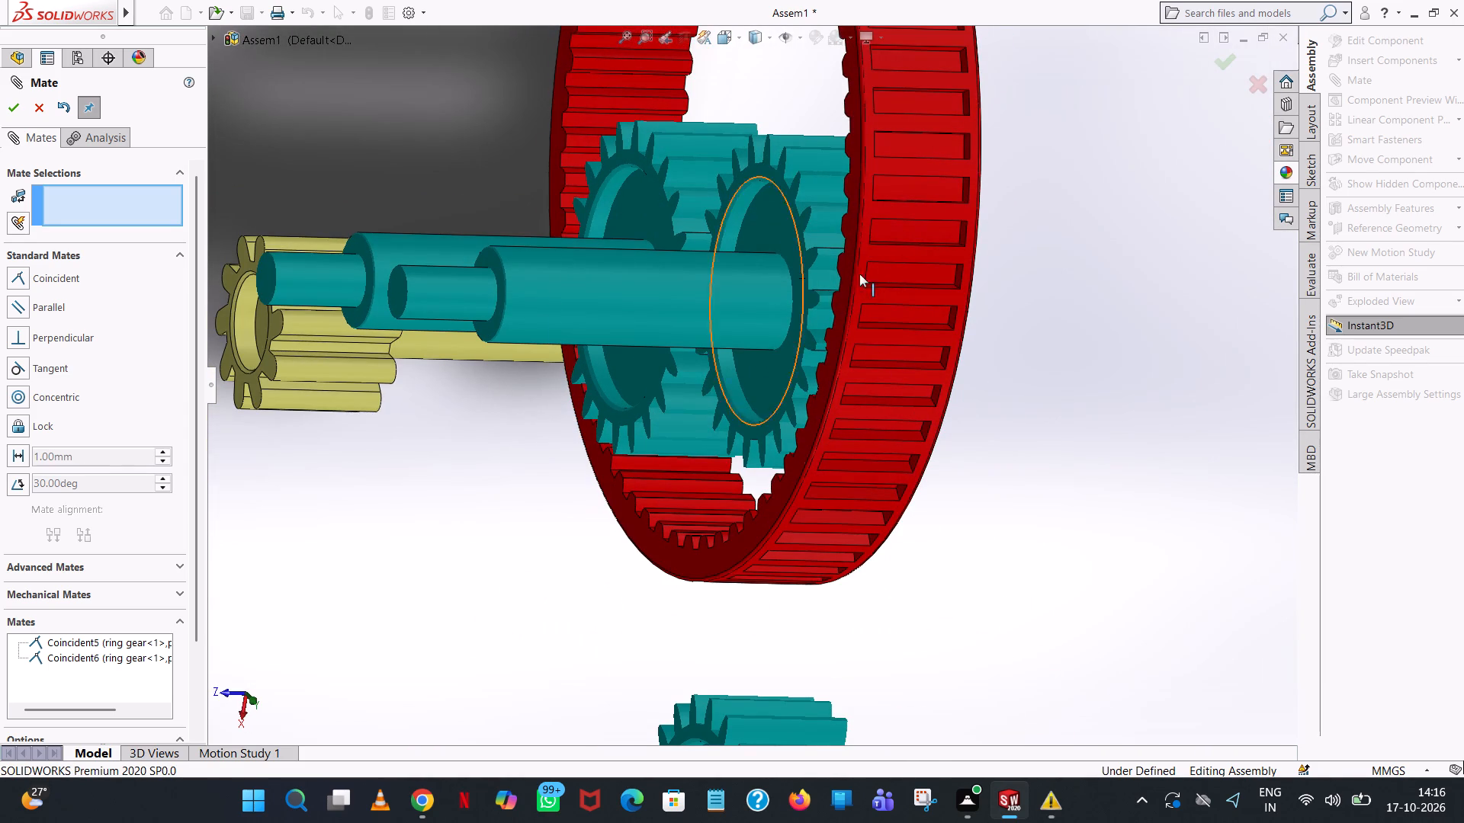
{"action": "middle_click_drag", "start_coordinate": [1023, 283], "coordinate": [871, 332]}
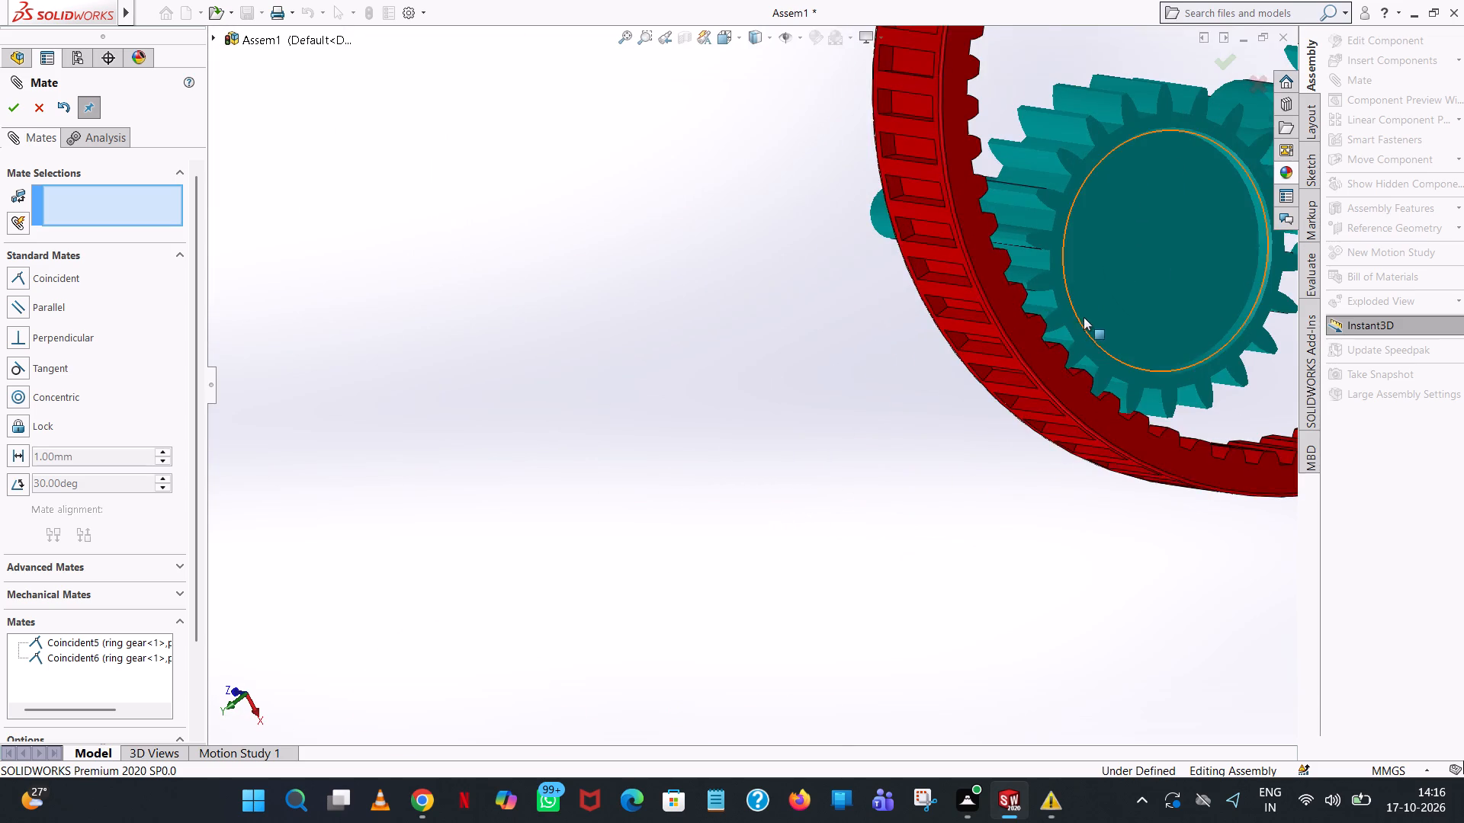
{"action": "scroll", "coordinate": [1084, 317], "scroll_direction": "up", "scroll_amount": 5}
{"action": "middle_click_drag", "start_coordinate": [1096, 258], "coordinate": [986, 342]}
{"action": "scroll", "coordinate": [996, 330], "scroll_direction": "down", "scroll_amount": 1}
{"action": "scroll", "coordinate": [1134, 244], "scroll_direction": "down", "scroll_amount": 6}
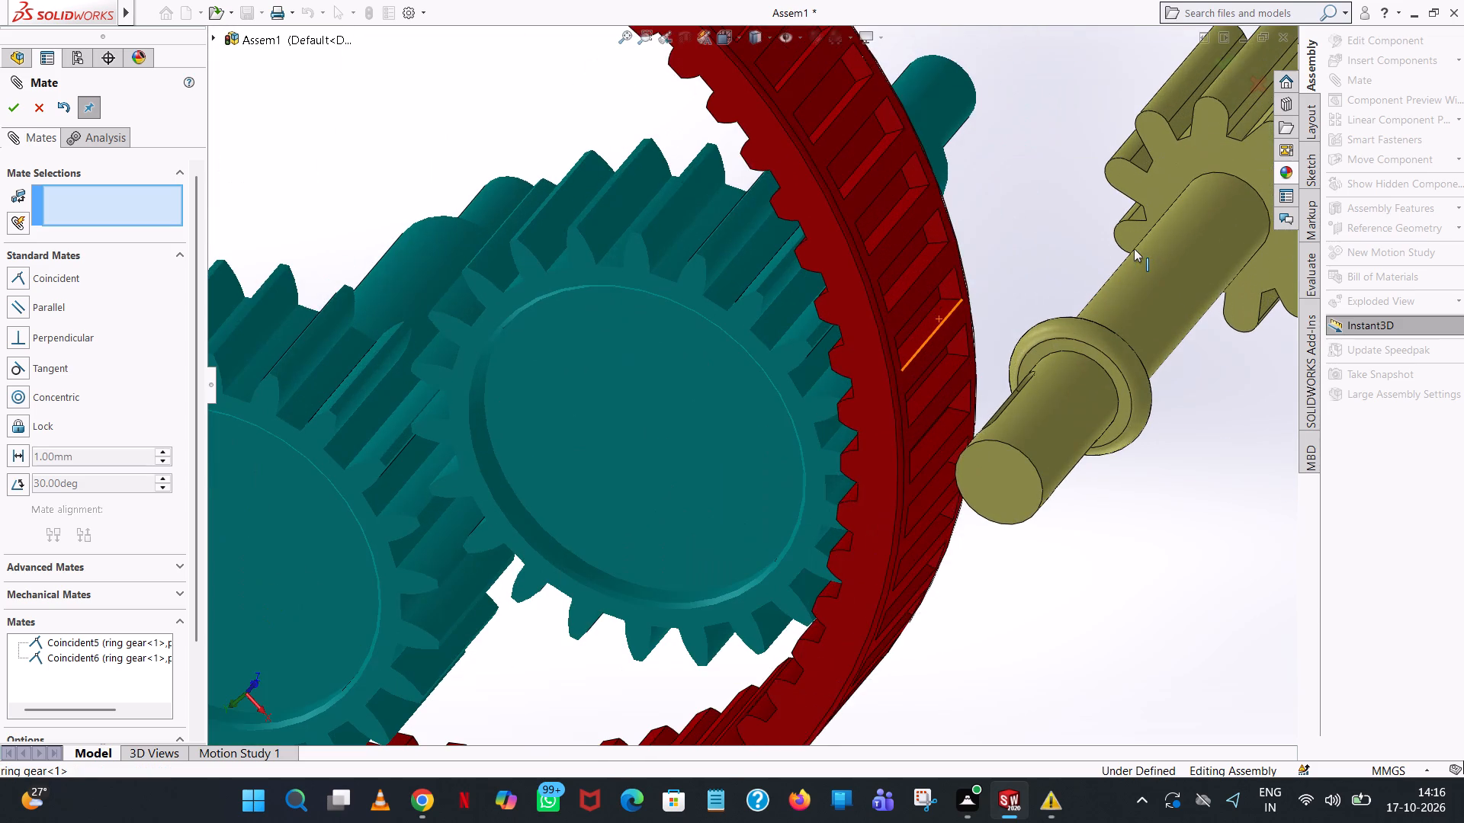
{"action": "scroll", "coordinate": [871, 355], "scroll_direction": "down", "scroll_amount": 3}
{"action": "scroll", "coordinate": [750, 437], "scroll_direction": "down", "scroll_amount": 2}
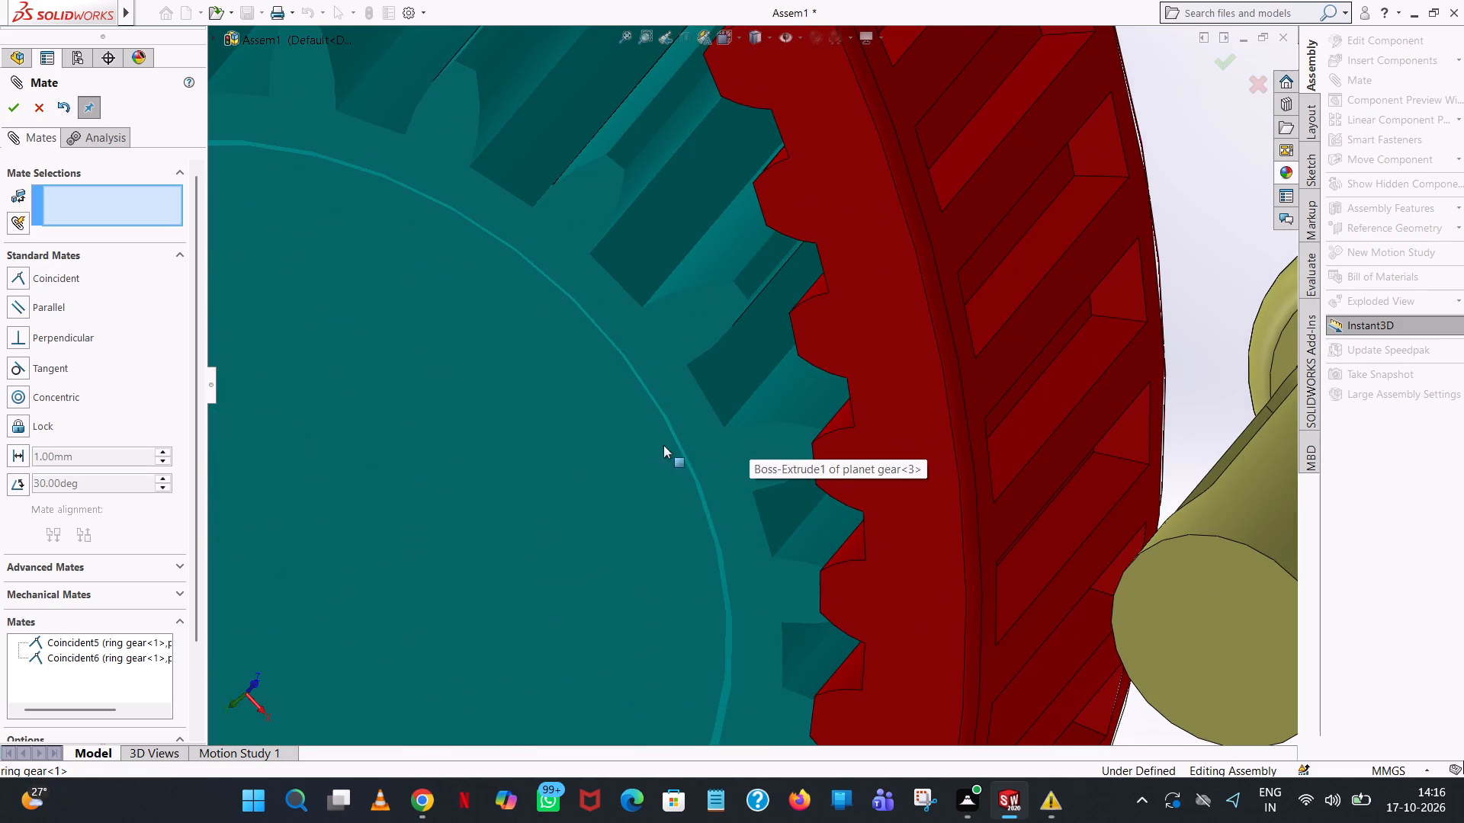
{"action": "scroll", "coordinate": [864, 482], "scroll_direction": "down", "scroll_amount": 1}
{"action": "scroll", "coordinate": [880, 483], "scroll_direction": "up", "scroll_amount": 8}
Shift planet gear<3> toward the ring gear so its teeth line up with the gaps between the ring's inner teeth.
{"action": "middle_click_drag", "start_coordinate": [793, 492], "coordinate": [822, 454]}
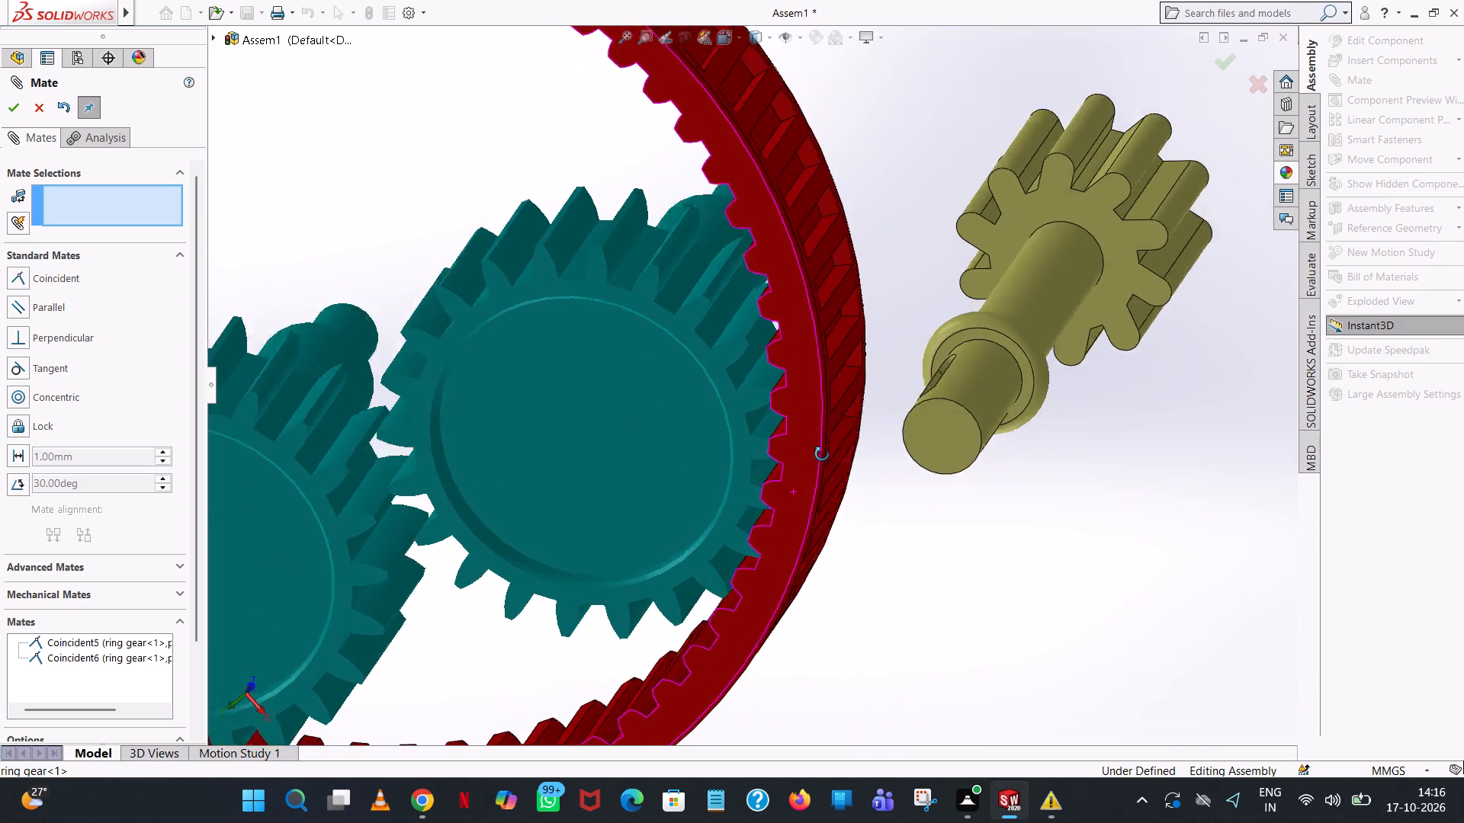
{"action": "middle_click_drag", "start_coordinate": [822, 454], "coordinate": [846, 393]}
{"action": "scroll", "coordinate": [825, 431], "scroll_direction": "down", "scroll_amount": 5}
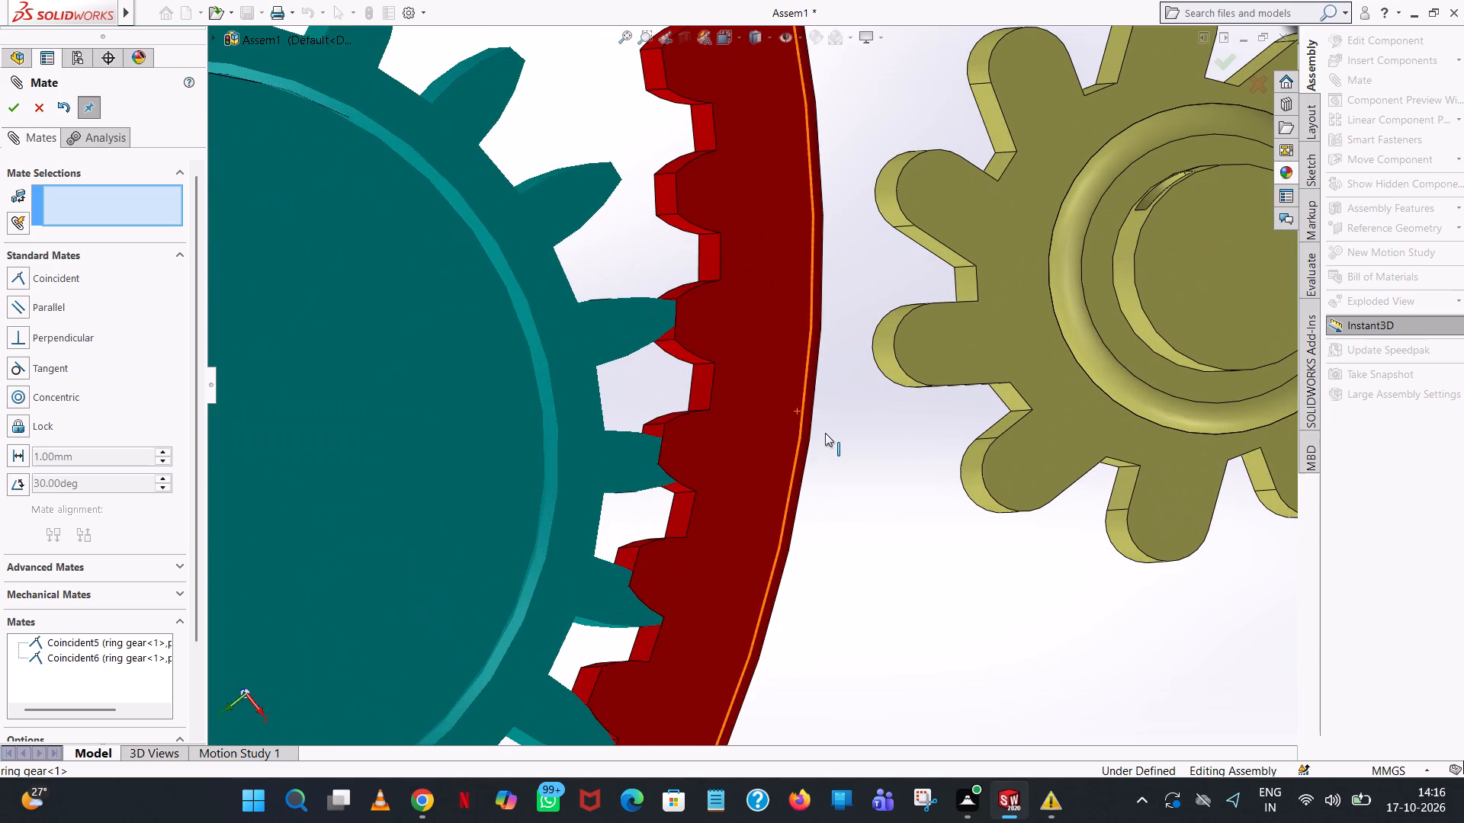
{"action": "left_click_drag", "start_coordinate": [576, 412], "coordinate": [578, 435]}
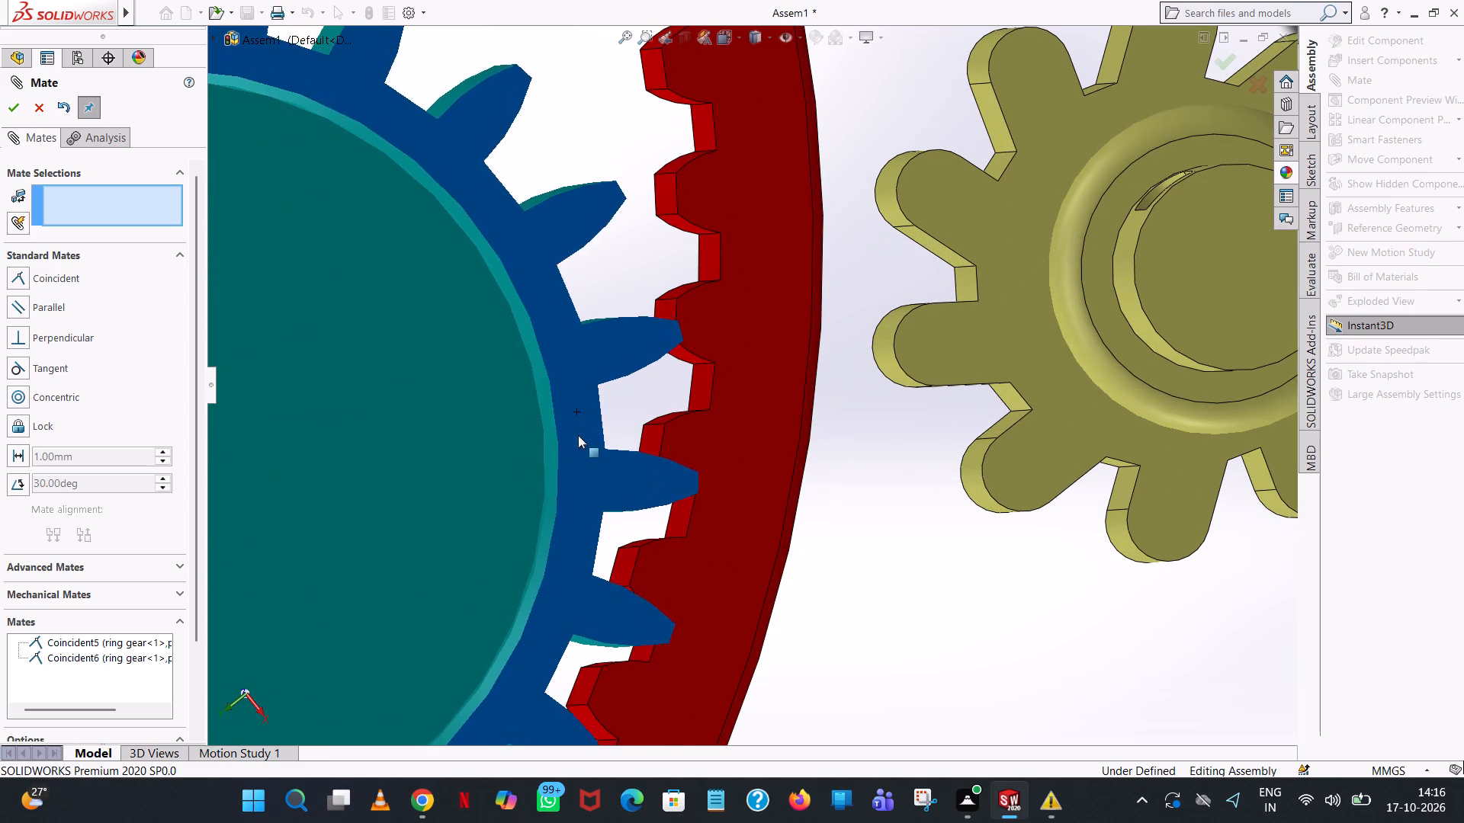
{"action": "left_click_drag", "start_coordinate": [578, 435], "coordinate": [599, 469]}
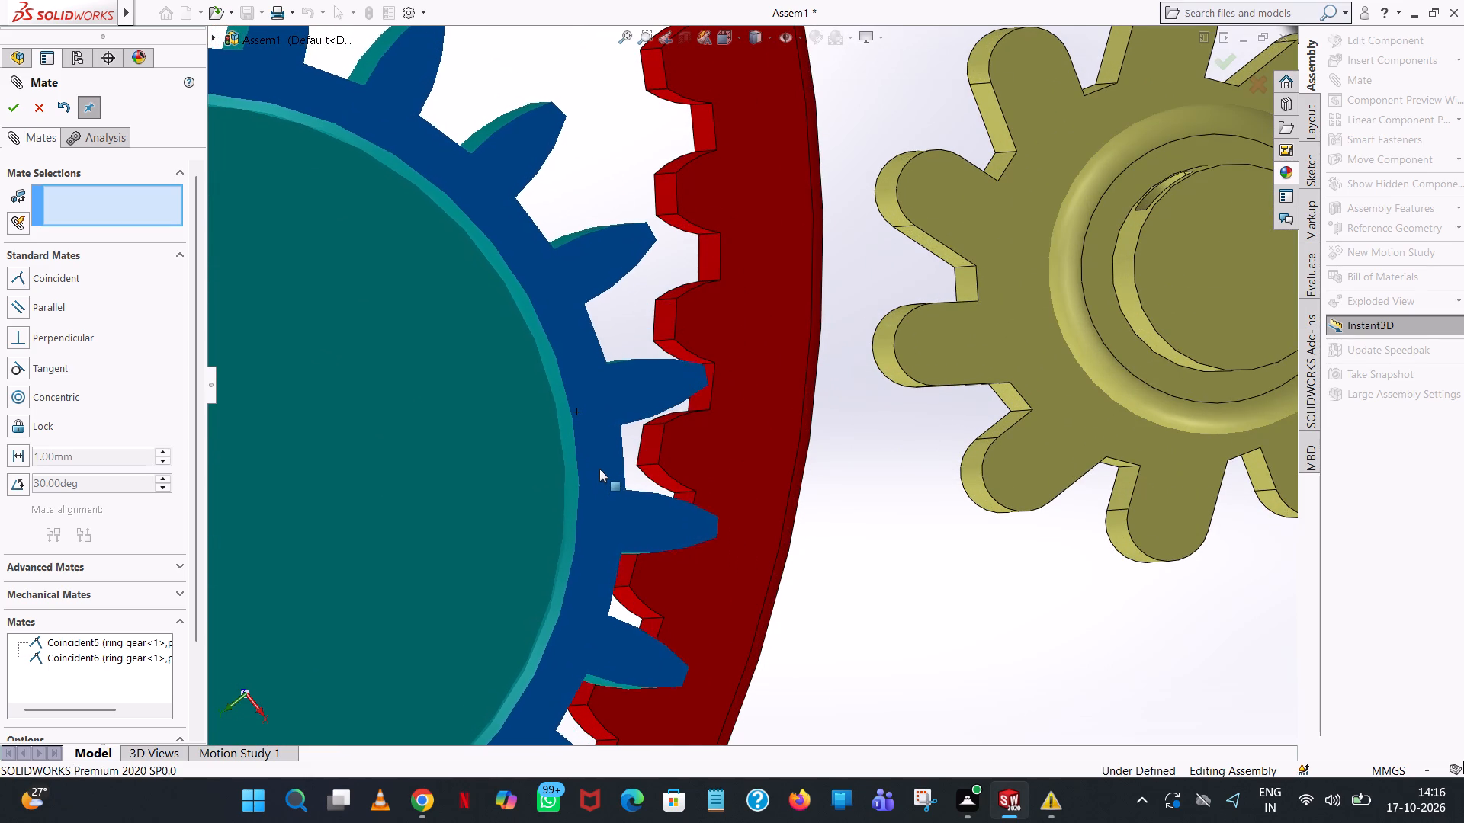
{"action": "left_click_drag", "start_coordinate": [599, 469], "coordinate": [592, 466]}
{"action": "middle_click_drag", "start_coordinate": [749, 591], "coordinate": [721, 574]}
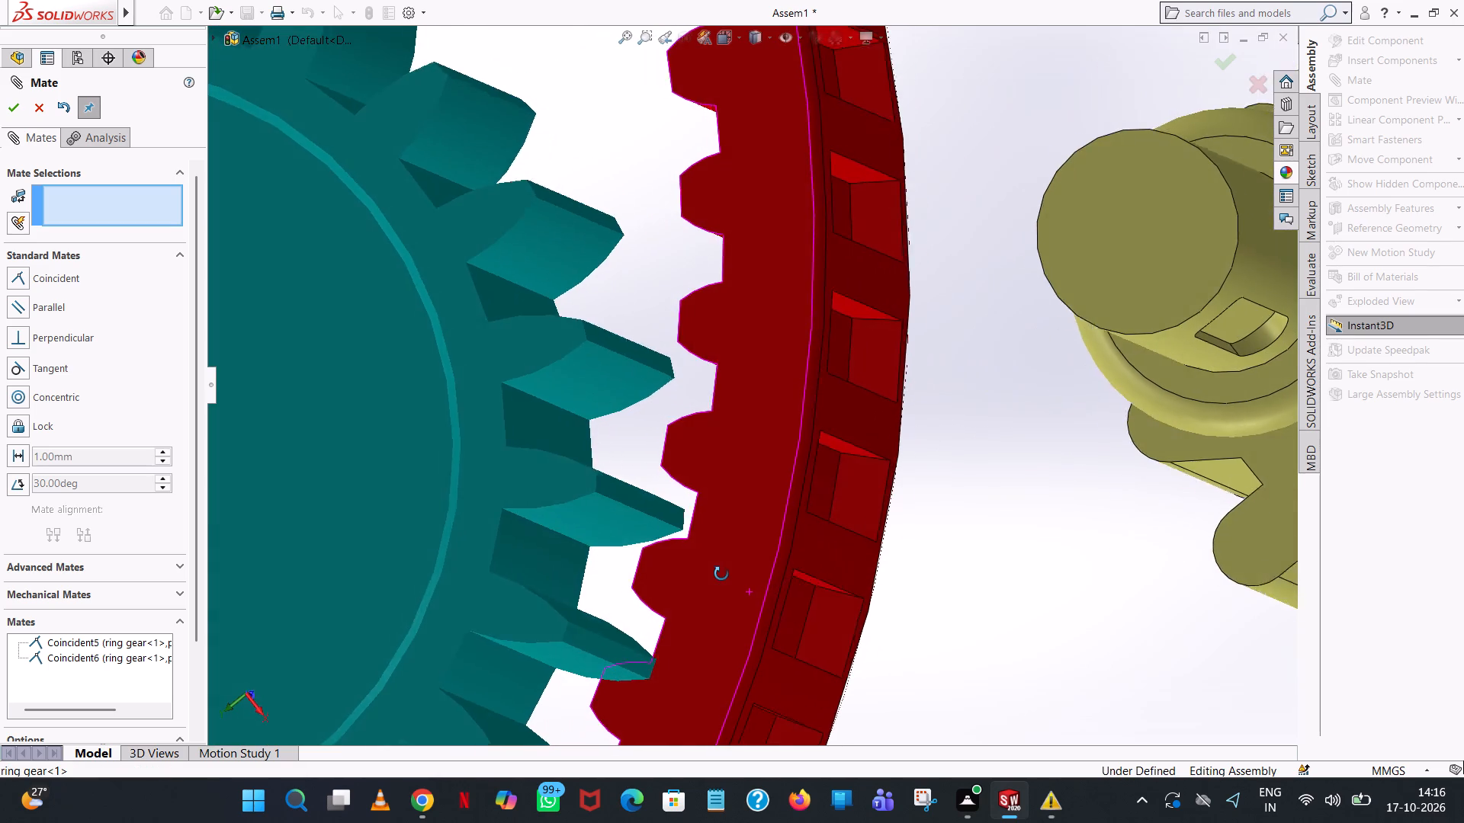
{"action": "middle_click_drag", "start_coordinate": [721, 574], "coordinate": [736, 586]}
{"action": "left_click_drag", "start_coordinate": [547, 551], "coordinate": [570, 542]}
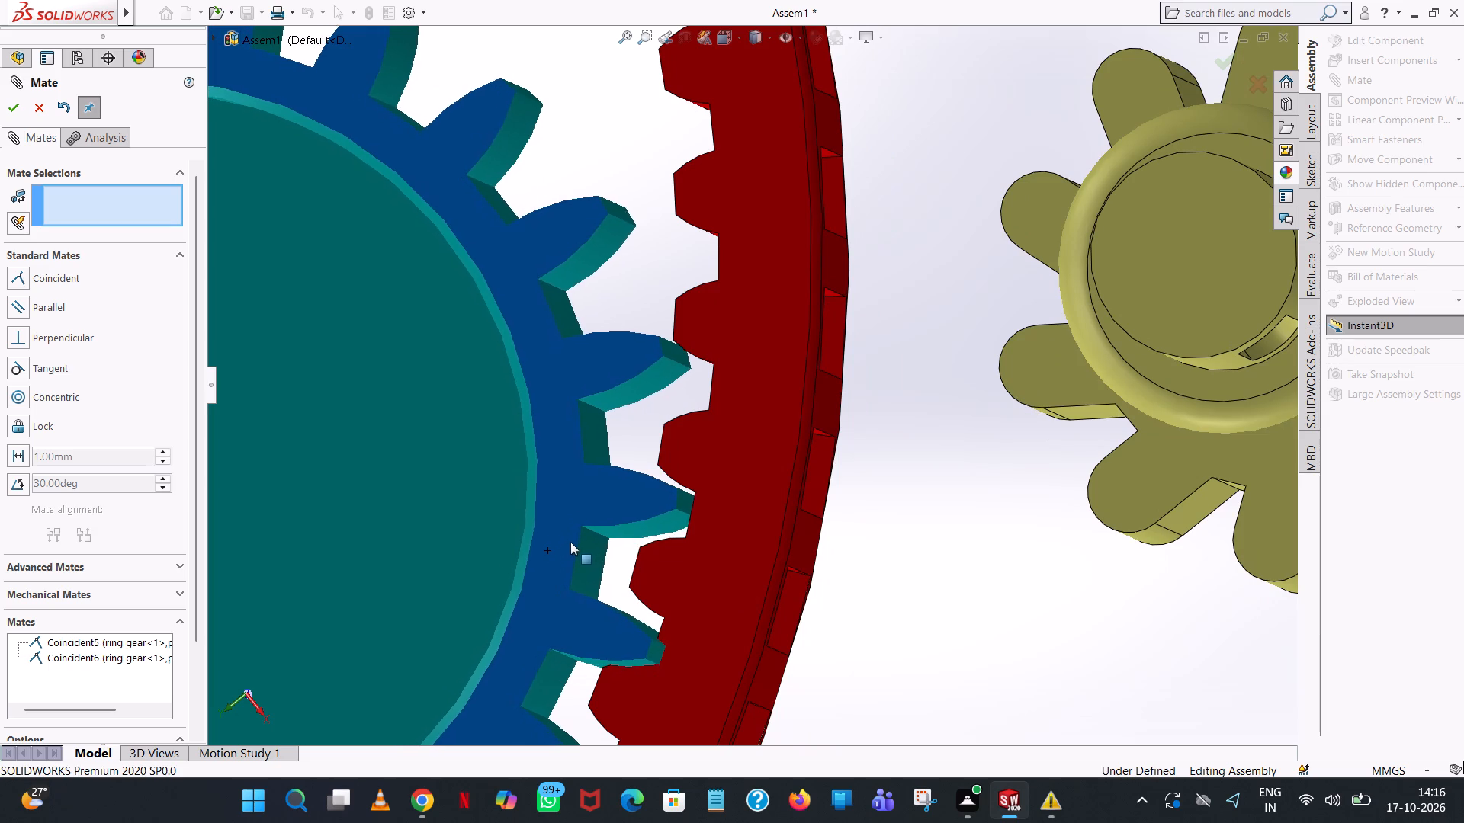
{"action": "left_click_drag", "start_coordinate": [570, 542], "coordinate": [571, 542]}
{"action": "scroll", "coordinate": [653, 537], "scroll_direction": "down", "scroll_amount": 3}
{"action": "scroll", "coordinate": [653, 537], "scroll_direction": "up", "scroll_amount": 8}
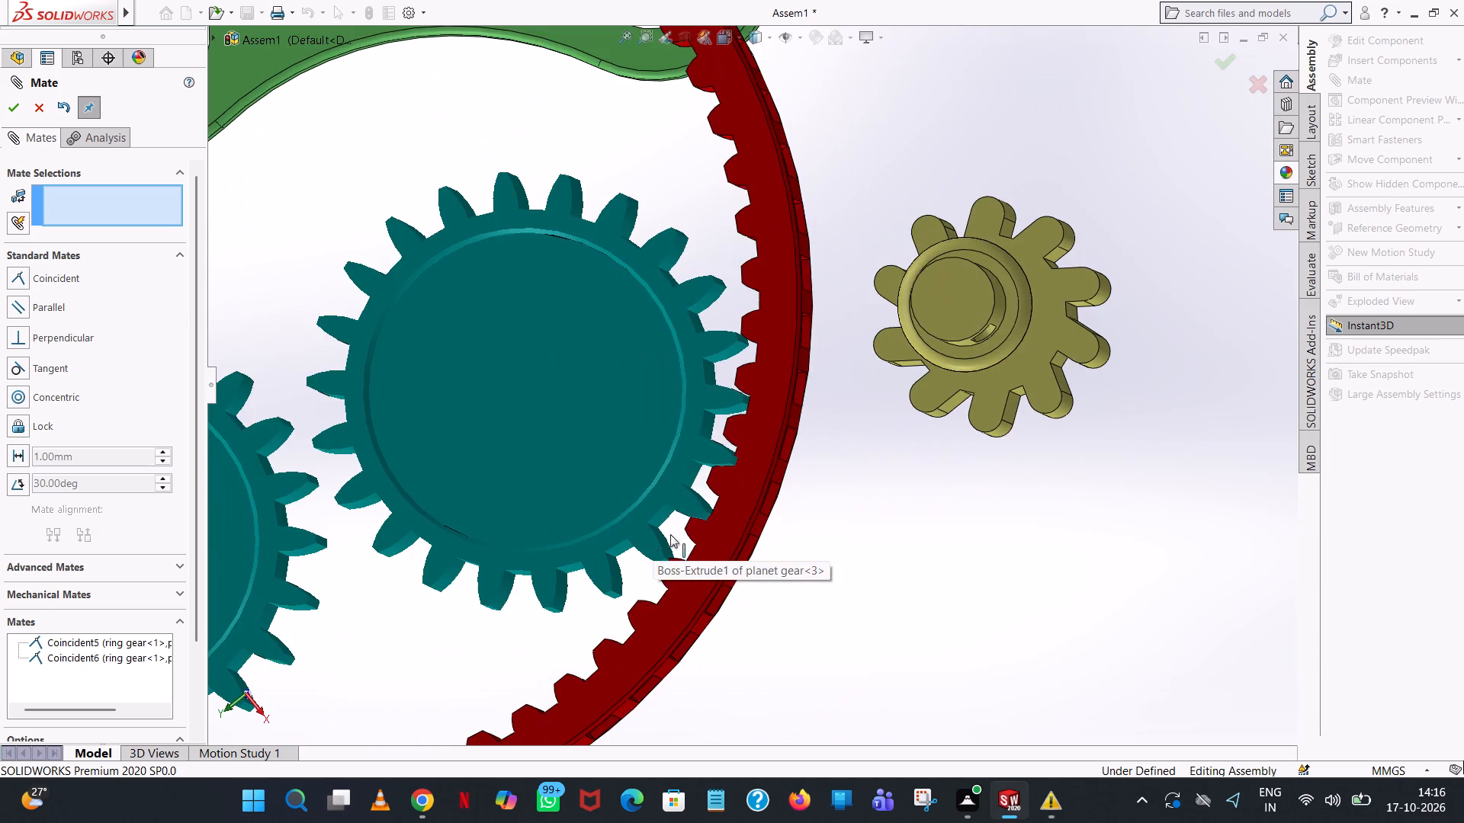
Slide planet gear<3> along its axis deeper into the ring gear, toward its shaft end.
{"action": "middle_click_drag", "start_coordinate": [836, 509], "coordinate": [730, 661]}
{"action": "scroll", "coordinate": [730, 661], "scroll_direction": "up", "scroll_amount": 1}
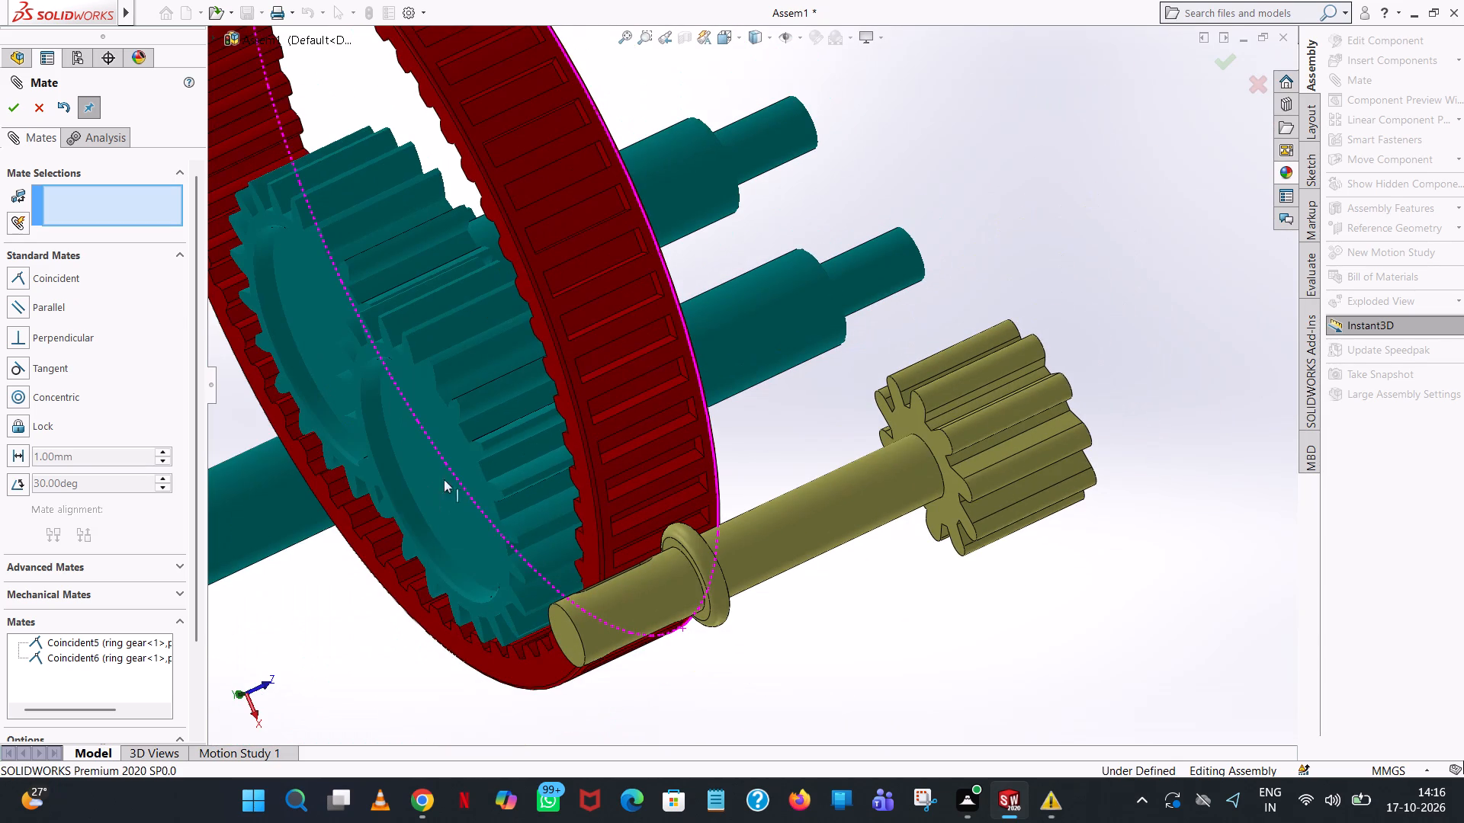
{"action": "left_click_drag", "start_coordinate": [469, 468], "coordinate": [527, 453]}
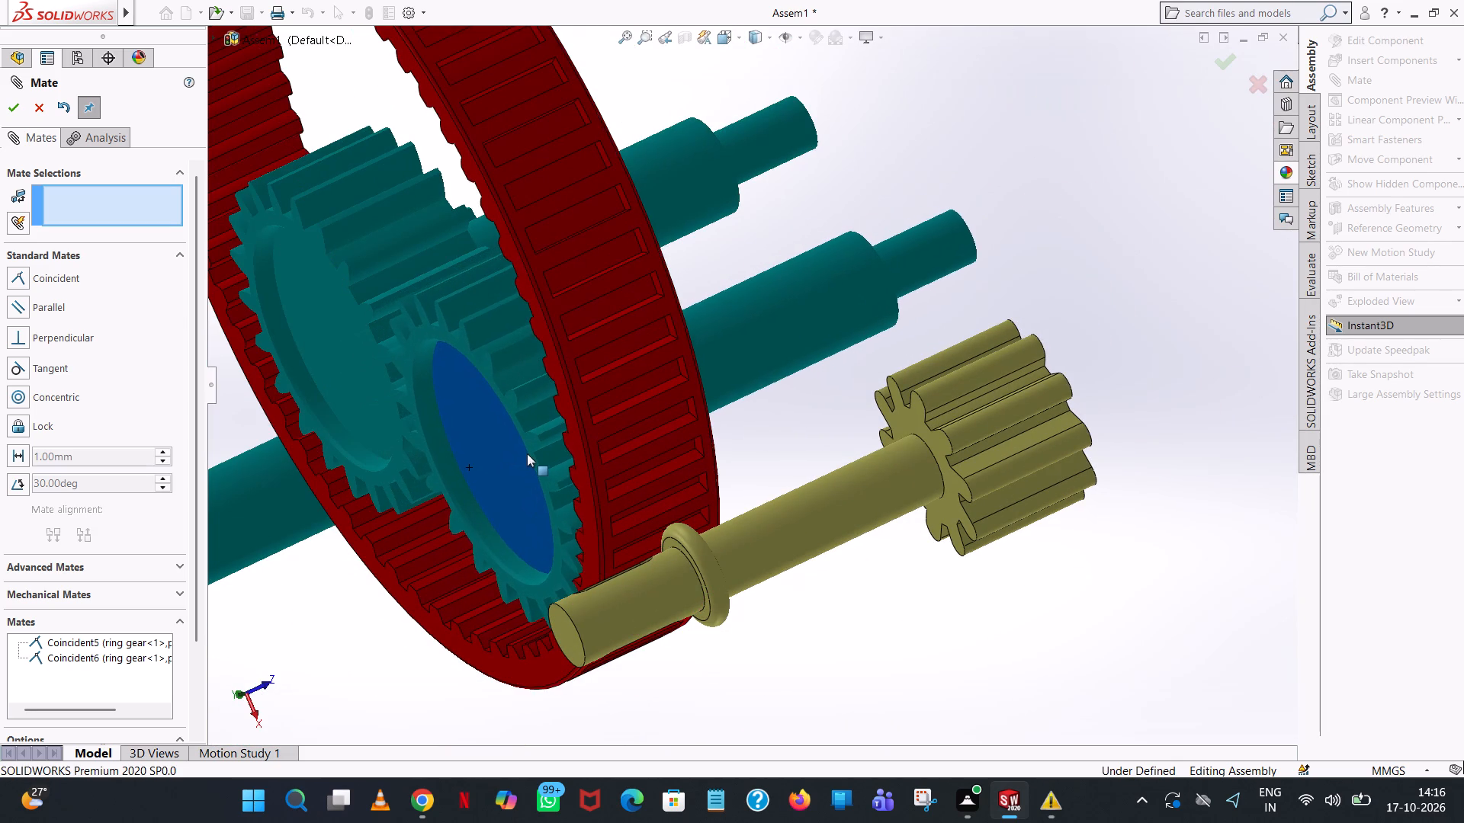
{"action": "left_click_drag", "start_coordinate": [527, 453], "coordinate": [541, 447]}
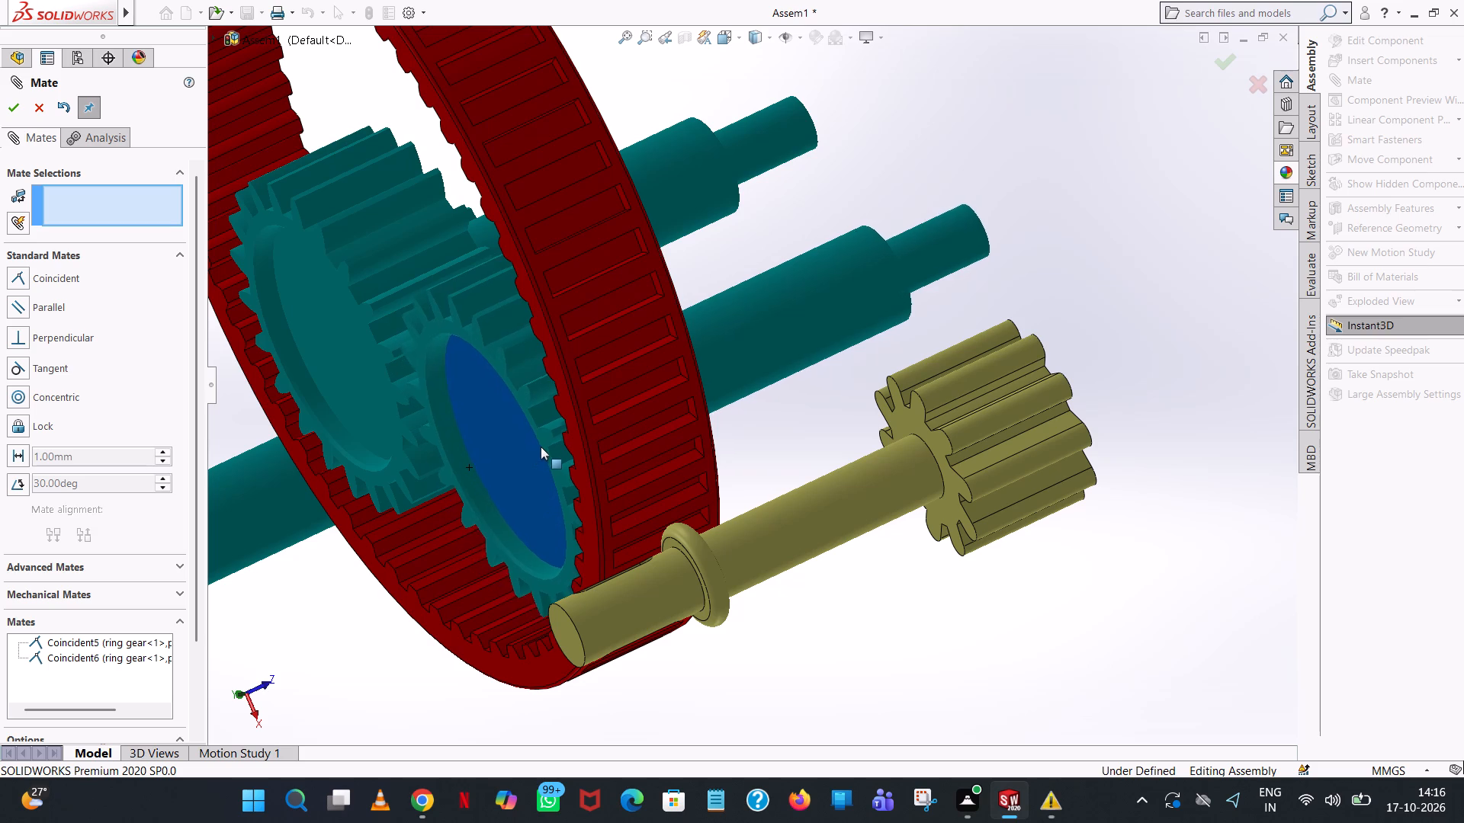
{"action": "left_click_drag", "start_coordinate": [541, 447], "coordinate": [557, 442]}
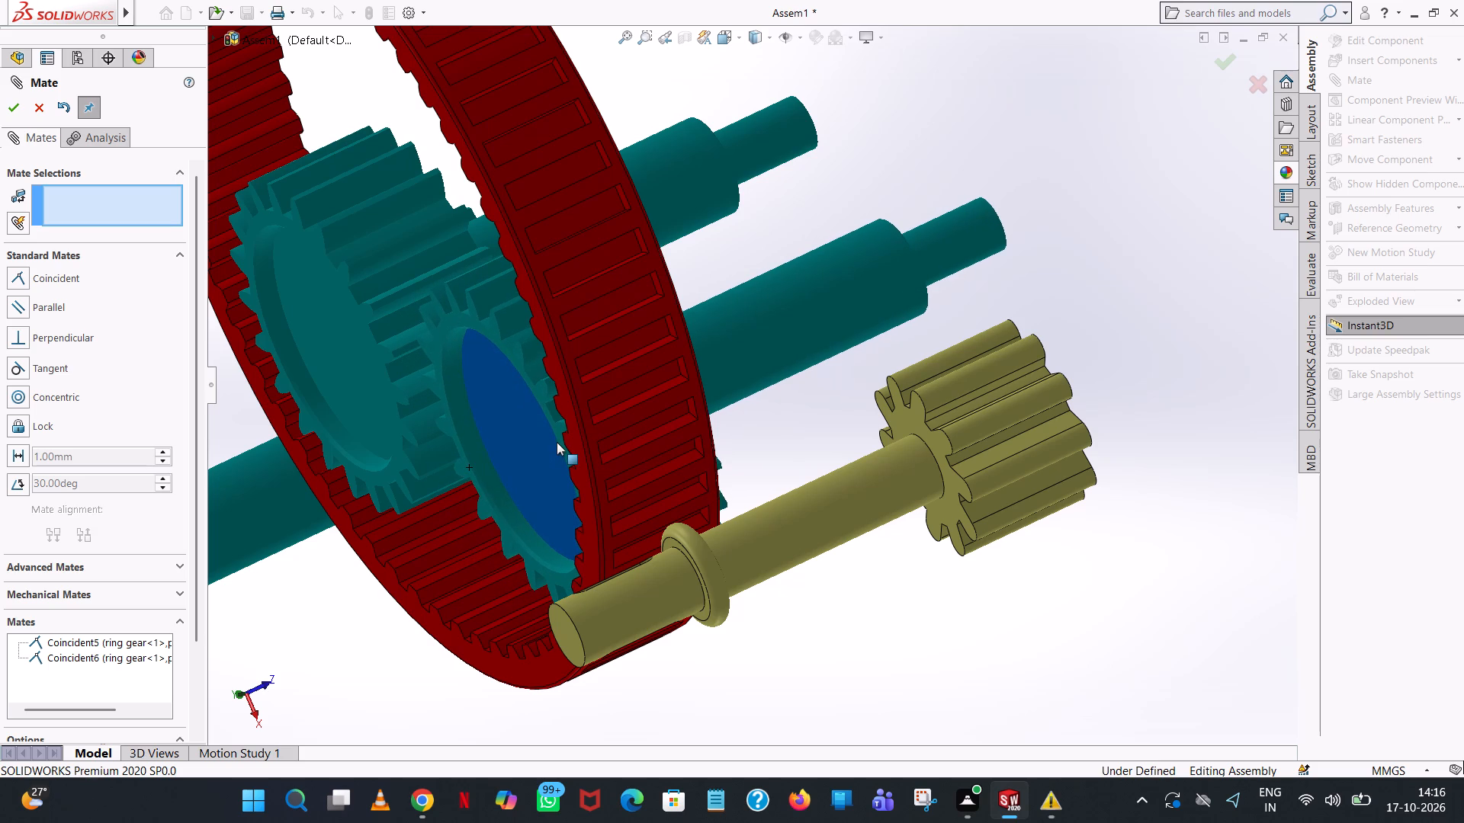
{"action": "left_click_drag", "start_coordinate": [557, 442], "coordinate": [555, 442]}
Move planet gear<3> along the ring gear's inner side and outward until its teeth meet the ring's inner teeth.
{"action": "middle_click_drag", "start_coordinate": [795, 426], "coordinate": [884, 379]}
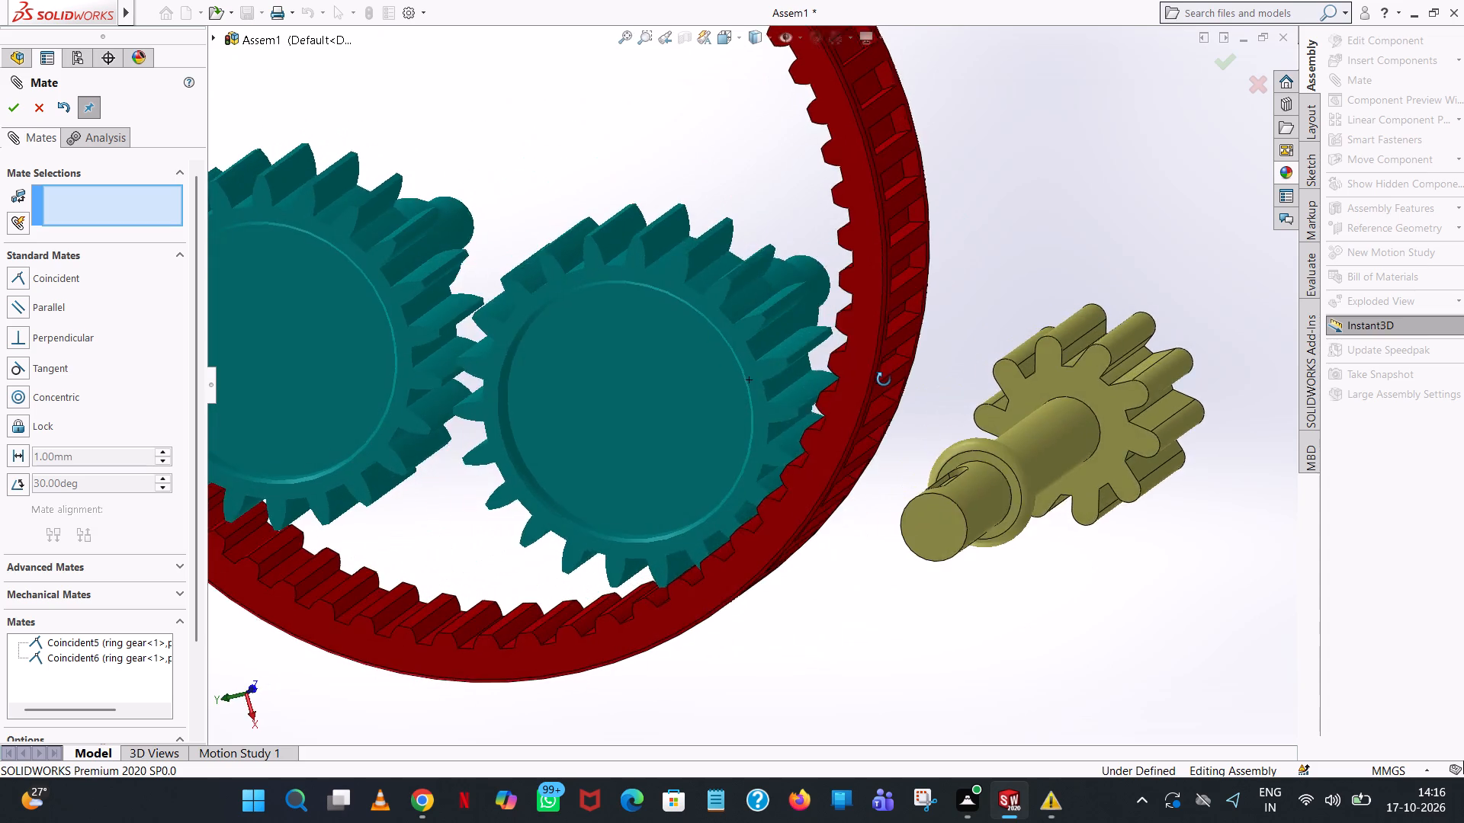
{"action": "middle_click_drag", "start_coordinate": [884, 379], "coordinate": [929, 340]}
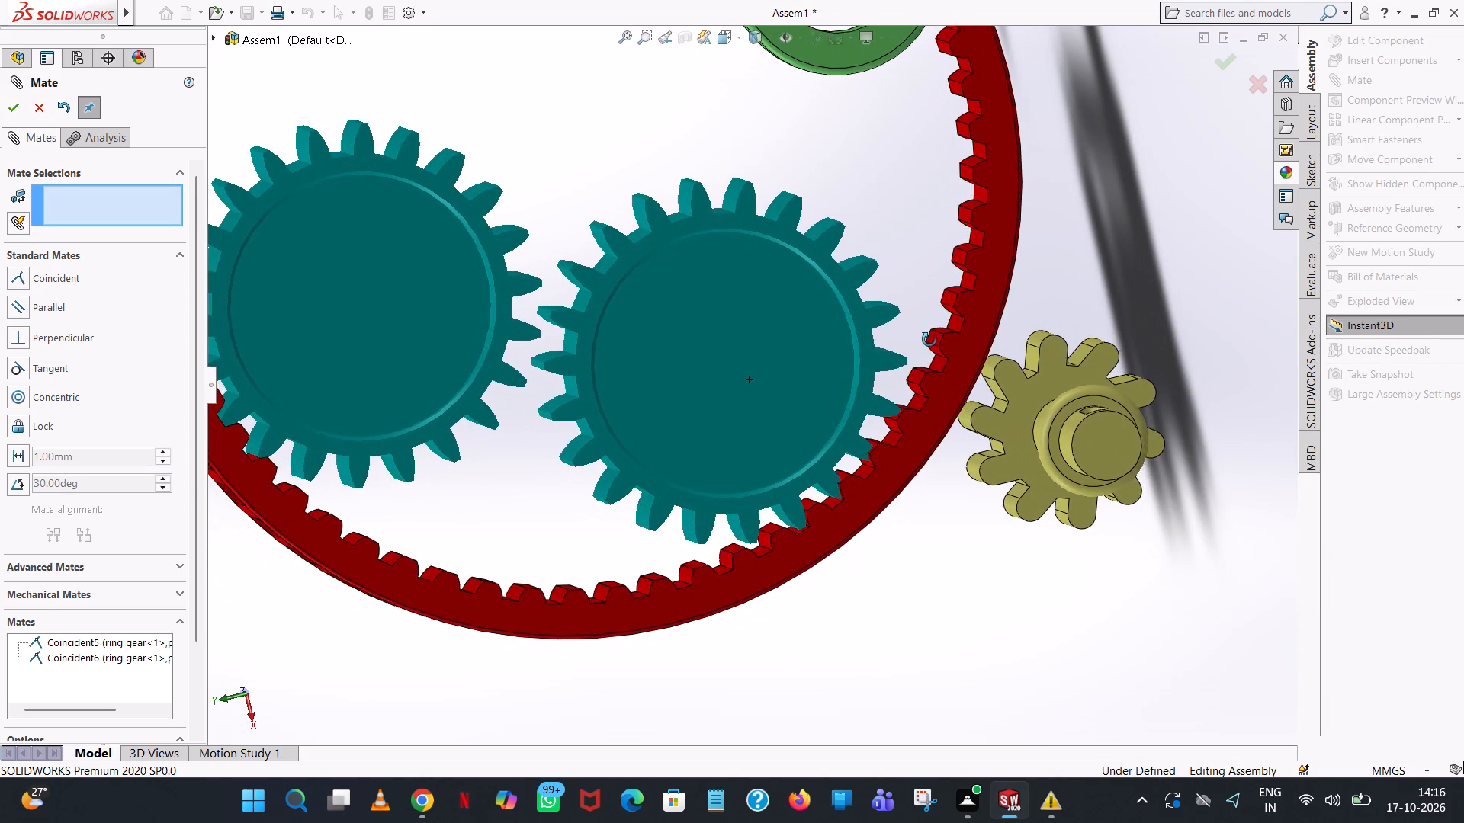
{"action": "middle_click_drag", "start_coordinate": [929, 340], "coordinate": [928, 340]}
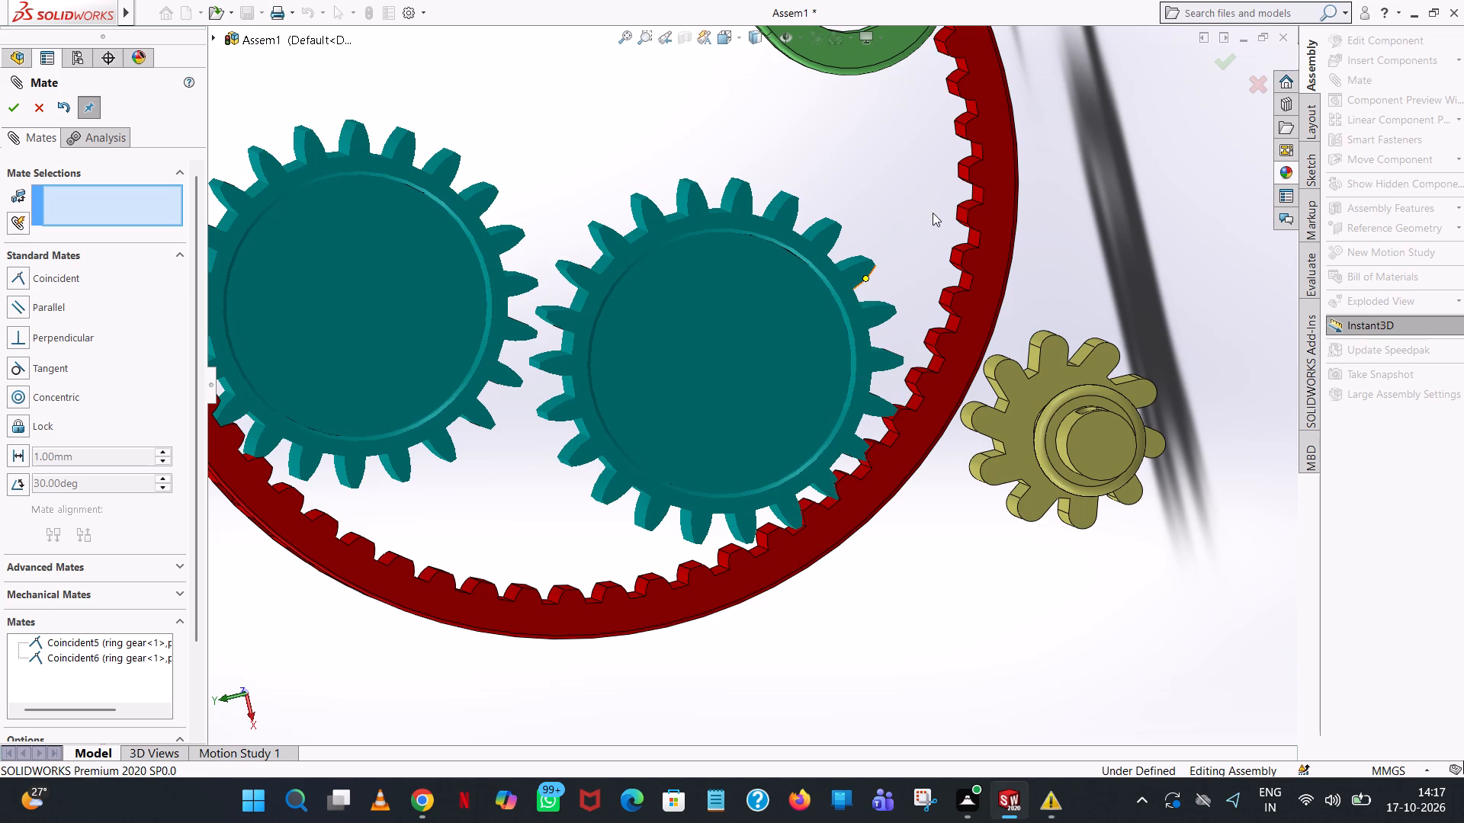
{"action": "scroll", "coordinate": [910, 249], "scroll_direction": "down", "scroll_amount": 1}
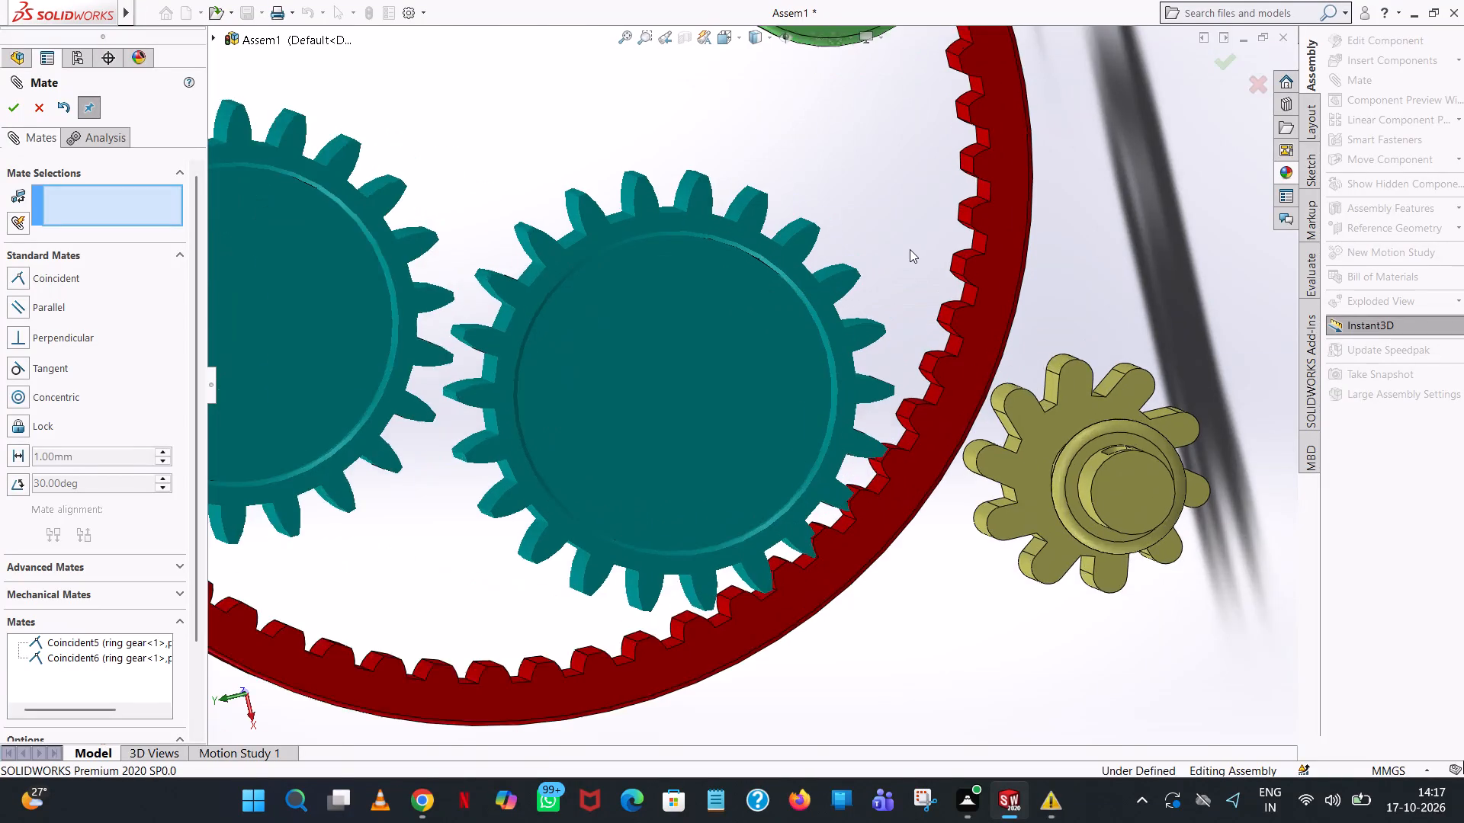
{"action": "scroll", "coordinate": [910, 249], "scroll_direction": "down", "scroll_amount": 2}
{"action": "middle_click_drag", "start_coordinate": [891, 343], "coordinate": [866, 373]}
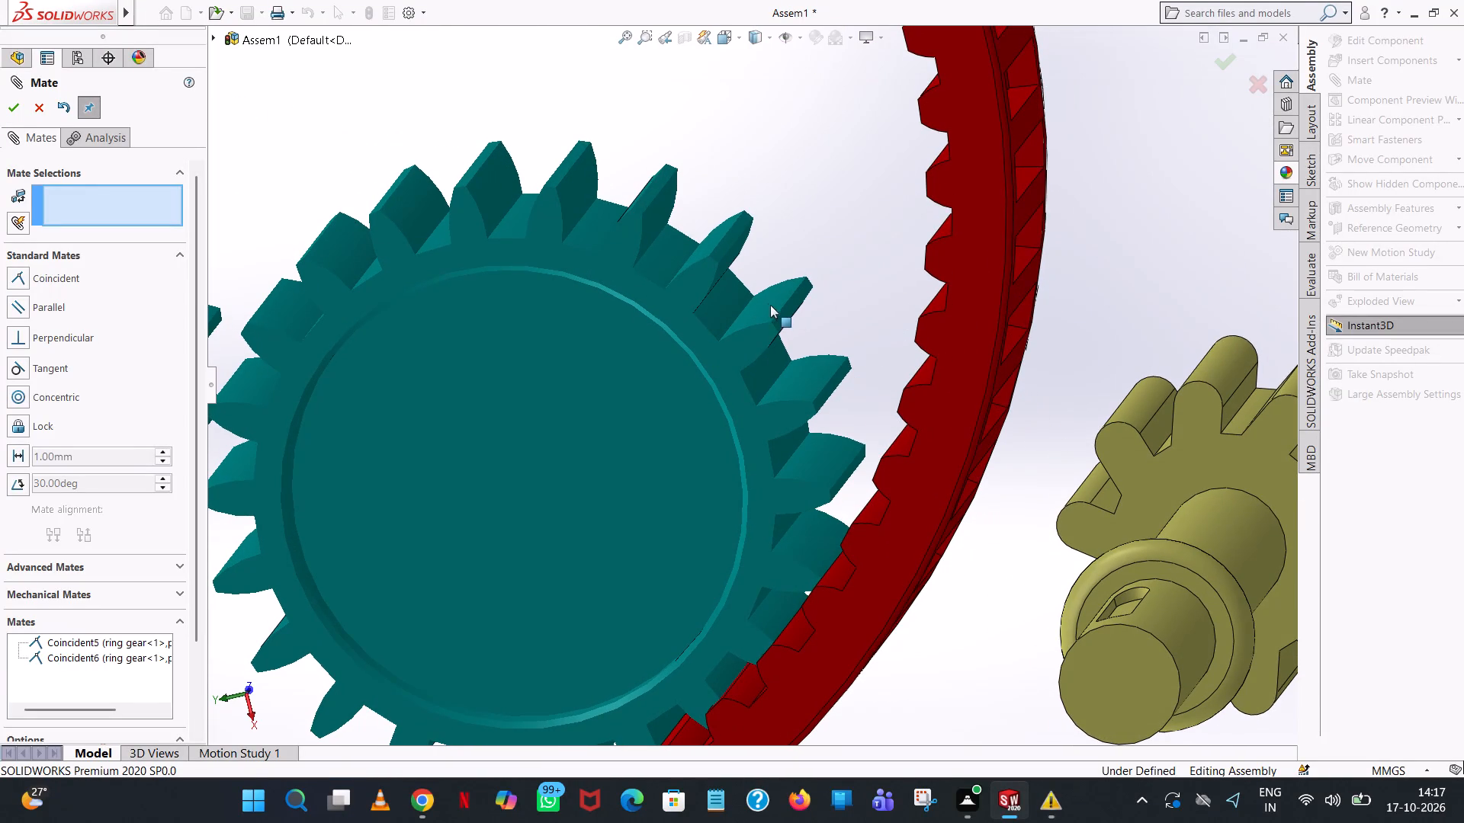
{"action": "left_click_drag", "start_coordinate": [765, 301], "coordinate": [965, 344]}
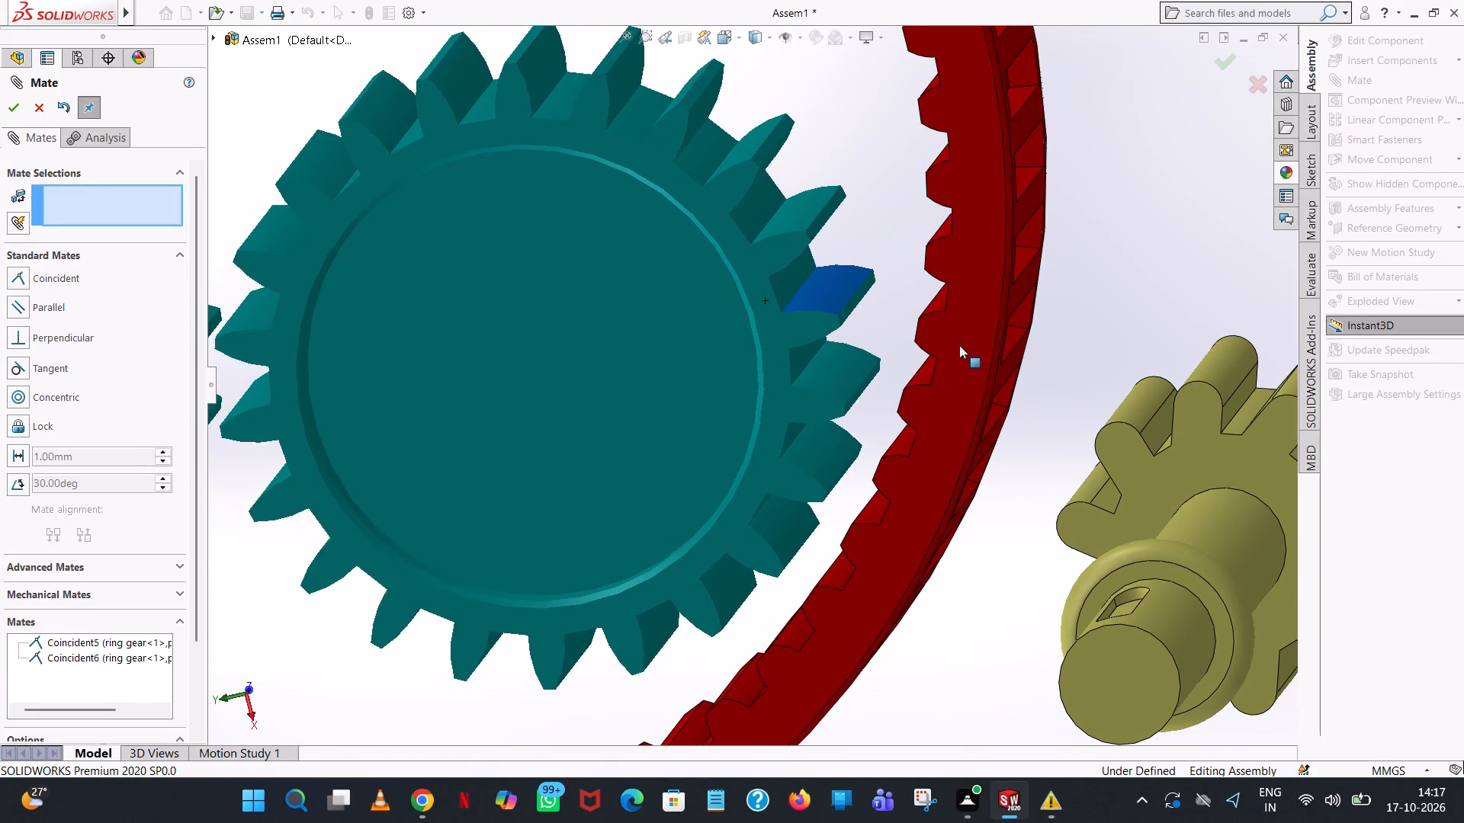
{"action": "left_click_drag", "start_coordinate": [965, 344], "coordinate": [1038, 383]}
{"action": "left_click_drag", "start_coordinate": [799, 292], "coordinate": [804, 295]}
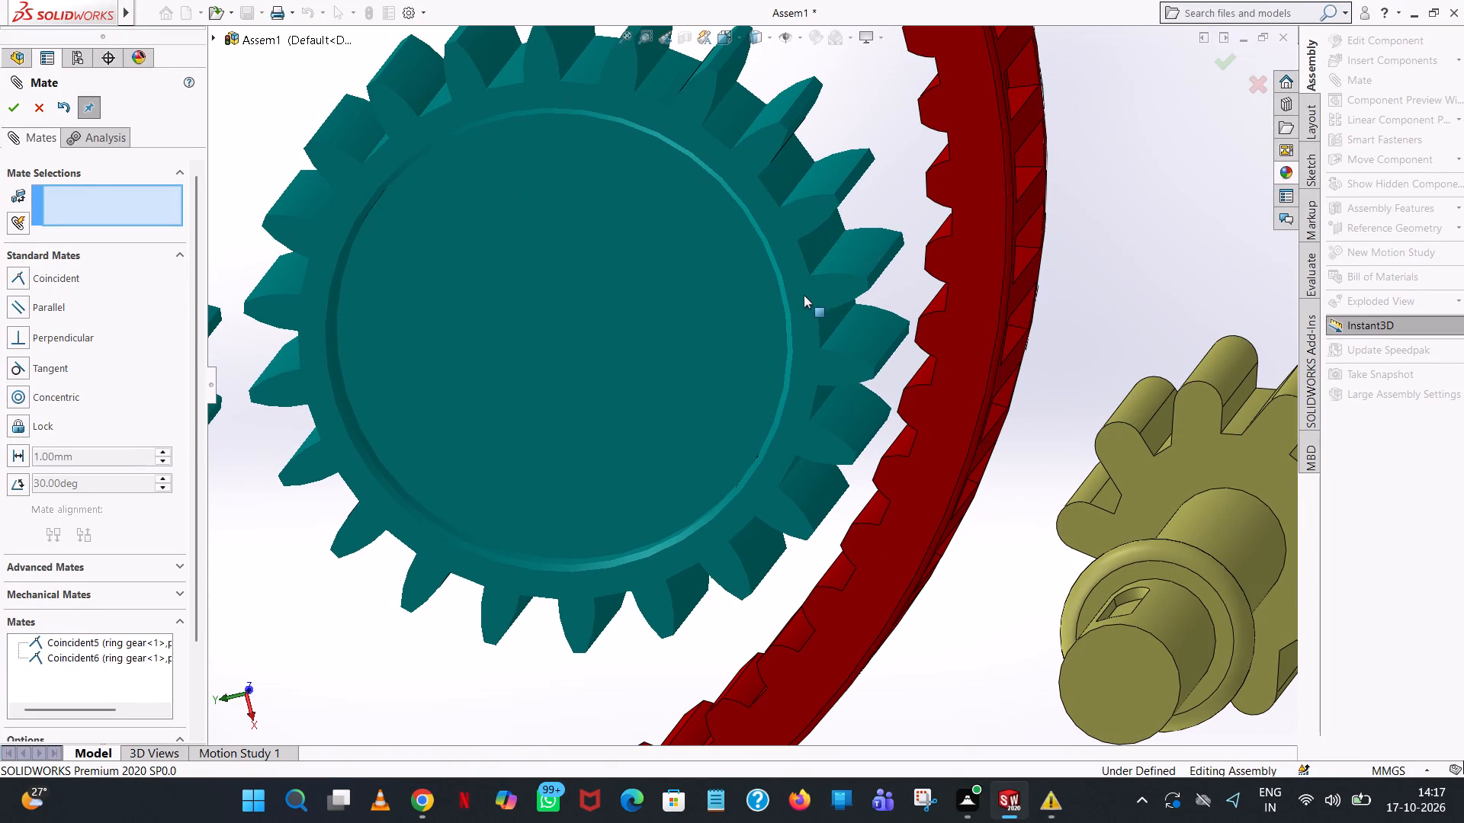
{"action": "left_click_drag", "start_coordinate": [804, 295], "coordinate": [982, 334]}
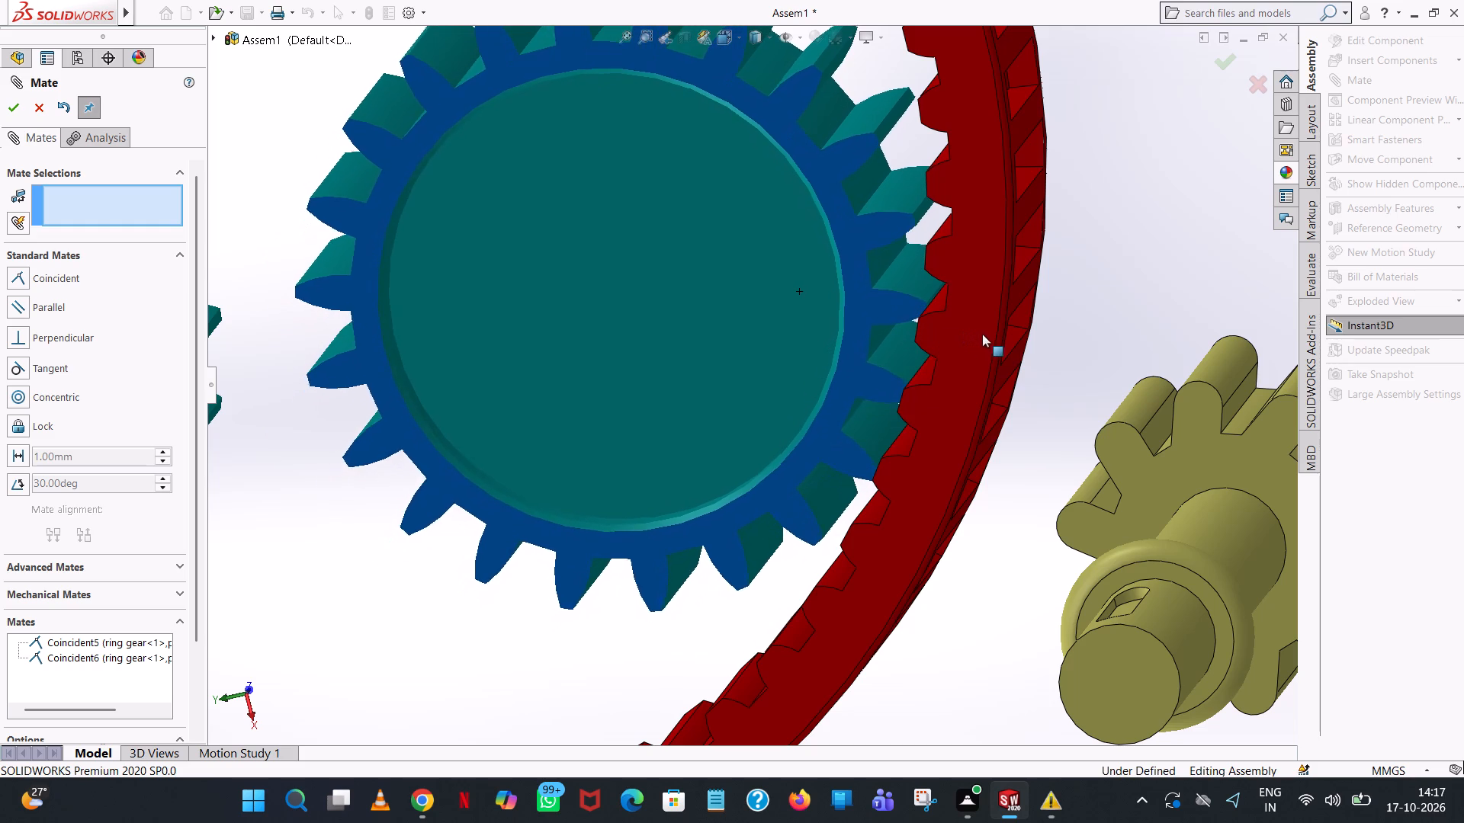
{"action": "left_click_drag", "start_coordinate": [982, 334], "coordinate": [983, 334]}
Slide planet gear<3> back along its axis into the ring gear, beside the other planet gear.
{"action": "scroll", "coordinate": [974, 332], "scroll_direction": "up", "scroll_amount": 4}
{"action": "middle_click_drag", "start_coordinate": [884, 273], "coordinate": [974, 280]}
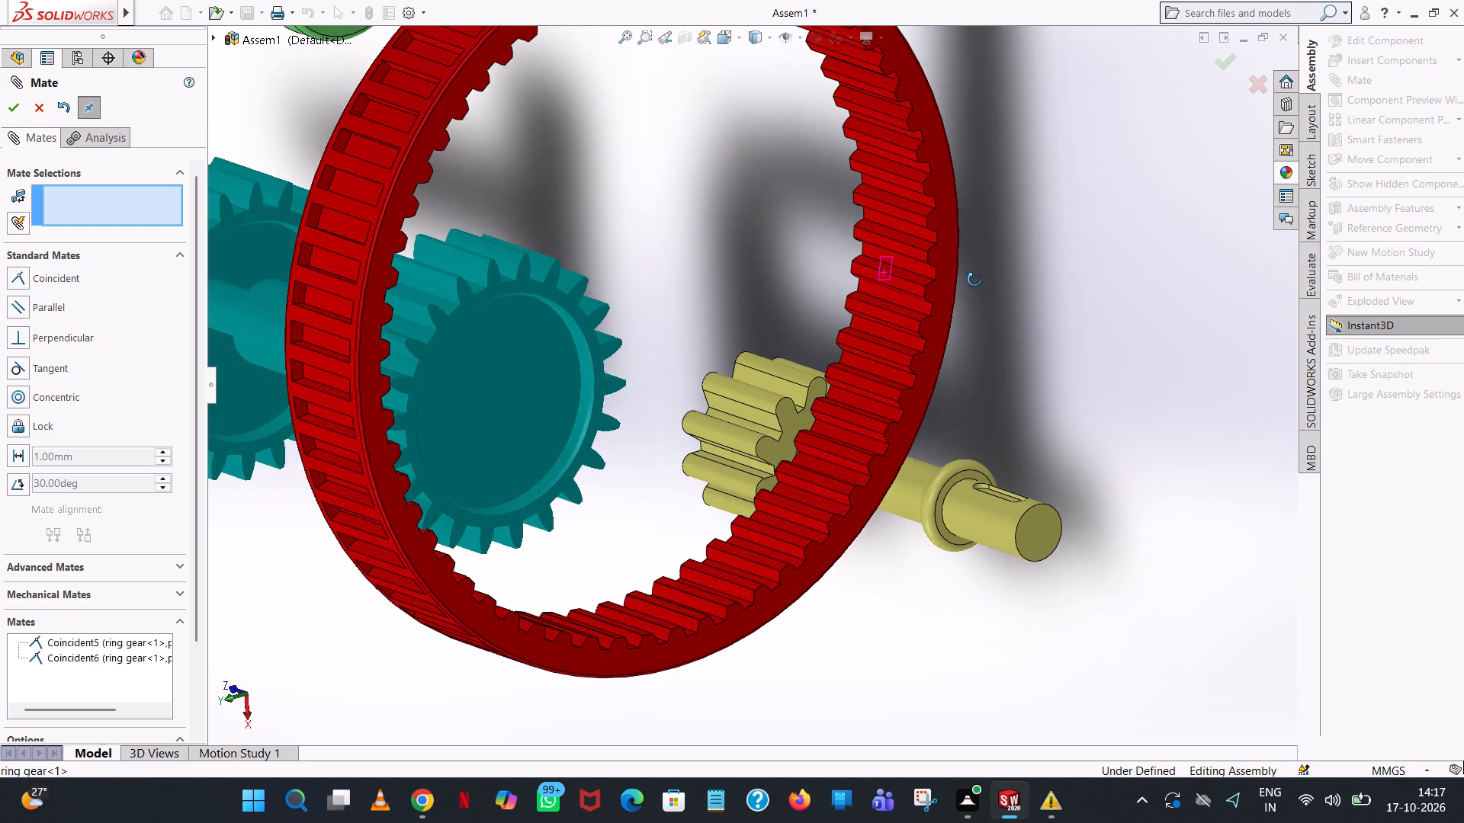
{"action": "middle_click_drag", "start_coordinate": [974, 280], "coordinate": [1055, 310]}
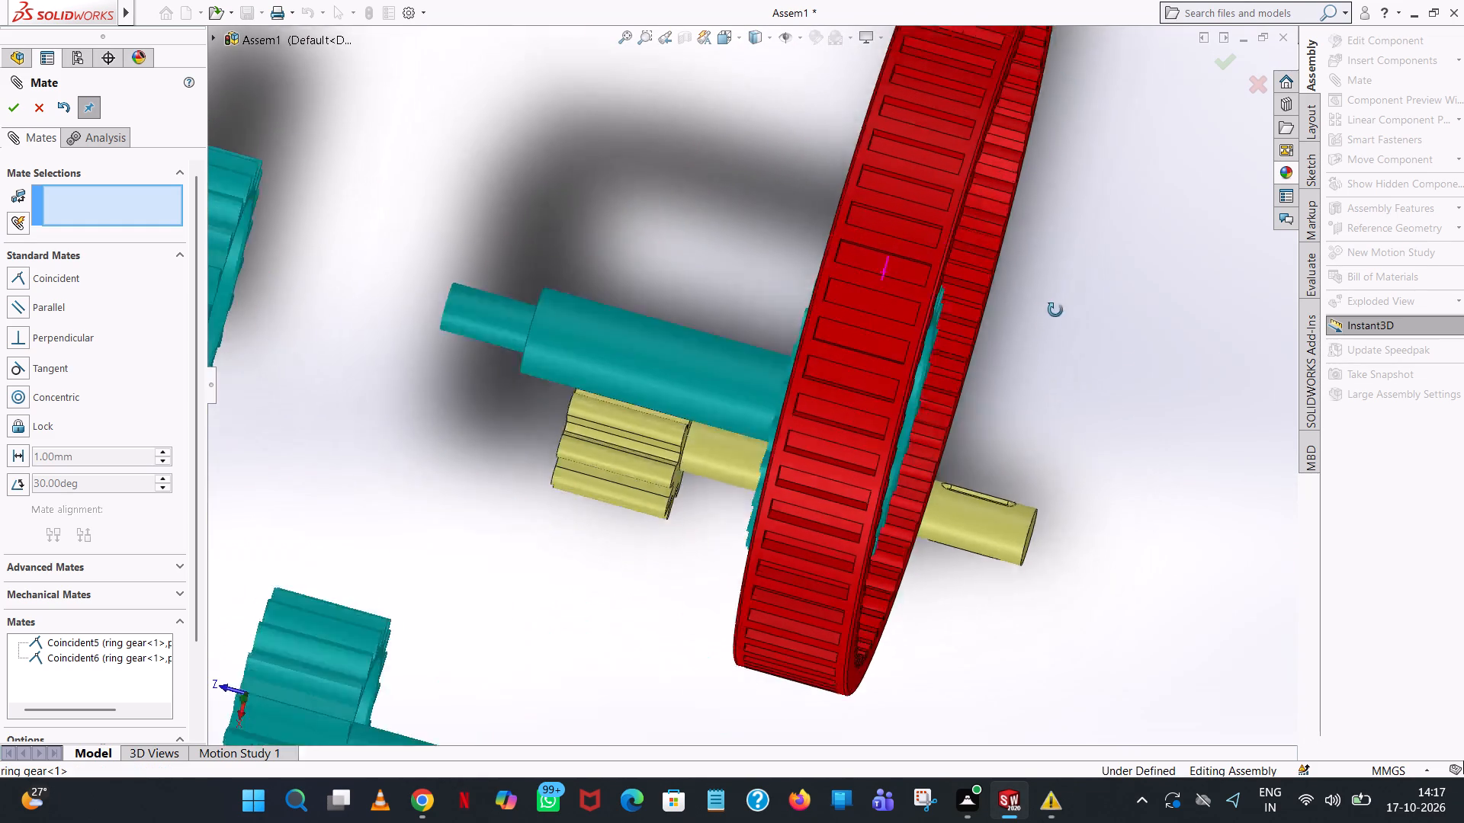
{"action": "middle_click_drag", "start_coordinate": [1055, 310], "coordinate": [1051, 316]}
{"action": "scroll", "coordinate": [1050, 316], "scroll_direction": "down", "scroll_amount": 1}
{"action": "scroll", "coordinate": [772, 388], "scroll_direction": "up", "scroll_amount": 5}
{"action": "left_click_drag", "start_coordinate": [371, 330], "coordinate": [767, 357]}
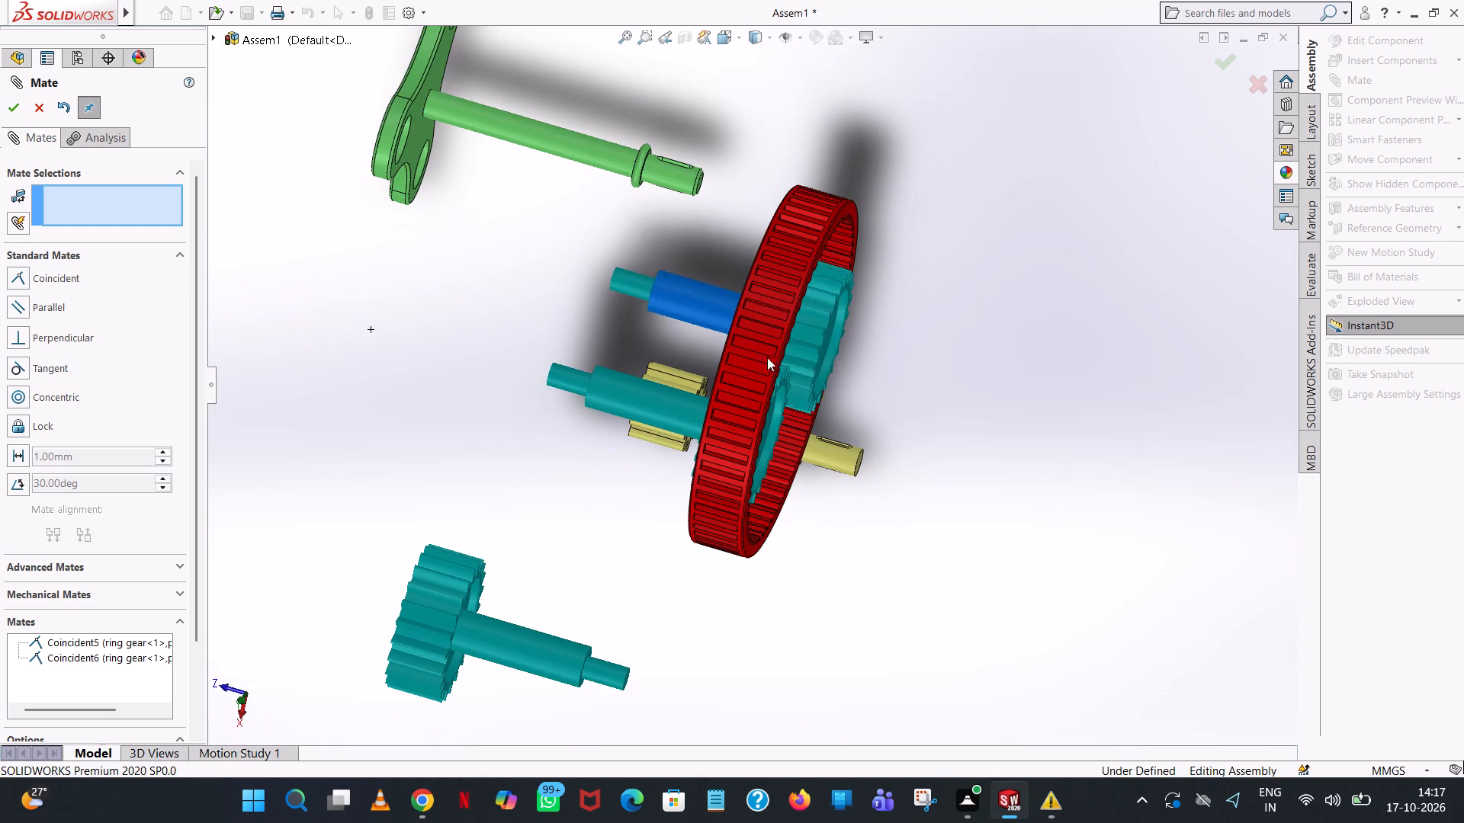
{"action": "left_click_drag", "start_coordinate": [767, 357], "coordinate": [757, 352]}
Add a coincident mate between a front tooth edge of planet gear<3> and the ring gear's front face.
{"action": "middle_click_drag", "start_coordinate": [957, 359], "coordinate": [787, 421]}
{"action": "scroll", "coordinate": [794, 347], "scroll_direction": "down", "scroll_amount": 11}
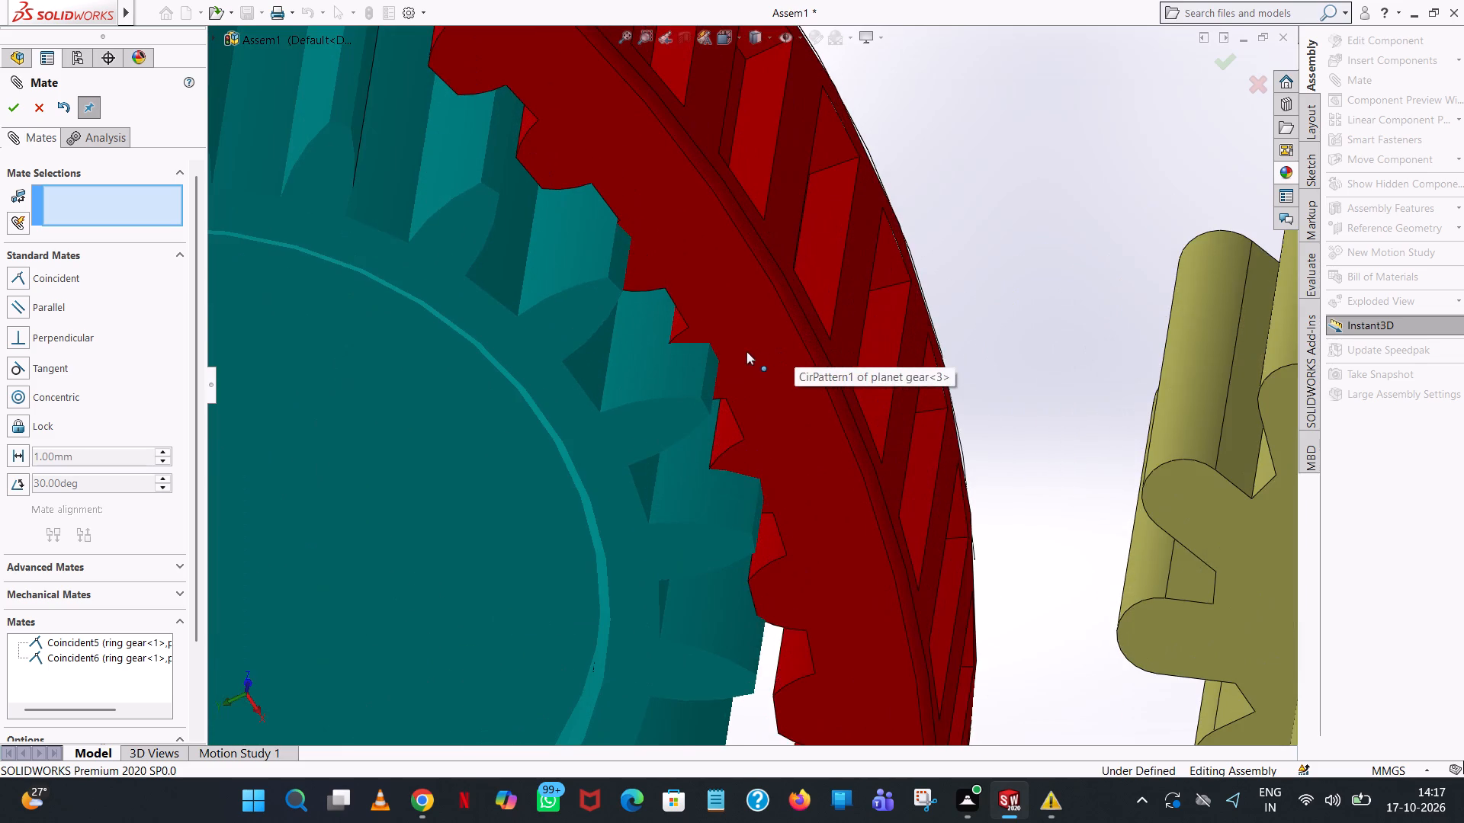
{"action": "middle_click_drag", "start_coordinate": [746, 351], "coordinate": [766, 245]}
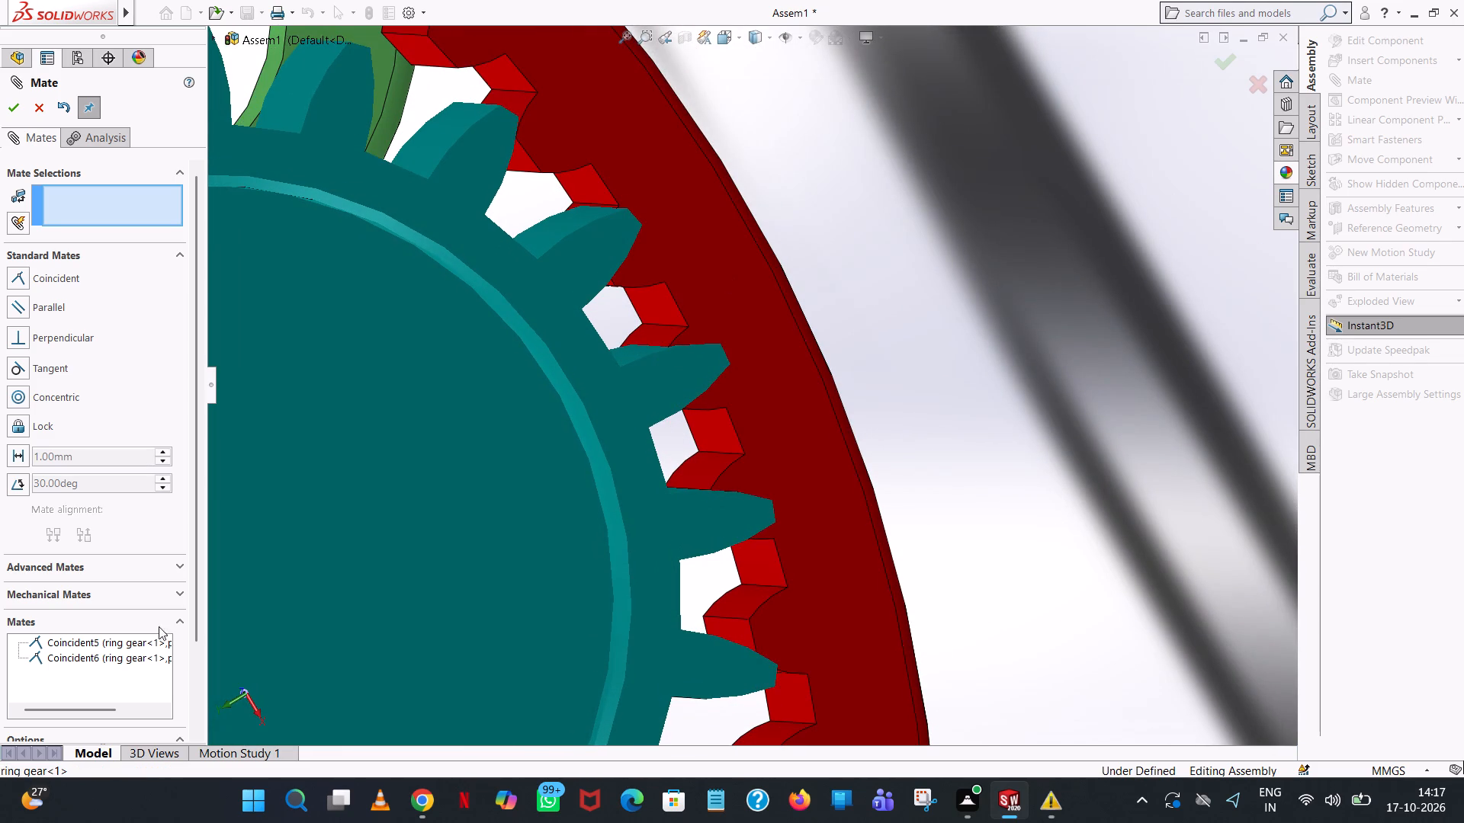
{"action": "left_click", "coordinate": [27, 274]}
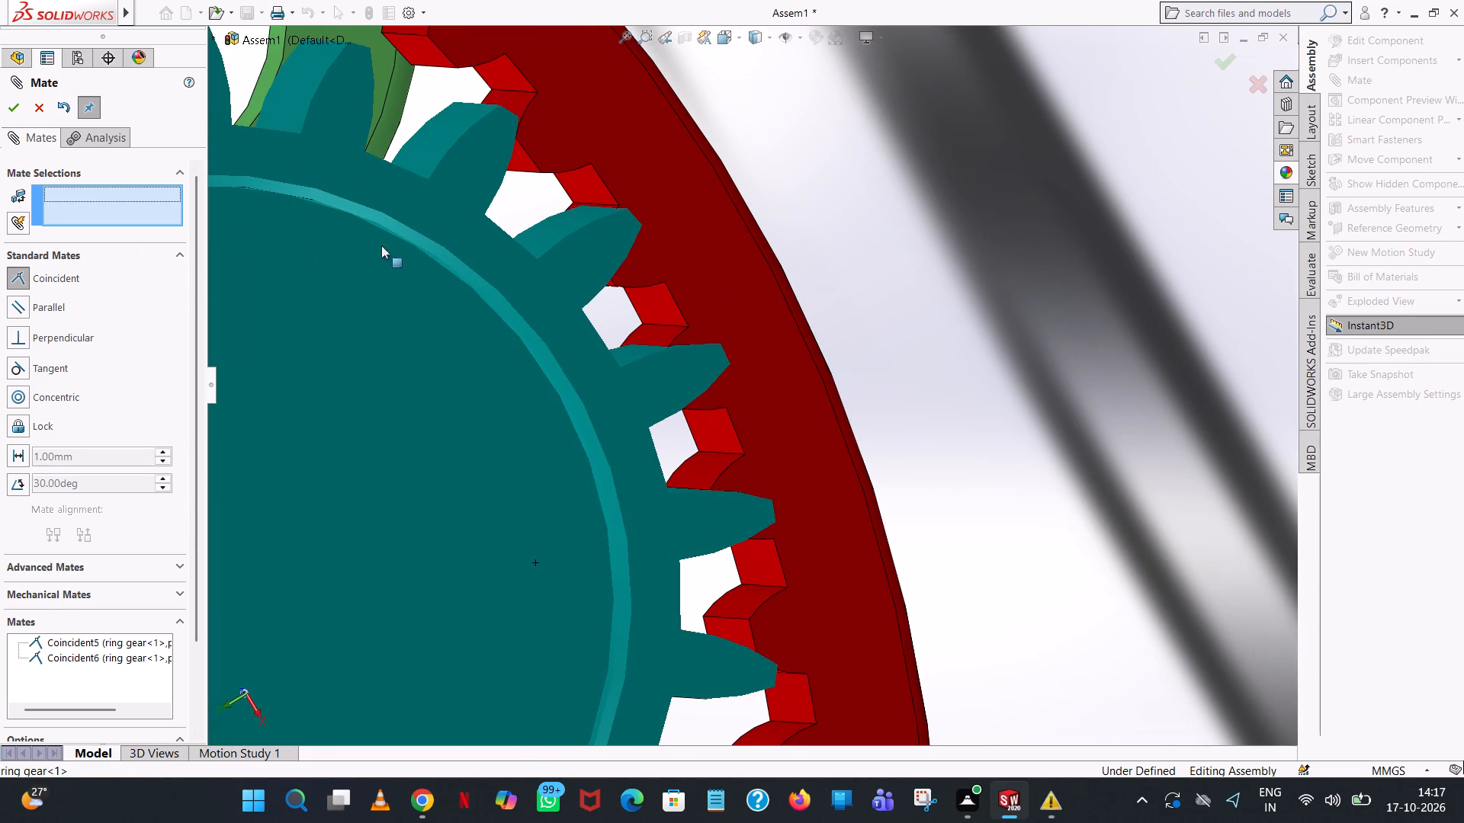
{"action": "left_click", "coordinate": [562, 238]}
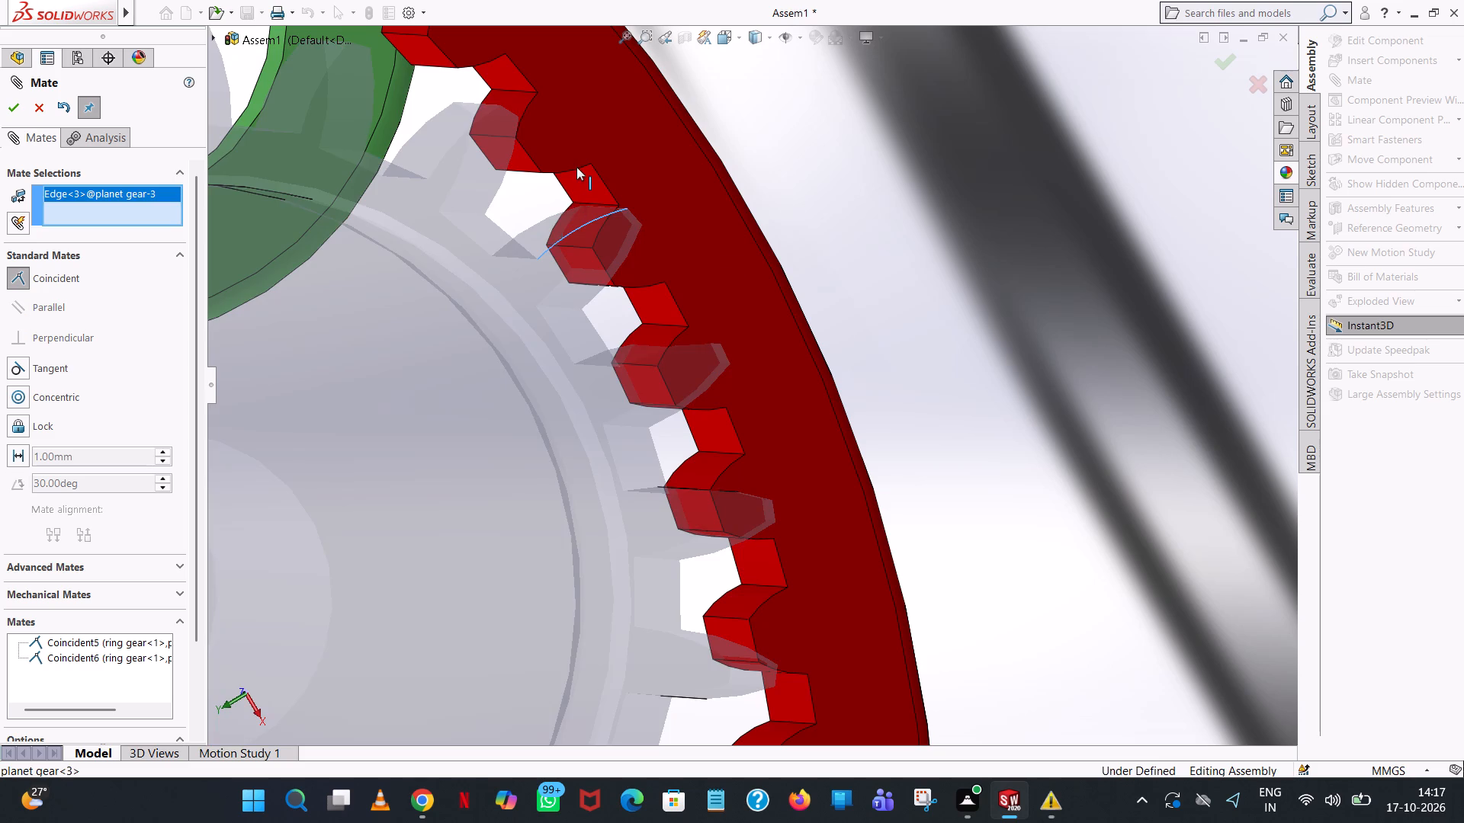
{"action": "left_click", "coordinate": [576, 167]}
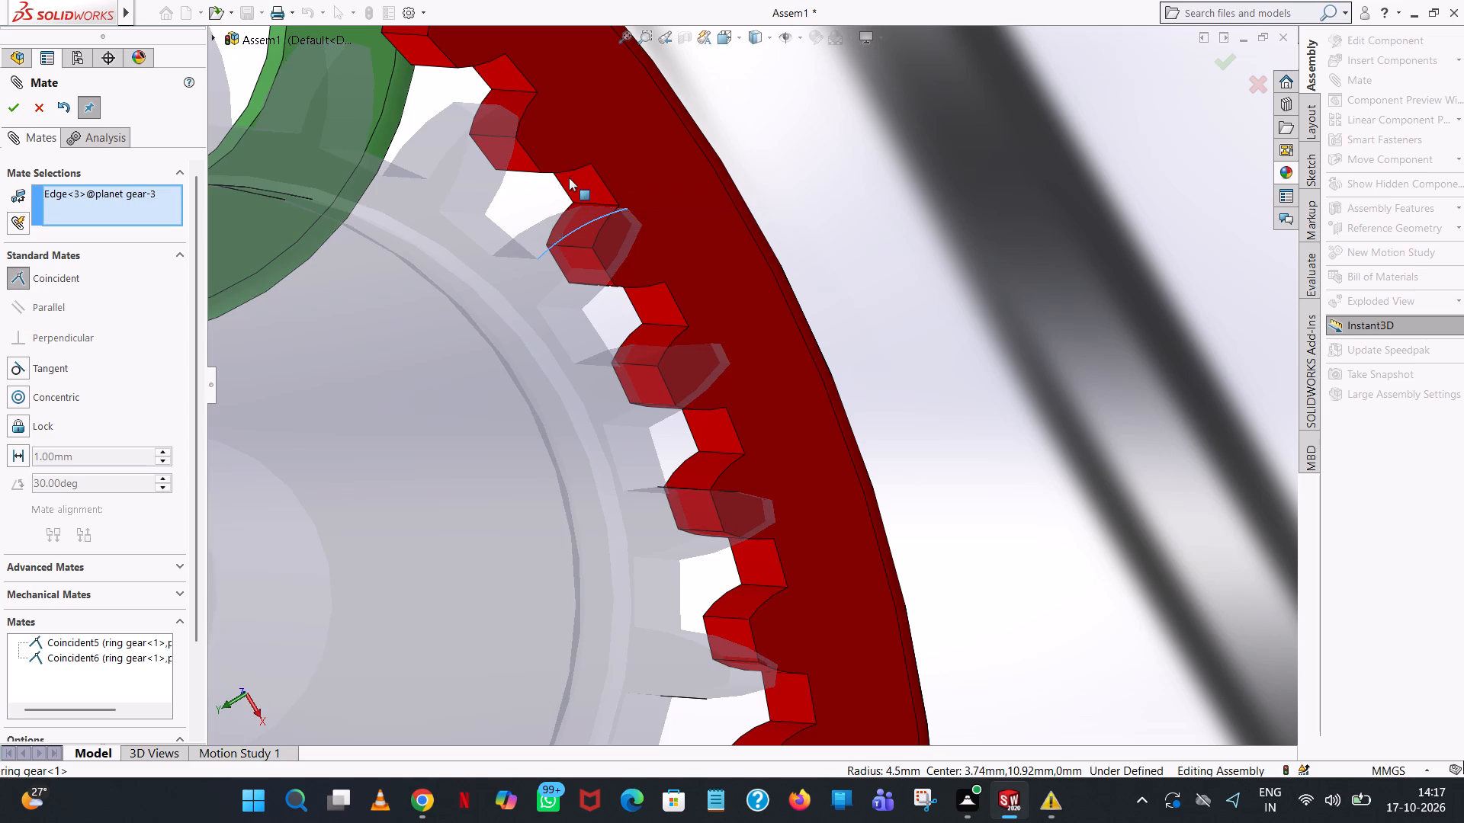
{"action": "left_click", "coordinate": [569, 178]}
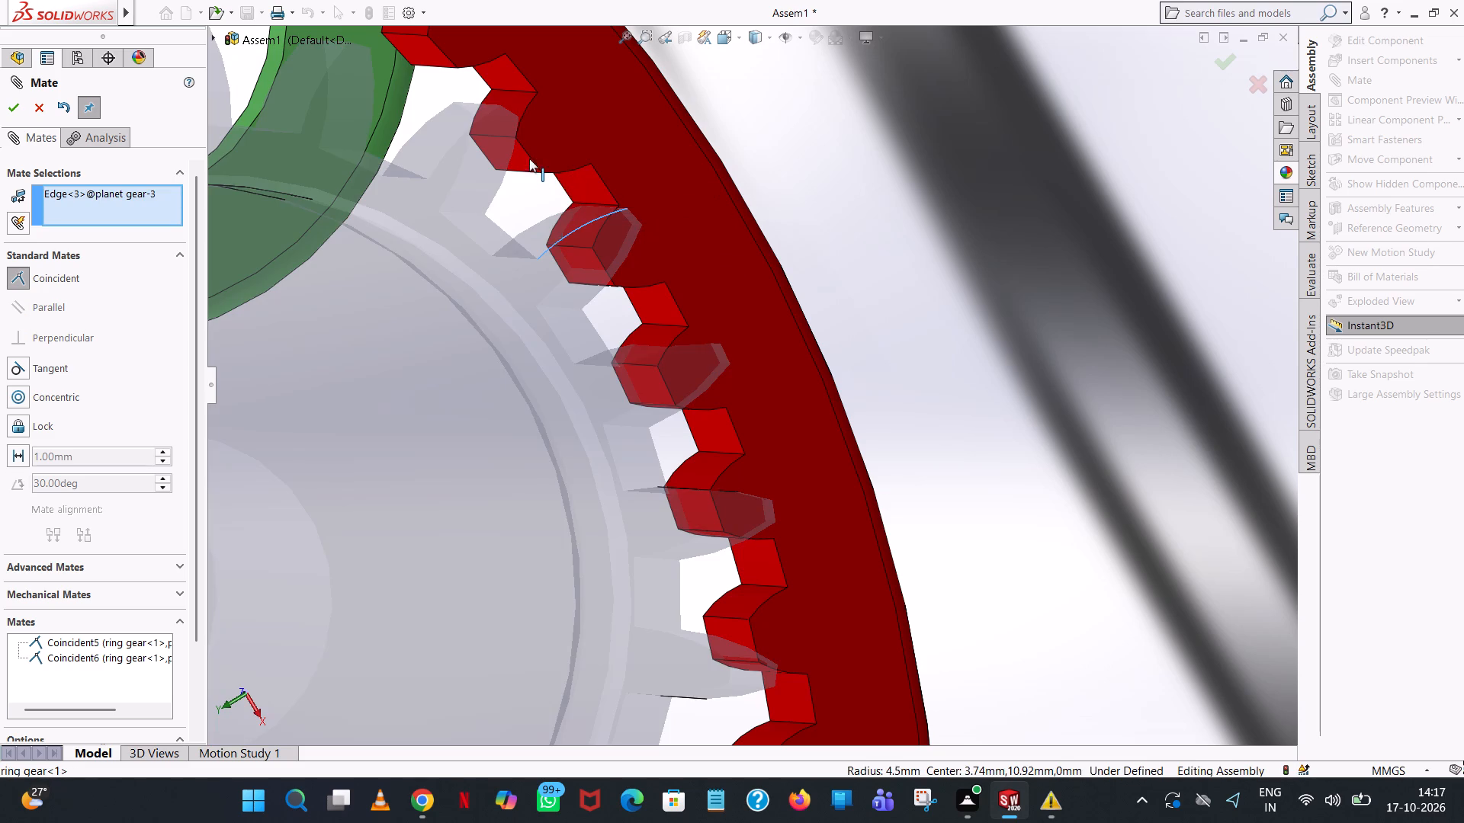
{"action": "left_click", "coordinate": [529, 159]}
{"action": "left_click", "coordinate": [525, 107]}
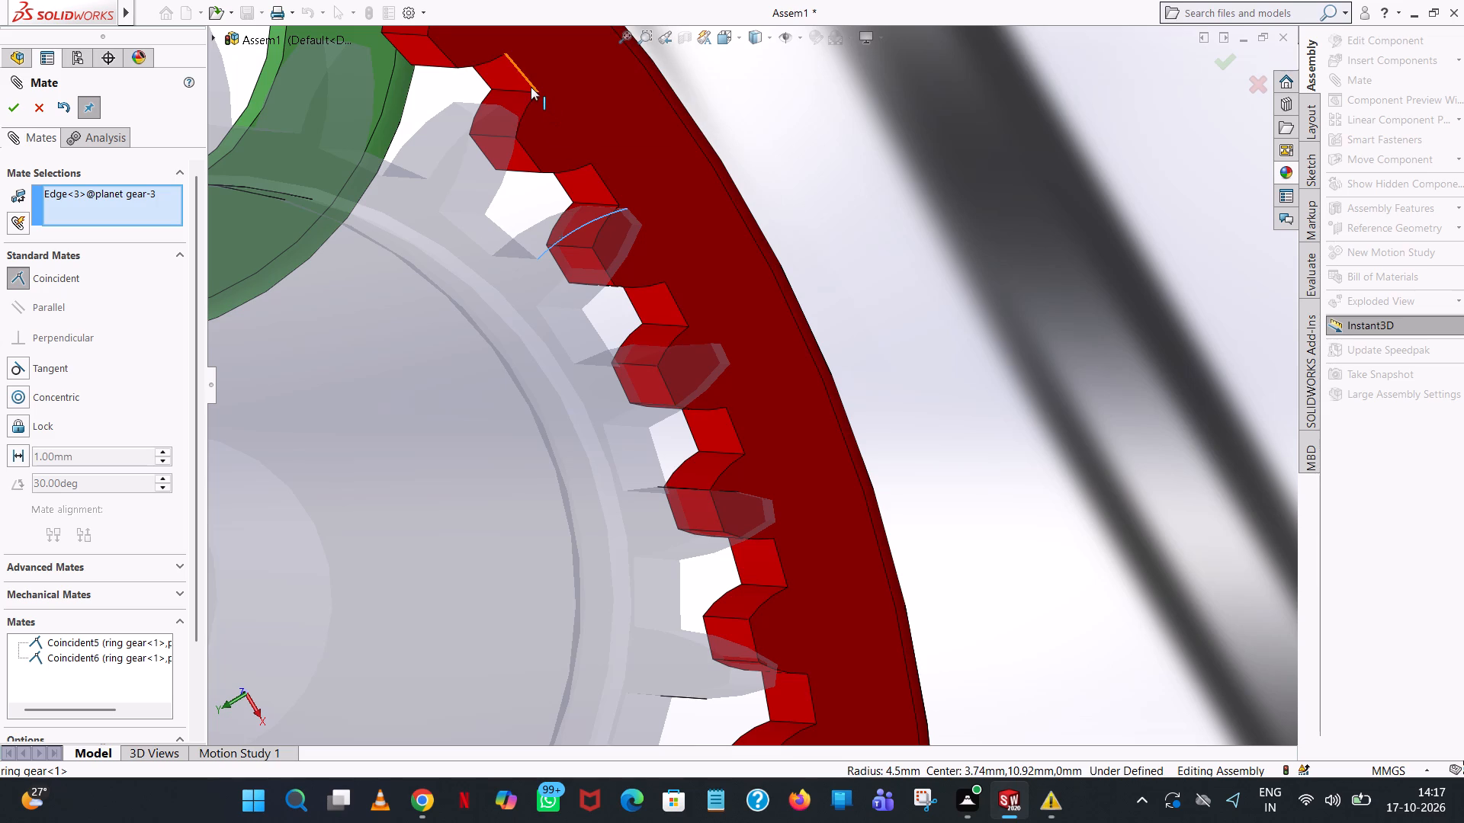
{"action": "left_click", "coordinate": [531, 85]}
{"action": "left_click", "coordinate": [610, 182]}
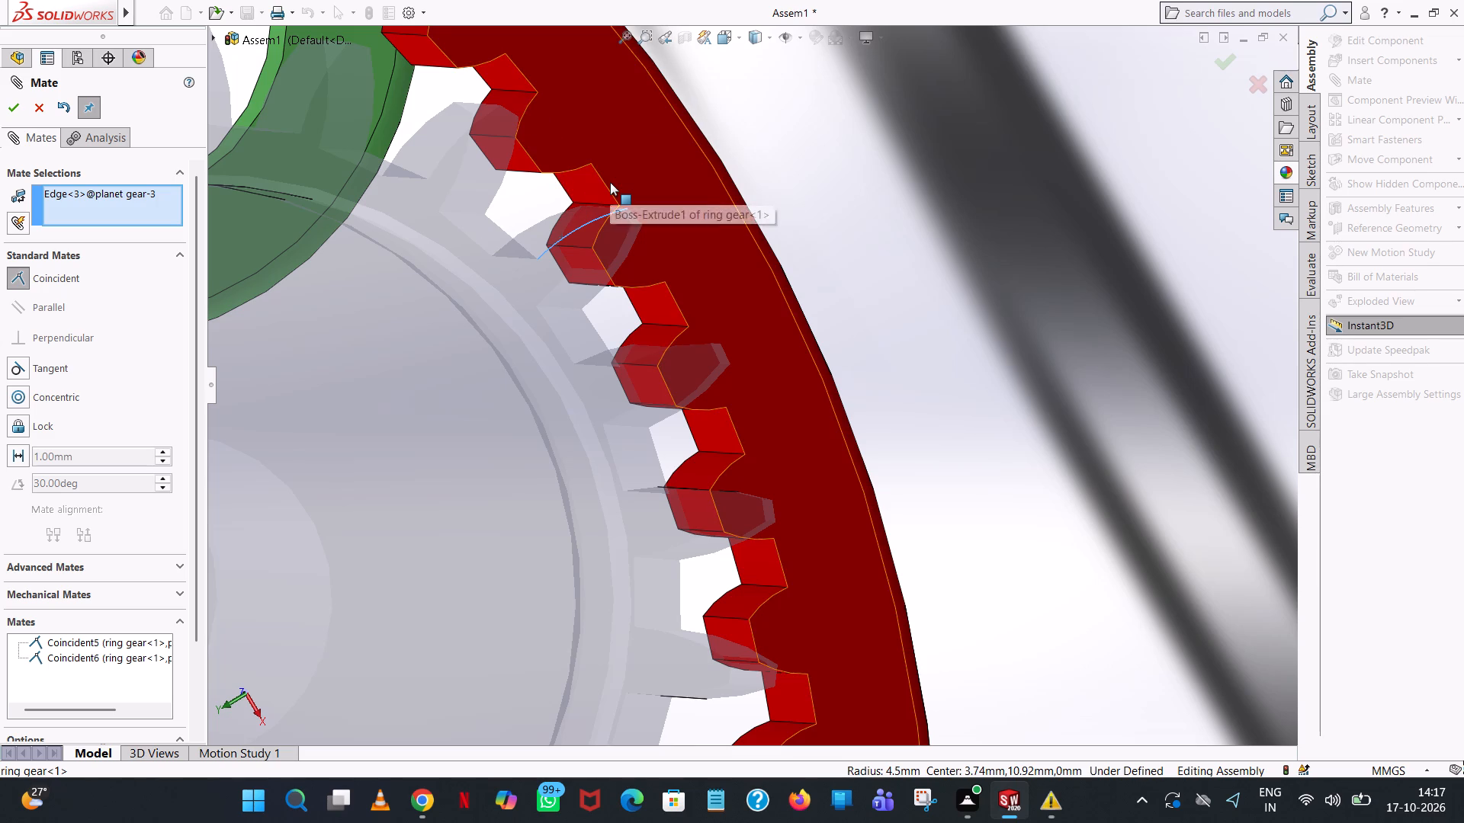
{"action": "left_click", "coordinate": [586, 159]}
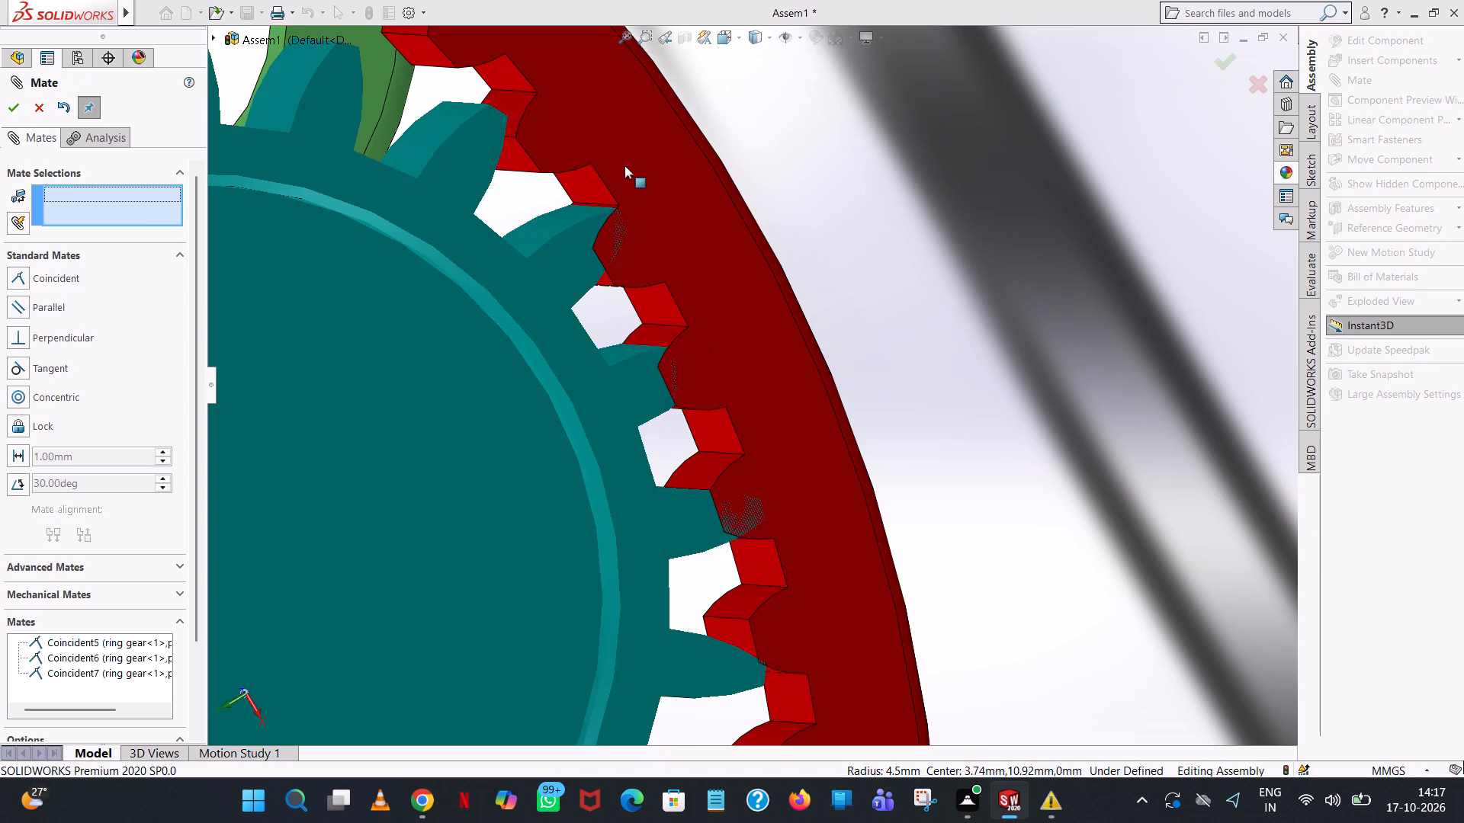
Examine from the front, side and back how planet gear<3> sits in the ring gear with the new mate.
{"action": "middle_click_drag", "start_coordinate": [666, 225], "coordinate": [610, 257]}
{"action": "scroll", "coordinate": [608, 261], "scroll_direction": "up", "scroll_amount": 4}
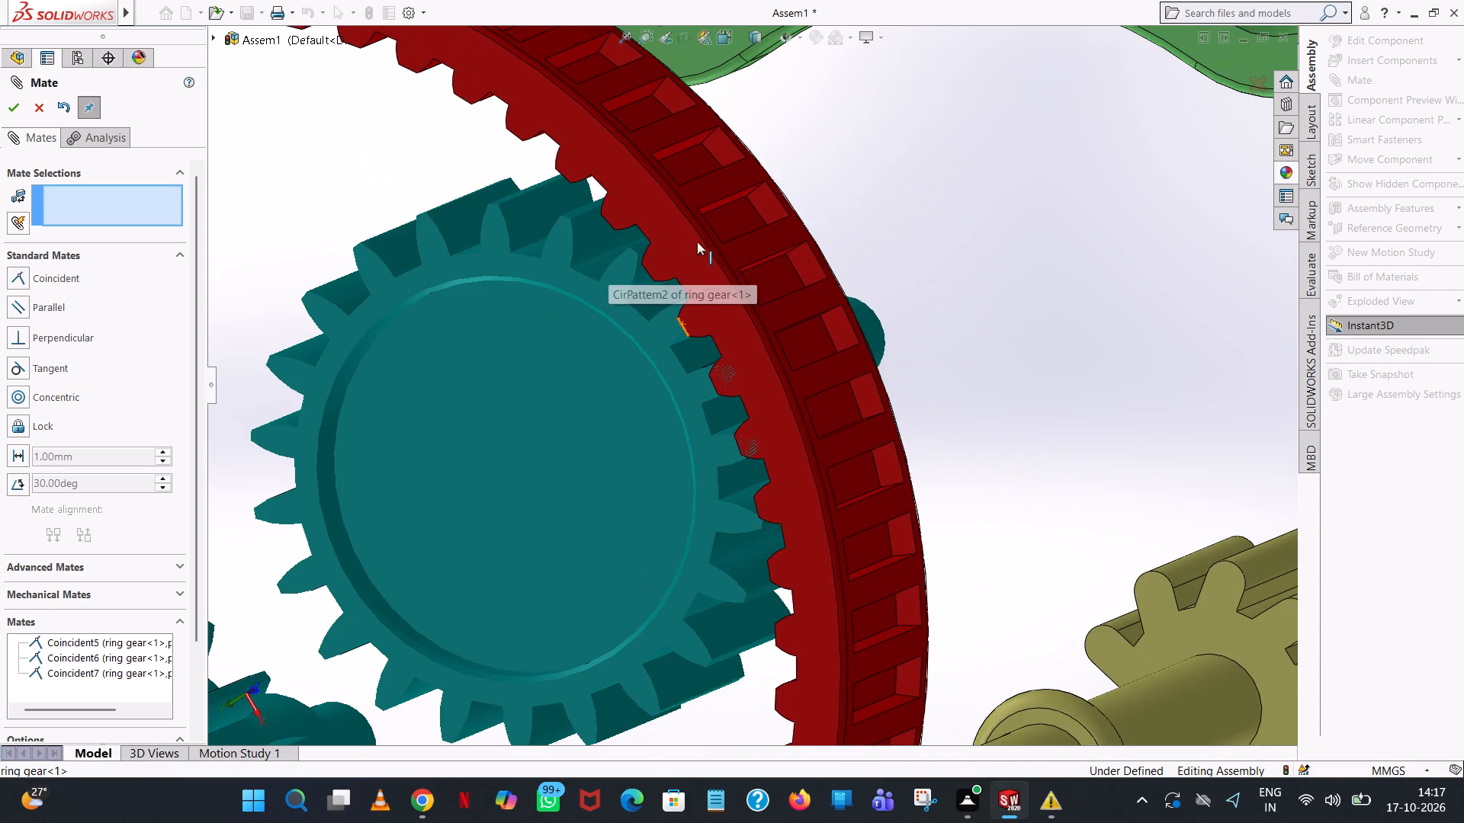
{"action": "middle_click_drag", "start_coordinate": [991, 231], "coordinate": [881, 311]}
{"action": "scroll", "coordinate": [769, 342], "scroll_direction": "down", "scroll_amount": 1}
{"action": "scroll", "coordinate": [469, 406], "scroll_direction": "up", "scroll_amount": 5}
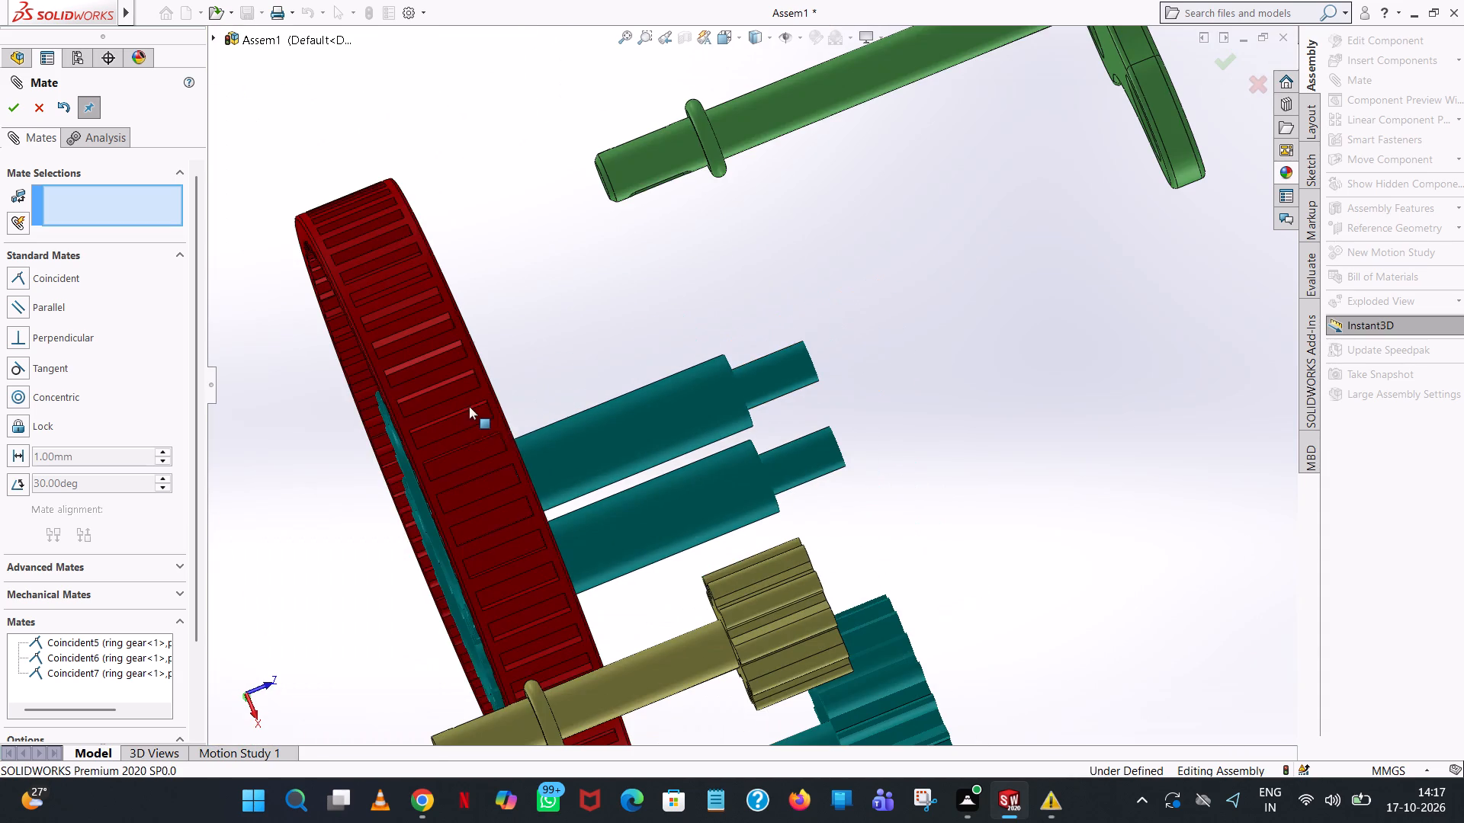
{"action": "scroll", "coordinate": [563, 331], "scroll_direction": "up", "scroll_amount": 2}
{"action": "middle_click_drag", "start_coordinate": [563, 331], "coordinate": [530, 367]}
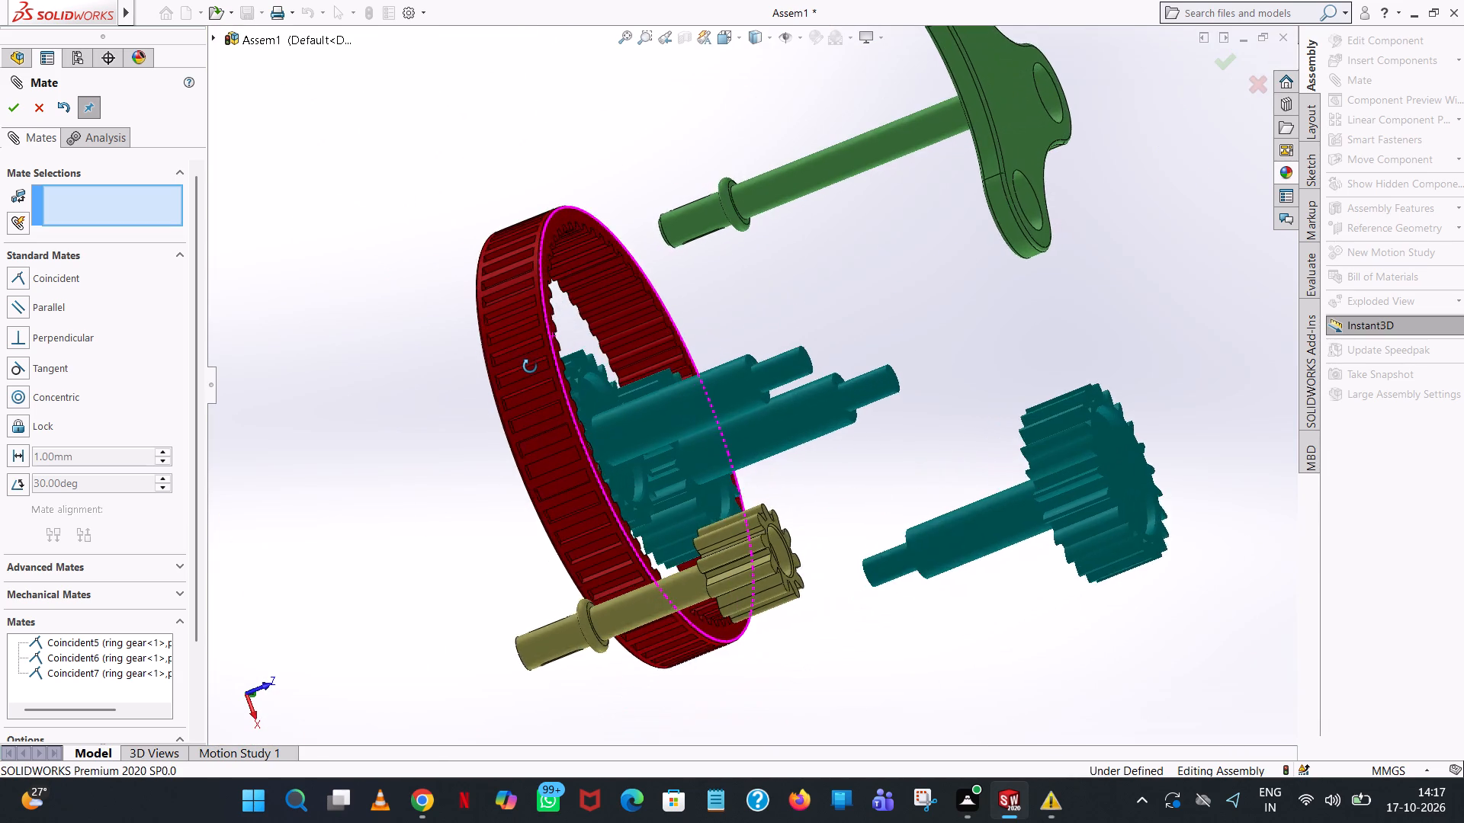
Nudge planet gear<3> inside the ring gear so its teeth fit between the ring's inner teeth.
{"action": "middle_click_drag", "start_coordinate": [530, 367], "coordinate": [725, 329]}
{"action": "scroll", "coordinate": [530, 367], "scroll_direction": "down", "scroll_amount": 8}
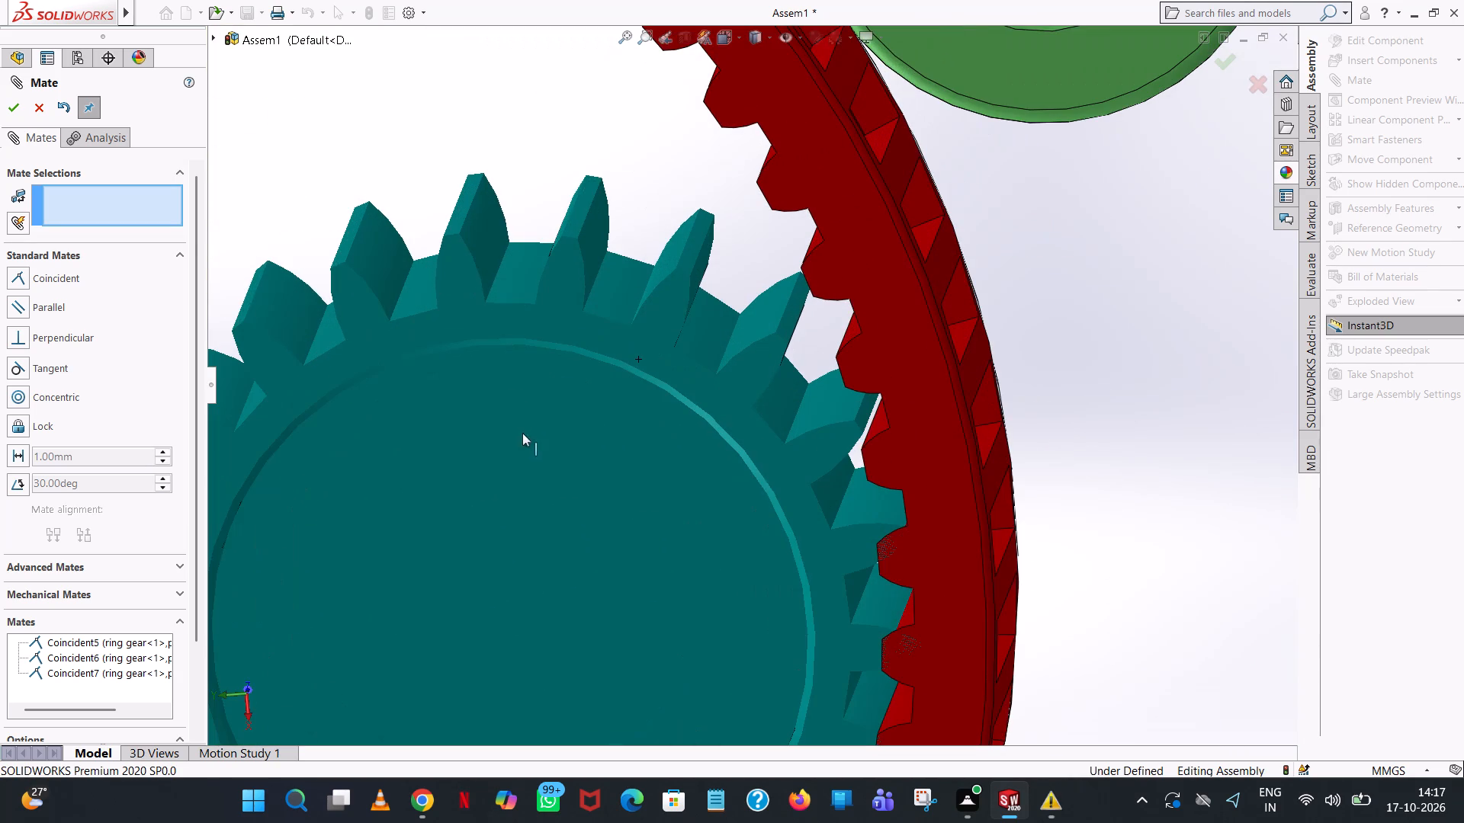
{"action": "left_click_drag", "start_coordinate": [623, 352], "coordinate": [615, 350]}
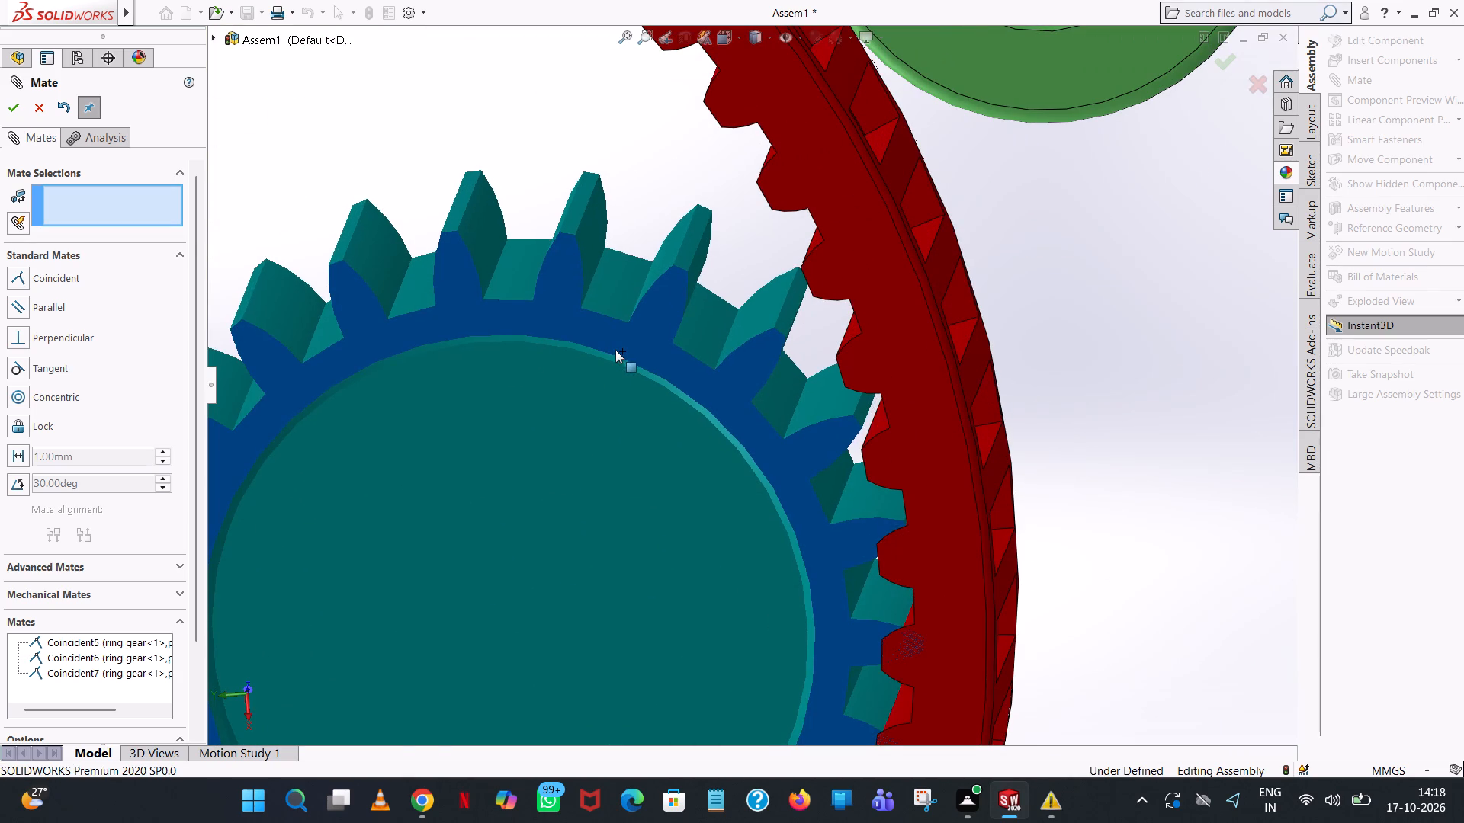
{"action": "left_click_drag", "start_coordinate": [615, 350], "coordinate": [623, 359]}
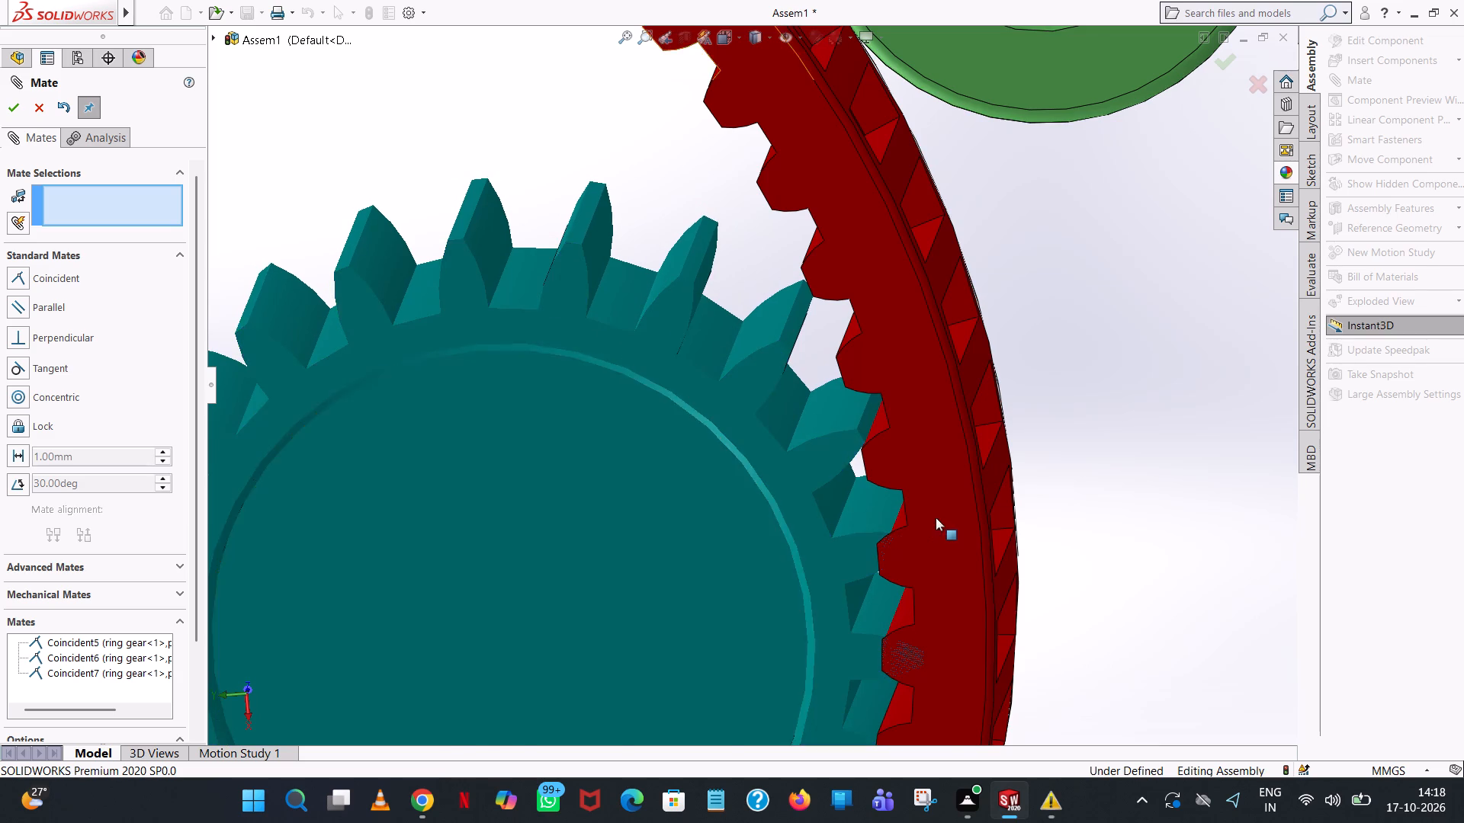
{"action": "scroll", "coordinate": [938, 517], "scroll_direction": "up", "scroll_amount": 7}
{"action": "middle_click_drag", "start_coordinate": [940, 511], "coordinate": [941, 444]}
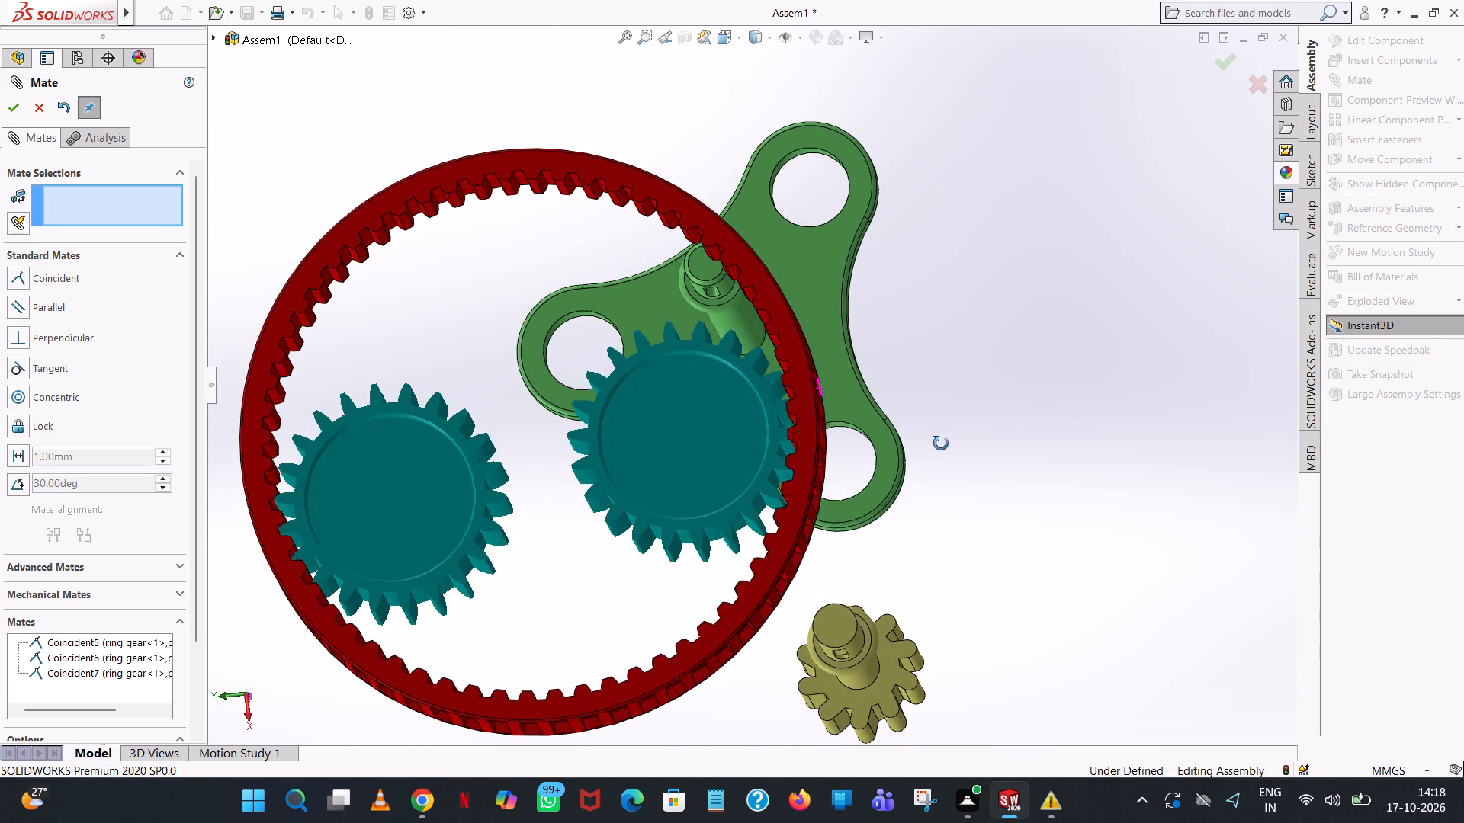
{"action": "middle_click_drag", "start_coordinate": [941, 444], "coordinate": [945, 470]}
{"action": "scroll", "coordinate": [795, 476], "scroll_direction": "down", "scroll_amount": 3}
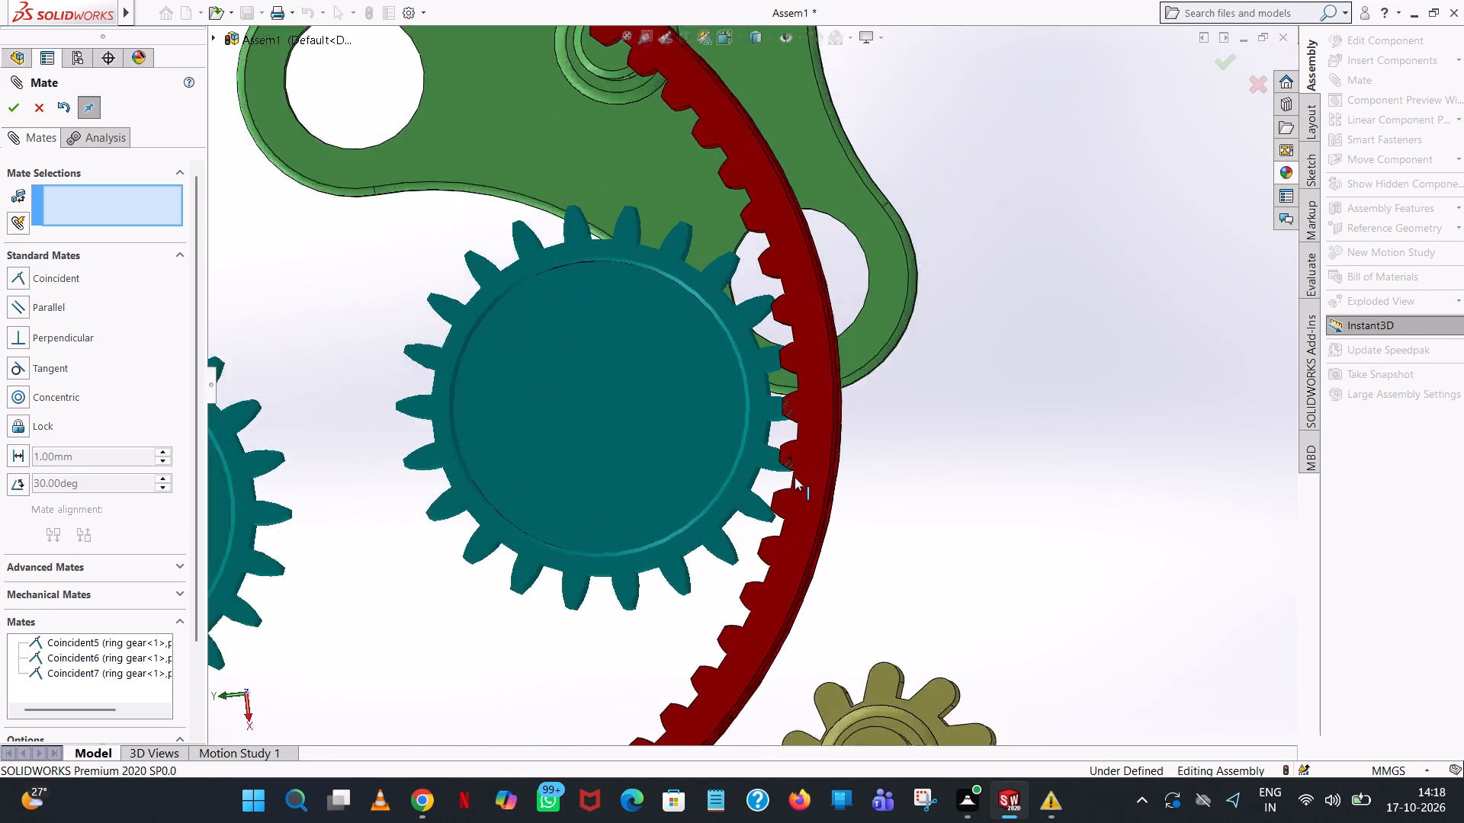
{"action": "scroll", "coordinate": [795, 477], "scroll_direction": "down", "scroll_amount": 7}
{"action": "middle_click", "coordinate": [801, 488]}
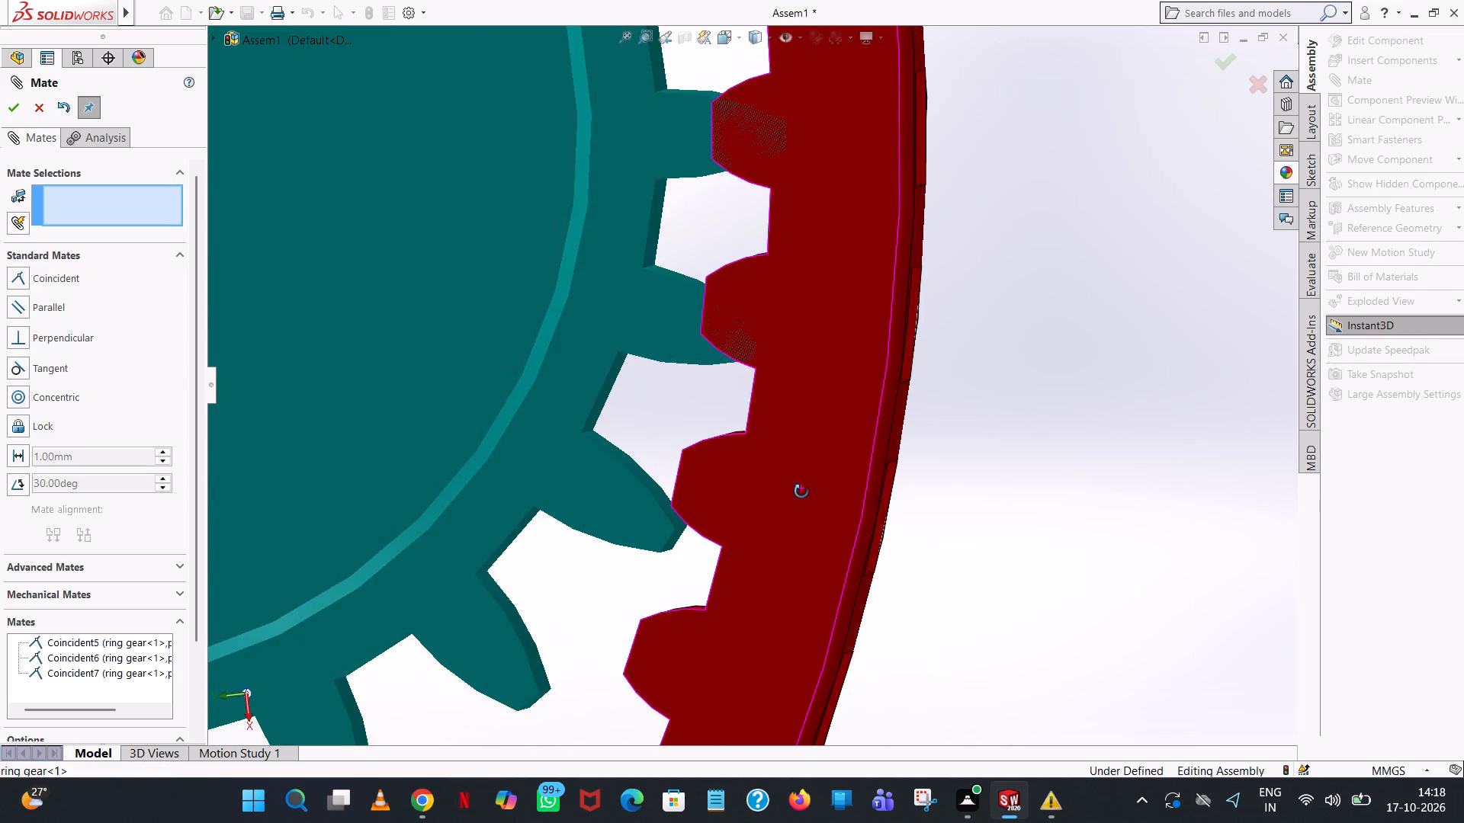
{"action": "left_click_drag", "start_coordinate": [682, 340], "coordinate": [682, 360]}
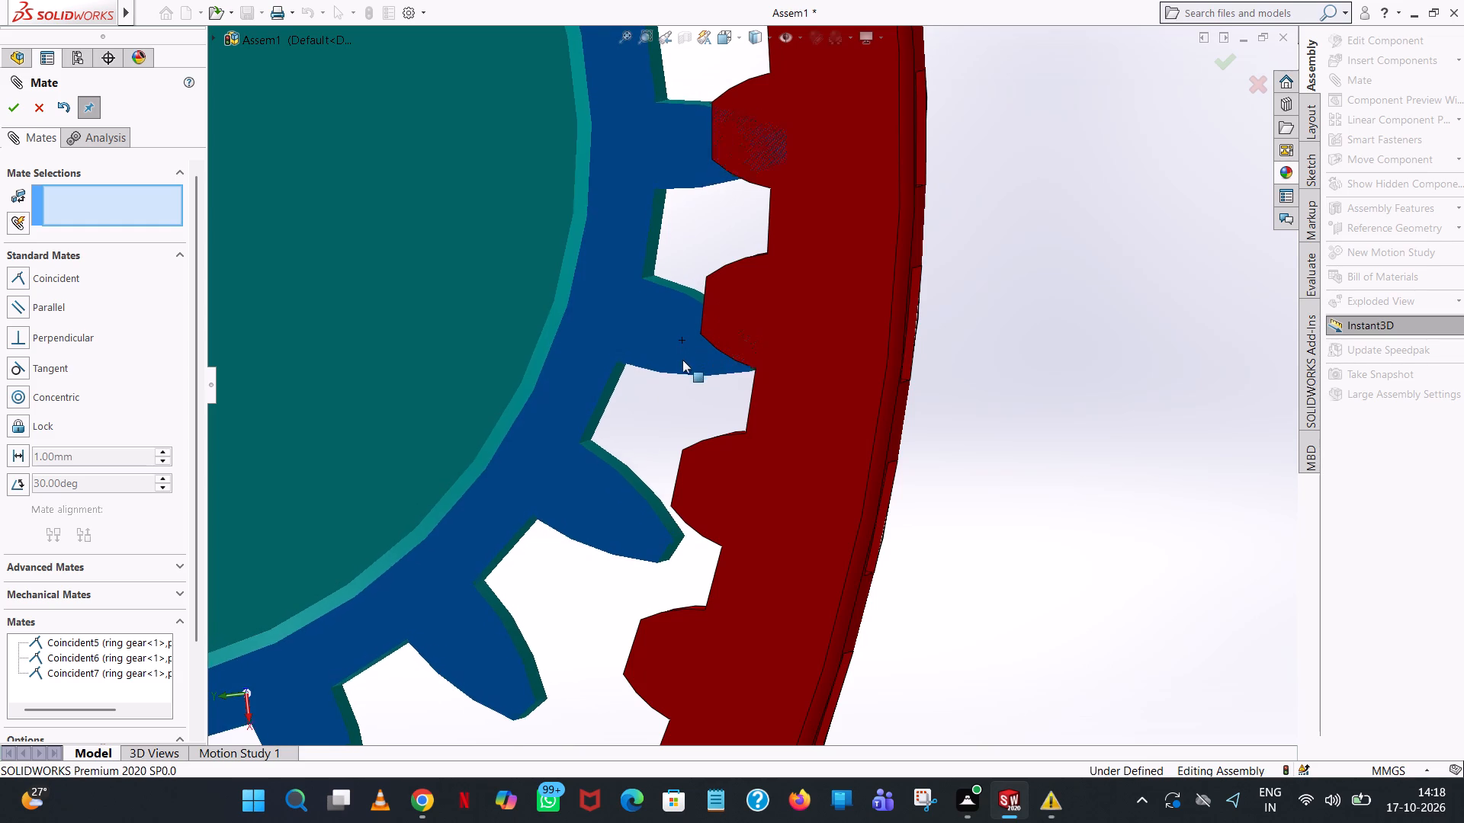
{"action": "left_click_drag", "start_coordinate": [682, 360], "coordinate": [680, 409]}
Add a lock mate between planet gear<3> and the ring gear.
{"action": "middle_click_drag", "start_coordinate": [960, 380], "coordinate": [897, 433]}
{"action": "scroll", "coordinate": [897, 433], "scroll_direction": "up", "scroll_amount": 3}
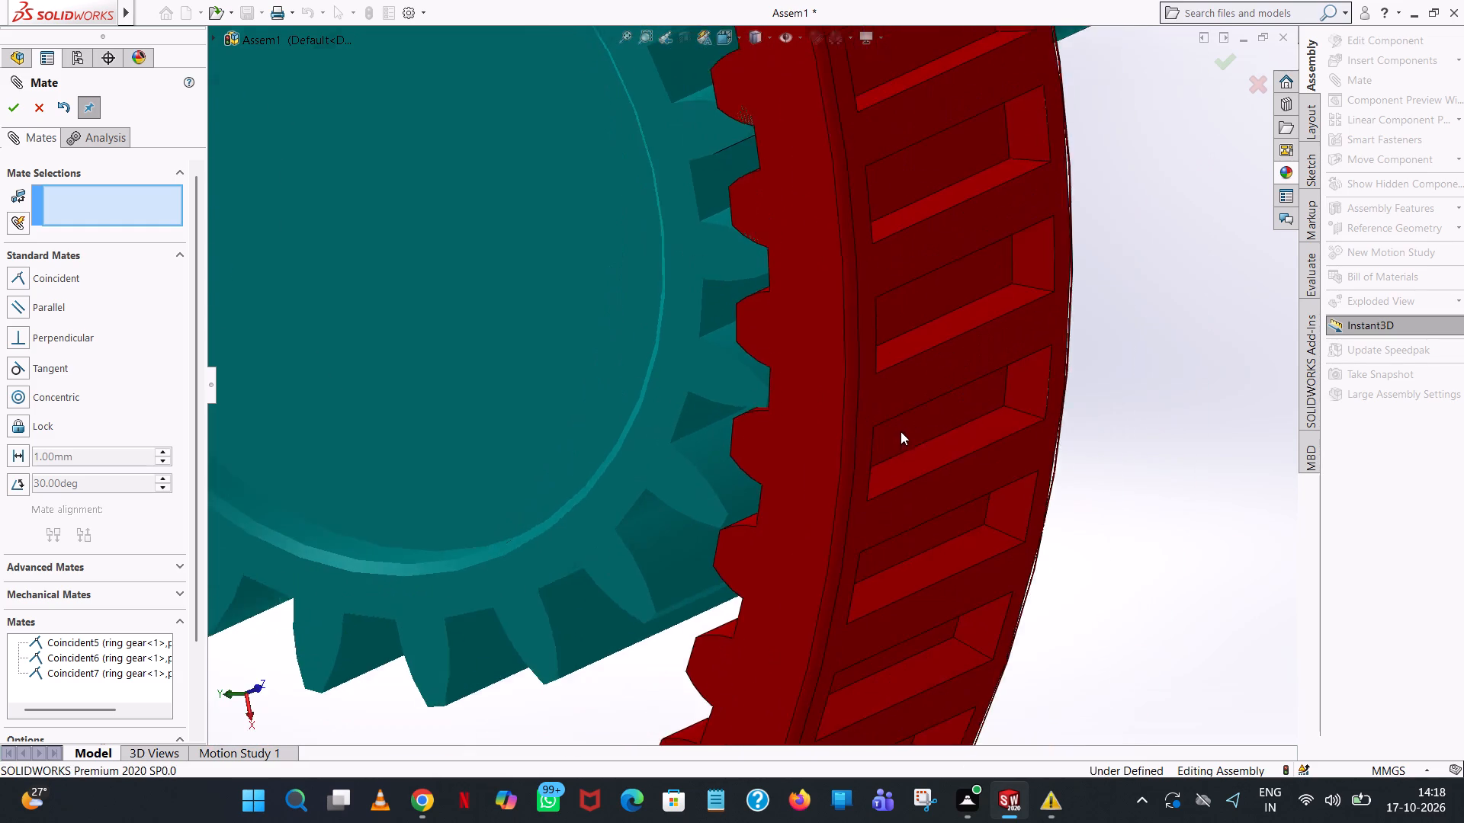
{"action": "scroll", "coordinate": [901, 431], "scroll_direction": "up", "scroll_amount": 6}
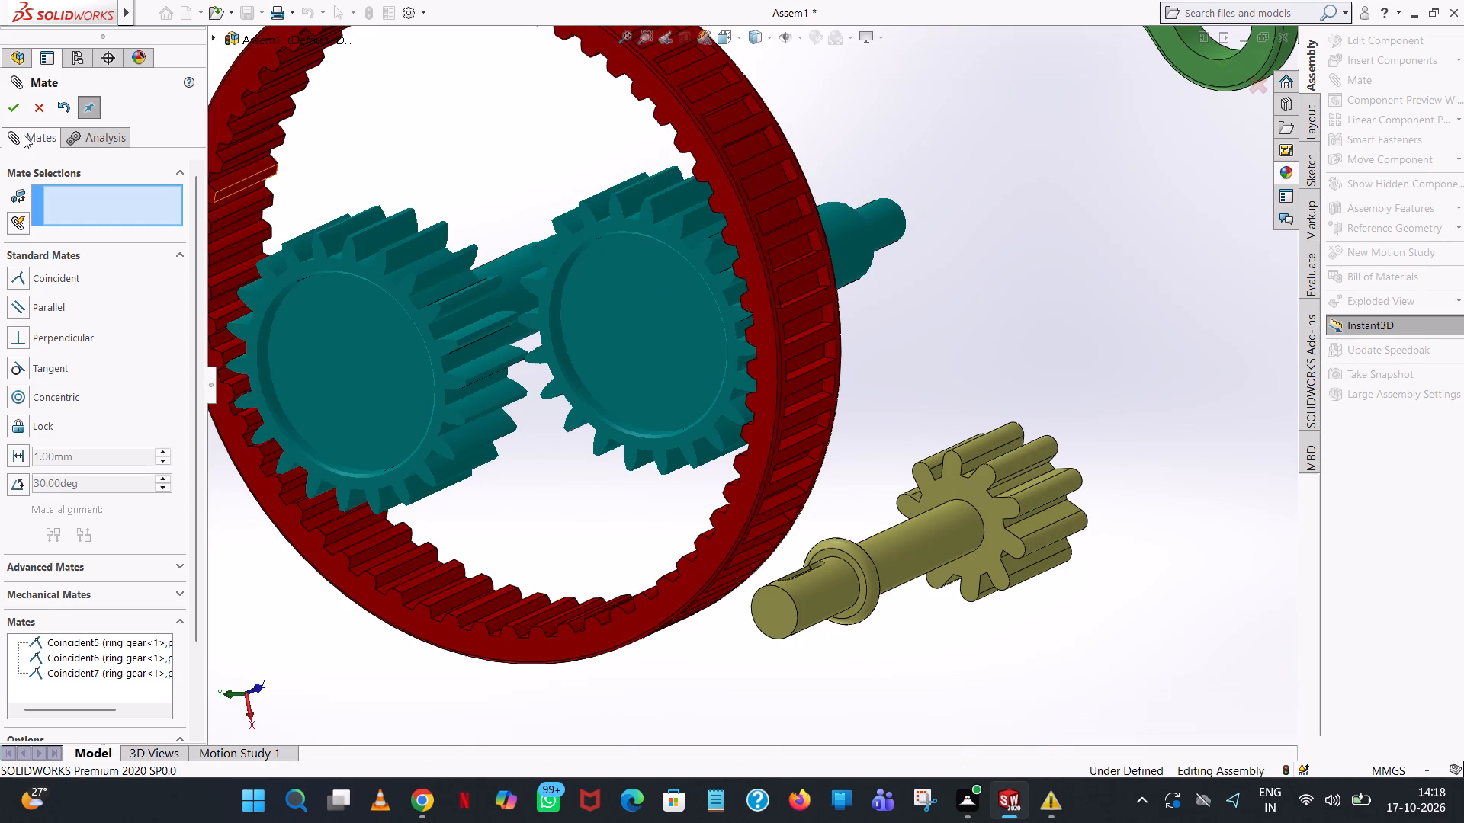
{"action": "left_click", "coordinate": [37, 433]}
{"action": "left_click", "coordinate": [647, 223]}
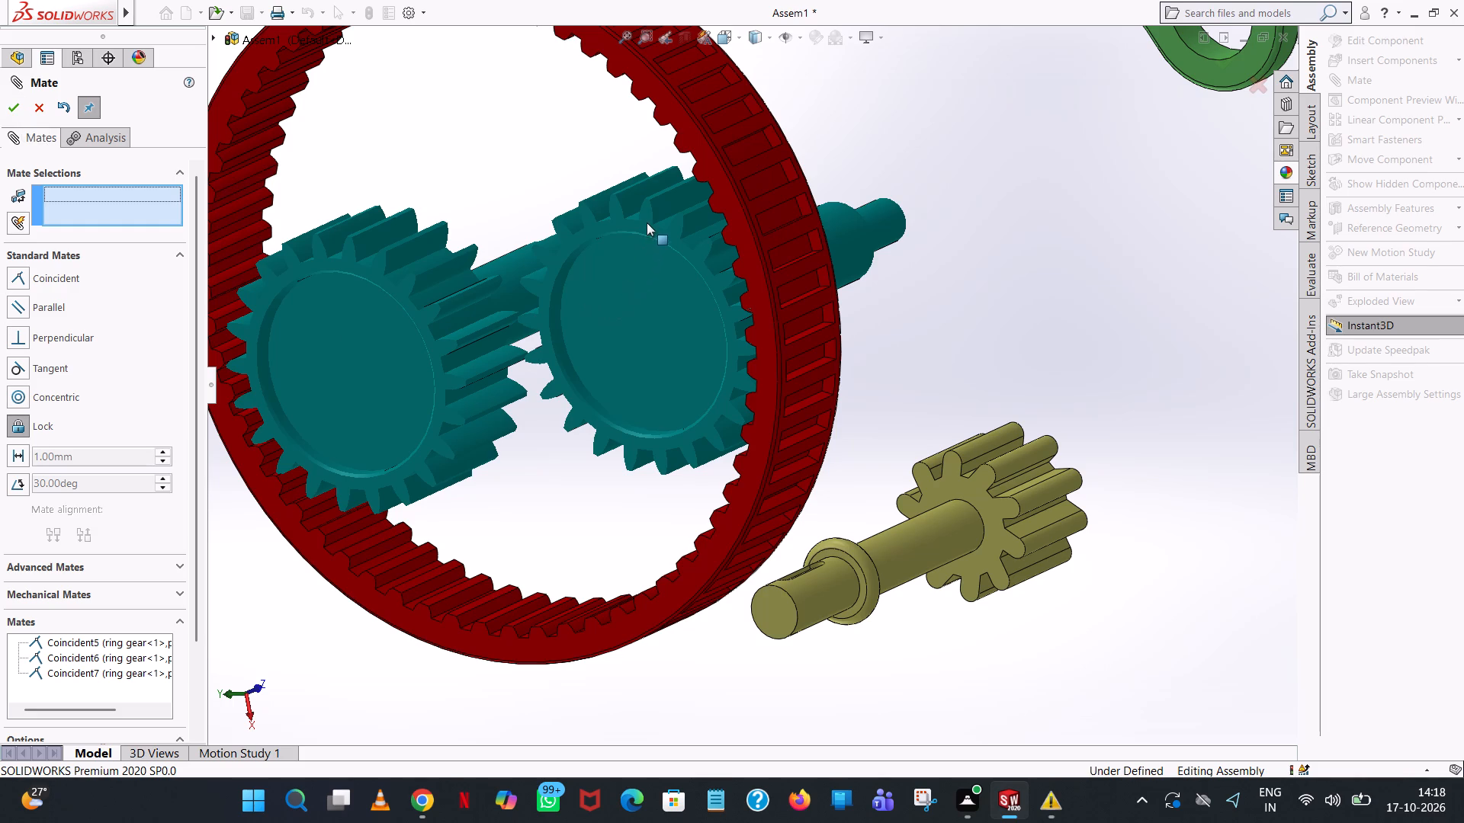
{"action": "left_click", "coordinate": [734, 207]}
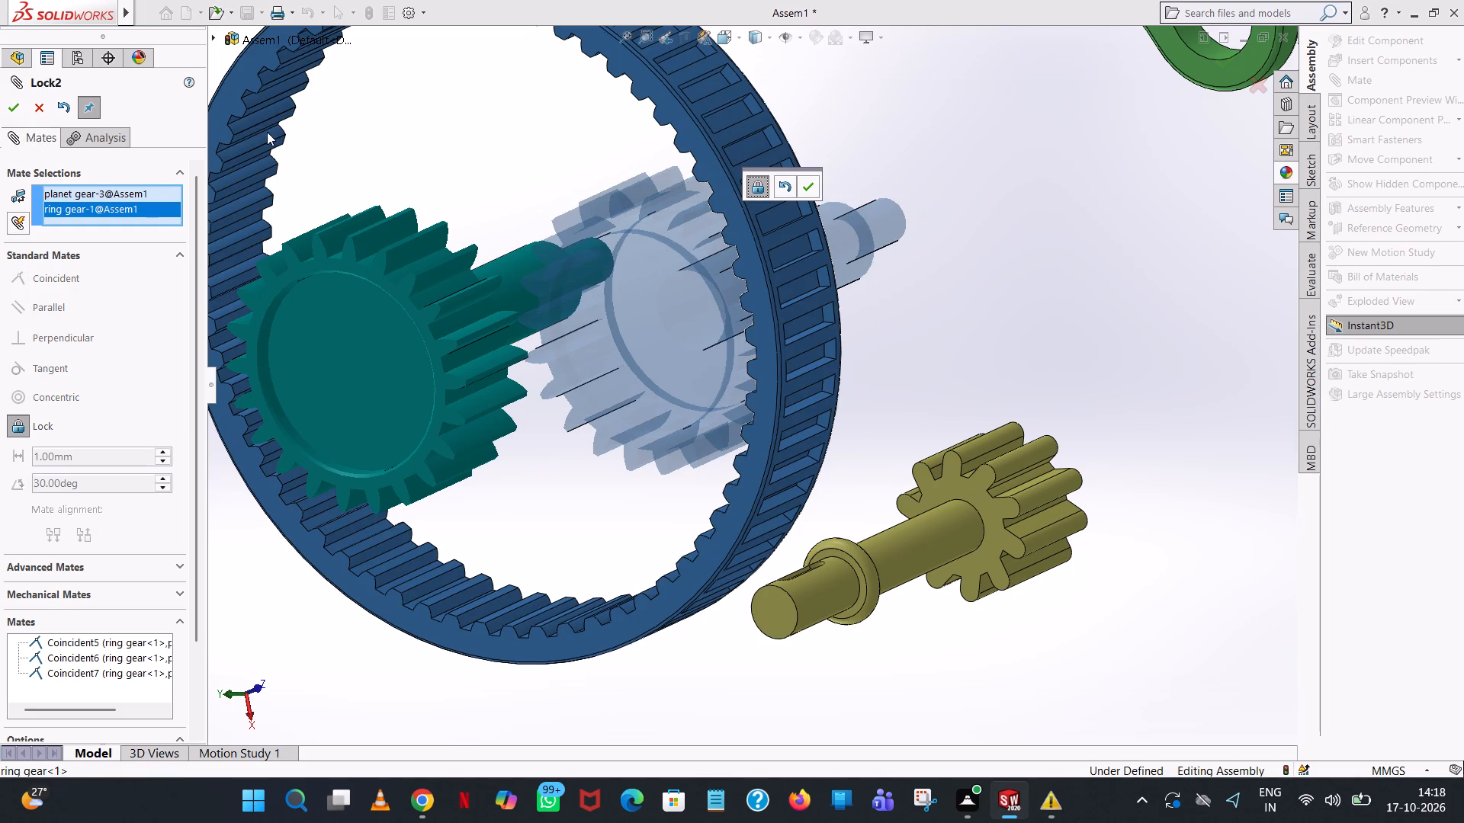
{"action": "left_click", "coordinate": [807, 180]}
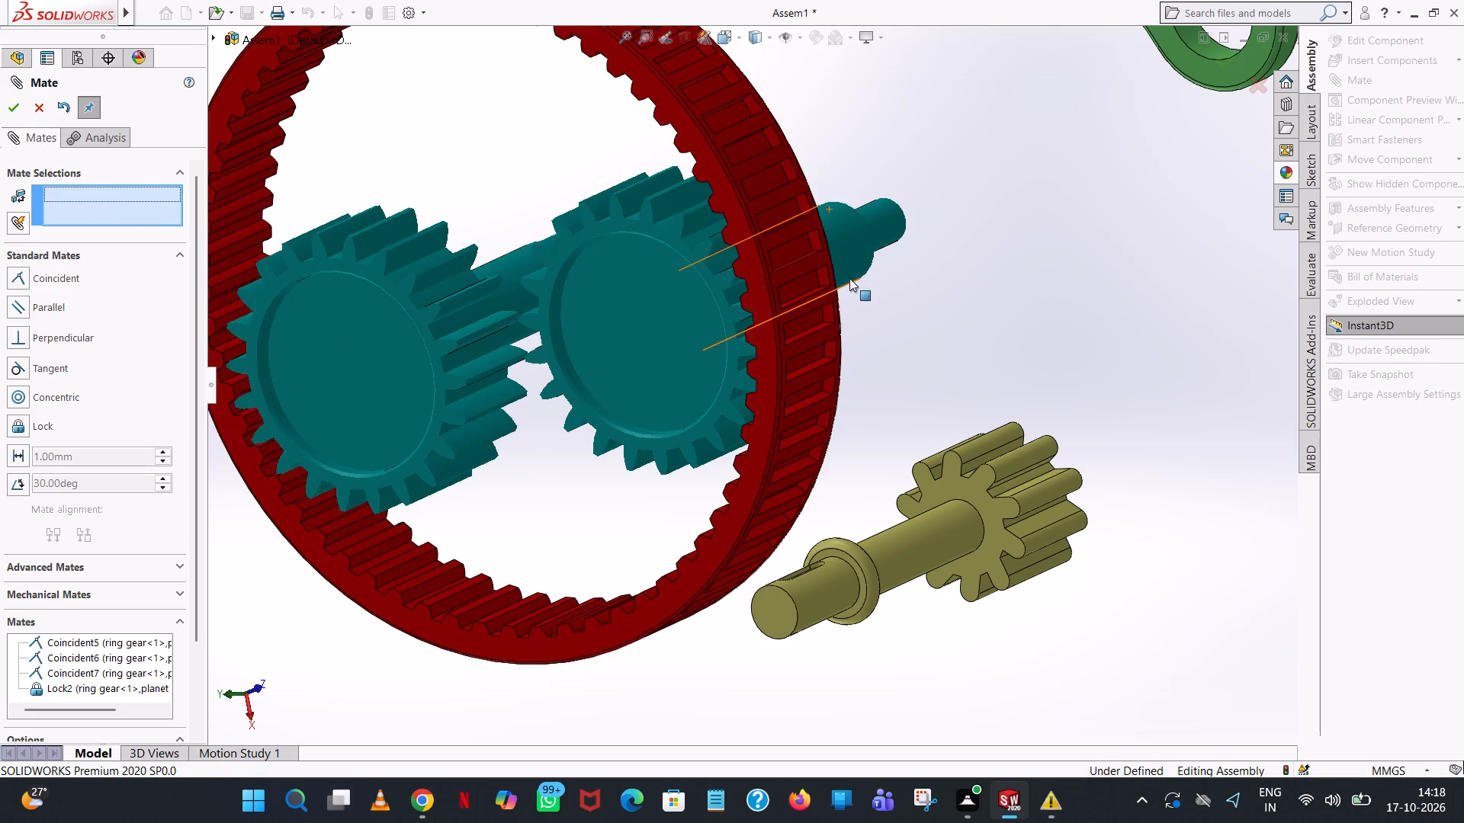
Test the lock mate by trying to move planet gear<3> within the ring gear.
{"action": "middle_click_drag", "start_coordinate": [852, 281], "coordinate": [907, 255]}
{"action": "scroll", "coordinate": [910, 254], "scroll_direction": "up", "scroll_amount": 2}
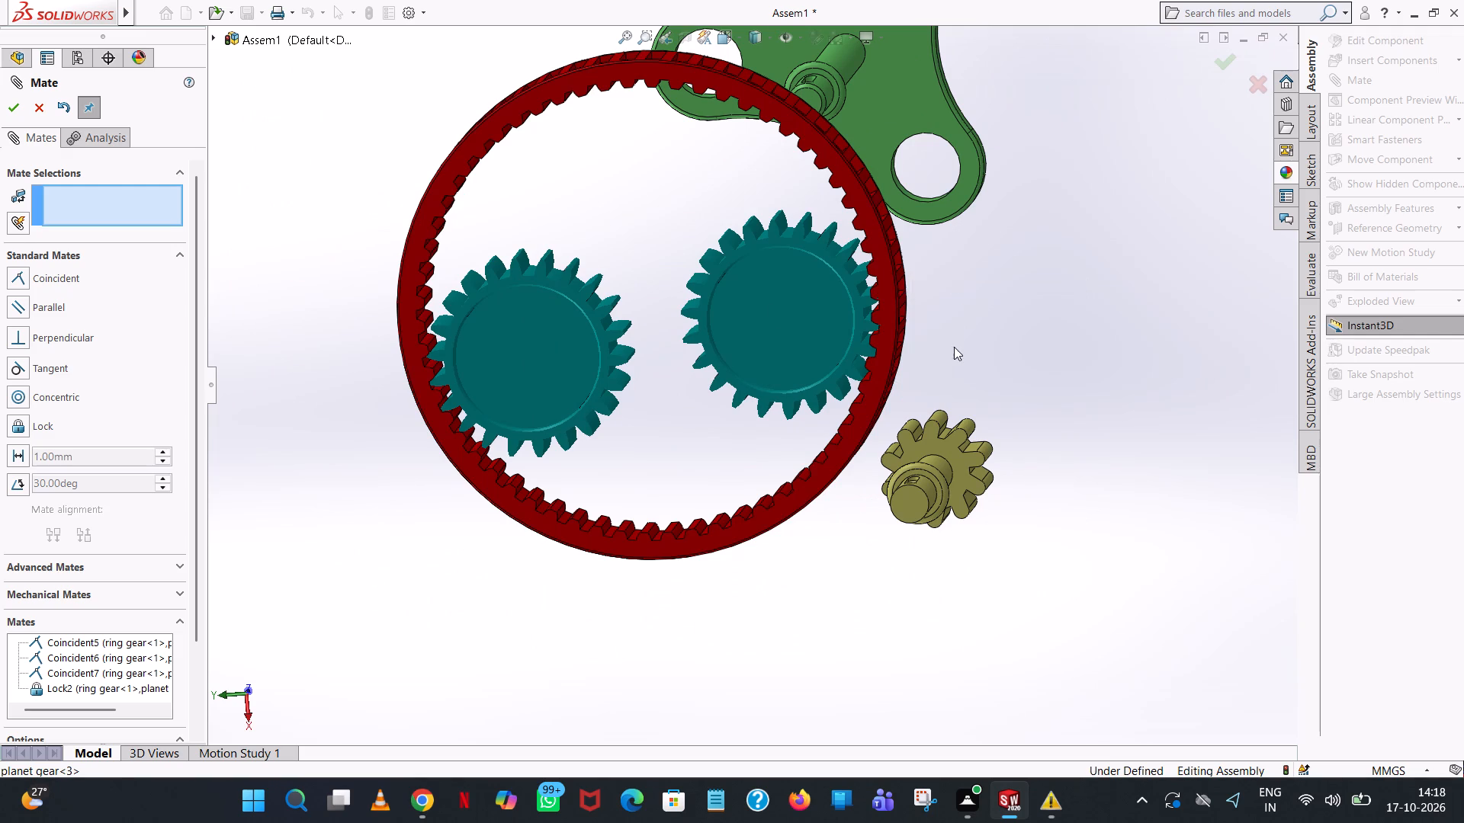
{"action": "scroll", "coordinate": [877, 252], "scroll_direction": "down", "scroll_amount": 5}
{"action": "left_click_drag", "start_coordinate": [703, 301], "coordinate": [675, 276]}
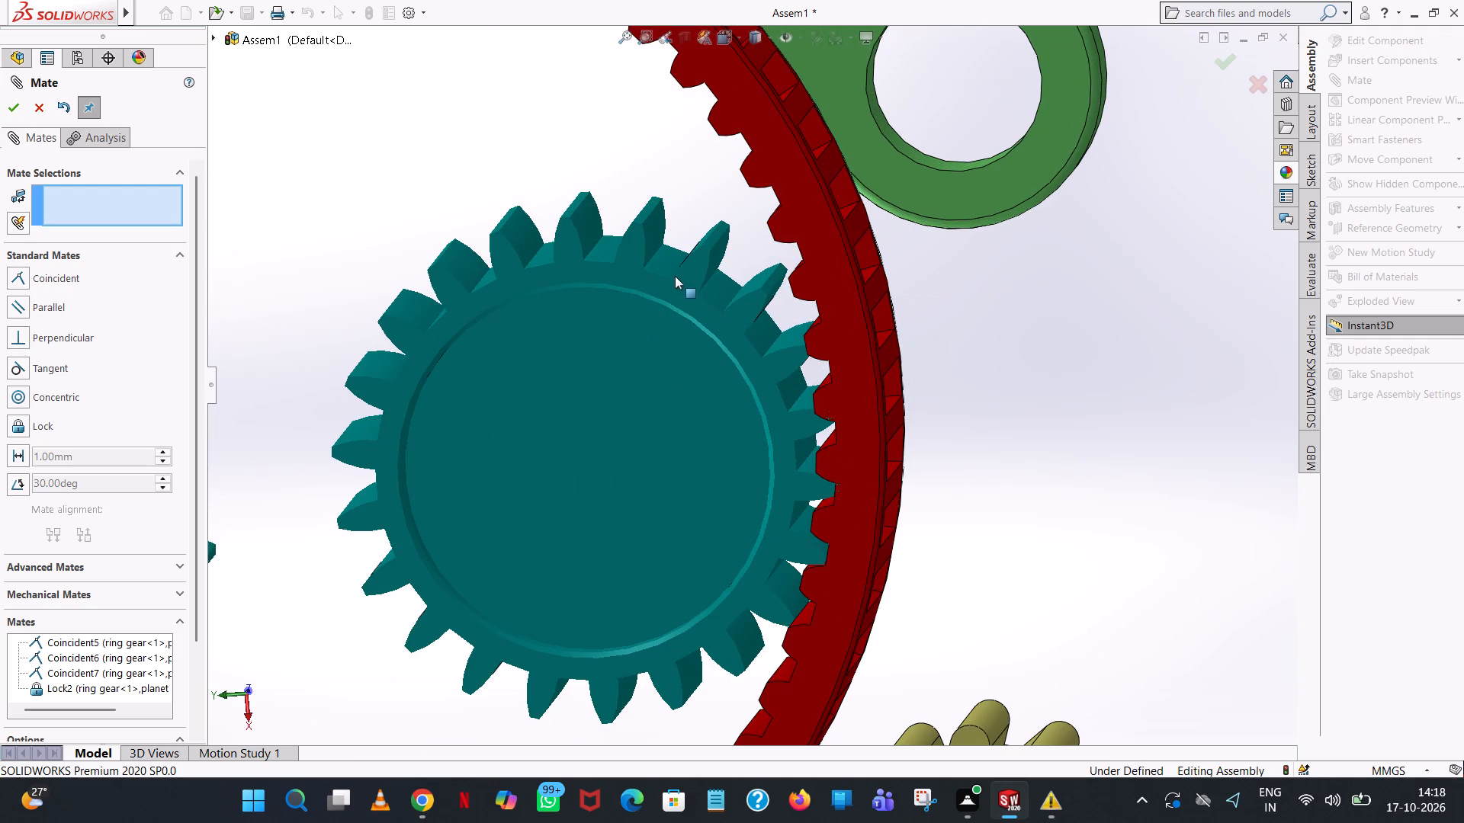
{"action": "left_click_drag", "start_coordinate": [675, 276], "coordinate": [790, 363]}
{"action": "scroll", "coordinate": [790, 363], "scroll_direction": "up", "scroll_amount": 6}
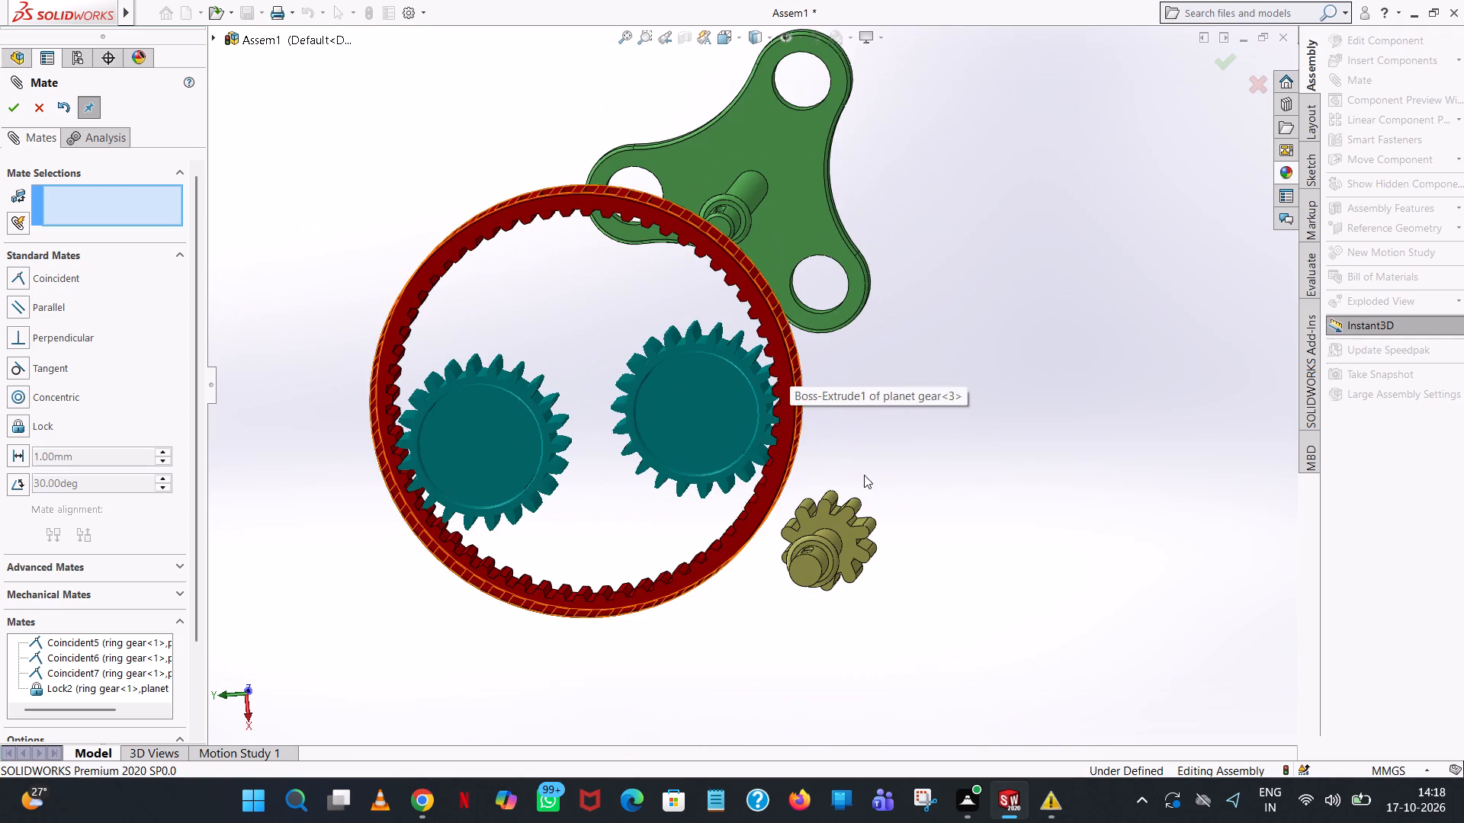
Move the sun gear away from the ring gear's rim and out along its axis, in front of the ring gear.
{"action": "left_click_drag", "start_coordinate": [849, 538], "coordinate": [811, 629]}
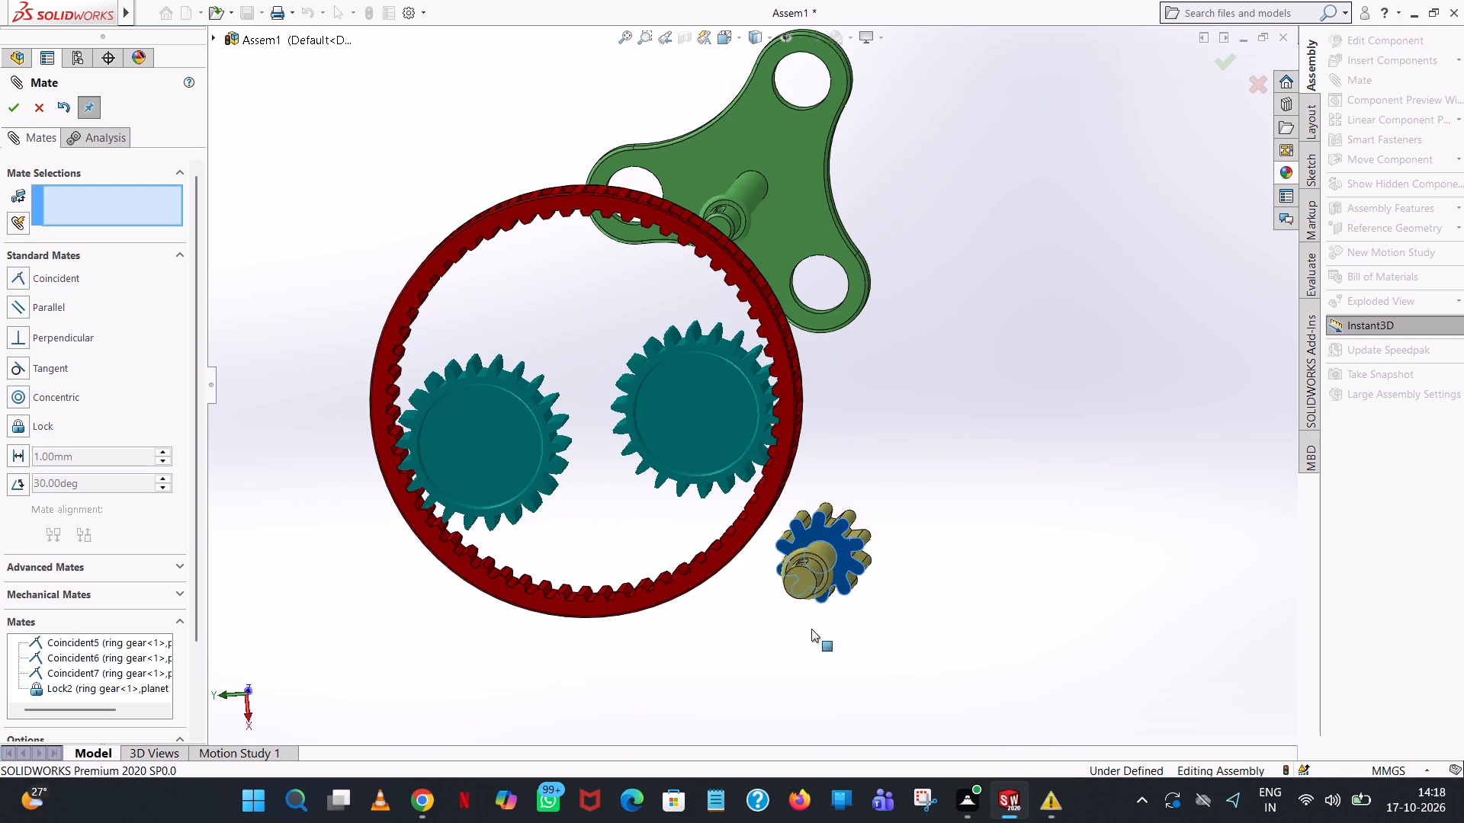
{"action": "left_click_drag", "start_coordinate": [811, 629], "coordinate": [746, 670]}
{"action": "scroll", "coordinate": [811, 649], "scroll_direction": "down", "scroll_amount": 1}
{"action": "middle_click_drag", "start_coordinate": [815, 649], "coordinate": [997, 547]}
{"action": "left_click_drag", "start_coordinate": [859, 592], "coordinate": [920, 581]}
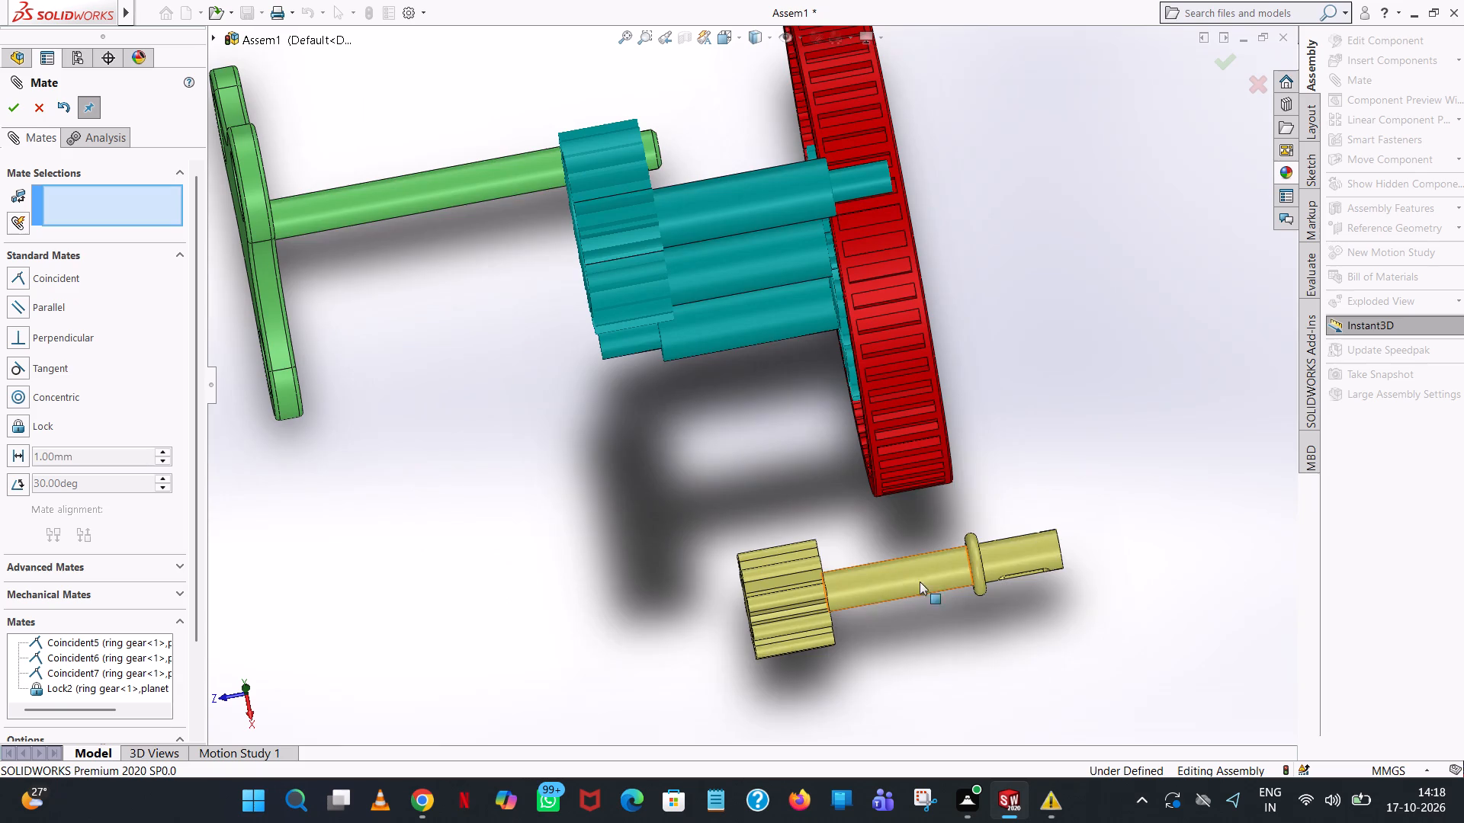
{"action": "left_click_drag", "start_coordinate": [920, 581], "coordinate": [1167, 259]}
Move planet gear<2> to the front of the ring gear beside the sun gear, and finish mating.
{"action": "middle_click_drag", "start_coordinate": [1046, 332], "coordinate": [1049, 332]}
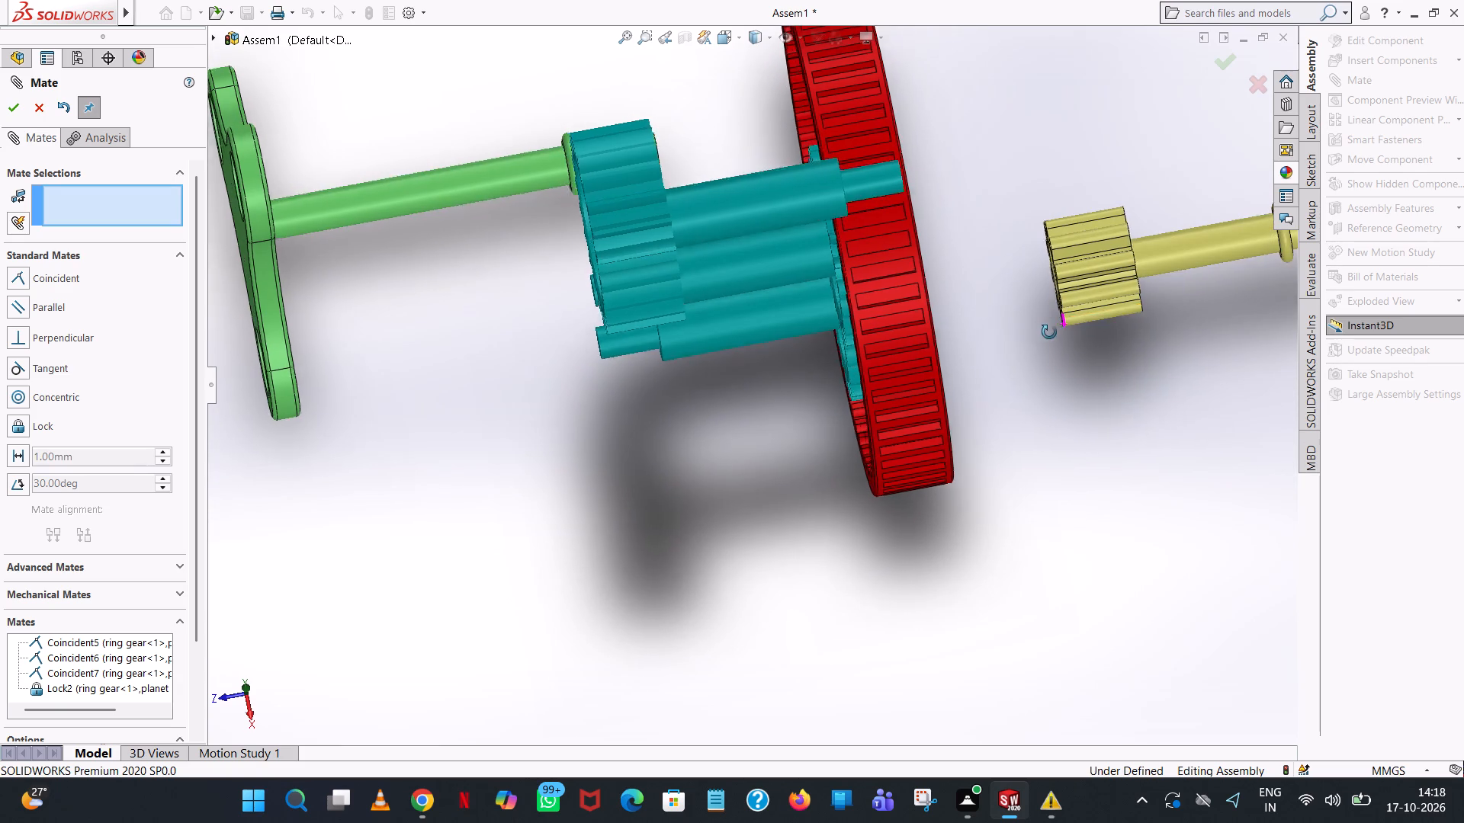
{"action": "middle_click_drag", "start_coordinate": [1049, 332], "coordinate": [1026, 460]}
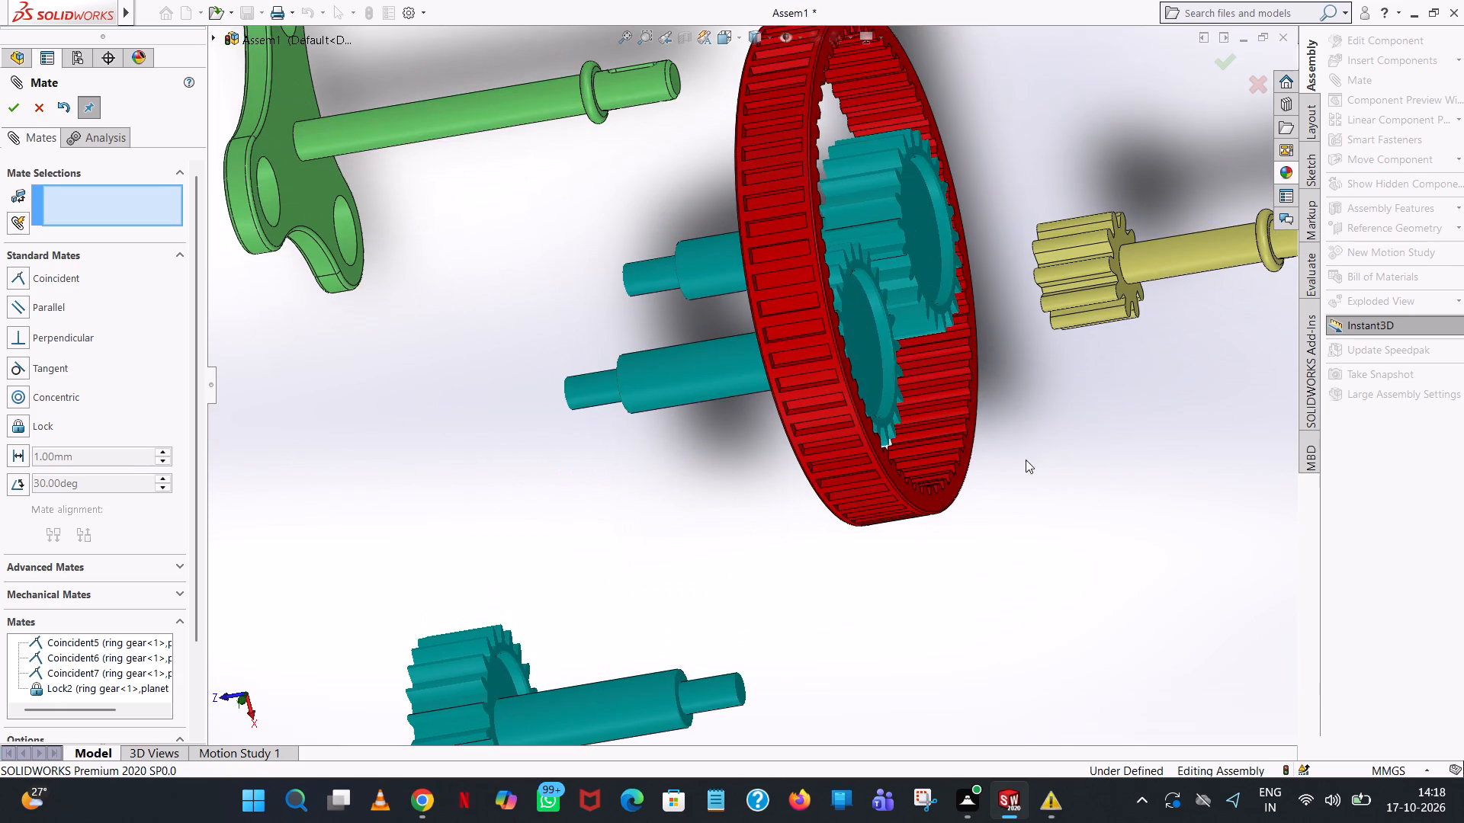
{"action": "left_click_drag", "start_coordinate": [541, 723], "coordinate": [1073, 191]}
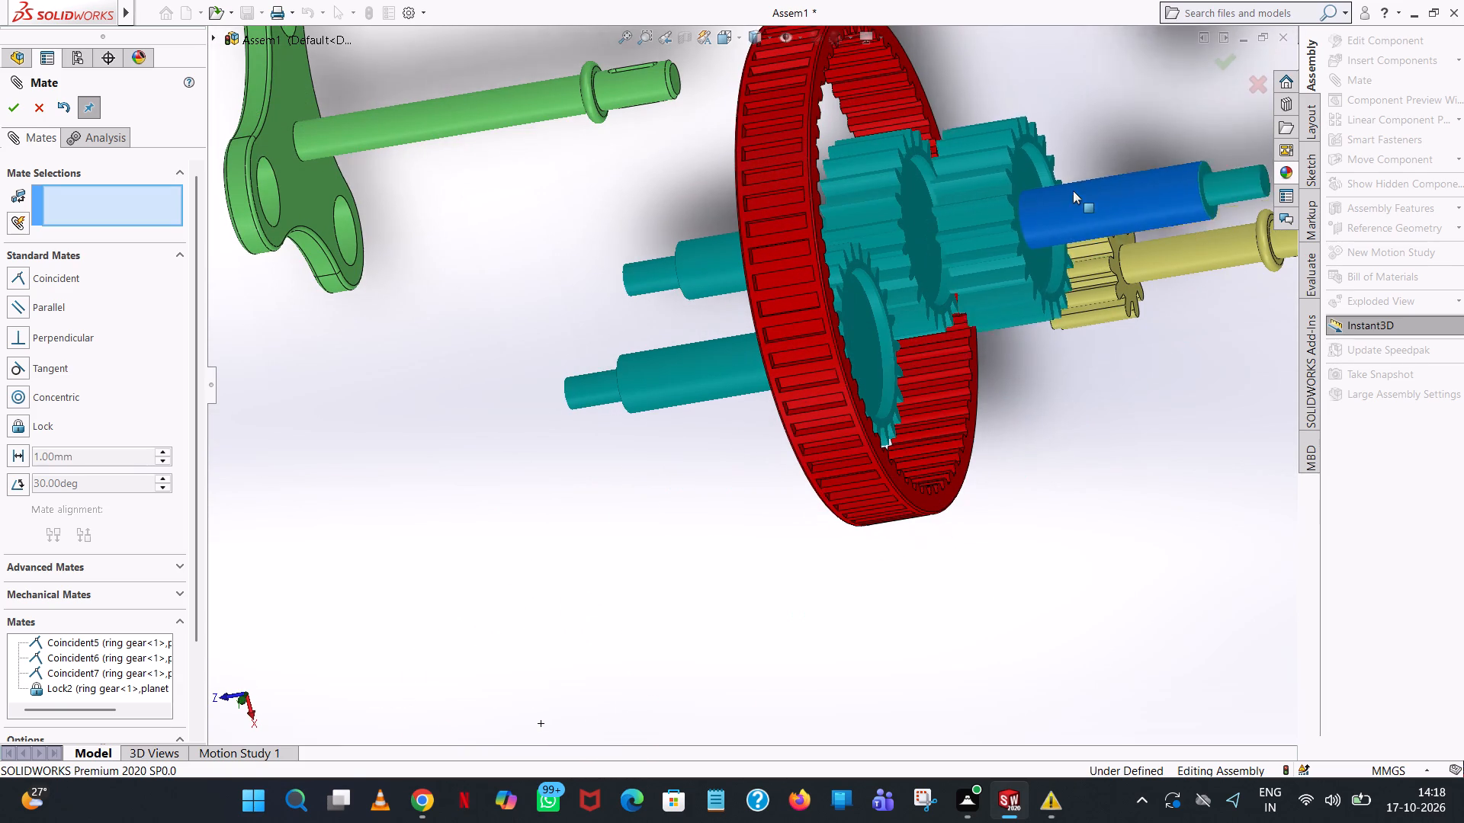
{"action": "left_click_drag", "start_coordinate": [1073, 191], "coordinate": [1067, 182]}
{"action": "scroll", "coordinate": [1180, 182], "scroll_direction": "up", "scroll_amount": 3}
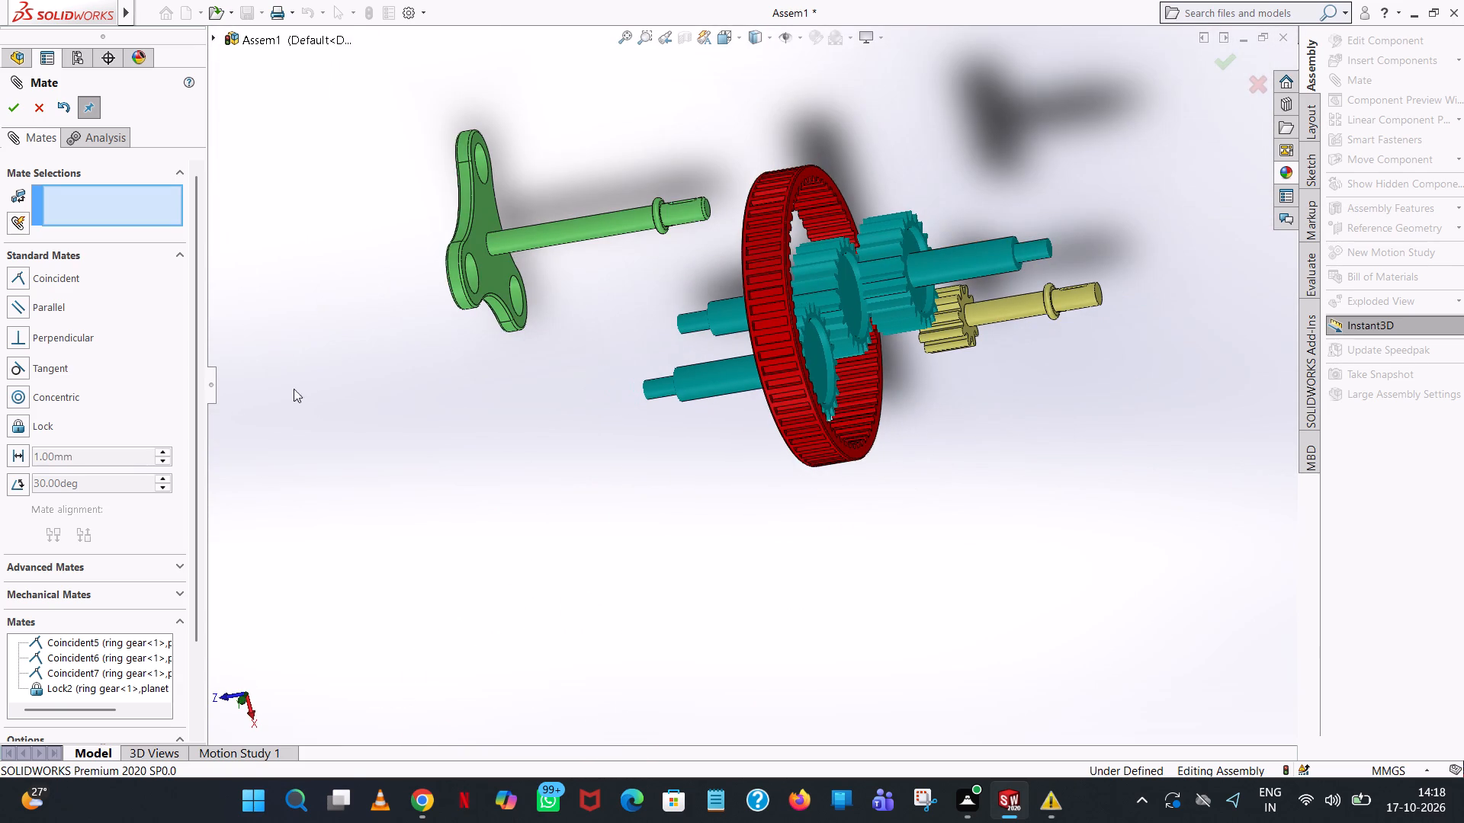
{"action": "left_click", "coordinate": [8, 106]}
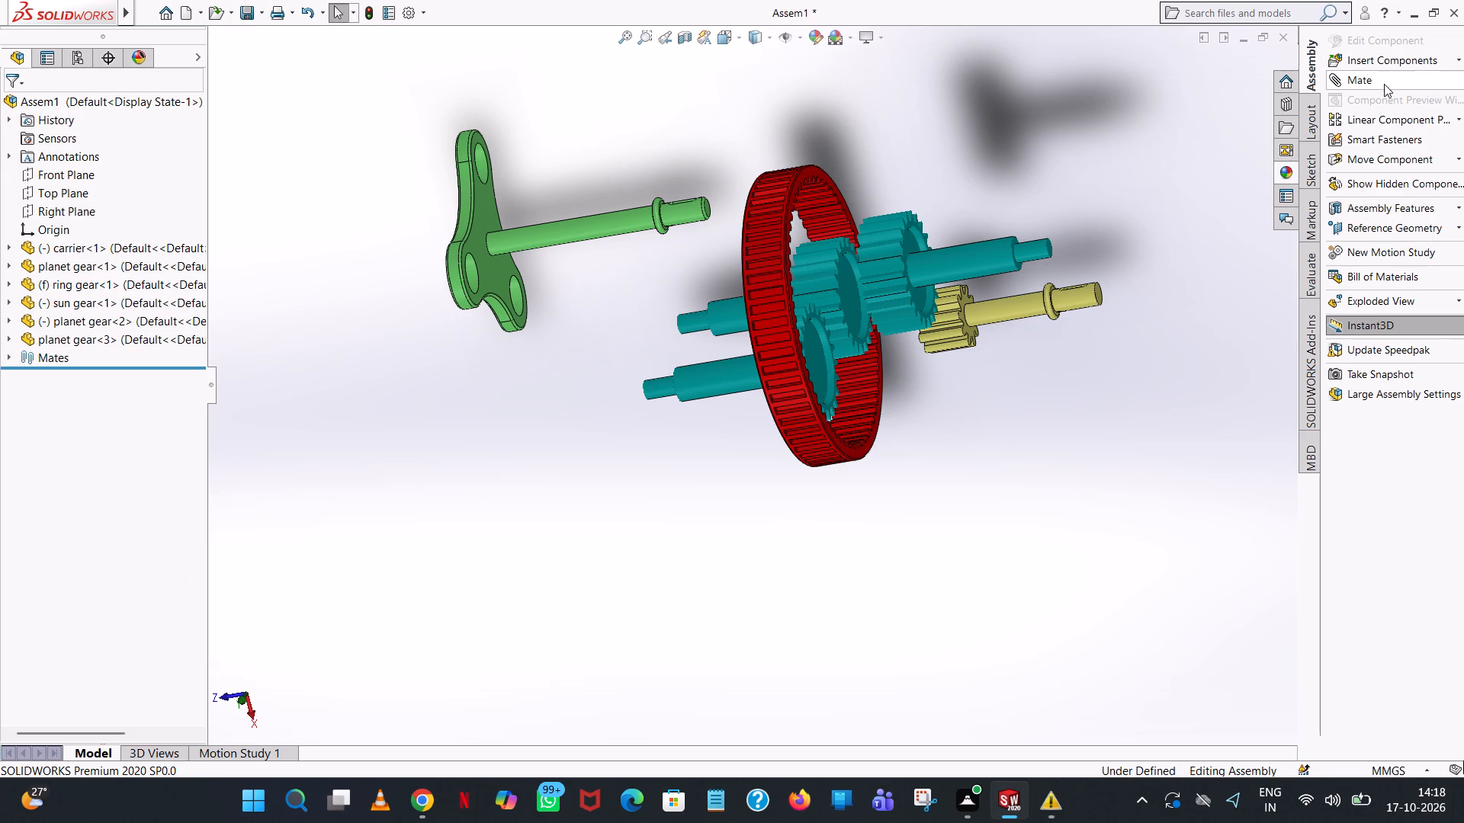
Rotate planet gear<2> about half a turn so its shaft points toward the ring gear.
{"action": "left_click", "coordinate": [1458, 162]}
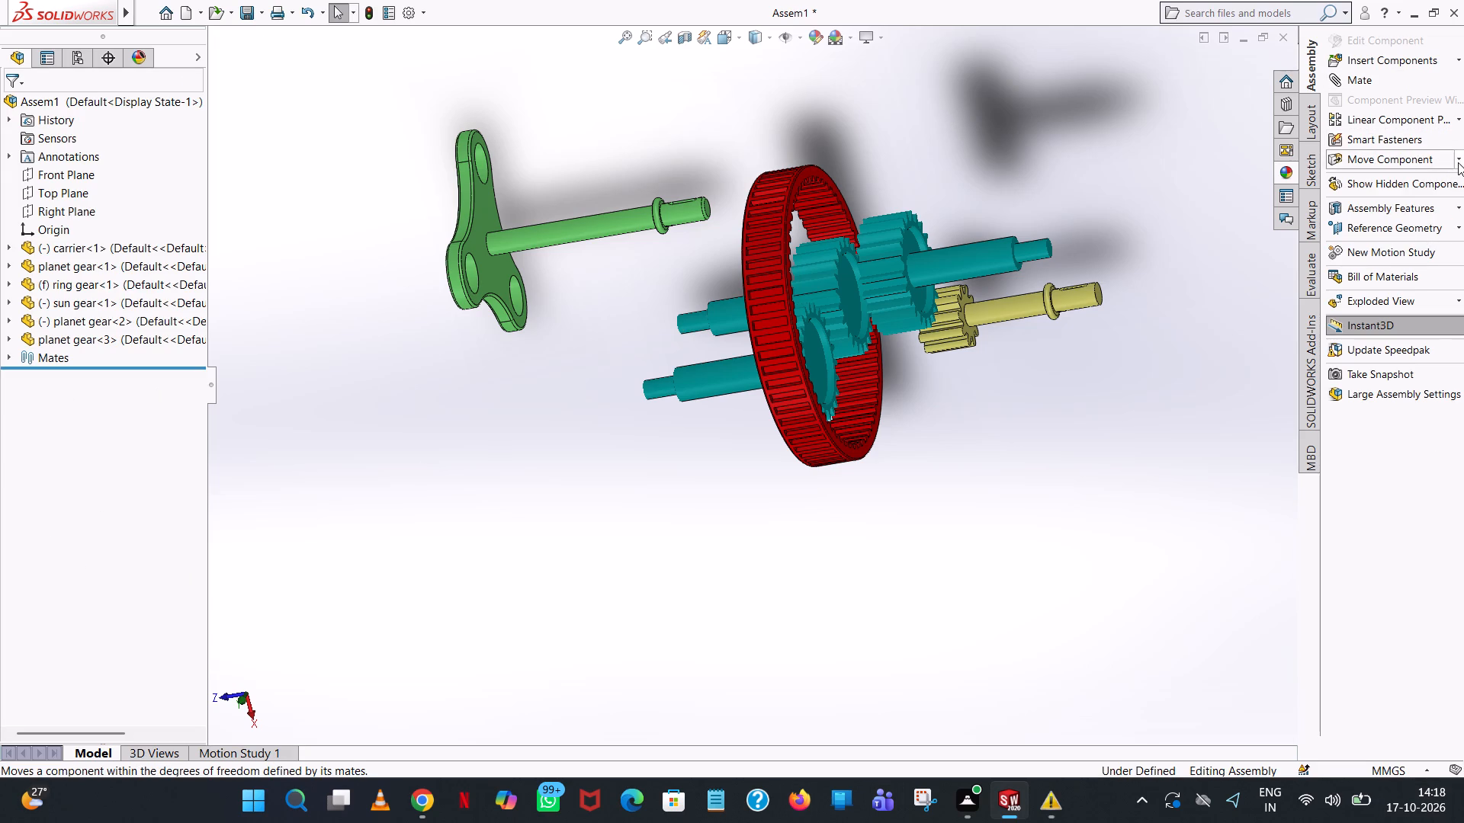
{"action": "left_click", "coordinate": [1394, 180]}
{"action": "left_click_drag", "start_coordinate": [926, 269], "coordinate": [931, 269]}
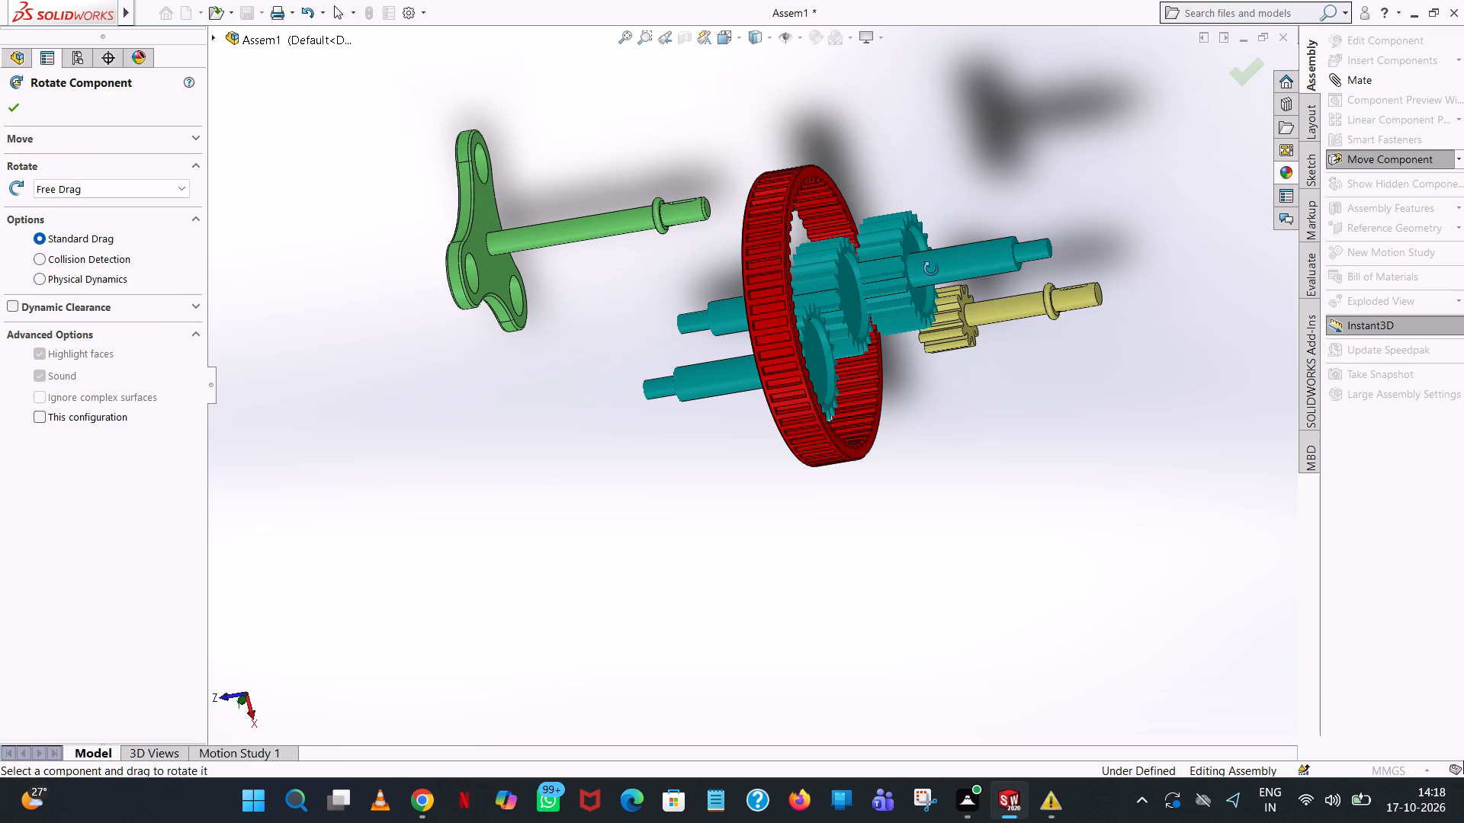
{"action": "left_click_drag", "start_coordinate": [931, 269], "coordinate": [1276, 229]}
{"action": "left_click", "coordinate": [1239, 80]}
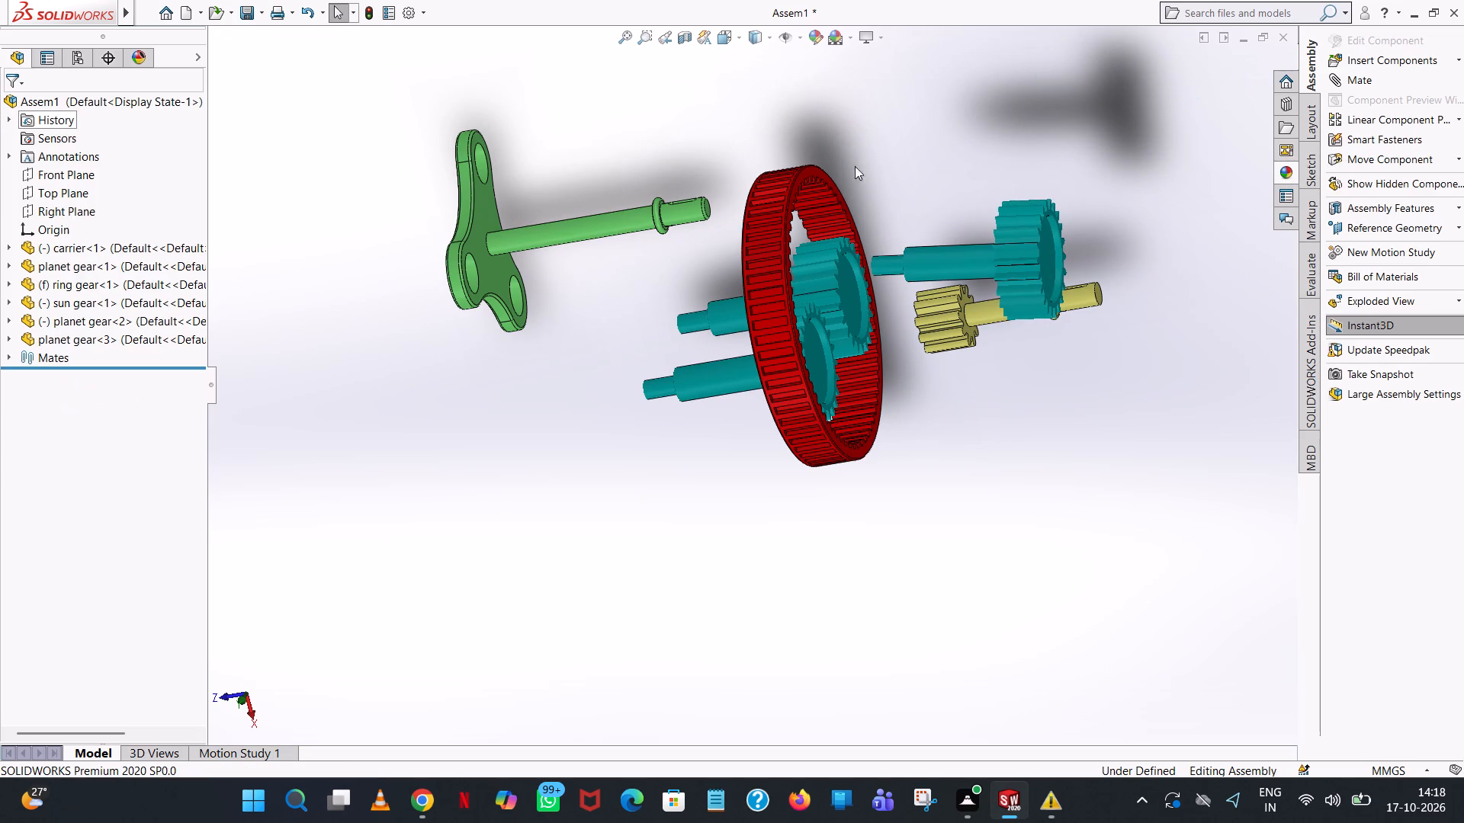
Move planet gear<2> in front of the ring gear, next to the two seated planet gears.
{"action": "middle_click_drag", "start_coordinate": [1120, 395], "coordinate": [1007, 412]}
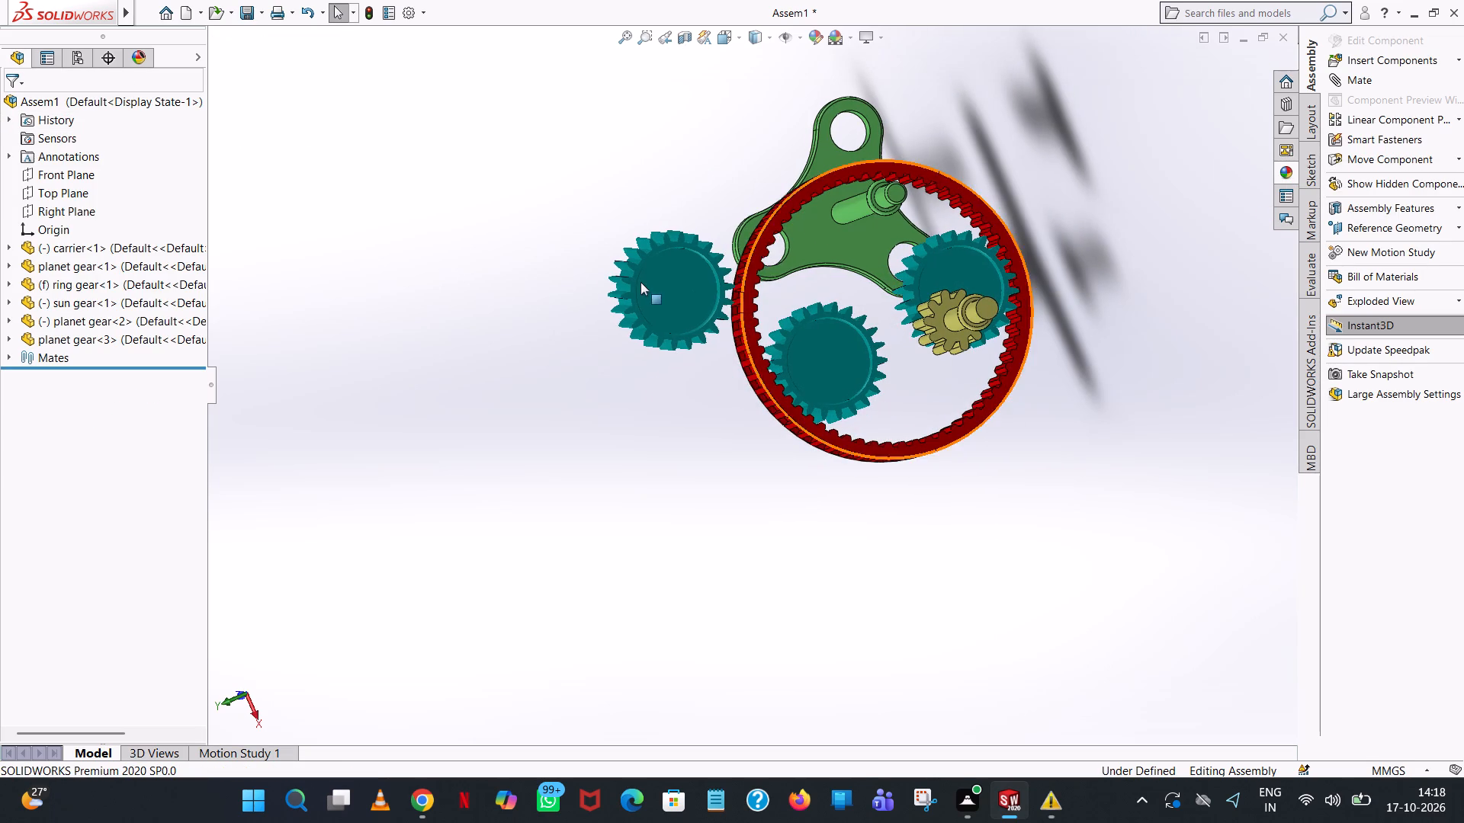
{"action": "left_click_drag", "start_coordinate": [640, 282], "coordinate": [854, 230]}
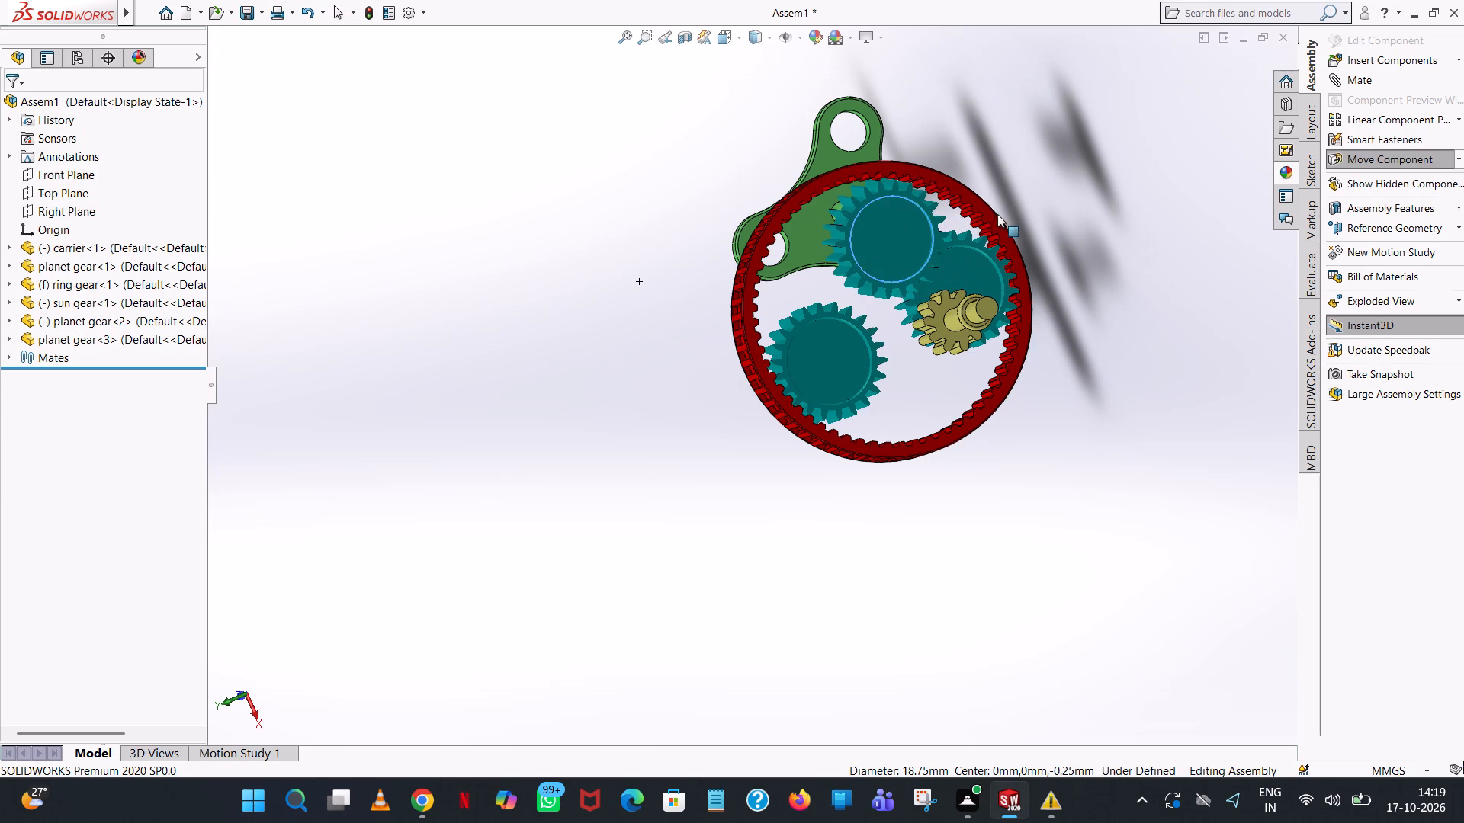
{"action": "middle_click_drag", "start_coordinate": [1089, 218], "coordinate": [1053, 243]}
{"action": "scroll", "coordinate": [814, 246], "scroll_direction": "down", "scroll_amount": 5}
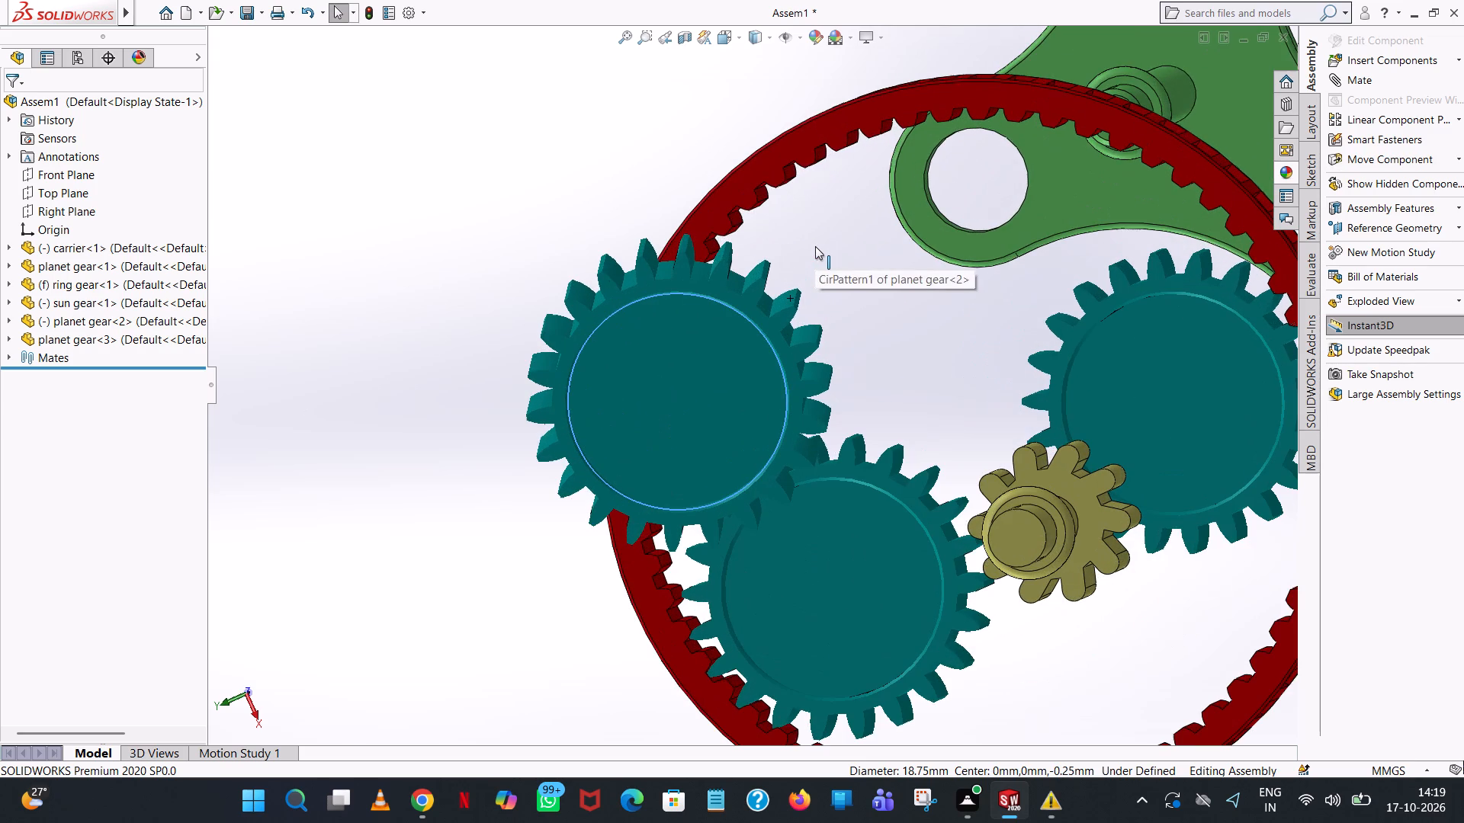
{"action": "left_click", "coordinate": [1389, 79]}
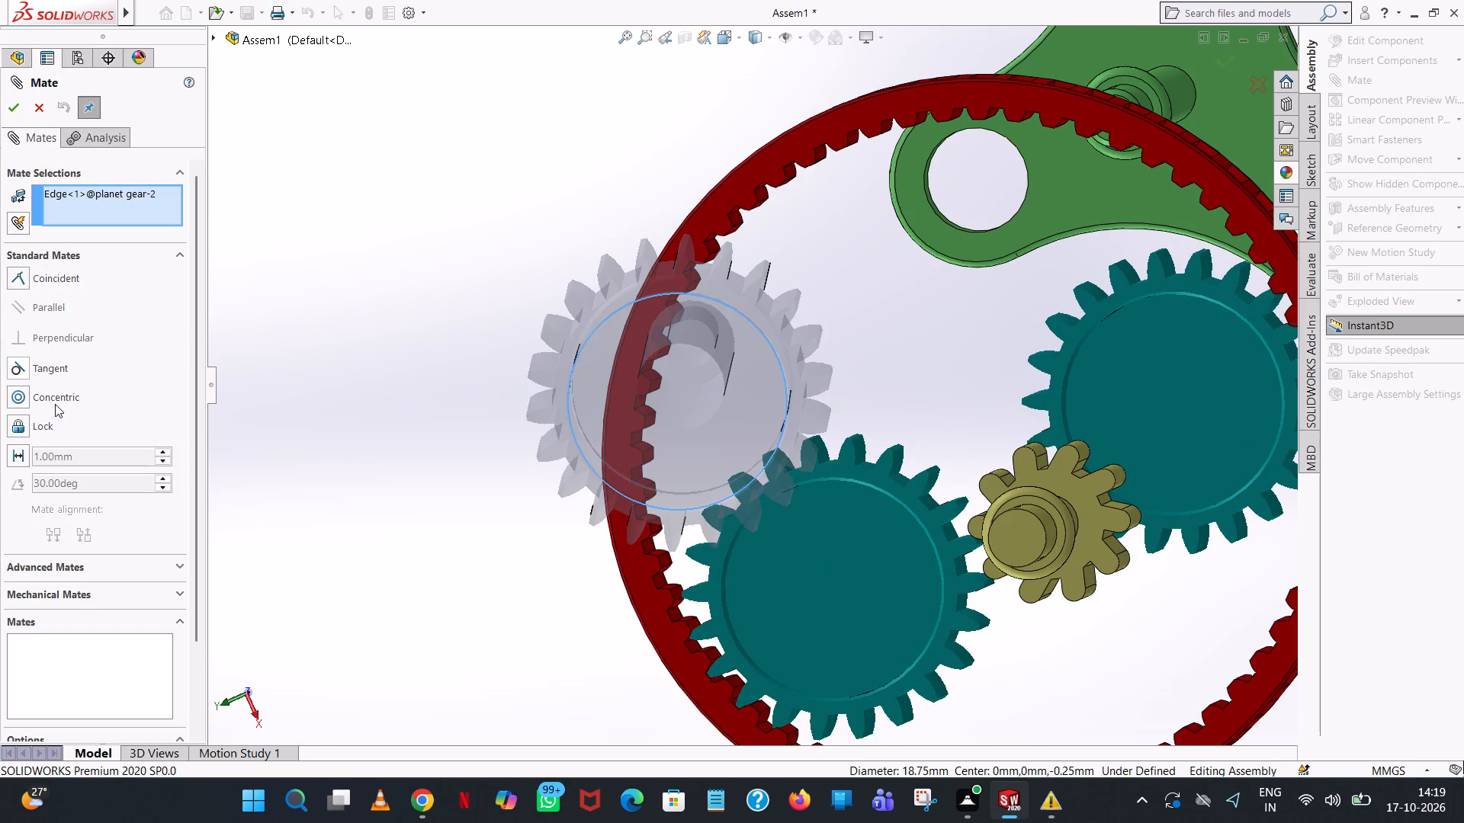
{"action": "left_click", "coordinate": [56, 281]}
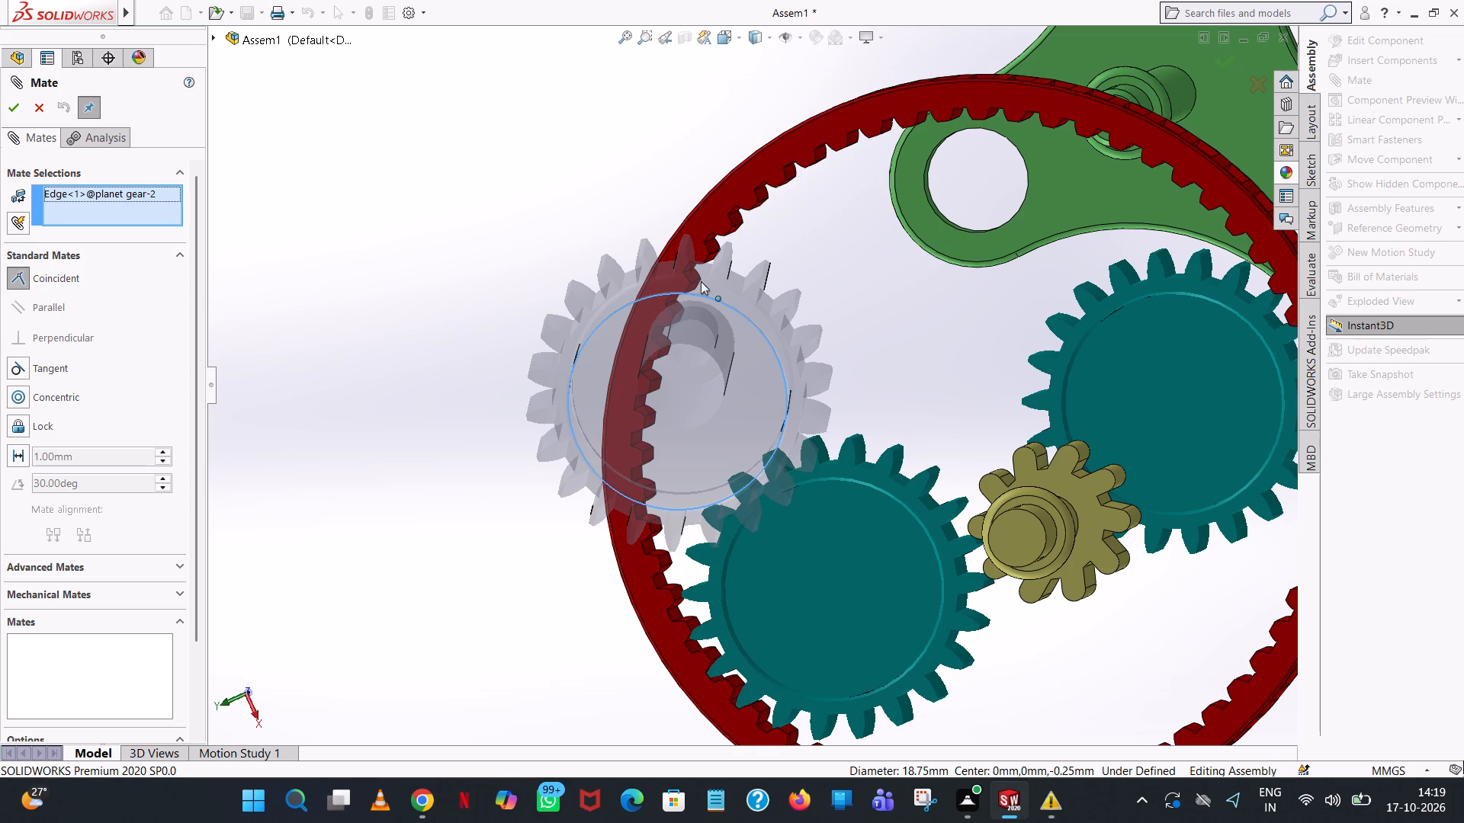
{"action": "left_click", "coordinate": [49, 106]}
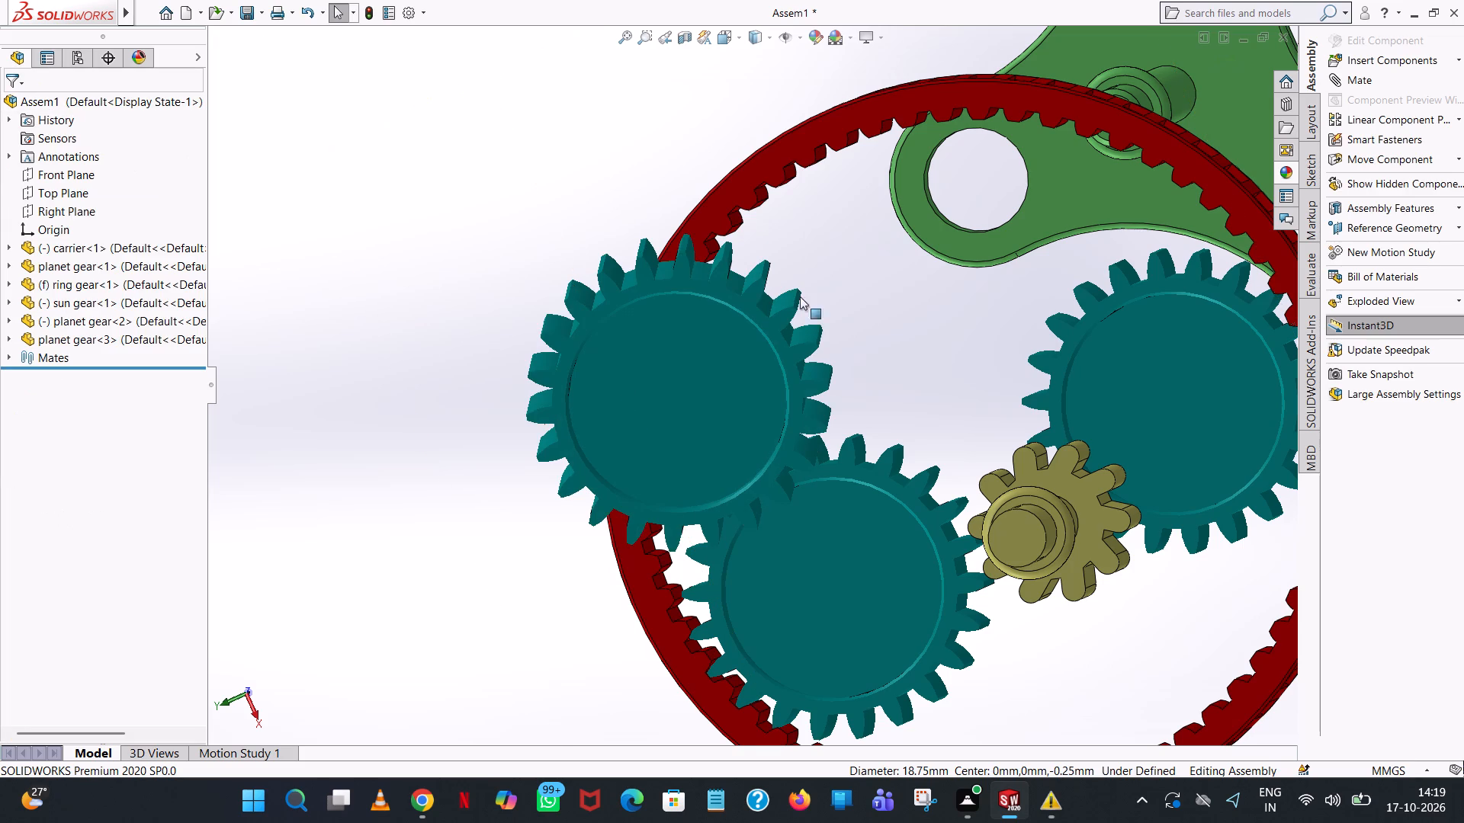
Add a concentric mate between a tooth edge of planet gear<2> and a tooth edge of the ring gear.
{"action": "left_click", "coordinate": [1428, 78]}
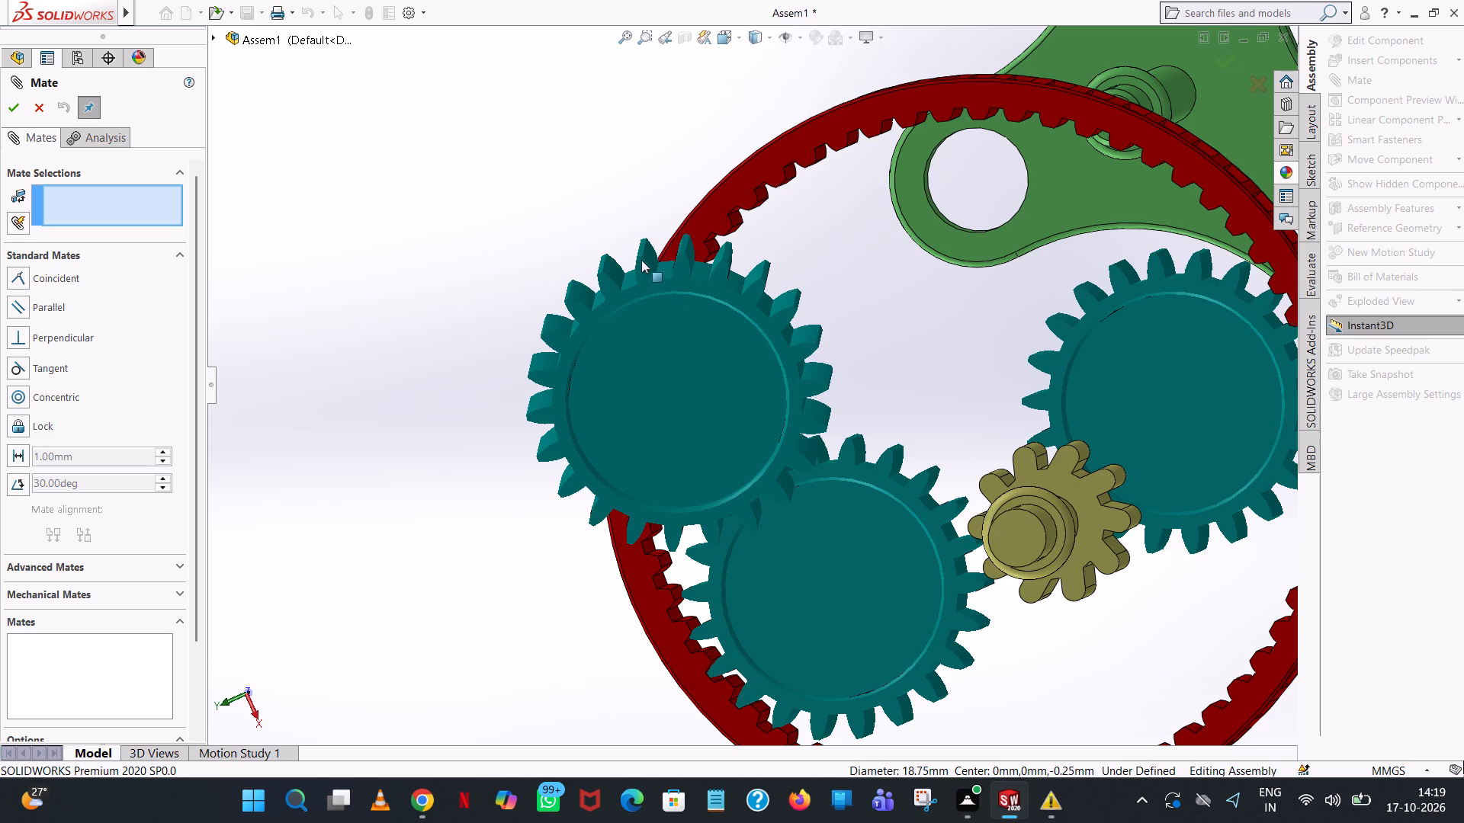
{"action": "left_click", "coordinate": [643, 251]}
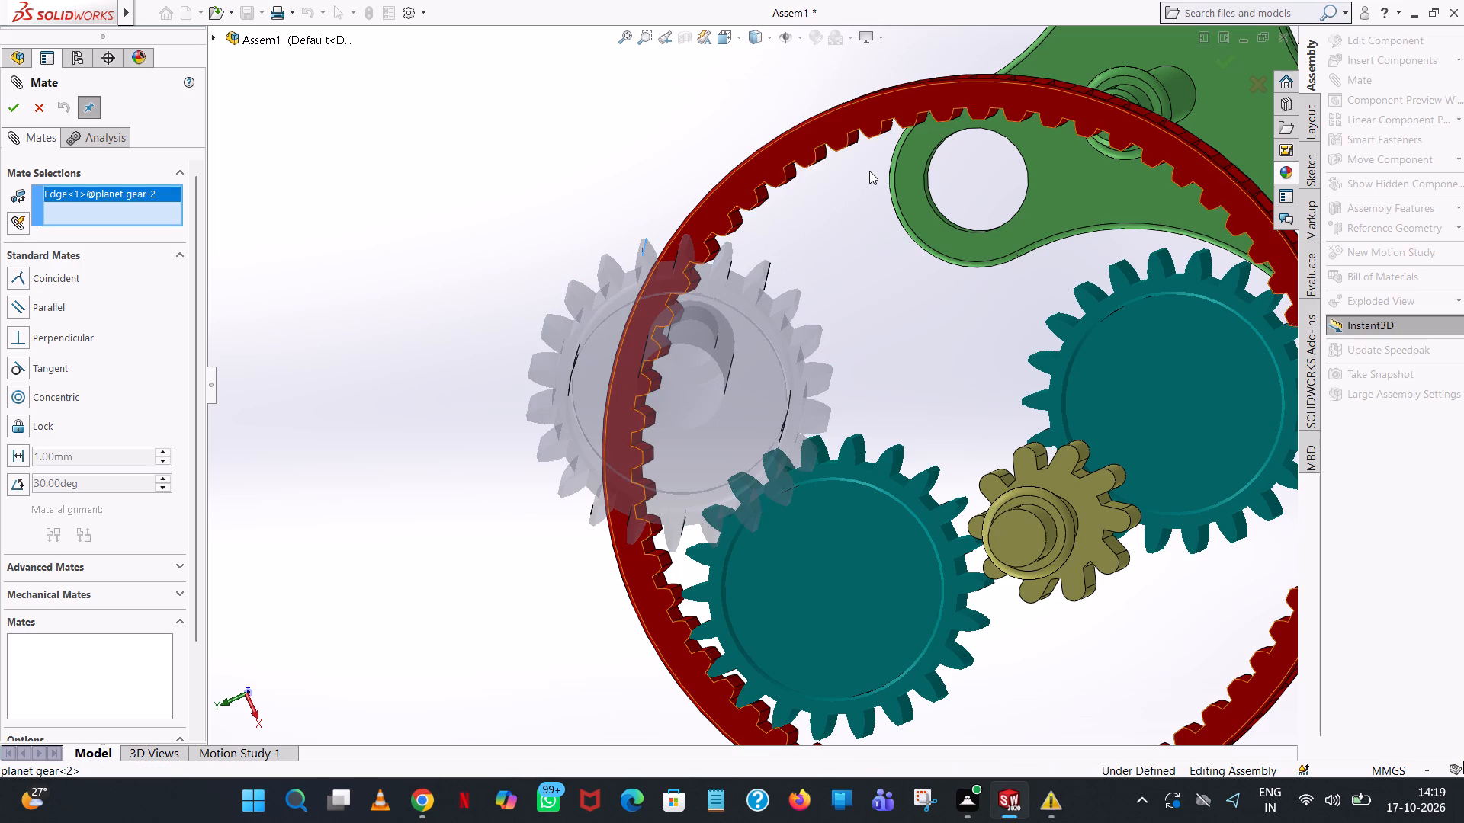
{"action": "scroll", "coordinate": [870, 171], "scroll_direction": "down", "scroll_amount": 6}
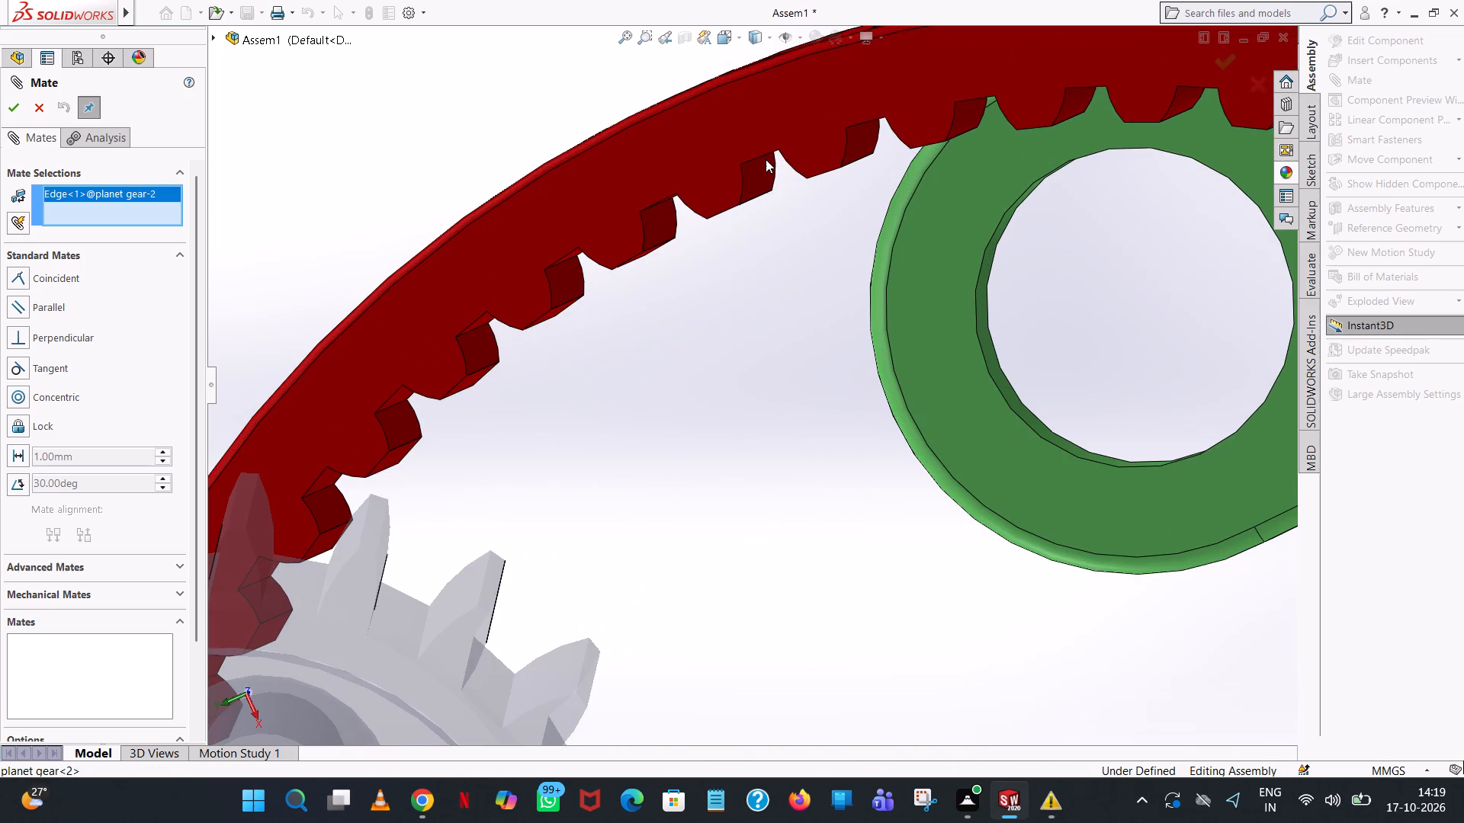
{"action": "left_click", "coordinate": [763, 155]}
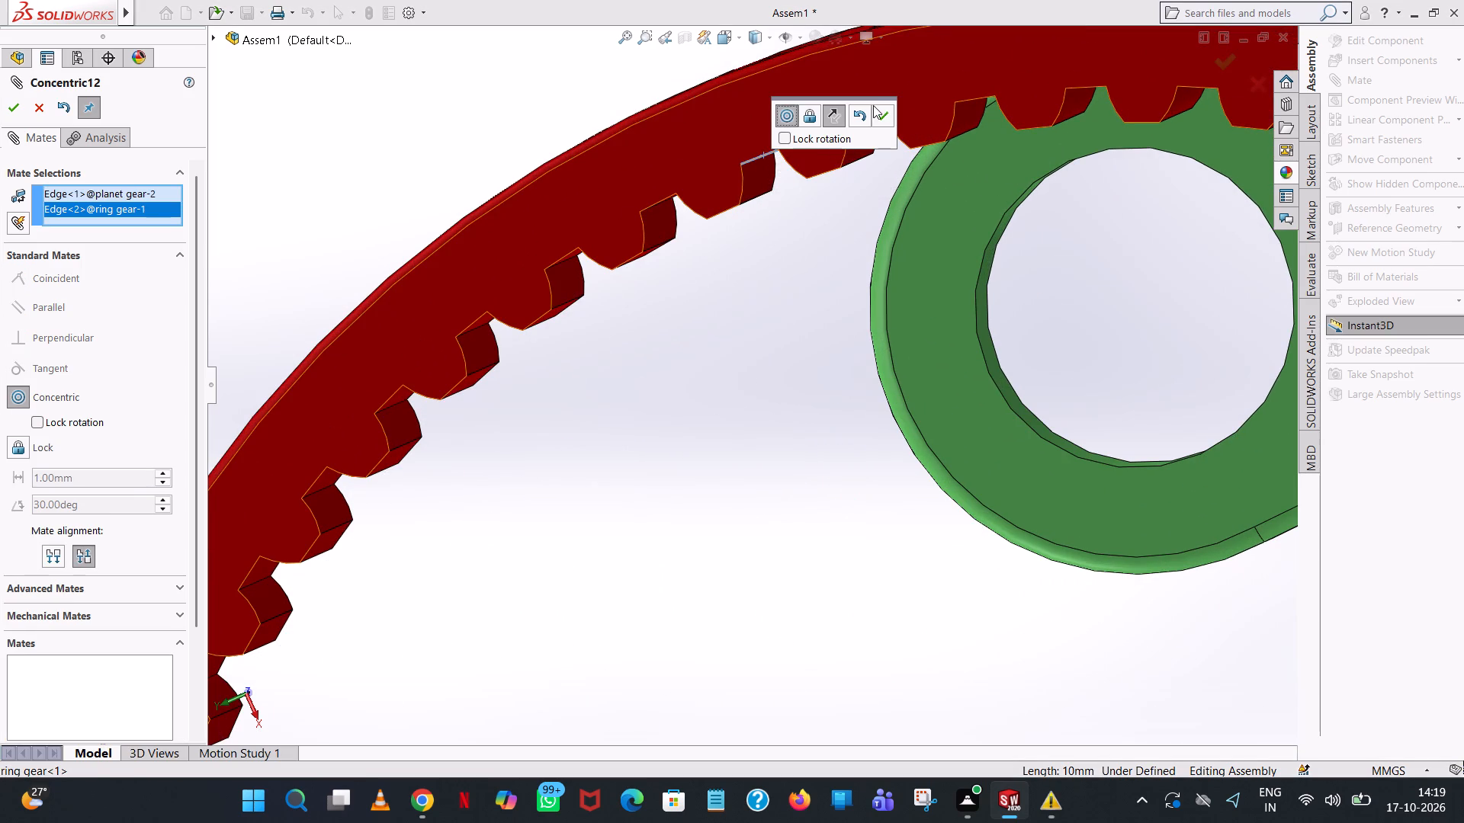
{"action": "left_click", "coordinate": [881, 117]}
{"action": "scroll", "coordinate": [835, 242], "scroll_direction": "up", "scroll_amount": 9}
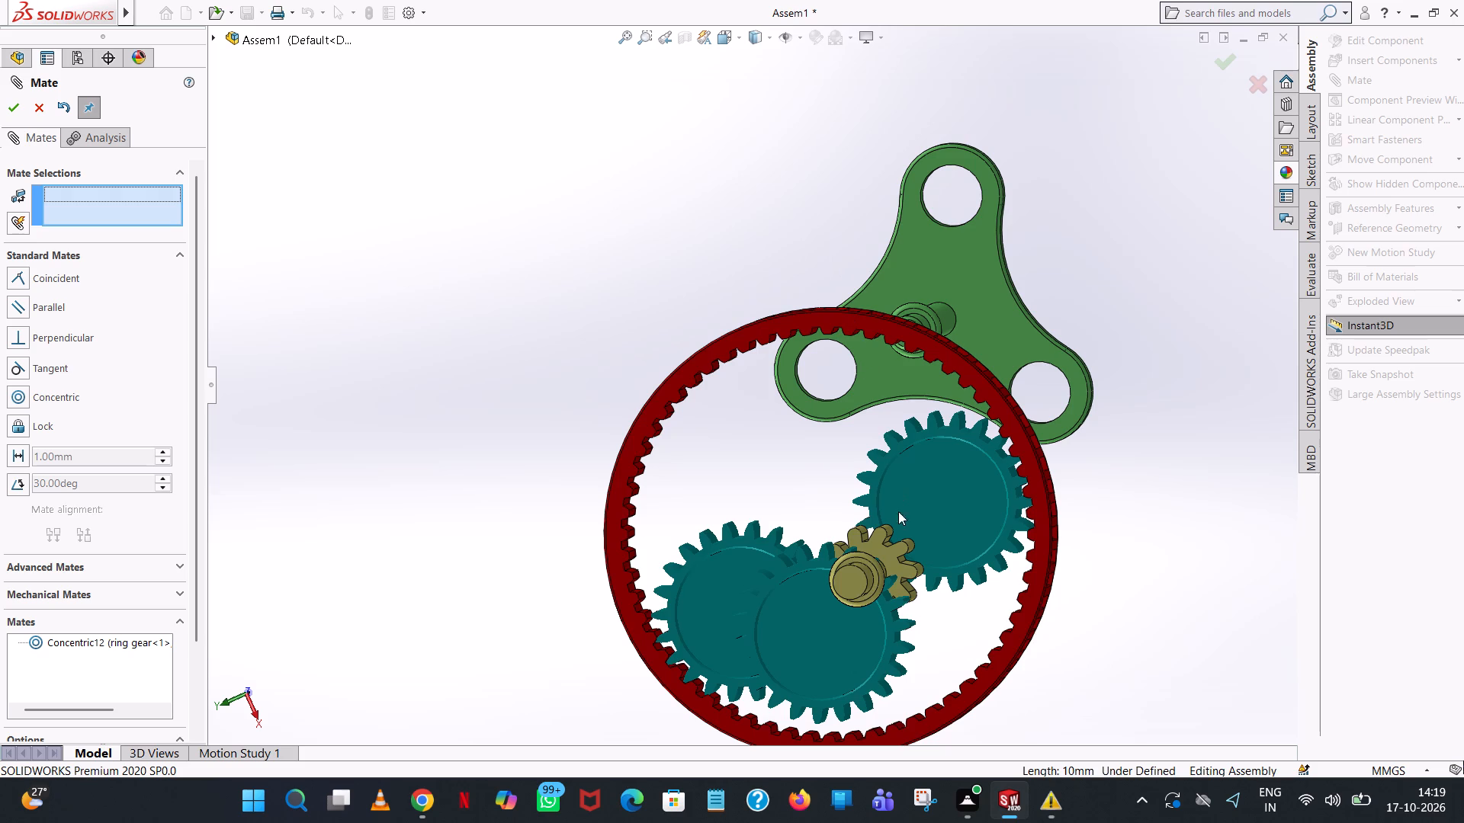
Drag planet gear<2> around to test its movement, place it inside the ring gear's upper area, and finish mating.
{"action": "left_click_drag", "start_coordinate": [796, 574], "coordinate": [763, 385]}
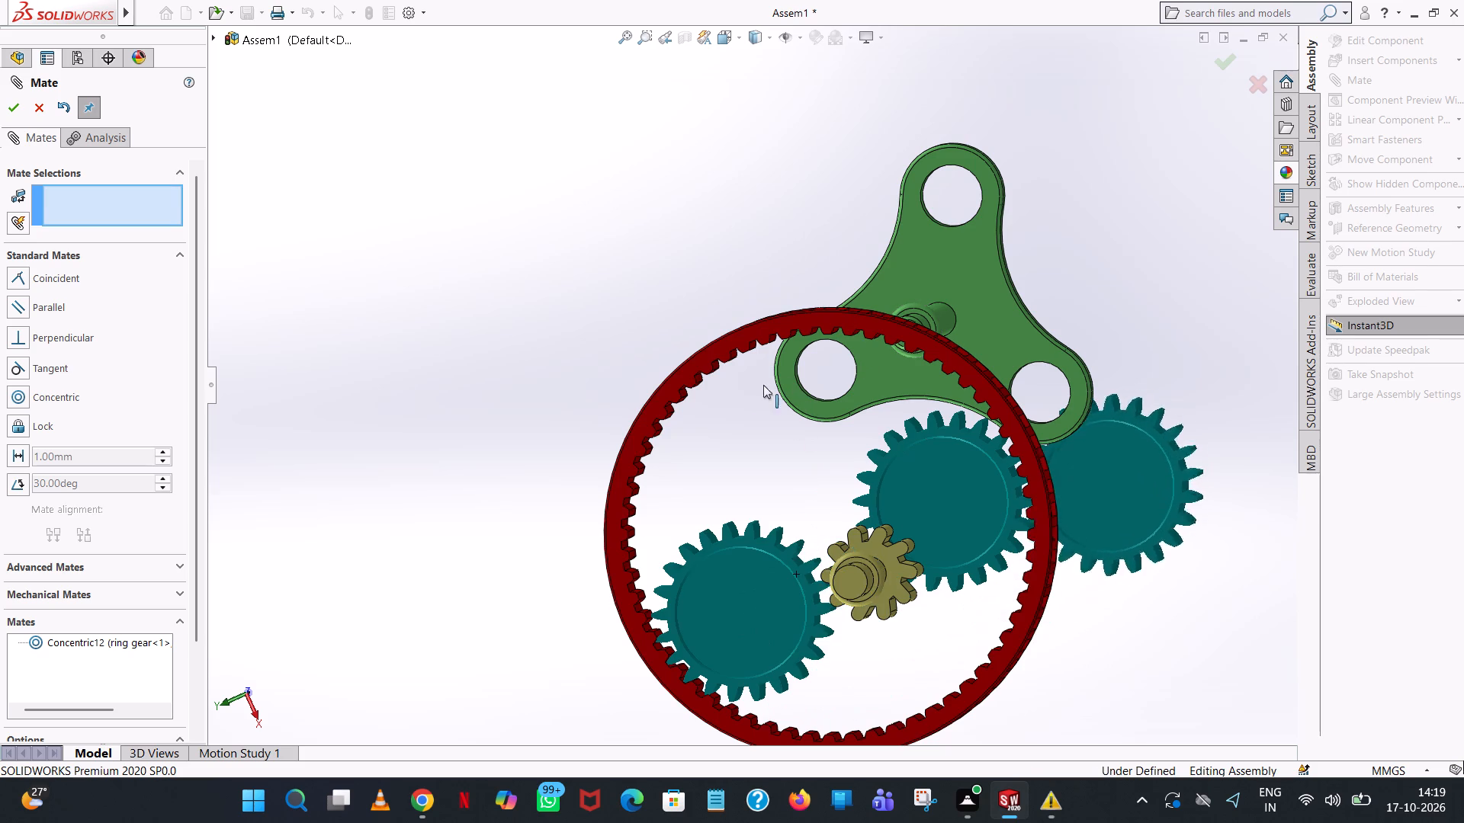
{"action": "left_click_drag", "start_coordinate": [763, 385], "coordinate": [363, 379]}
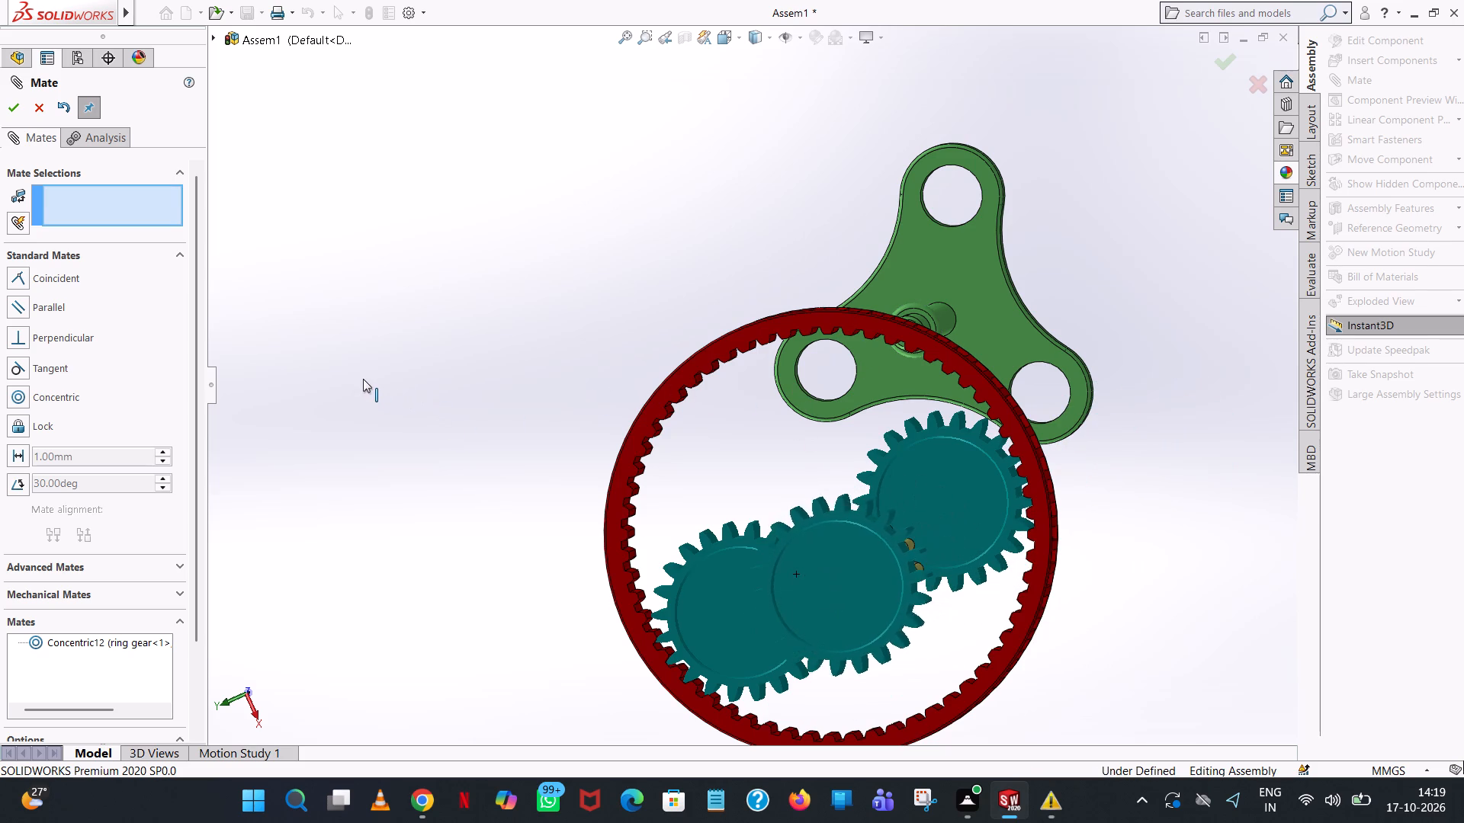
{"action": "left_click_drag", "start_coordinate": [363, 379], "coordinate": [313, 331]}
{"action": "middle_click_drag", "start_coordinate": [1183, 515], "coordinate": [1138, 531]}
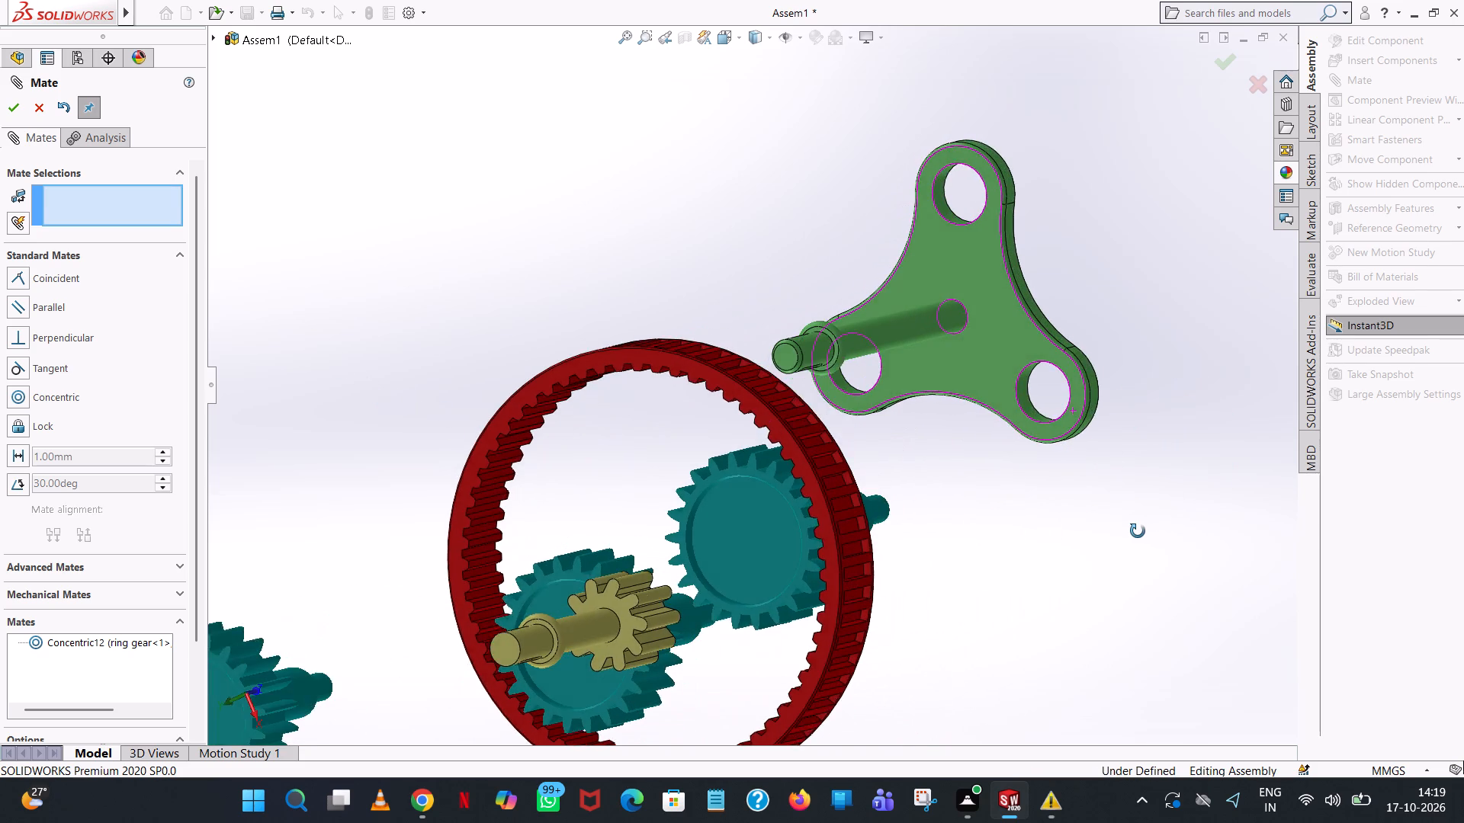
{"action": "middle_click_drag", "start_coordinate": [1138, 531], "coordinate": [1135, 533]}
{"action": "scroll", "coordinate": [1135, 533], "scroll_direction": "up", "scroll_amount": 3}
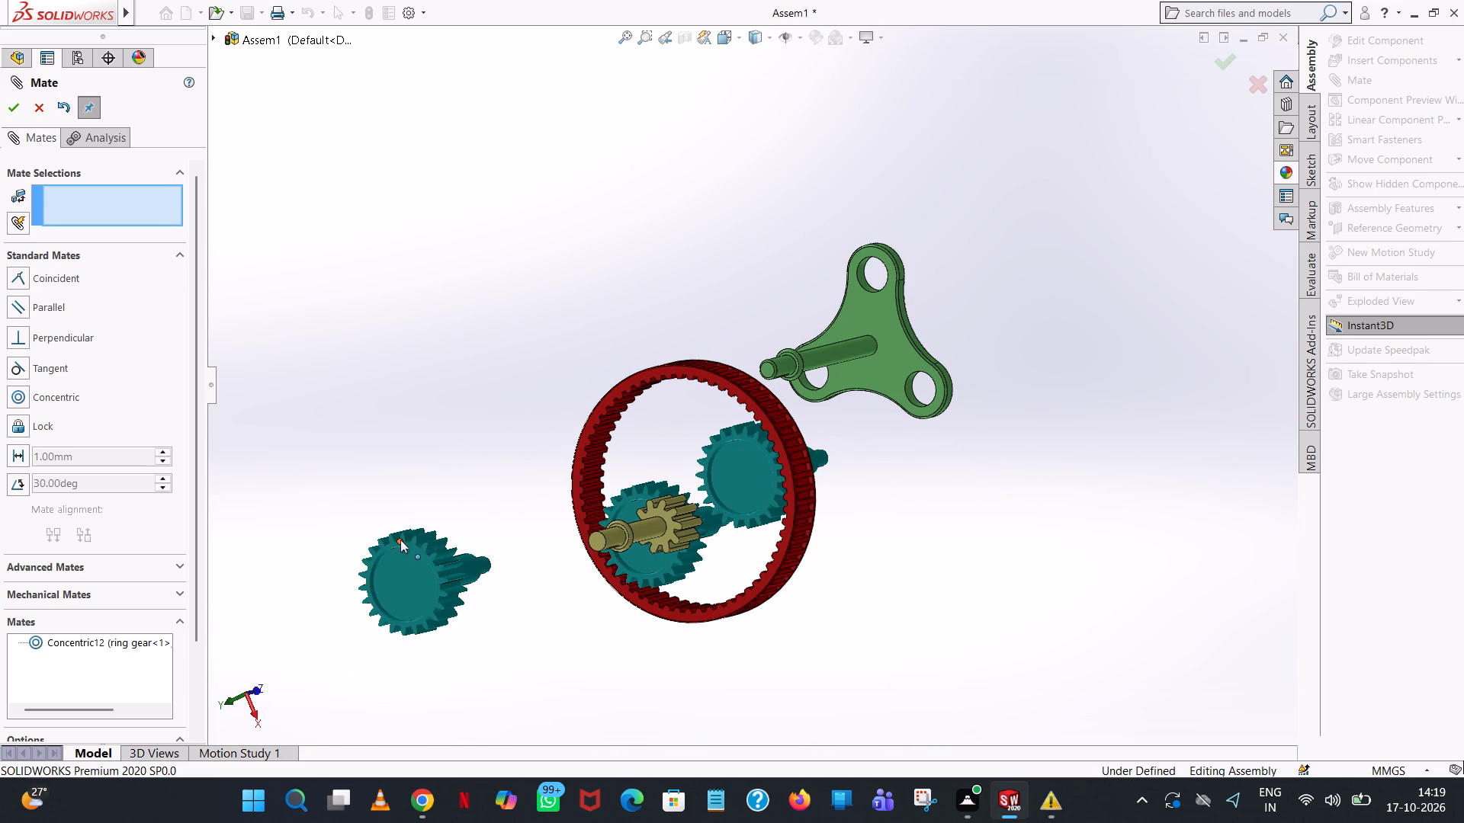
{"action": "left_click_drag", "start_coordinate": [400, 540], "coordinate": [592, 382]}
{"action": "left_click", "coordinate": [37, 106]}
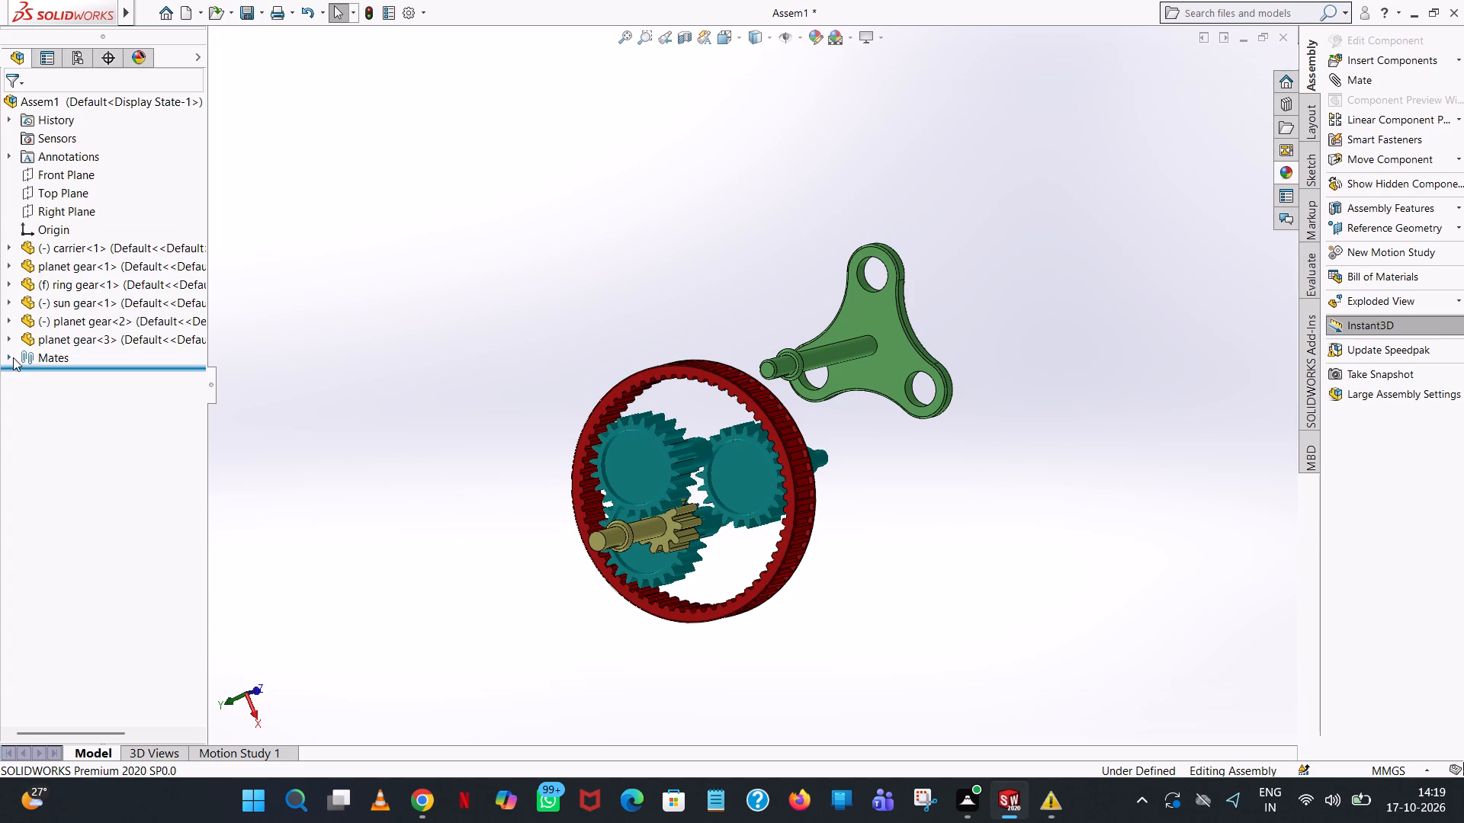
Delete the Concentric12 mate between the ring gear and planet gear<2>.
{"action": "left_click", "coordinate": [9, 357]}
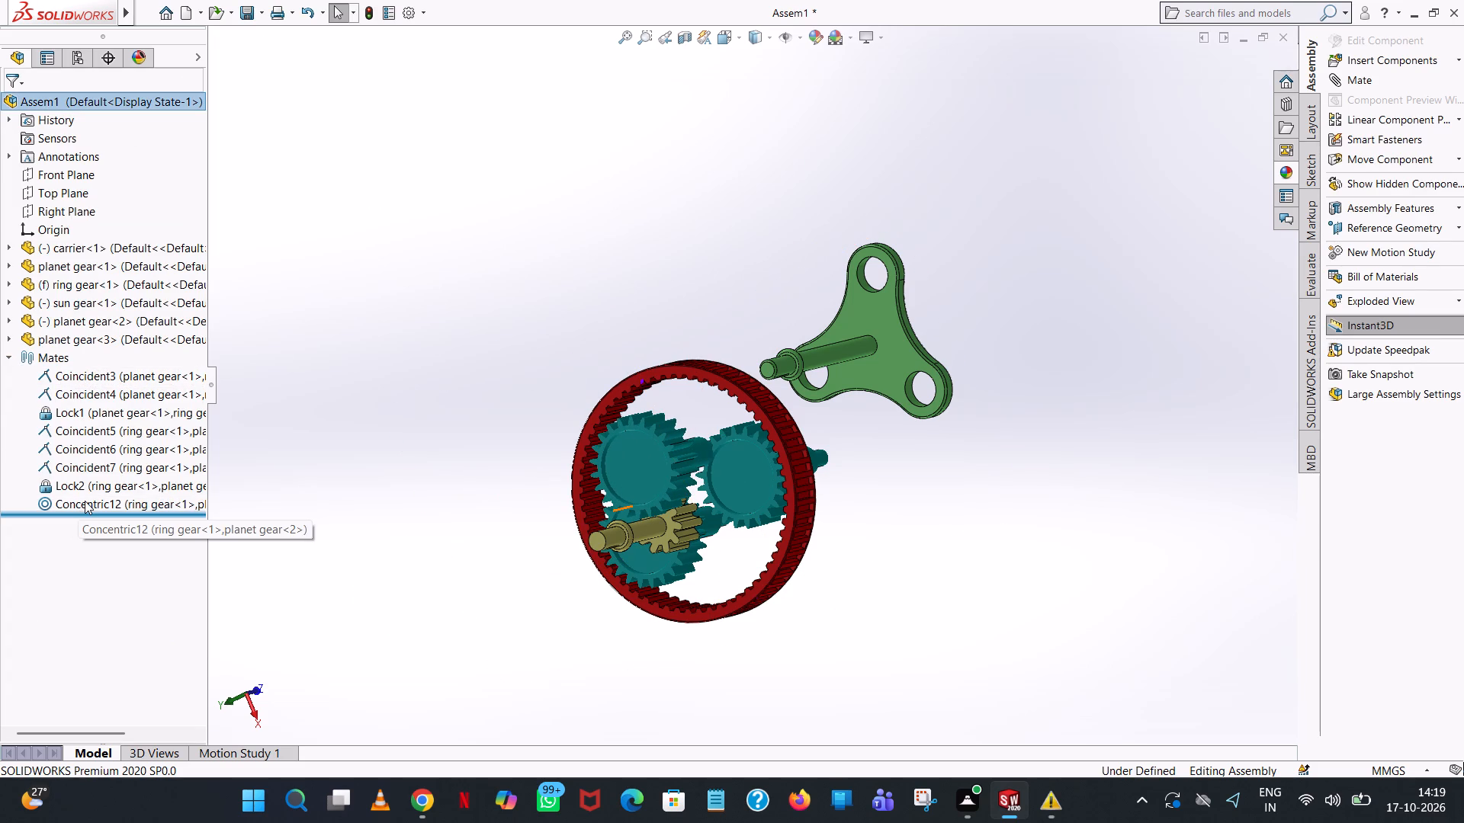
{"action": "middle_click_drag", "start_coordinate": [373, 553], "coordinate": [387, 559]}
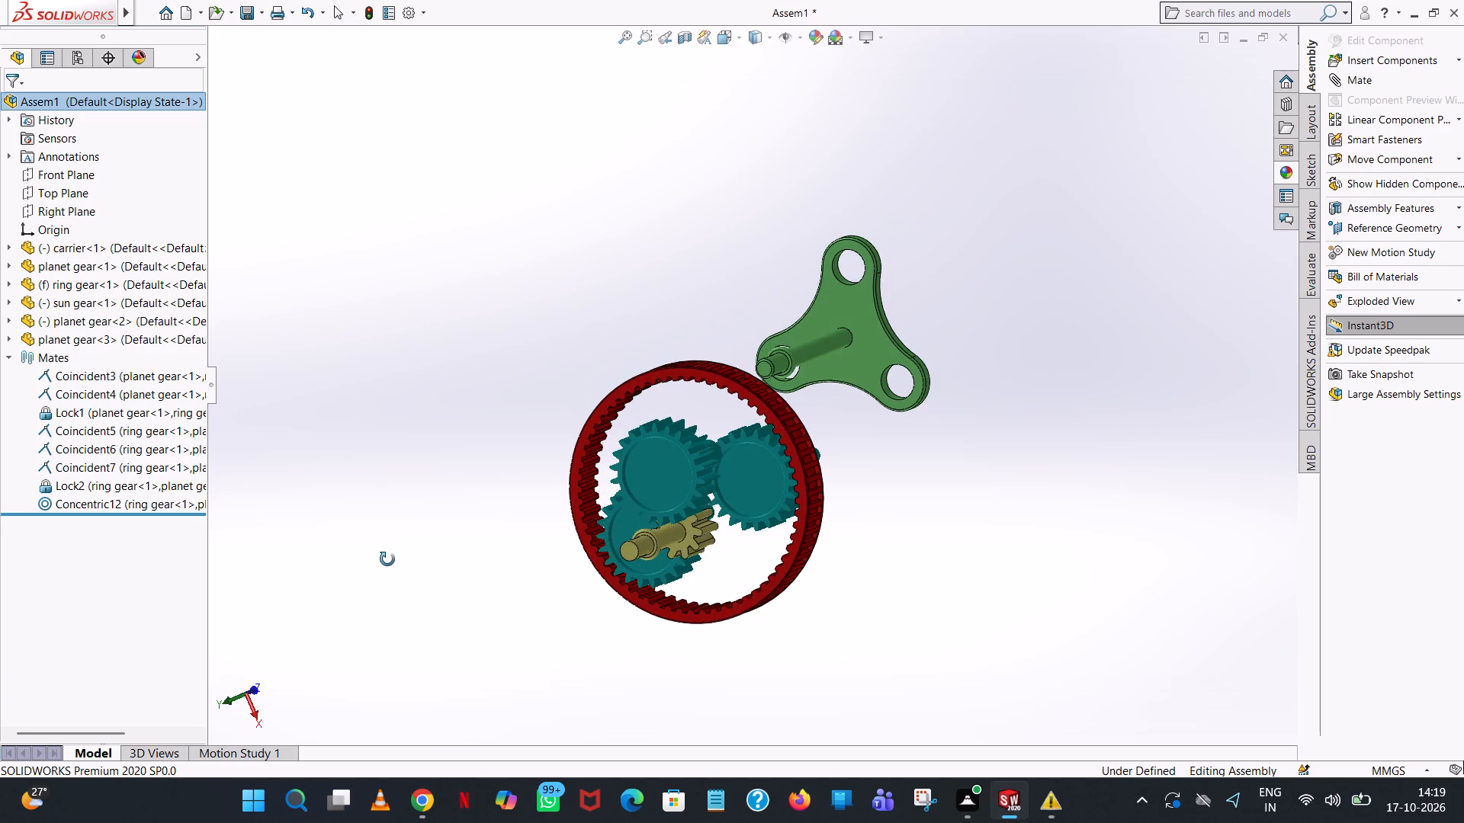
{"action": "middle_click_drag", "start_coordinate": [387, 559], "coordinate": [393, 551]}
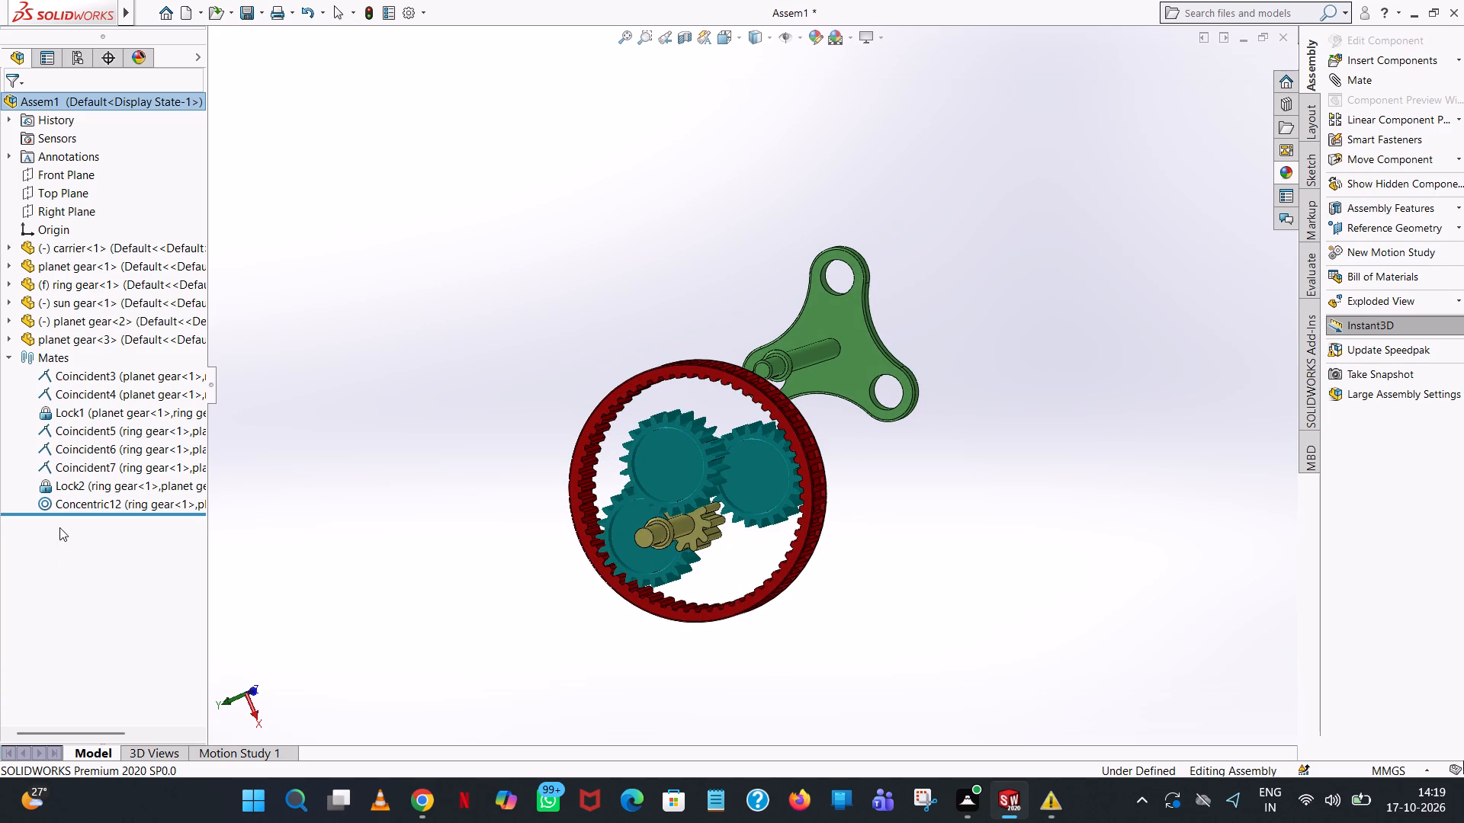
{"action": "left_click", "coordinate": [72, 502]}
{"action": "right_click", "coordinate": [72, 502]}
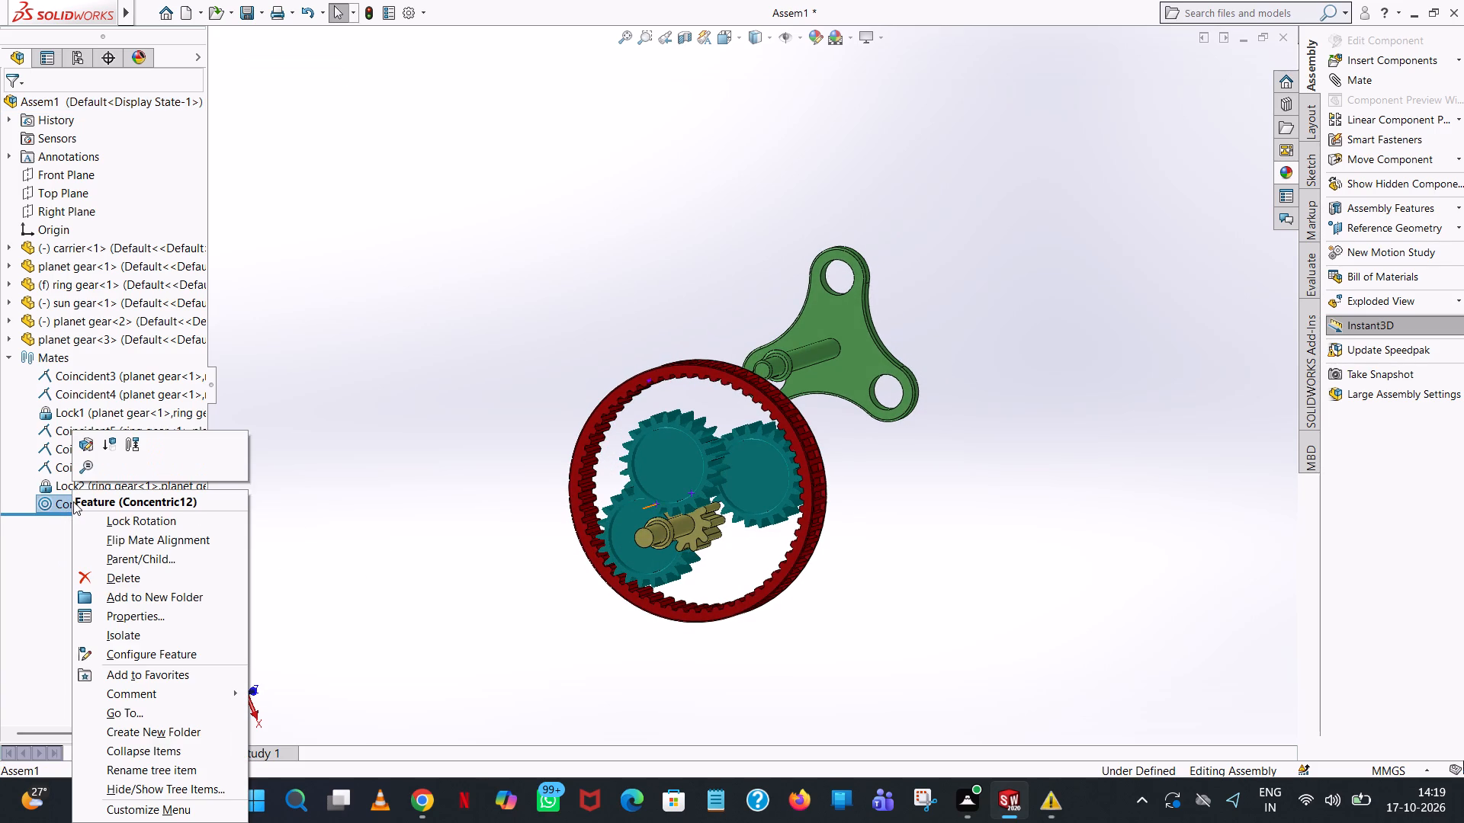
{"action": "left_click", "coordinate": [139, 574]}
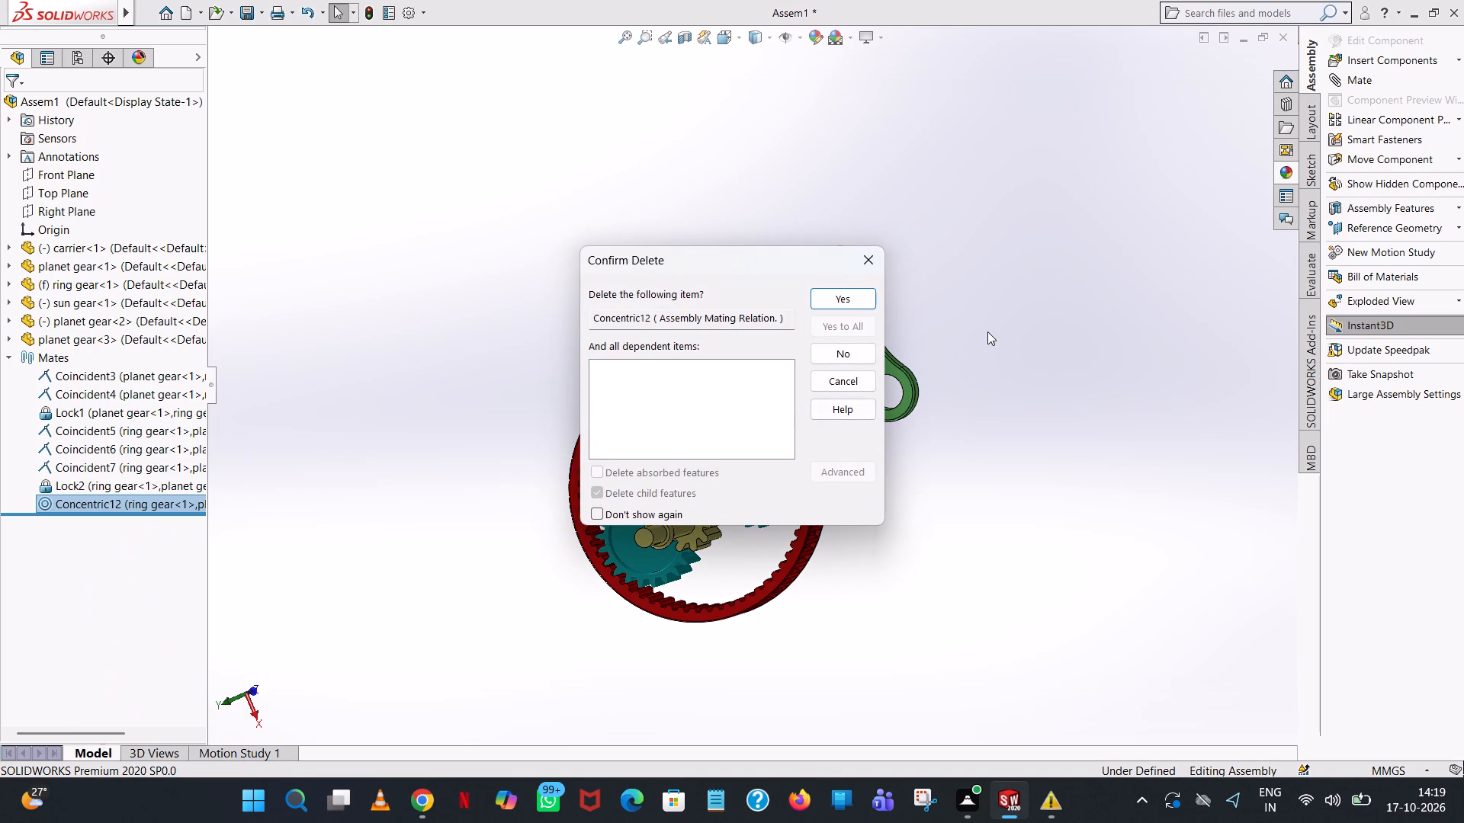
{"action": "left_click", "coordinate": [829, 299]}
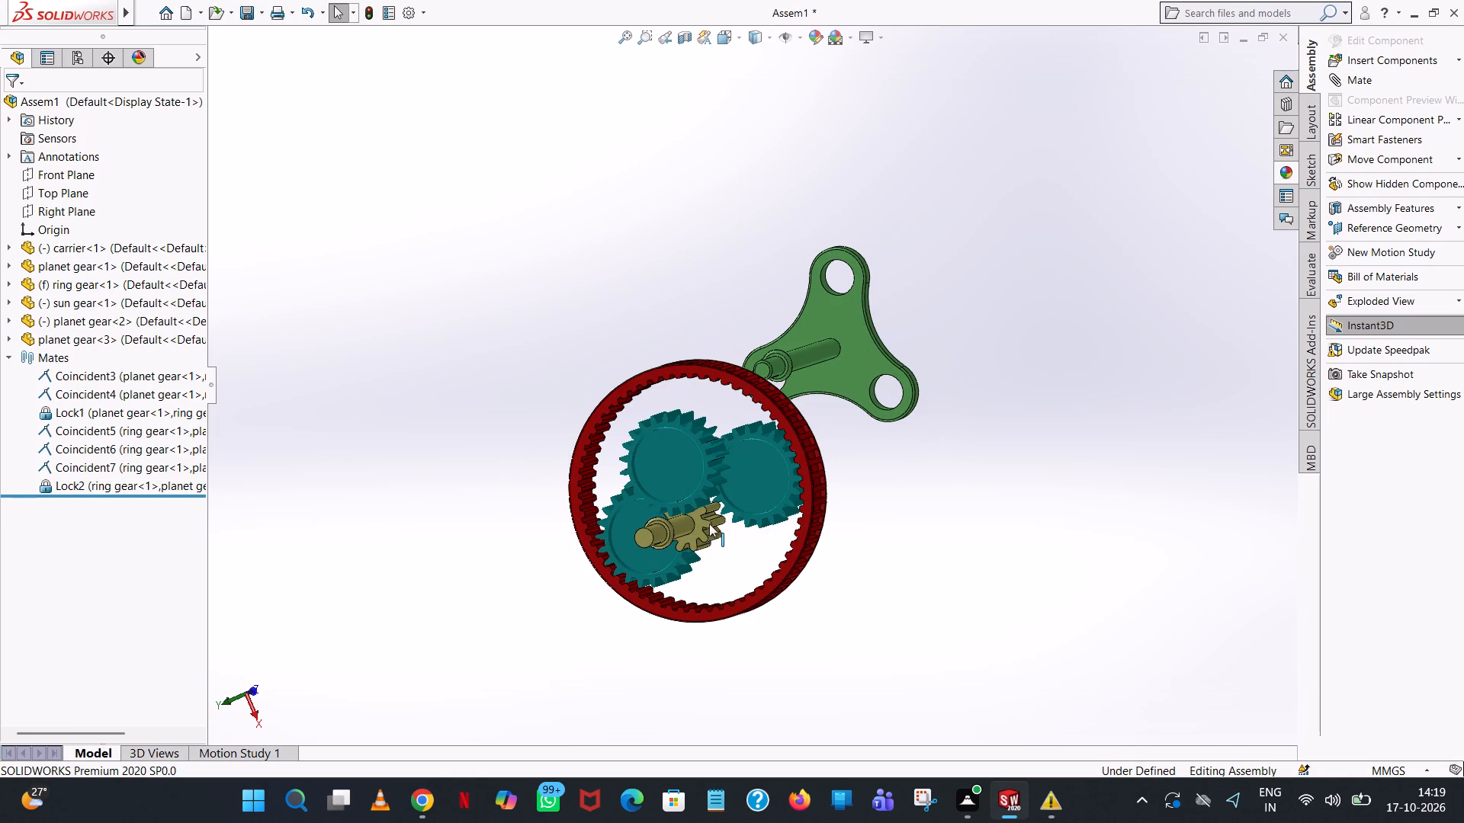
Move planet gear<2> closer to the ring gear's upper inner teeth, then clear the selection.
{"action": "left_click_drag", "start_coordinate": [699, 423], "coordinate": [706, 394]}
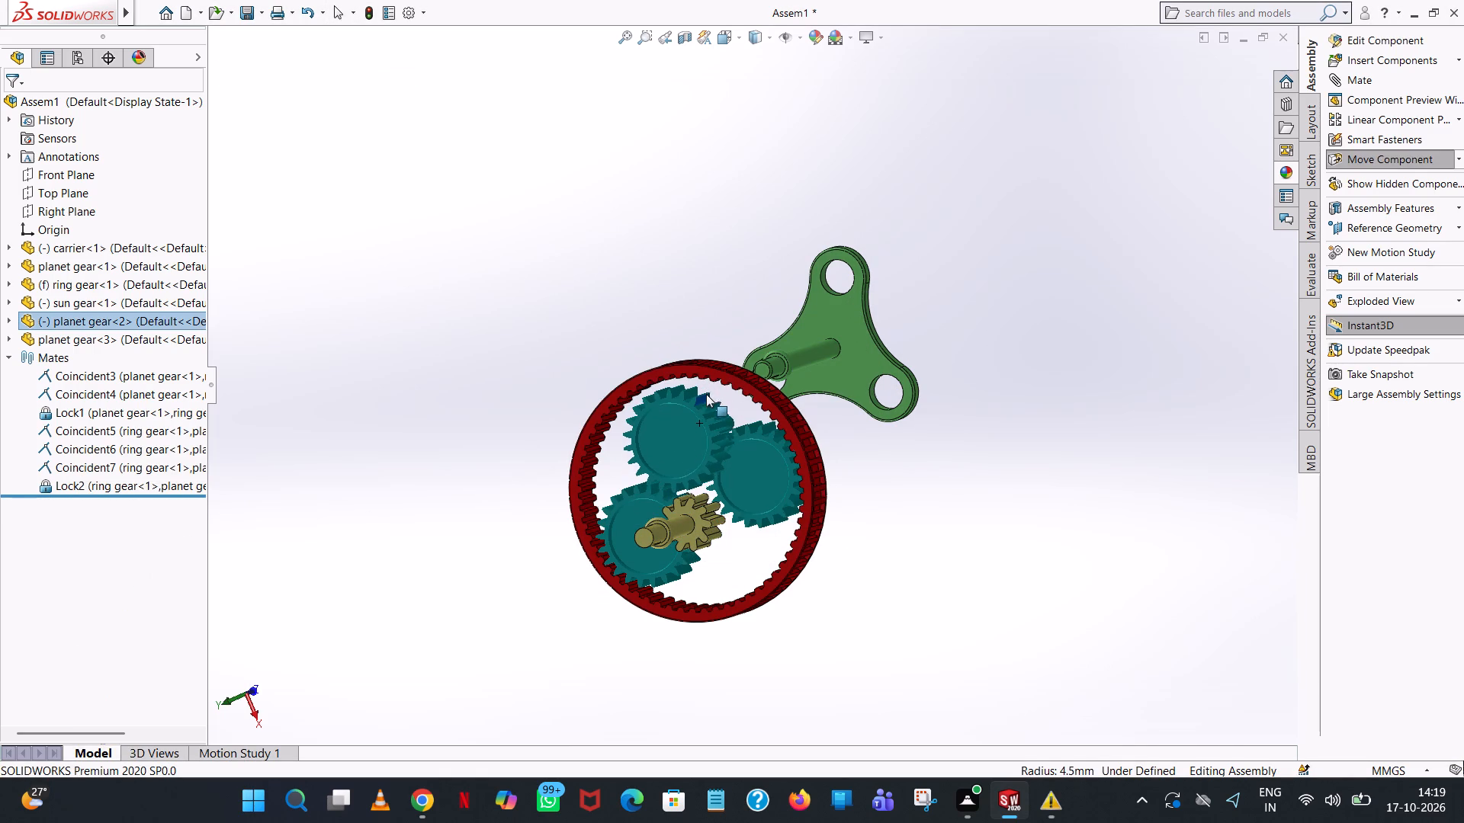
{"action": "left_click_drag", "start_coordinate": [706, 394], "coordinate": [706, 395]}
{"action": "left_click_drag", "start_coordinate": [766, 433], "coordinate": [799, 460]}
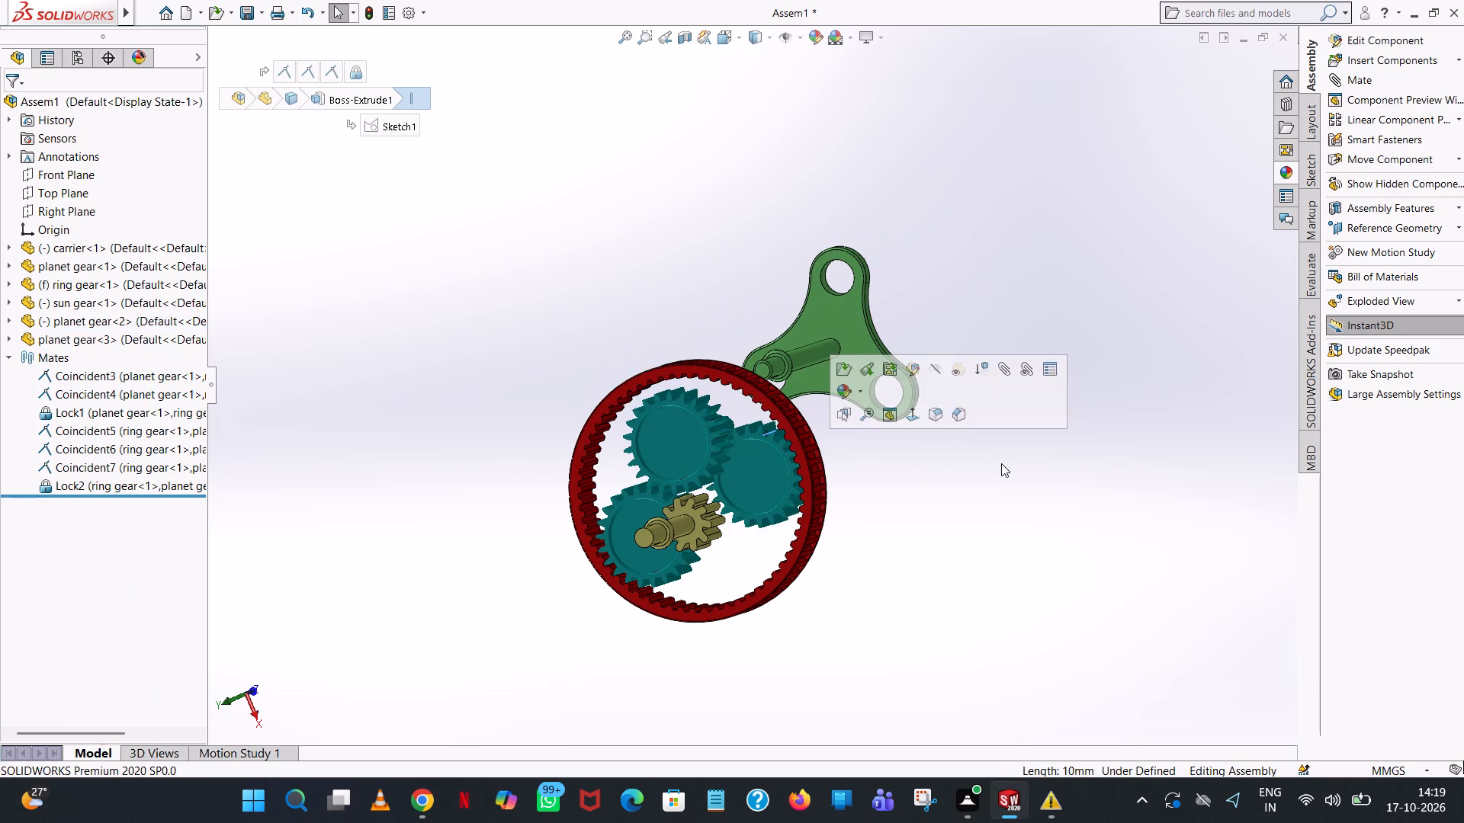
{"action": "left_click", "coordinate": [1002, 463]}
Add a coincident mate between a tooth edge of planet gear<2> and the ring gear's front face.
{"action": "left_click", "coordinate": [1333, 75]}
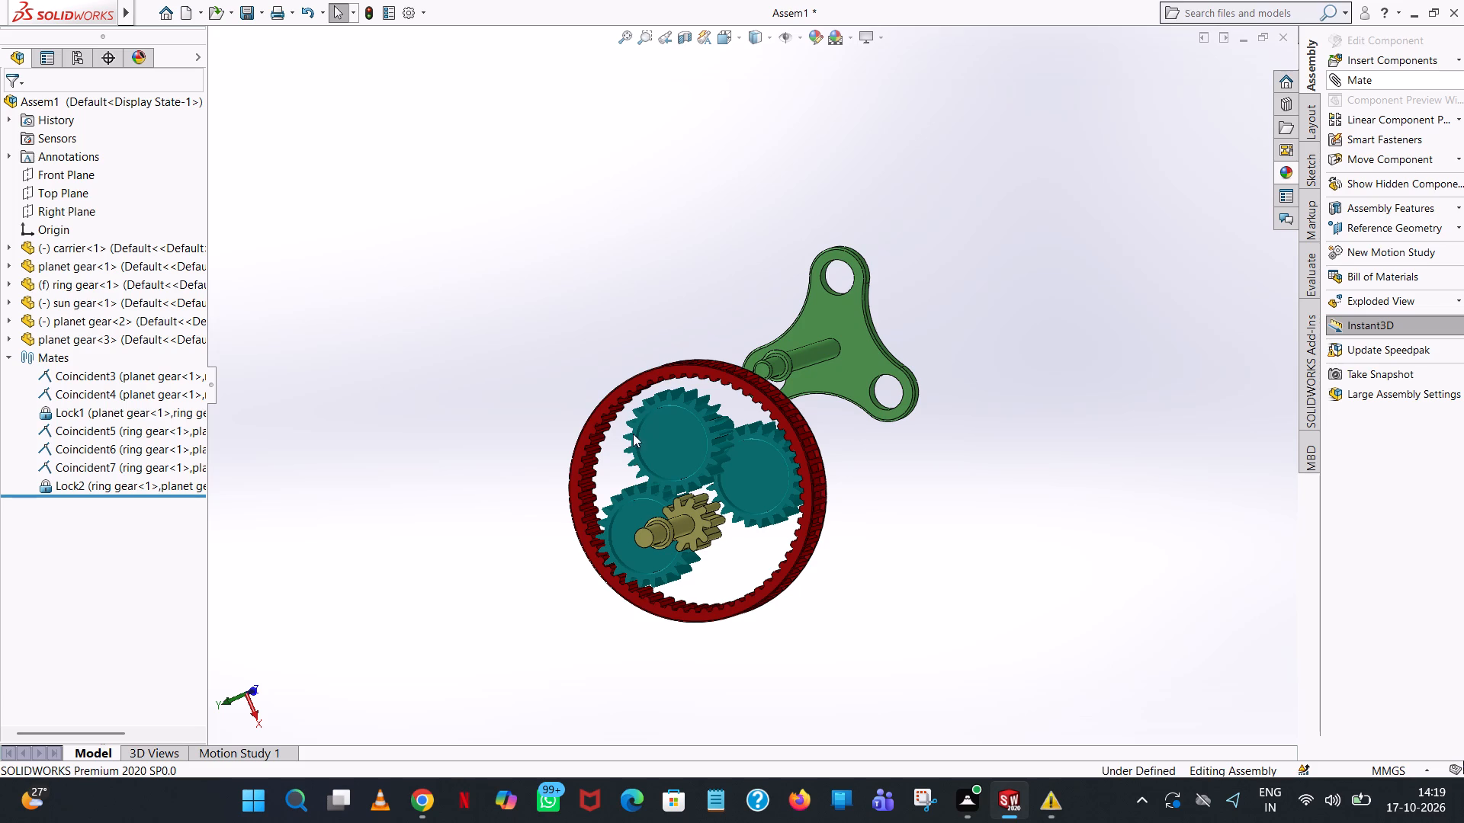
{"action": "scroll", "coordinate": [647, 427], "scroll_direction": "down", "scroll_amount": 5}
{"action": "scroll", "coordinate": [746, 362], "scroll_direction": "down", "scroll_amount": 2}
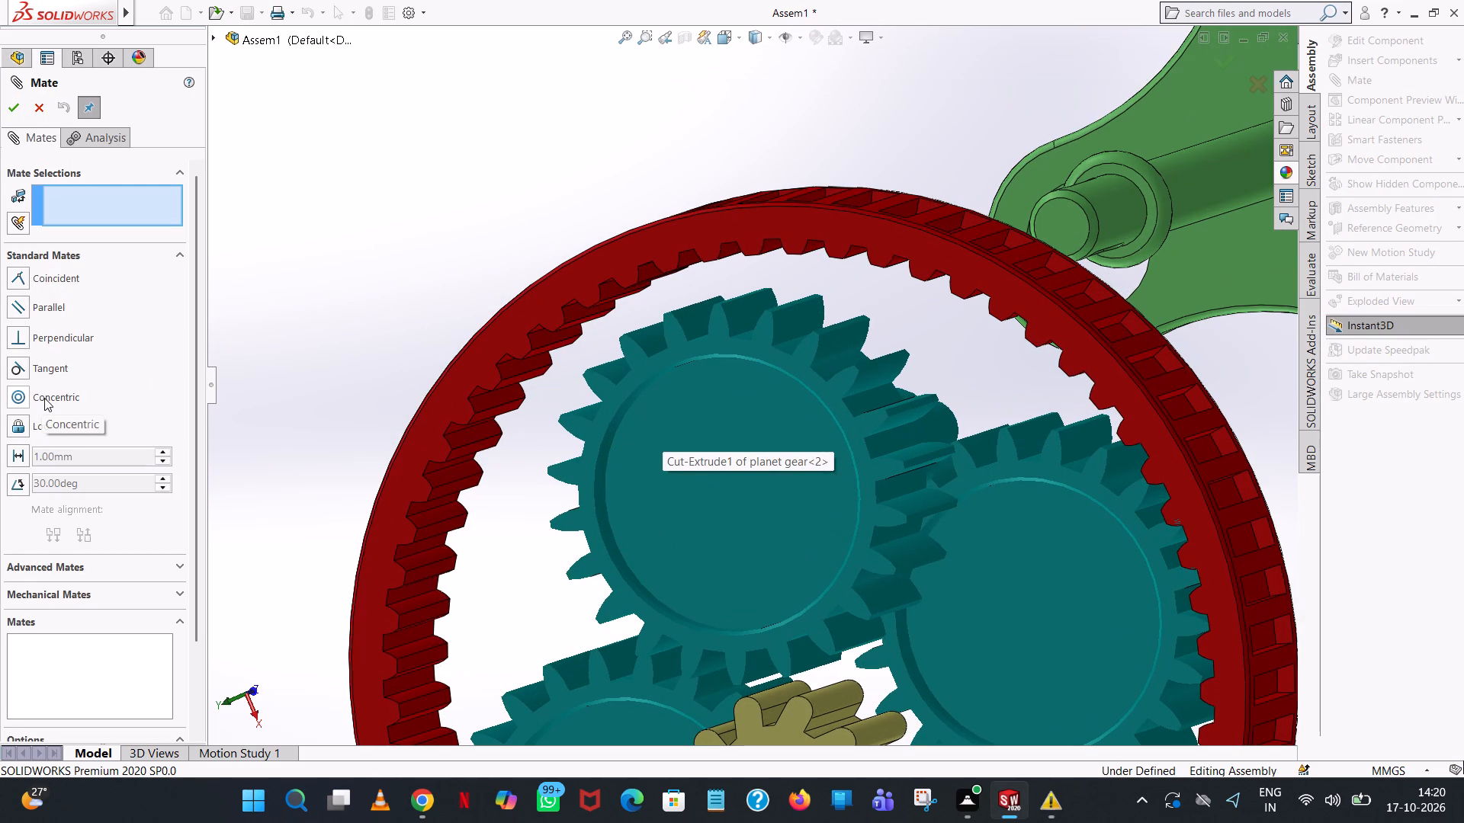
{"action": "left_click", "coordinate": [59, 274]}
{"action": "left_click", "coordinate": [627, 338]}
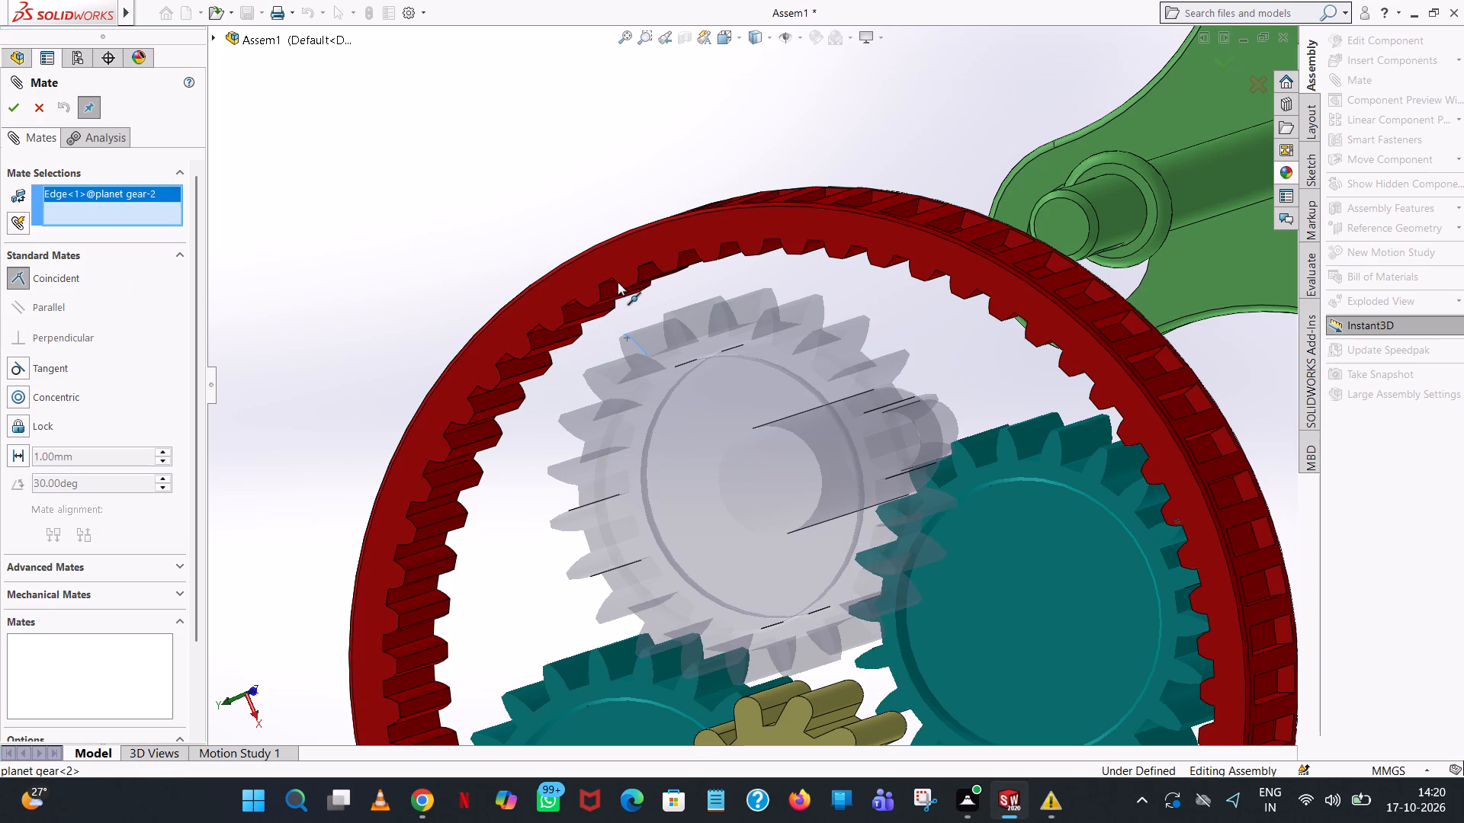
{"action": "left_click", "coordinate": [682, 256]}
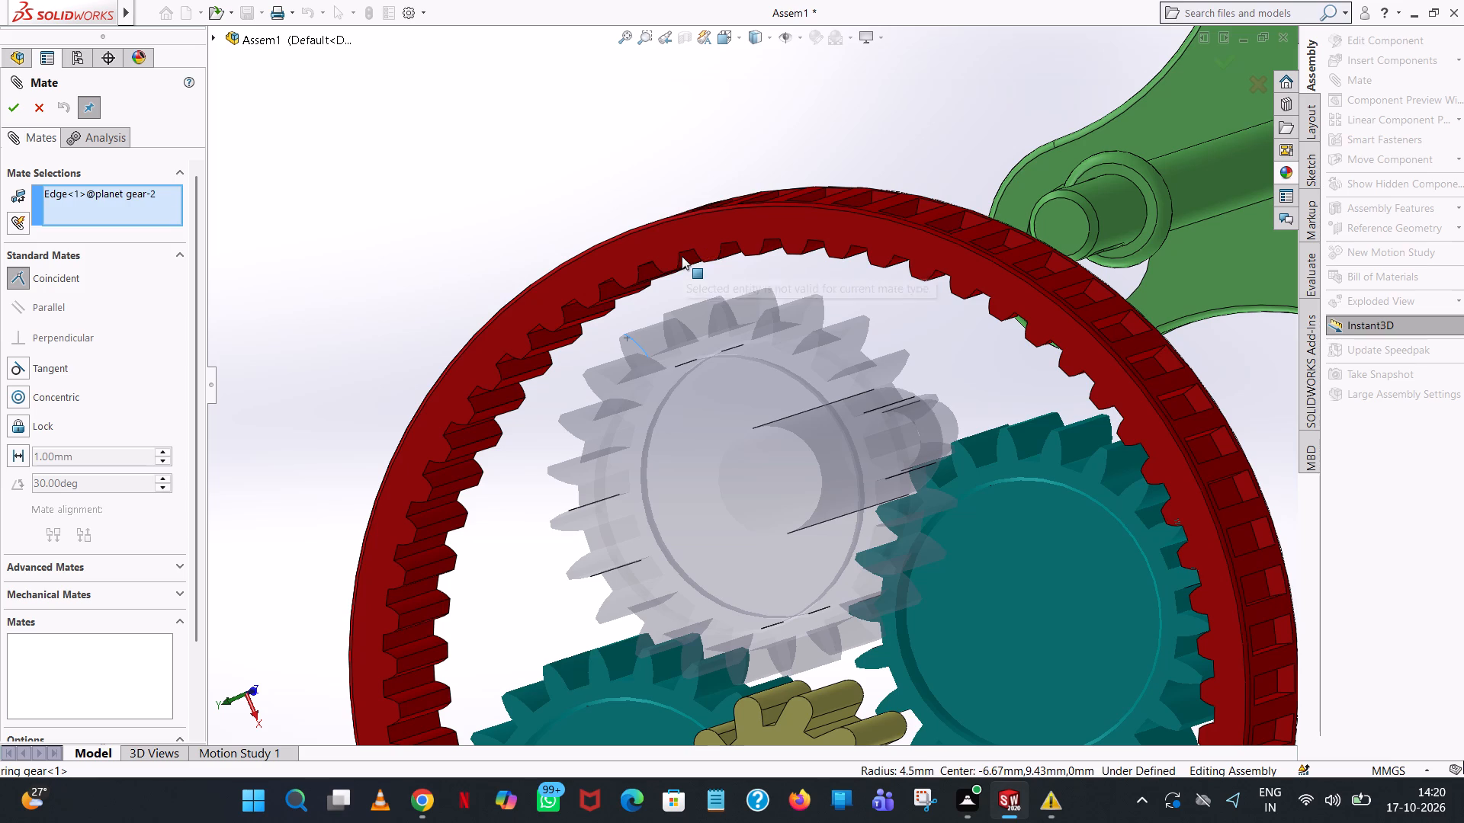
{"action": "left_click", "coordinate": [672, 264]}
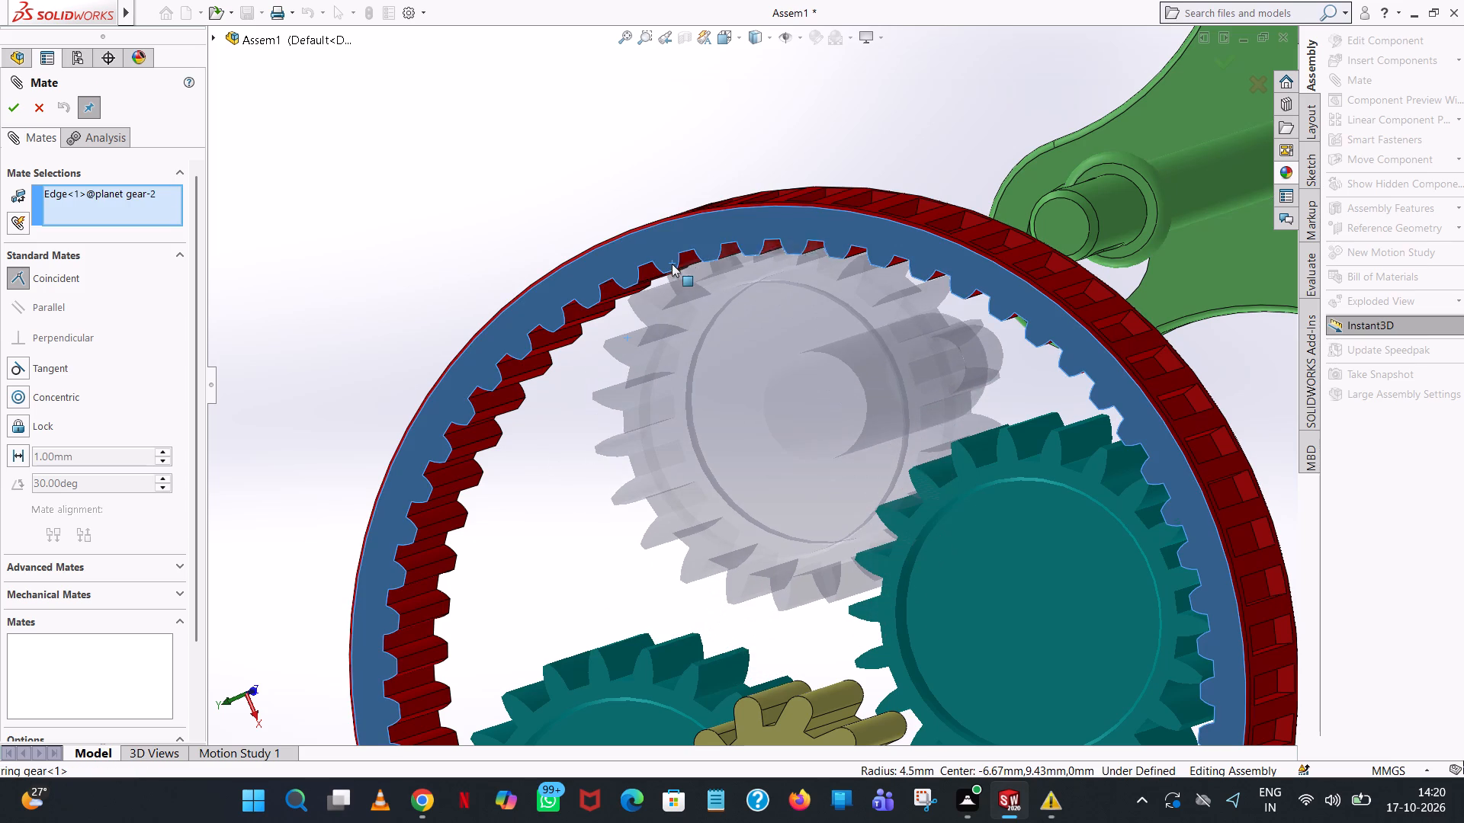
{"action": "left_click", "coordinate": [817, 239]}
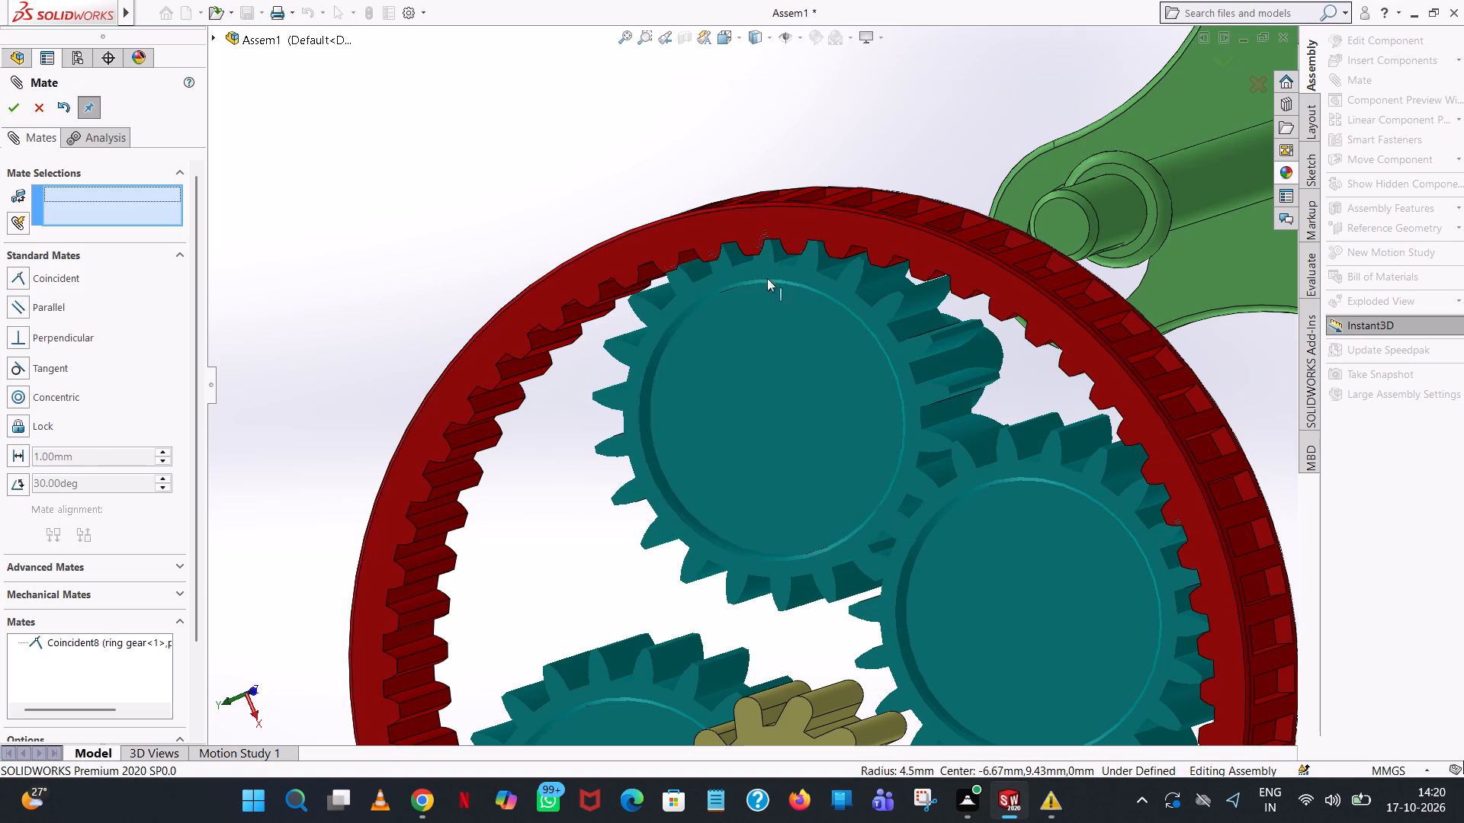
Slide planet gear<2> along the inside of the ring gear, away from the neighbouring planet gear it overlaps.
{"action": "middle_click_drag", "start_coordinate": [869, 317], "coordinate": [921, 280]}
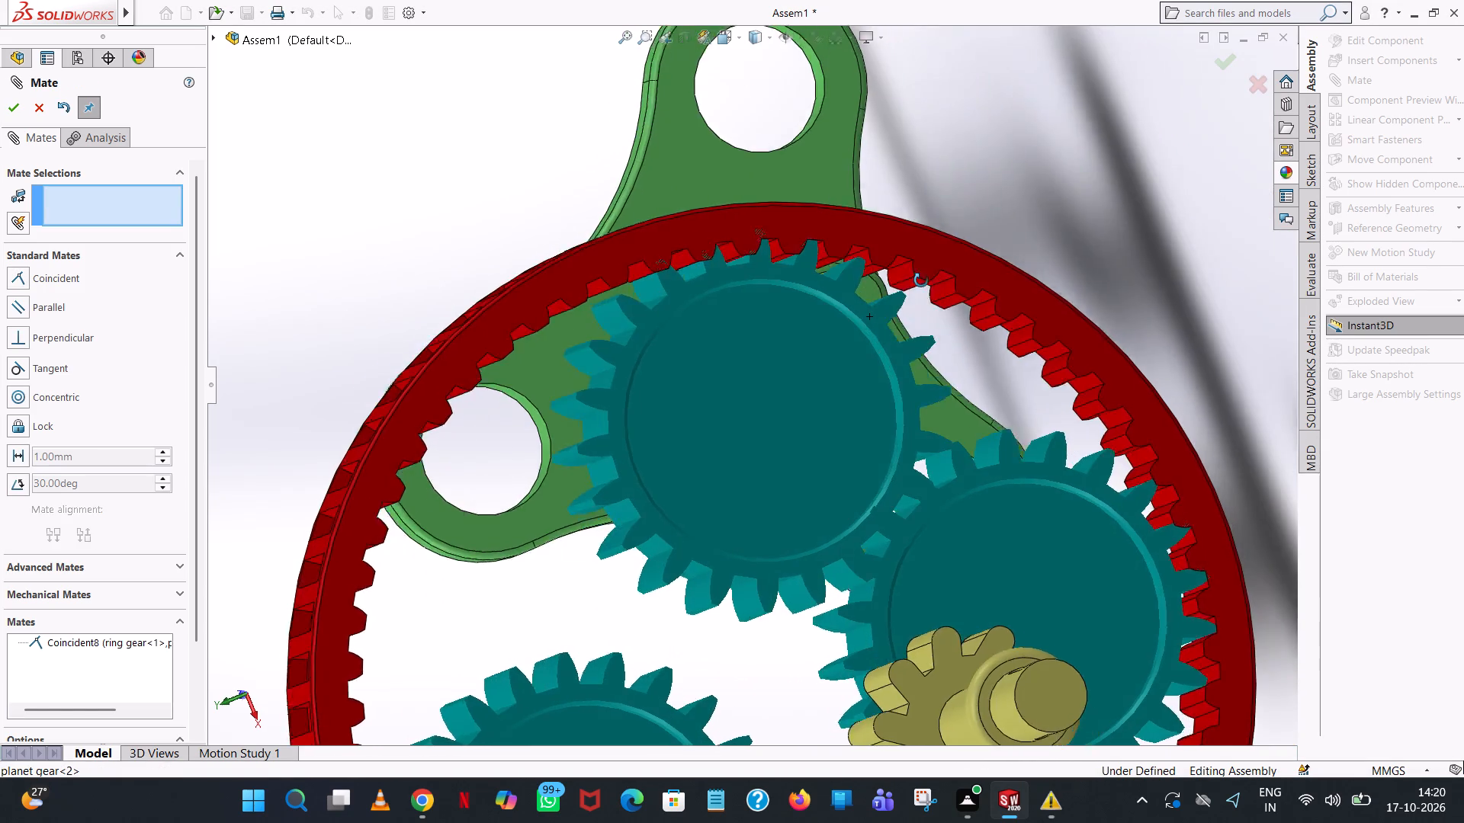
{"action": "middle_click_drag", "start_coordinate": [921, 280], "coordinate": [907, 328]}
{"action": "scroll", "coordinate": [840, 392], "scroll_direction": "up", "scroll_amount": 3}
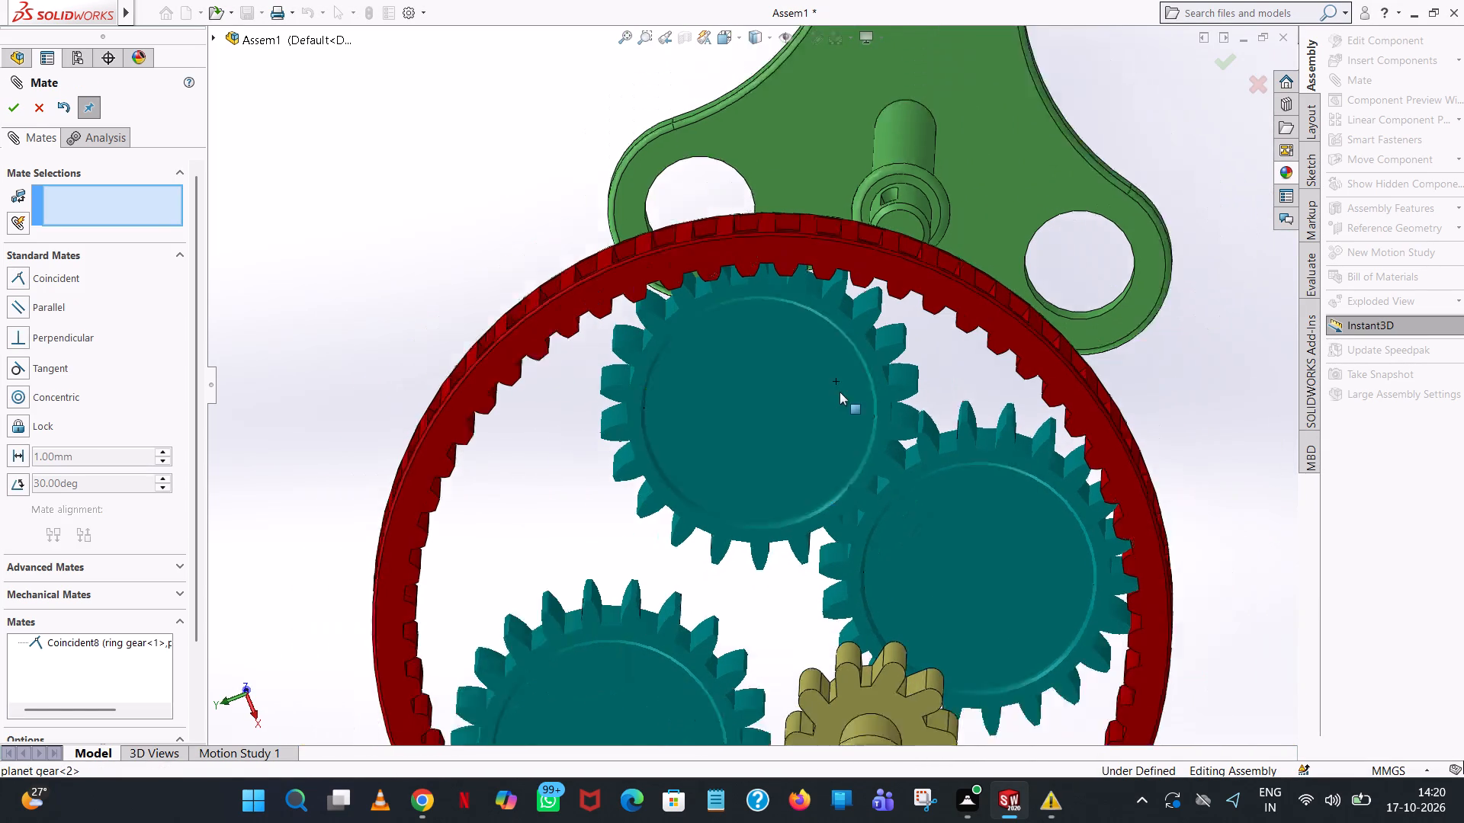
{"action": "scroll", "coordinate": [840, 392], "scroll_direction": "up", "scroll_amount": 3}
{"action": "scroll", "coordinate": [841, 599], "scroll_direction": "down", "scroll_amount": 3}
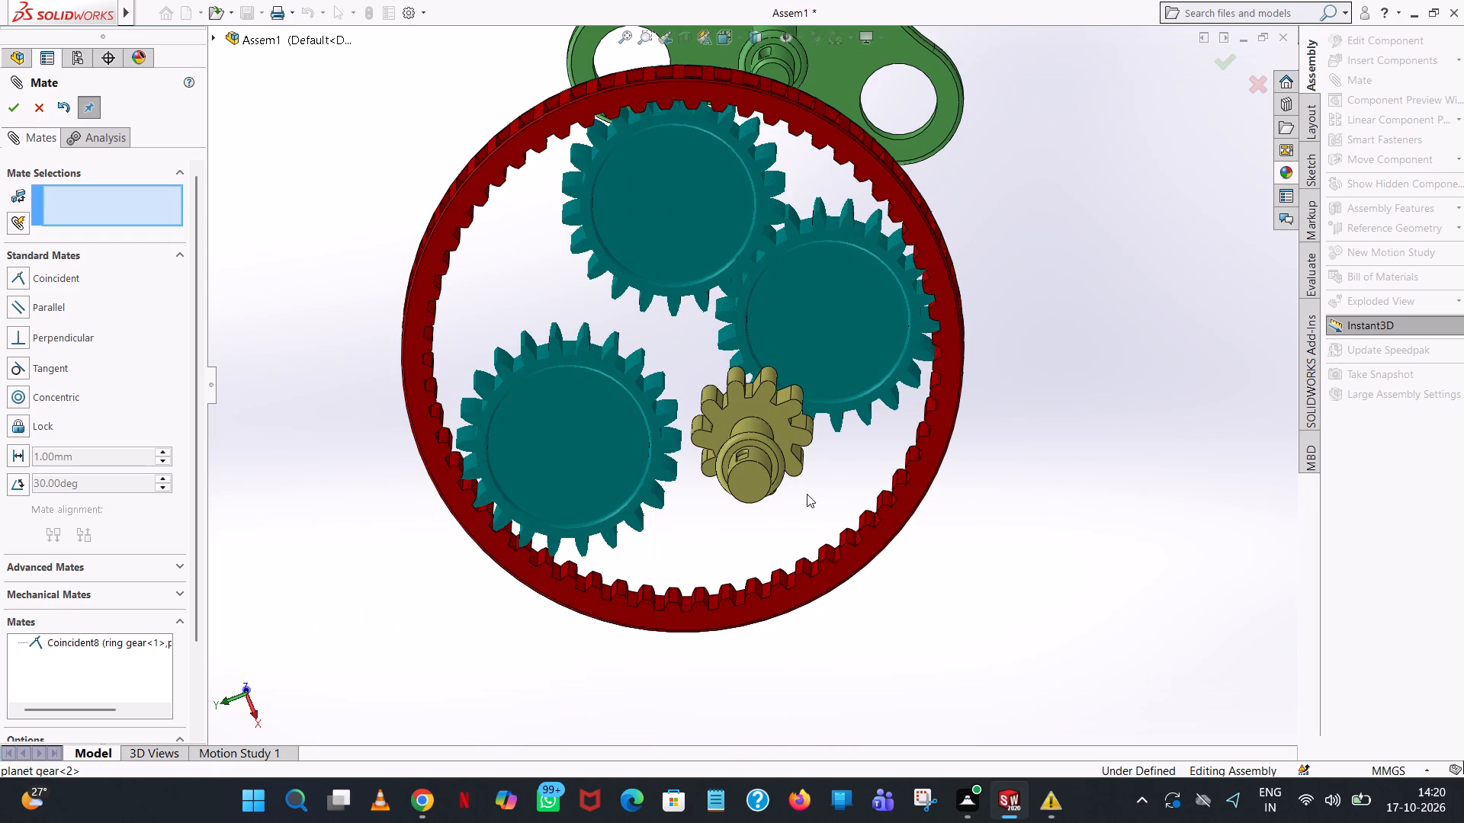
{"action": "left_click_drag", "start_coordinate": [625, 126], "coordinate": [623, 126]}
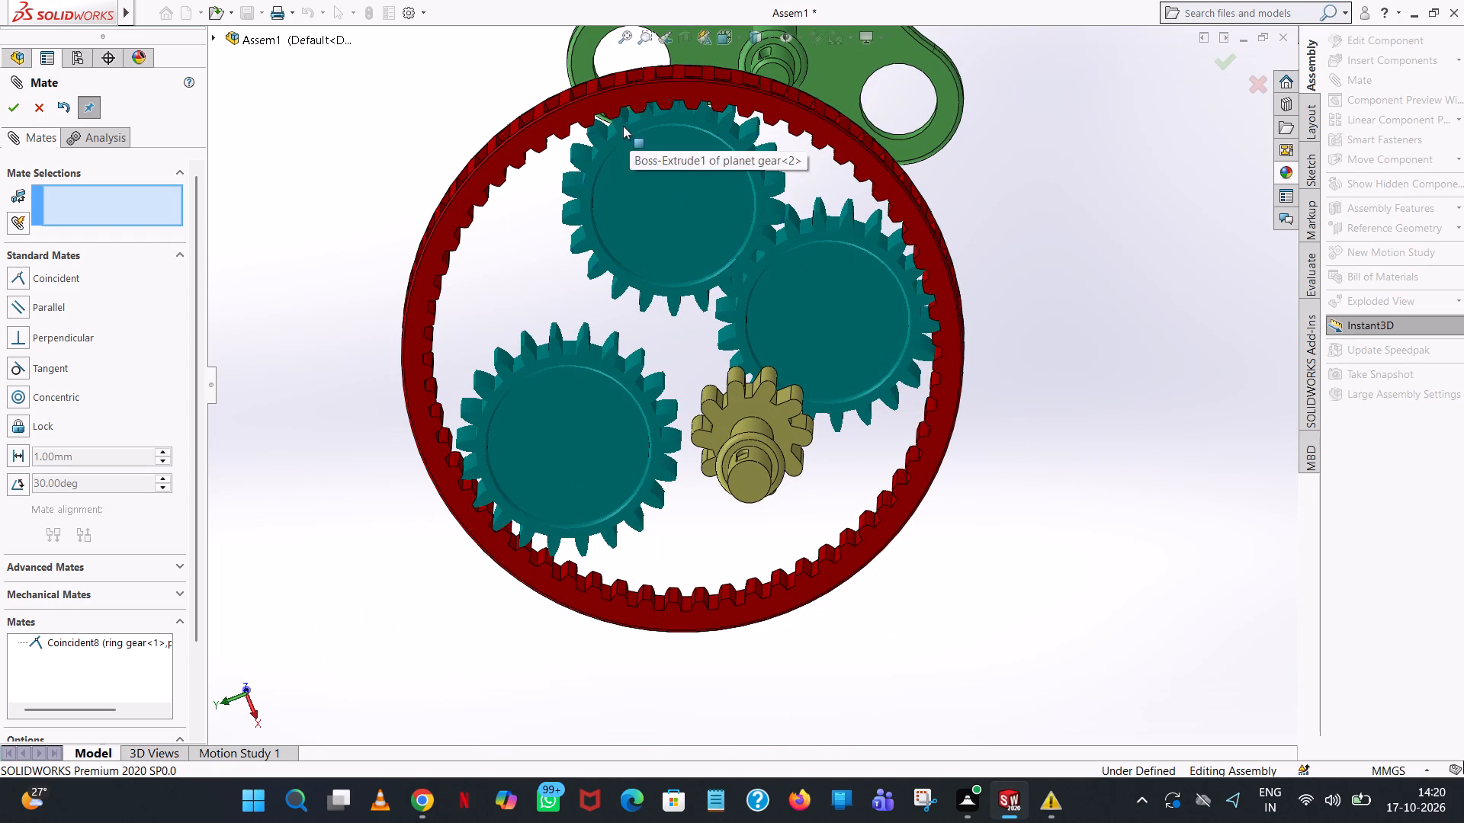
{"action": "left_click_drag", "start_coordinate": [623, 126], "coordinate": [553, 153]}
Examine from the side and front how the three planet gears sit inside the ring gear.
{"action": "middle_click_drag", "start_coordinate": [806, 193], "coordinate": [949, 177]}
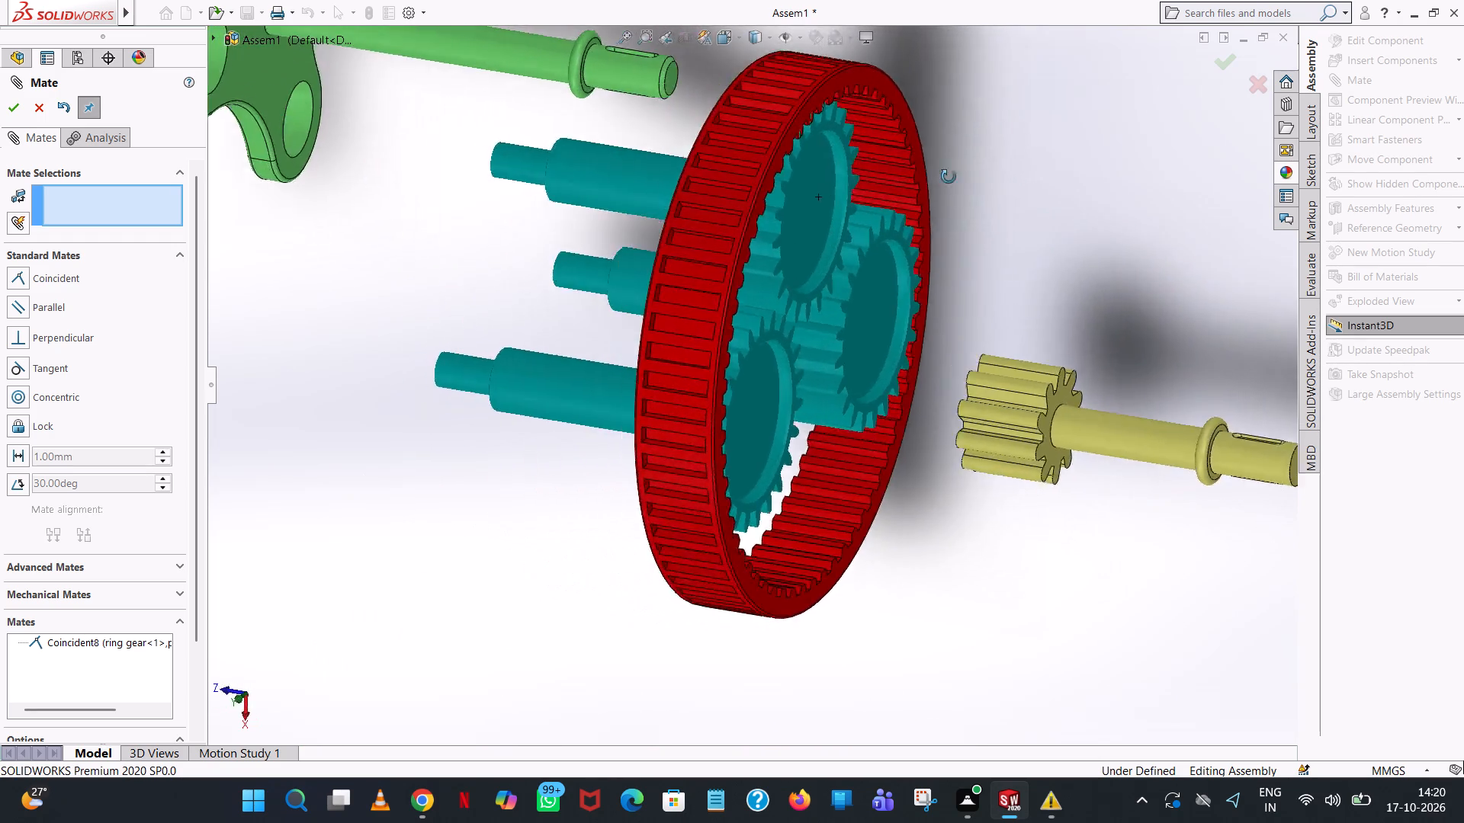
{"action": "middle_click_drag", "start_coordinate": [949, 177], "coordinate": [882, 168]}
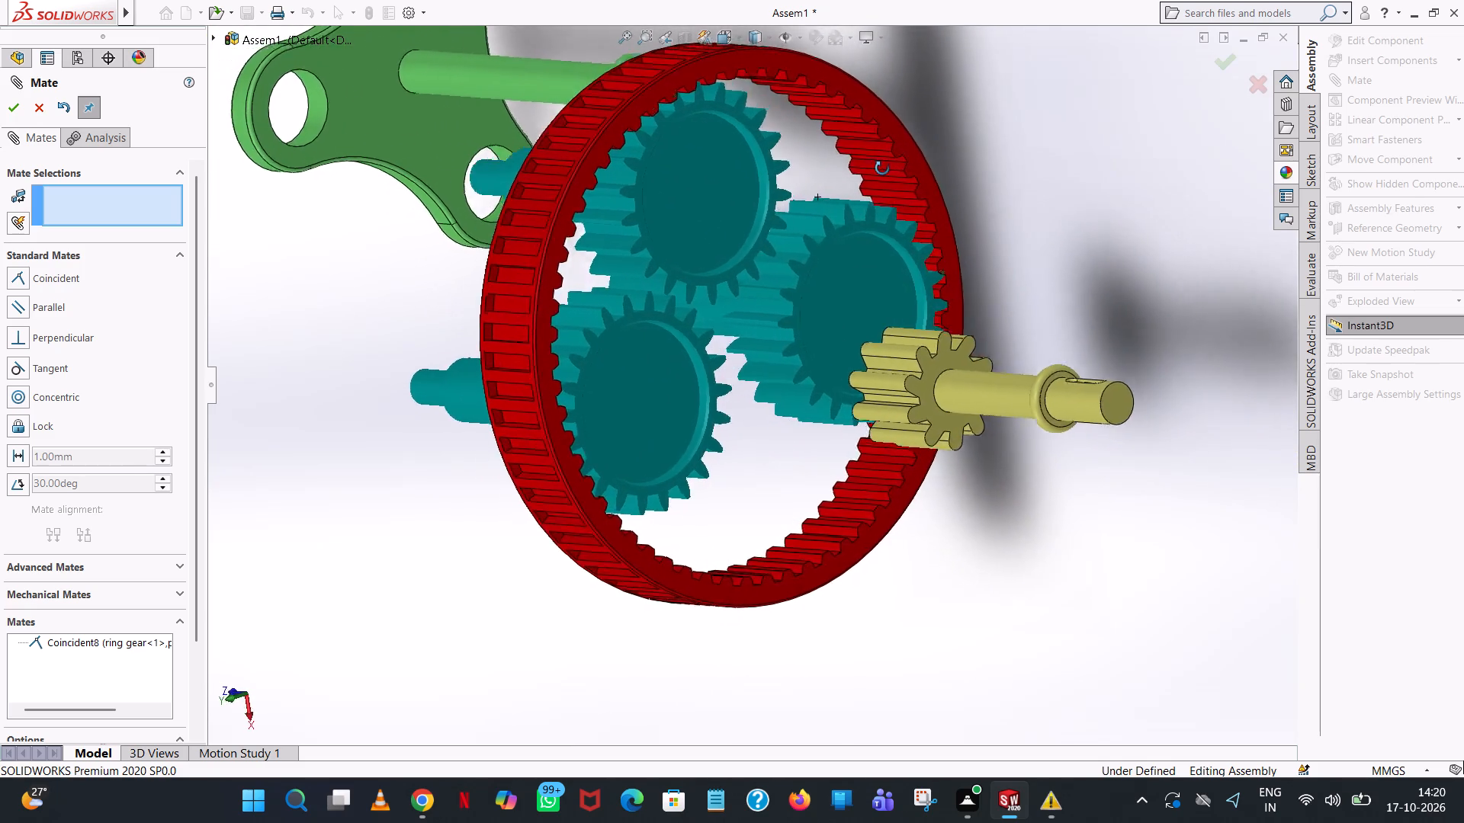
{"action": "middle_click_drag", "start_coordinate": [882, 168], "coordinate": [840, 202]}
{"action": "scroll", "coordinate": [864, 165], "scroll_direction": "up", "scroll_amount": 1}
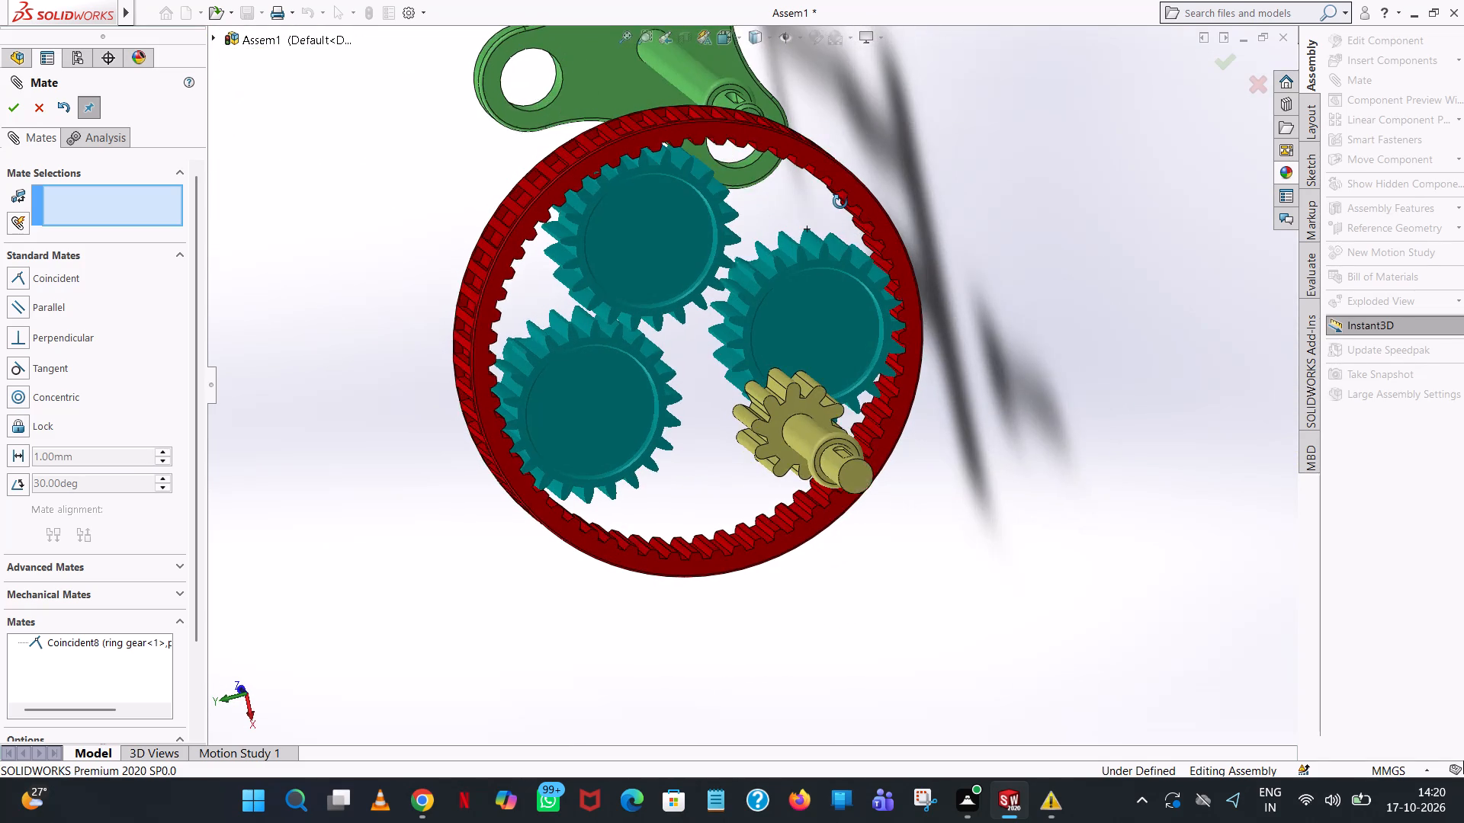
{"action": "middle_click_drag", "start_coordinate": [840, 202], "coordinate": [842, 203]}
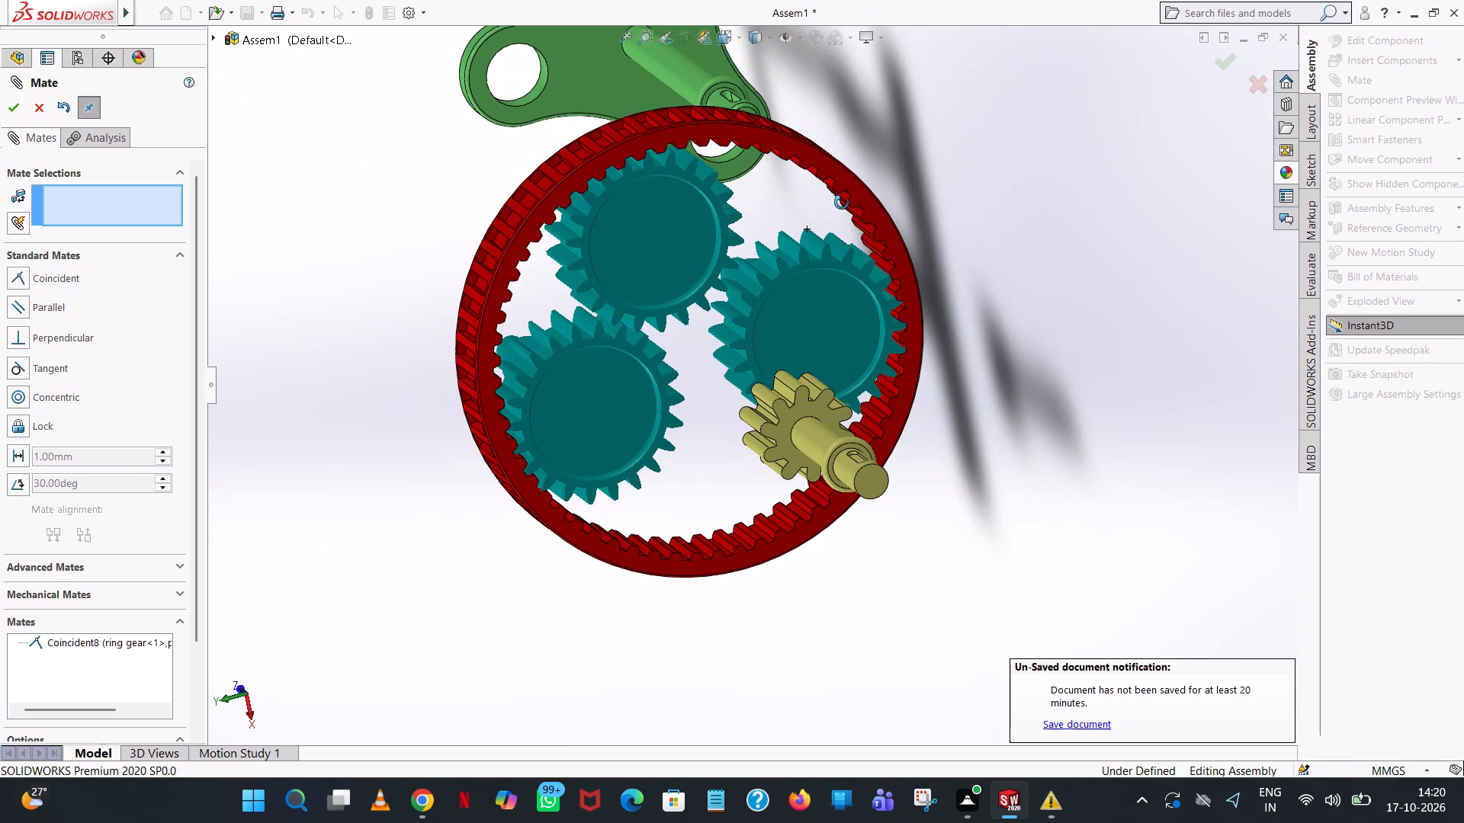
{"action": "middle_click_drag", "start_coordinate": [842, 203], "coordinate": [848, 213]}
{"action": "scroll", "coordinate": [849, 213], "scroll_direction": "up", "scroll_amount": 1}
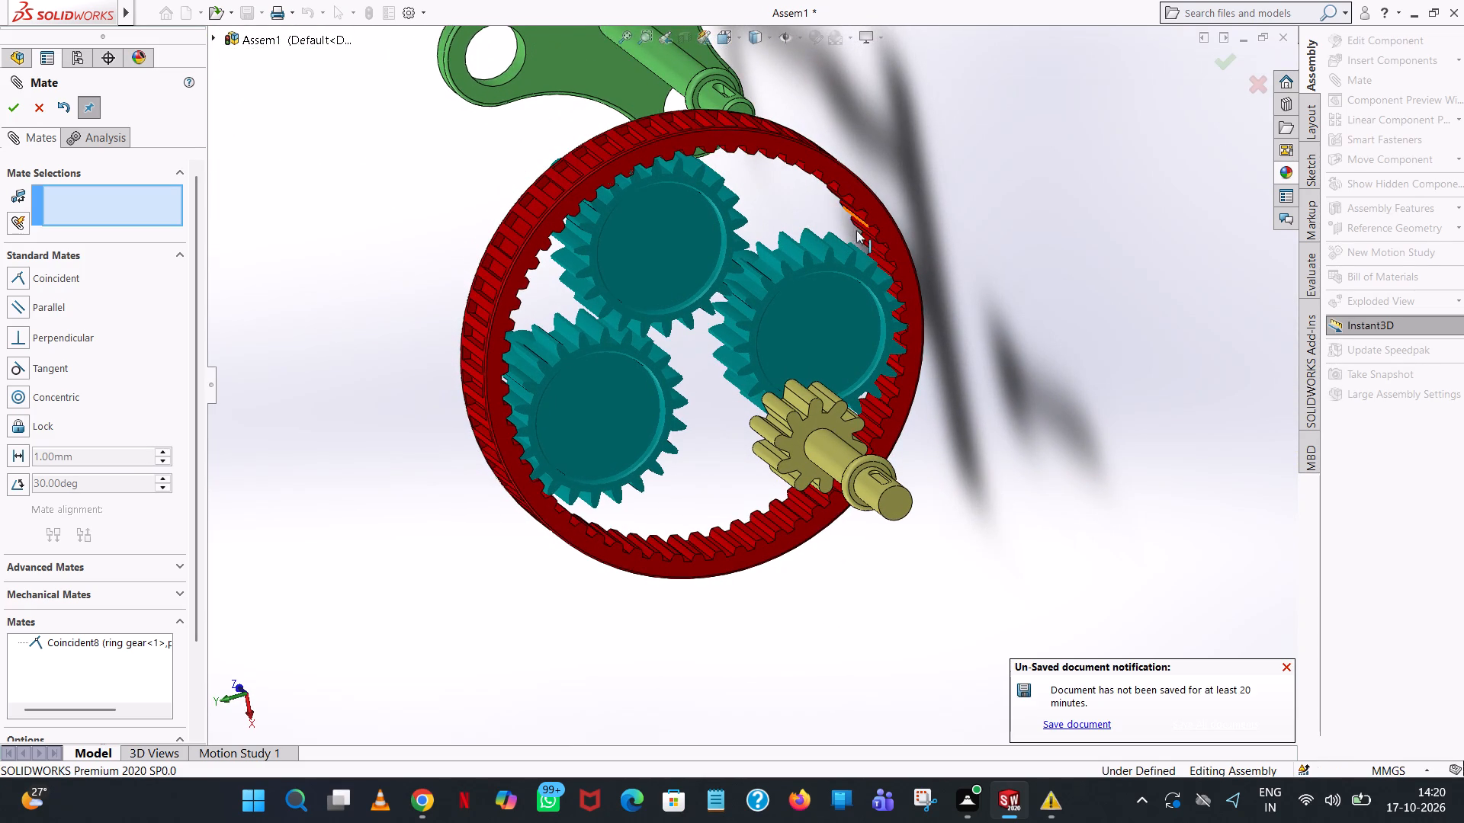
{"action": "middle_click_drag", "start_coordinate": [1048, 322], "coordinate": [994, 256]}
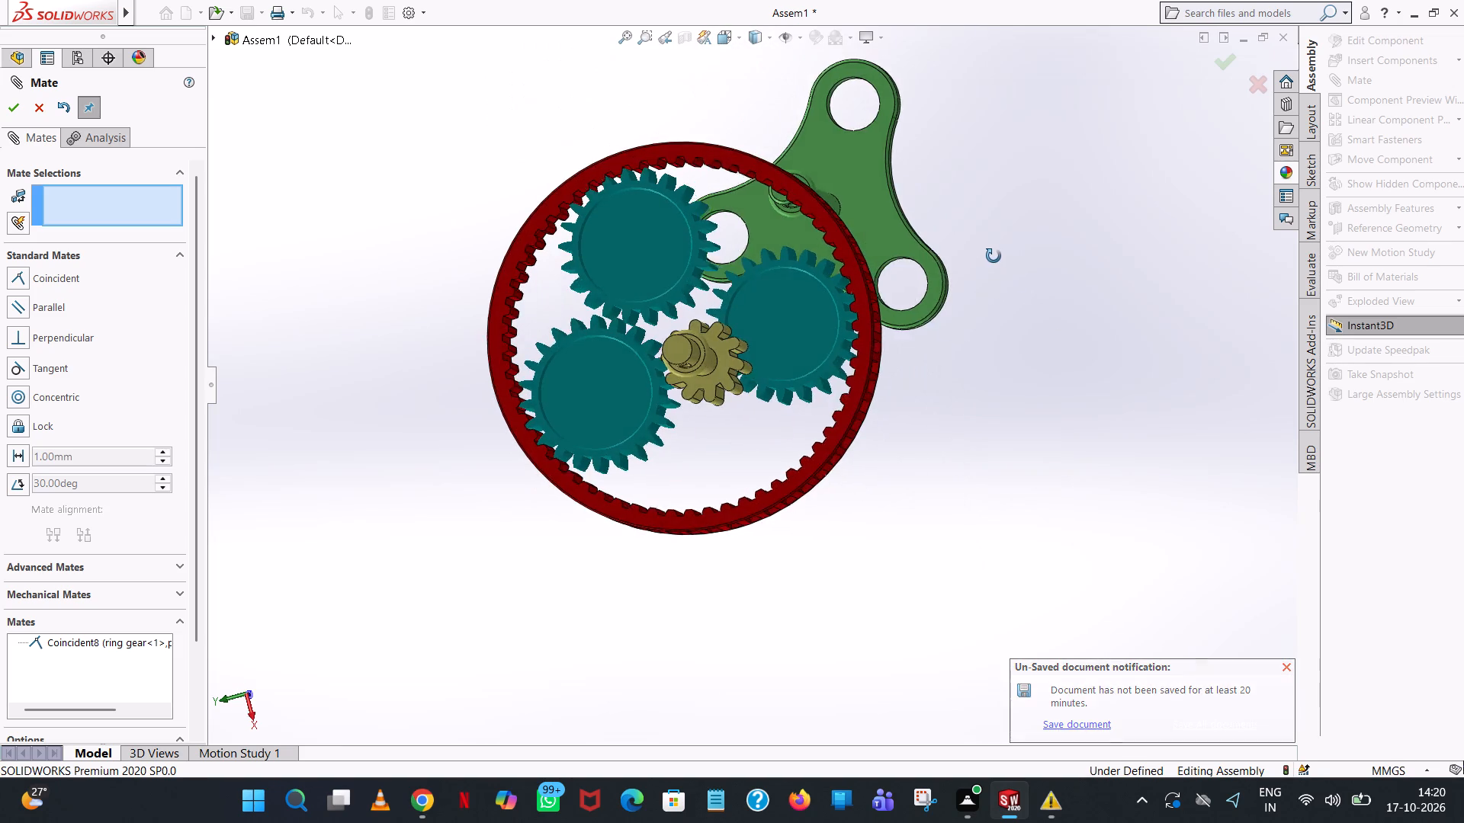
Nudge planet gear<2> along the ring gear so its teeth fit between the ring gear's inner teeth.
{"action": "middle_click_drag", "start_coordinate": [994, 256], "coordinate": [1004, 280]}
{"action": "scroll", "coordinate": [1000, 266], "scroll_direction": "down", "scroll_amount": 1}
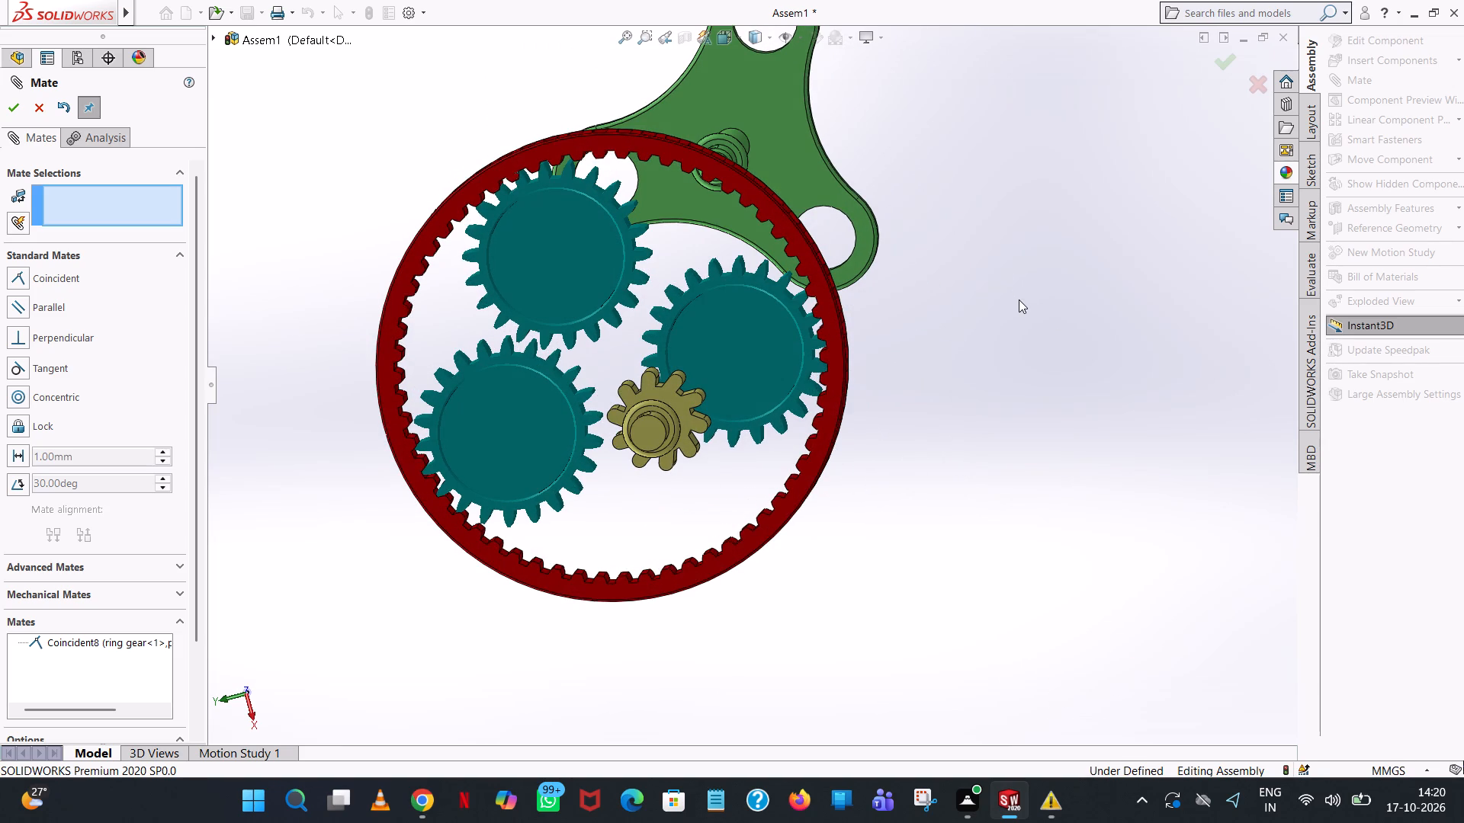
{"action": "scroll", "coordinate": [609, 223], "scroll_direction": "down", "scroll_amount": 8}
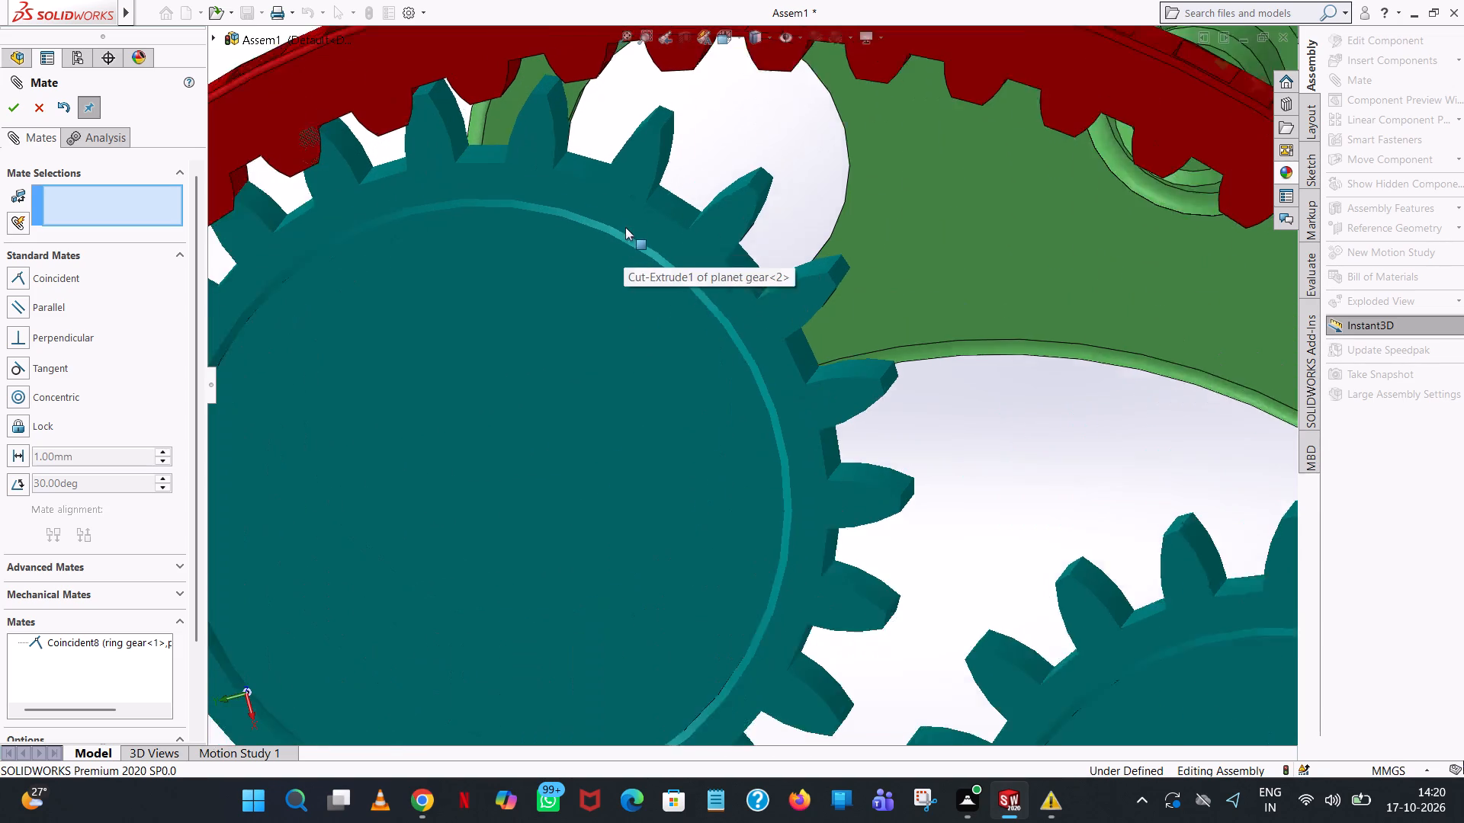
{"action": "scroll", "coordinate": [625, 227], "scroll_direction": "down", "scroll_amount": 1}
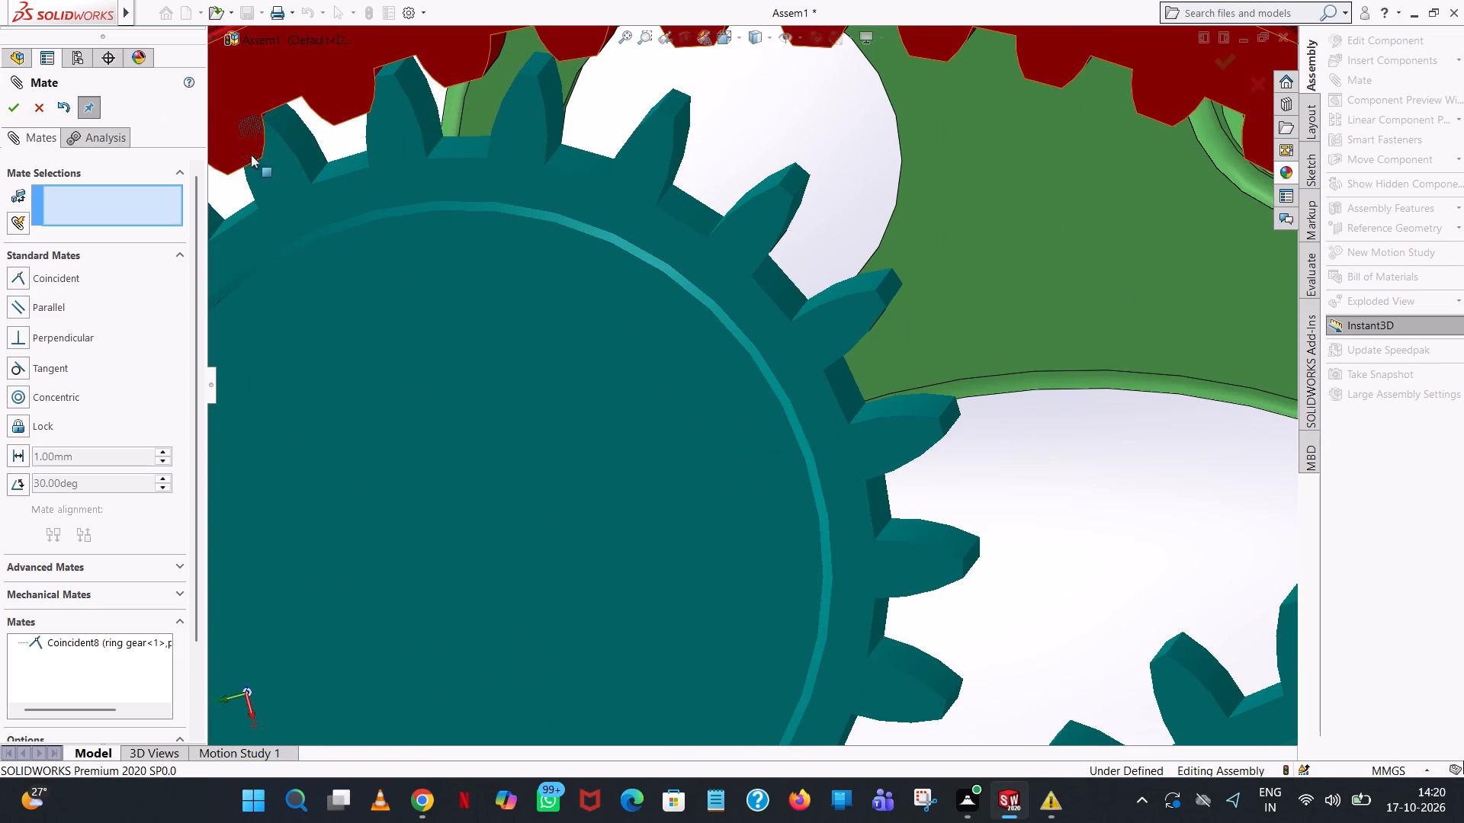
{"action": "left_click_drag", "start_coordinate": [282, 198], "coordinate": [317, 190]}
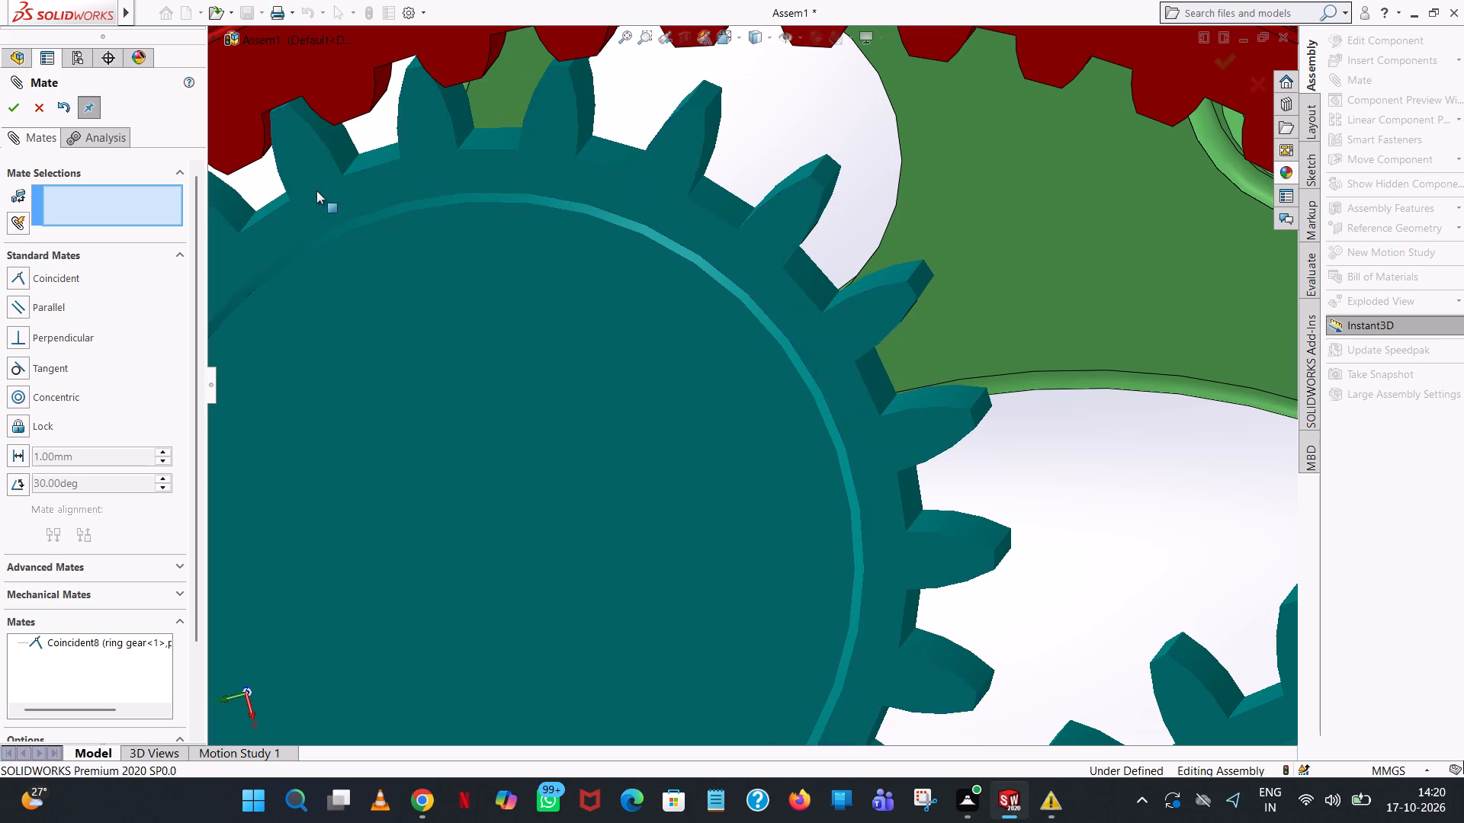
{"action": "scroll", "coordinate": [341, 232], "scroll_direction": "up", "scroll_amount": 7}
{"action": "scroll", "coordinate": [688, 559], "scroll_direction": "up", "scroll_amount": 4}
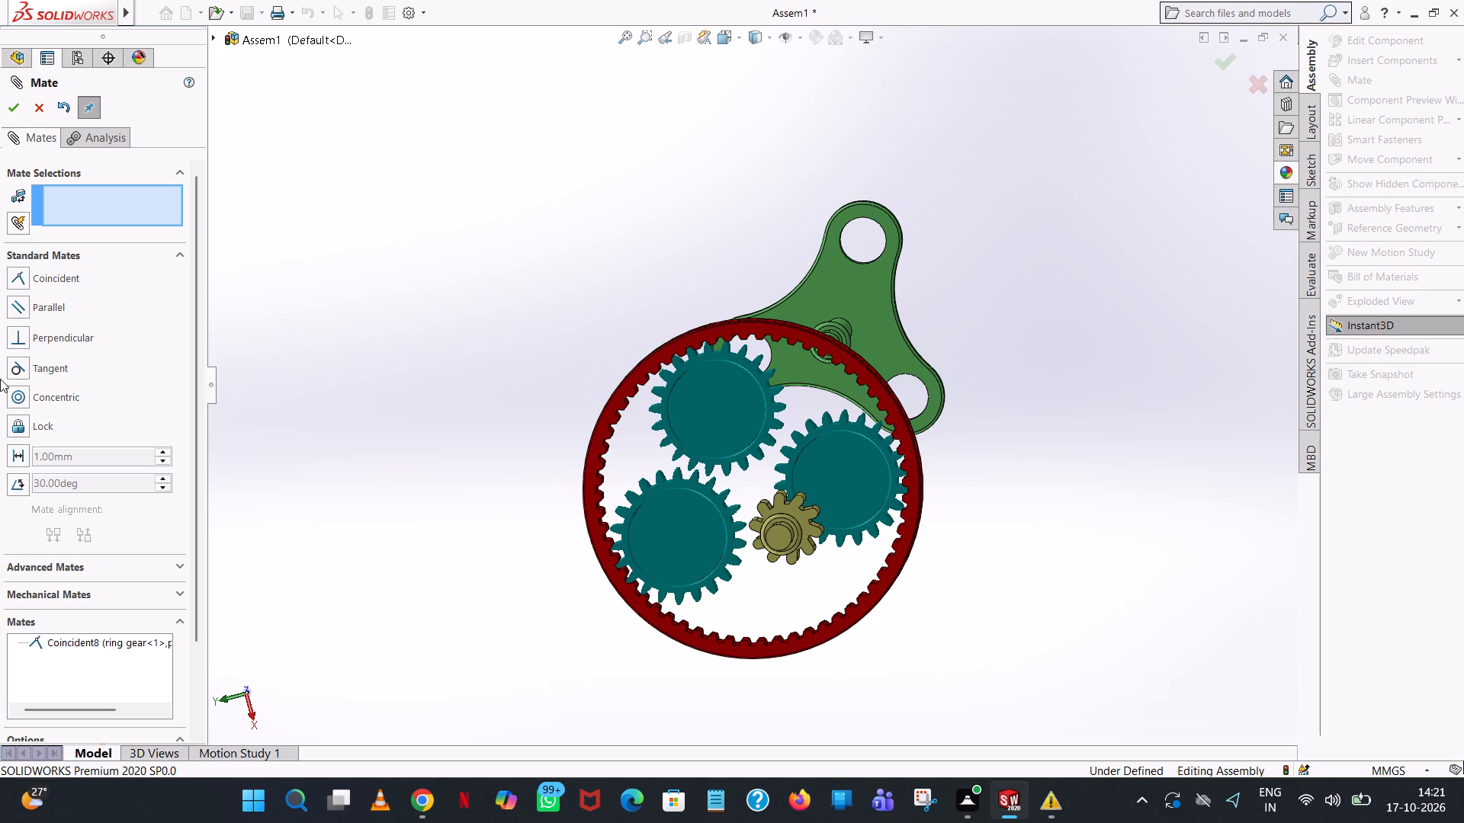
Add a lock mate between planet gear<2> and the ring gear, then close the Mate command.
{"action": "left_click", "coordinate": [9, 428]}
{"action": "left_click", "coordinate": [744, 365]}
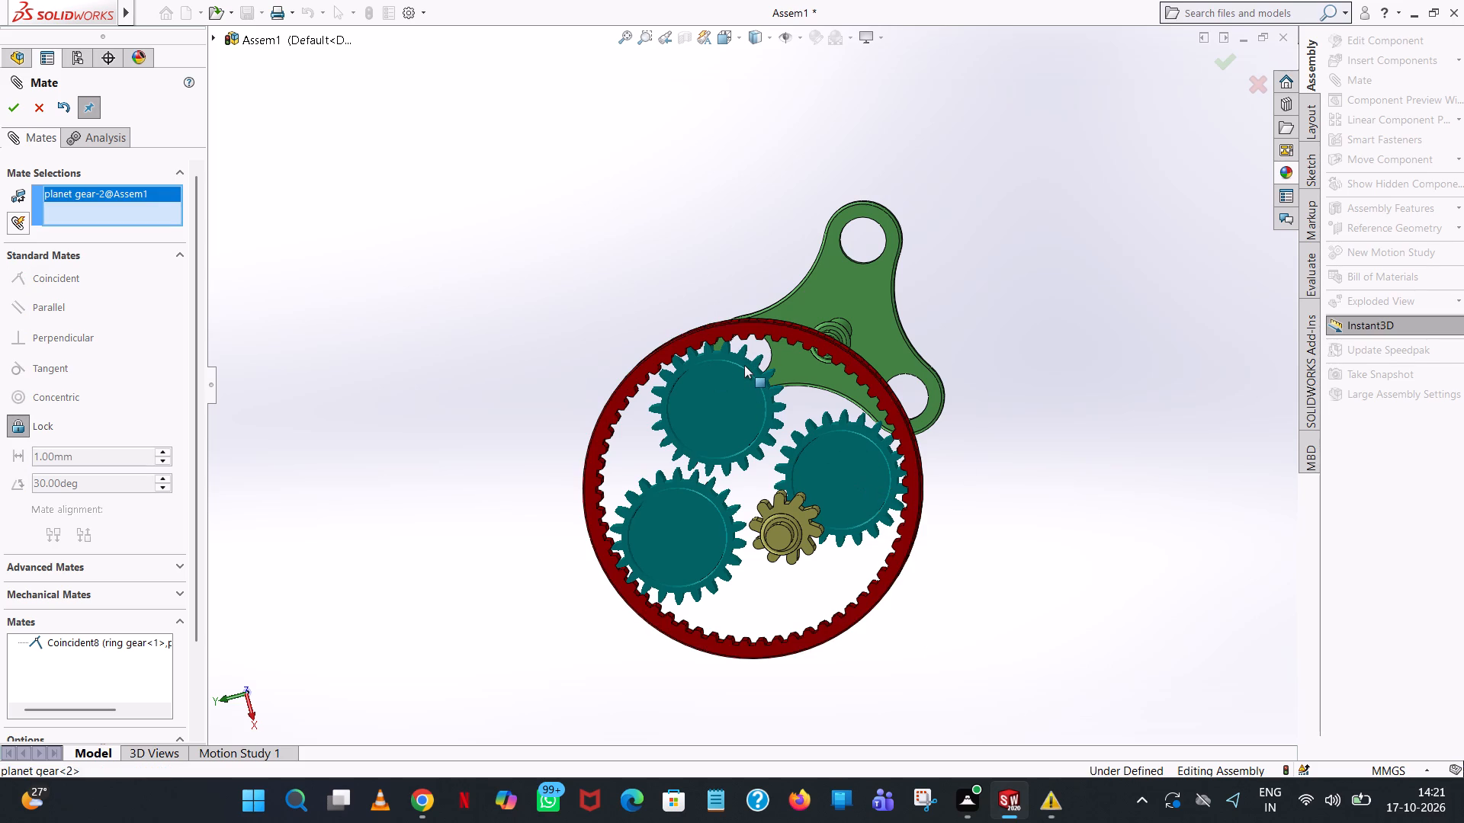
{"action": "right_click", "coordinate": [743, 364]}
{"action": "left_click", "coordinate": [436, 360]}
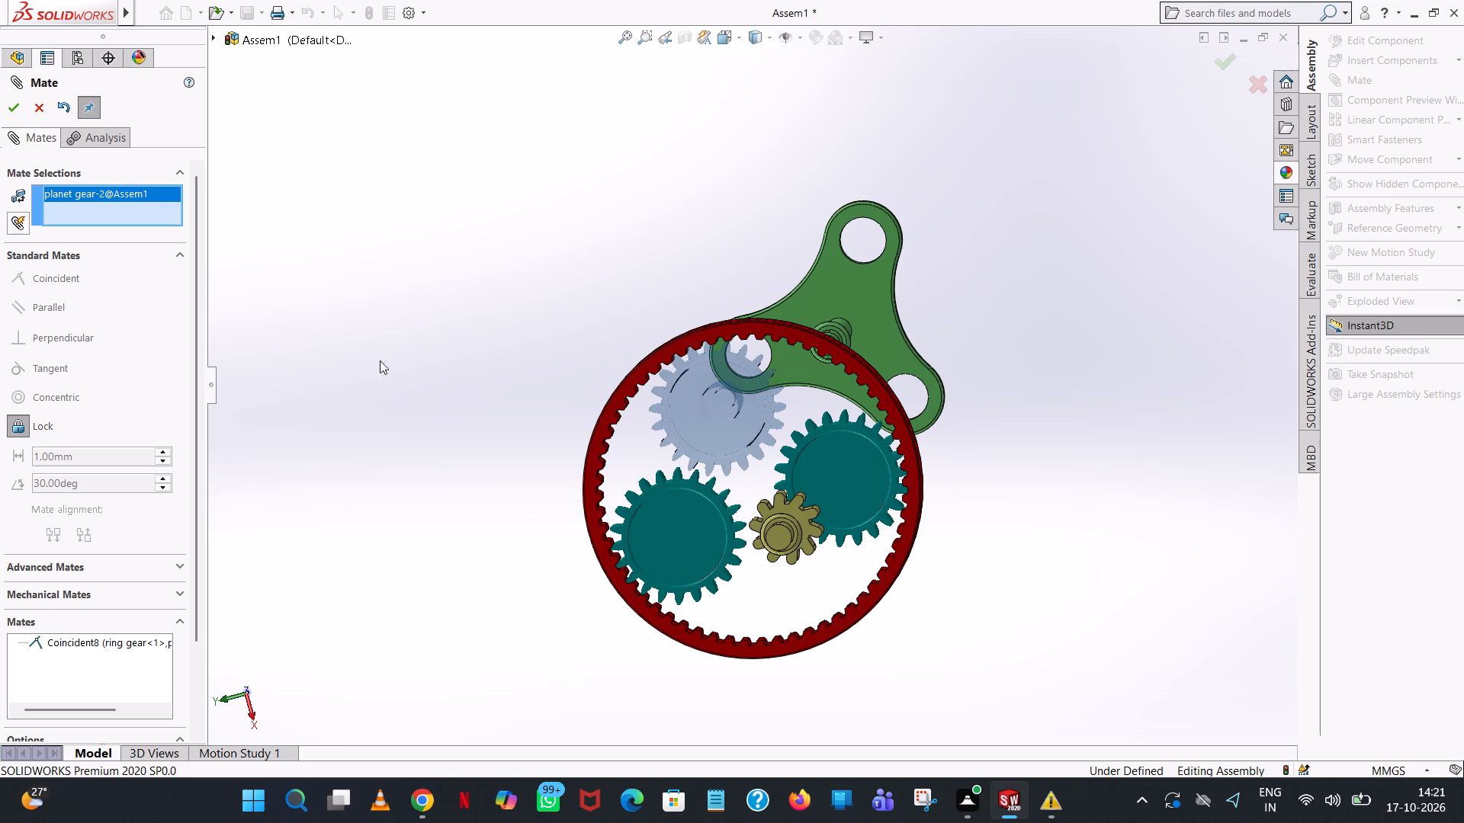
{"action": "left_click", "coordinate": [13, 110]}
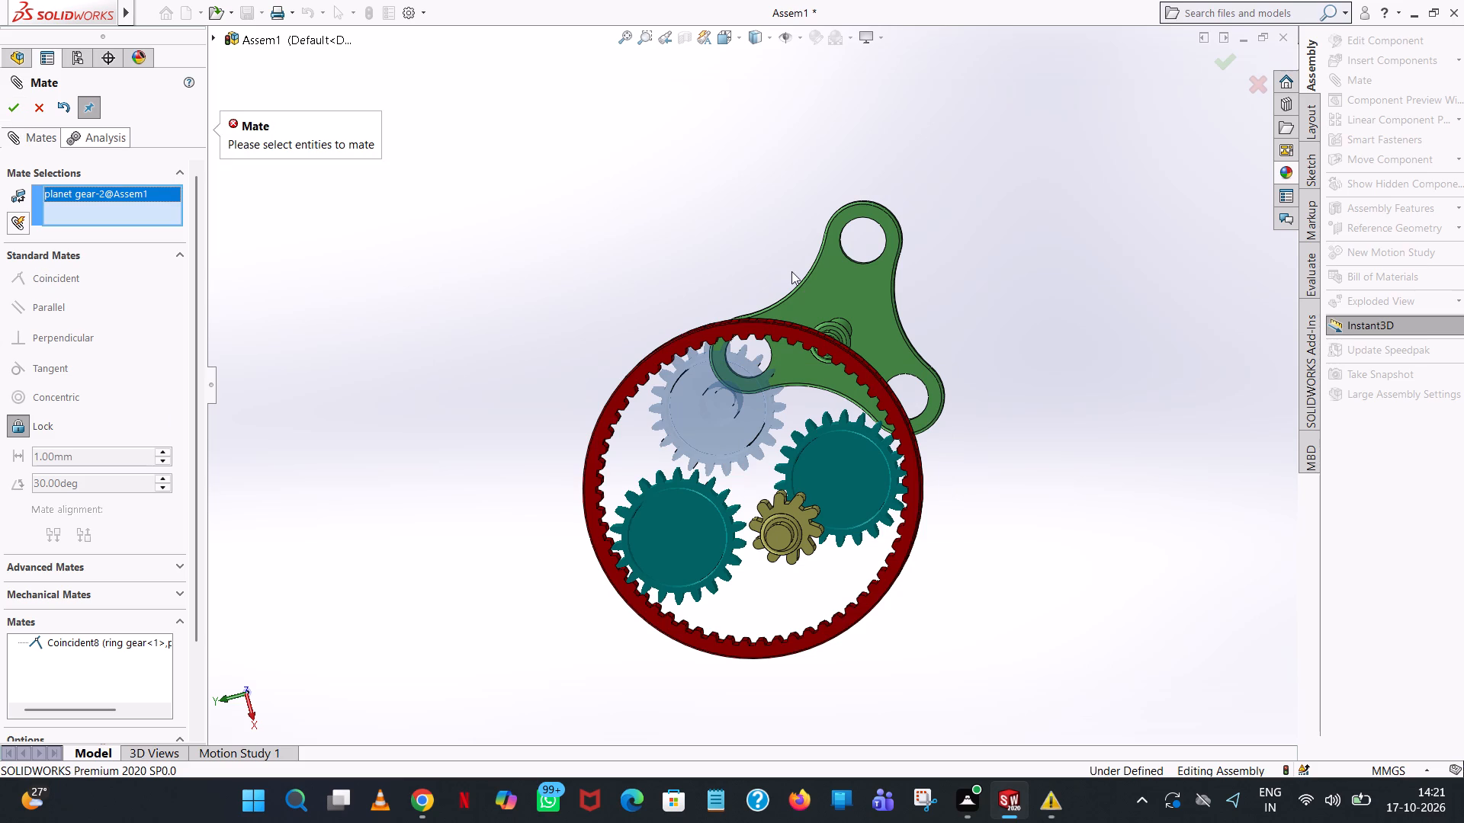
{"action": "left_click", "coordinate": [600, 223]}
{"action": "left_click", "coordinate": [20, 102]}
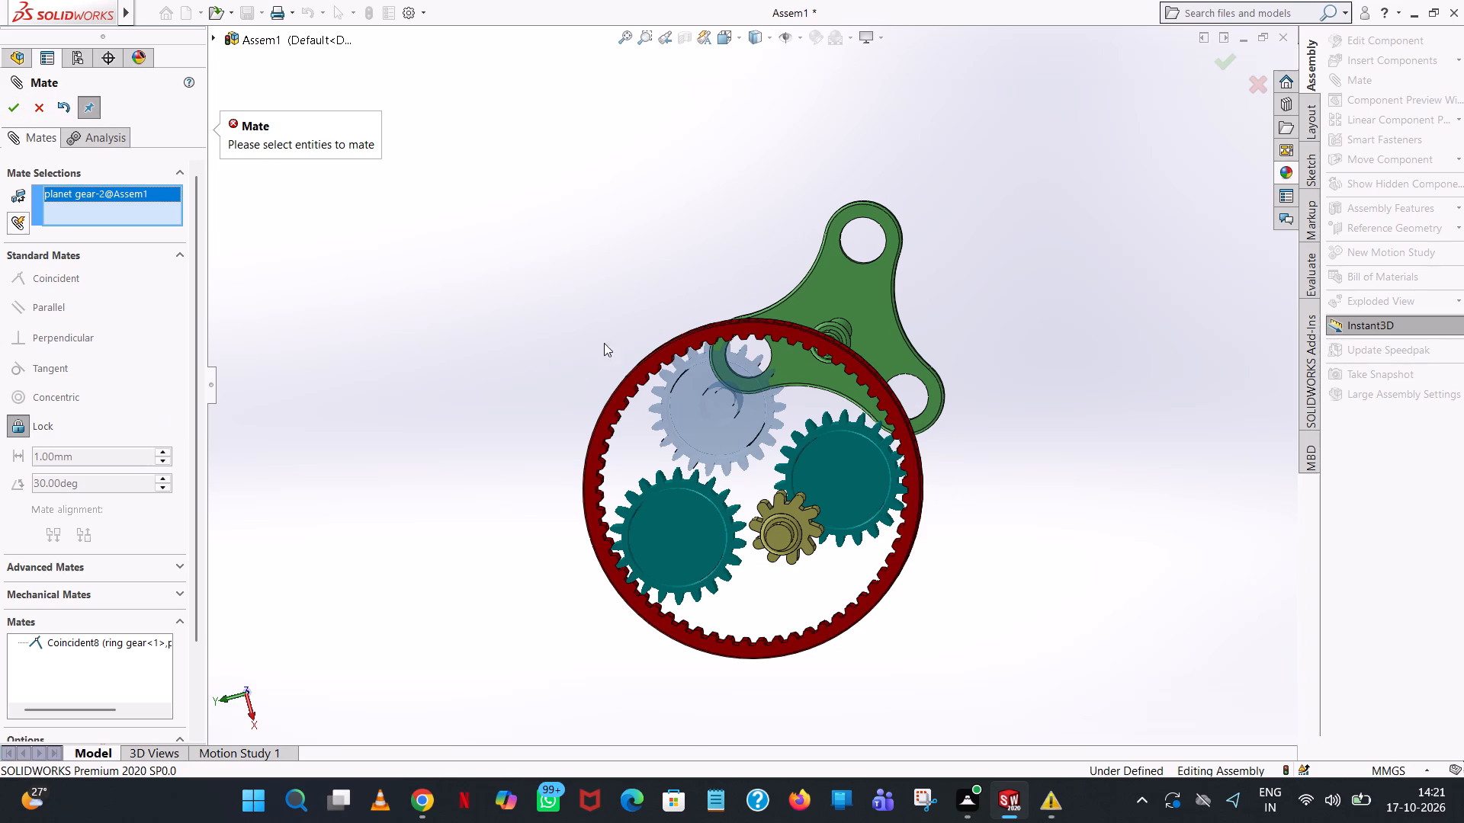
{"action": "left_click", "coordinate": [683, 339]}
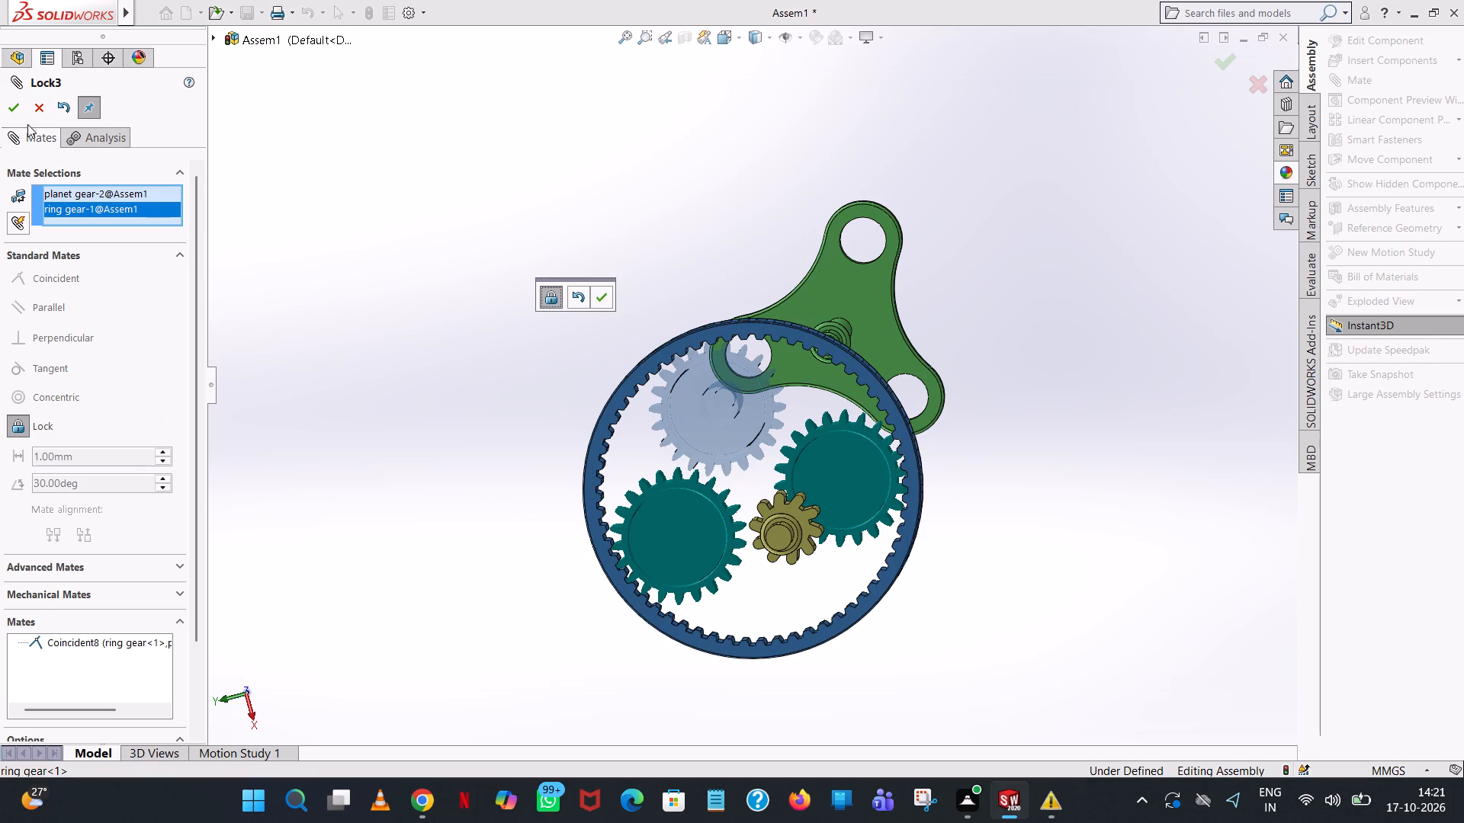
{"action": "left_click", "coordinate": [20, 112]}
{"action": "left_click_drag", "start_coordinate": [728, 357], "coordinate": [754, 373]}
{"action": "scroll", "coordinate": [685, 382], "scroll_direction": "down", "scroll_amount": 7}
{"action": "scroll", "coordinate": [923, 546], "scroll_direction": "up", "scroll_amount": 5}
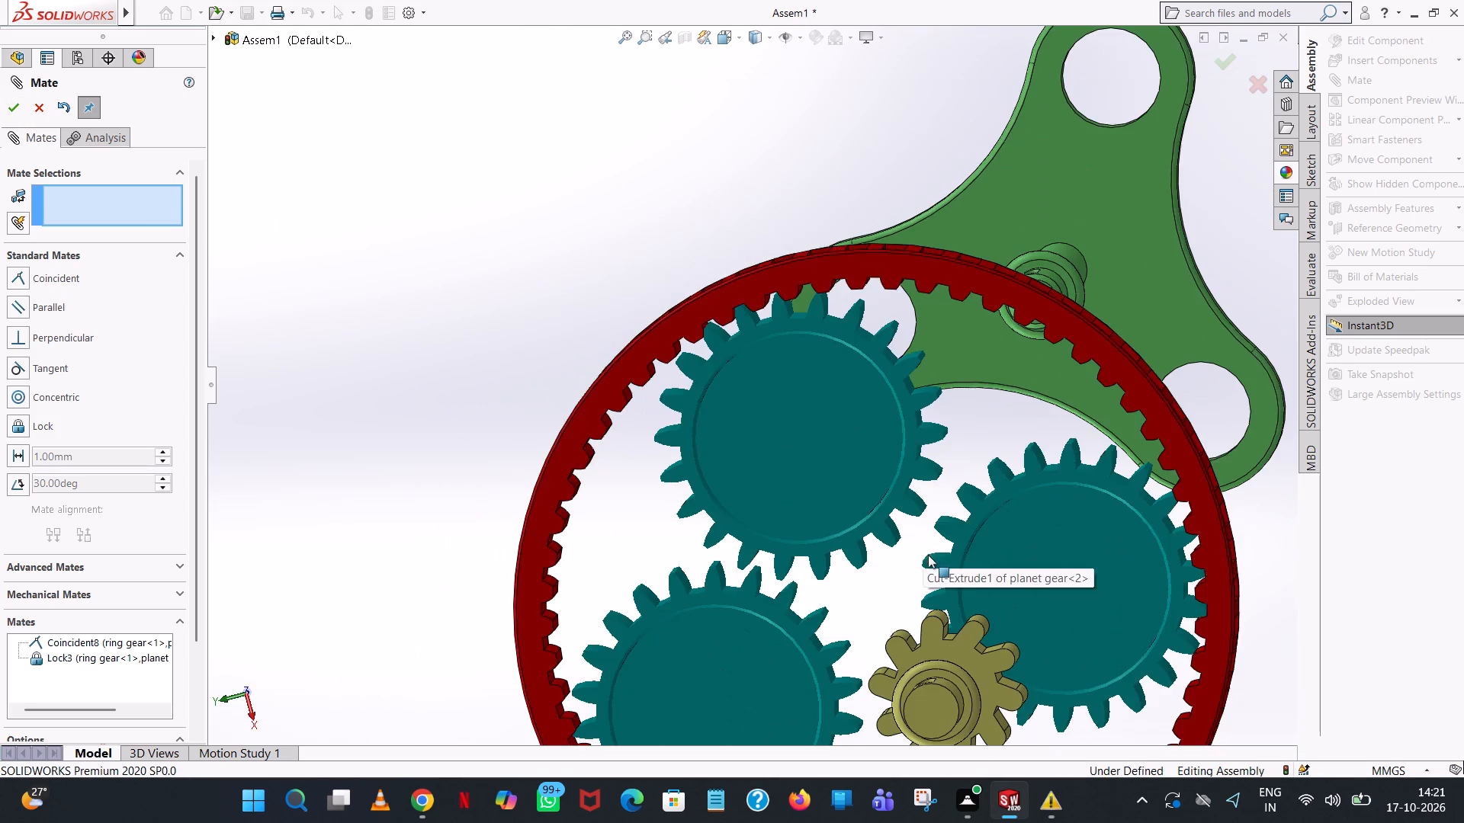
{"action": "middle_click_drag", "start_coordinate": [926, 594], "coordinate": [1003, 554]}
{"action": "middle_click_drag", "start_coordinate": [1039, 548], "coordinate": [1135, 532]}
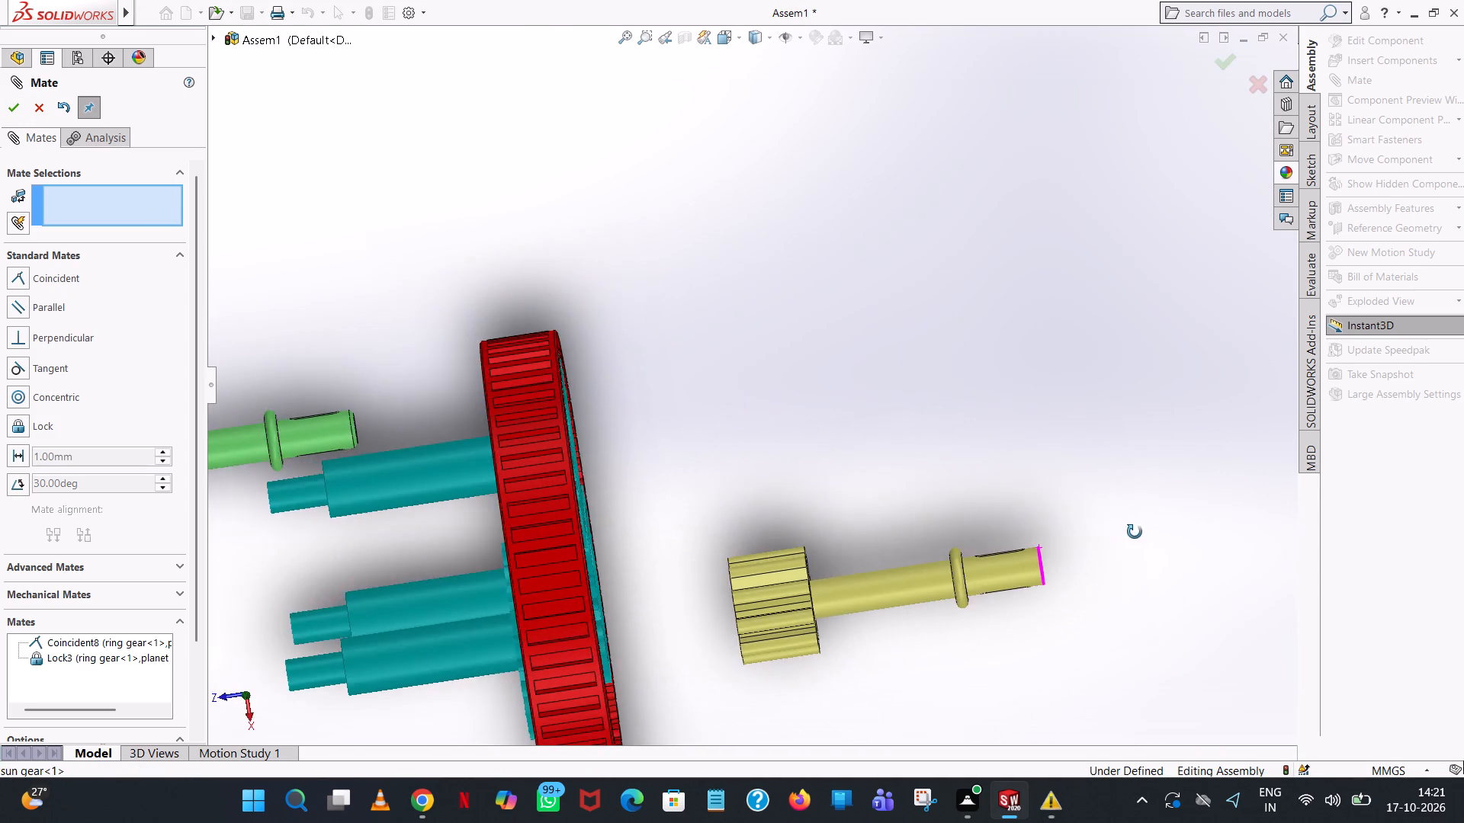
{"action": "middle_click_drag", "start_coordinate": [1135, 532], "coordinate": [1164, 528]}
{"action": "scroll", "coordinate": [1070, 555], "scroll_direction": "up", "scroll_amount": 5}
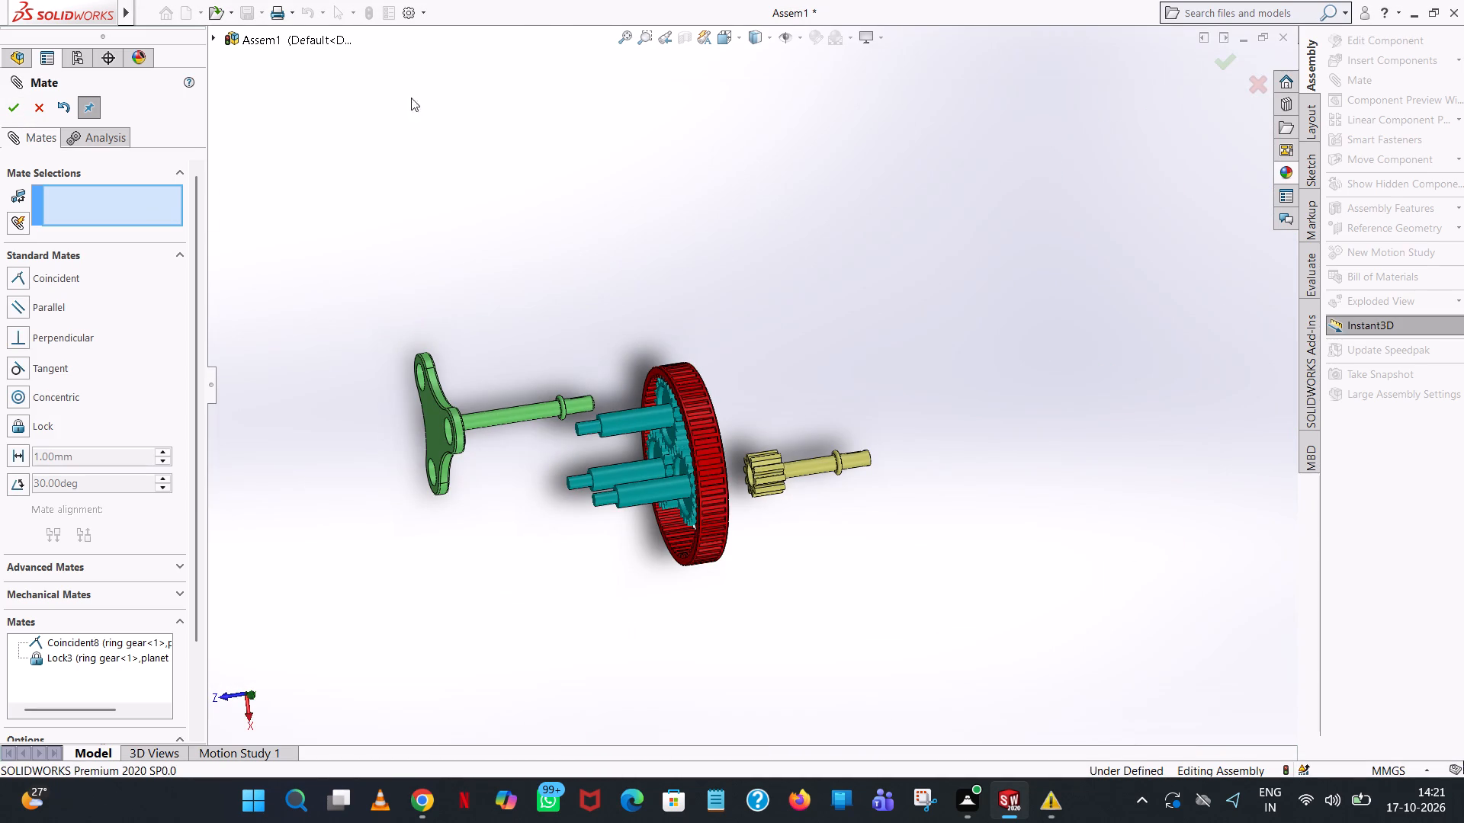
{"action": "left_click", "coordinate": [2, 103]}
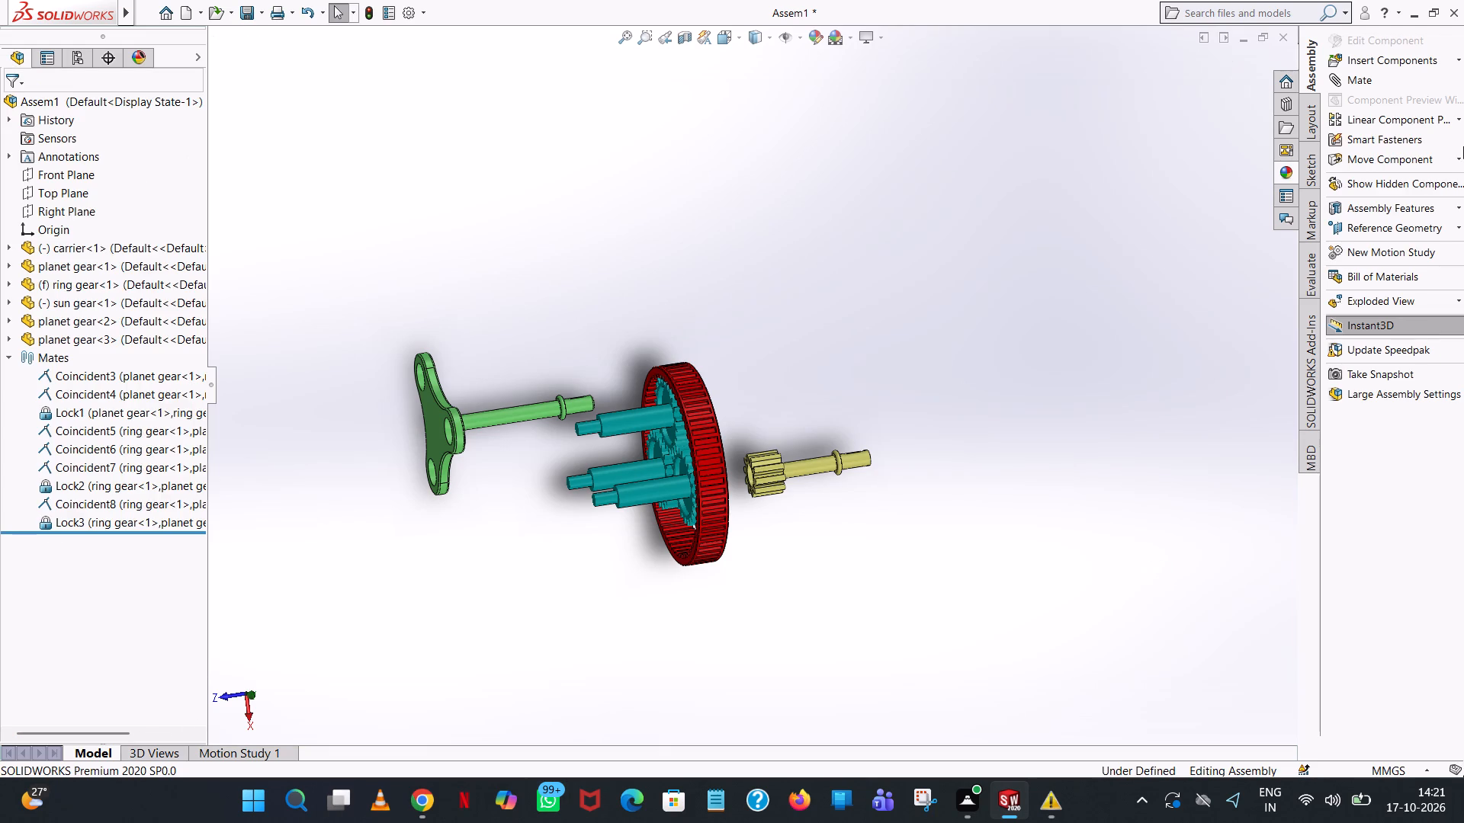
Rotate the sun gear end for end so its shaft points toward the ring gear and carrier.
{"action": "left_click", "coordinate": [1458, 159]}
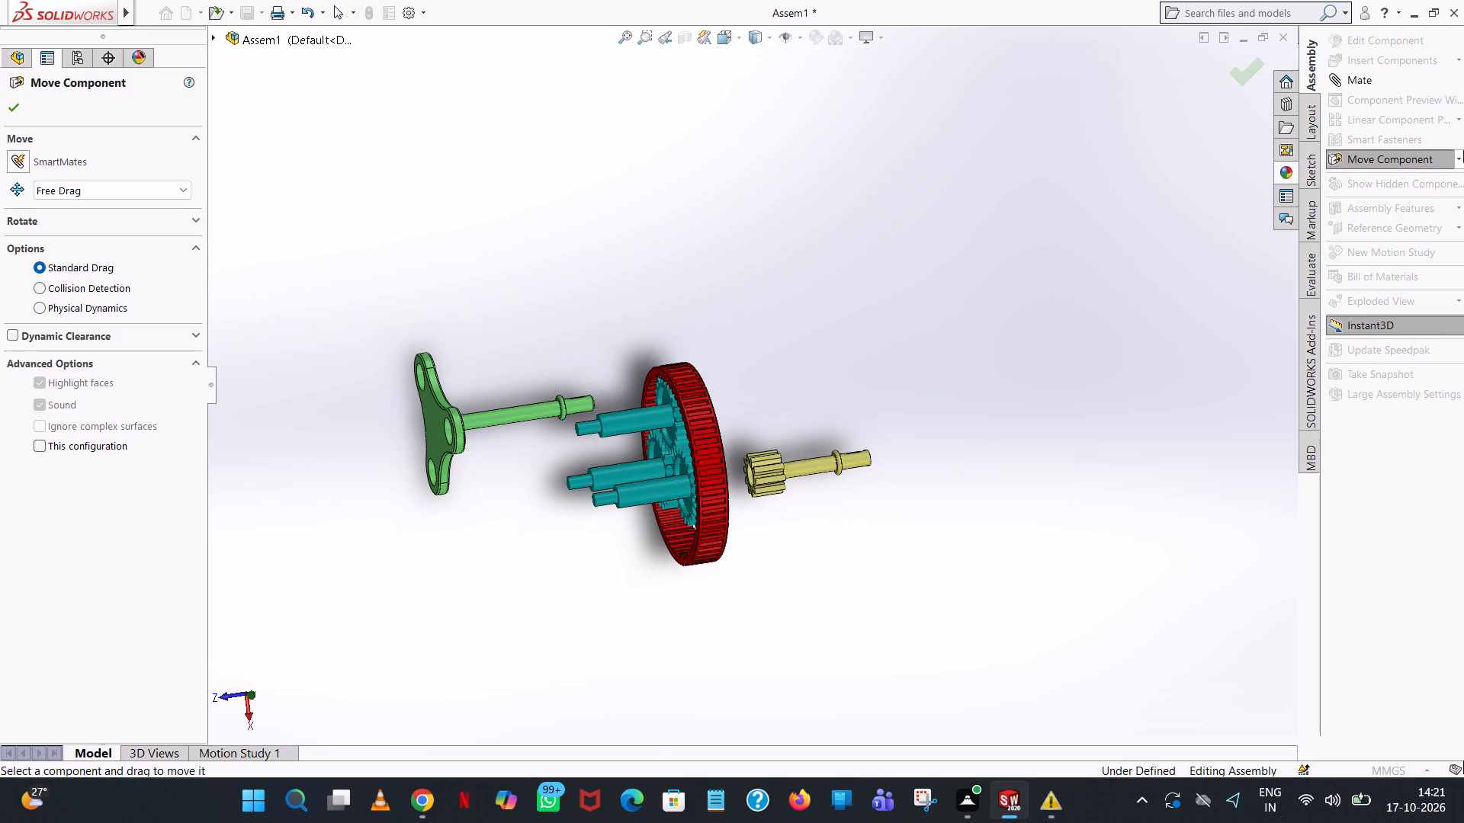
{"action": "left_click", "coordinate": [20, 102]}
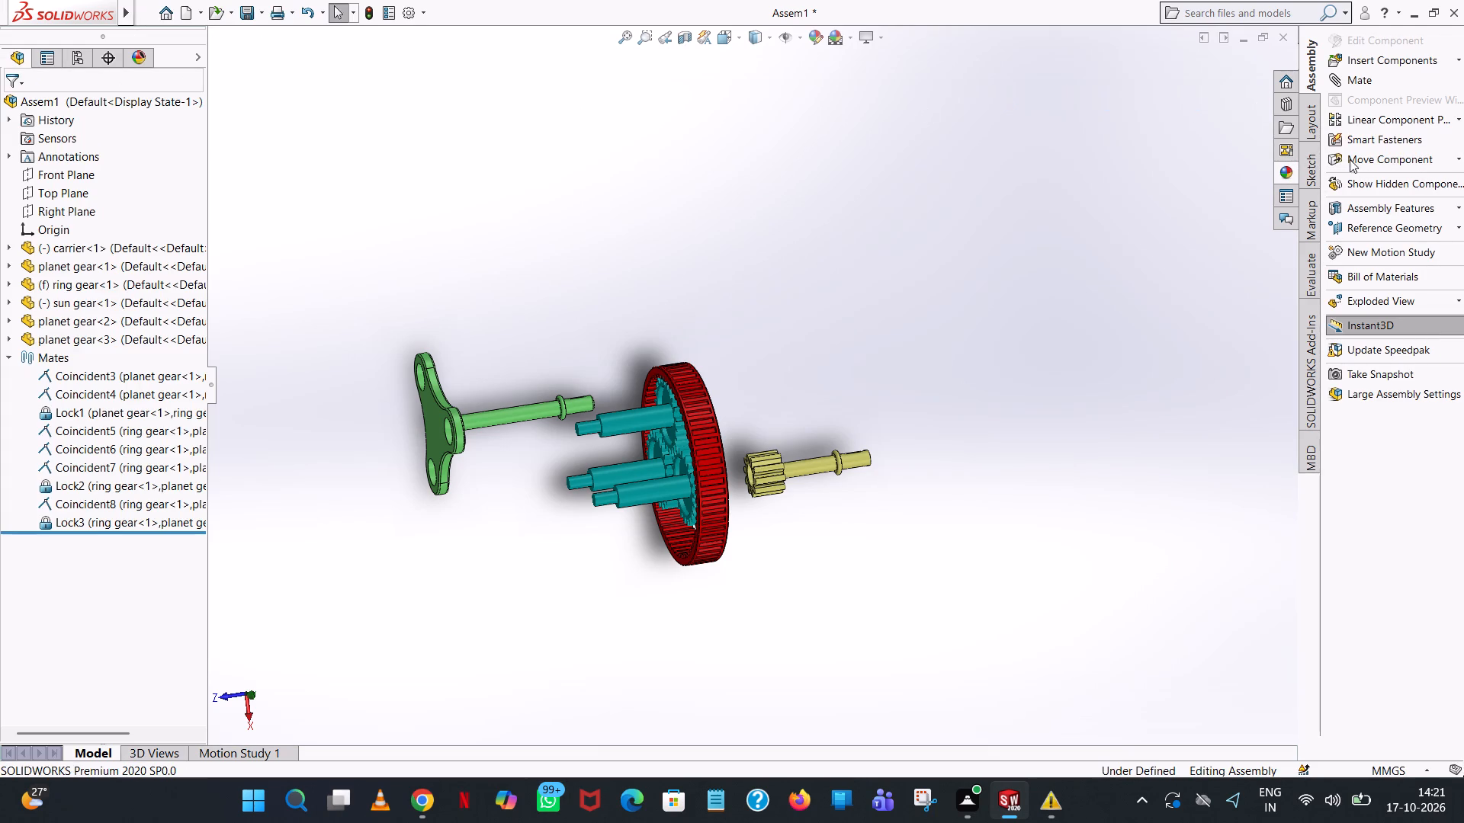
{"action": "left_click", "coordinate": [1463, 156]}
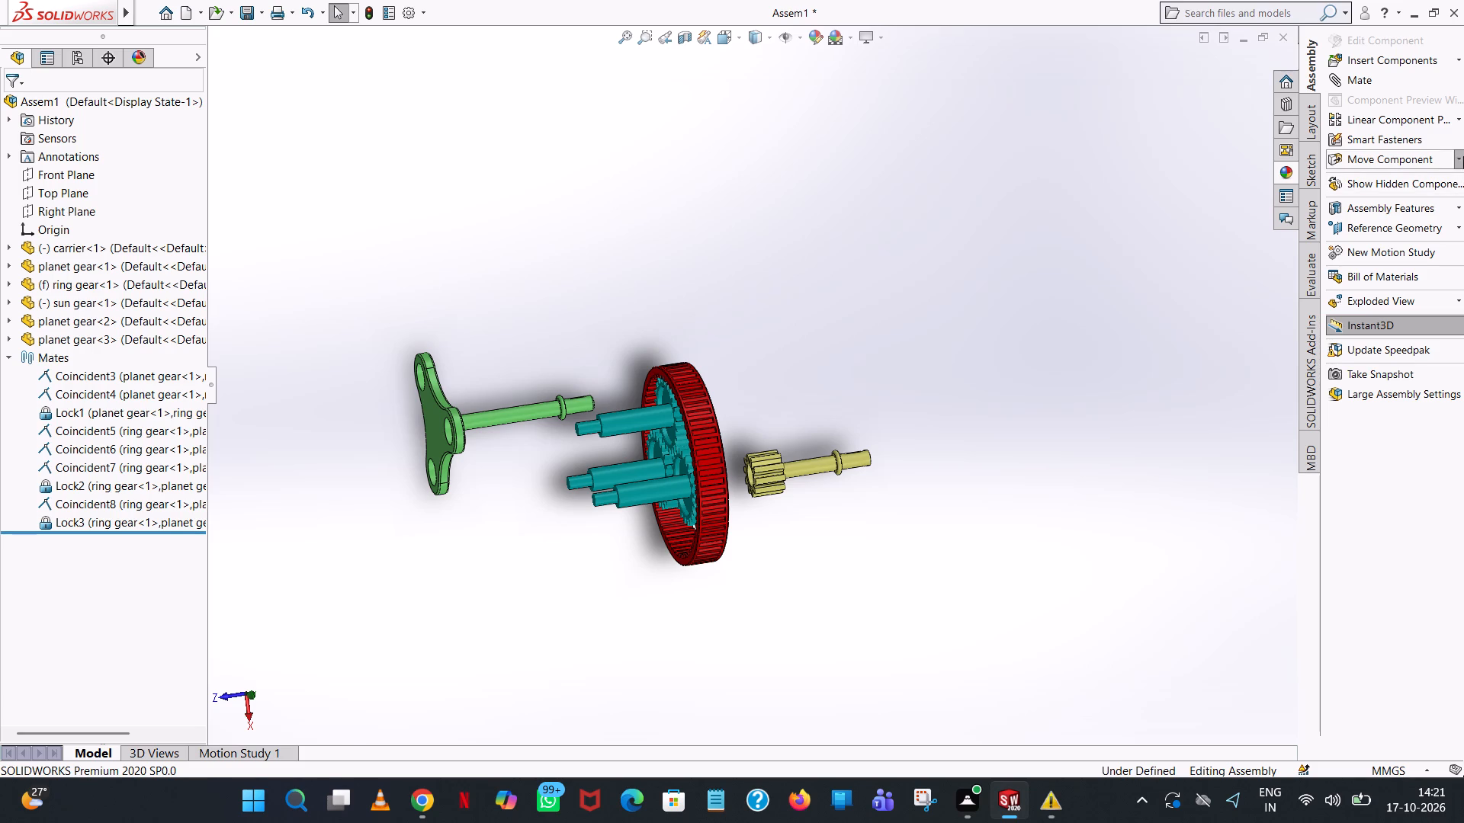
{"action": "left_click", "coordinate": [1432, 175]}
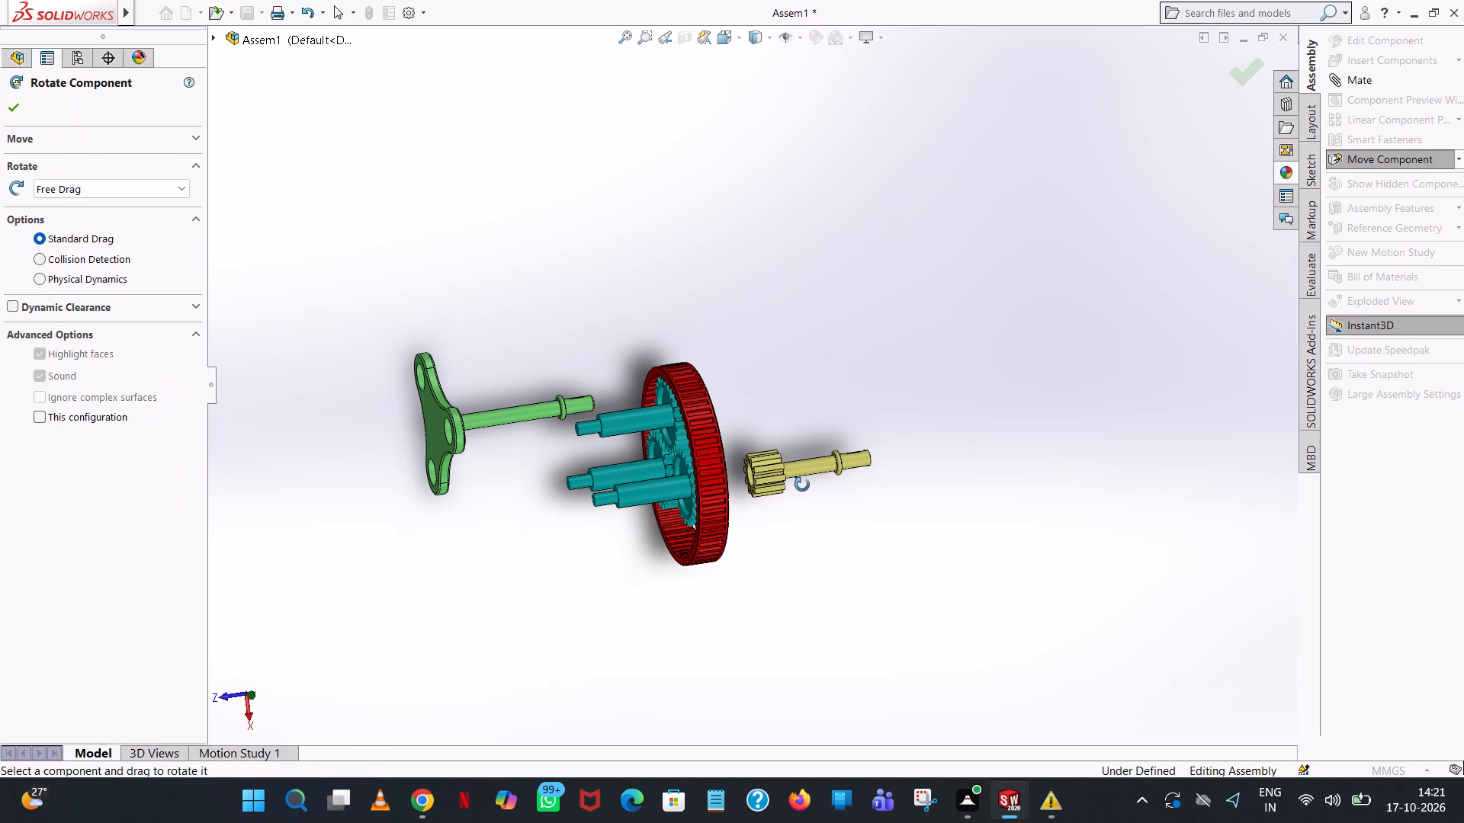
{"action": "left_click_drag", "start_coordinate": [812, 469], "coordinate": [1164, 402]}
{"action": "left_click", "coordinate": [14, 123]}
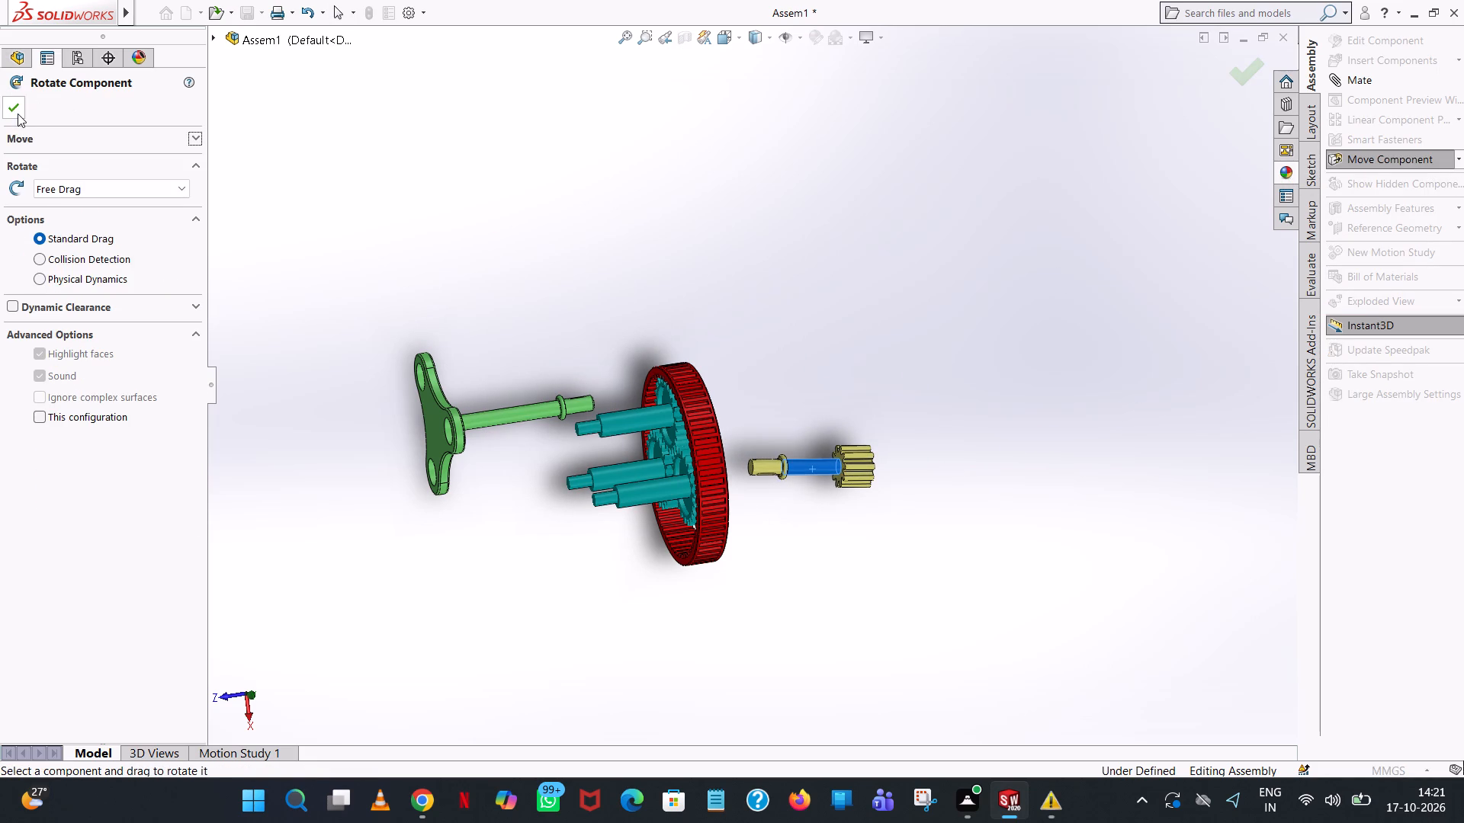
{"action": "left_click", "coordinate": [18, 114]}
Add a coincident mate between a rounded tooth-tip edge of the sun gear and the front face of planet gear<1>.
{"action": "middle_click_drag", "start_coordinate": [929, 444], "coordinate": [720, 486]}
{"action": "scroll", "coordinate": [640, 485], "scroll_direction": "down", "scroll_amount": 6}
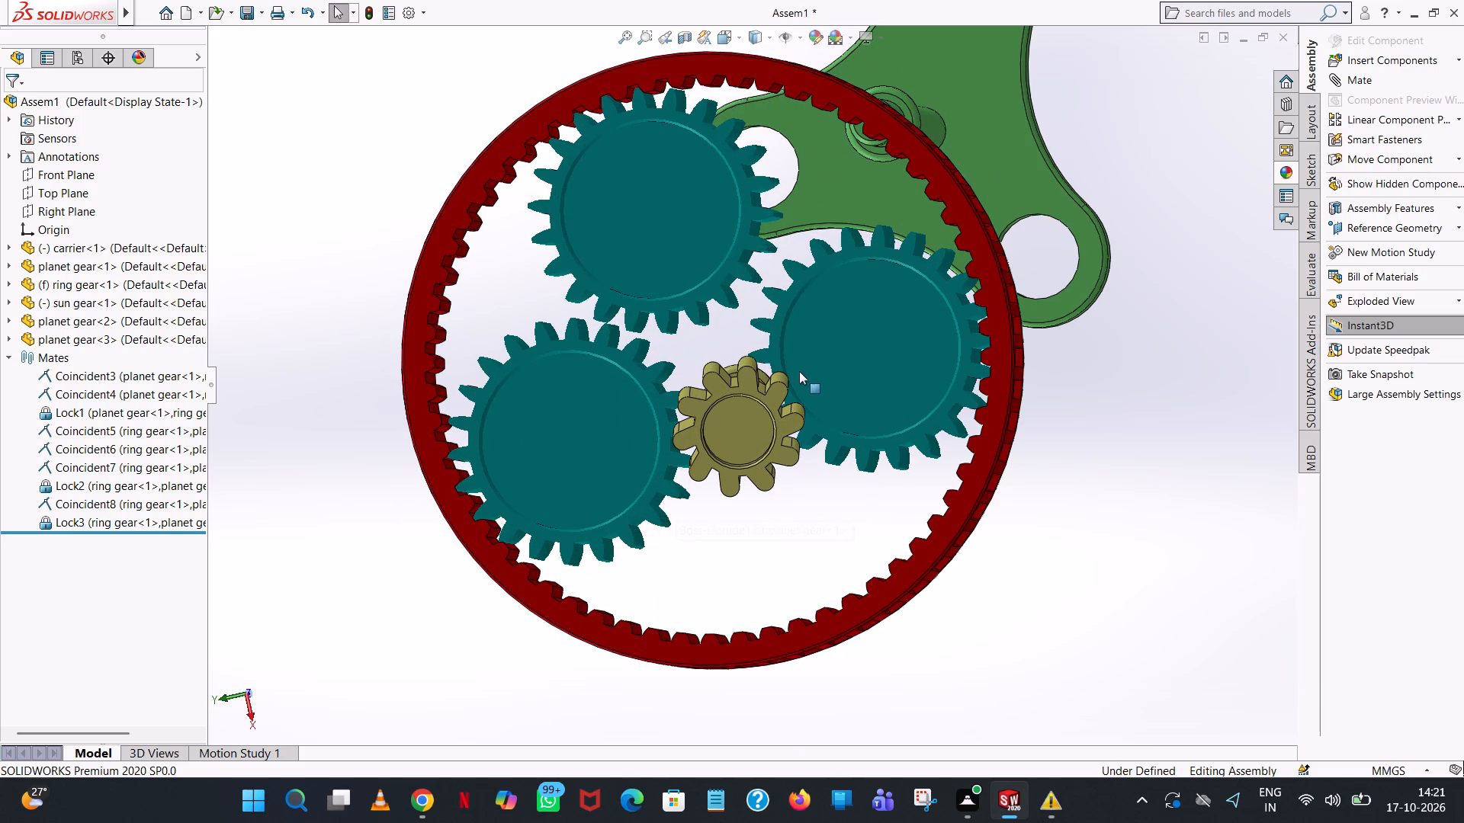
{"action": "middle_click", "coordinate": [798, 402]}
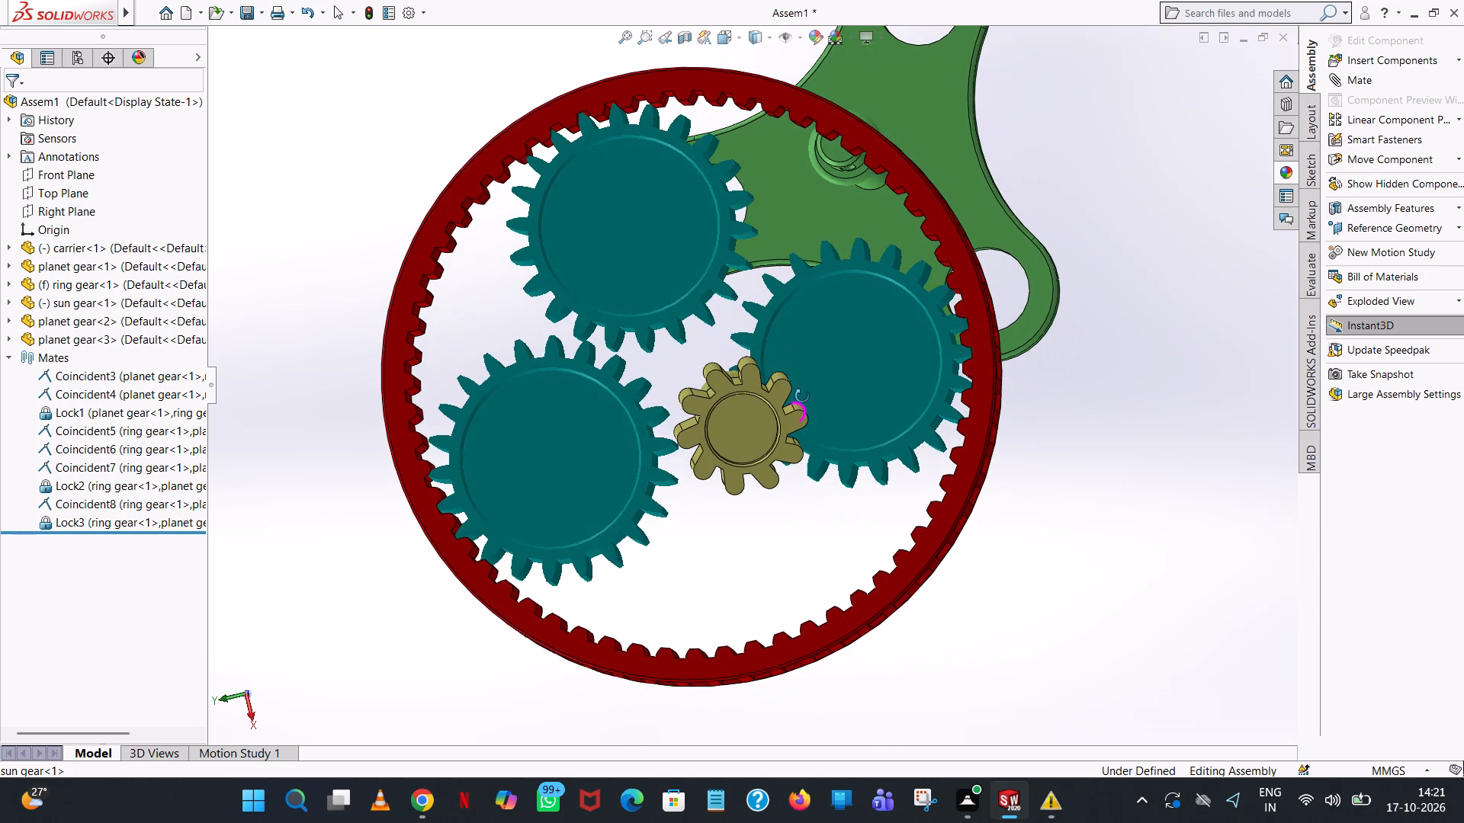
{"action": "left_click", "coordinate": [1377, 85]}
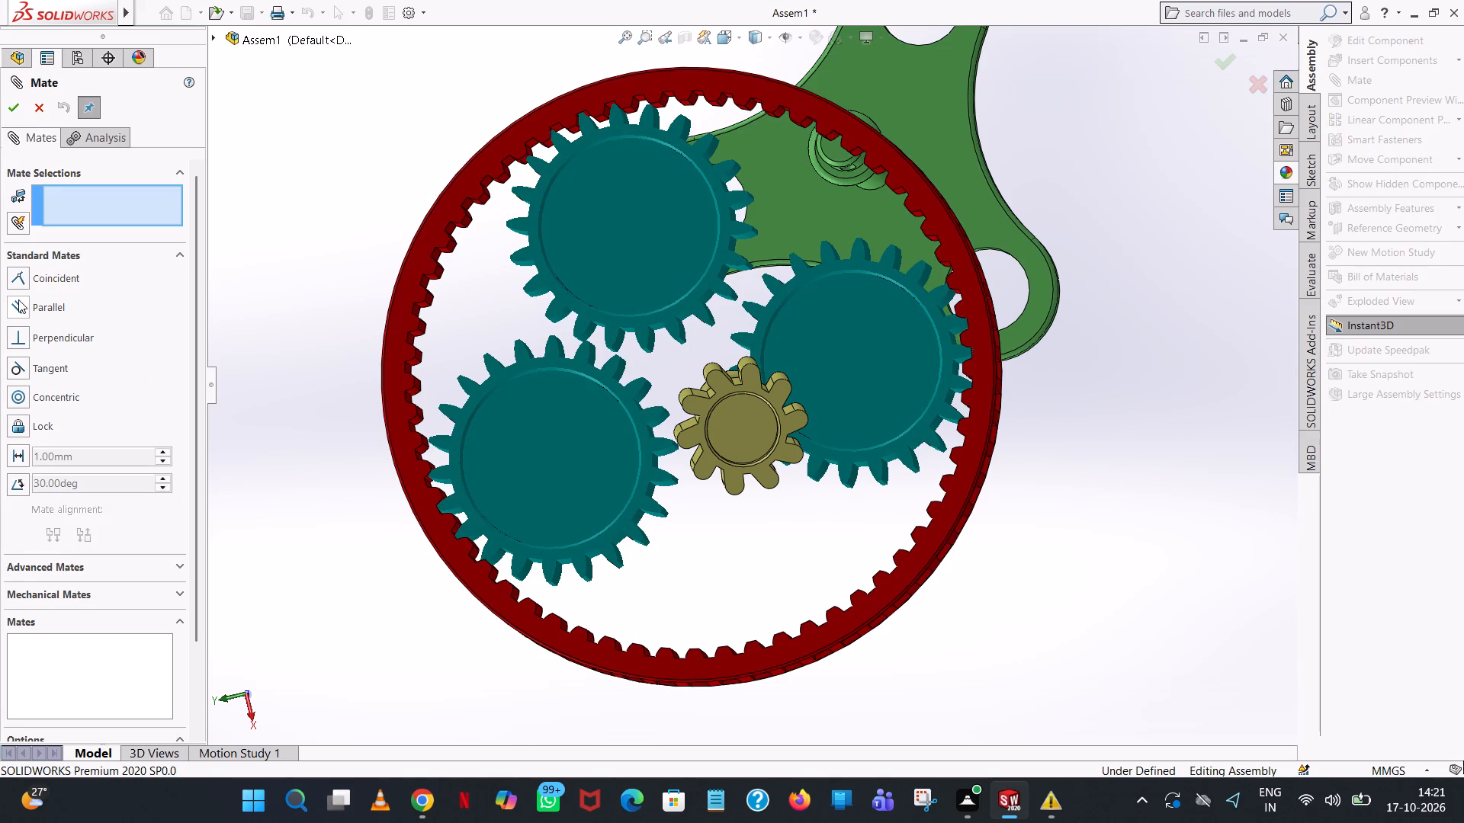
{"action": "left_click", "coordinate": [57, 280]}
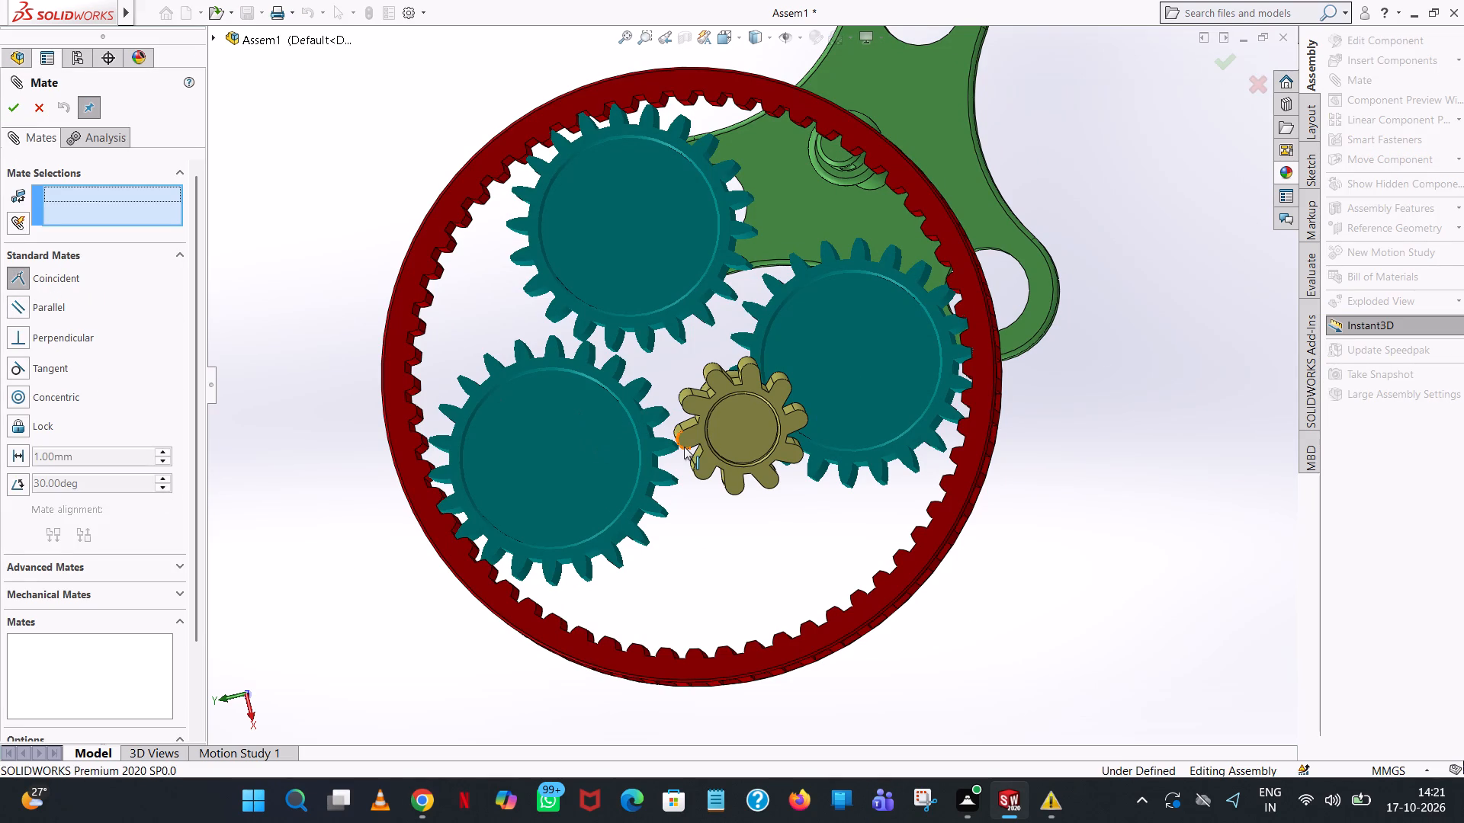
{"action": "scroll", "coordinate": [684, 447], "scroll_direction": "down", "scroll_amount": 6}
{"action": "middle_click_drag", "start_coordinate": [762, 376], "coordinate": [788, 374]}
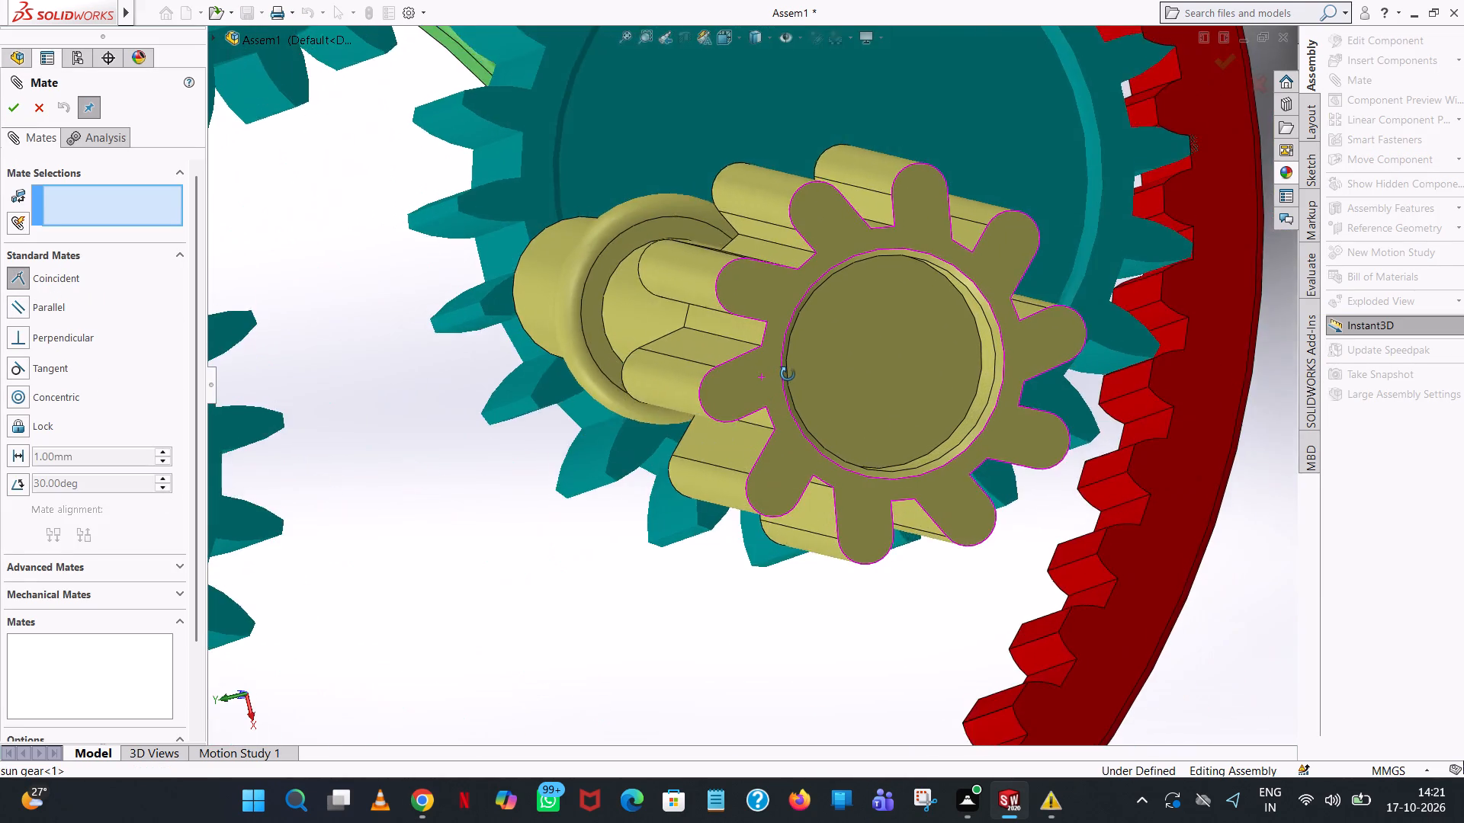
{"action": "middle_click_drag", "start_coordinate": [788, 374], "coordinate": [758, 362]}
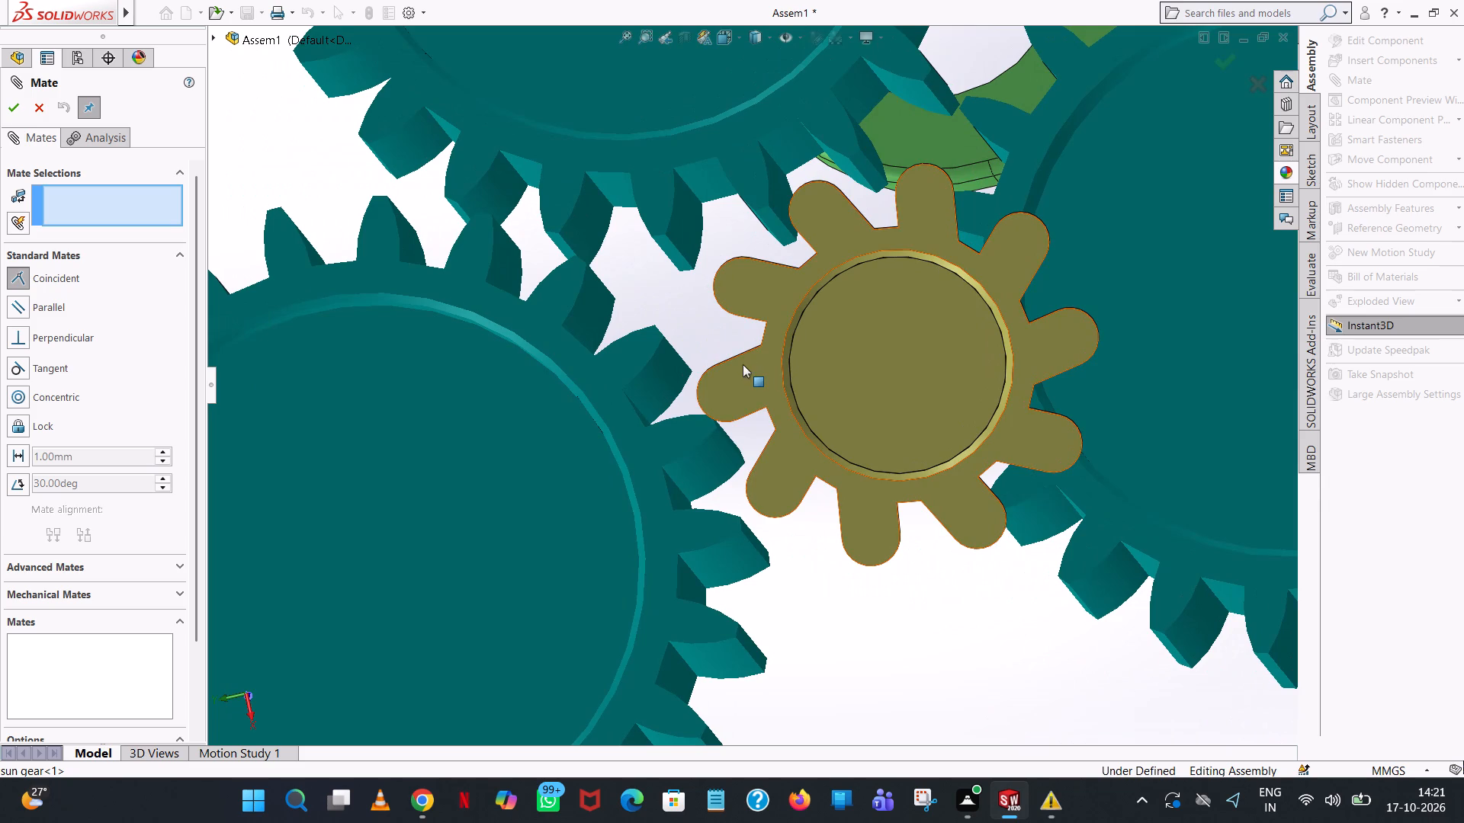
{"action": "left_click", "coordinate": [705, 373]}
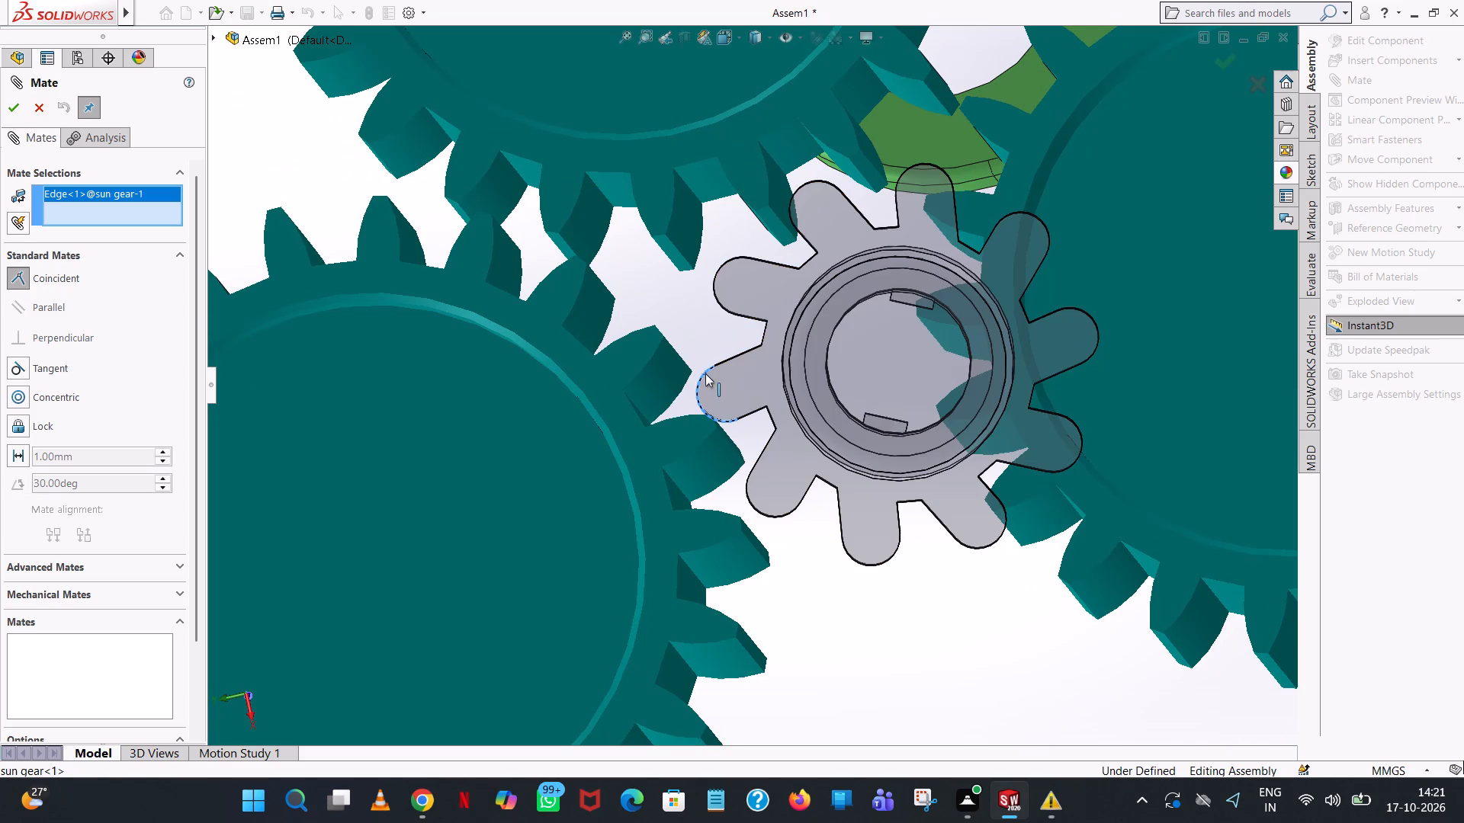
{"action": "middle_click_drag", "start_coordinate": [683, 354], "coordinate": [690, 388]}
{"action": "scroll", "coordinate": [686, 365], "scroll_direction": "down", "scroll_amount": 1}
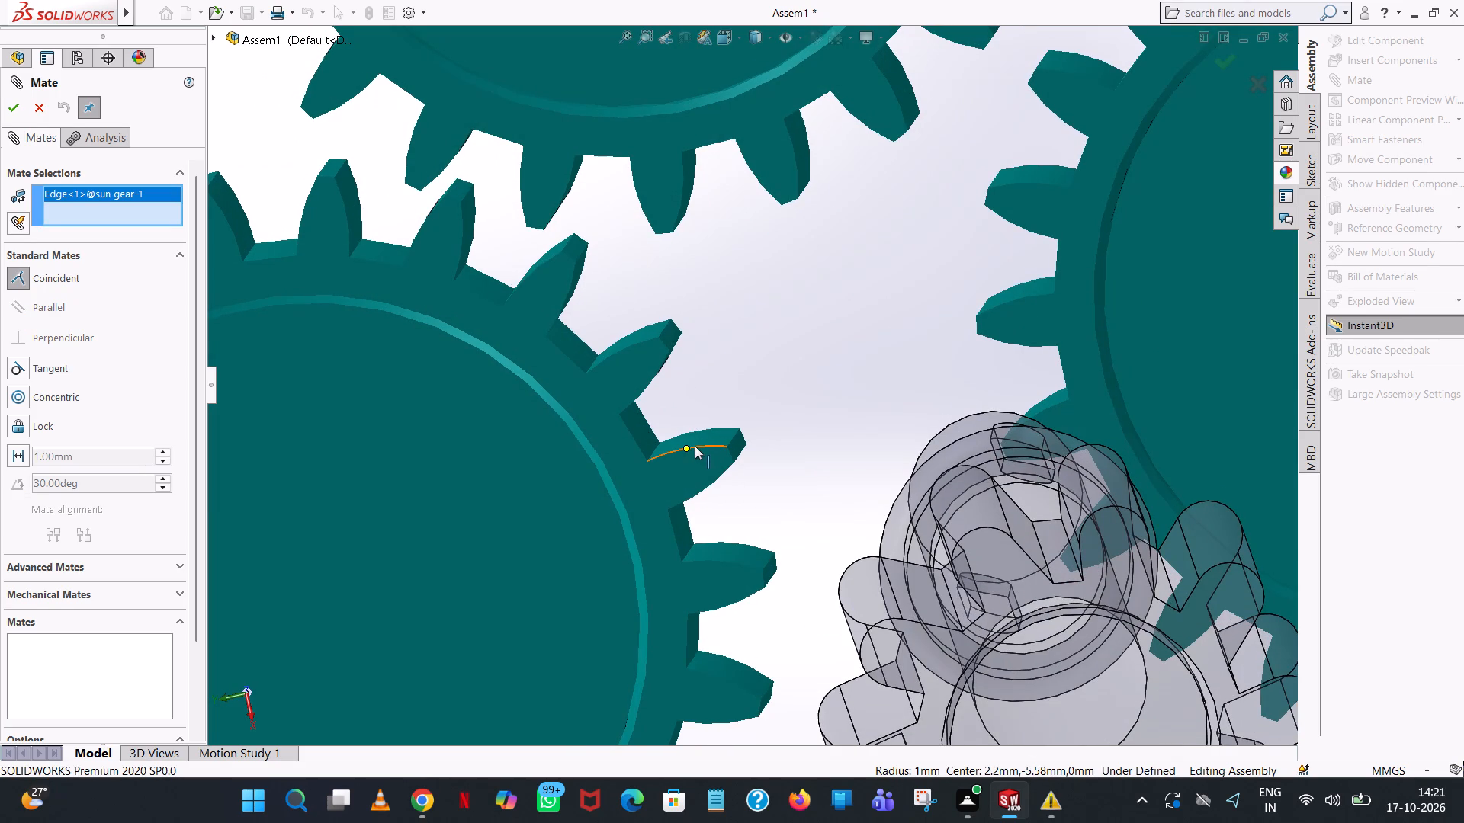
{"action": "left_click", "coordinate": [701, 459]}
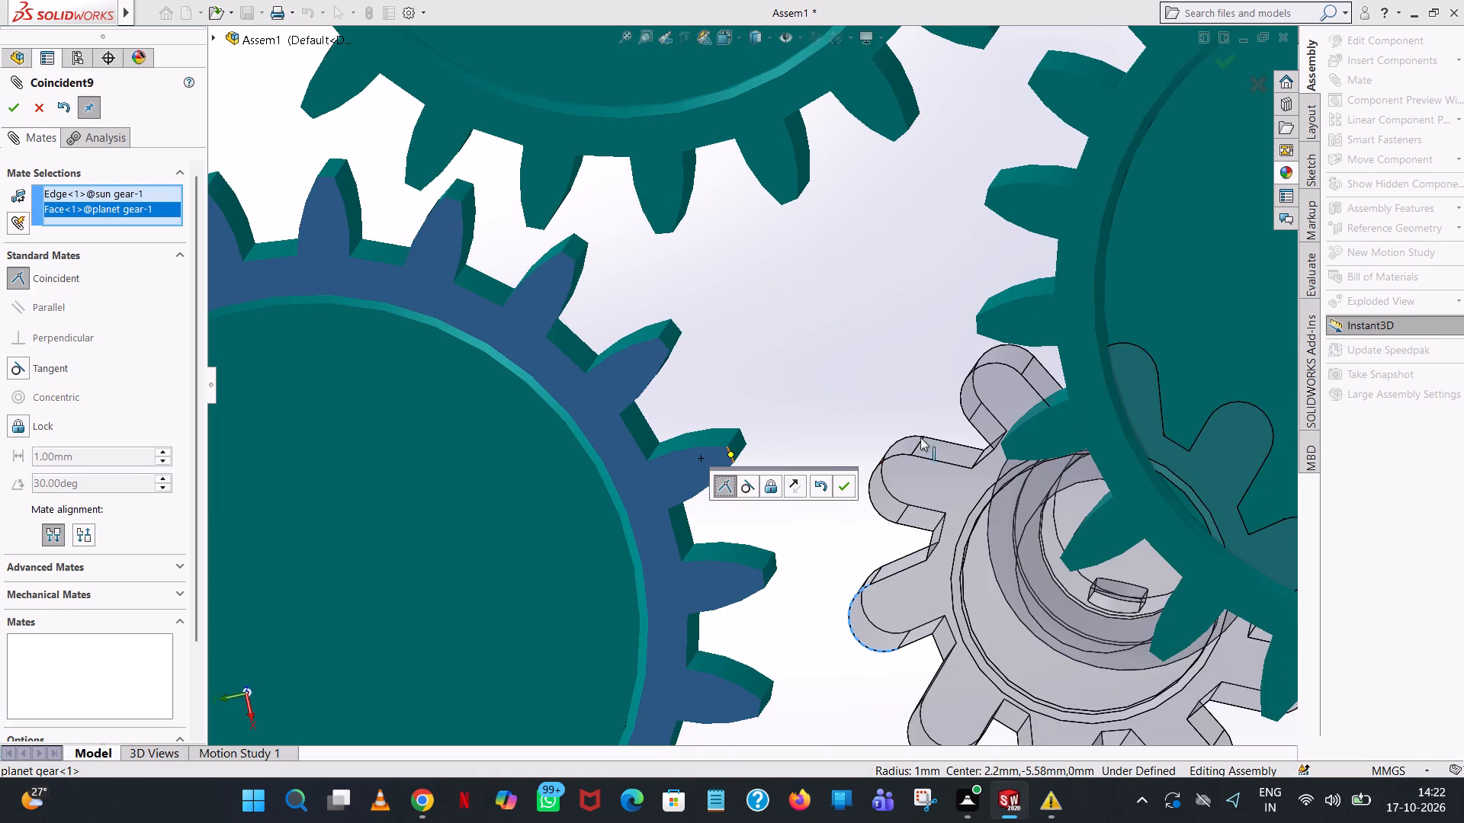
{"action": "left_click", "coordinate": [844, 481]}
Move the sun gear into the centre between the three planet gears and check how its teeth mesh from both sides.
{"action": "scroll", "coordinate": [923, 531], "scroll_direction": "up", "scroll_amount": 6}
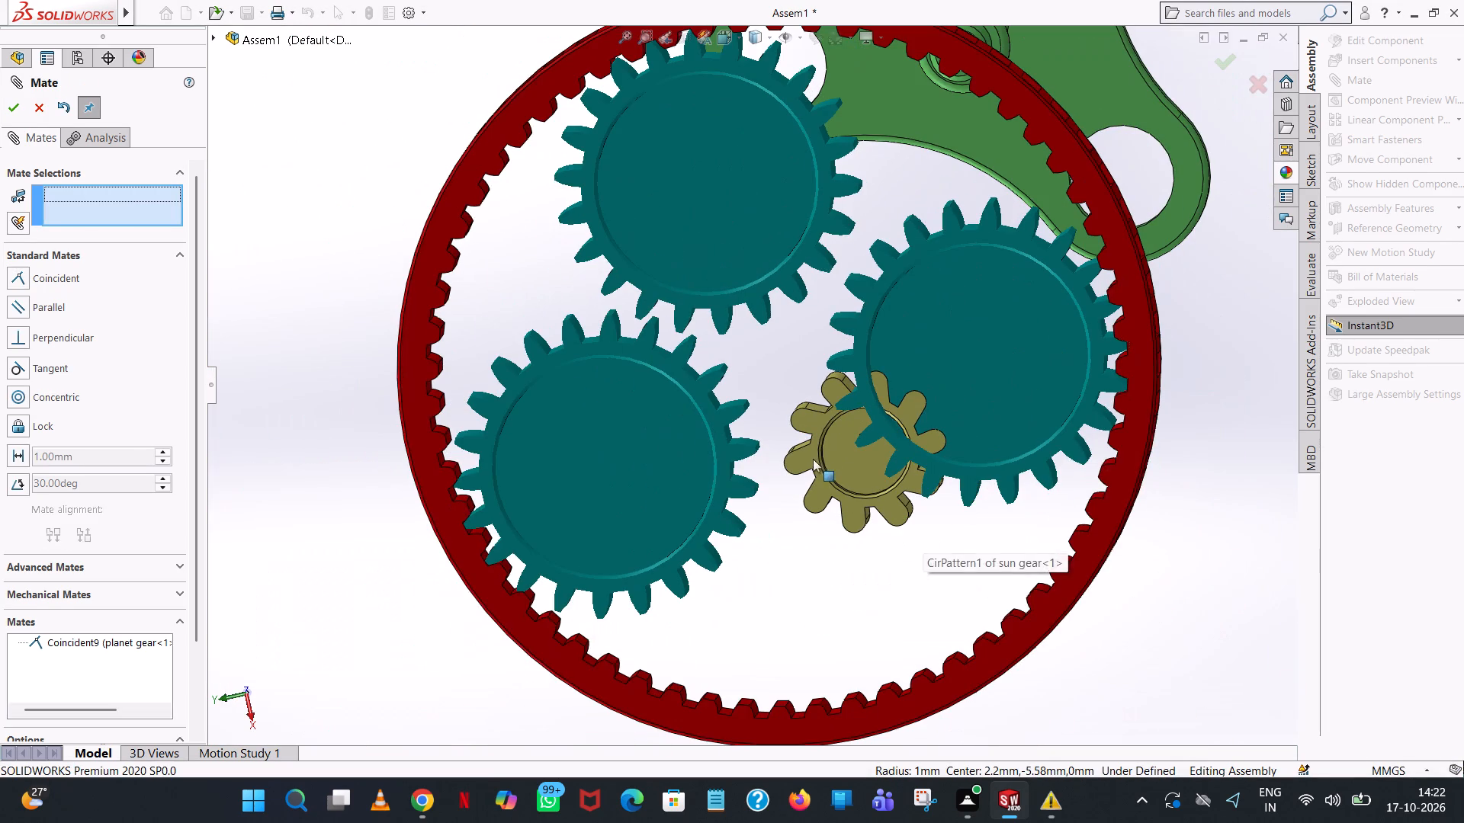
{"action": "left_click_drag", "start_coordinate": [825, 444], "coordinate": [755, 453]}
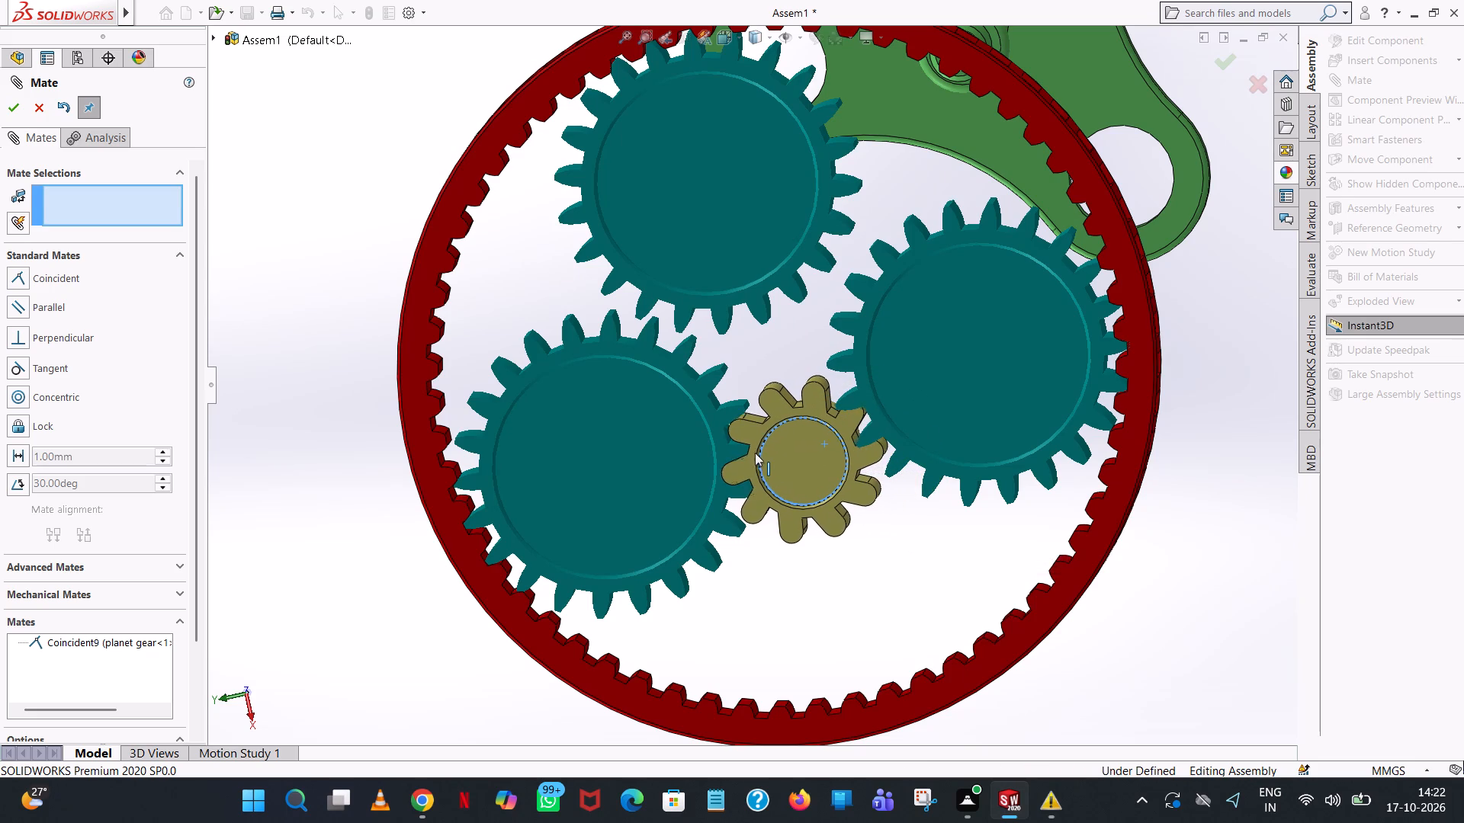
{"action": "left_click_drag", "start_coordinate": [755, 453], "coordinate": [748, 376]}
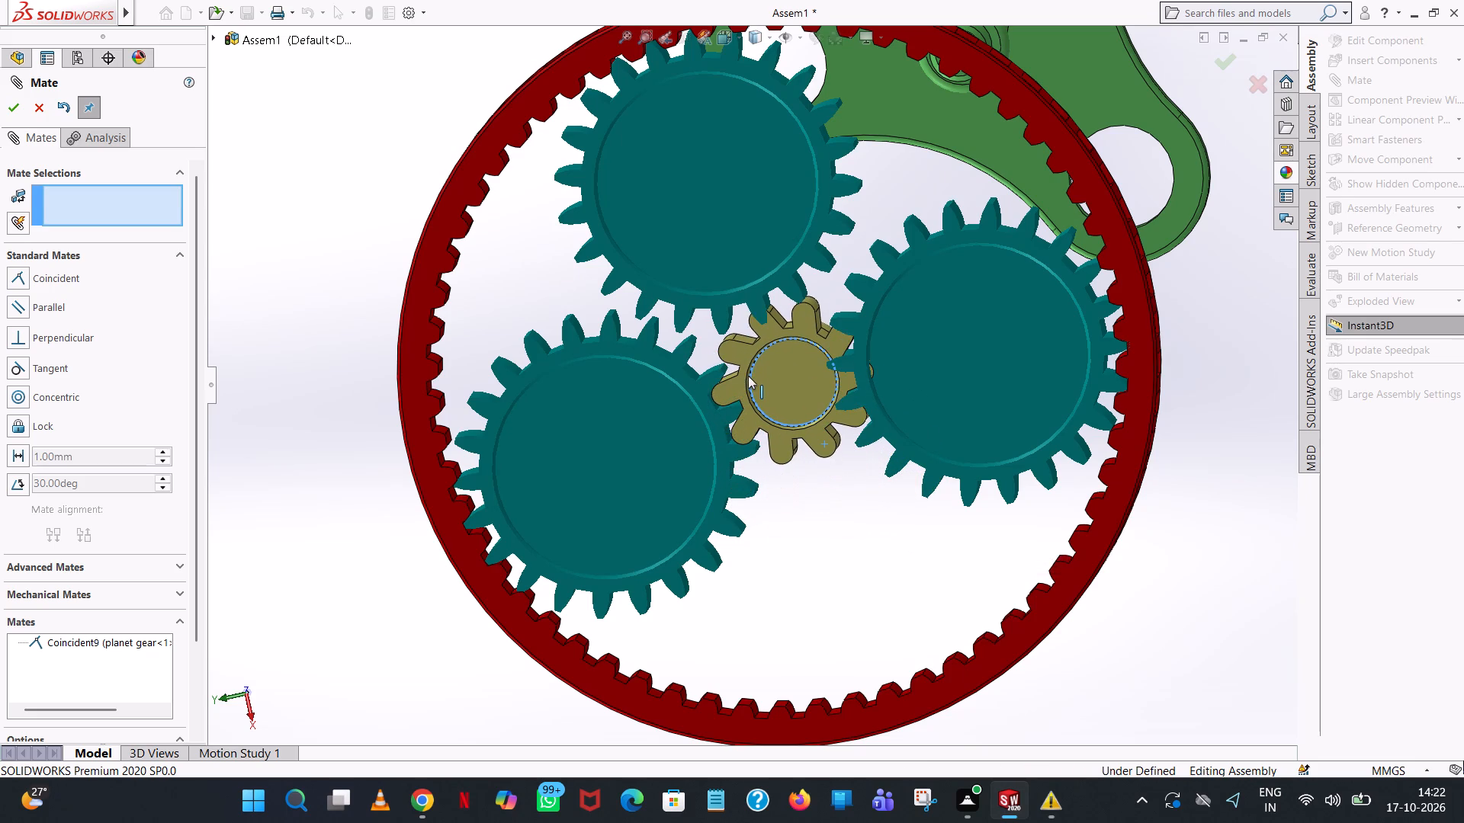
{"action": "left_click_drag", "start_coordinate": [748, 376], "coordinate": [735, 380]}
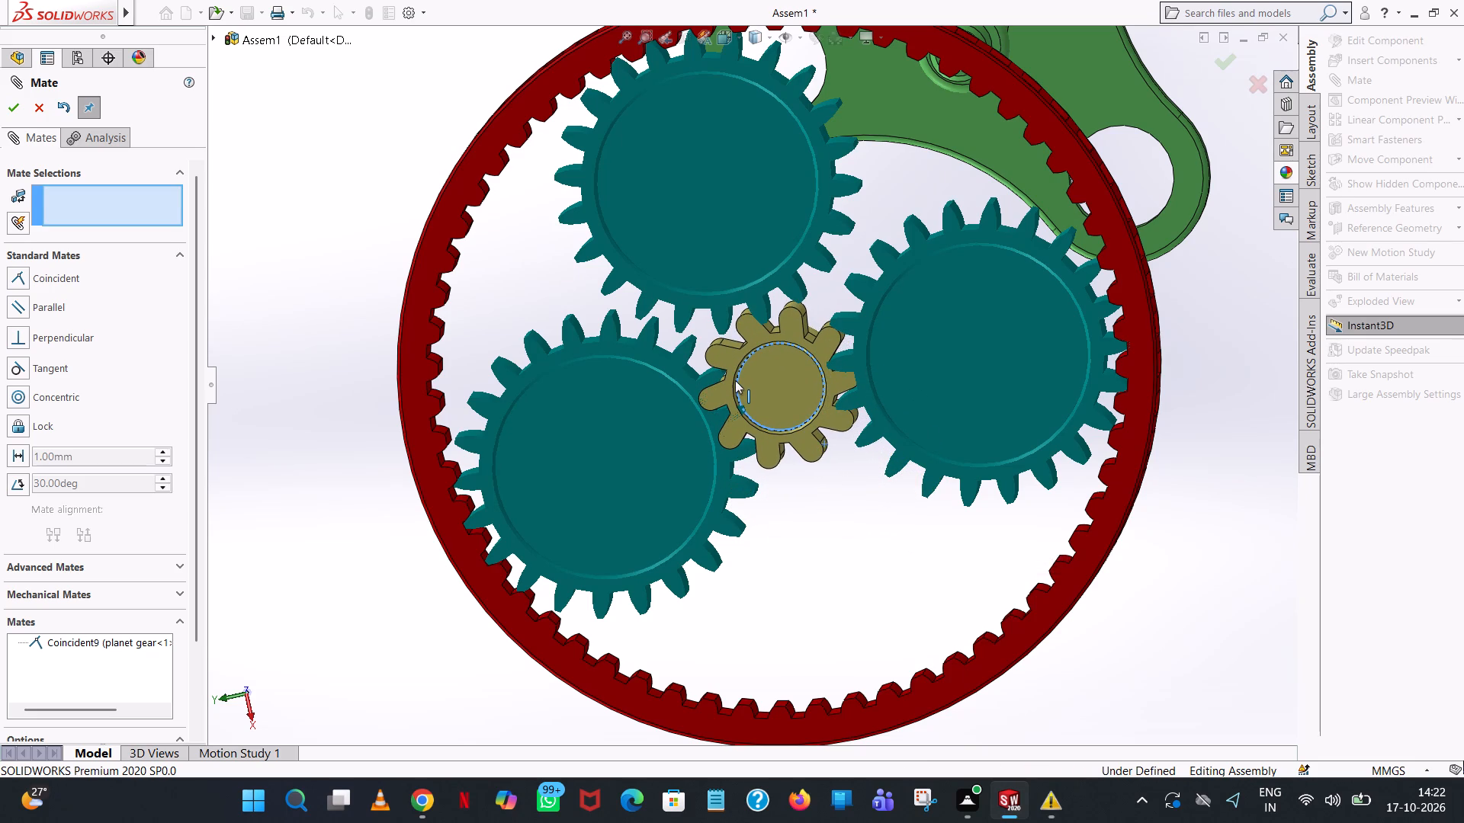
{"action": "middle_click_drag", "start_coordinate": [801, 546], "coordinate": [932, 516]}
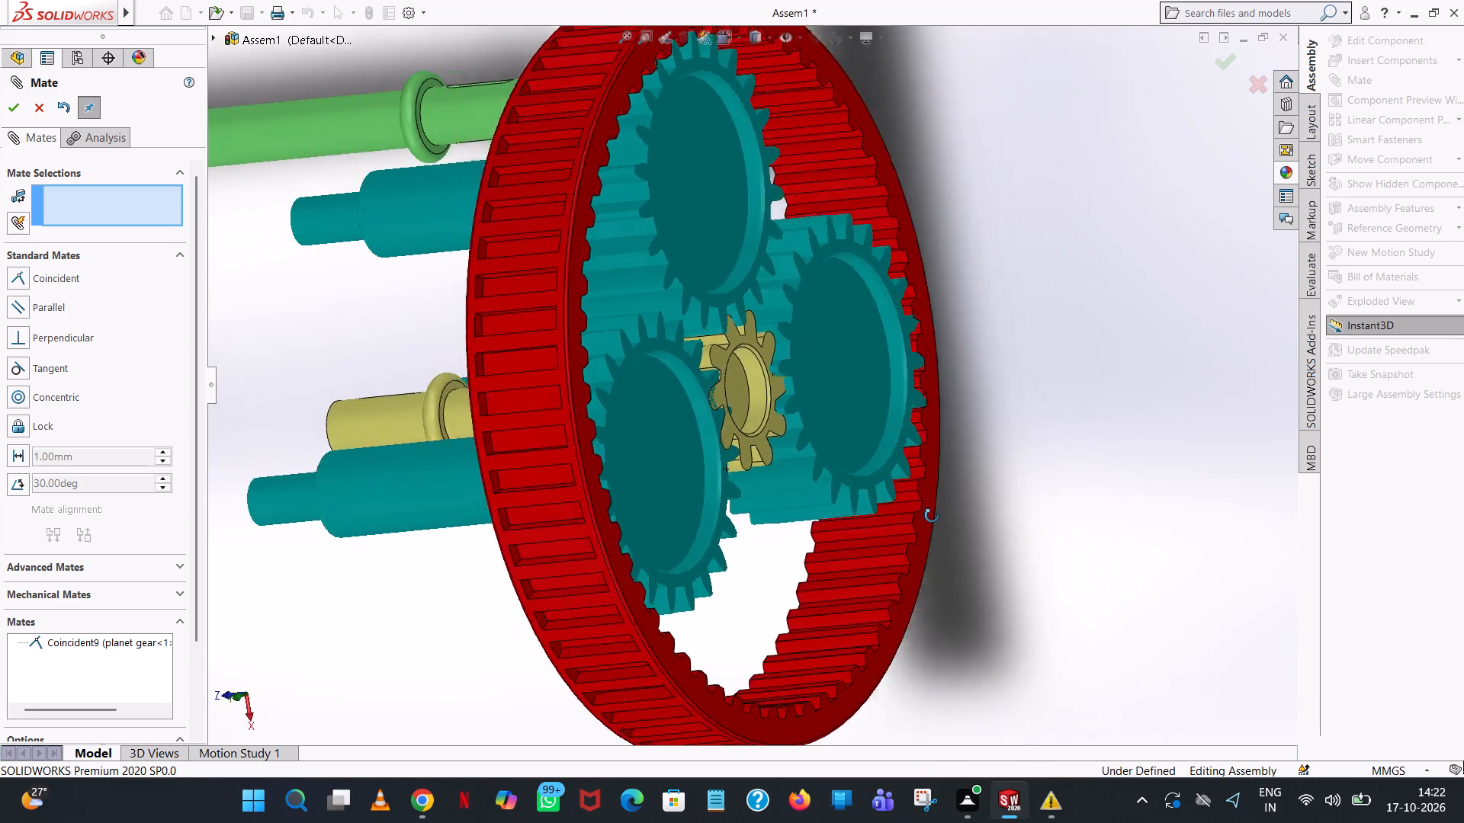
{"action": "middle_click_drag", "start_coordinate": [932, 516], "coordinate": [753, 539]}
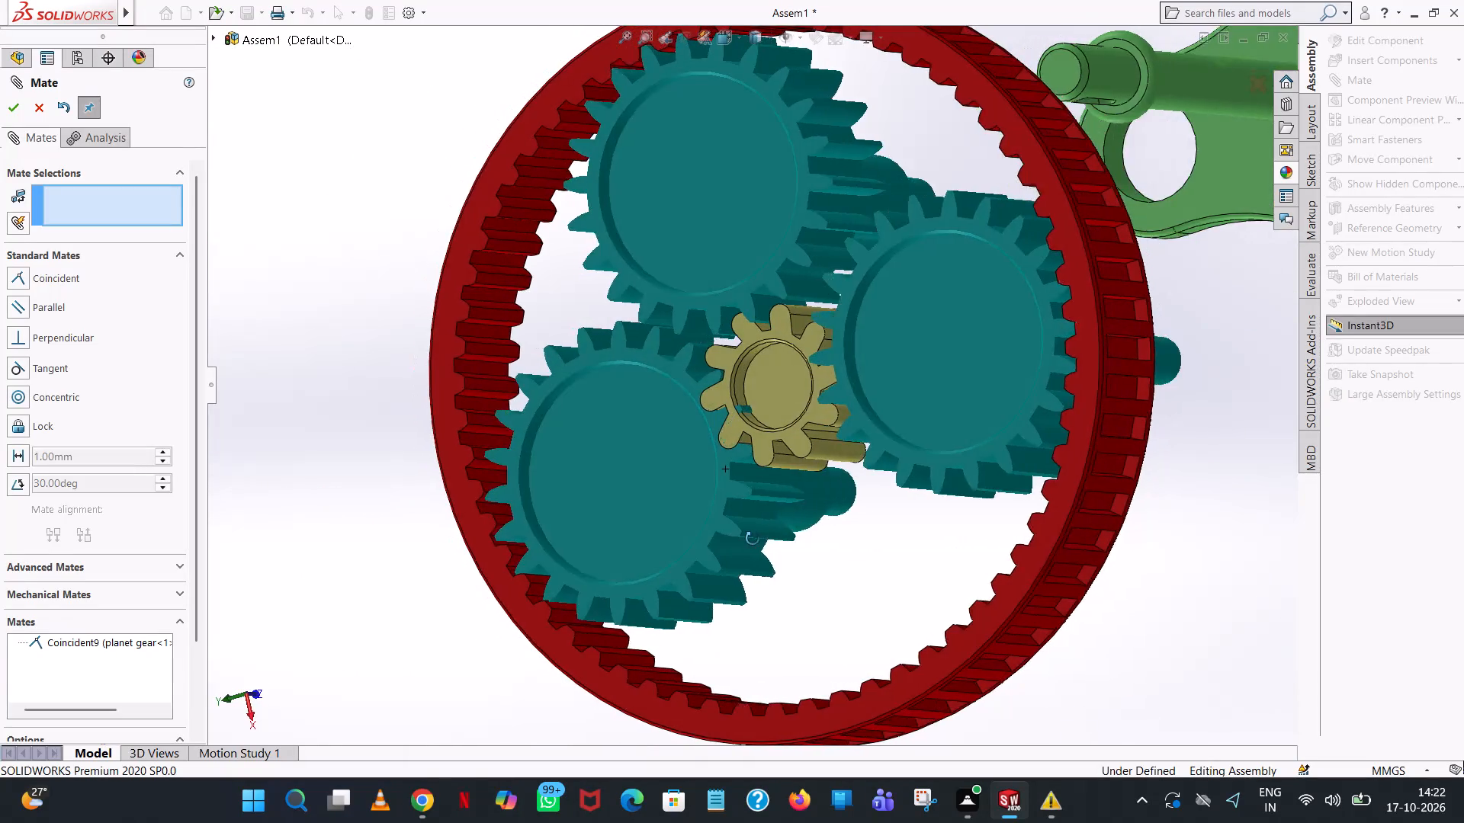
{"action": "middle_click_drag", "start_coordinate": [753, 539], "coordinate": [1168, 493]}
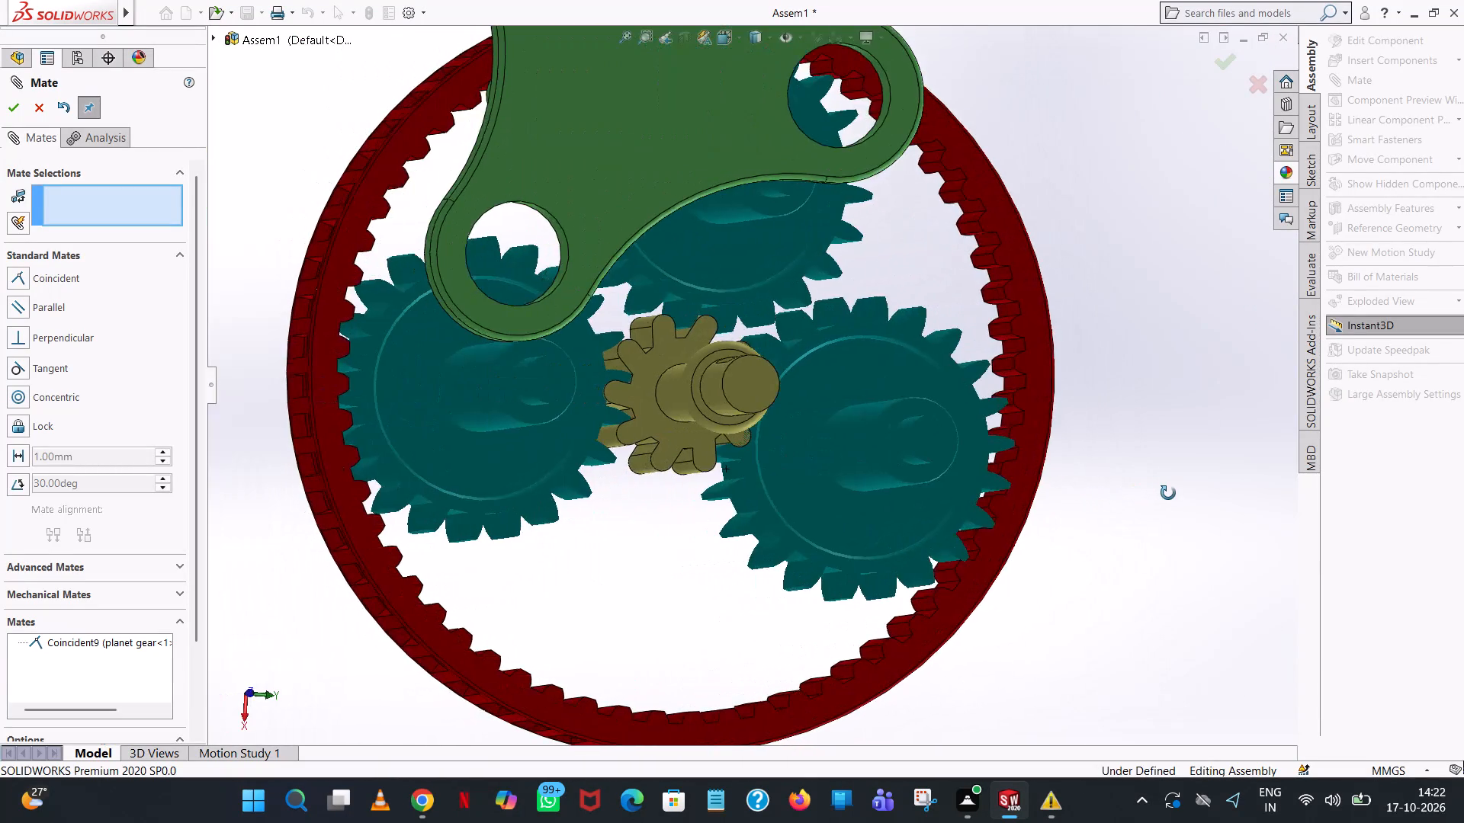
Move the sun gear out from between the three planet gears to outside the ring gear and close the Mate command.
{"action": "middle_click_drag", "start_coordinate": [1168, 493], "coordinate": [1140, 498]}
{"action": "scroll", "coordinate": [1140, 498], "scroll_direction": "up", "scroll_amount": 1}
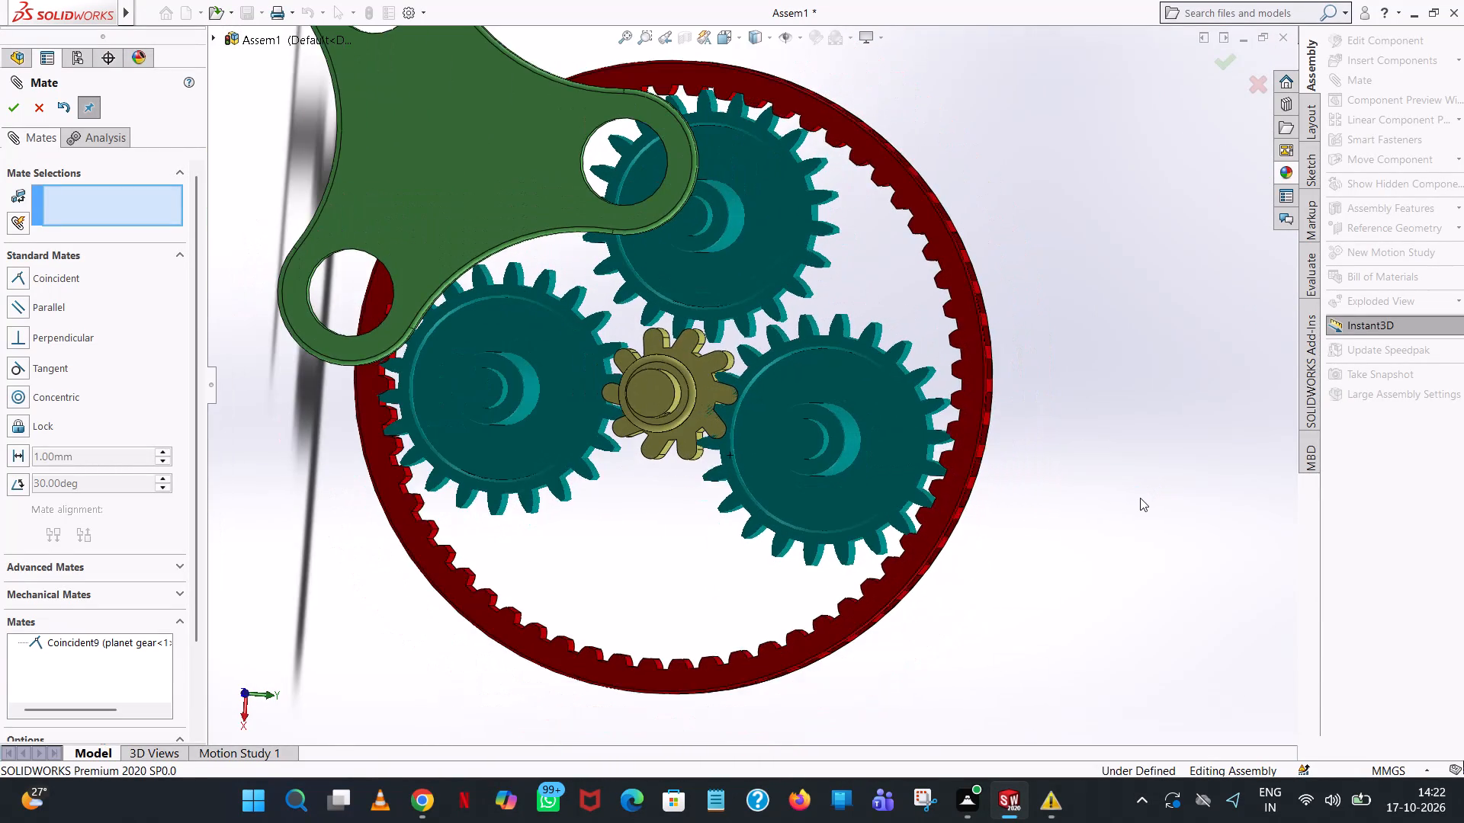
{"action": "scroll", "coordinate": [1140, 498], "scroll_direction": "up", "scroll_amount": 3}
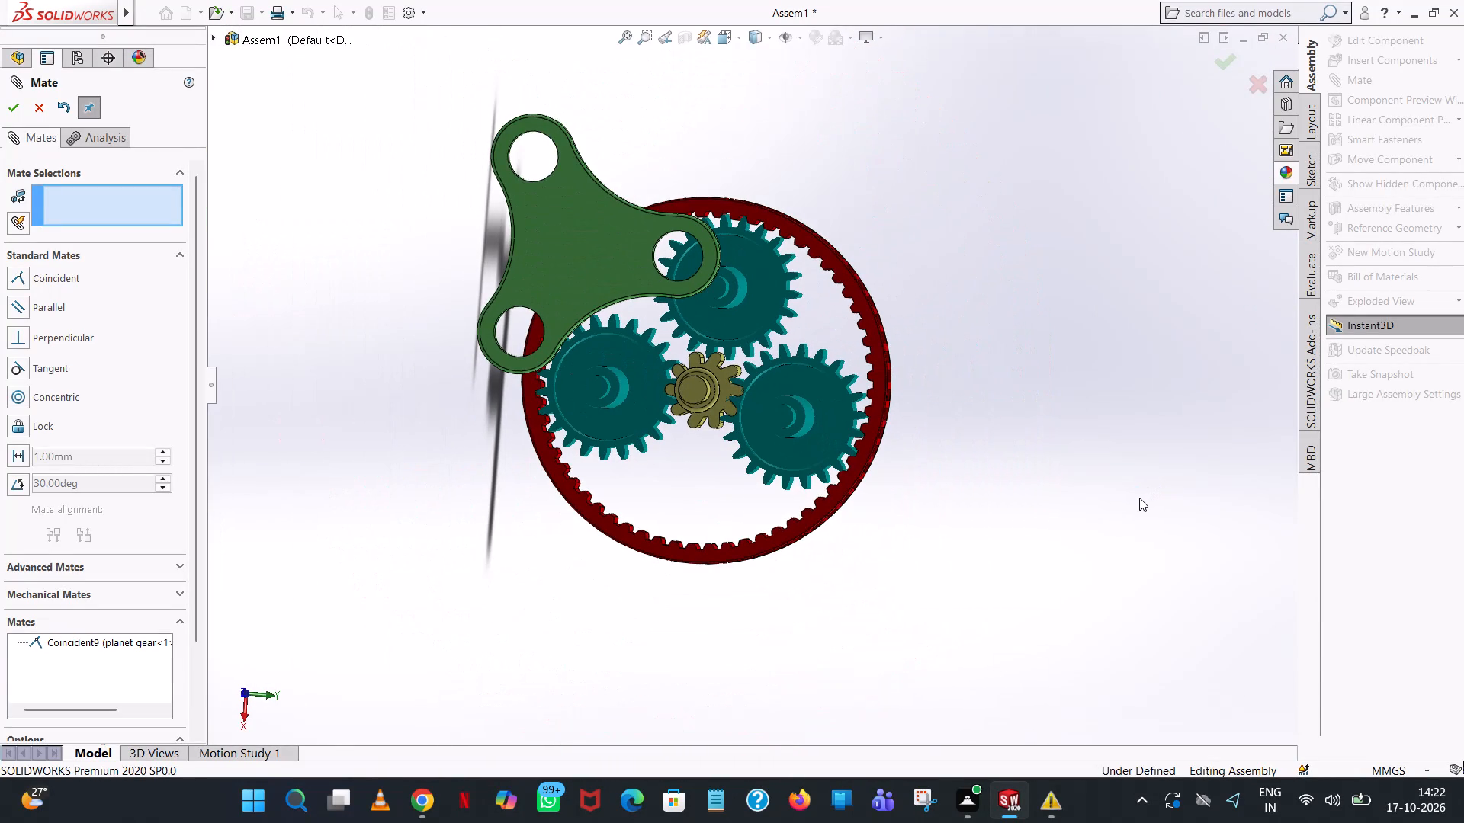
{"action": "middle_click_drag", "start_coordinate": [1087, 490], "coordinate": [1001, 514]}
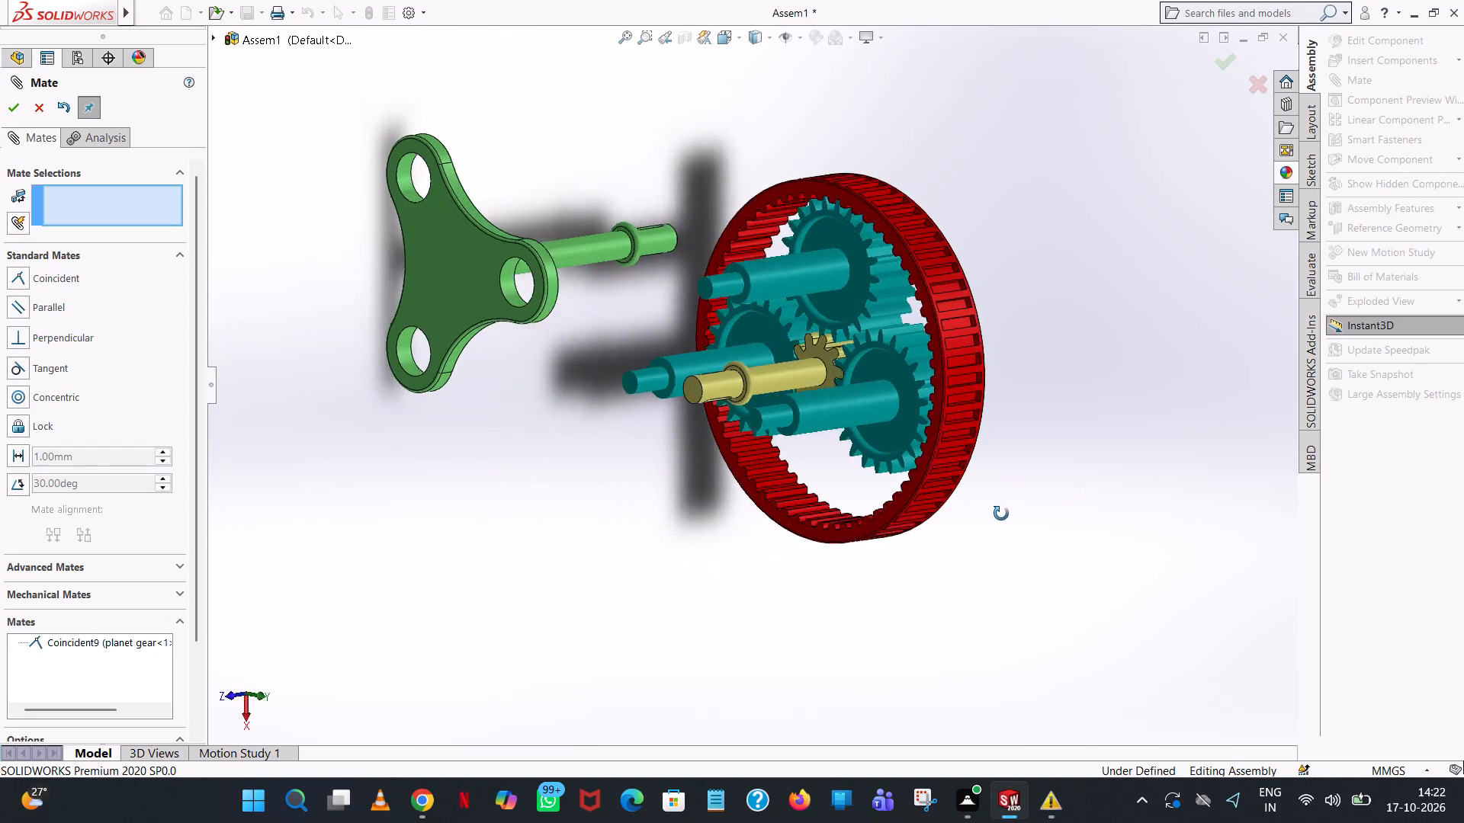
{"action": "middle_click_drag", "start_coordinate": [1001, 514], "coordinate": [764, 554]}
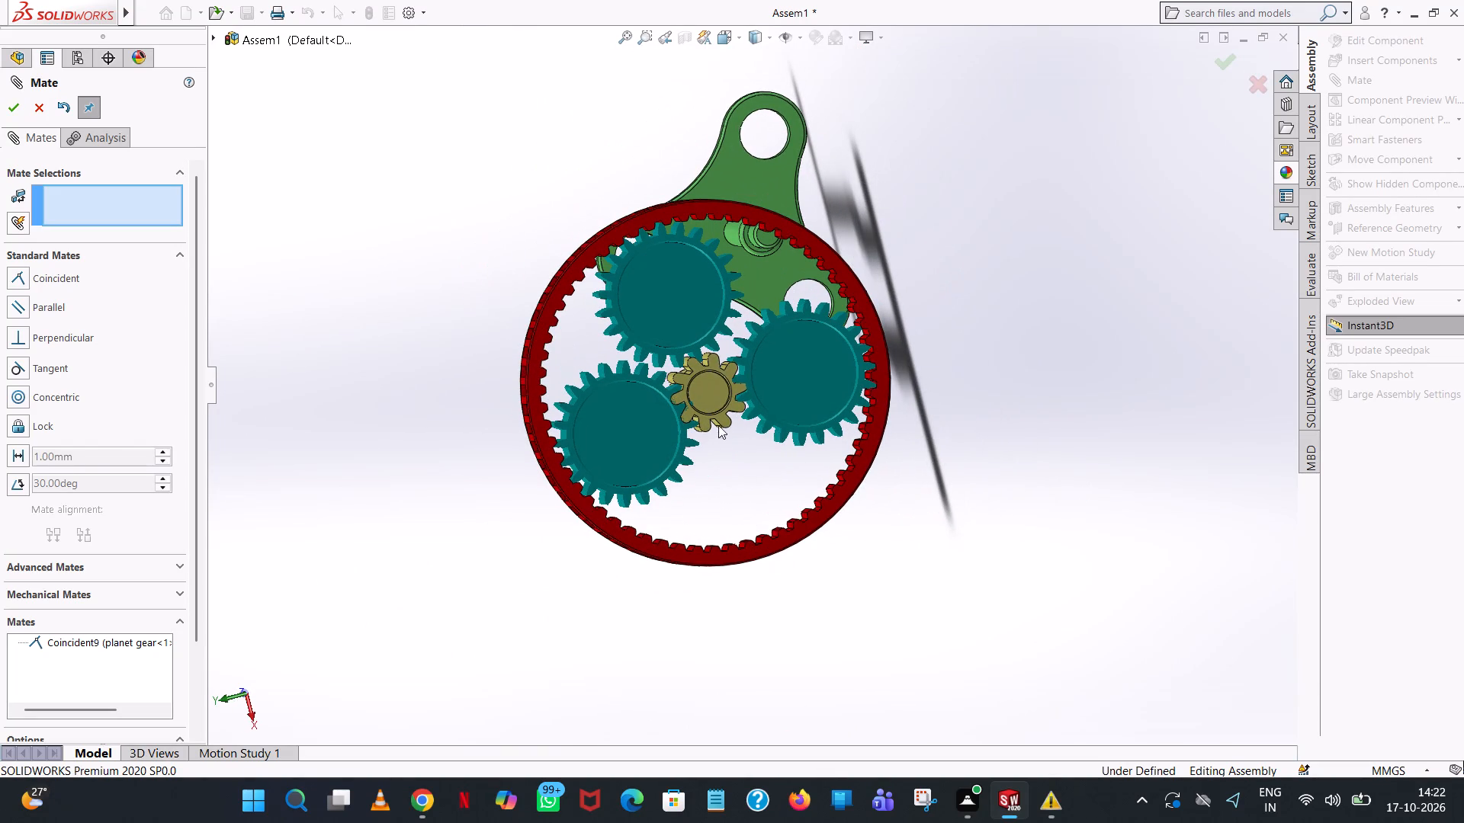
{"action": "left_click_drag", "start_coordinate": [711, 389], "coordinate": [1081, 469]}
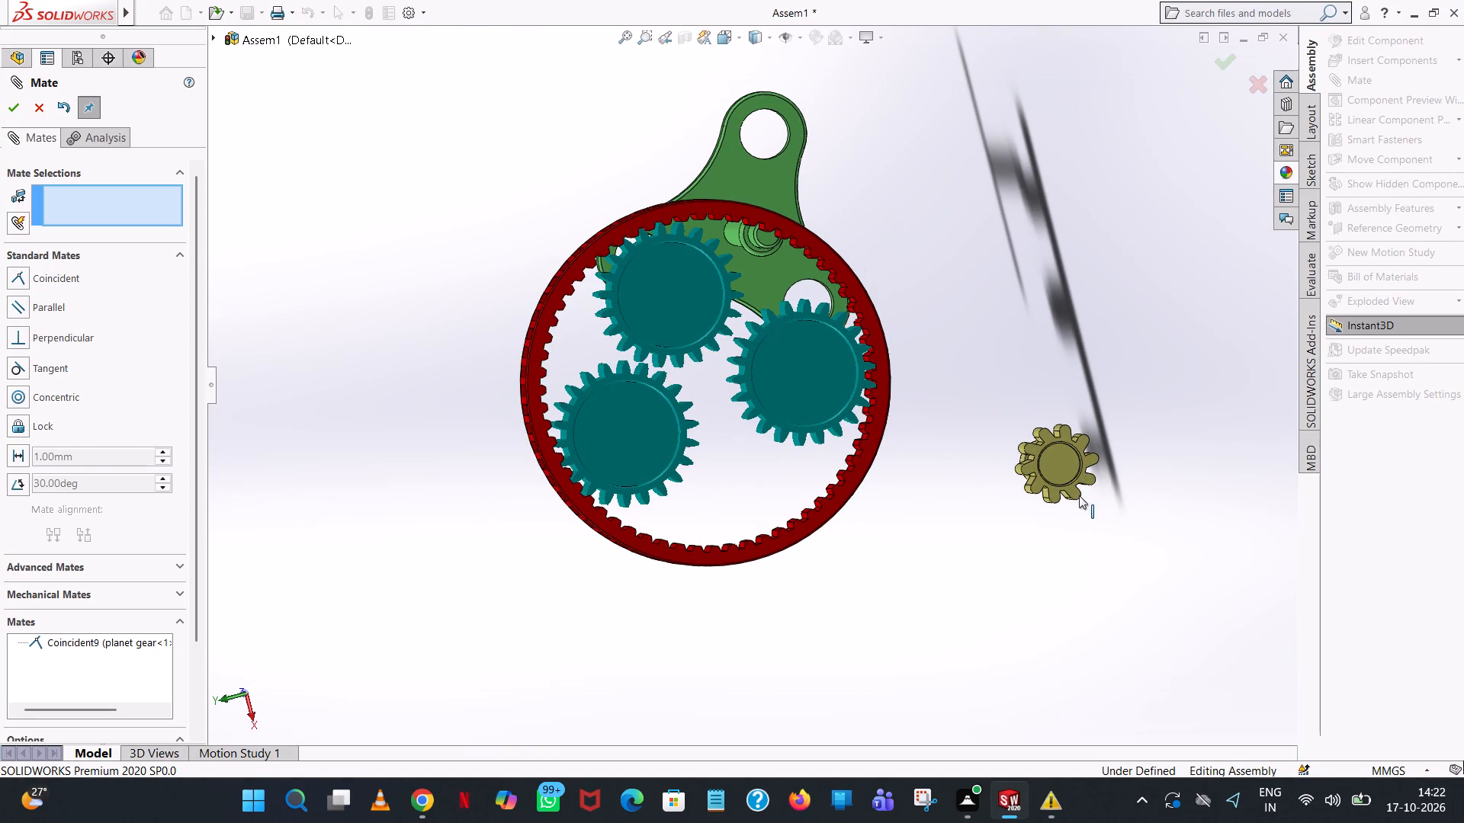
{"action": "middle_click_drag", "start_coordinate": [1082, 505], "coordinate": [1208, 507]}
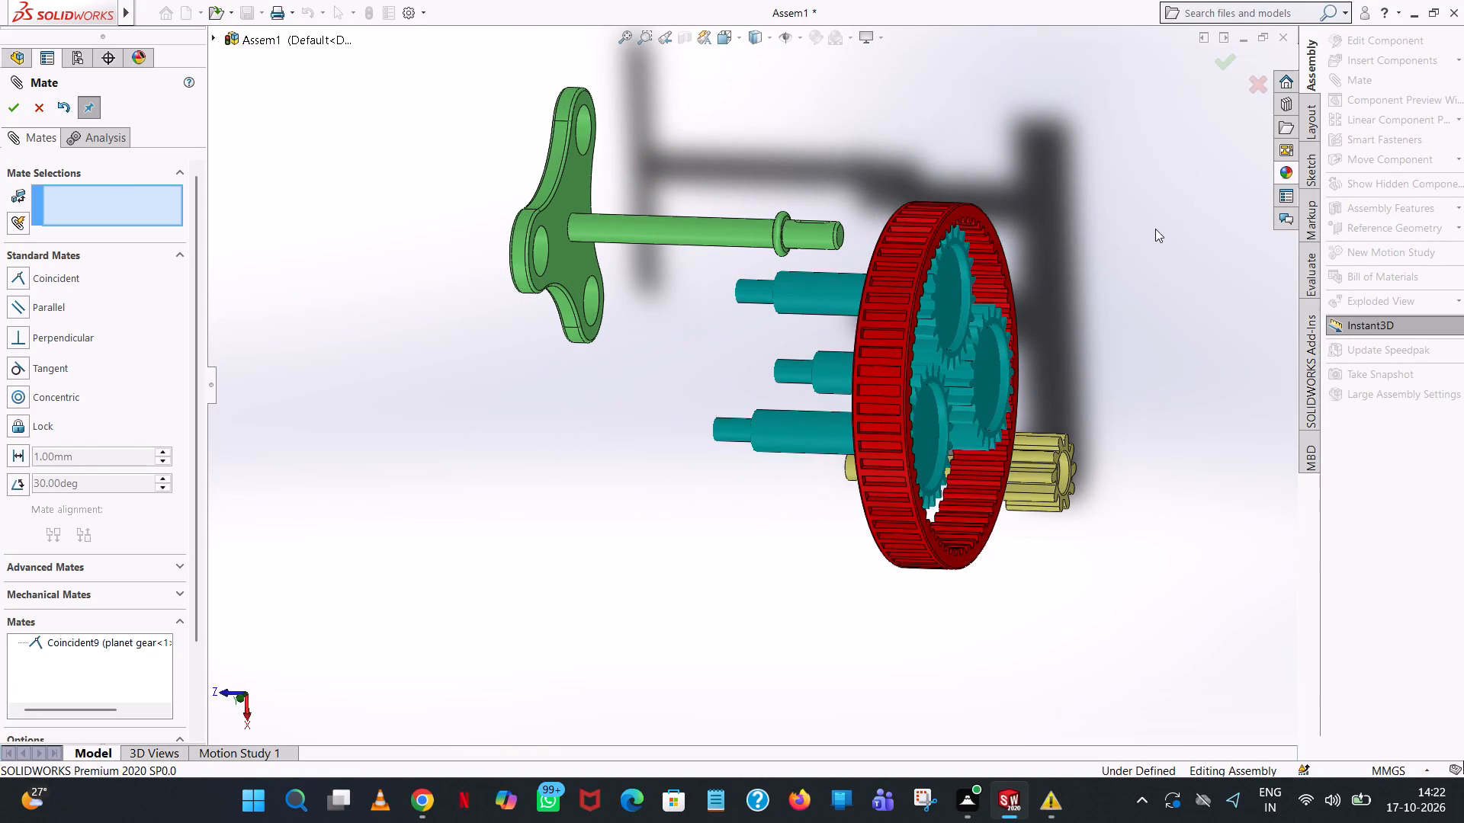
{"action": "left_click", "coordinate": [10, 107]}
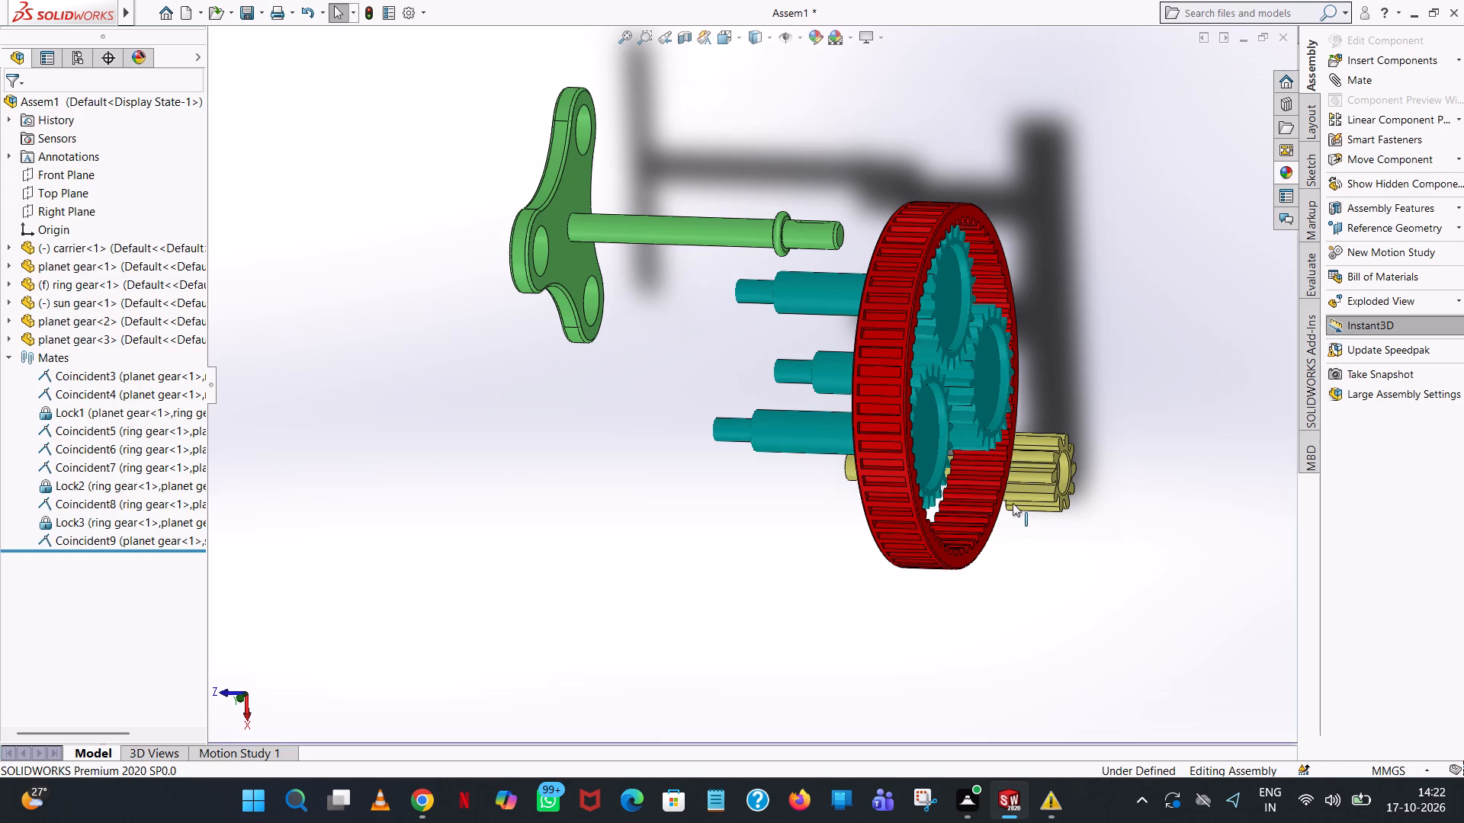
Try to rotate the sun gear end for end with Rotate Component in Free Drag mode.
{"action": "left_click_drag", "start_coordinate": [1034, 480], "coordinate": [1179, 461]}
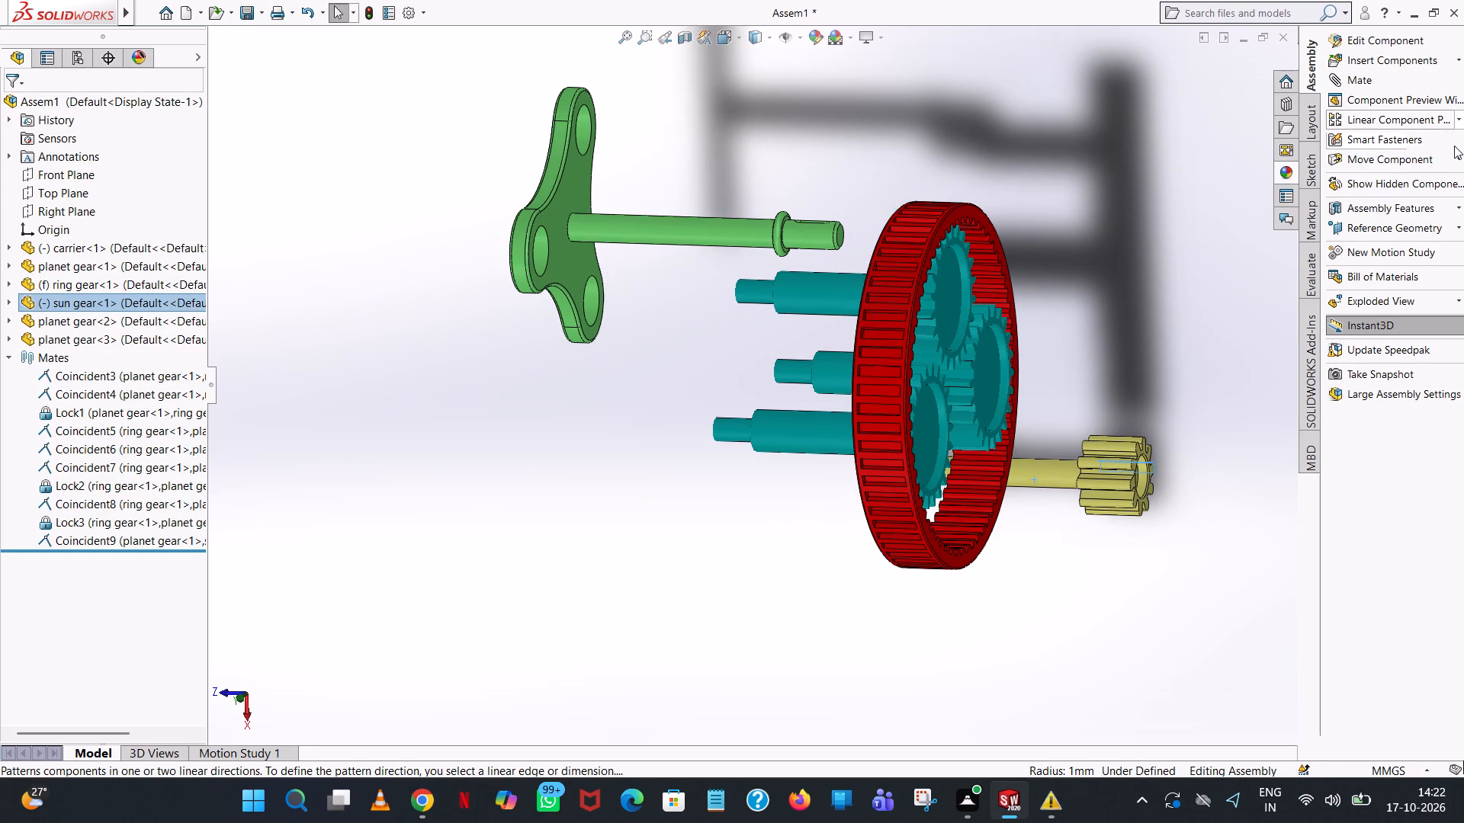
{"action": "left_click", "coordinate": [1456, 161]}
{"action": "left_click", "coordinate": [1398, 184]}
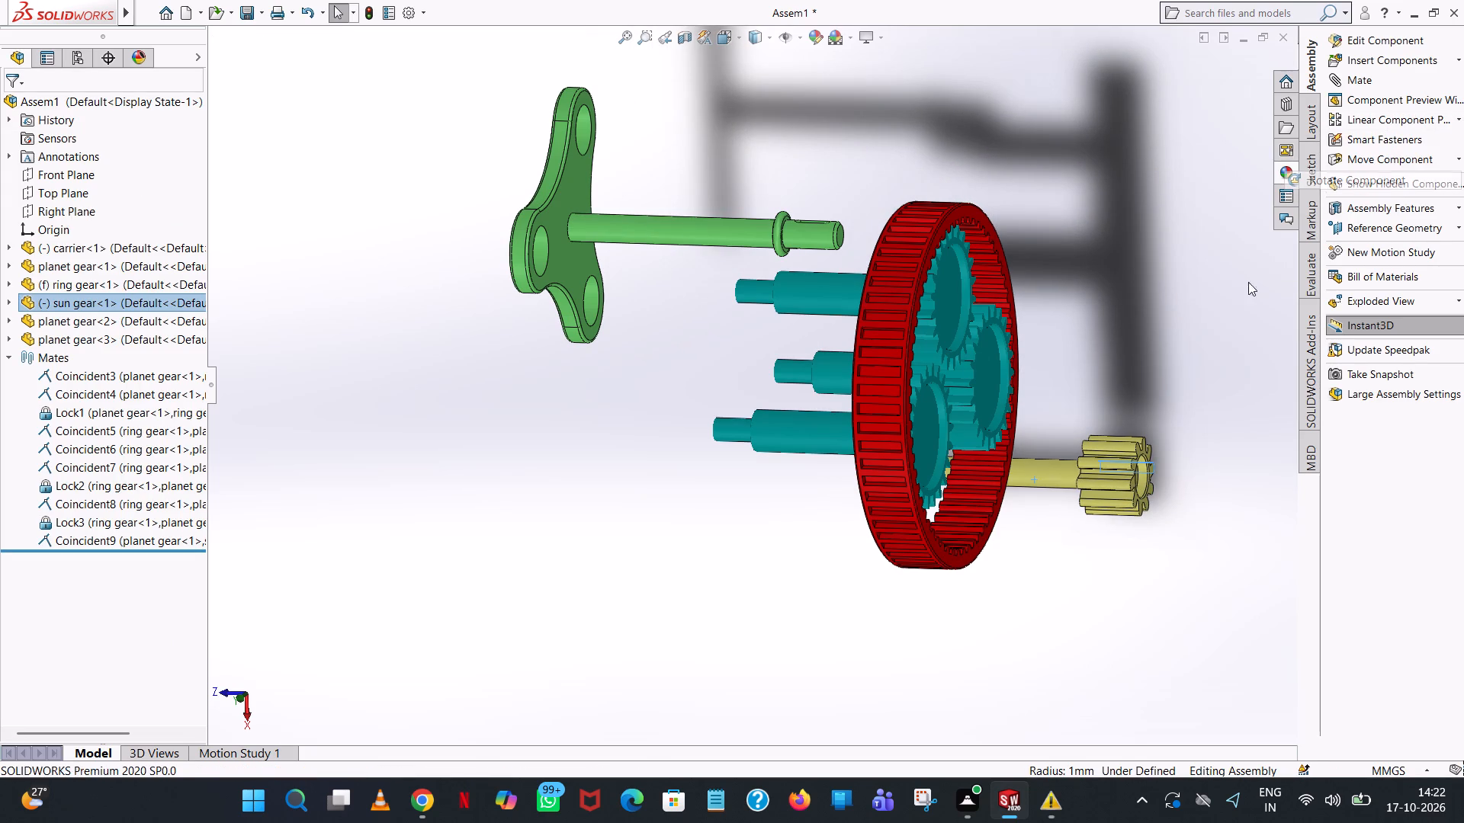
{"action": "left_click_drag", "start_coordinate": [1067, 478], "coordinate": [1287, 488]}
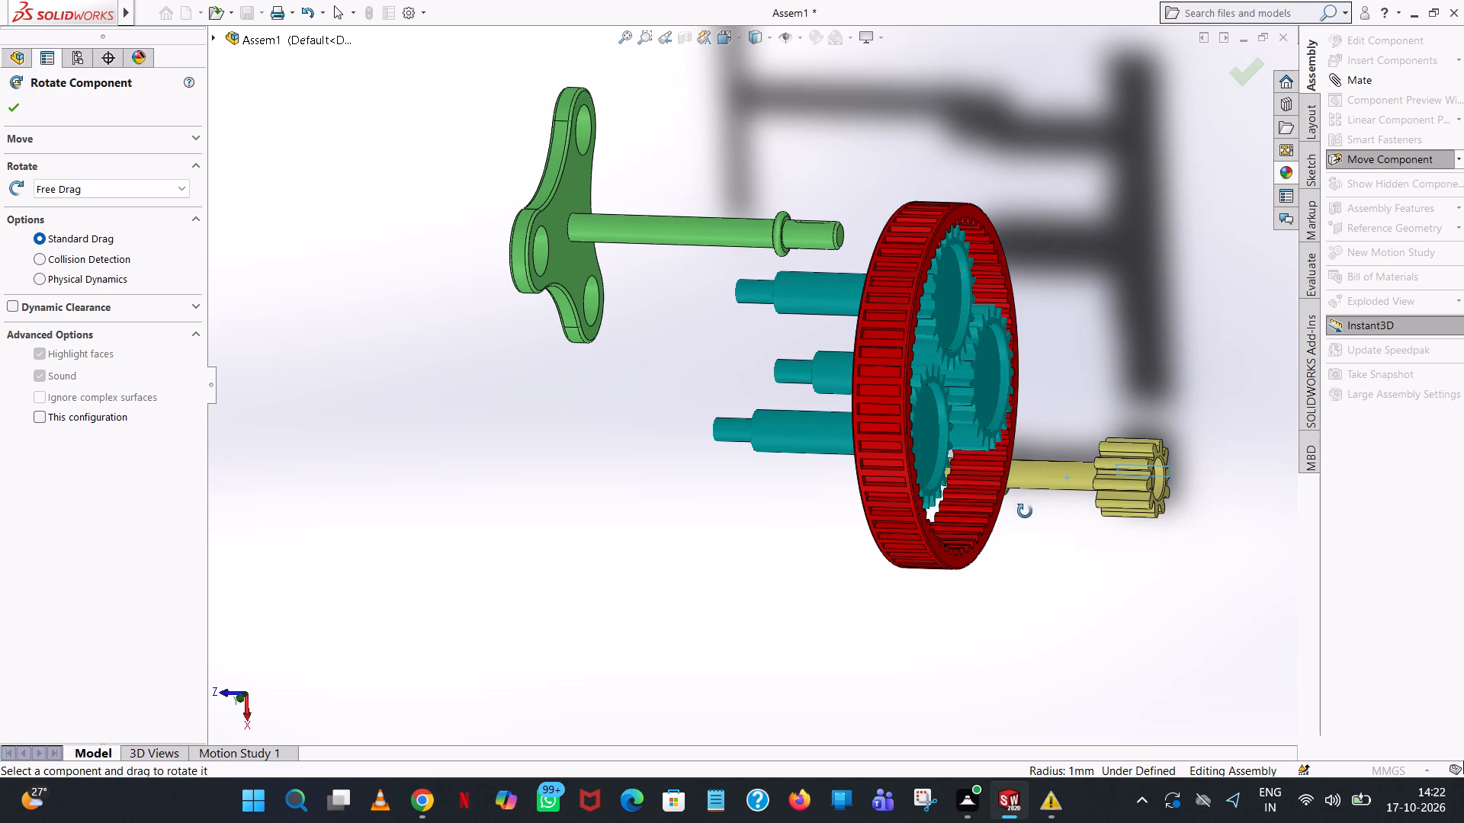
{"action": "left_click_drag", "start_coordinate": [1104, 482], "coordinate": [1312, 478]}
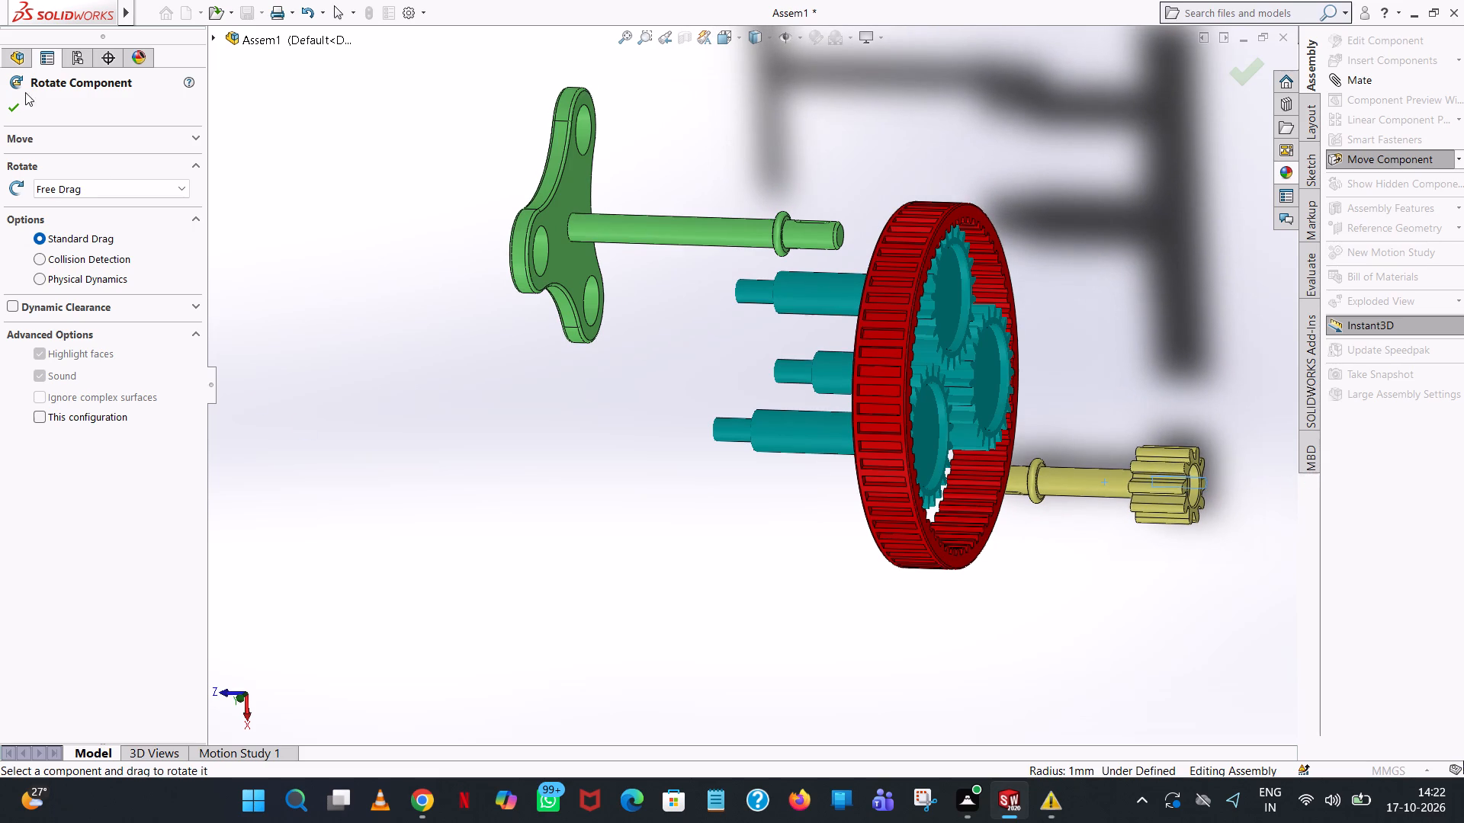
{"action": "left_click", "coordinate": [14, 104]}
Delete the Coincident9 mate between planet gear<1> and the sun gear.
{"action": "left_click", "coordinate": [81, 543]}
{"action": "right_click", "coordinate": [81, 543]}
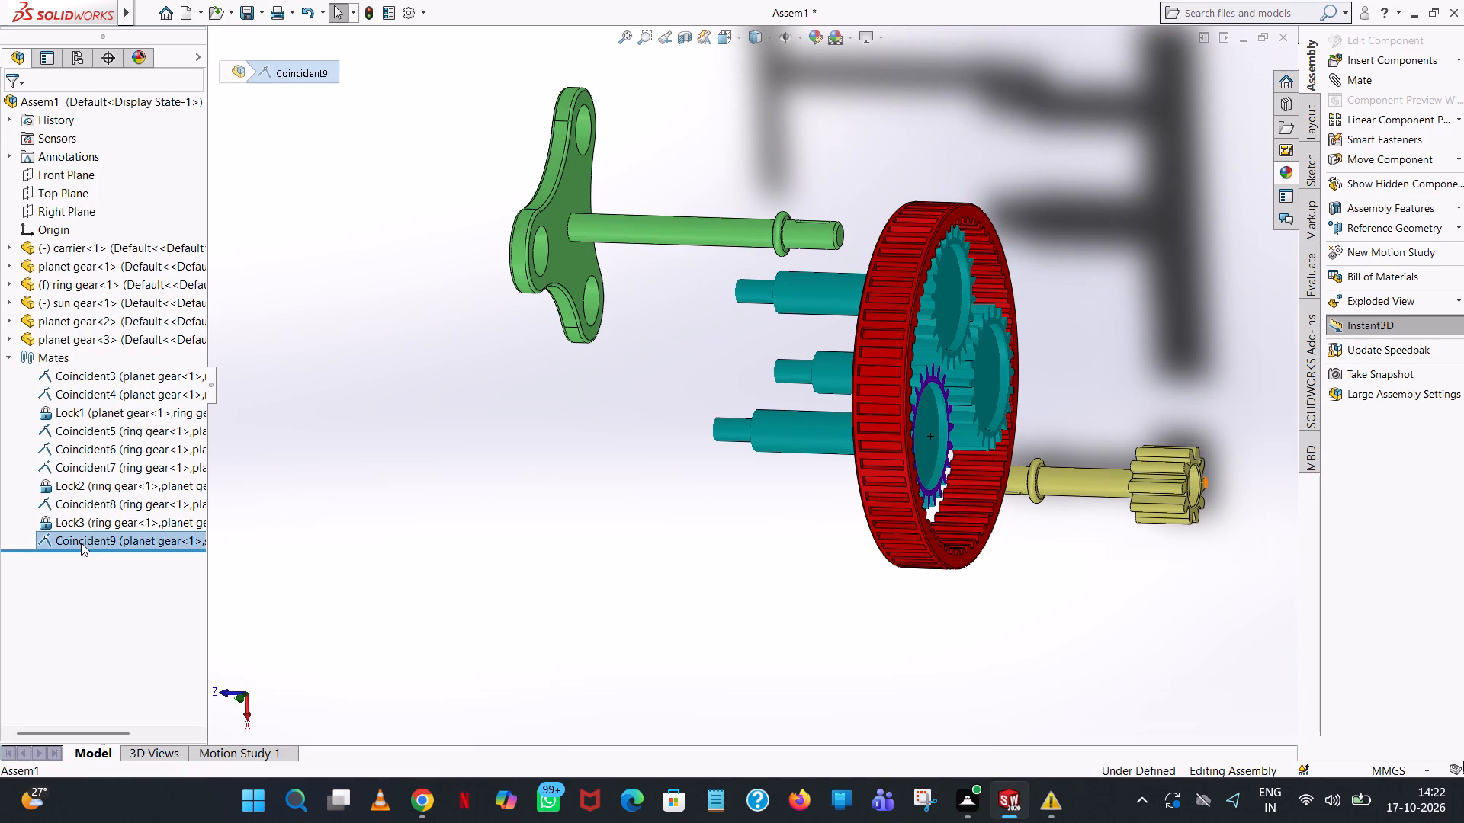
{"action": "left_click", "coordinate": [528, 484]}
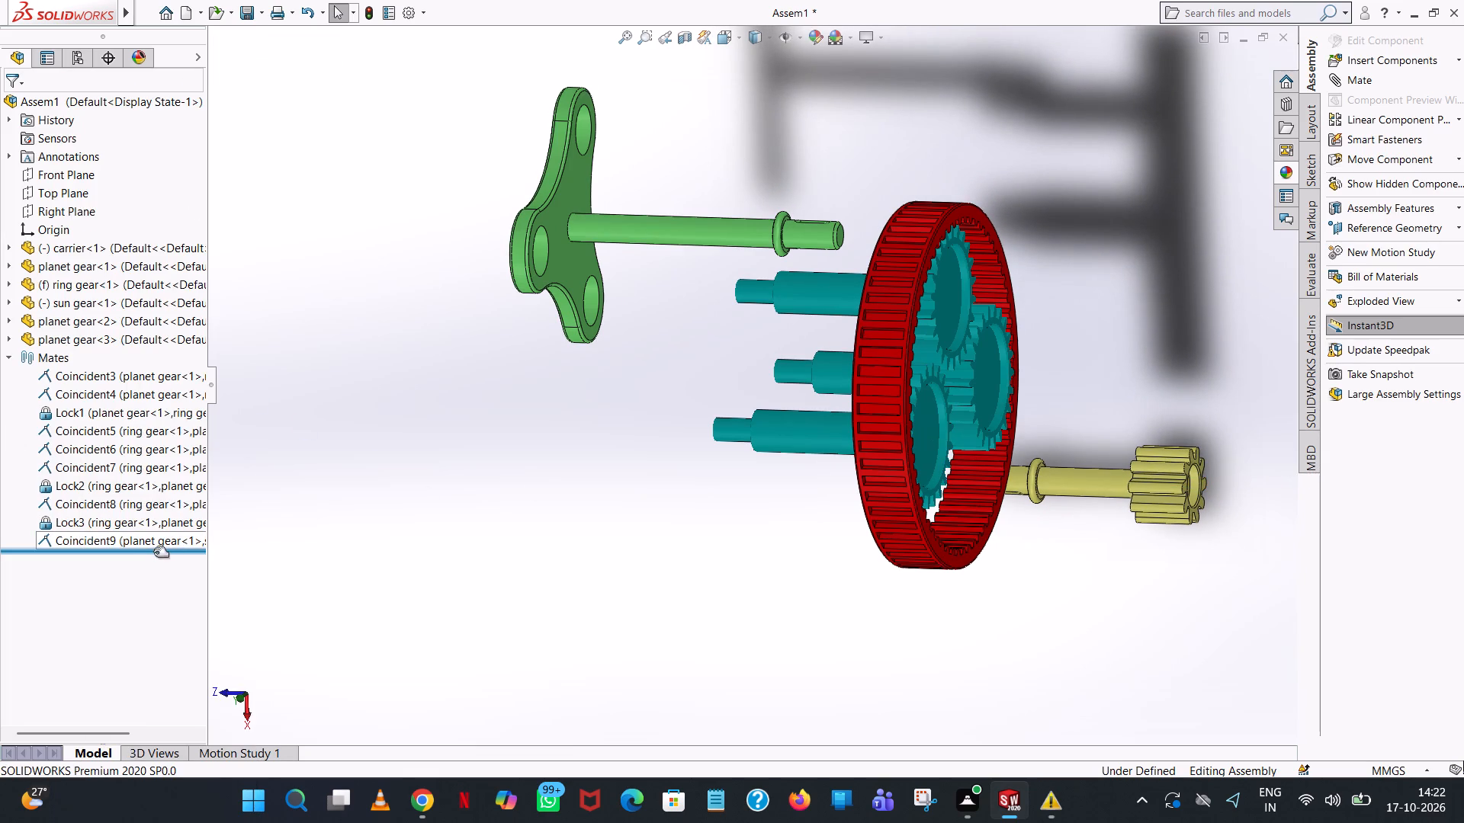
{"action": "left_click", "coordinate": [156, 544]}
{"action": "right_click", "coordinate": [156, 544]}
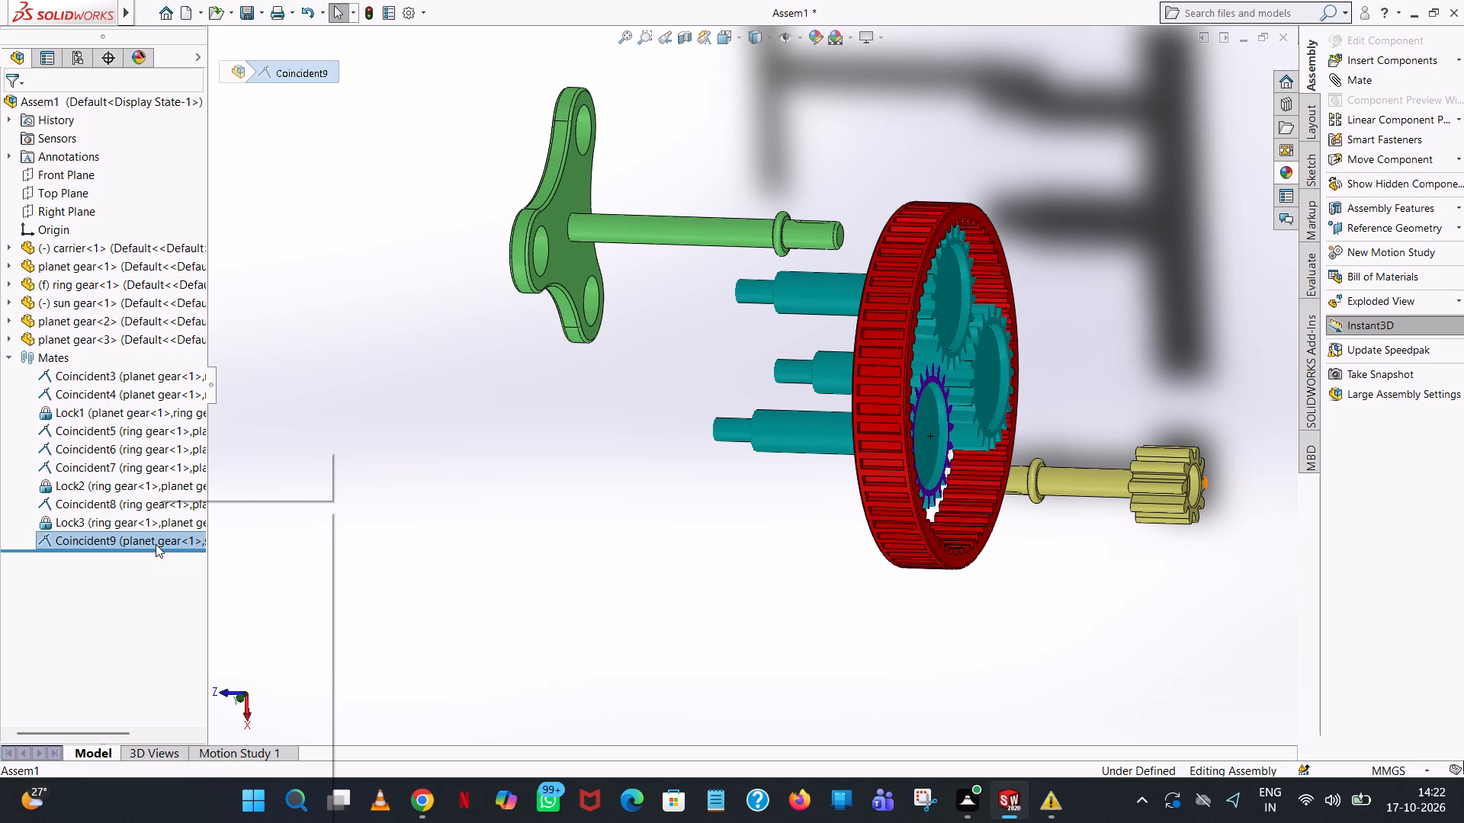
{"action": "left_click", "coordinate": [200, 573]}
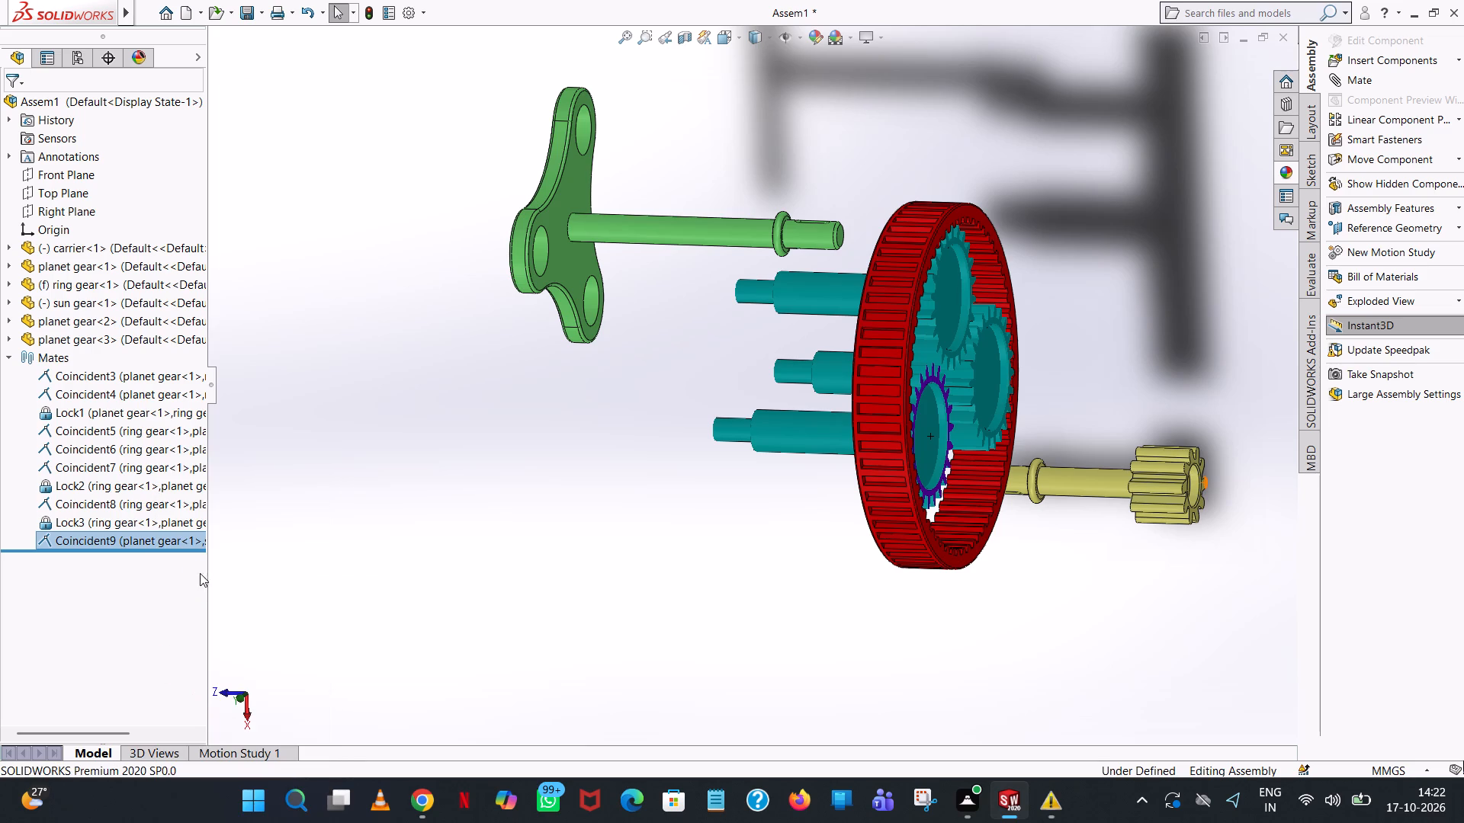
{"action": "left_click", "coordinate": [820, 299]}
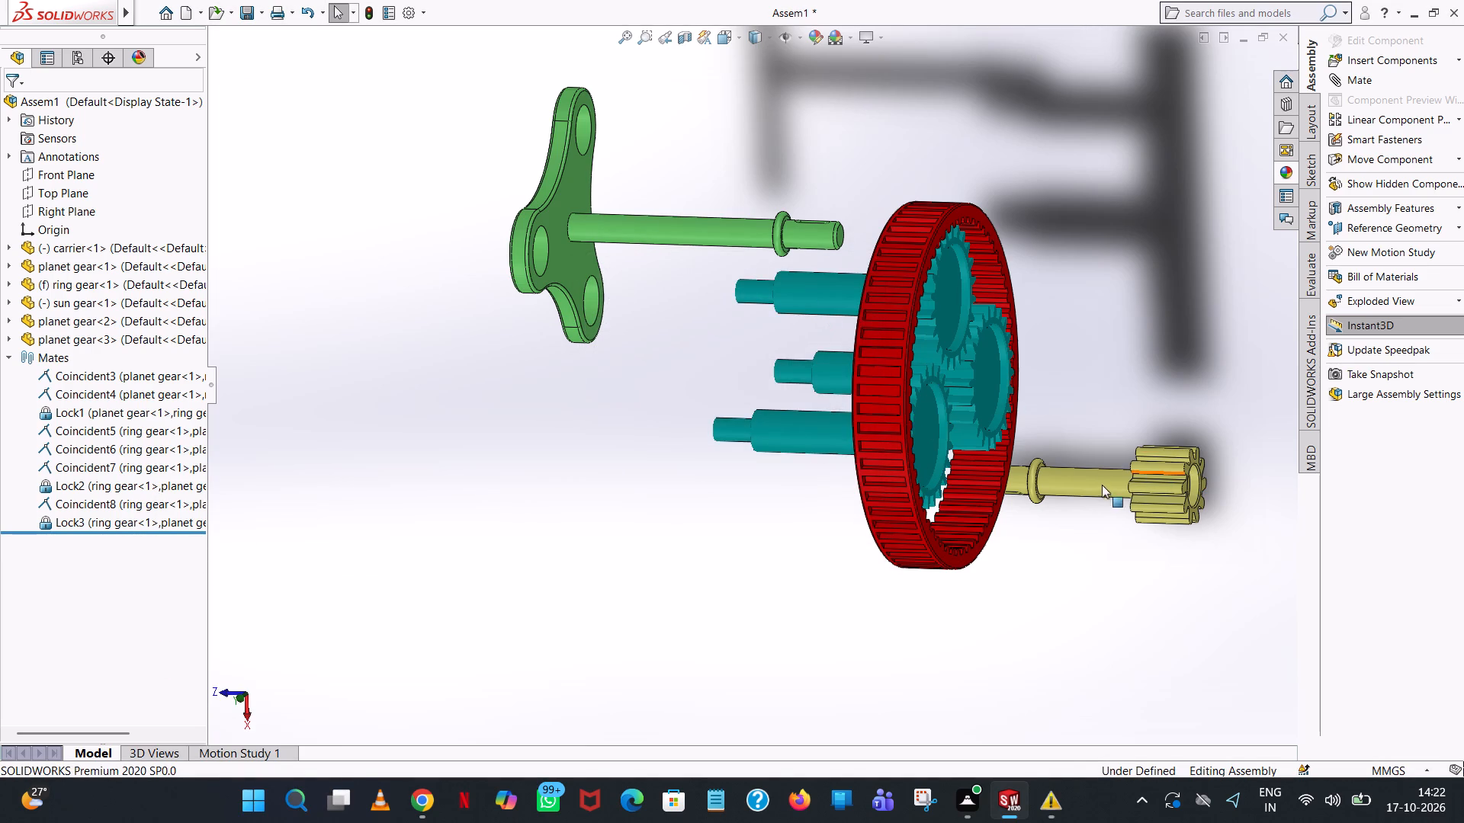
Move the sun gear clear of the ring gear and rotate it end for end so its toothed end faces the planet gears.
{"action": "left_click_drag", "start_coordinate": [1093, 492], "coordinate": [1196, 491]}
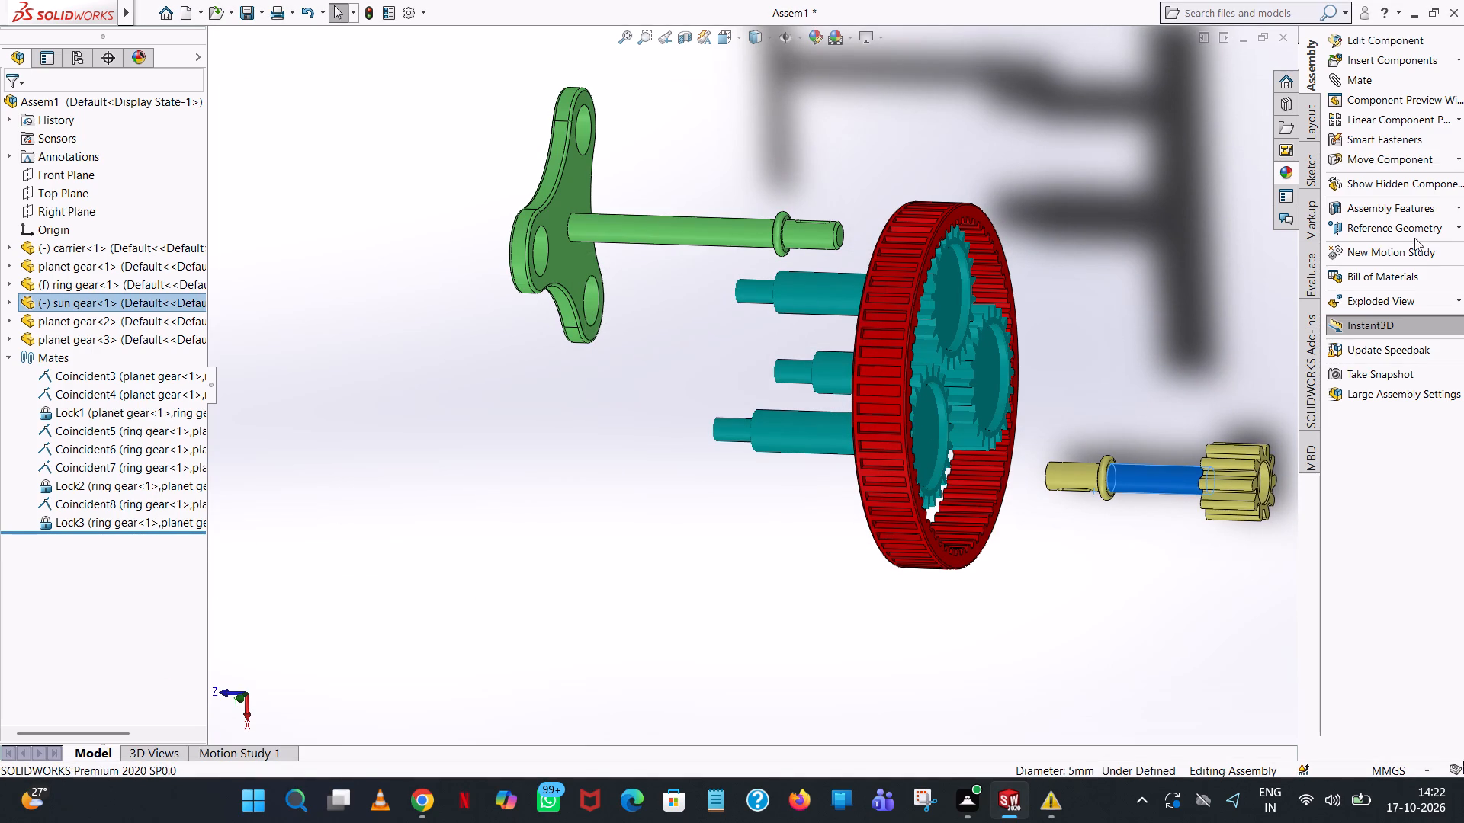
{"action": "left_click", "coordinate": [1460, 153]}
{"action": "left_click", "coordinate": [1427, 172]}
{"action": "left_click_drag", "start_coordinate": [1122, 485], "coordinate": [1267, 517]}
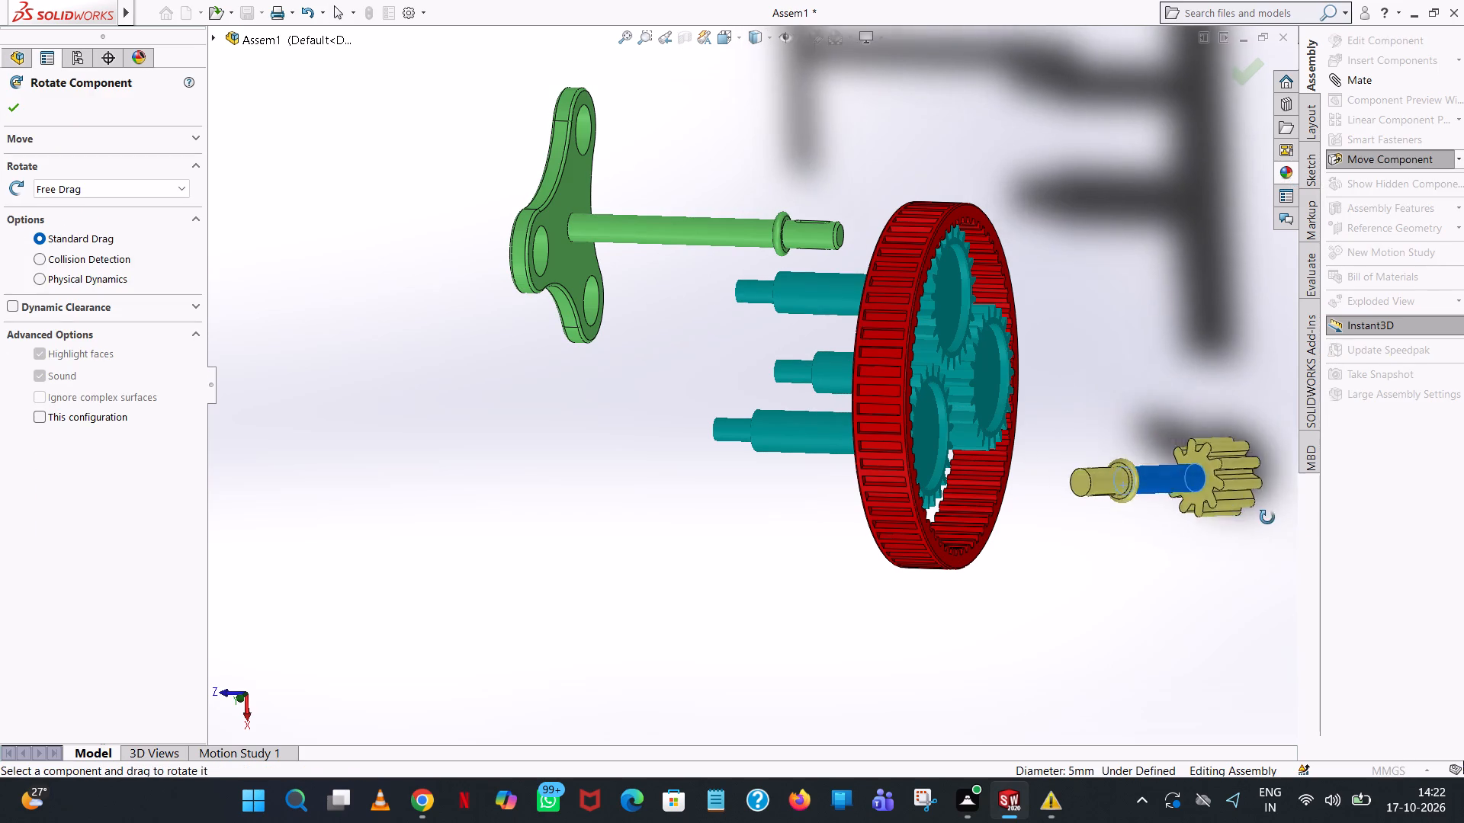
{"action": "left_click_drag", "start_coordinate": [1267, 517], "coordinate": [1463, 508]}
{"action": "left_click_drag", "start_coordinate": [1134, 490], "coordinate": [1141, 488]}
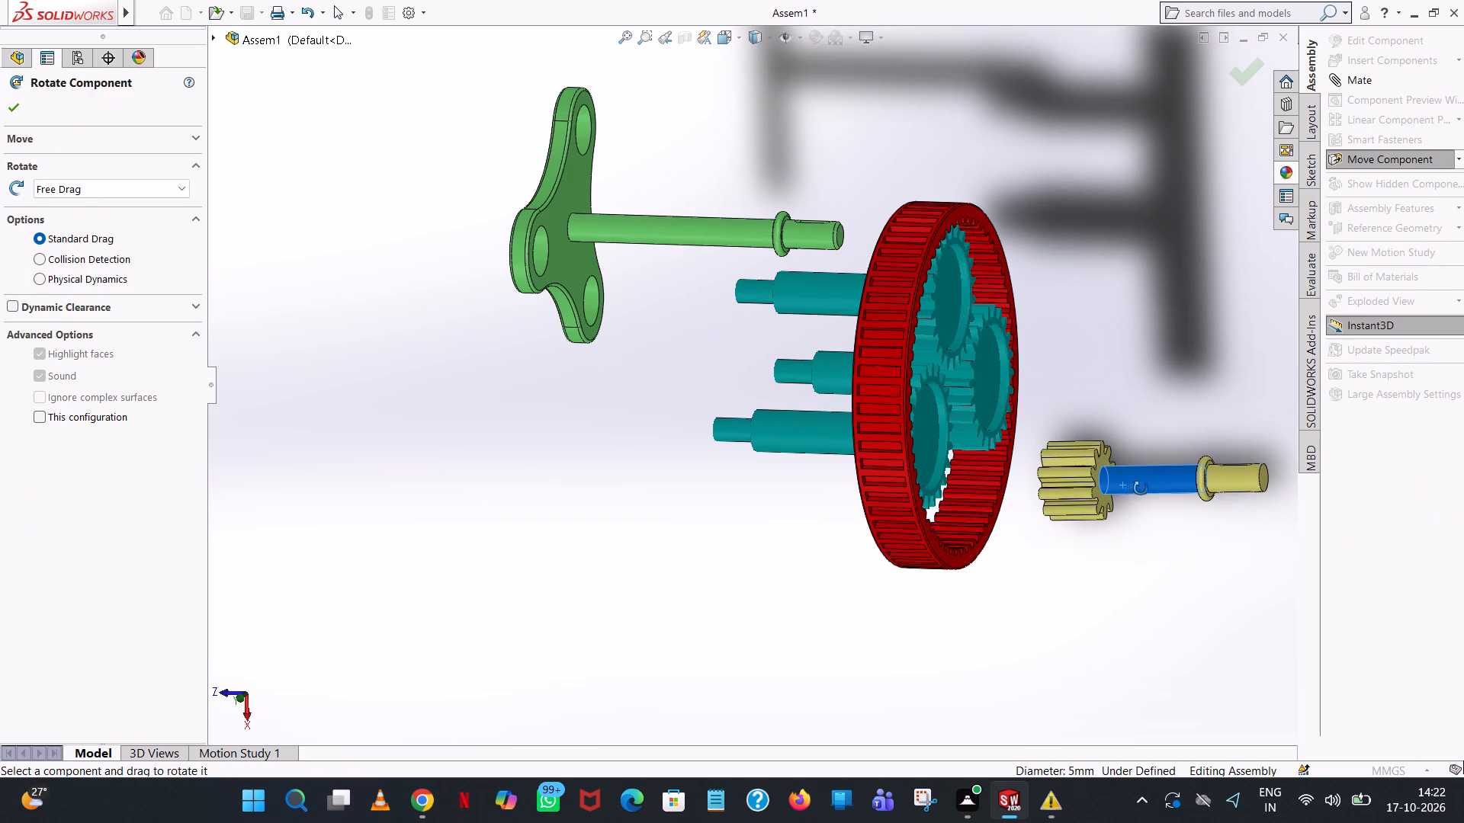
{"action": "left_click_drag", "start_coordinate": [1141, 488], "coordinate": [1170, 483]}
{"action": "left_click", "coordinate": [14, 109]}
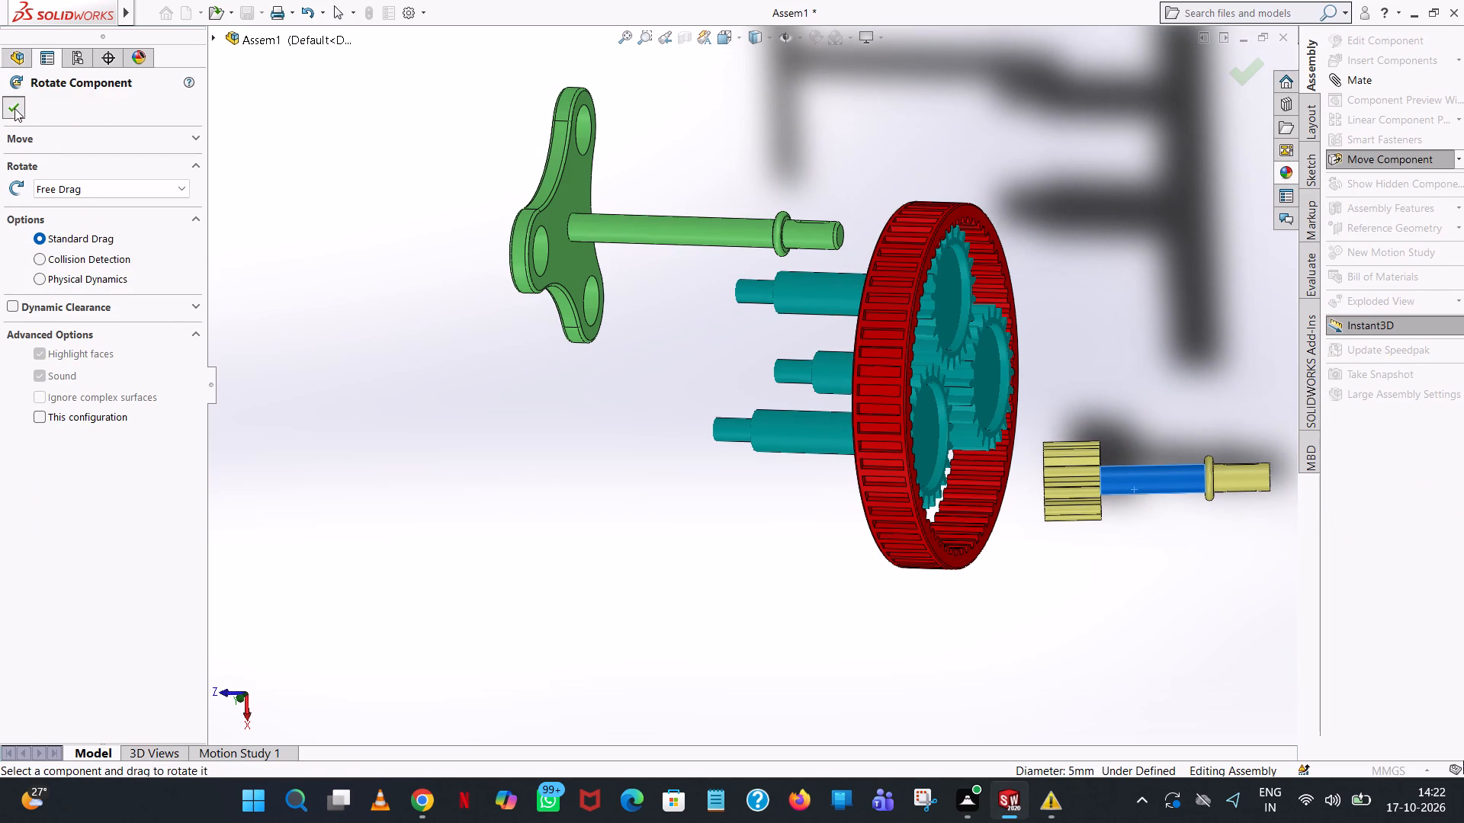
Move the freed sun gear into open space beside the ring gear, keeping its shaft pointing away from the planet gears.
{"action": "middle_click_drag", "start_coordinate": [1106, 396], "coordinate": [1057, 357]}
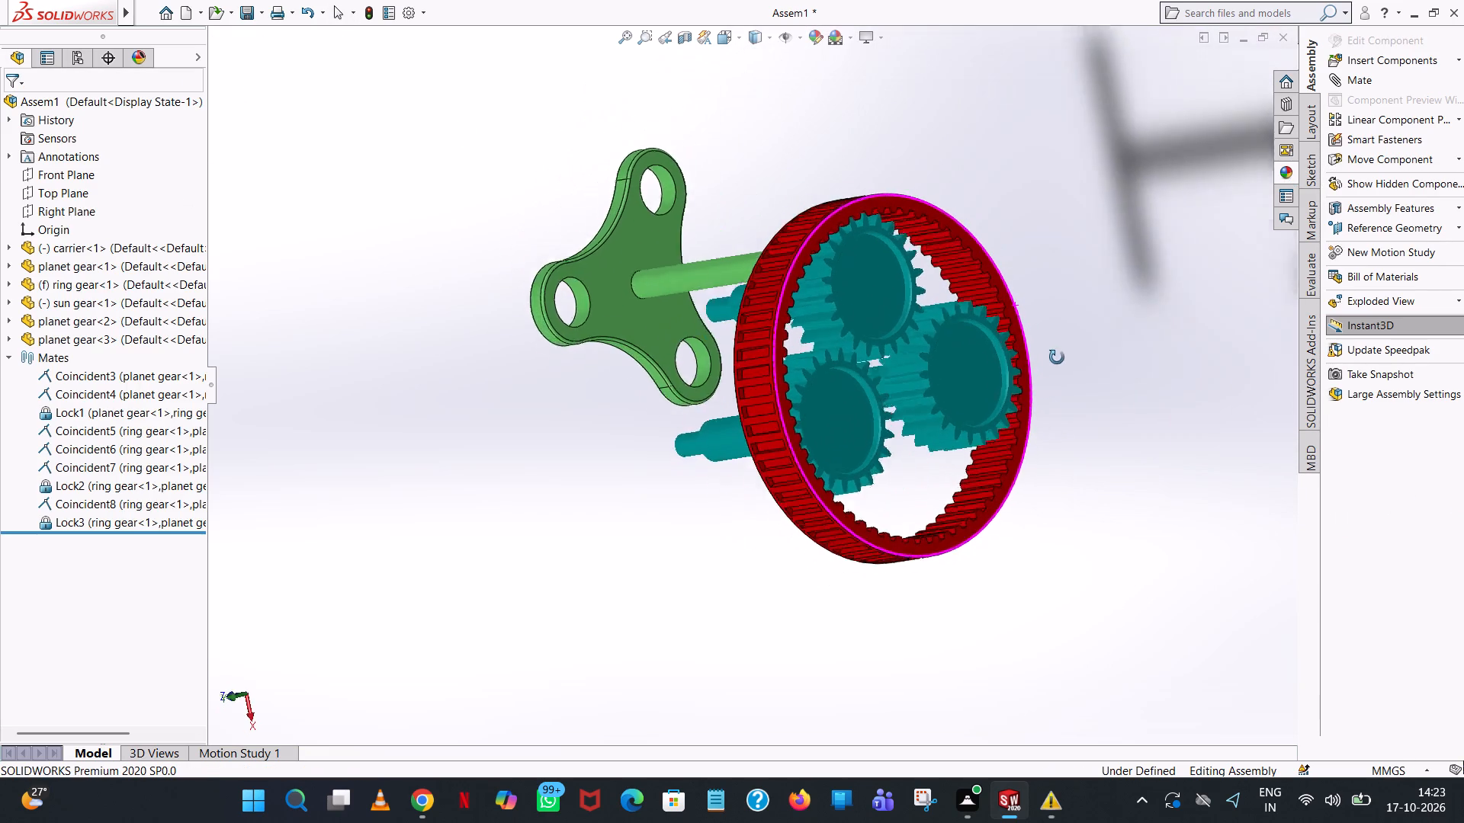
{"action": "middle_click_drag", "start_coordinate": [1057, 357], "coordinate": [1106, 338]}
{"action": "scroll", "coordinate": [1191, 459], "scroll_direction": "up", "scroll_amount": 5}
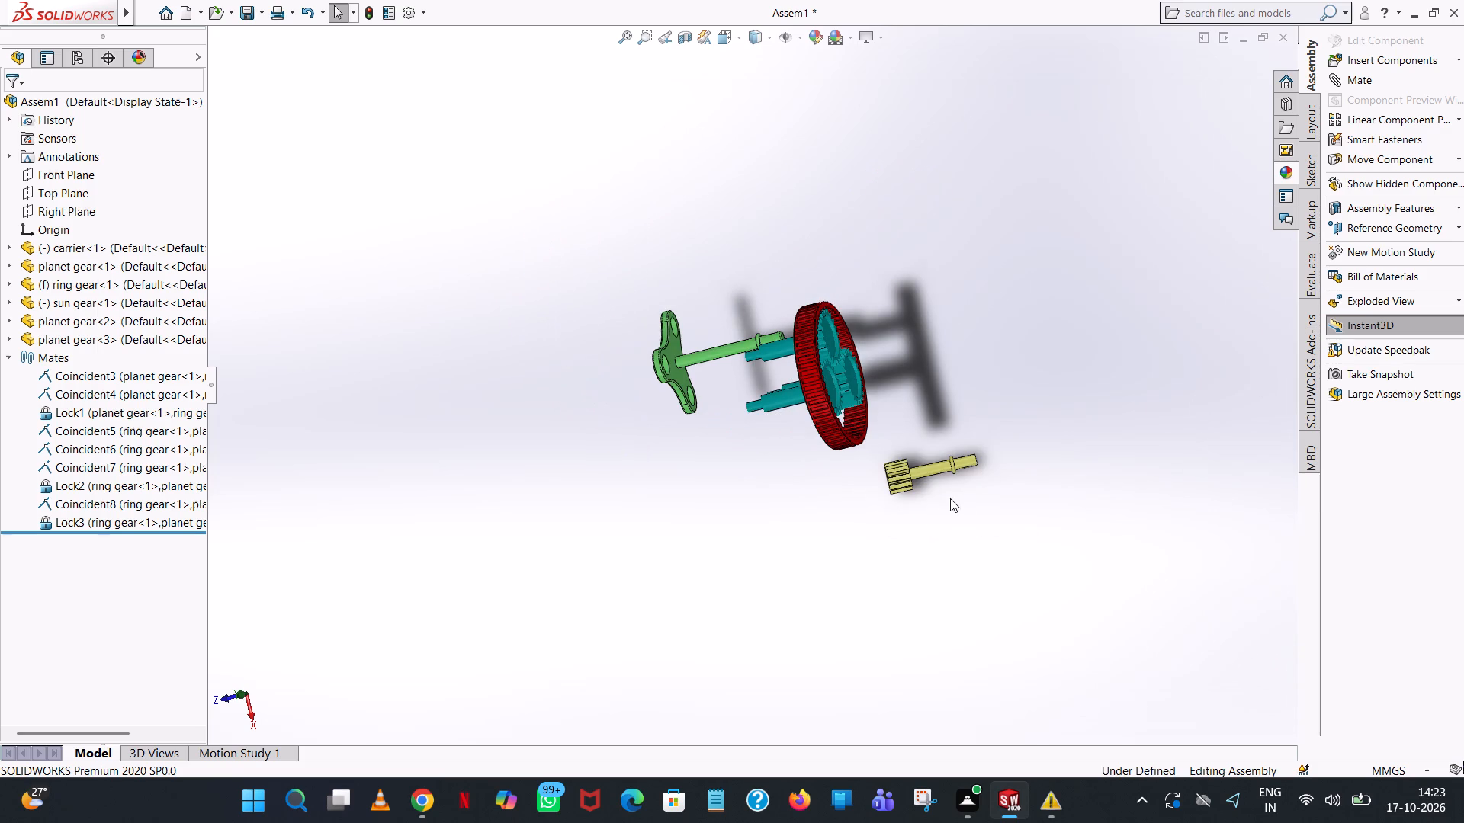
{"action": "left_click_drag", "start_coordinate": [927, 481], "coordinate": [937, 421]}
{"action": "left_click_drag", "start_coordinate": [937, 461], "coordinate": [941, 477]}
{"action": "left_click_drag", "start_coordinate": [941, 477], "coordinate": [958, 518]}
{"action": "left_click", "coordinate": [1110, 453]}
{"action": "left_click_drag", "start_coordinate": [927, 470], "coordinate": [992, 467]}
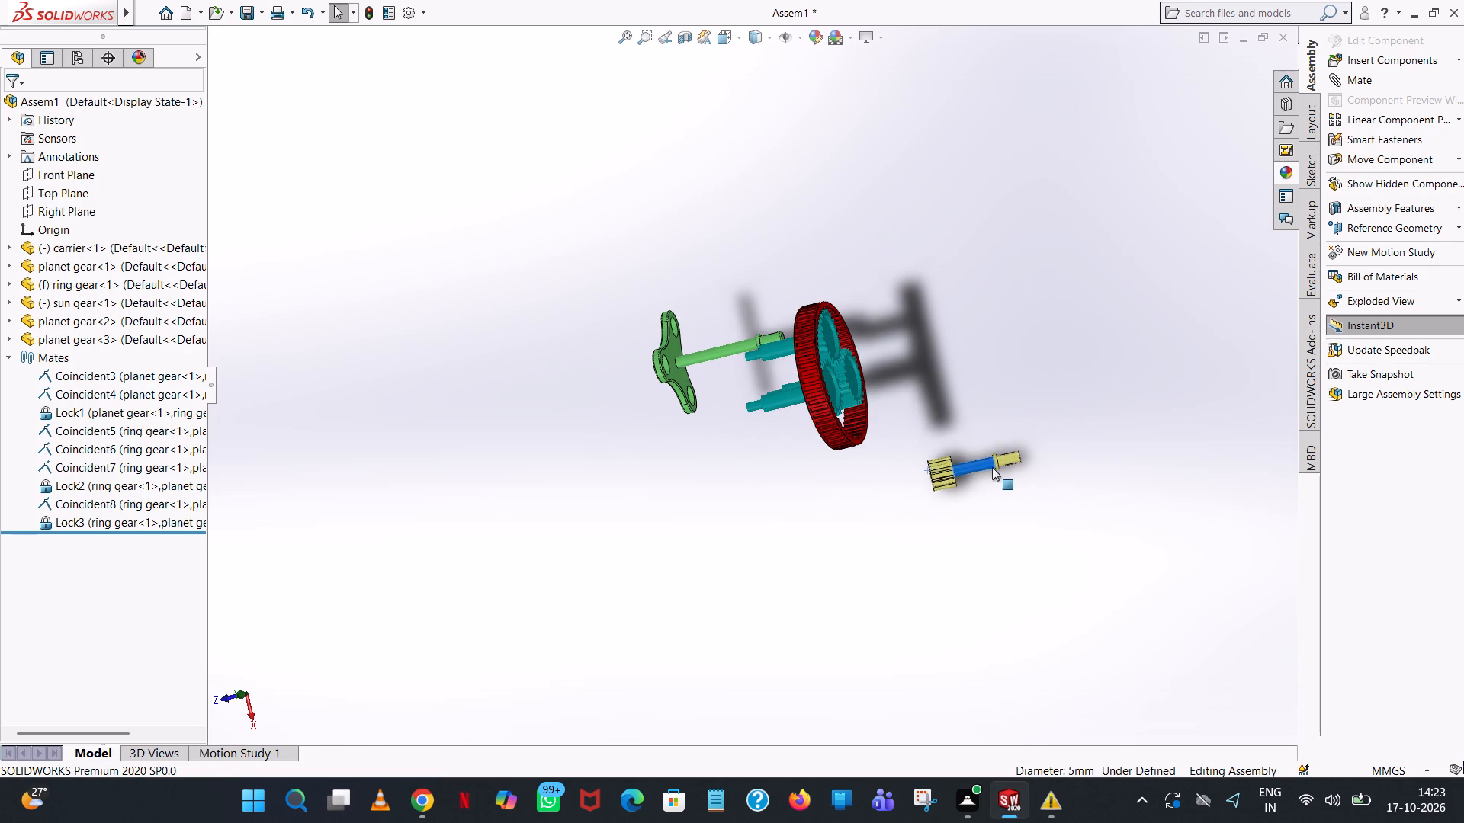
{"action": "left_click_drag", "start_coordinate": [992, 467], "coordinate": [959, 424]}
{"action": "scroll", "coordinate": [958, 428], "scroll_direction": "down", "scroll_amount": 6}
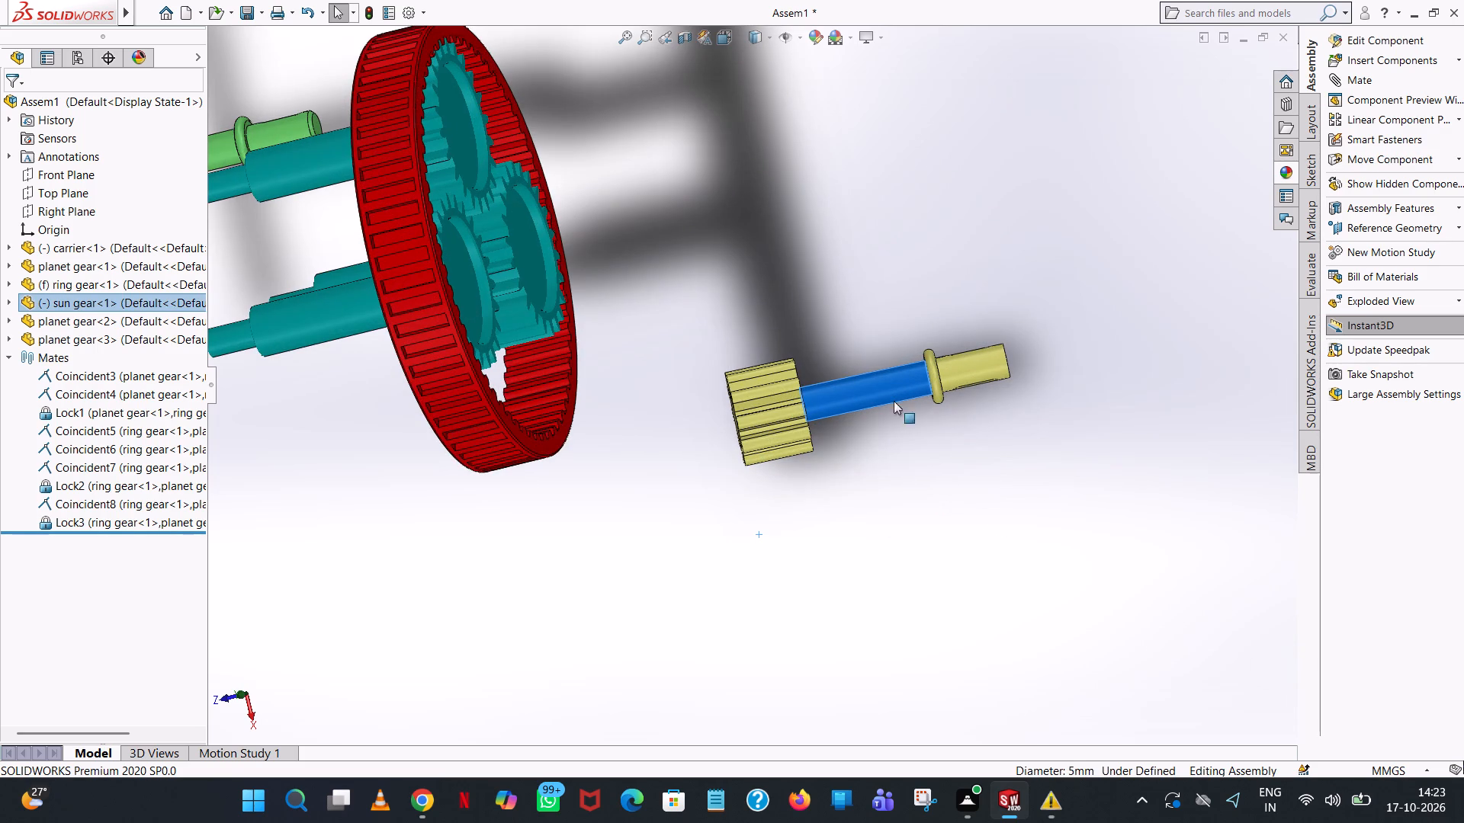
{"action": "scroll", "coordinate": [868, 391], "scroll_direction": "down", "scroll_amount": 3}
{"action": "left_click_drag", "start_coordinate": [869, 391], "coordinate": [697, 381]}
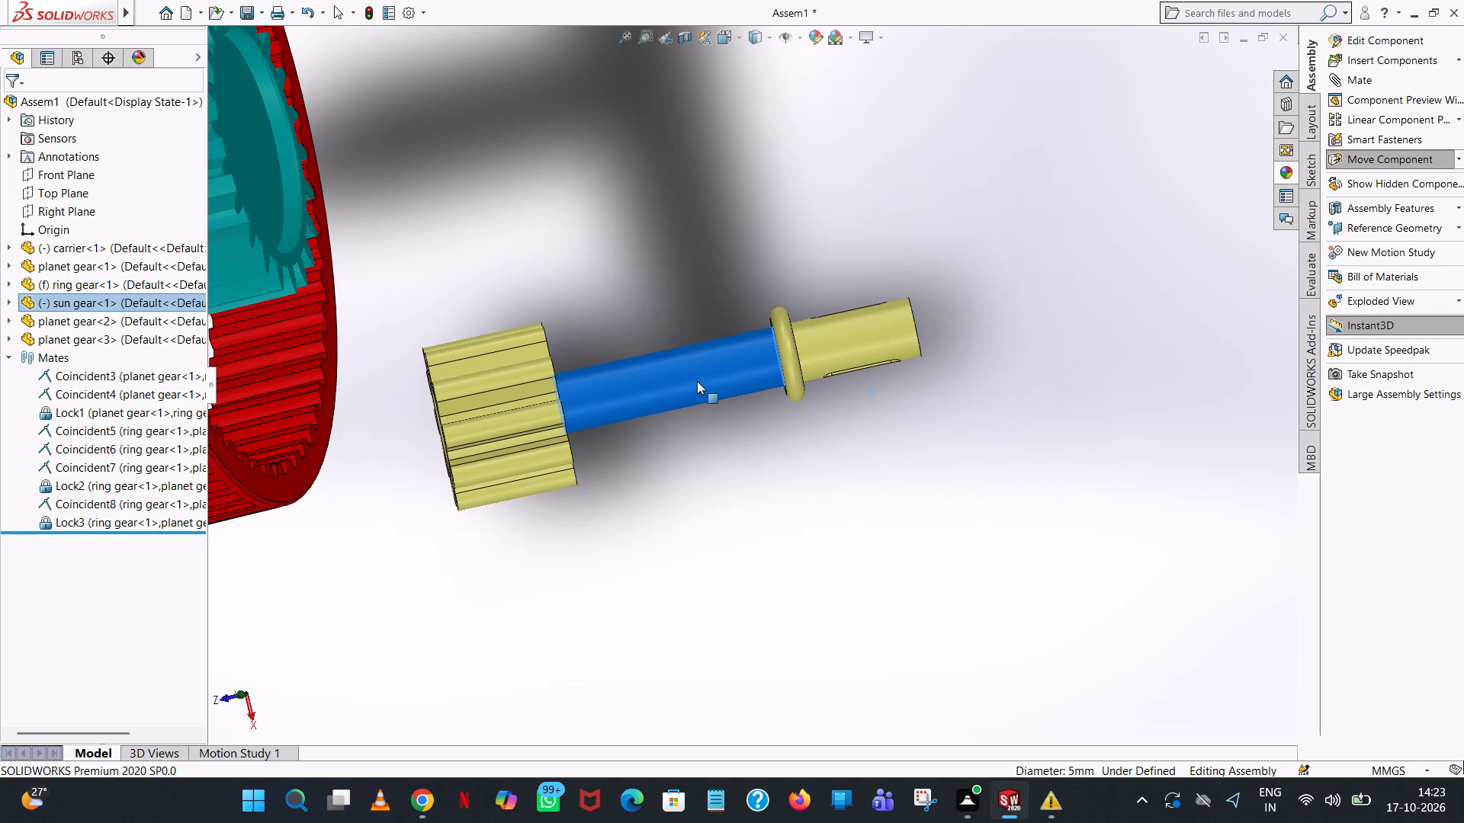
{"action": "left_click_drag", "start_coordinate": [697, 381], "coordinate": [696, 381]}
{"action": "left_click", "coordinate": [1000, 217]}
Position the sun gear just in front of the planet gears' flat faces, with its toothed end toward them.
{"action": "scroll", "coordinate": [998, 223], "scroll_direction": "up", "scroll_amount": 5}
{"action": "middle_click_drag", "start_coordinate": [975, 290], "coordinate": [891, 418]}
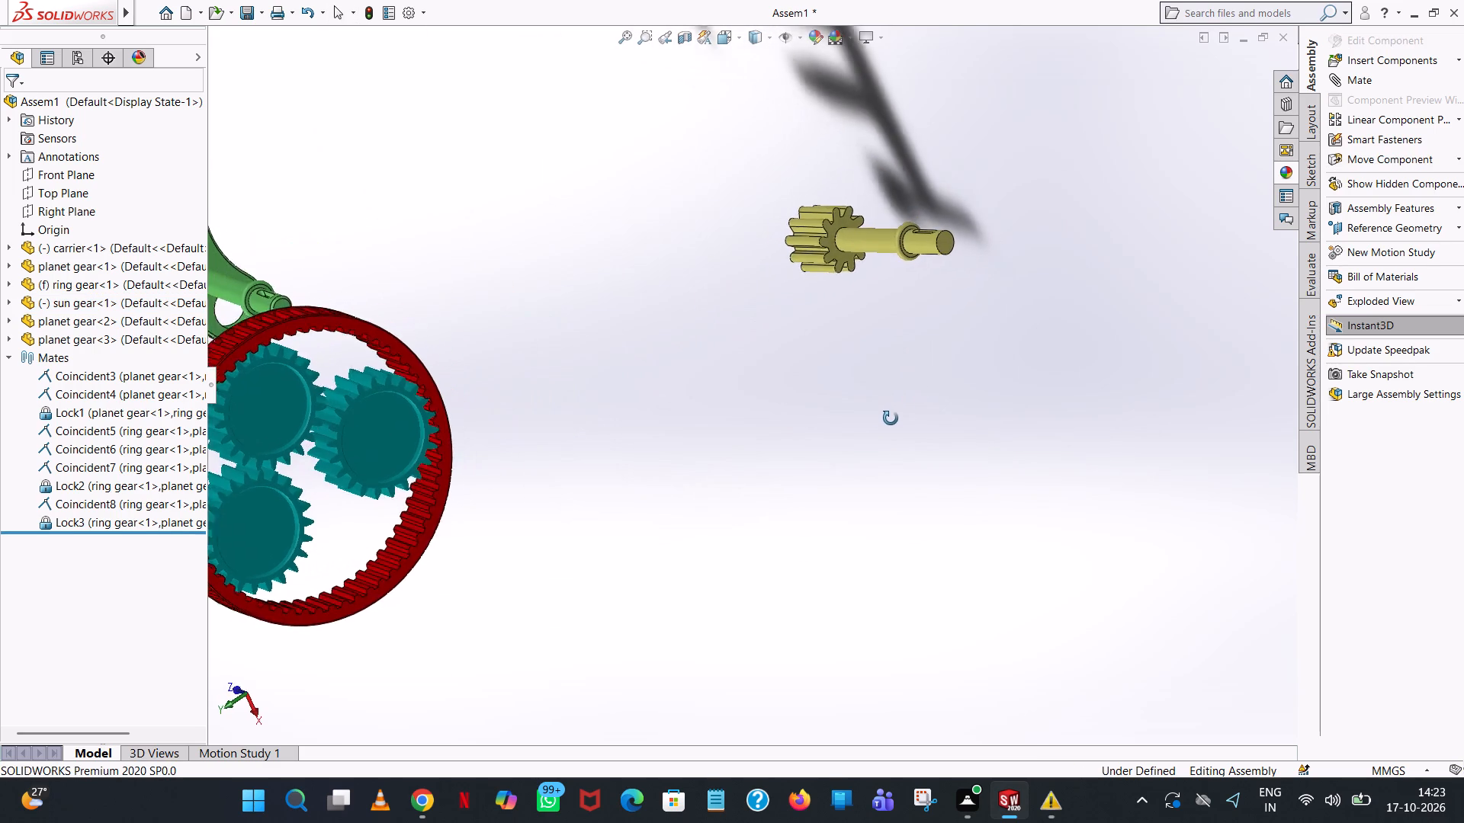
{"action": "middle_click_drag", "start_coordinate": [891, 418], "coordinate": [872, 424]}
{"action": "left_click_drag", "start_coordinate": [866, 233], "coordinate": [435, 562]}
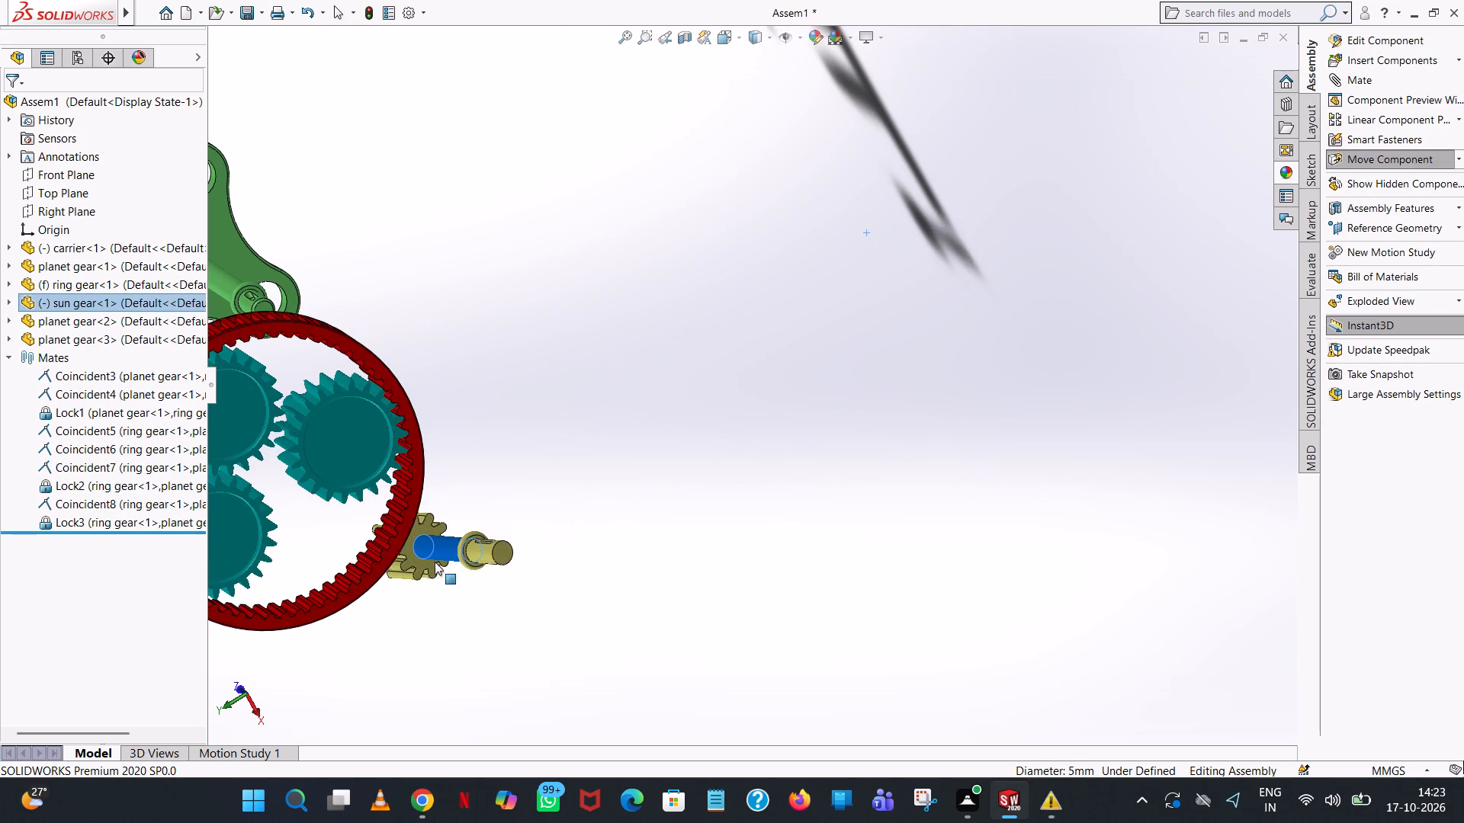
{"action": "left_click_drag", "start_coordinate": [435, 562], "coordinate": [496, 622]}
{"action": "scroll", "coordinate": [540, 592], "scroll_direction": "up", "scroll_amount": 4}
{"action": "scroll", "coordinate": [669, 561], "scroll_direction": "down", "scroll_amount": 4}
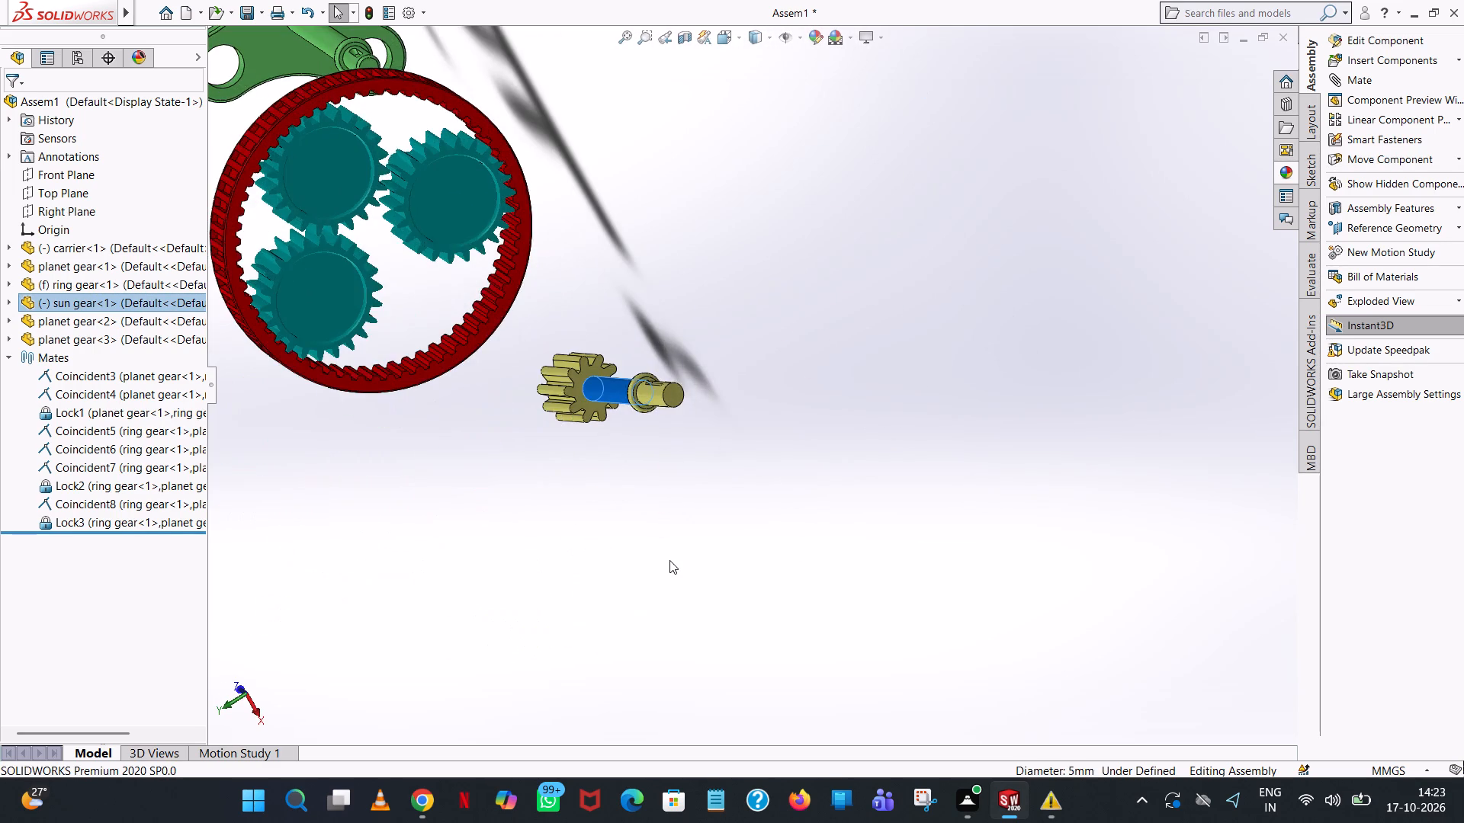
{"action": "middle_click_drag", "start_coordinate": [671, 559], "coordinate": [755, 415]}
{"action": "left_click_drag", "start_coordinate": [480, 502], "coordinate": [567, 415]}
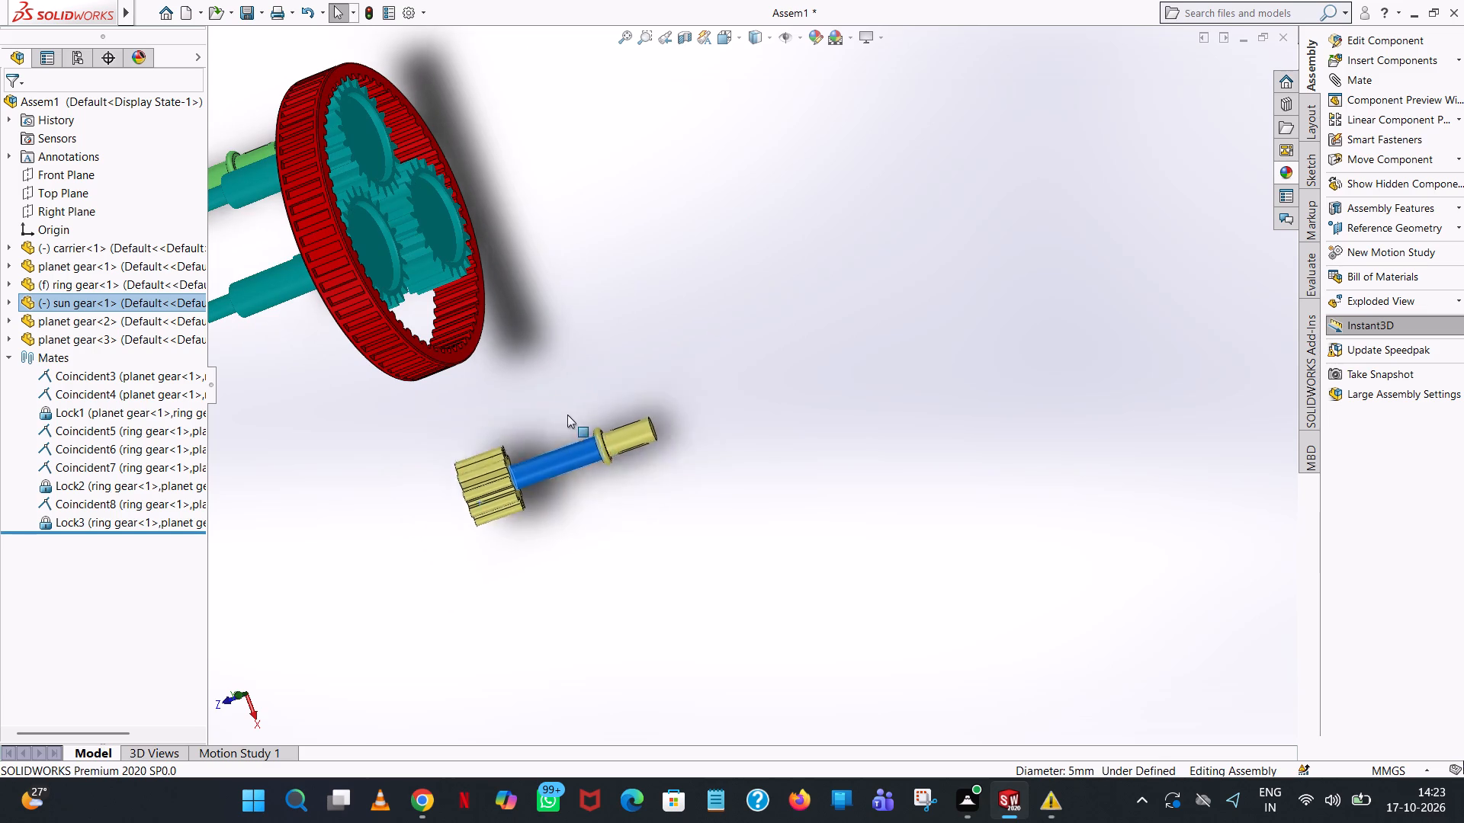
{"action": "left_click_drag", "start_coordinate": [567, 415], "coordinate": [587, 261]}
{"action": "middle_click_drag", "start_coordinate": [660, 297], "coordinate": [472, 460]}
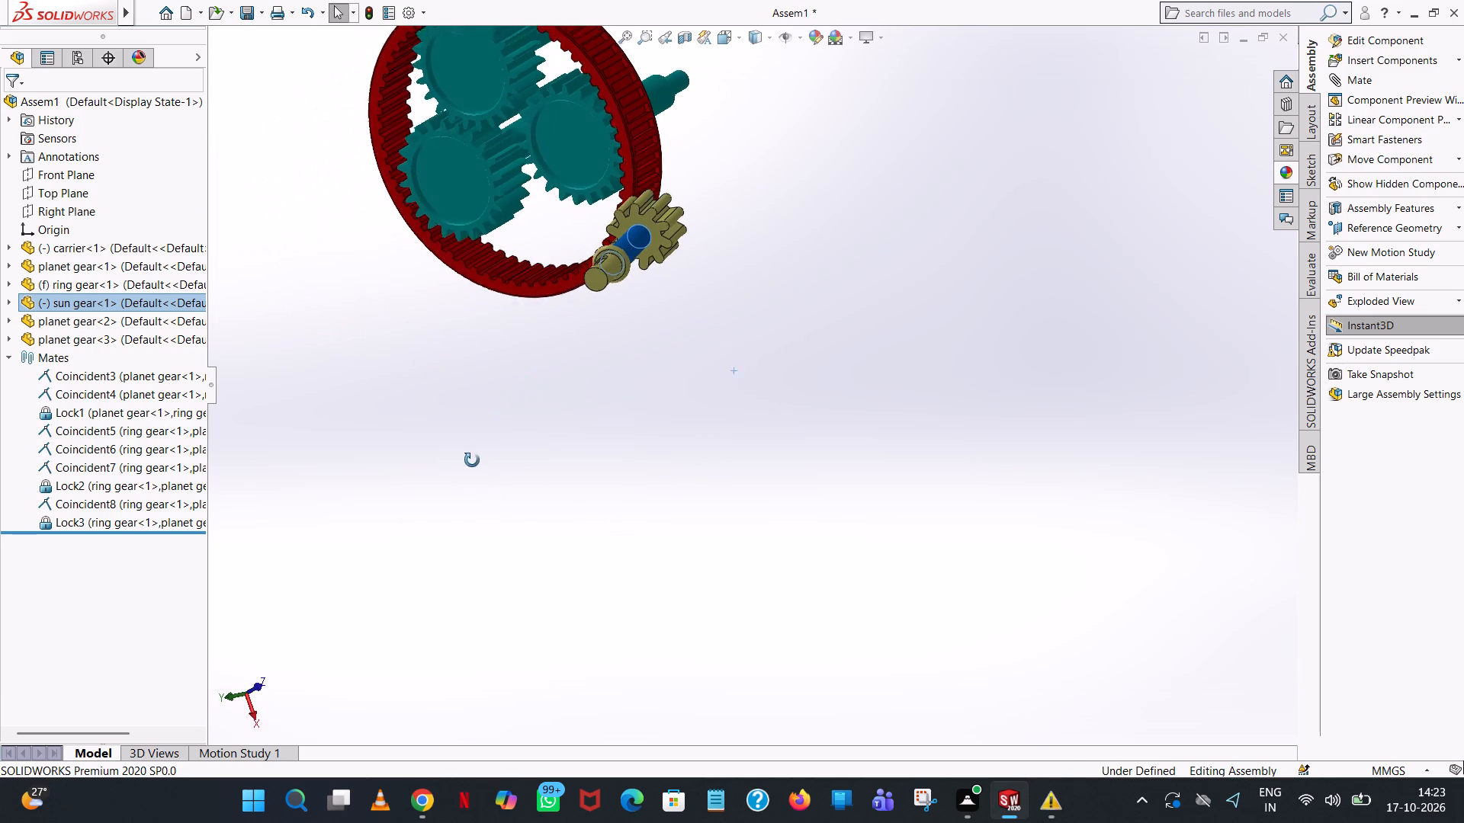
{"action": "middle_click_drag", "start_coordinate": [472, 460], "coordinate": [470, 463]}
{"action": "left_click_drag", "start_coordinate": [645, 233], "coordinate": [464, 191]}
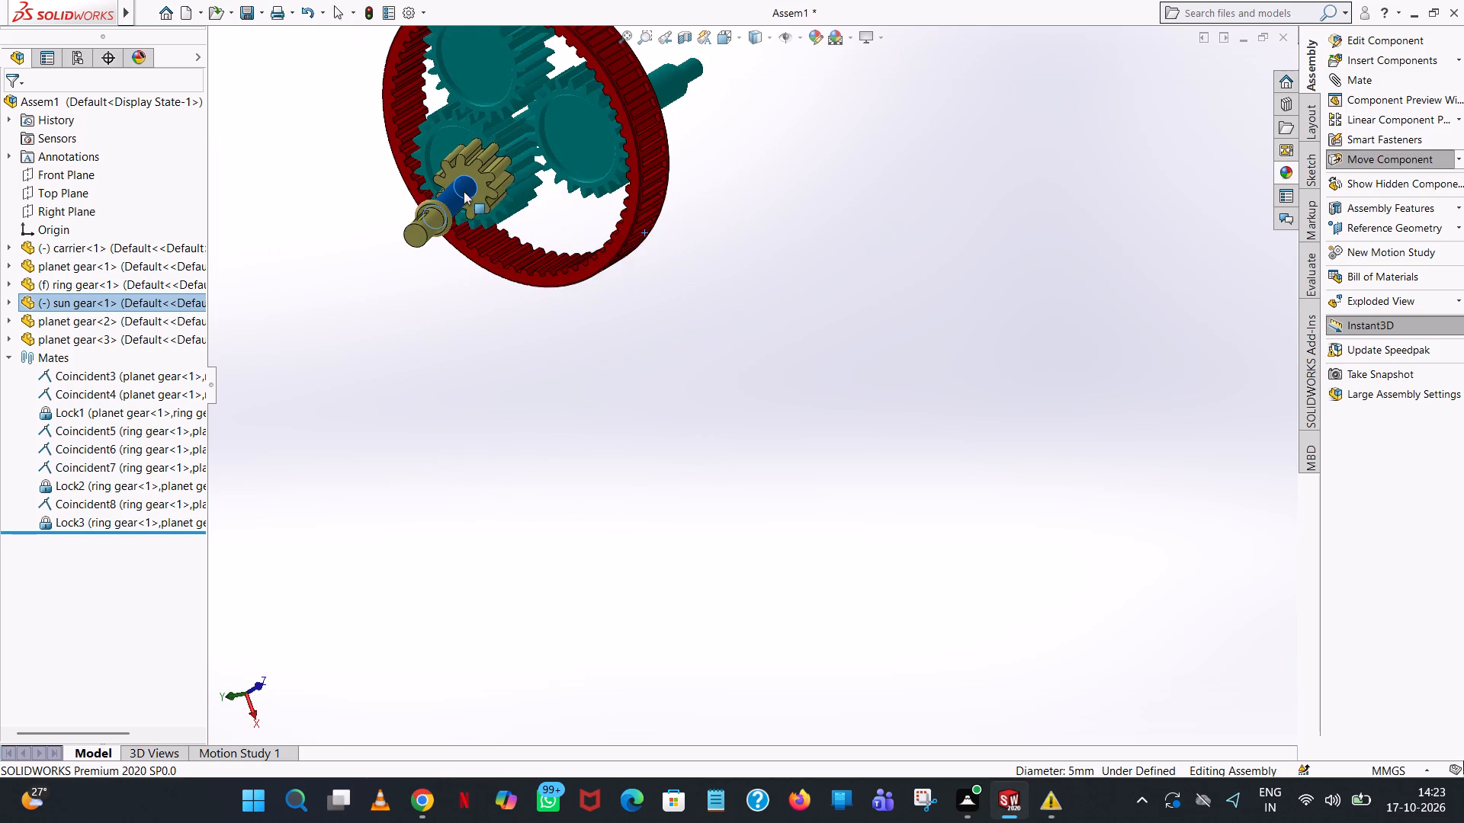
{"action": "left_click_drag", "start_coordinate": [464, 191], "coordinate": [461, 196]}
{"action": "left_click", "coordinate": [650, 418]}
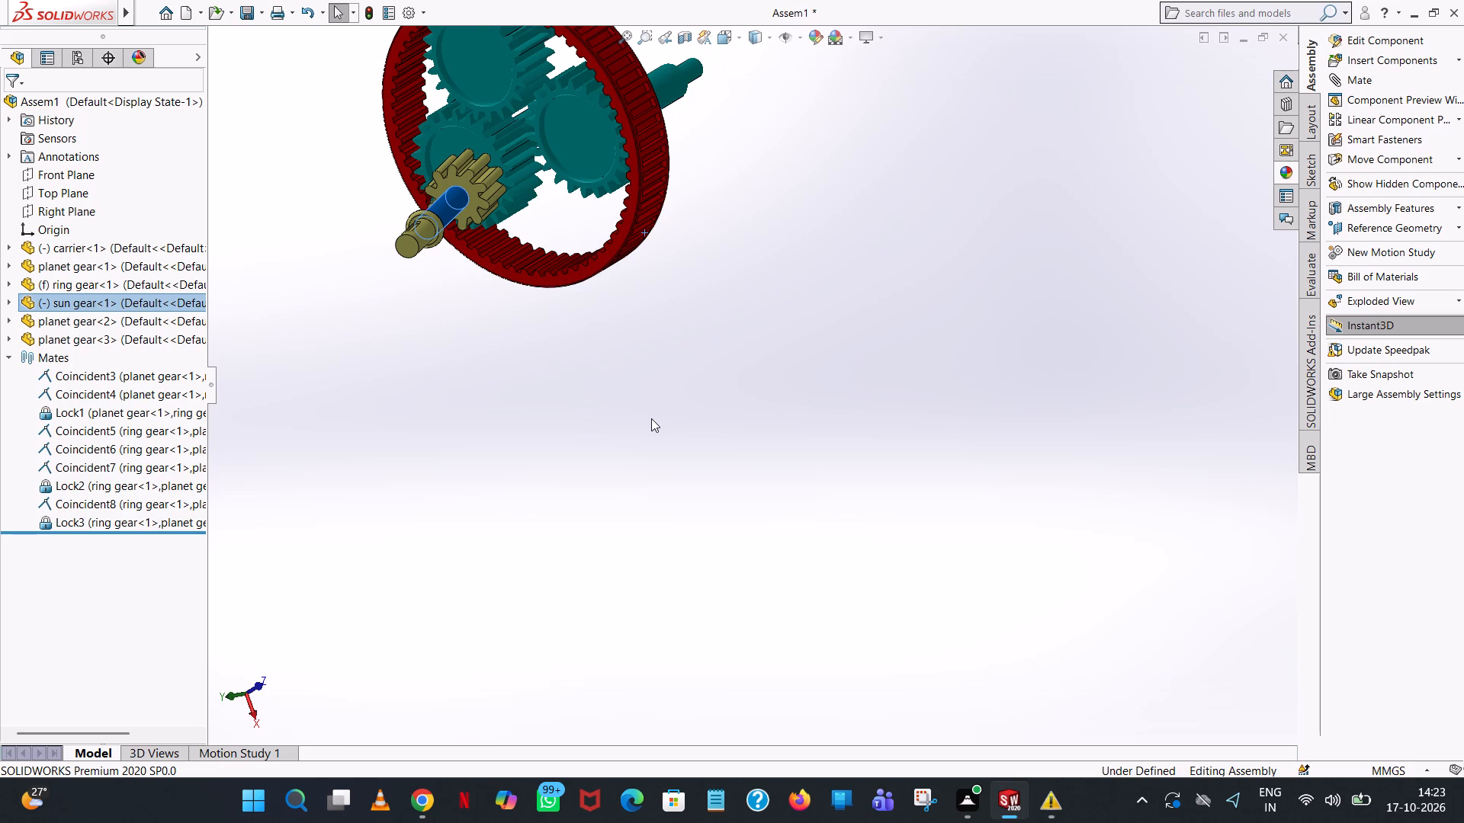
Mate a sun gear tooth edge coincident with the flat toothed face of planet gear<1> and slide the sun gear in between the planets.
{"action": "left_click", "coordinate": [1389, 72]}
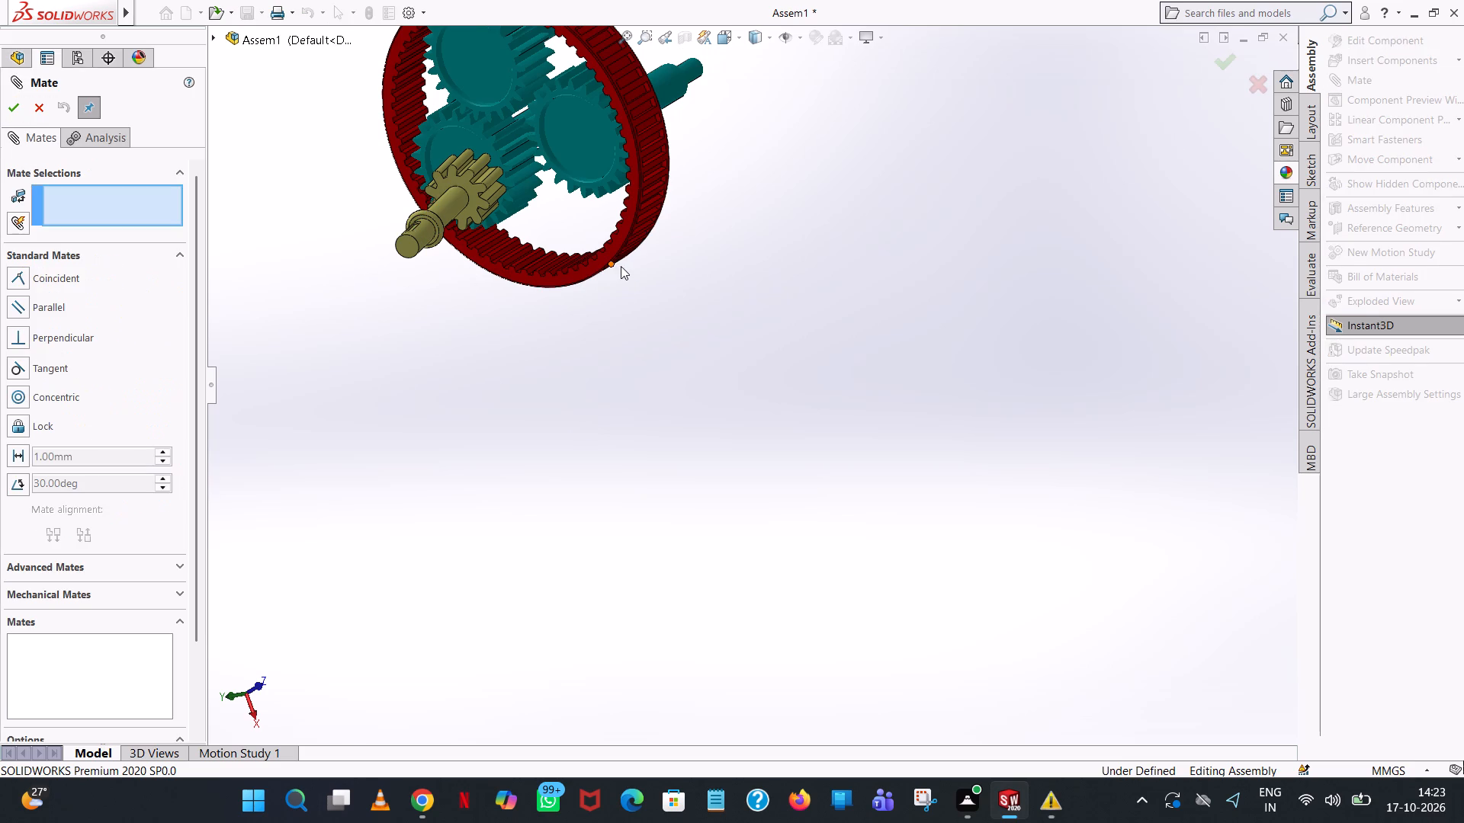
{"action": "middle_click_drag", "start_coordinate": [676, 255], "coordinate": [738, 219]}
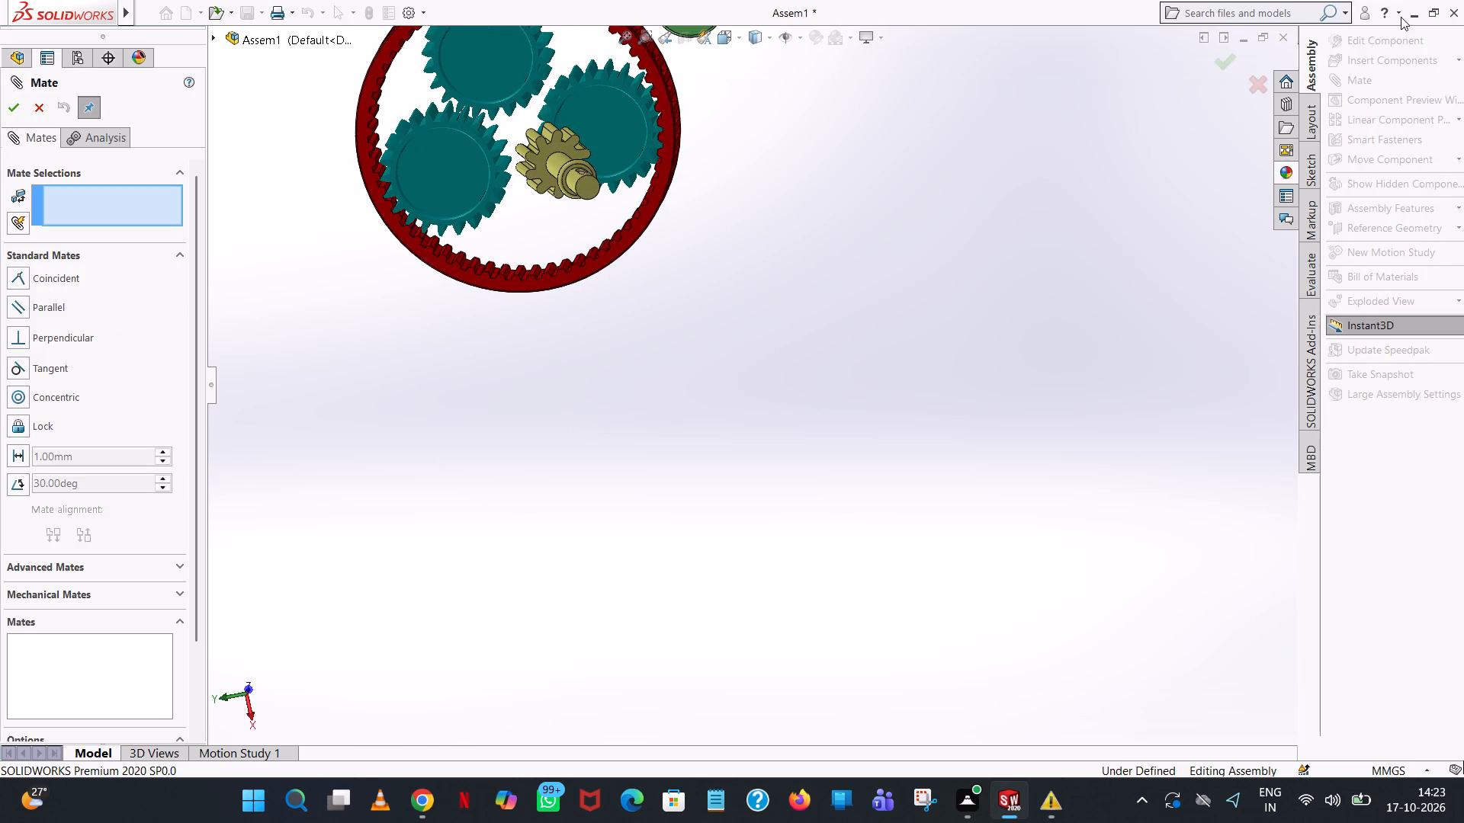
{"action": "left_click", "coordinate": [61, 277]}
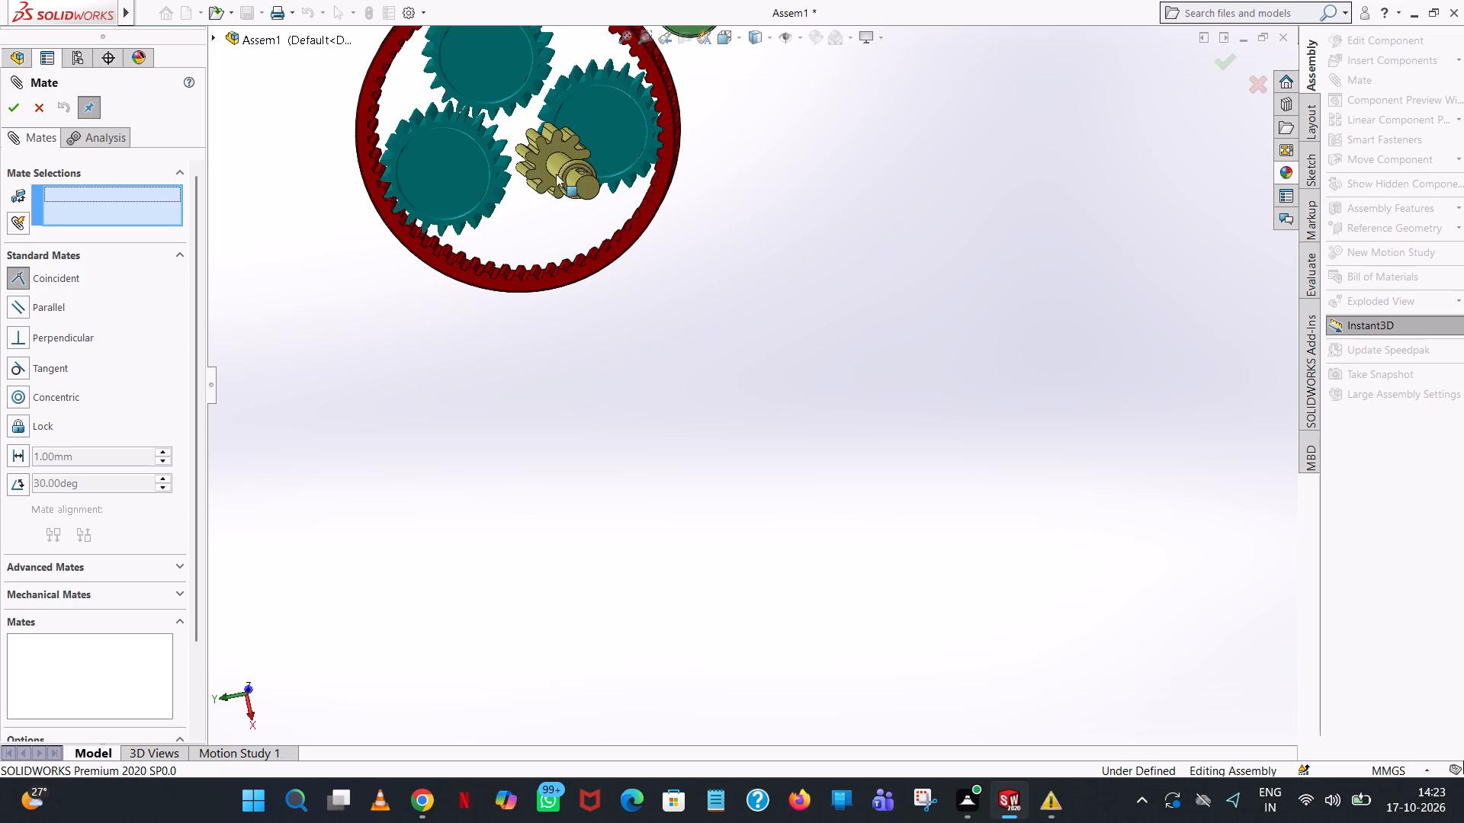
{"action": "scroll", "coordinate": [567, 151], "scroll_direction": "down", "scroll_amount": 5}
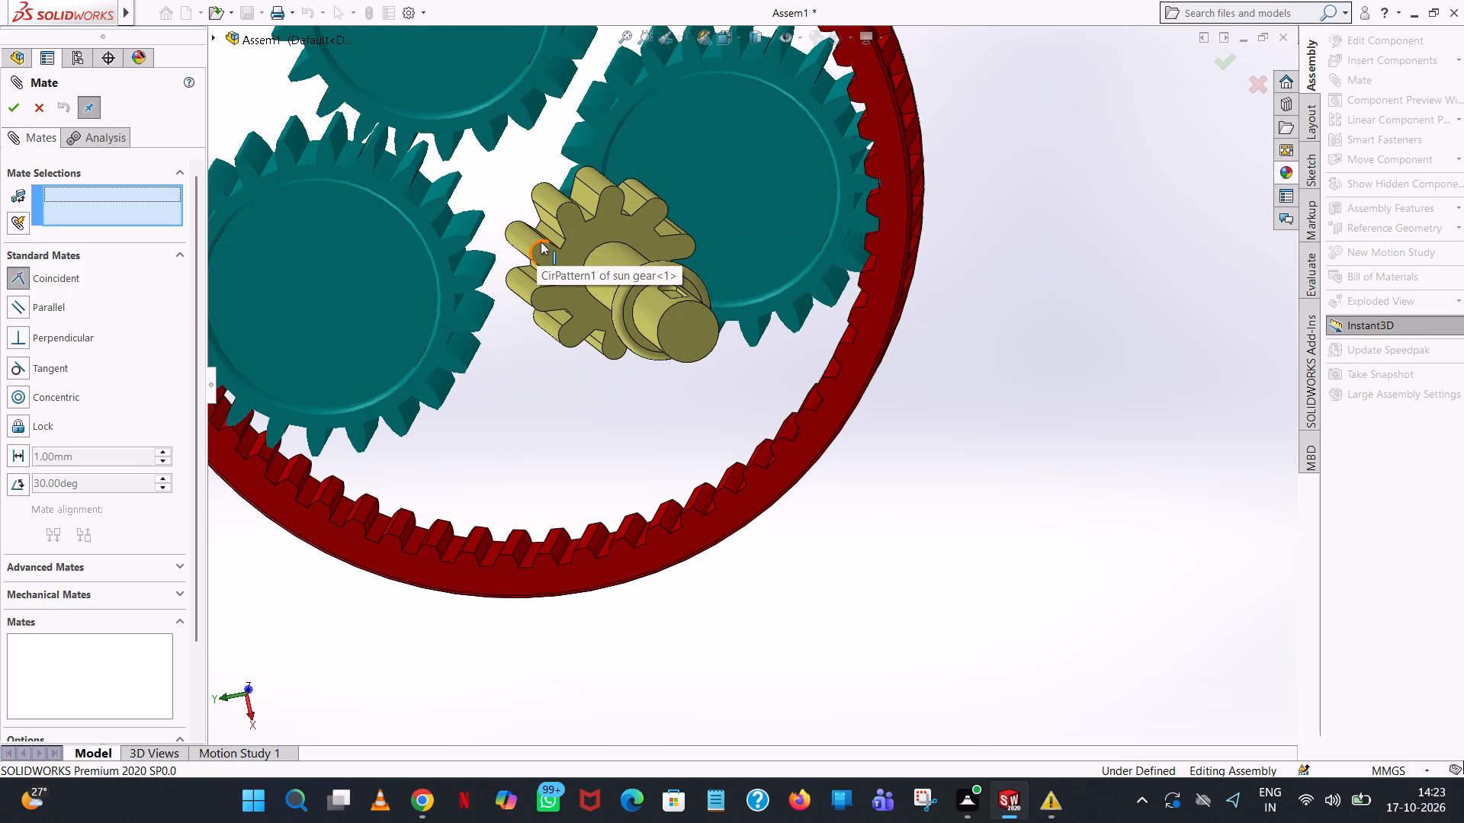
{"action": "left_click", "coordinate": [541, 242]}
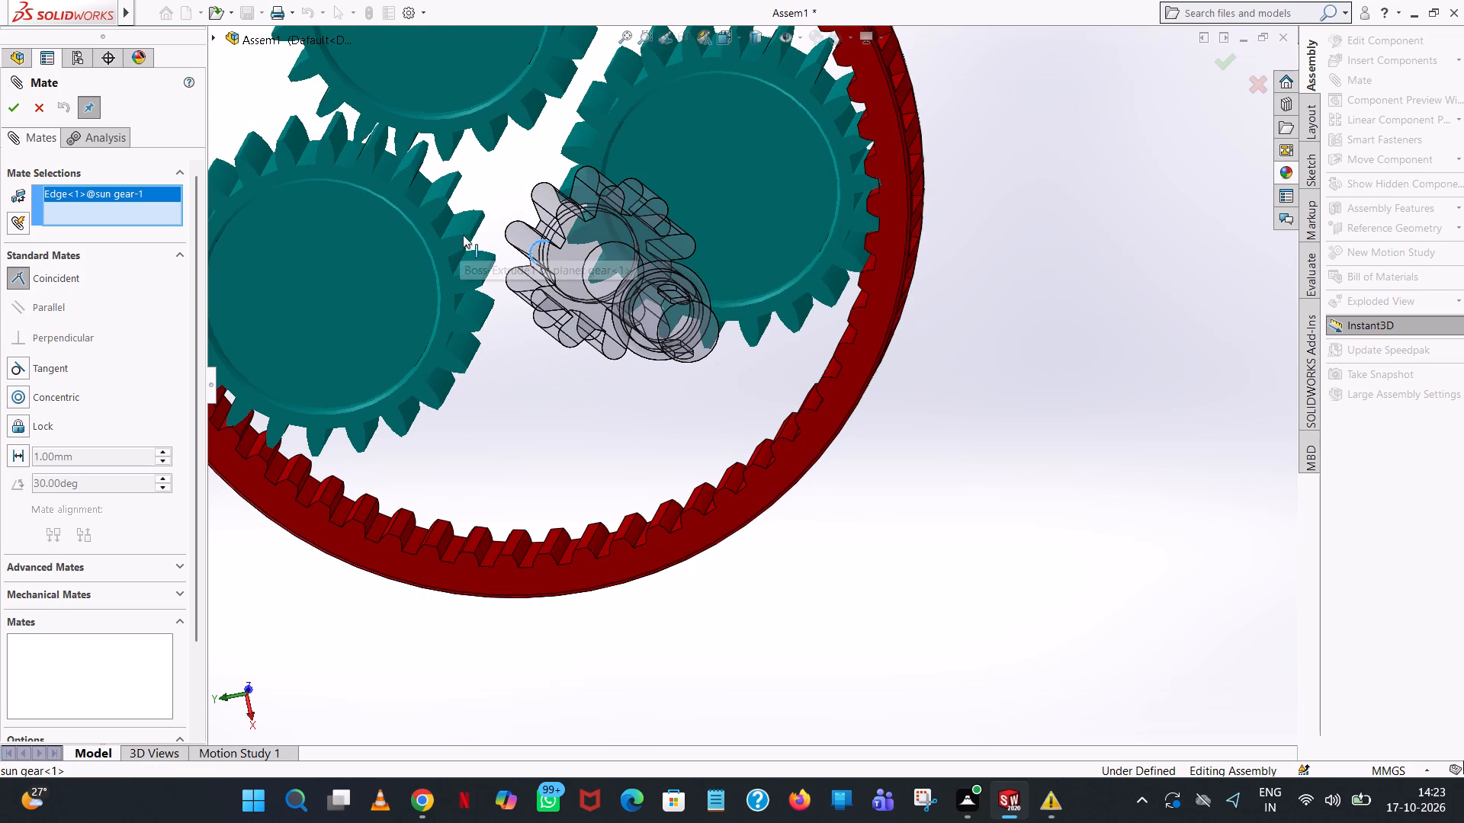
{"action": "left_click", "coordinate": [460, 240]}
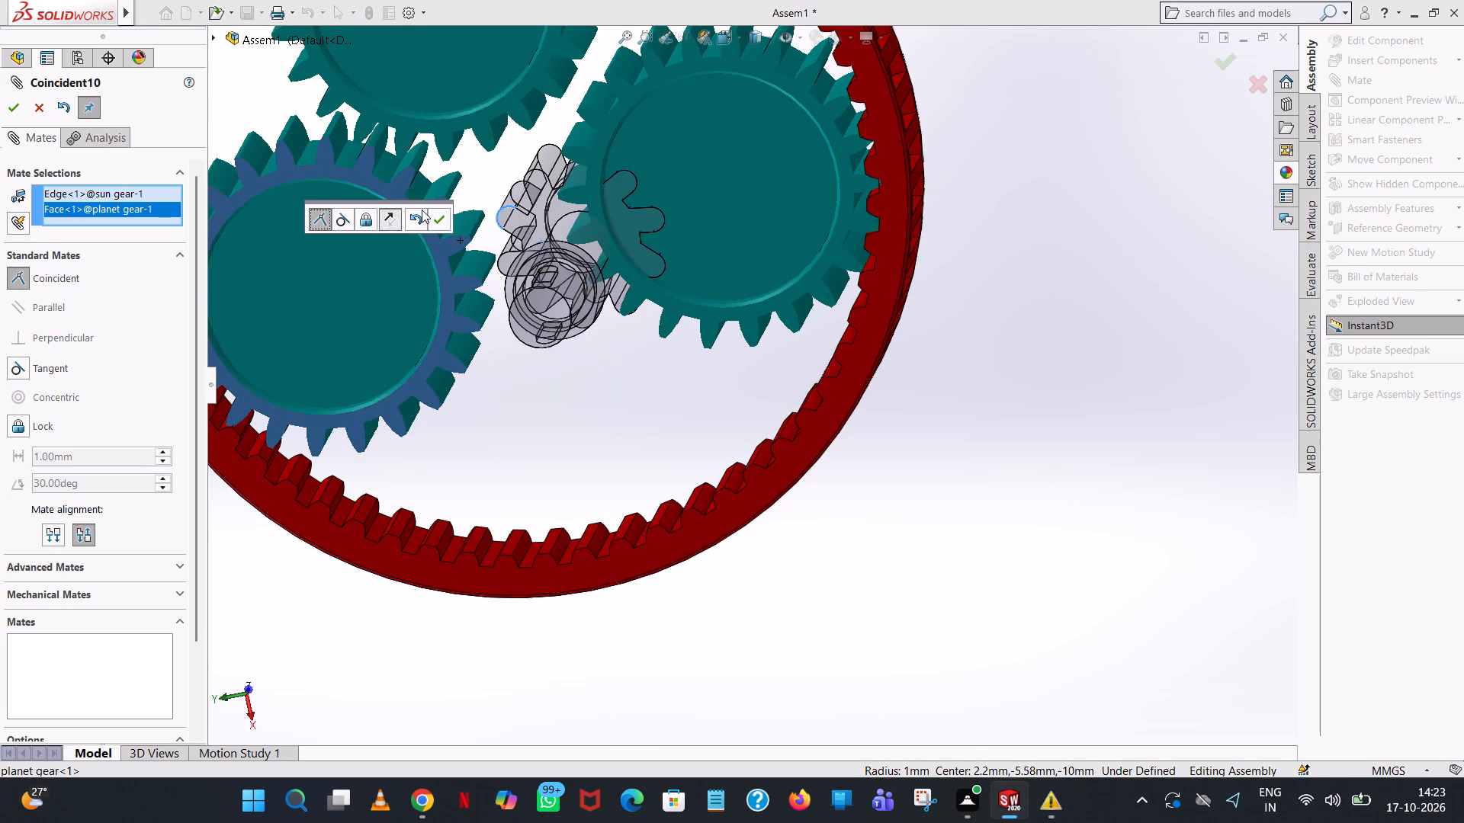
{"action": "left_click", "coordinate": [438, 210]}
{"action": "left_click_drag", "start_coordinate": [536, 210], "coordinate": [512, 214]}
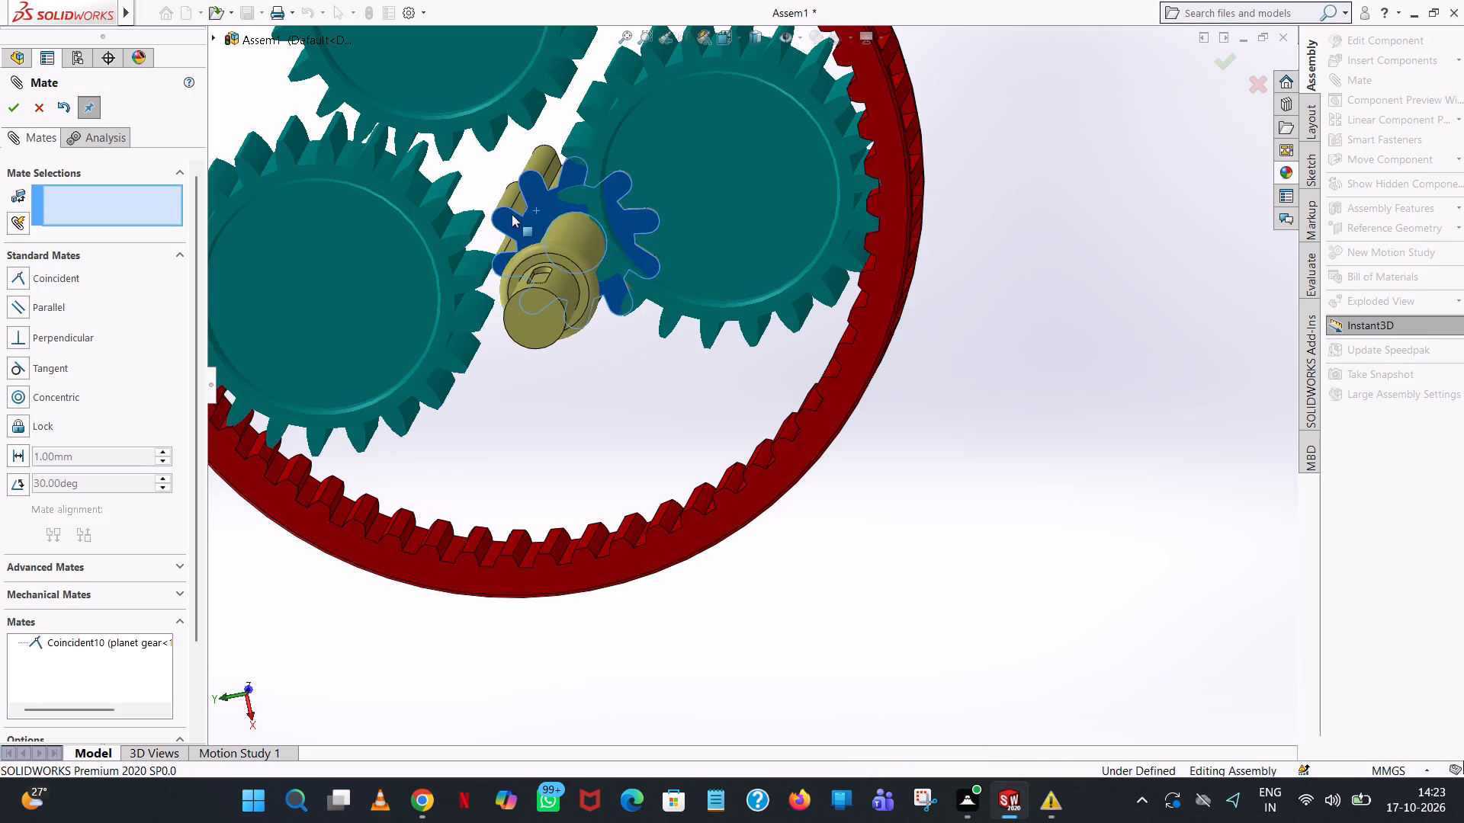
{"action": "left_click_drag", "start_coordinate": [512, 214], "coordinate": [462, 171]}
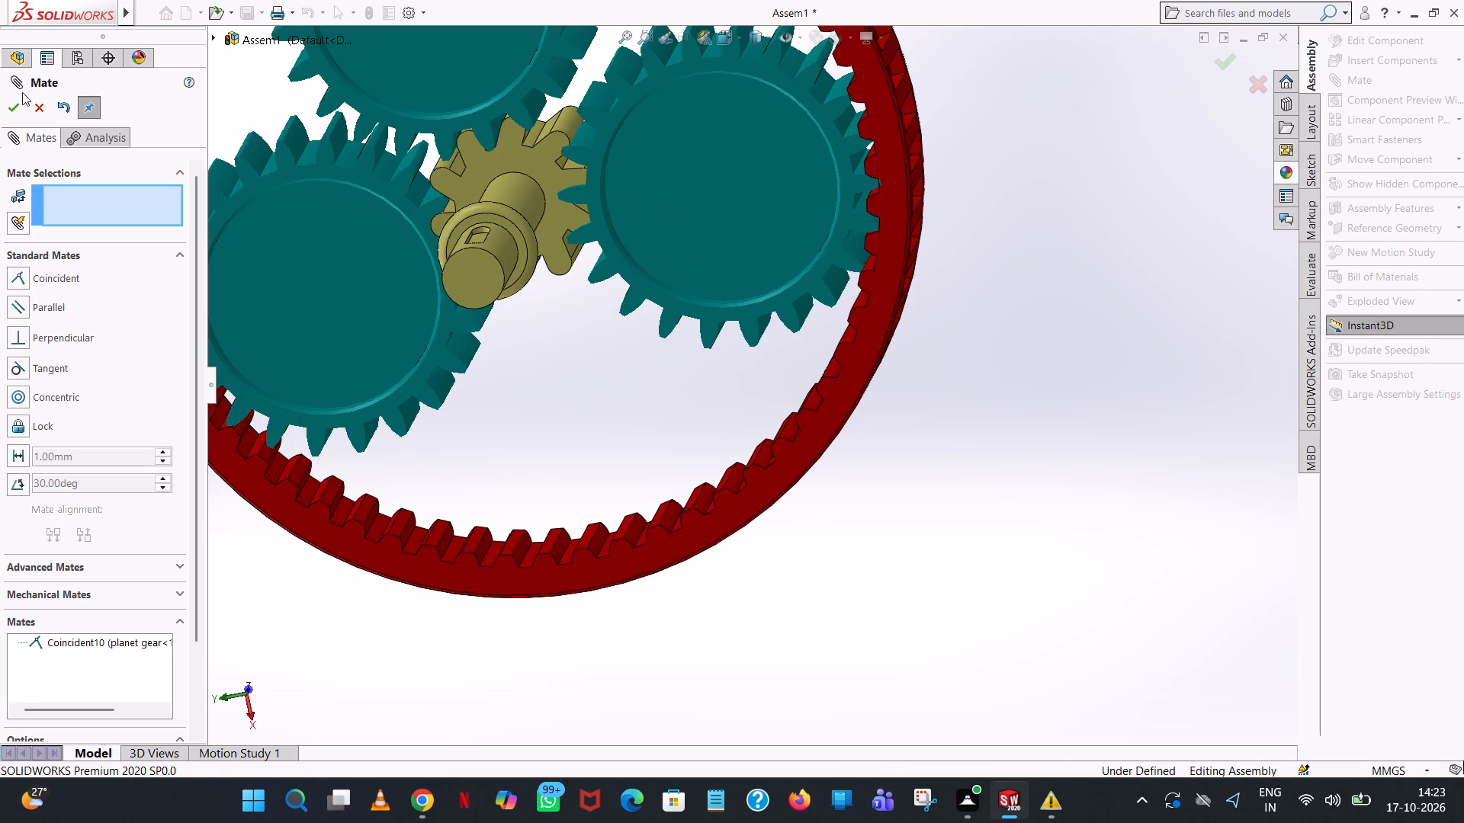
{"action": "left_click", "coordinate": [5, 114]}
Nudge the sun gear within the planet gears' face plane, into the gap between the three planet gears.
{"action": "left_click", "coordinate": [1031, 258]}
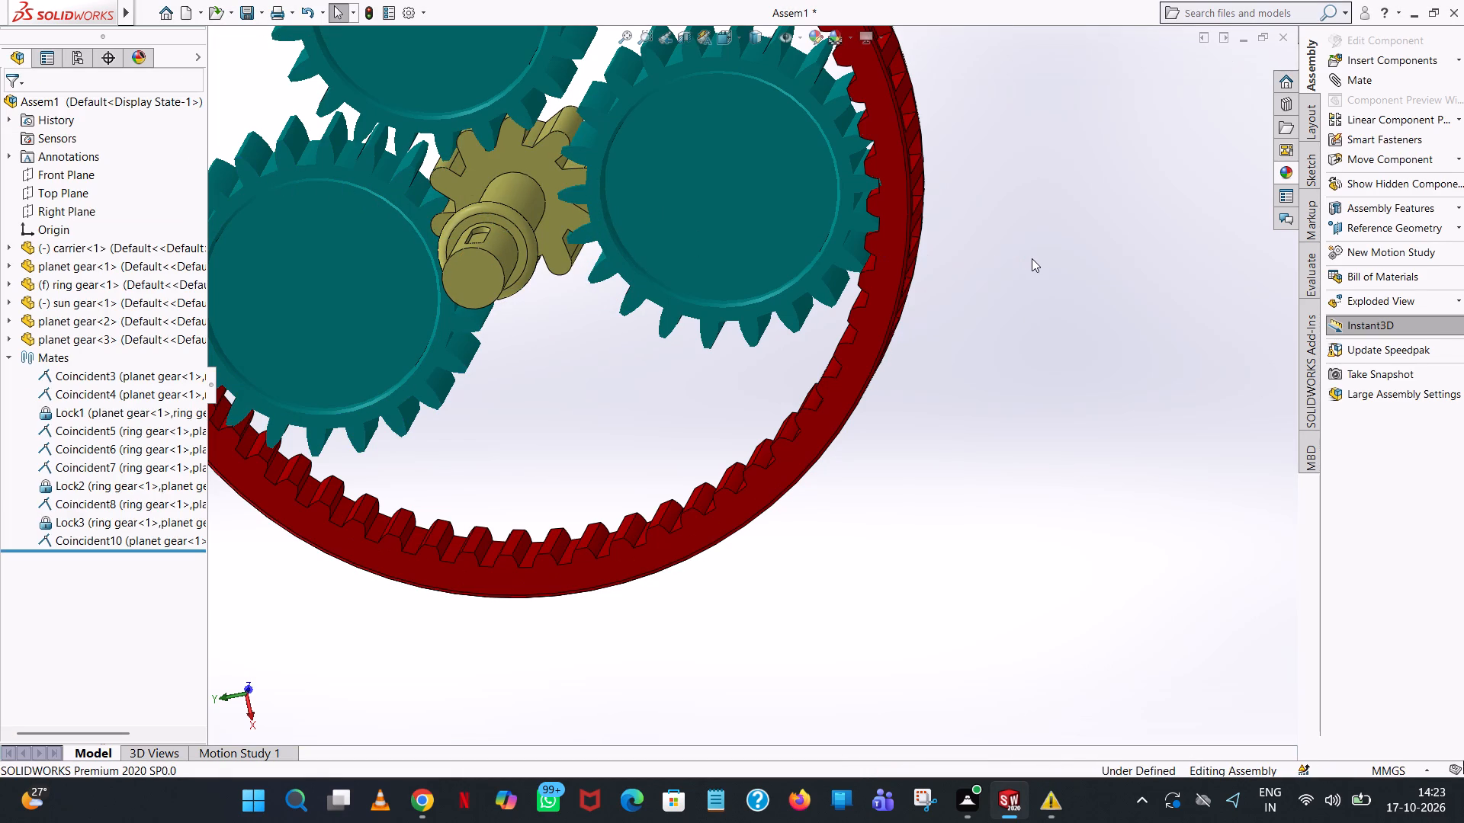
{"action": "middle_click_drag", "start_coordinate": [1032, 258], "coordinate": [861, 319]}
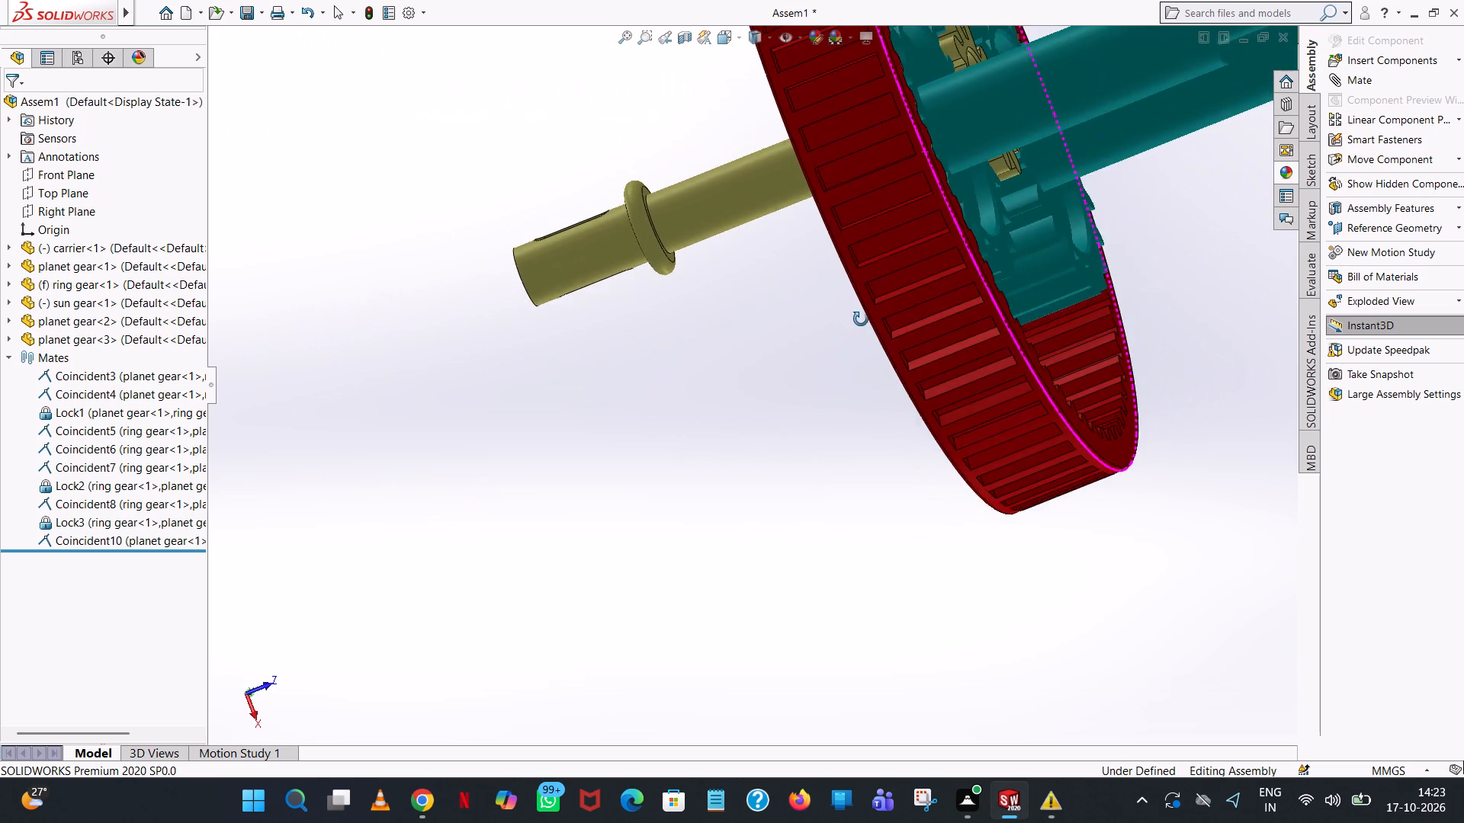
{"action": "middle_click_drag", "start_coordinate": [861, 319], "coordinate": [875, 277]}
{"action": "scroll", "coordinate": [897, 283], "scroll_direction": "up", "scroll_amount": 3}
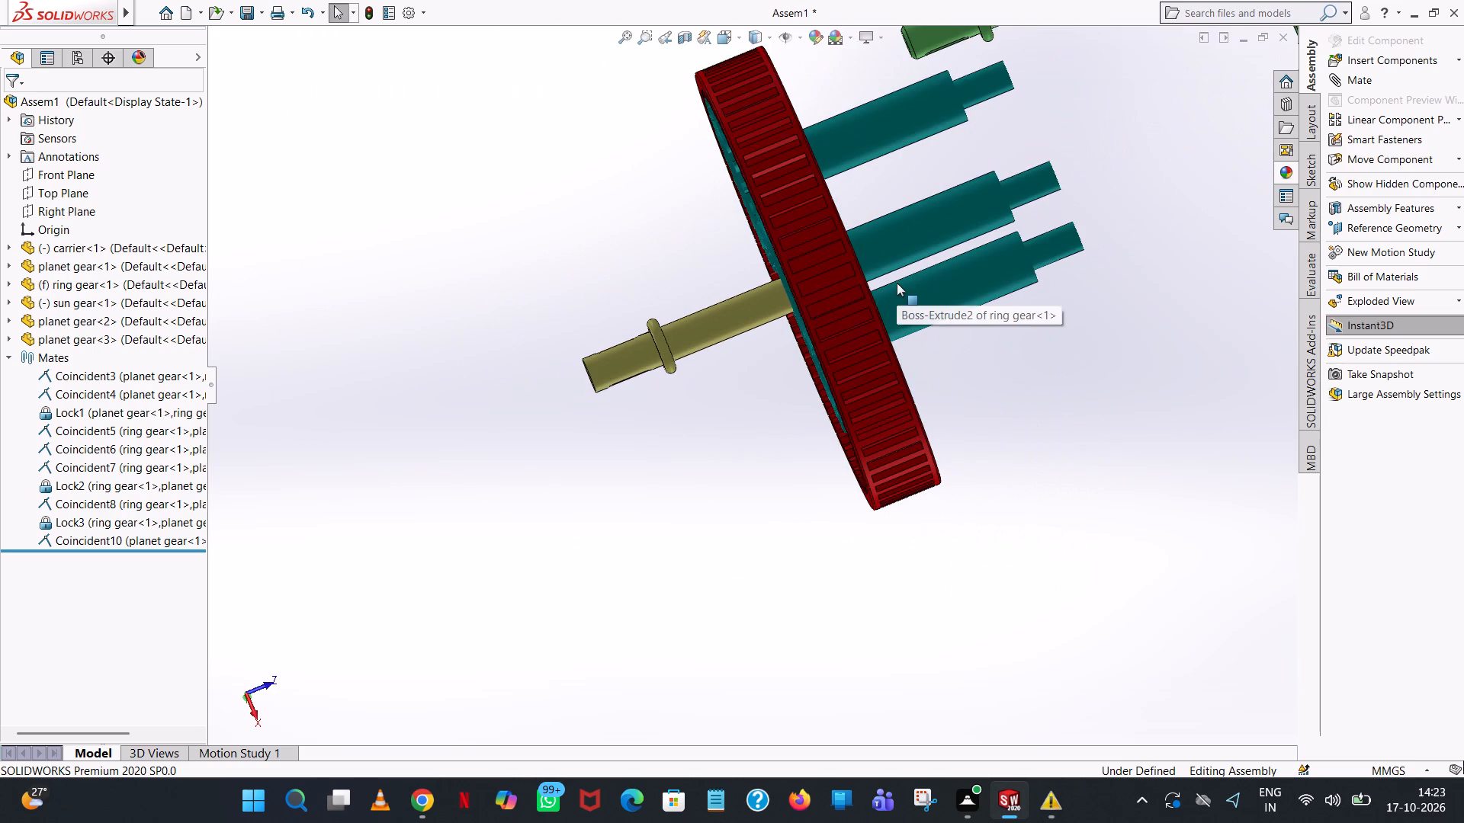
{"action": "scroll", "coordinate": [897, 283], "scroll_direction": "down", "scroll_amount": 3}
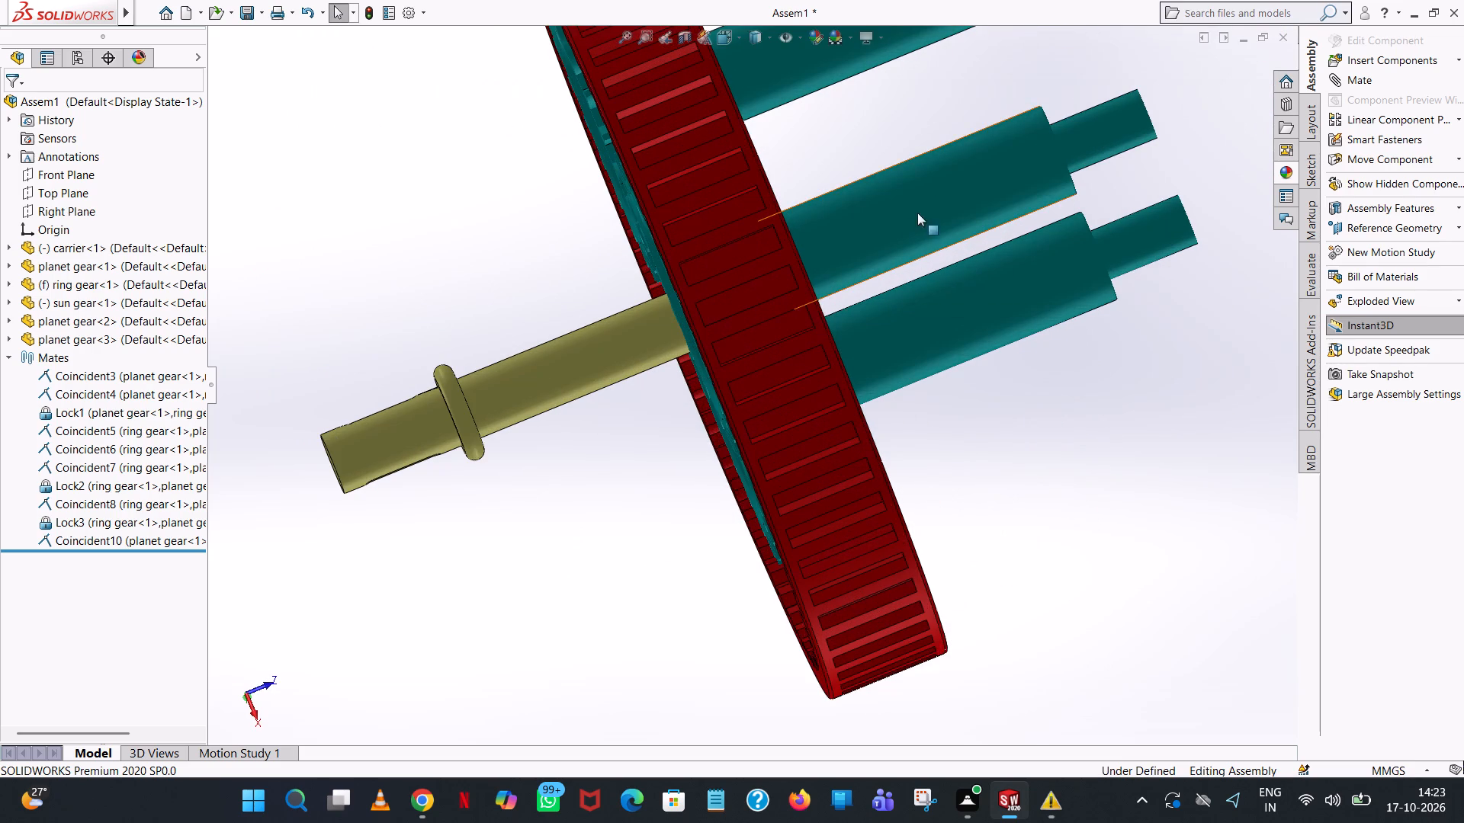
{"action": "middle_click_drag", "start_coordinate": [974, 141], "coordinate": [1084, 88]}
{"action": "scroll", "coordinate": [1079, 89], "scroll_direction": "up", "scroll_amount": 1}
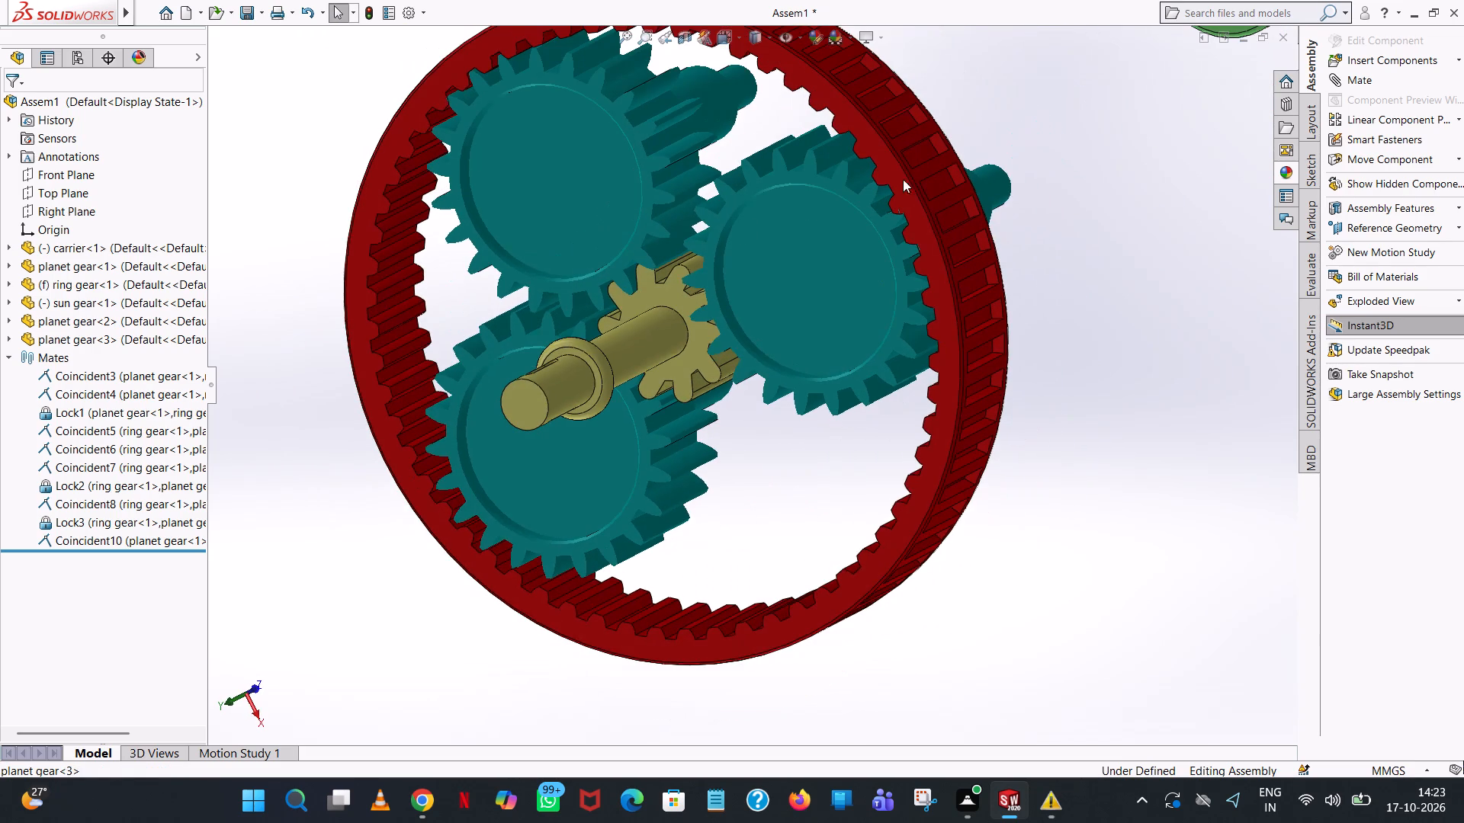
{"action": "left_click_drag", "start_coordinate": [657, 319], "coordinate": [647, 344]}
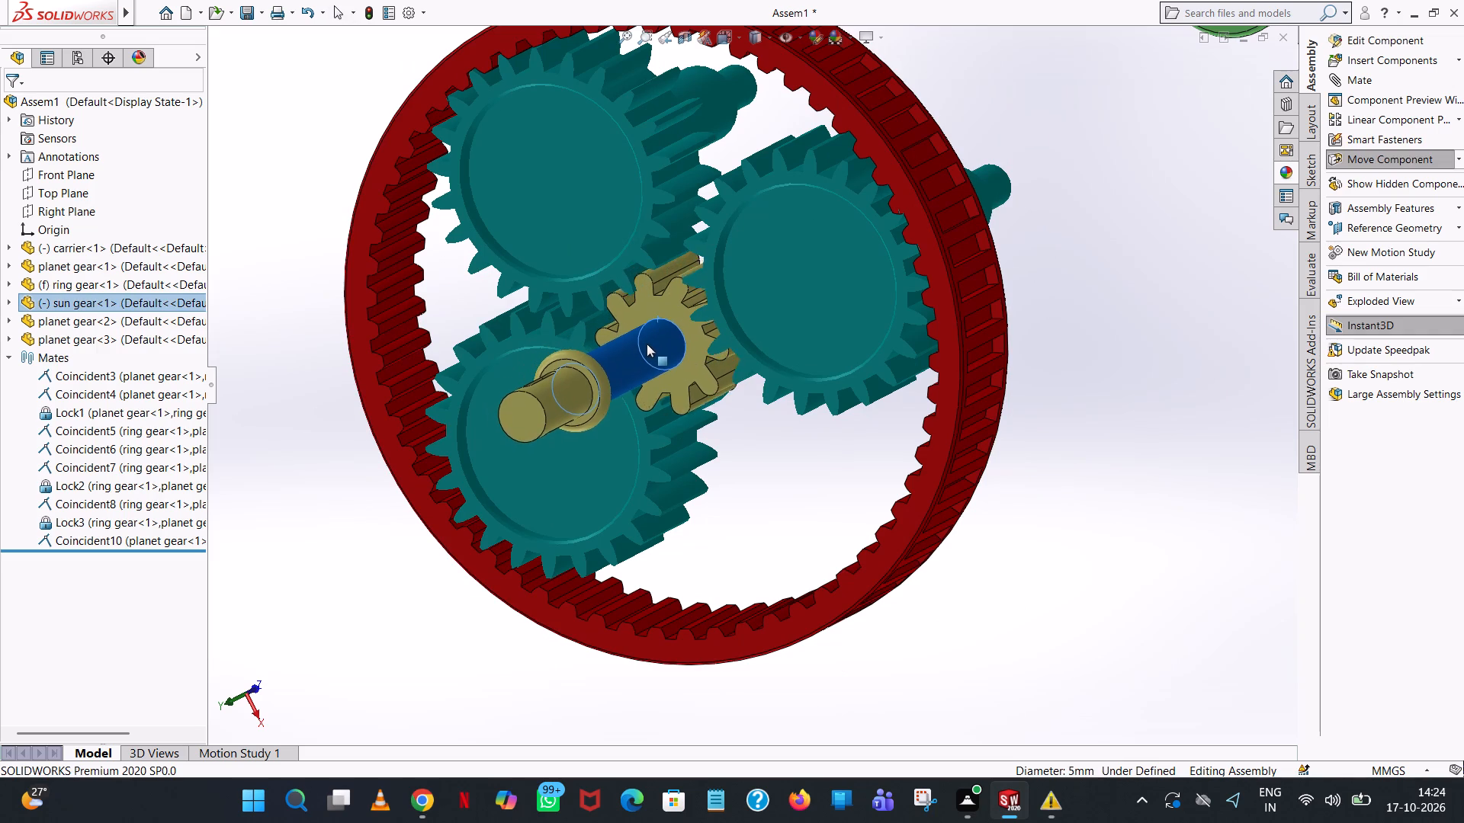
{"action": "left_click_drag", "start_coordinate": [647, 344], "coordinate": [631, 347]}
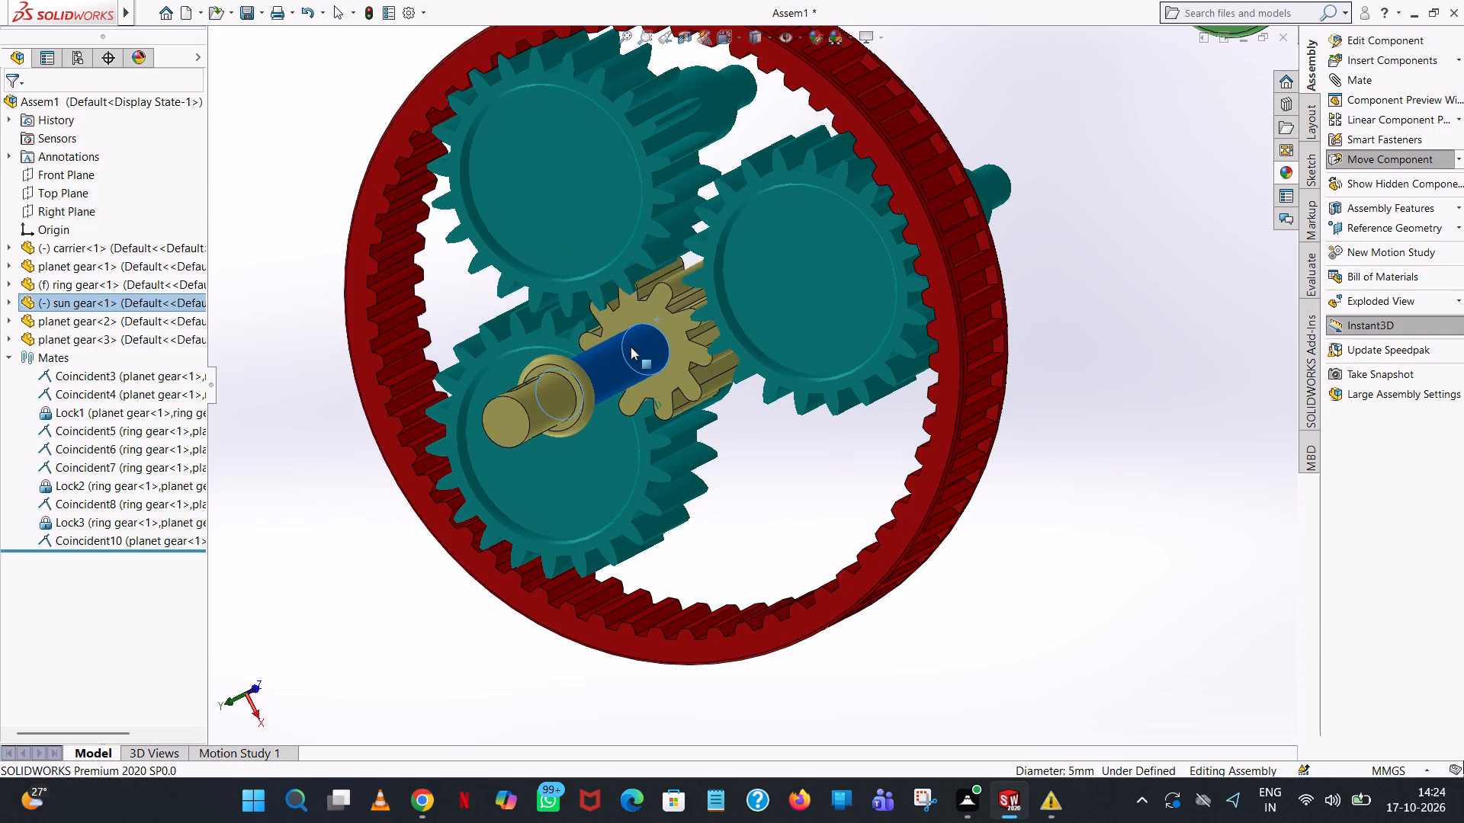
{"action": "left_click_drag", "start_coordinate": [631, 347], "coordinate": [646, 349]}
Move the sun gear to the centre of the ring gear, in the space between the three planet gears.
{"action": "middle_click_drag", "start_coordinate": [730, 475], "coordinate": [693, 498]}
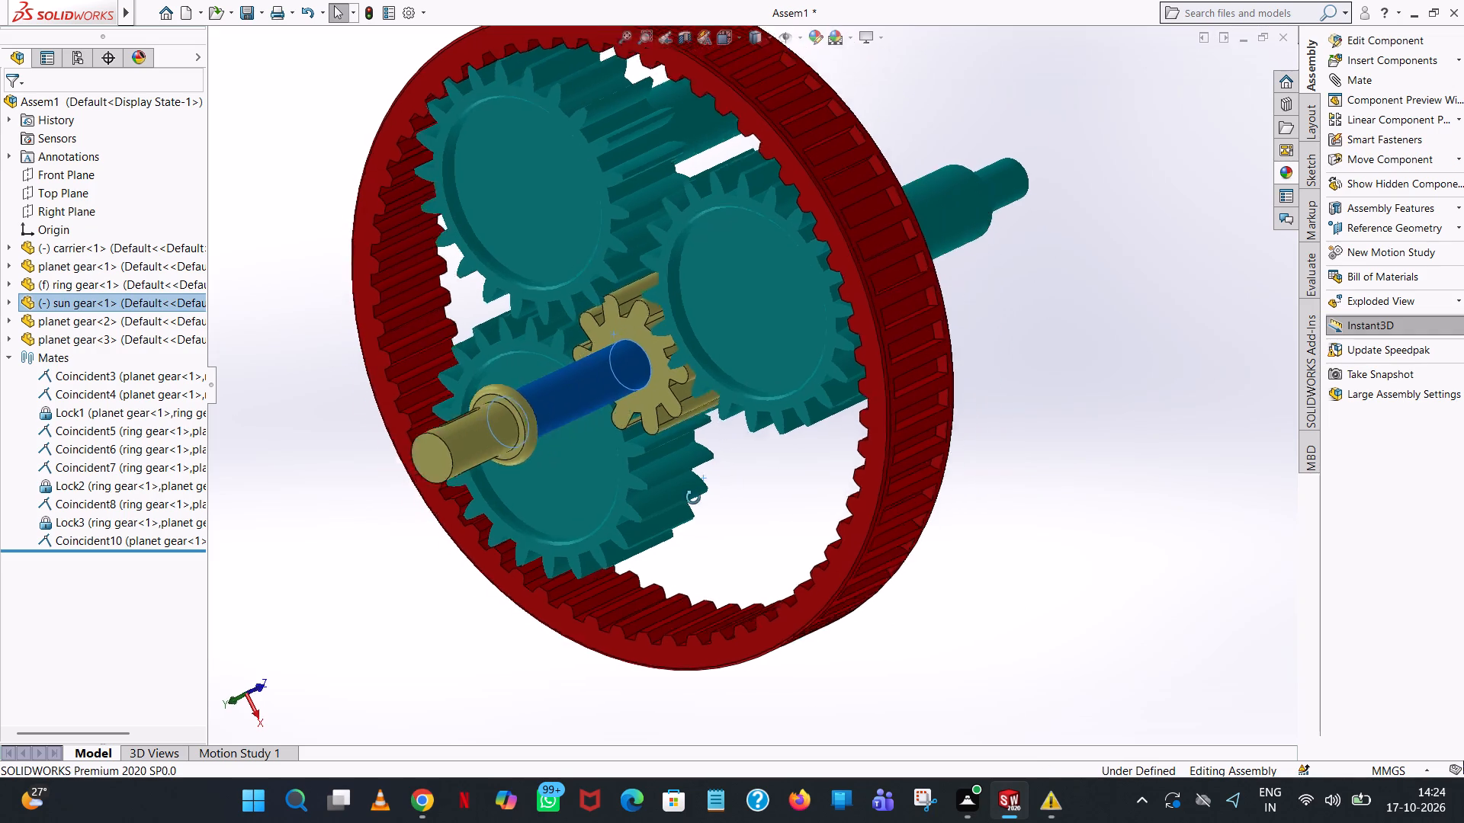
{"action": "middle_click_drag", "start_coordinate": [693, 498], "coordinate": [622, 626]}
{"action": "left_click_drag", "start_coordinate": [460, 463], "coordinate": [459, 463]}
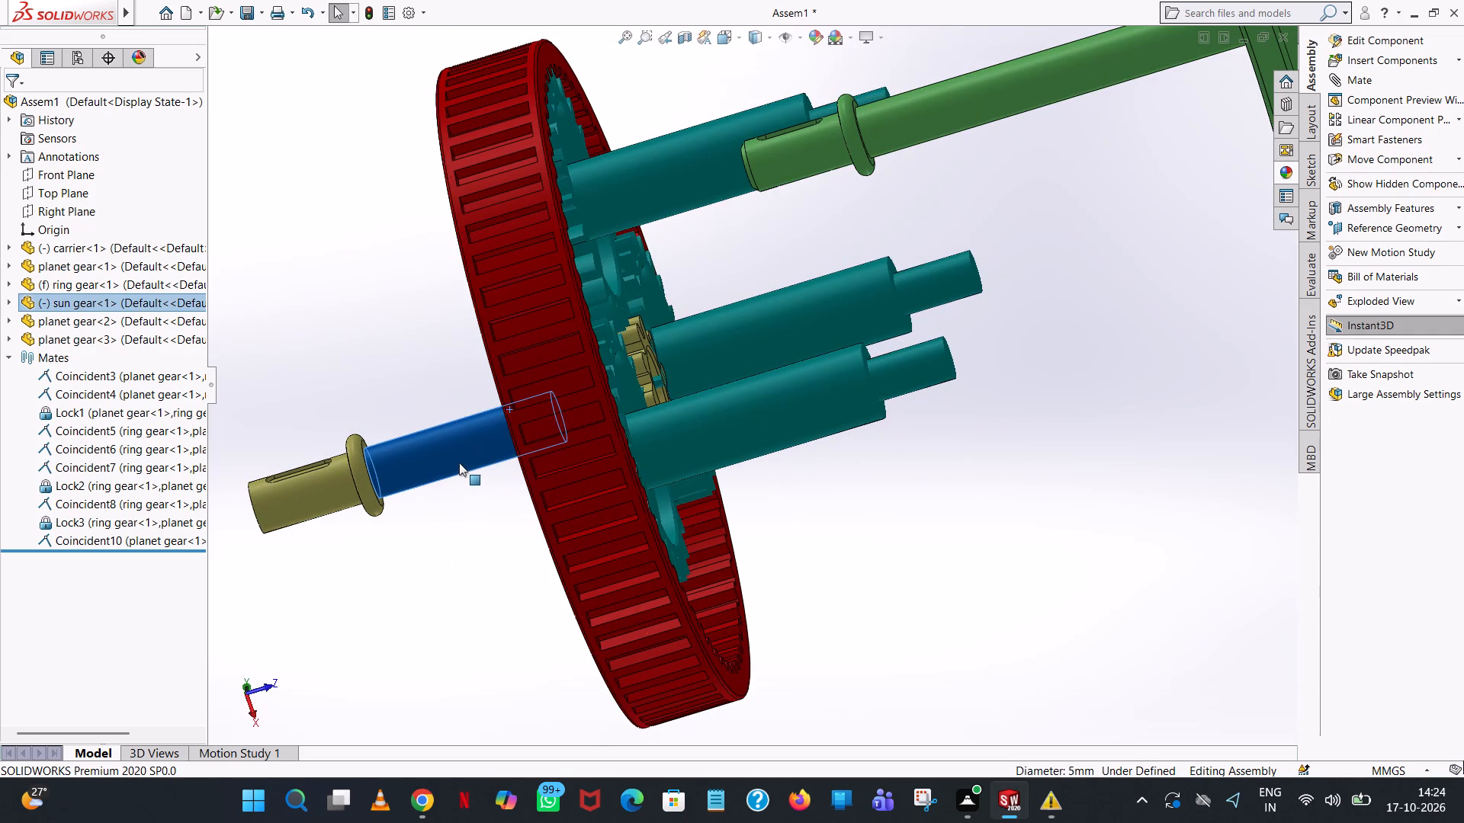
{"action": "left_click_drag", "start_coordinate": [459, 463], "coordinate": [436, 449]}
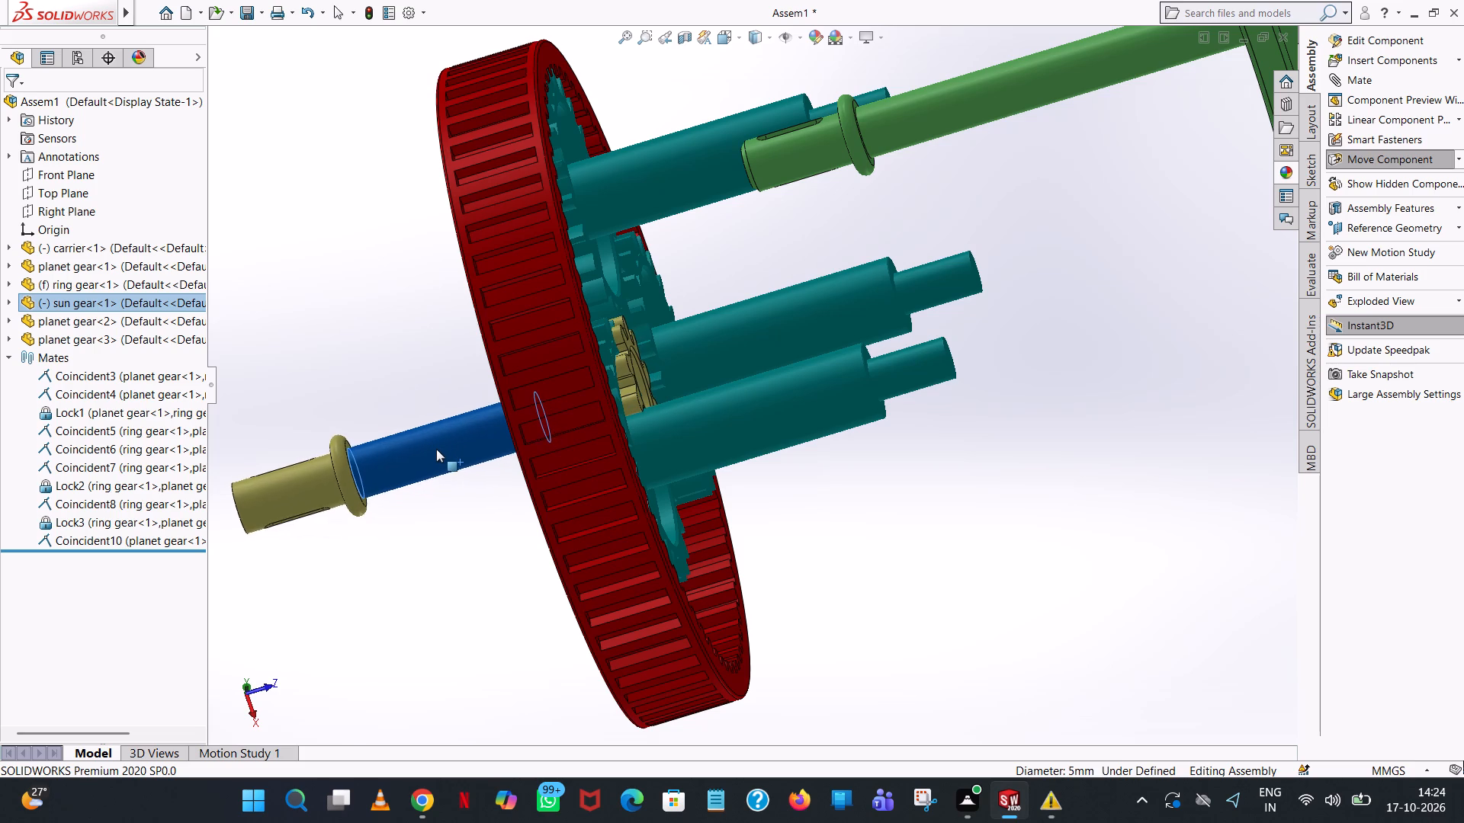
{"action": "left_click_drag", "start_coordinate": [436, 449], "coordinate": [438, 429]}
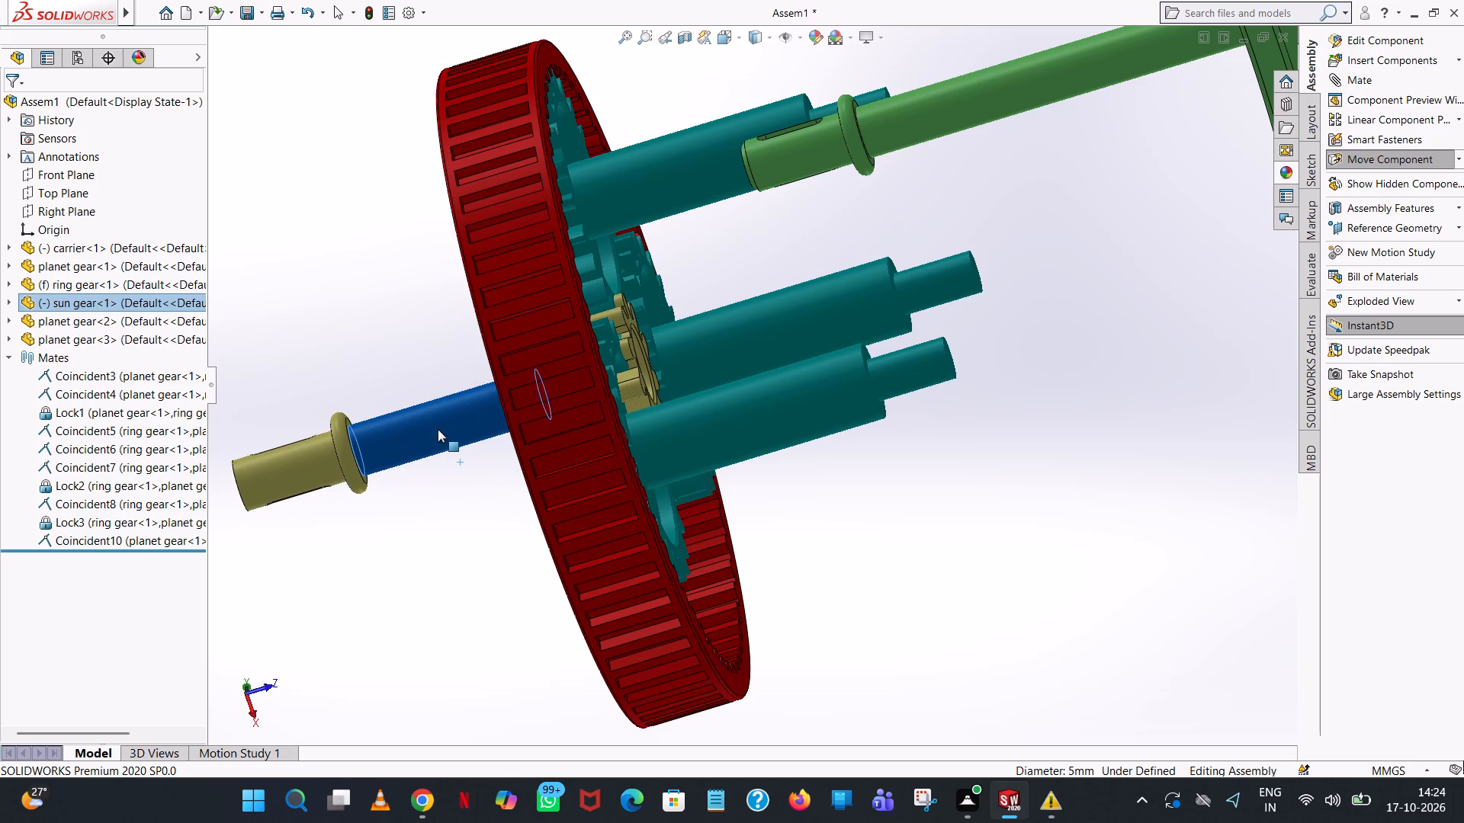
{"action": "left_click_drag", "start_coordinate": [438, 429], "coordinate": [435, 430]}
{"action": "middle_click_drag", "start_coordinate": [452, 502], "coordinate": [596, 453]}
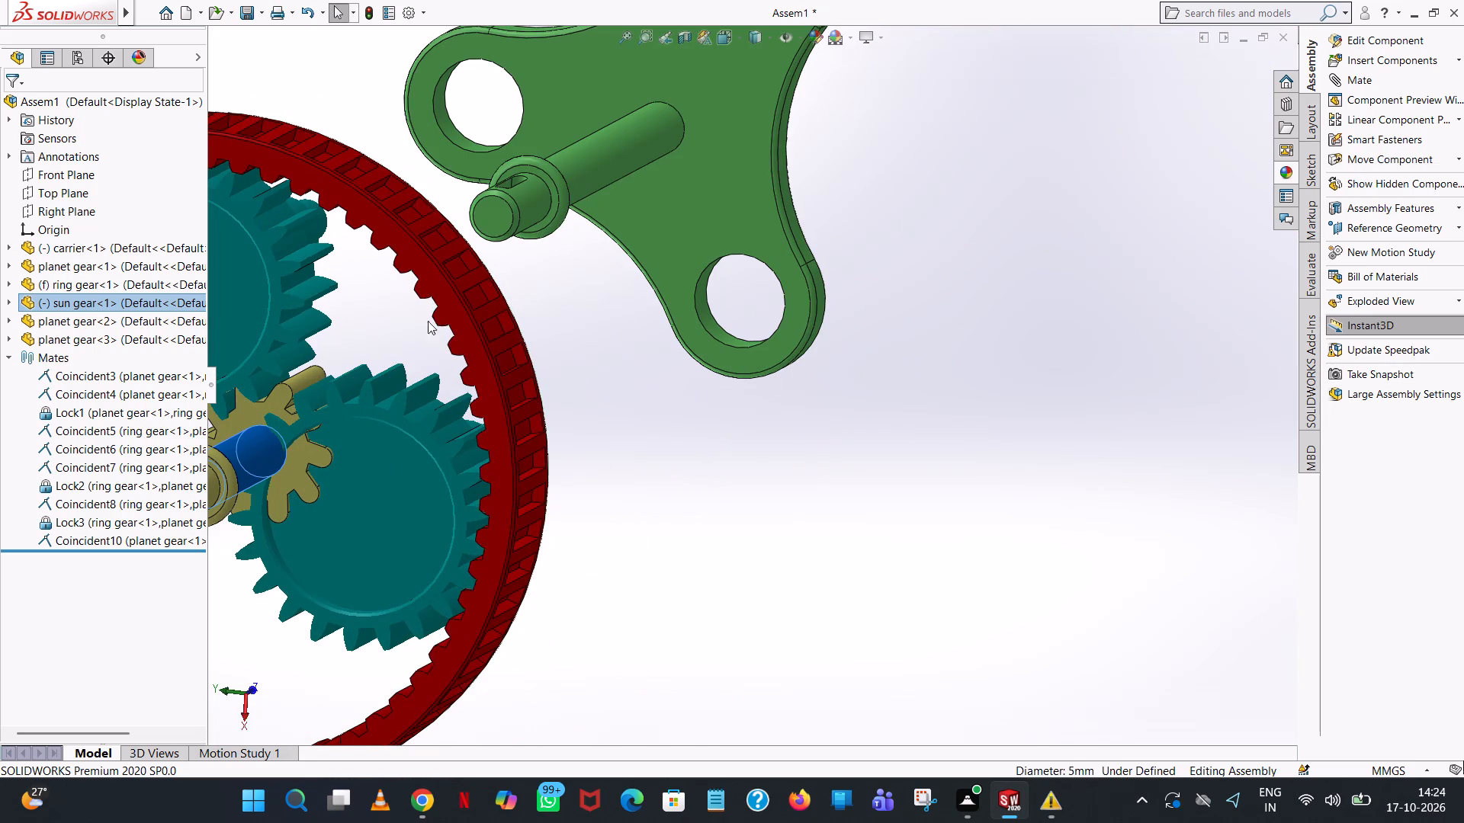
{"action": "left_click", "coordinate": [384, 318]}
{"action": "scroll", "coordinate": [383, 319], "scroll_direction": "up", "scroll_amount": 2}
{"action": "middle_click_drag", "start_coordinate": [383, 320], "coordinate": [436, 314]}
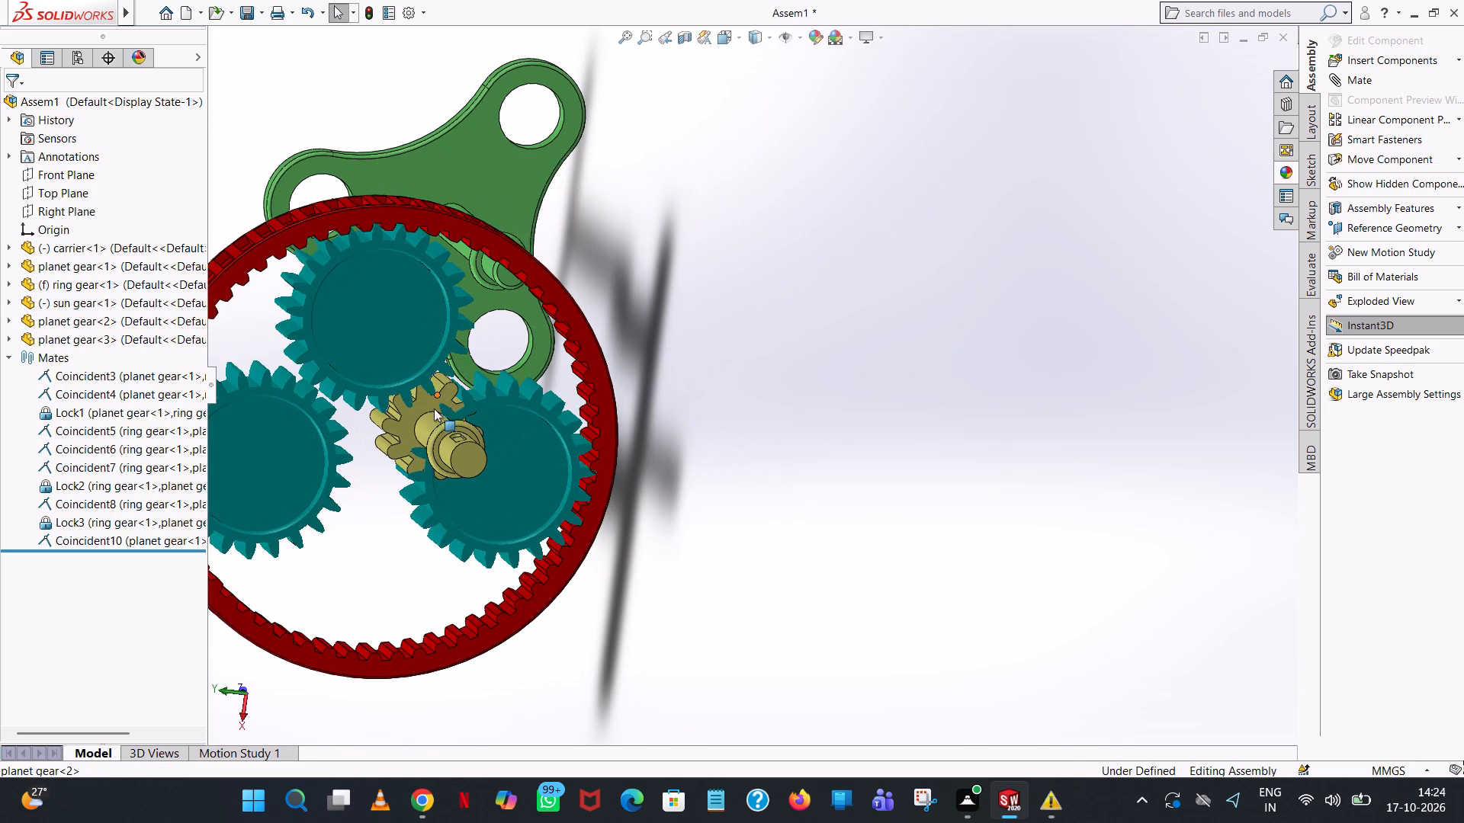
{"action": "left_click_drag", "start_coordinate": [428, 429], "coordinate": [368, 457]}
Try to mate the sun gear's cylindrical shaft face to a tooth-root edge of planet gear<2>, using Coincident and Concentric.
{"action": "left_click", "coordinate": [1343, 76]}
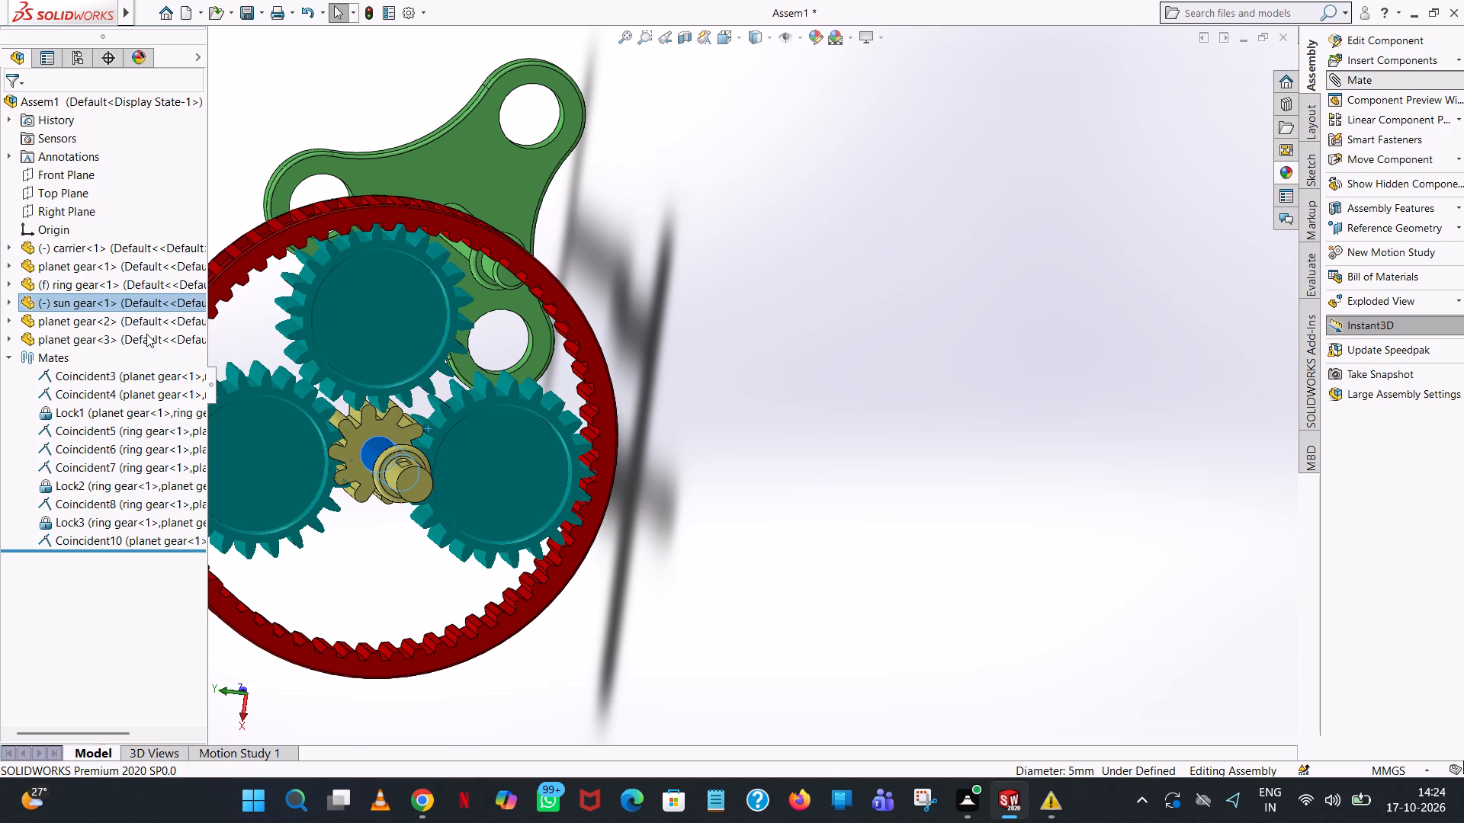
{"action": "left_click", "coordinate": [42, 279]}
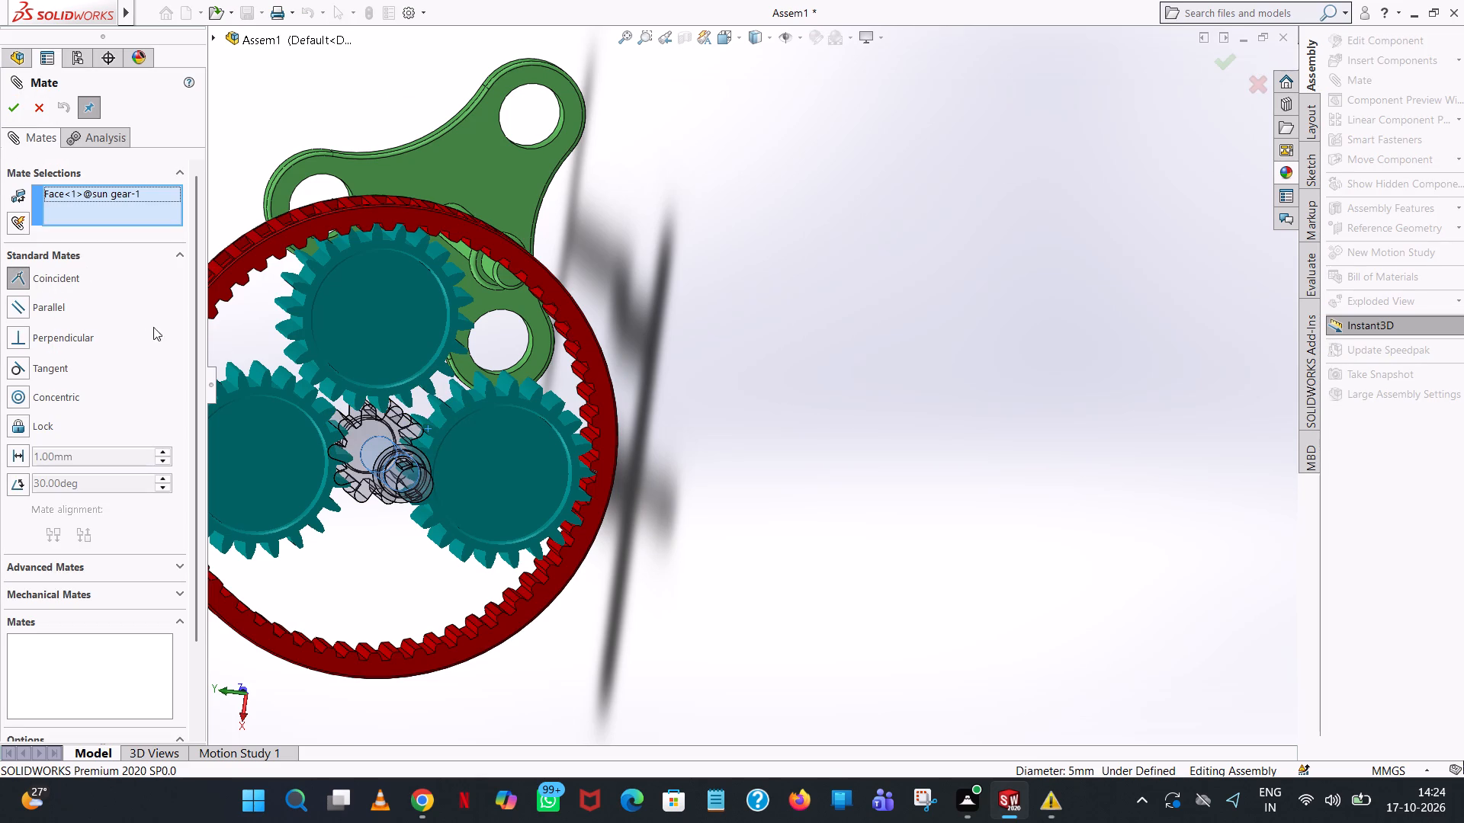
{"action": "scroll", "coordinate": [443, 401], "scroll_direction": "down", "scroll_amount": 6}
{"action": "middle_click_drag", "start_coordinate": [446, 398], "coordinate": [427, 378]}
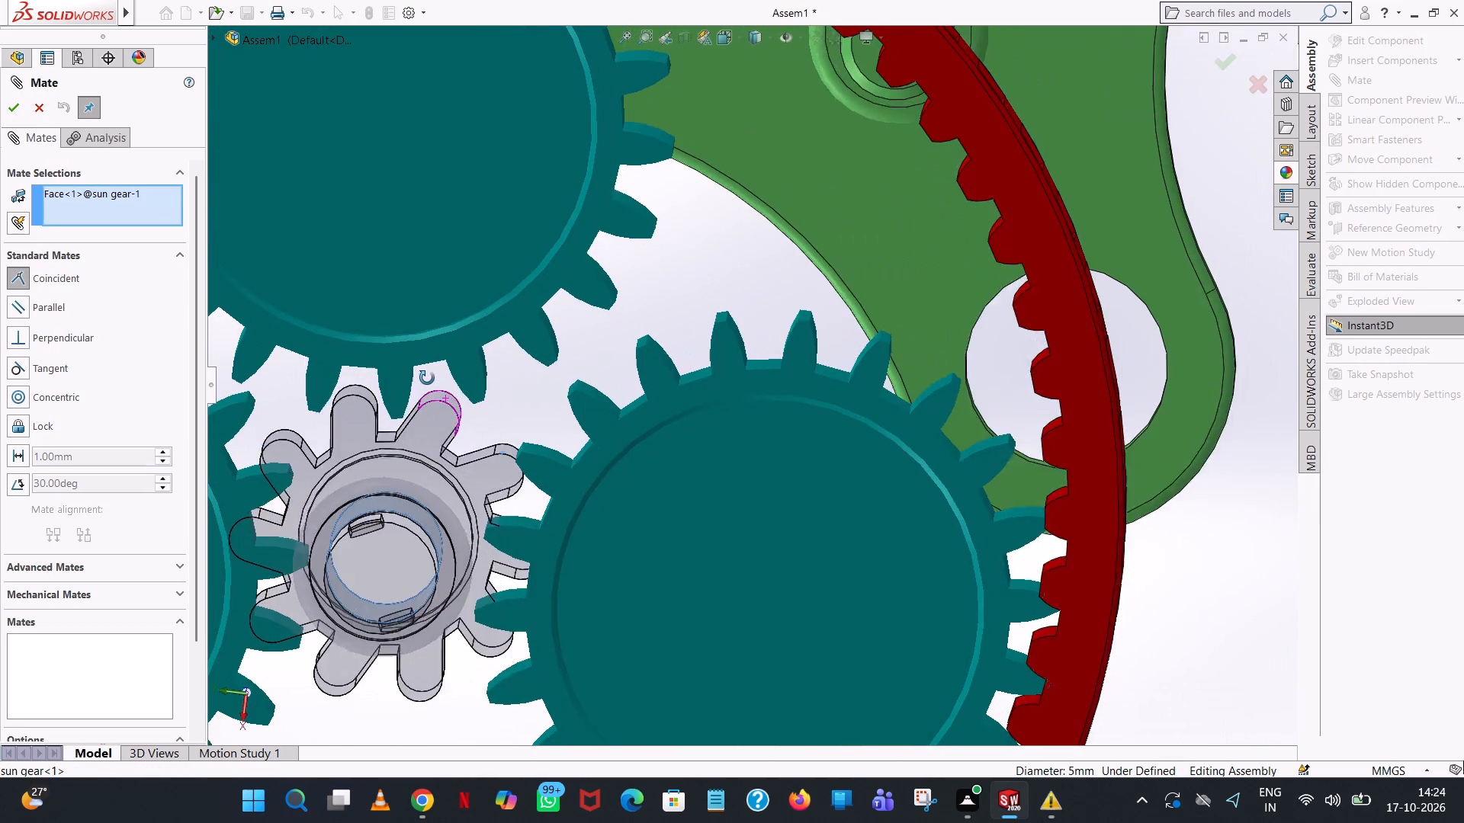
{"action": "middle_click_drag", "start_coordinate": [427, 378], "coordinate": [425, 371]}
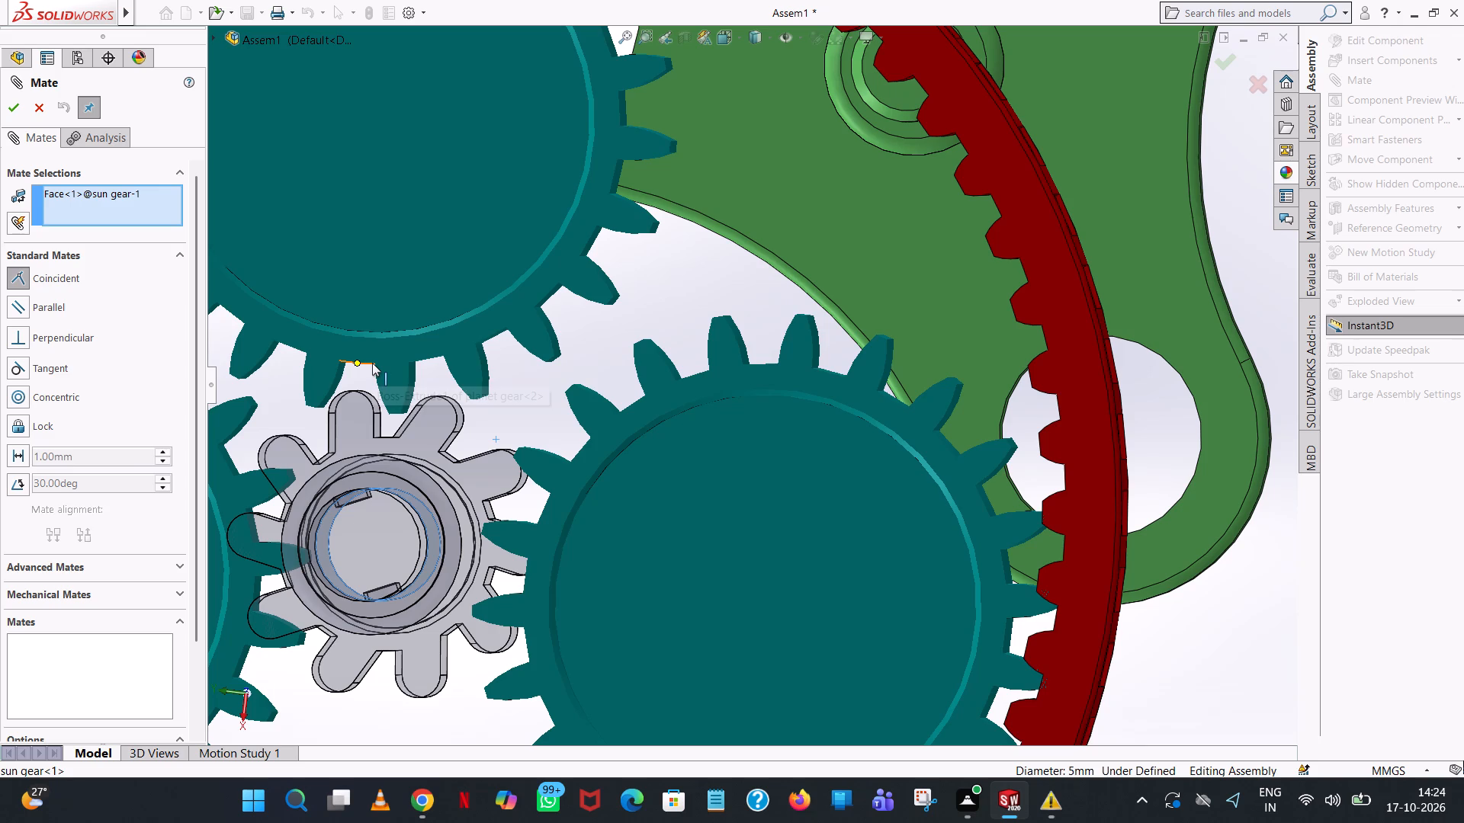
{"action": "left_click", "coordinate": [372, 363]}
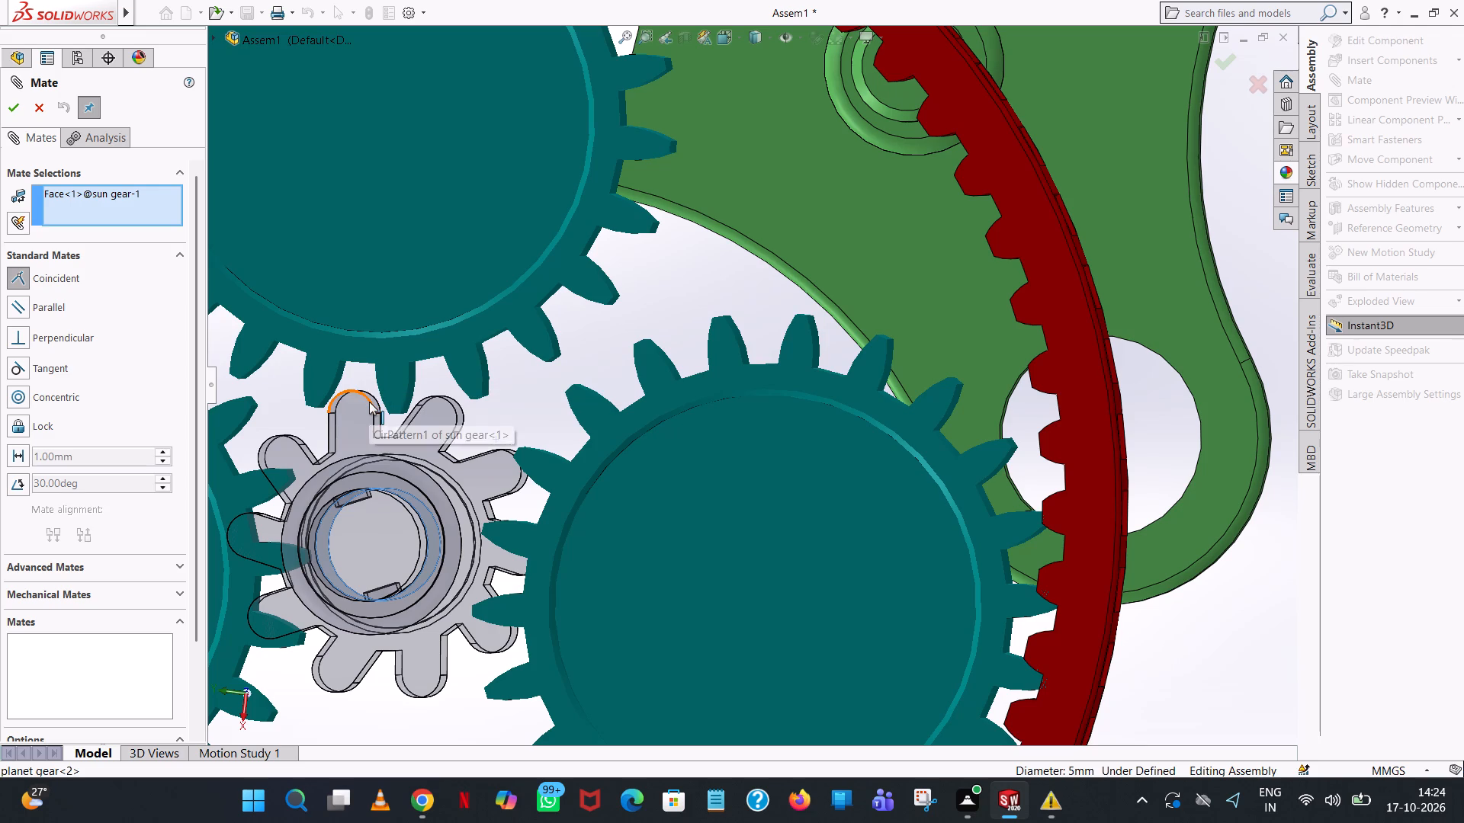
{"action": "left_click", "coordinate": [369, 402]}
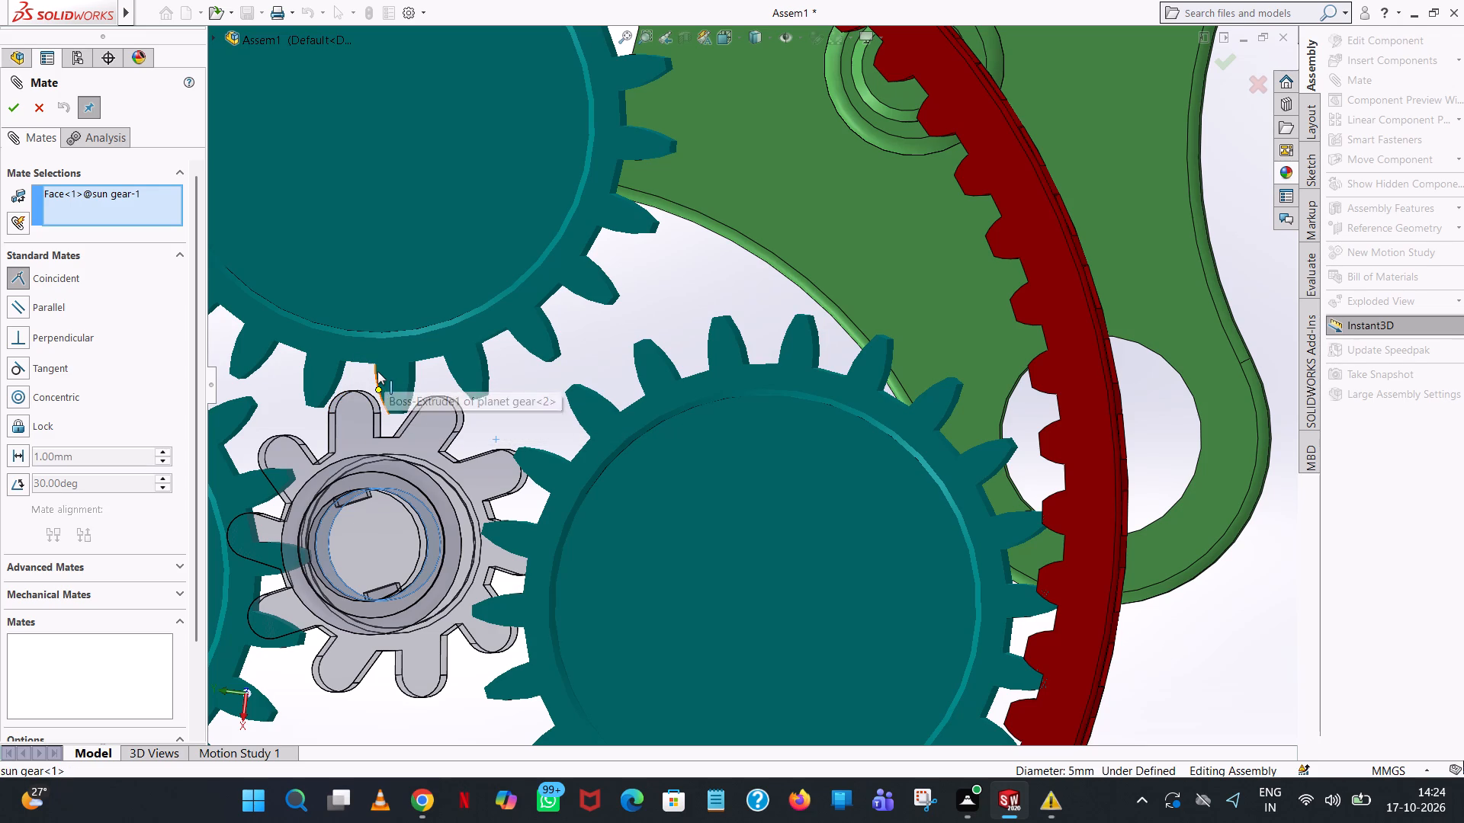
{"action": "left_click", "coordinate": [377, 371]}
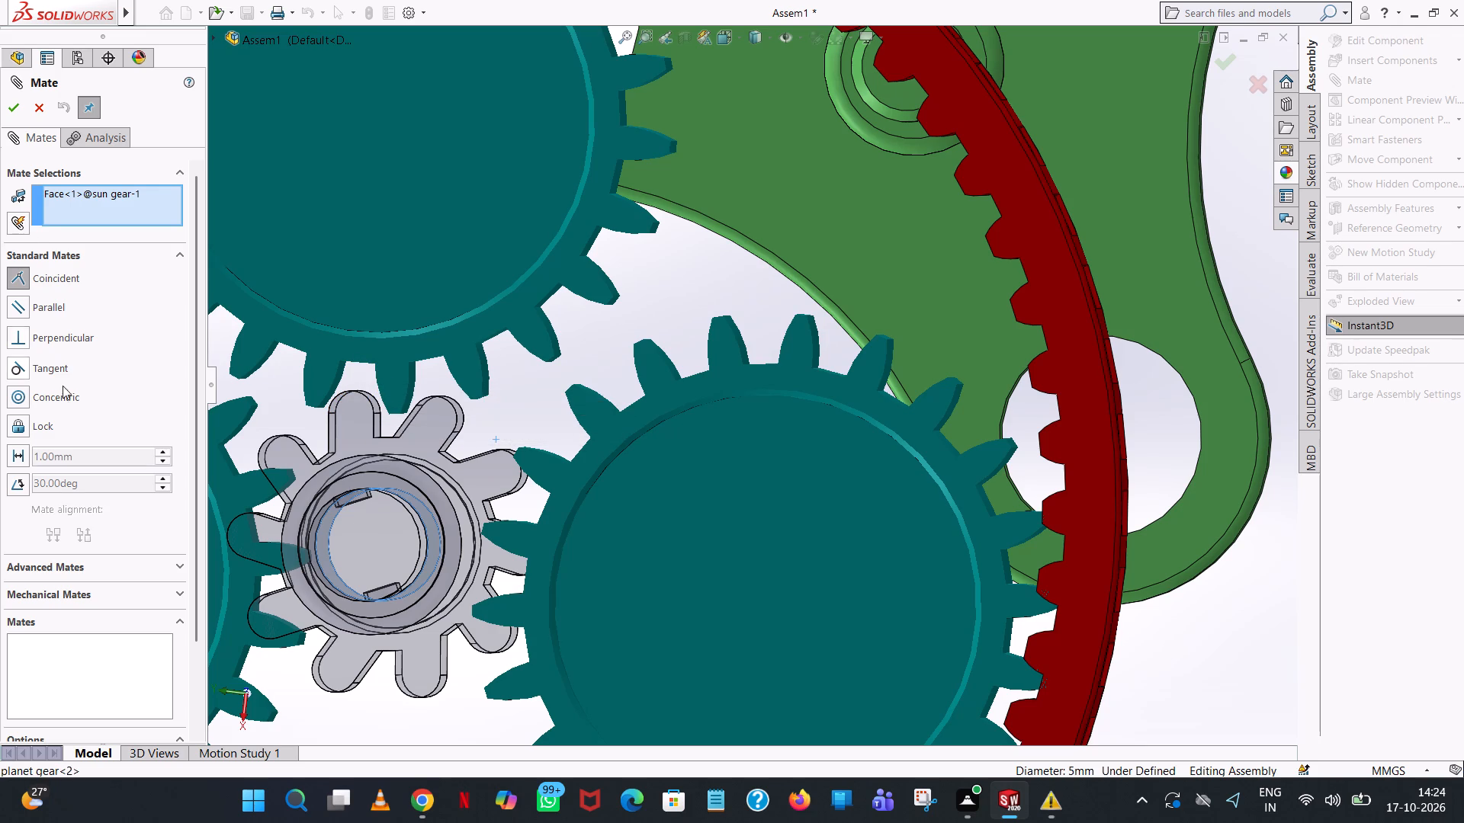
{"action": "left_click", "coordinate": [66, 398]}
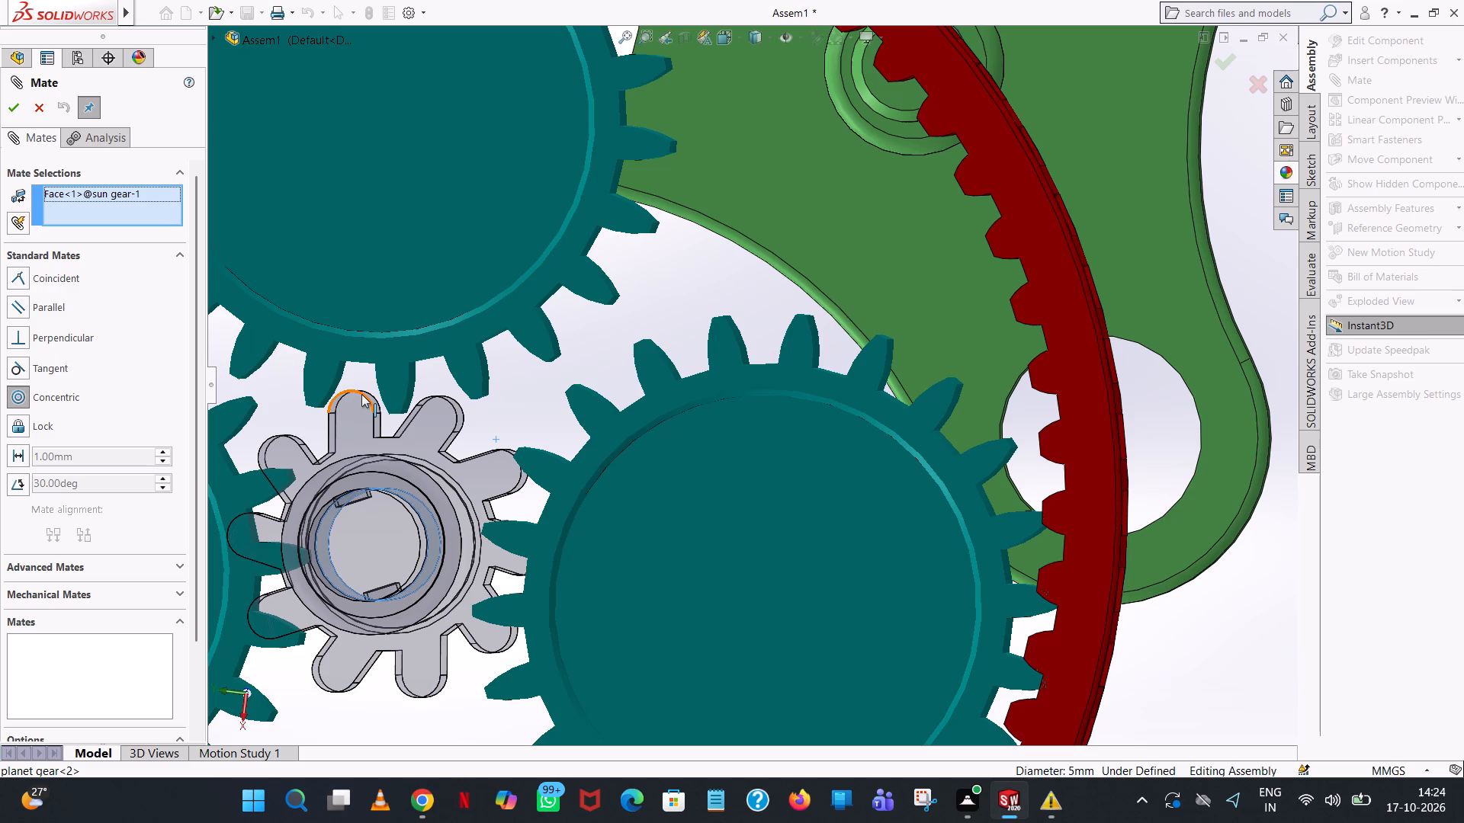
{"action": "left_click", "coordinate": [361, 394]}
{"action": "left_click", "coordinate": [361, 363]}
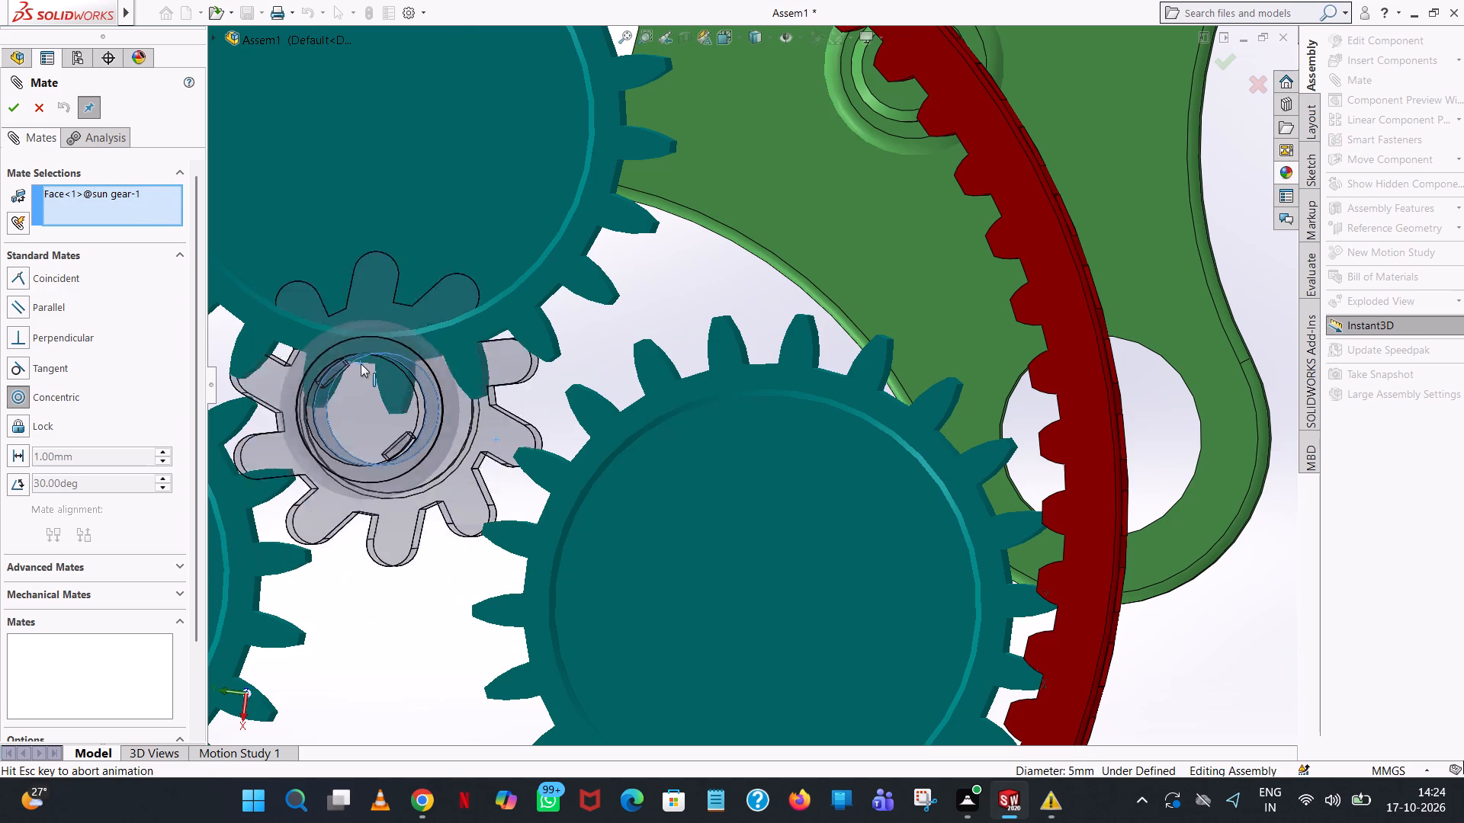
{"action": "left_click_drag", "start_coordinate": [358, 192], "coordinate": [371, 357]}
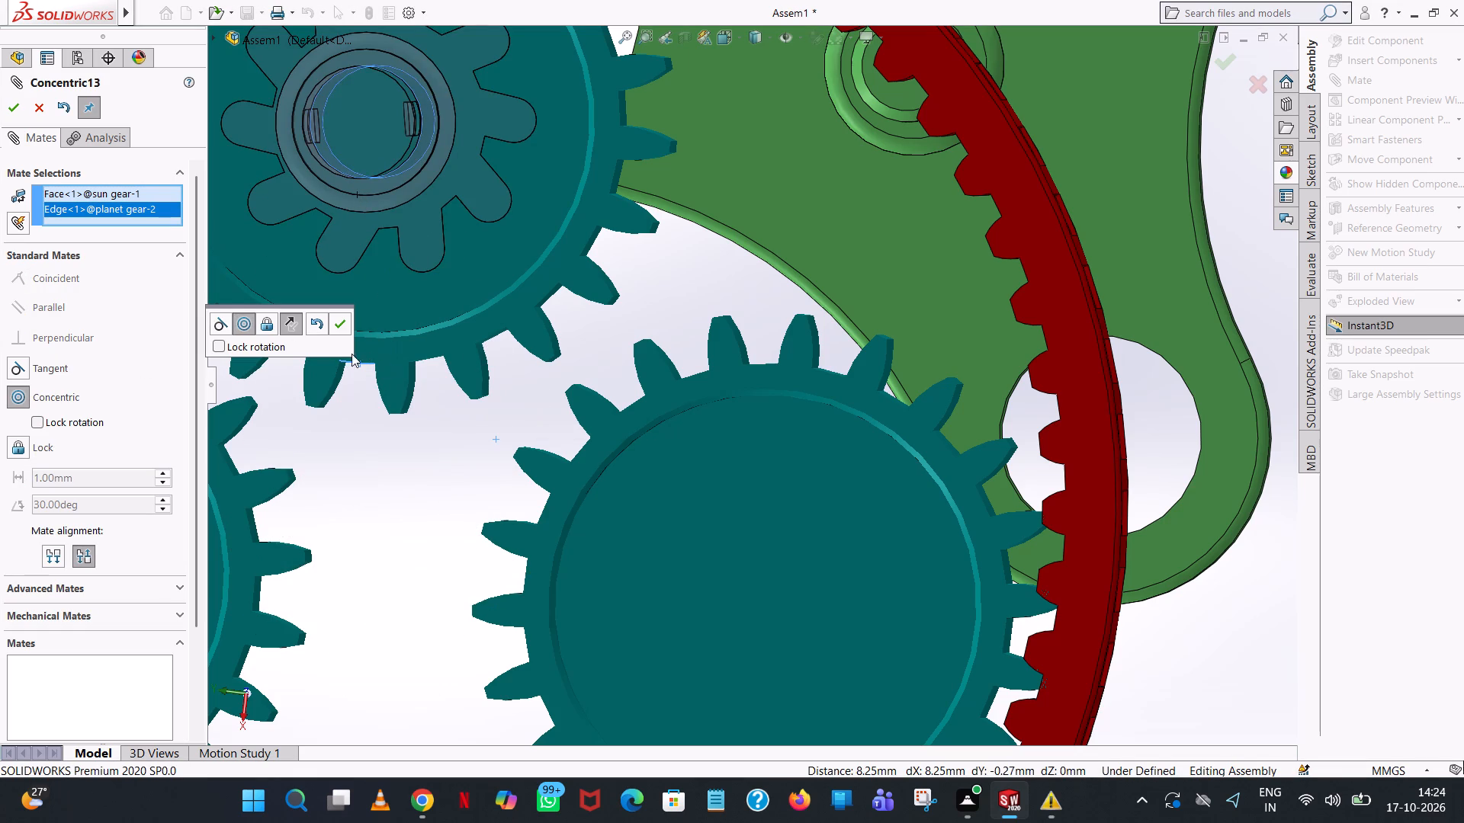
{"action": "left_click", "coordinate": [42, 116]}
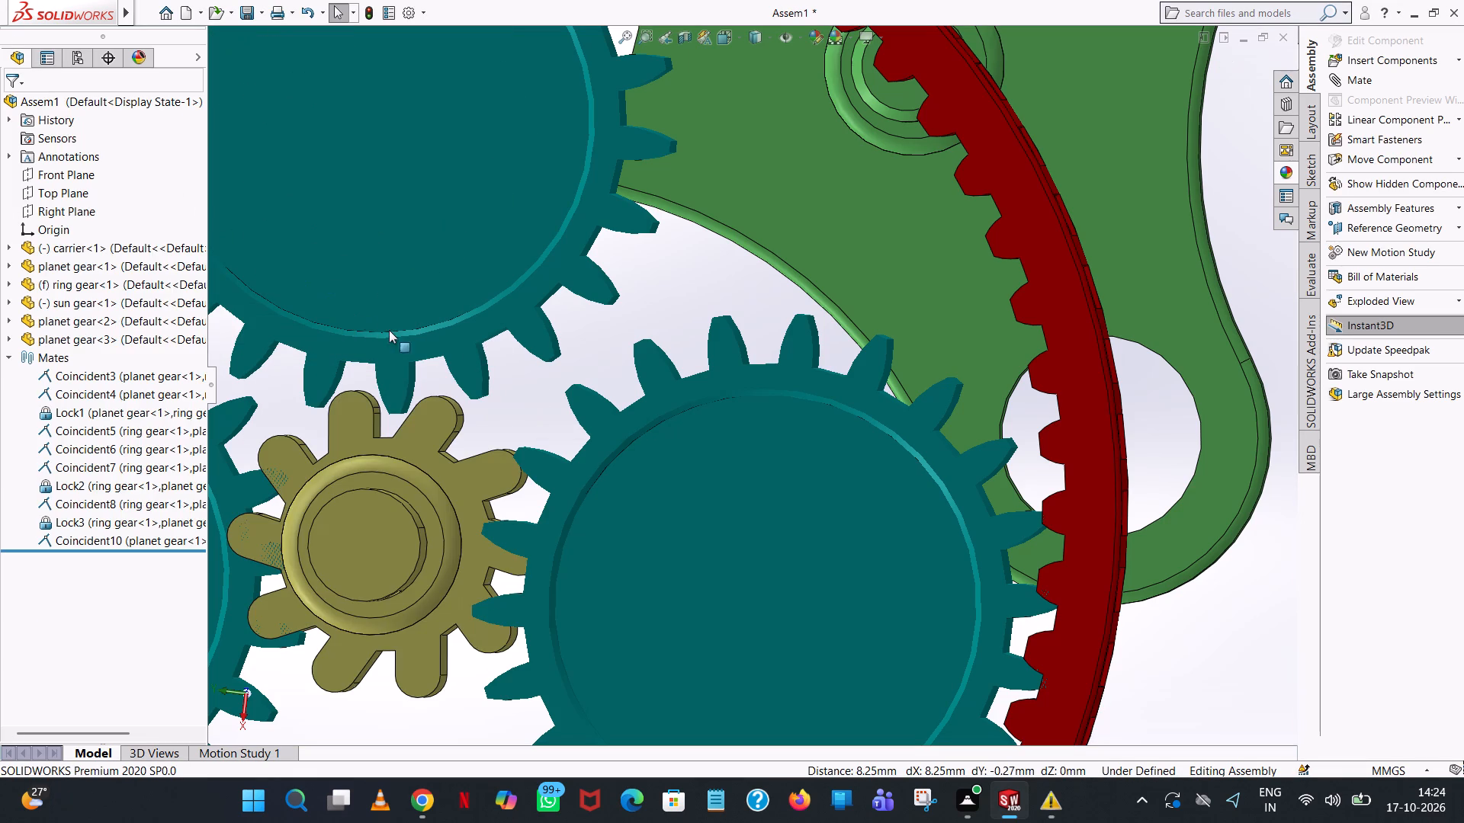
Shift the sun gear slightly toward planet gear<2> so it sits centrally and its teeth reach the planet gears' teeth.
{"action": "left_click_drag", "start_coordinate": [414, 426], "coordinate": [414, 390]}
{"action": "scroll", "coordinate": [440, 412], "scroll_direction": "up", "scroll_amount": 7}
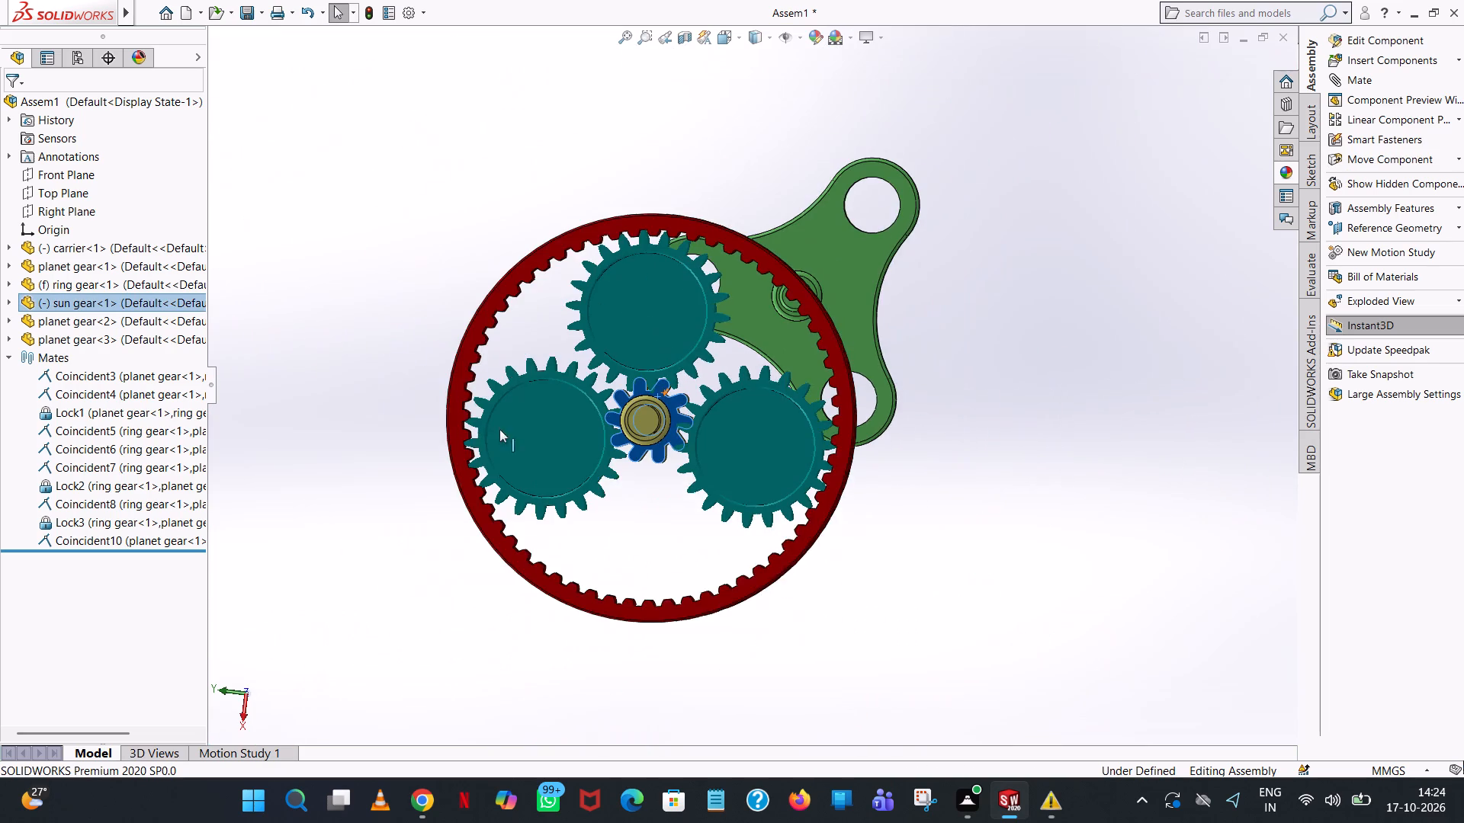
{"action": "middle_click_drag", "start_coordinate": [594, 462], "coordinate": [535, 508]}
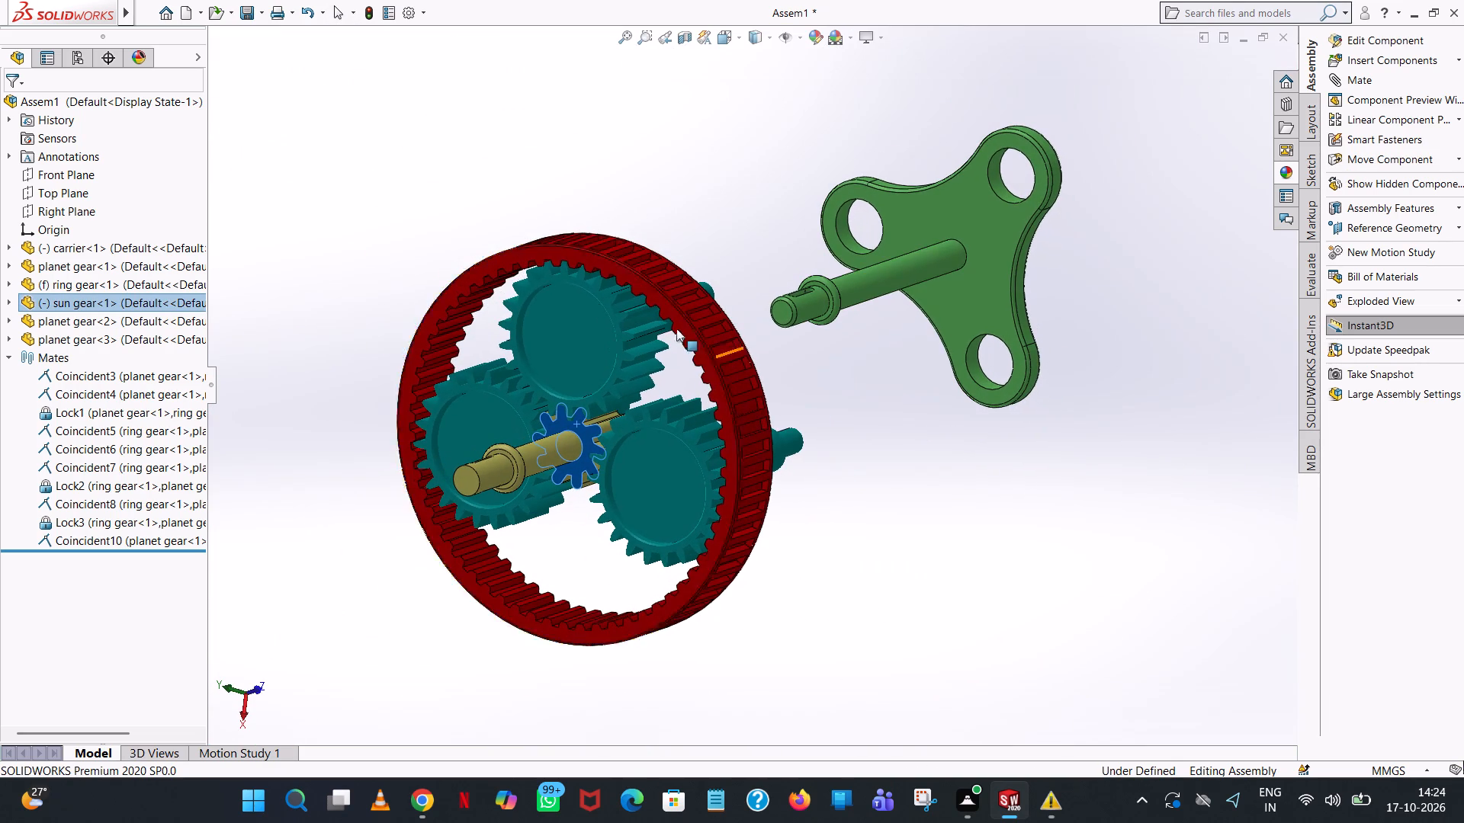
{"action": "middle_click_drag", "start_coordinate": [507, 169], "coordinate": [422, 191]}
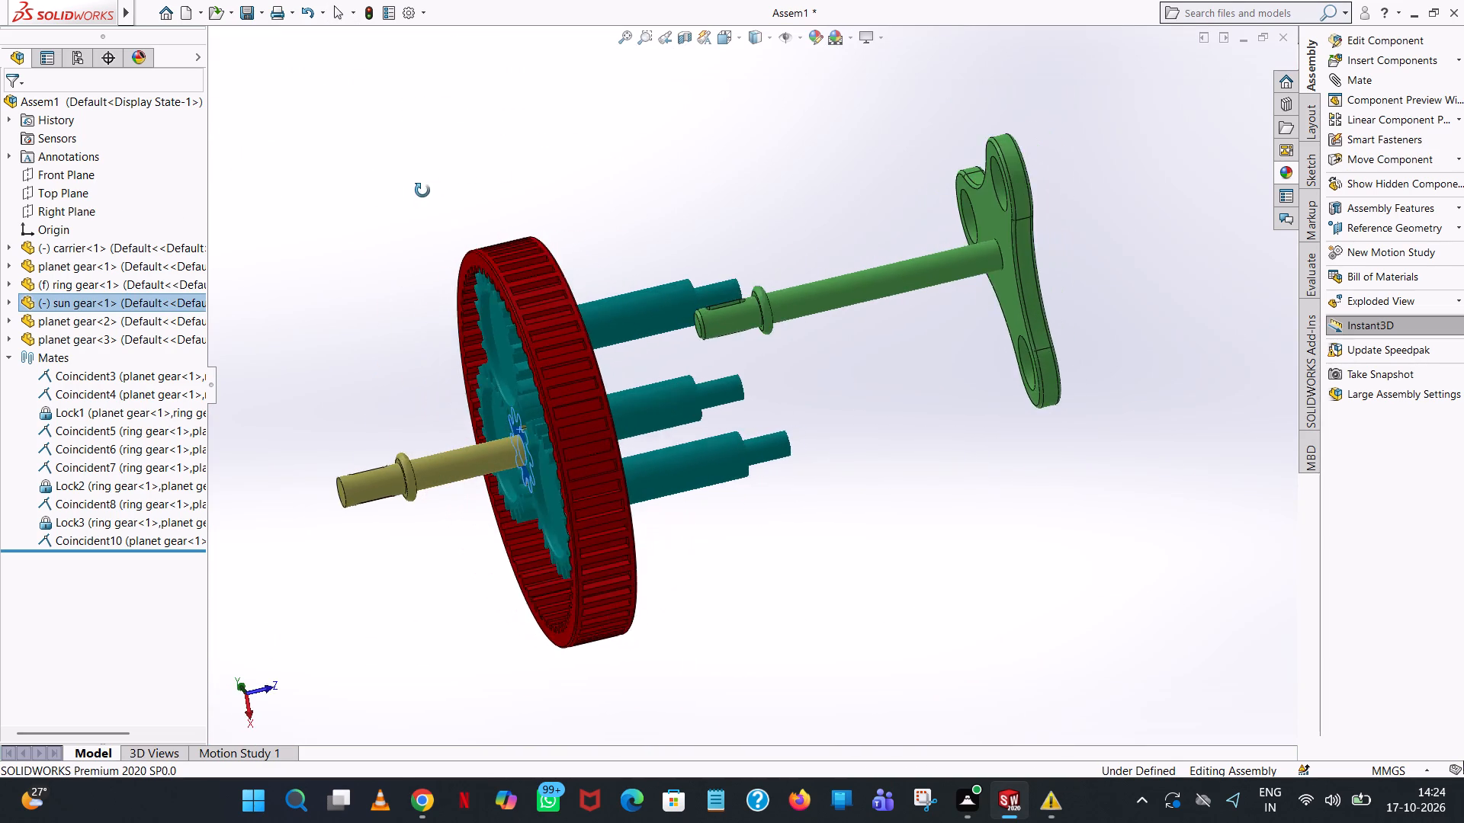
Add a Lock mate between the sun gear and planet gear<3>.
{"action": "middle_click_drag", "start_coordinate": [422, 191], "coordinate": [509, 238]}
{"action": "scroll", "coordinate": [509, 238], "scroll_direction": "up", "scroll_amount": 1}
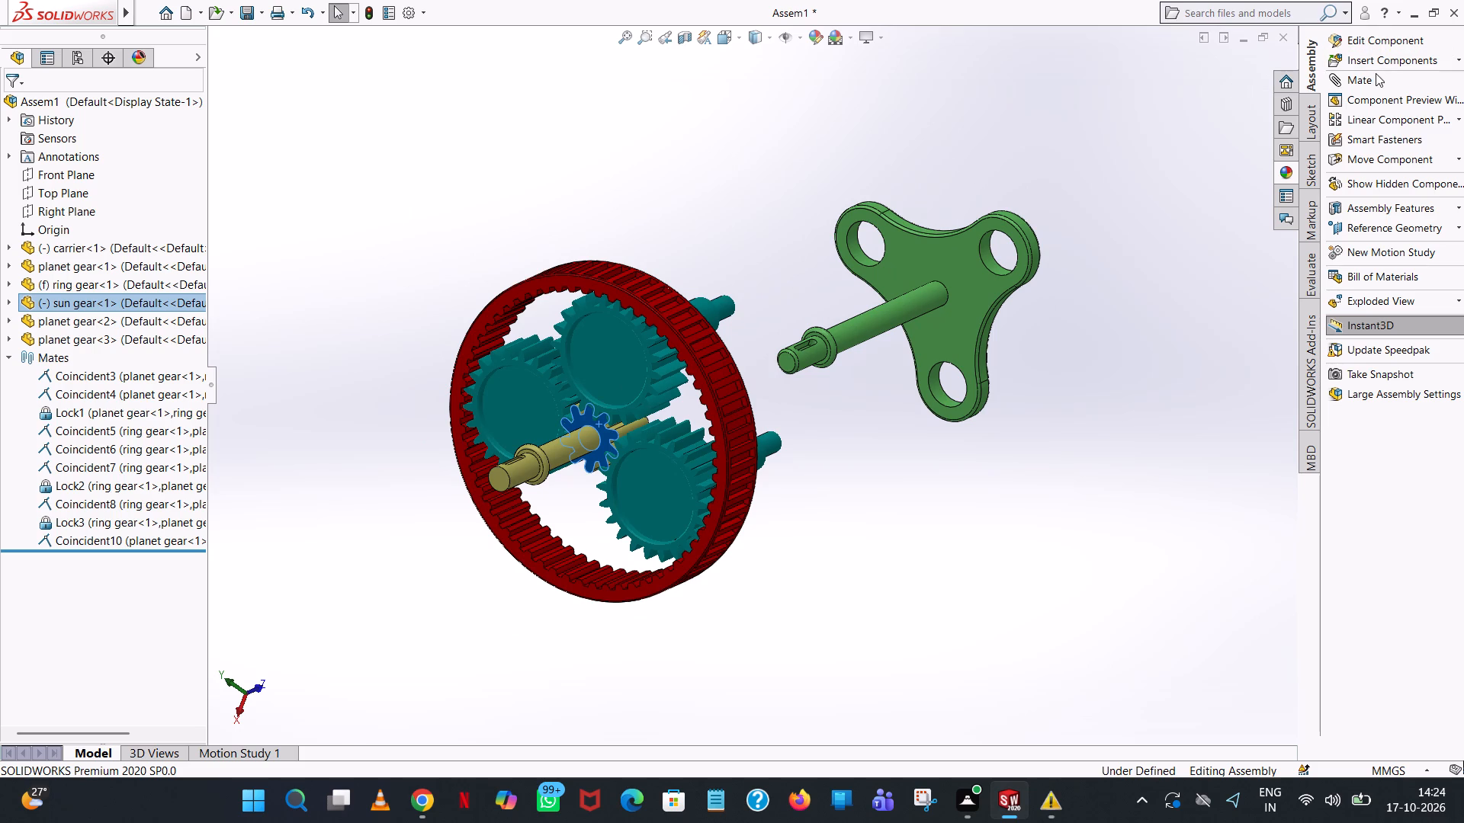
{"action": "left_click", "coordinate": [1375, 74]}
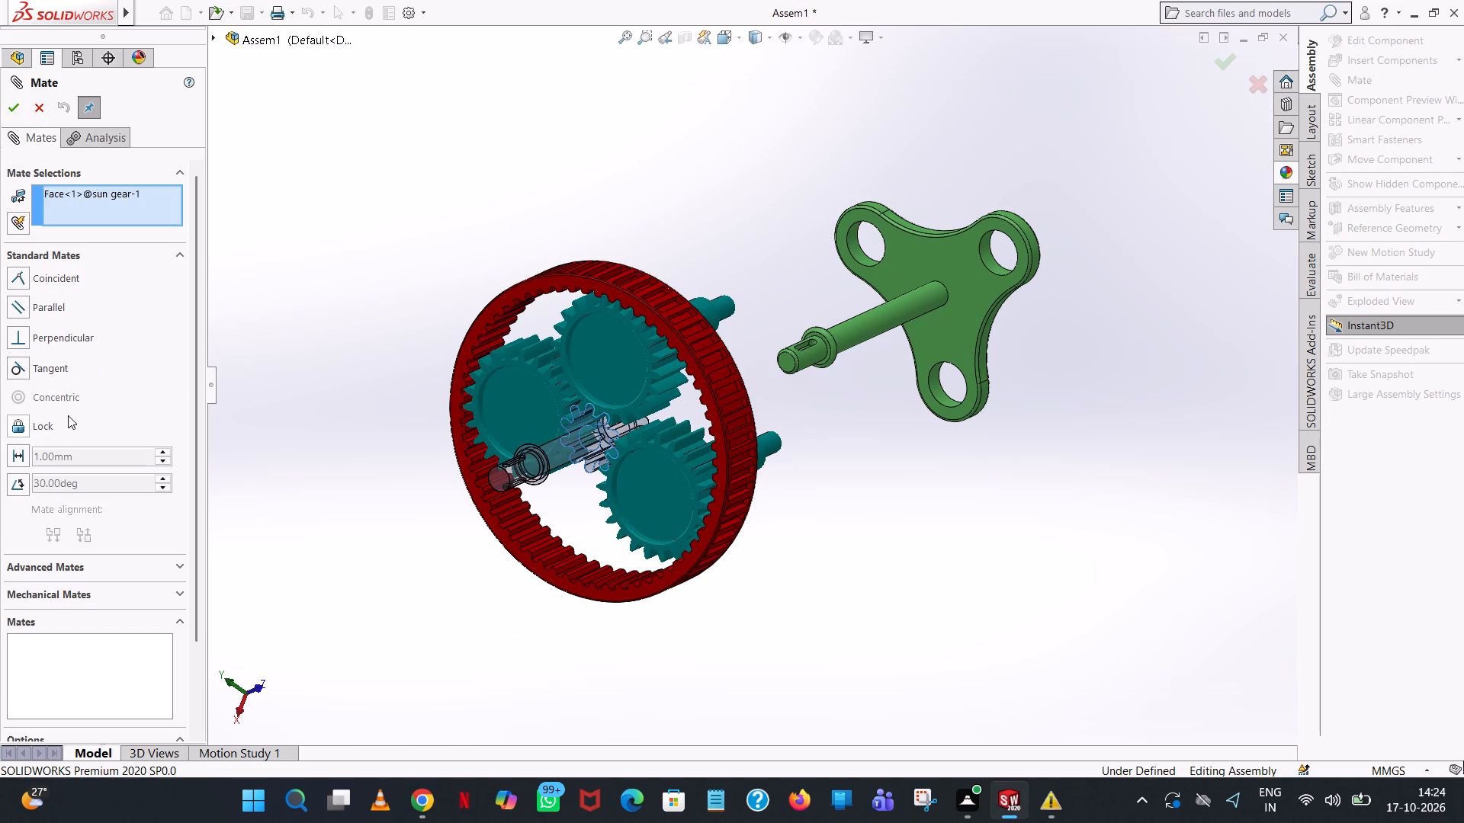
{"action": "left_click", "coordinate": [37, 427]}
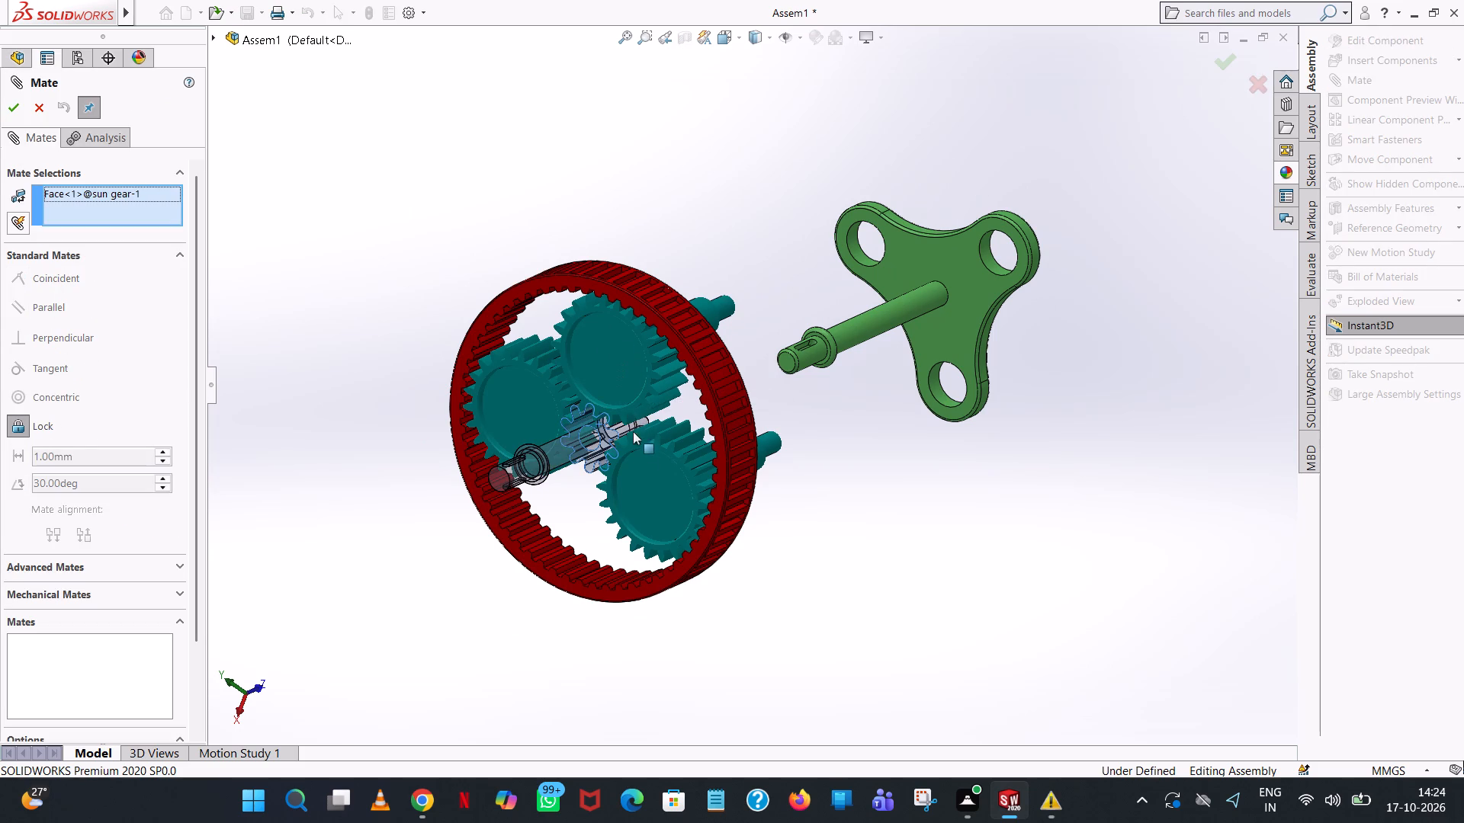
{"action": "middle_click_drag", "start_coordinate": [673, 449], "coordinate": [718, 422]}
{"action": "scroll", "coordinate": [658, 428], "scroll_direction": "down", "scroll_amount": 4}
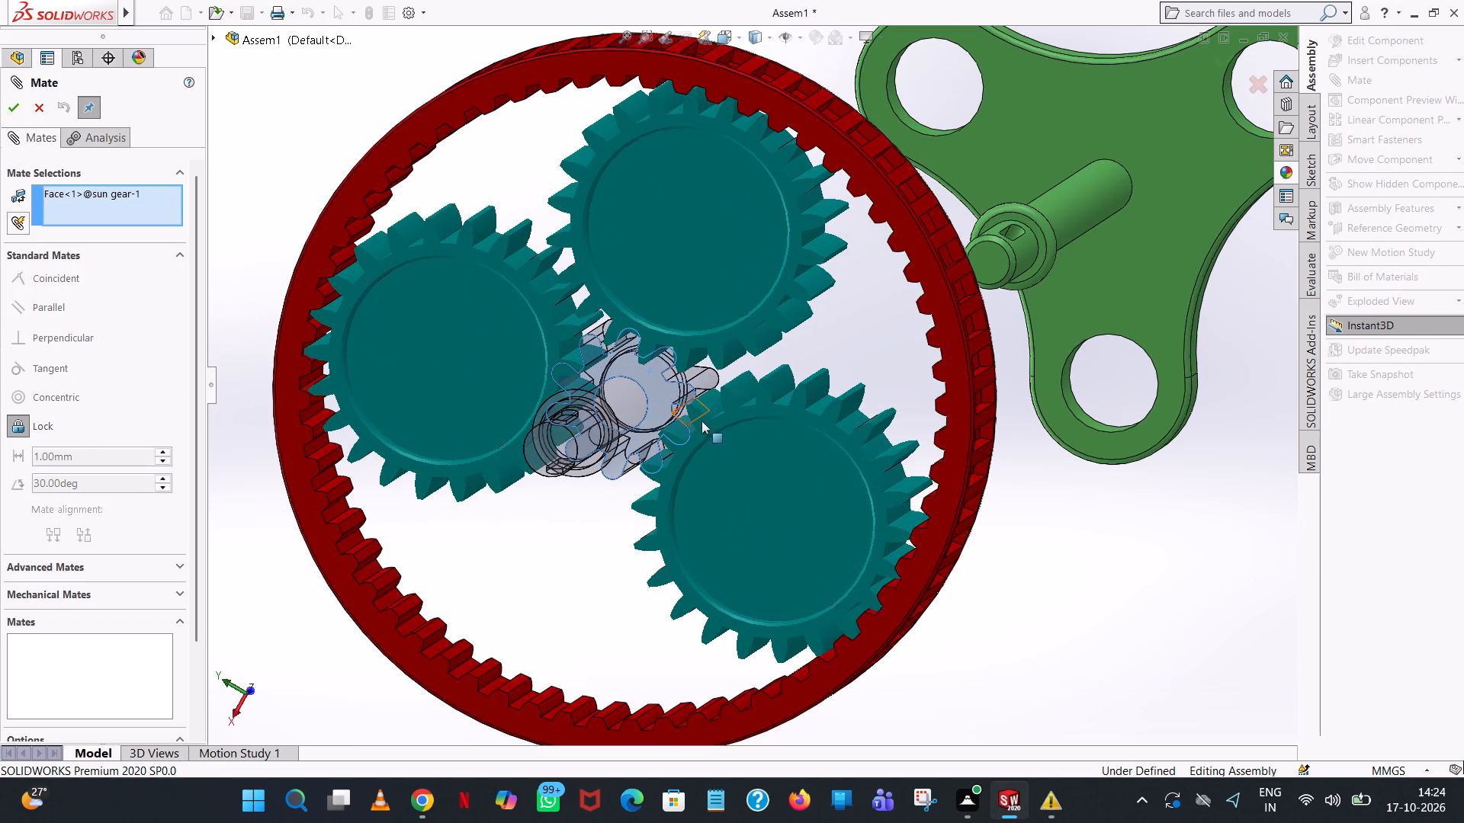
{"action": "left_click", "coordinate": [758, 408]}
{"action": "left_click", "coordinate": [721, 344]}
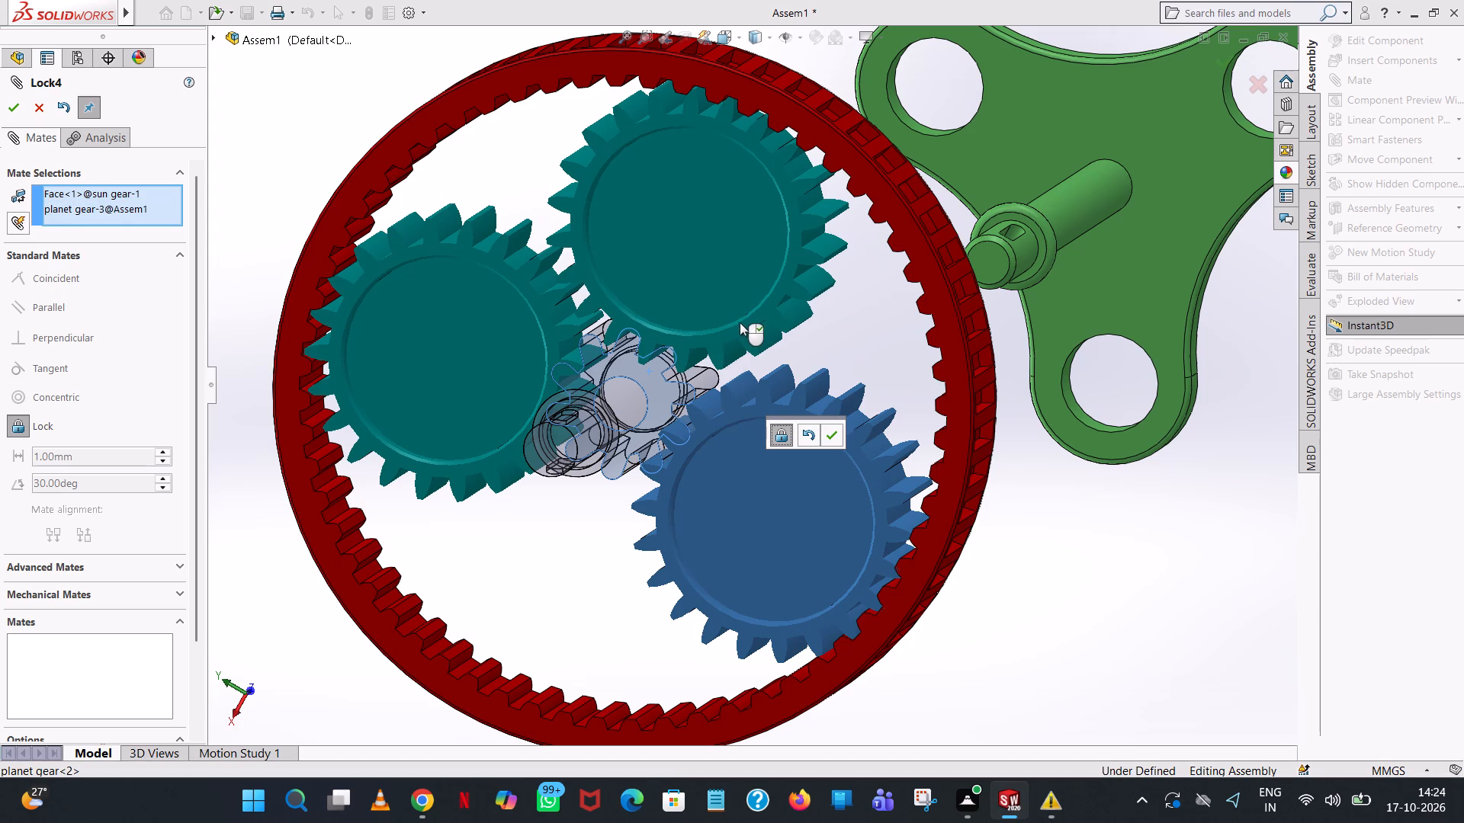
{"action": "left_click", "coordinate": [740, 322]}
{"action": "left_click", "coordinate": [833, 435]}
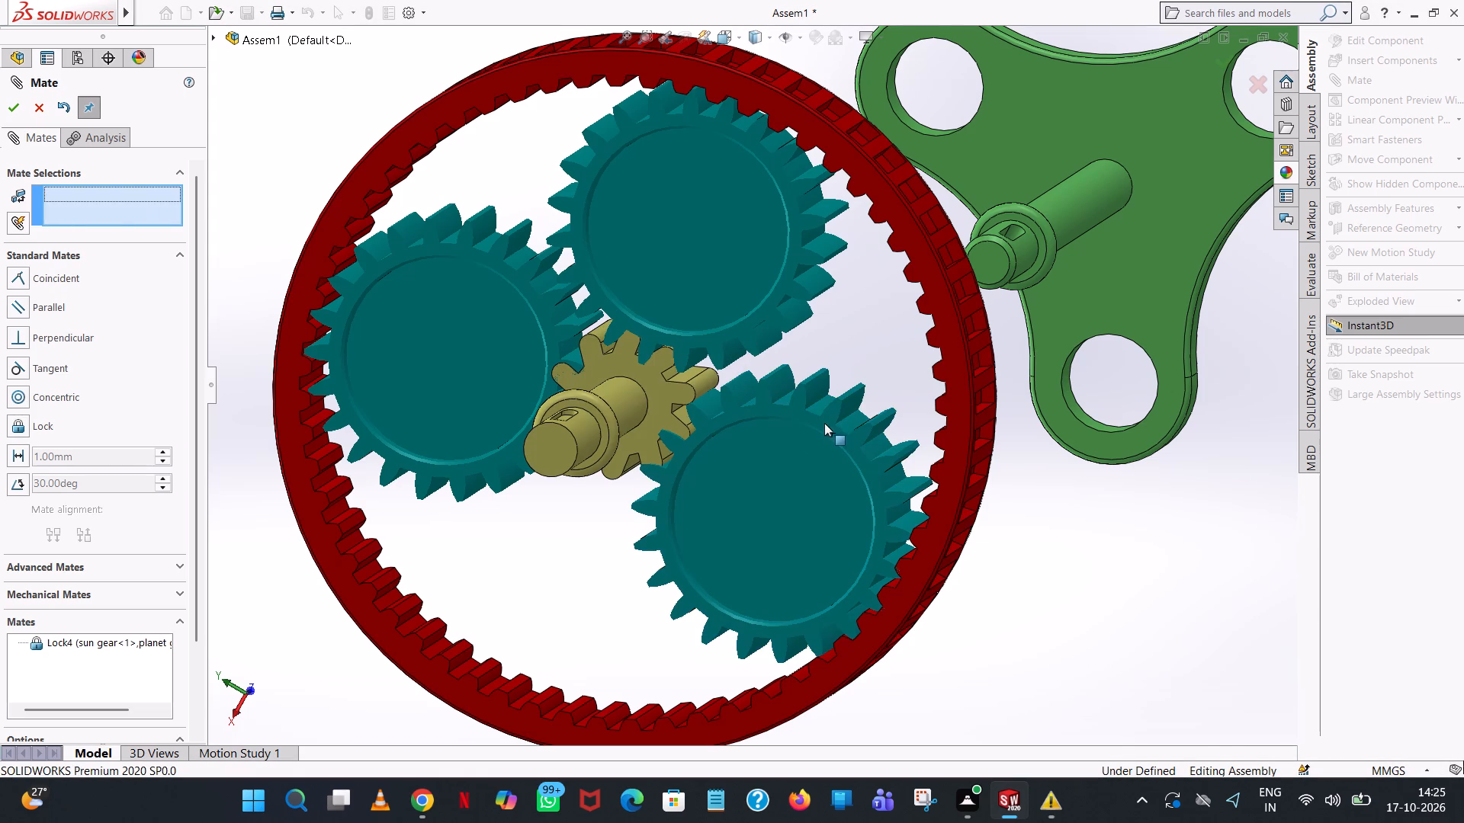
{"action": "middle_click_drag", "start_coordinate": [755, 384], "coordinate": [770, 366]}
{"action": "left_click_drag", "start_coordinate": [657, 390], "coordinate": [611, 423]}
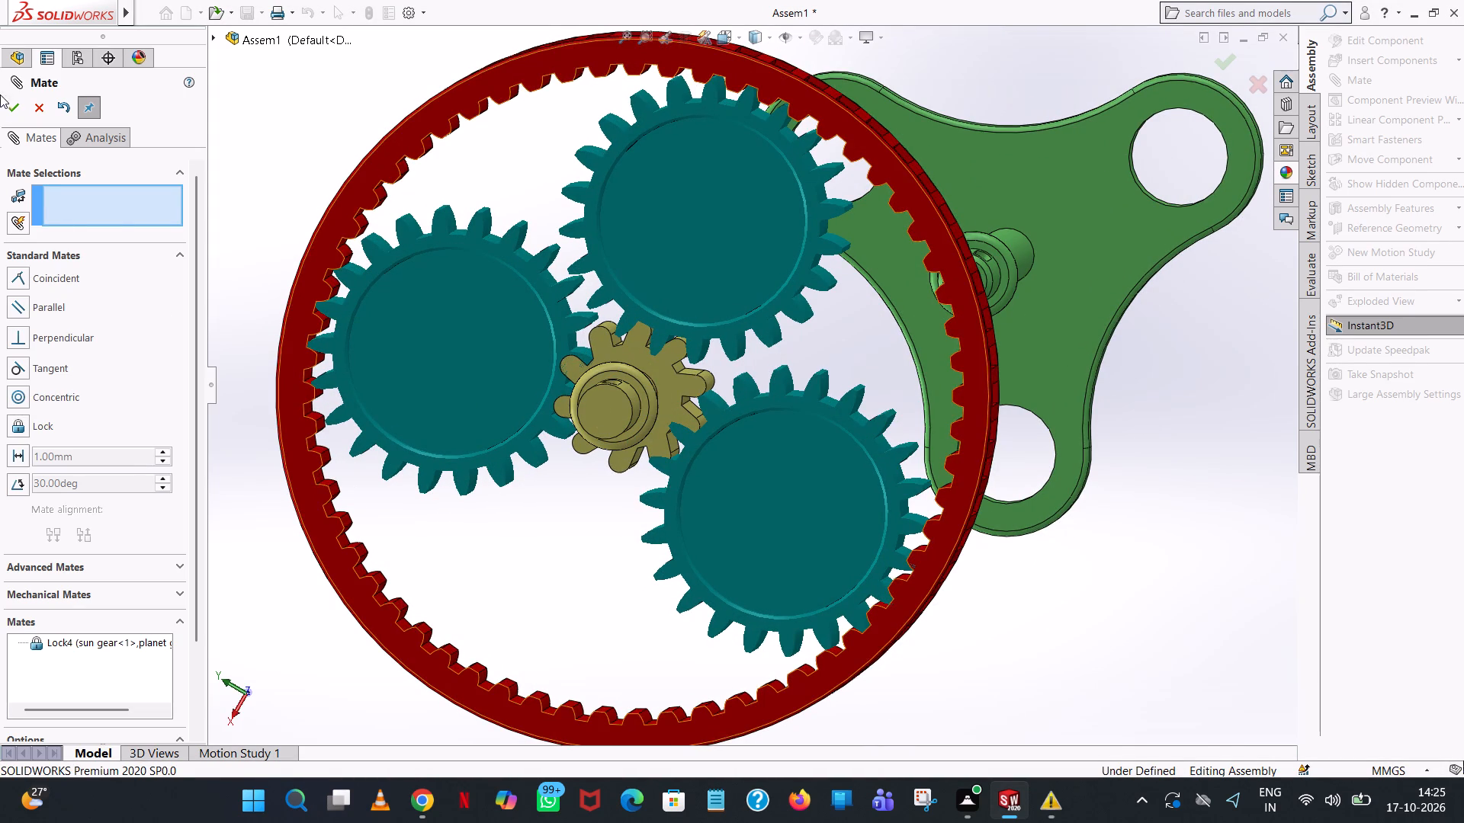
{"action": "left_click", "coordinate": [4, 105]}
Examine the assembled gear set and the loose carrier from the front, side and back.
{"action": "scroll", "coordinate": [739, 338], "scroll_direction": "up", "scroll_amount": 4}
{"action": "scroll", "coordinate": [811, 375], "scroll_direction": "up", "scroll_amount": 3}
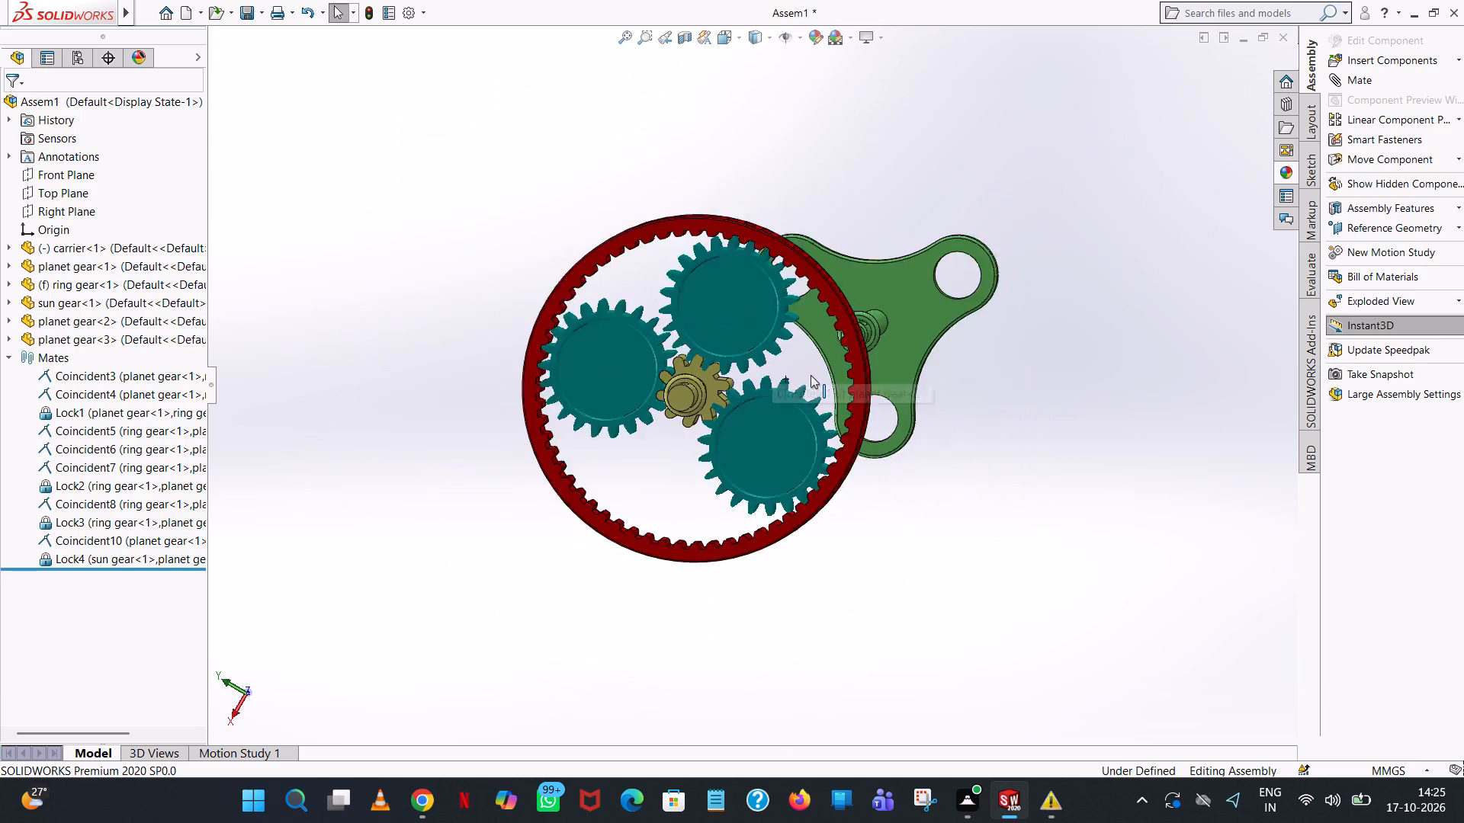
{"action": "scroll", "coordinate": [811, 375], "scroll_direction": "up", "scroll_amount": 1}
{"action": "middle_click_drag", "start_coordinate": [811, 375], "coordinate": [639, 480]}
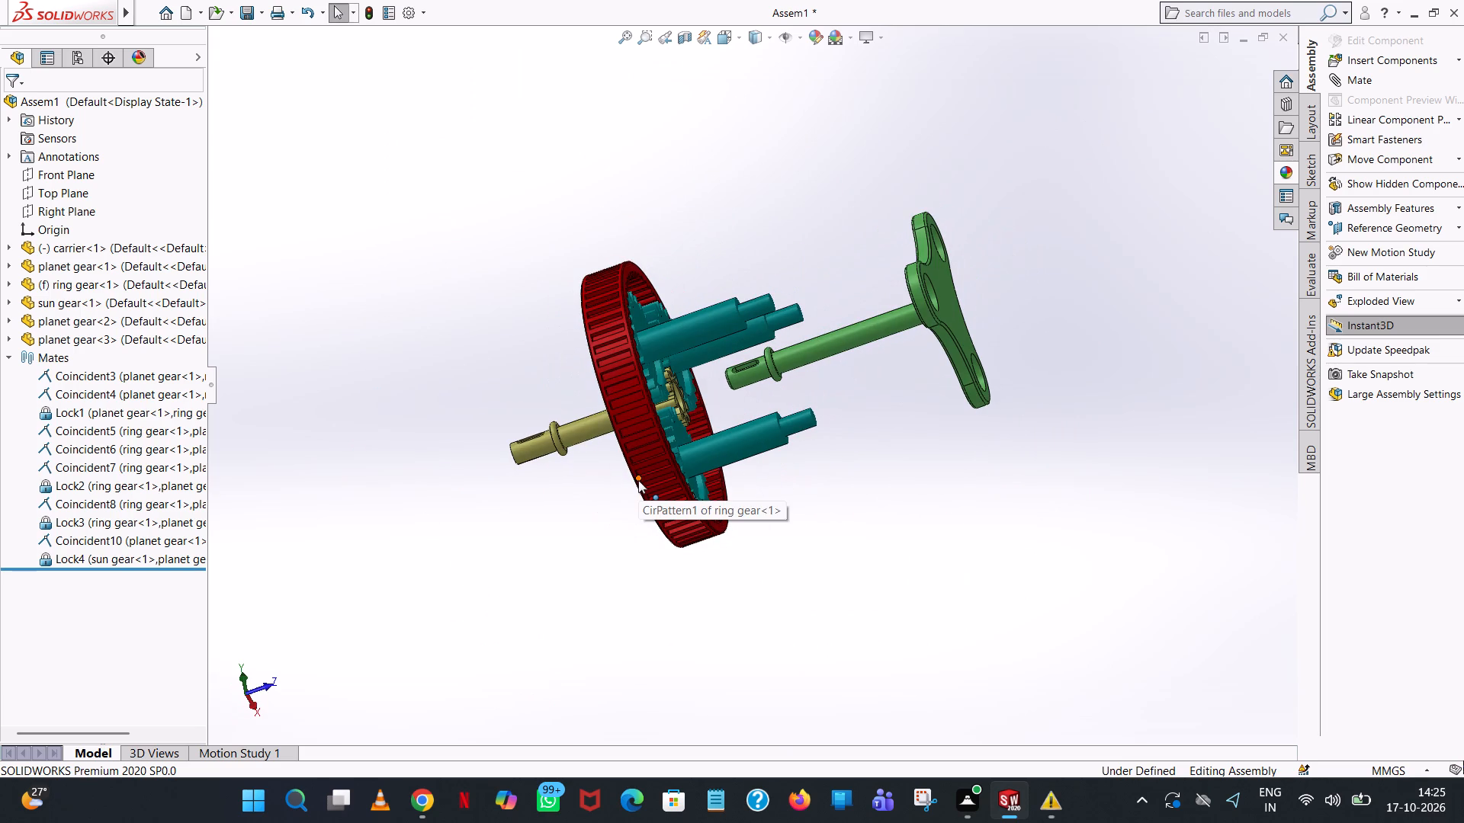
{"action": "middle_click_drag", "start_coordinate": [888, 429], "coordinate": [714, 495]}
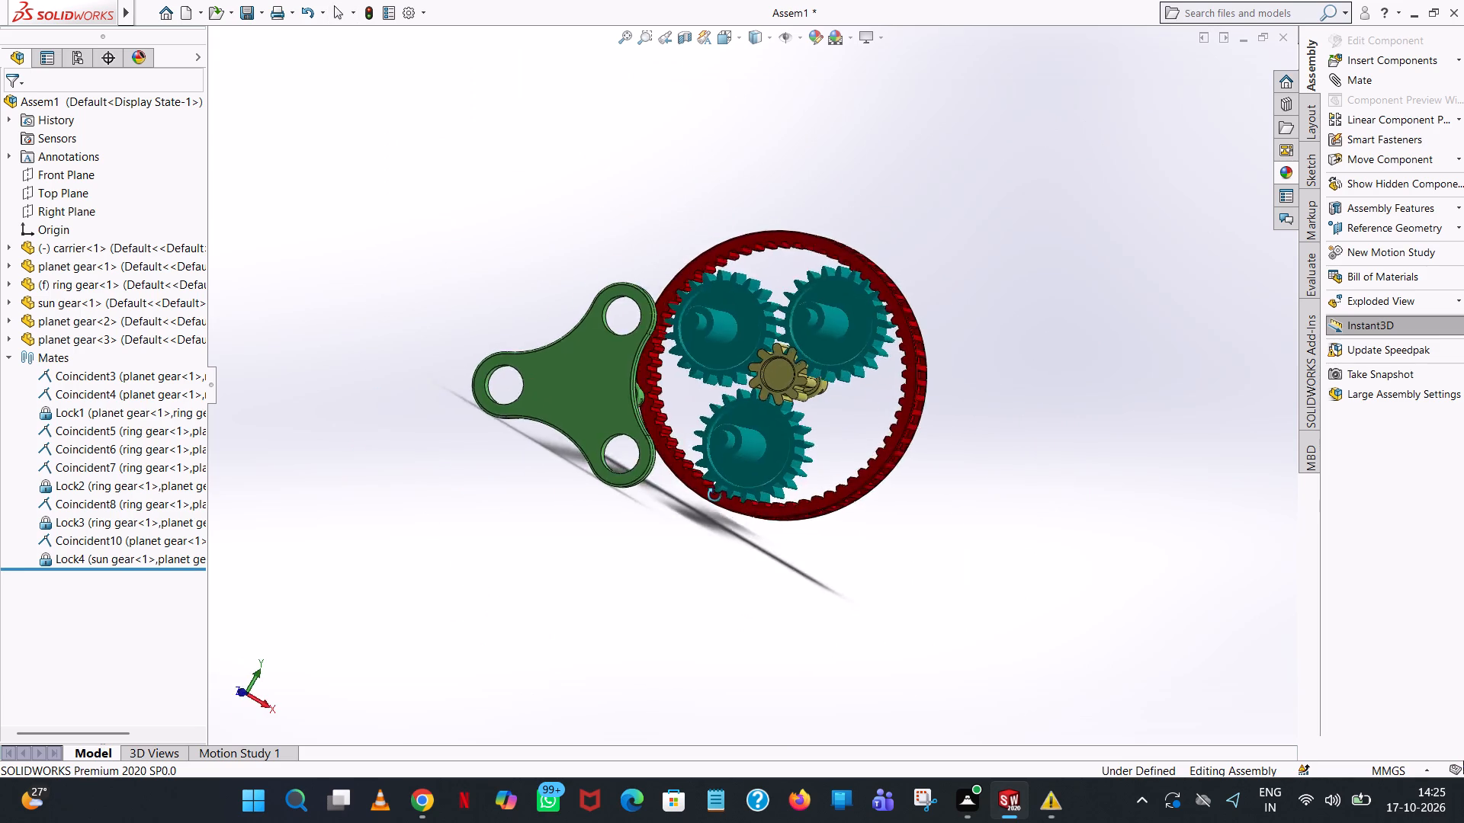
{"action": "middle_click_drag", "start_coordinate": [714, 495], "coordinate": [376, 705]}
{"action": "scroll", "coordinate": [703, 498], "scroll_direction": "up", "scroll_amount": 1}
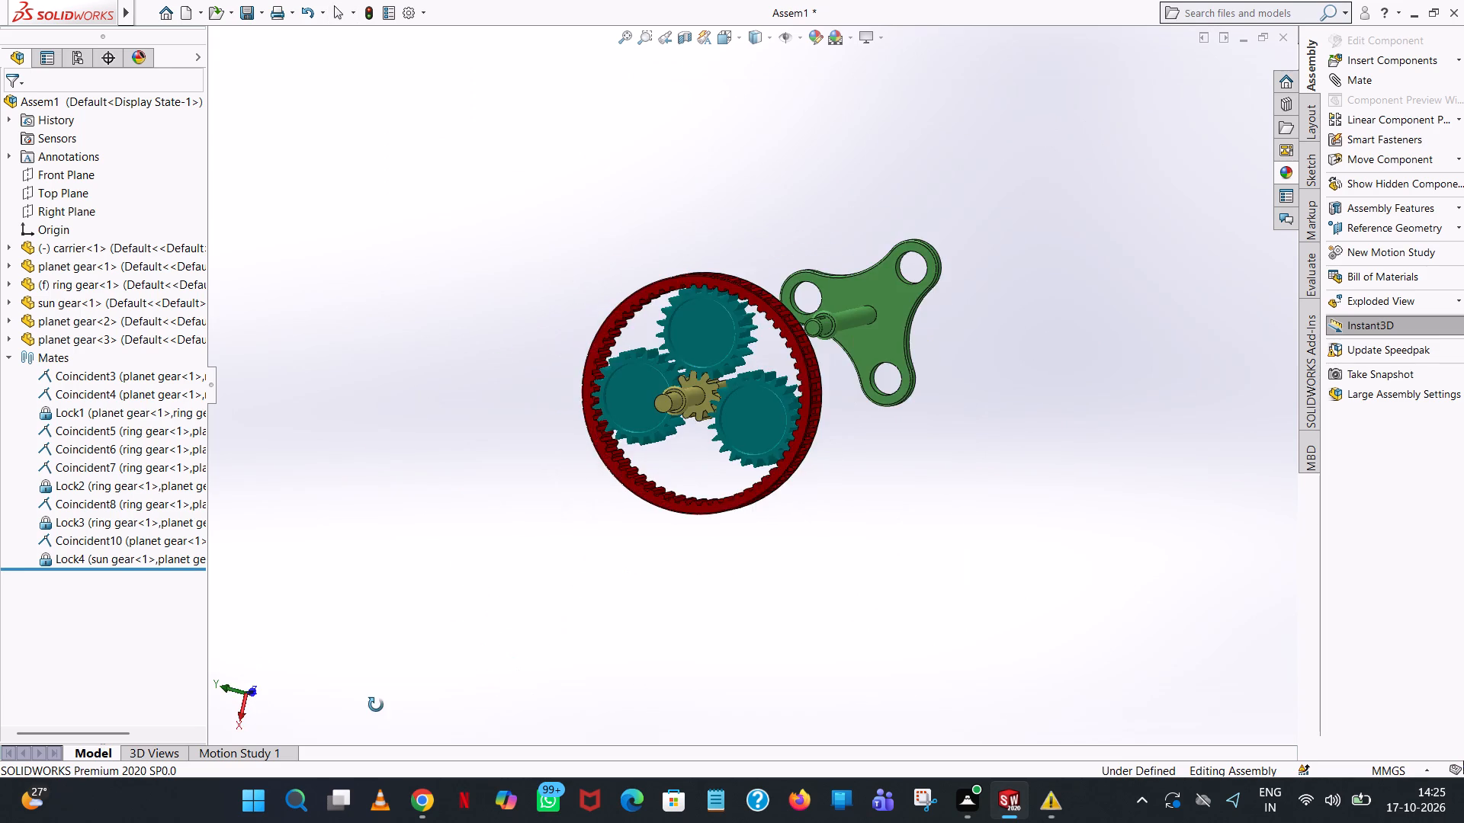
{"action": "middle_click_drag", "start_coordinate": [376, 705], "coordinate": [716, 485]}
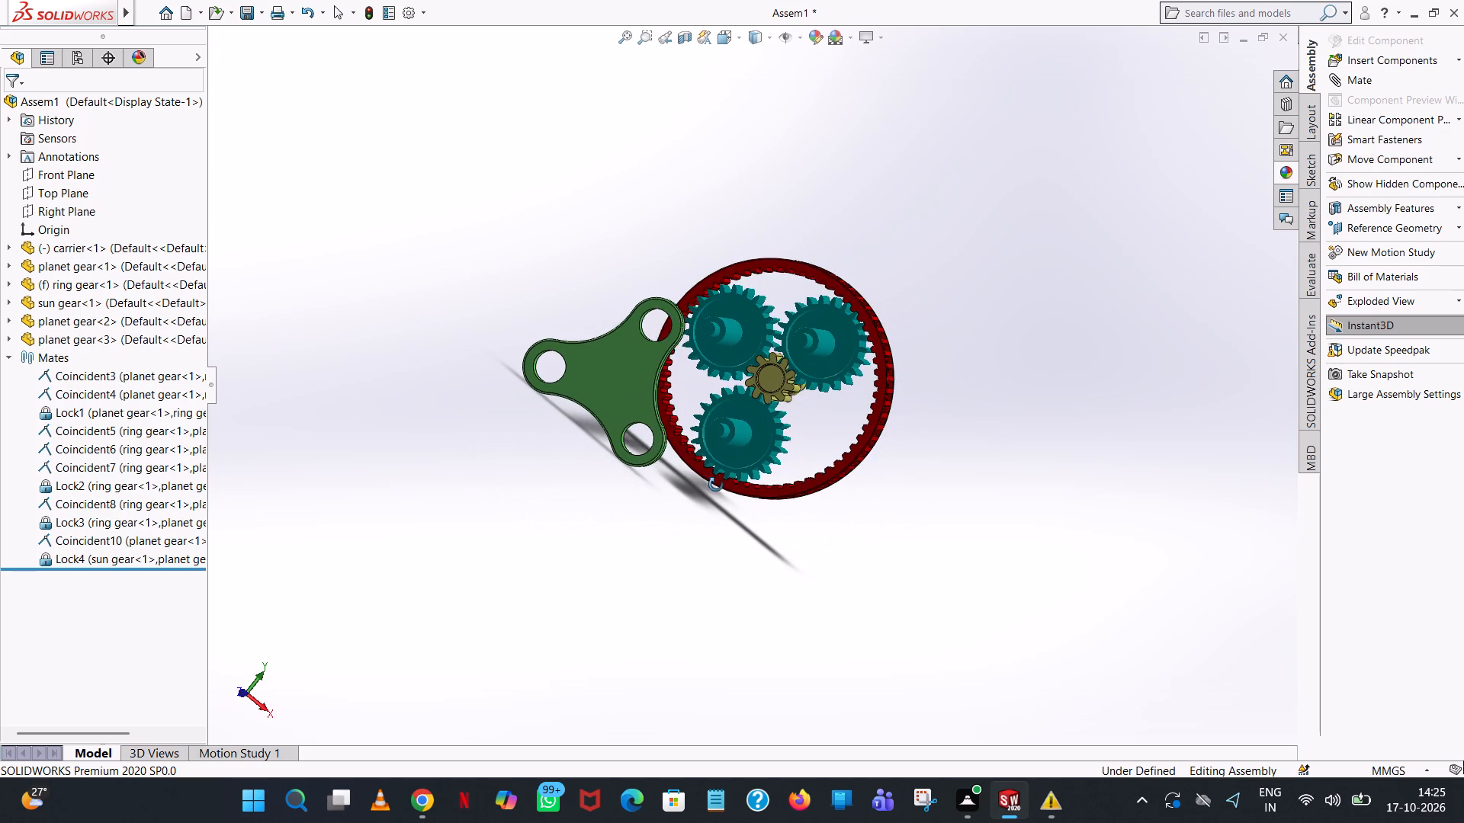
{"action": "middle_click_drag", "start_coordinate": [716, 485], "coordinate": [721, 489]}
{"action": "scroll", "coordinate": [721, 491], "scroll_direction": "up", "scroll_amount": 1}
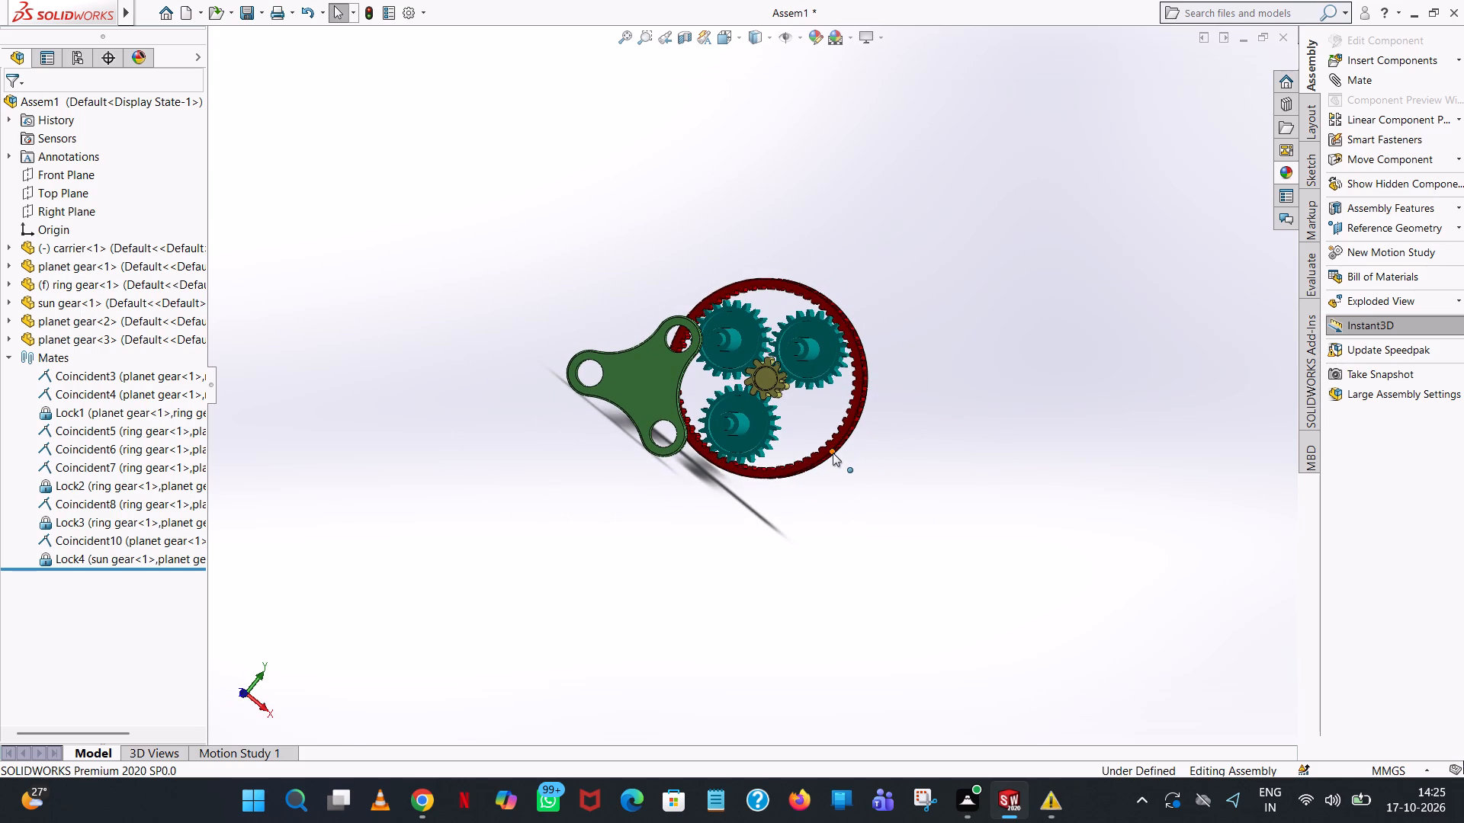
{"action": "scroll", "coordinate": [793, 415], "scroll_direction": "down", "scroll_amount": 7}
{"action": "scroll", "coordinate": [756, 417], "scroll_direction": "up", "scroll_amount": 1}
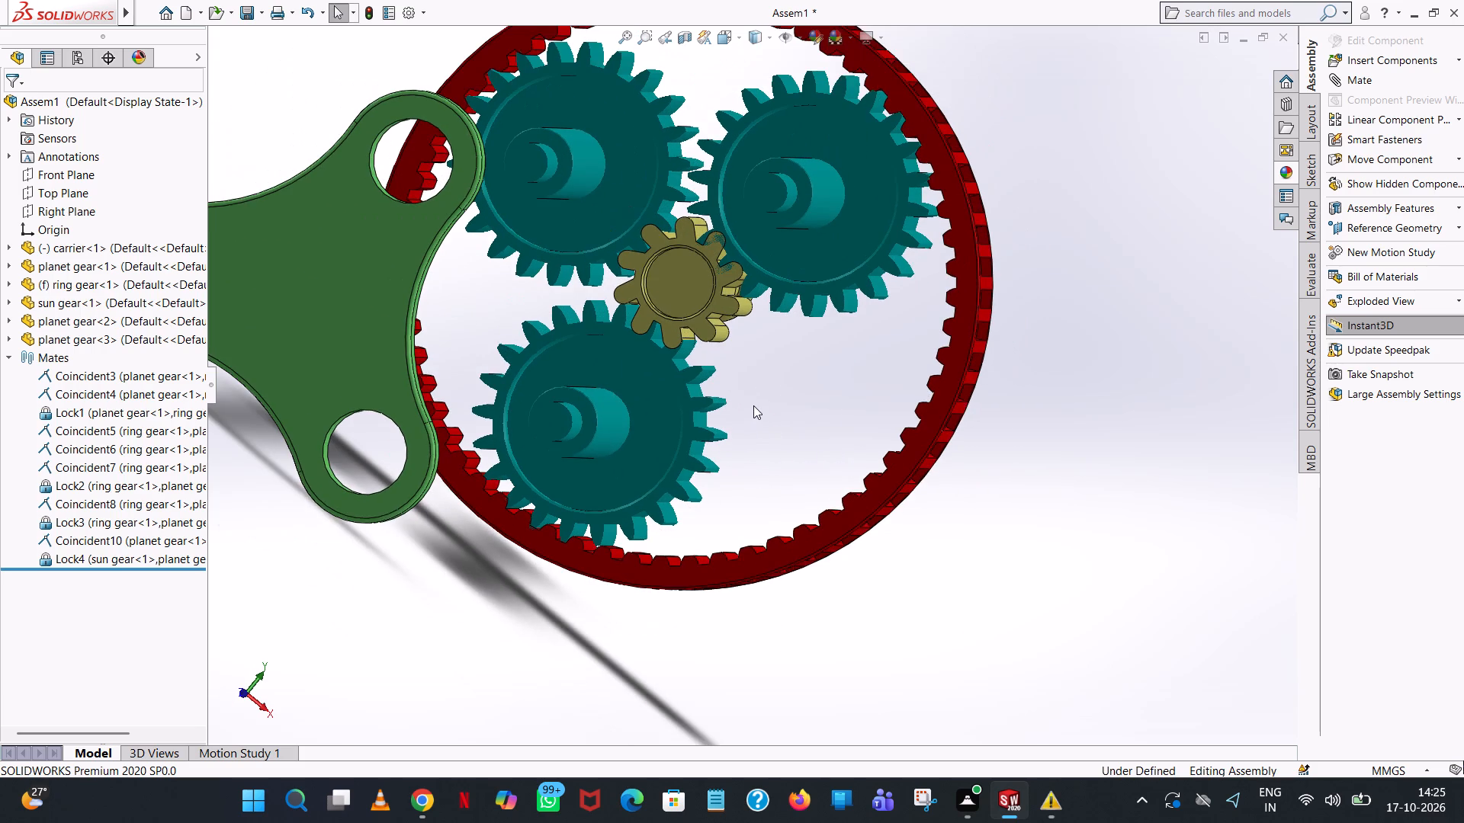
{"action": "middle_click_drag", "start_coordinate": [746, 408], "coordinate": [761, 402]}
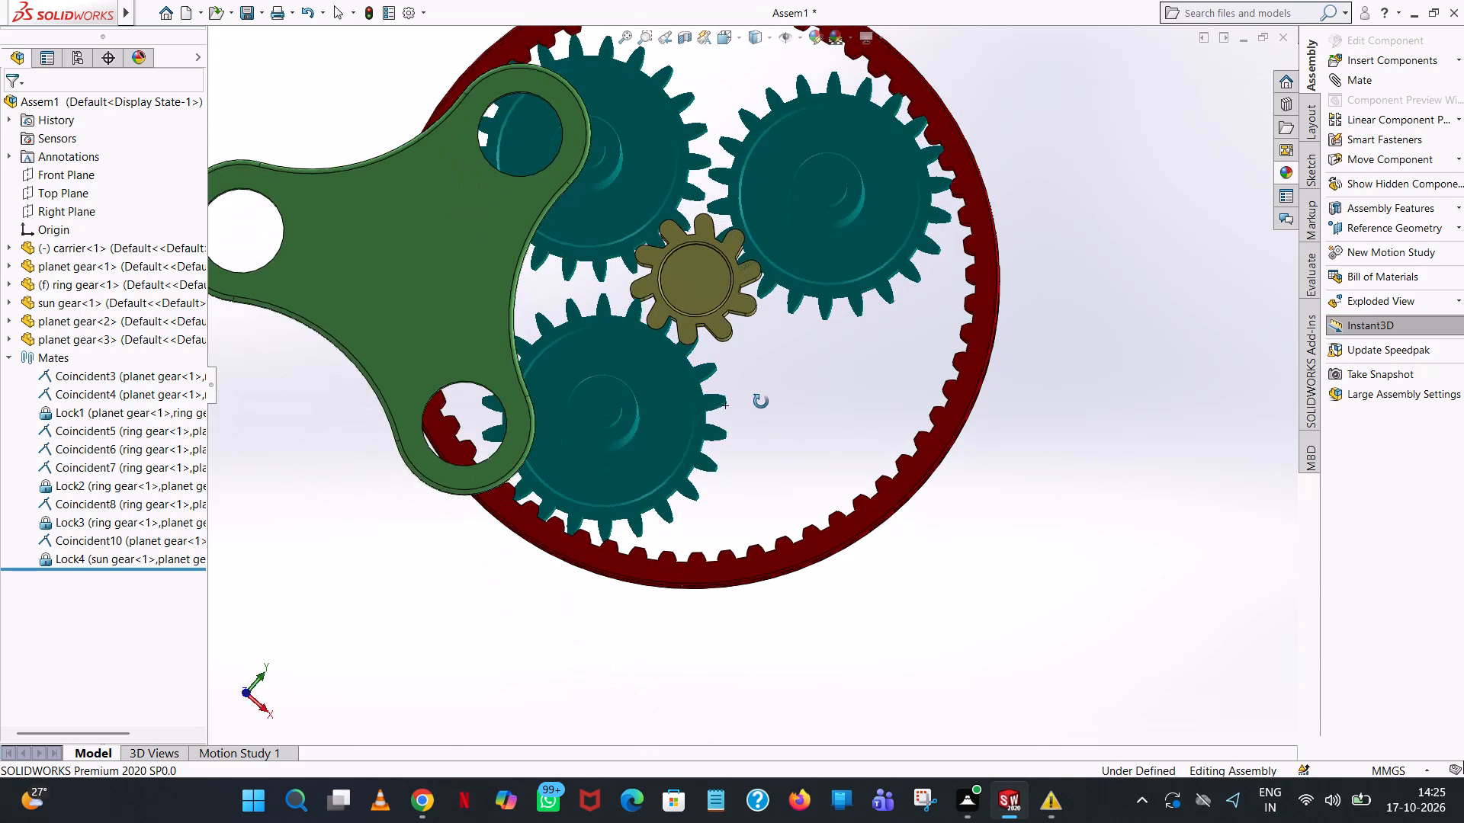
{"action": "middle_click_drag", "start_coordinate": [761, 402], "coordinate": [685, 459]}
{"action": "scroll", "coordinate": [673, 456], "scroll_direction": "up", "scroll_amount": 7}
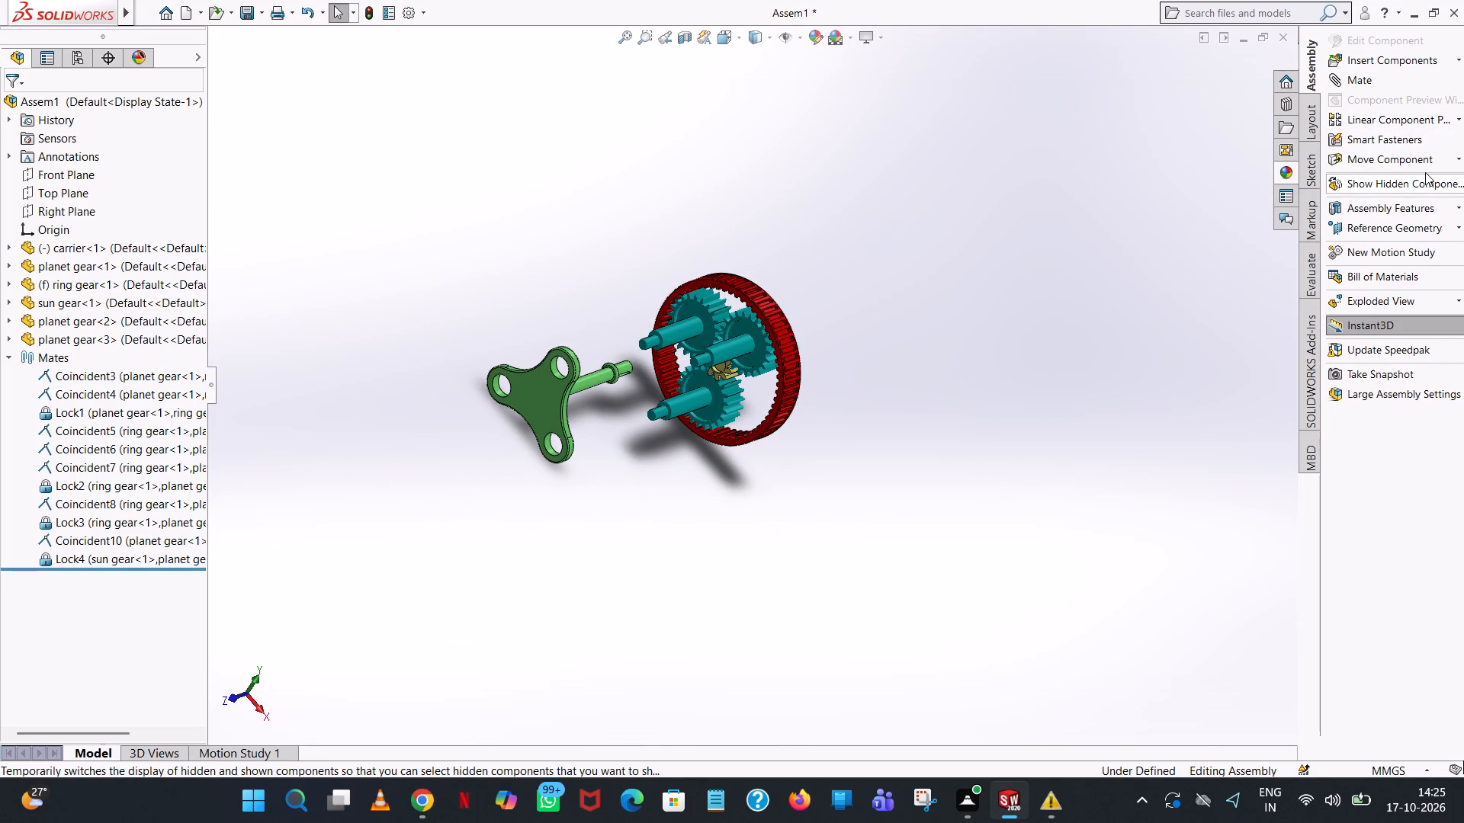
Rotate the carrier freely so its shaft points away from the gears, and place it clear of the planet gear shafts.
{"action": "left_click", "coordinate": [1463, 153]}
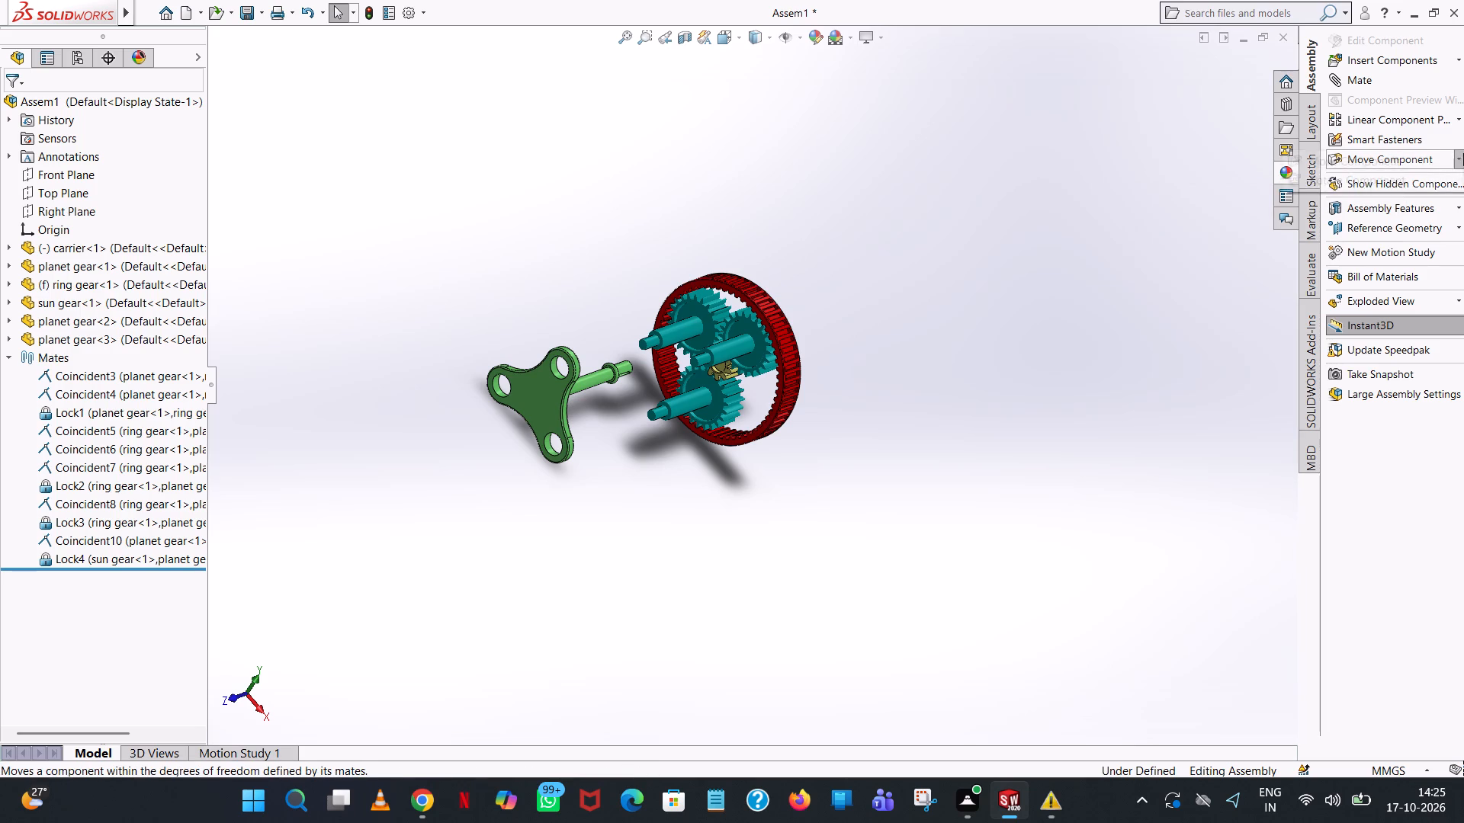
{"action": "left_click", "coordinate": [1410, 178]}
{"action": "left_click_drag", "start_coordinate": [537, 419], "coordinate": [682, 432]}
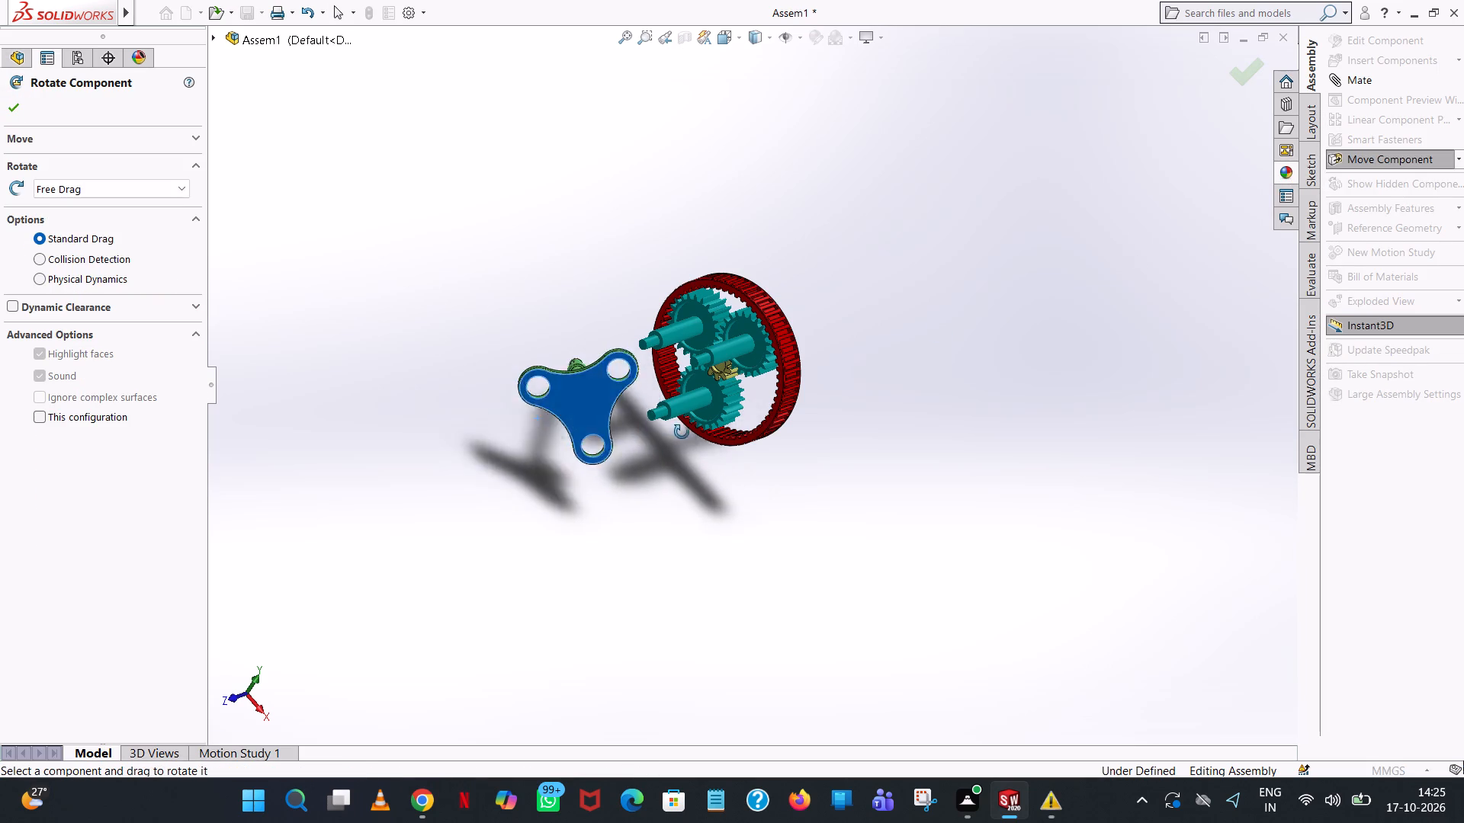
{"action": "left_click_drag", "start_coordinate": [682, 432], "coordinate": [833, 648]}
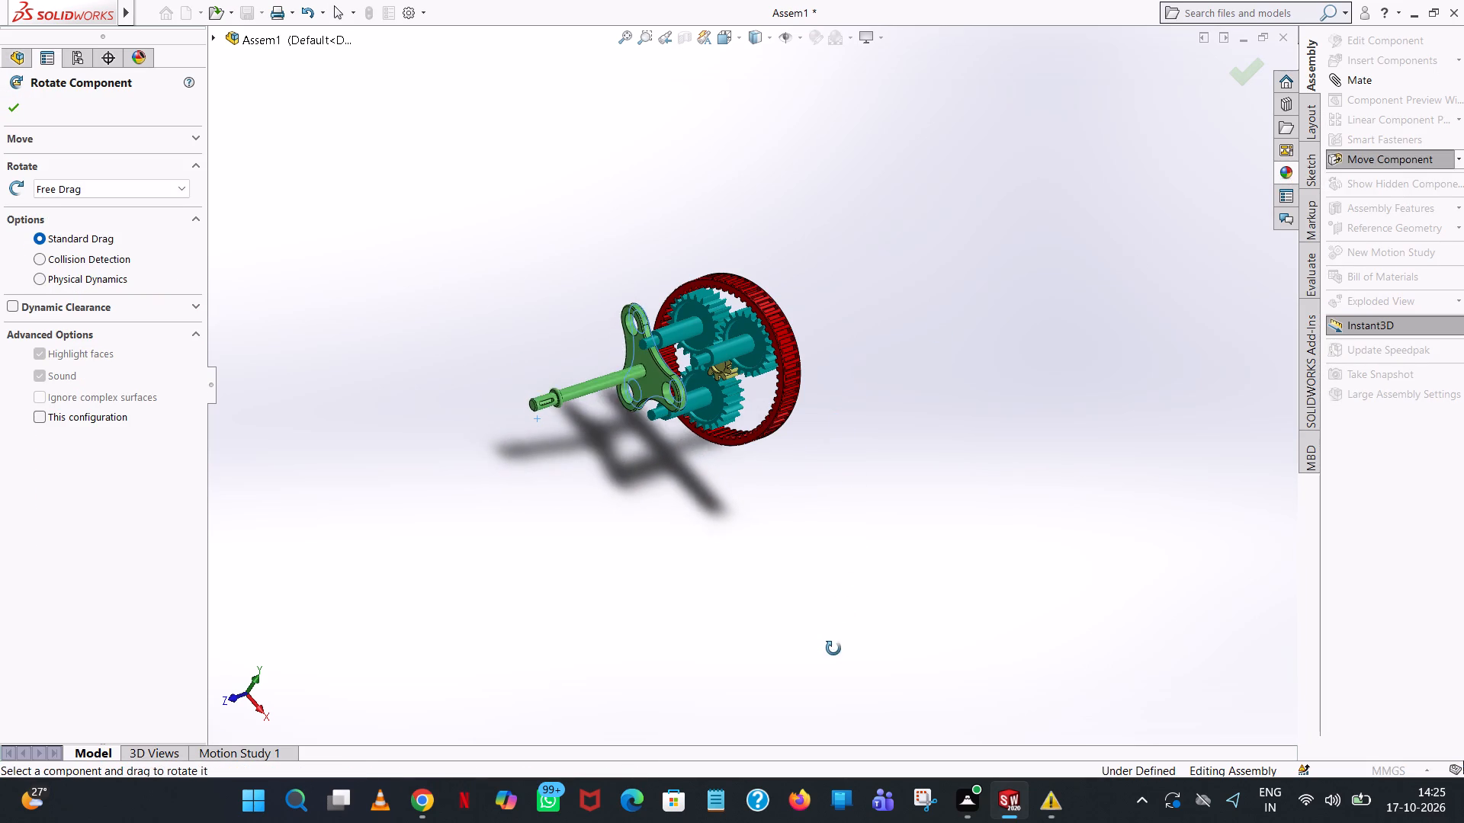
{"action": "left_click_drag", "start_coordinate": [833, 648], "coordinate": [832, 661]}
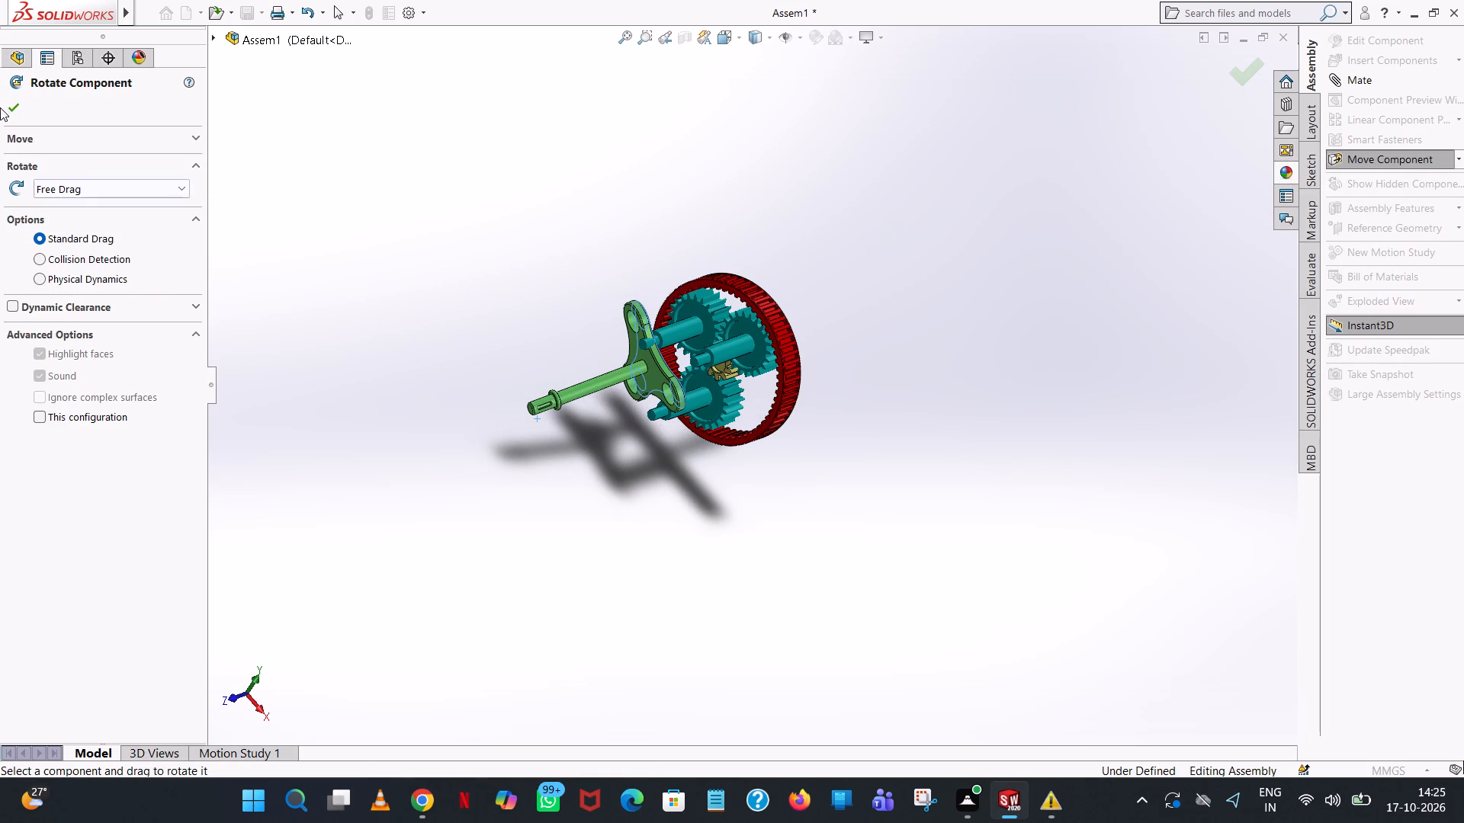
{"action": "left_click", "coordinate": [8, 98]}
{"action": "left_click_drag", "start_coordinate": [623, 376], "coordinate": [620, 378]}
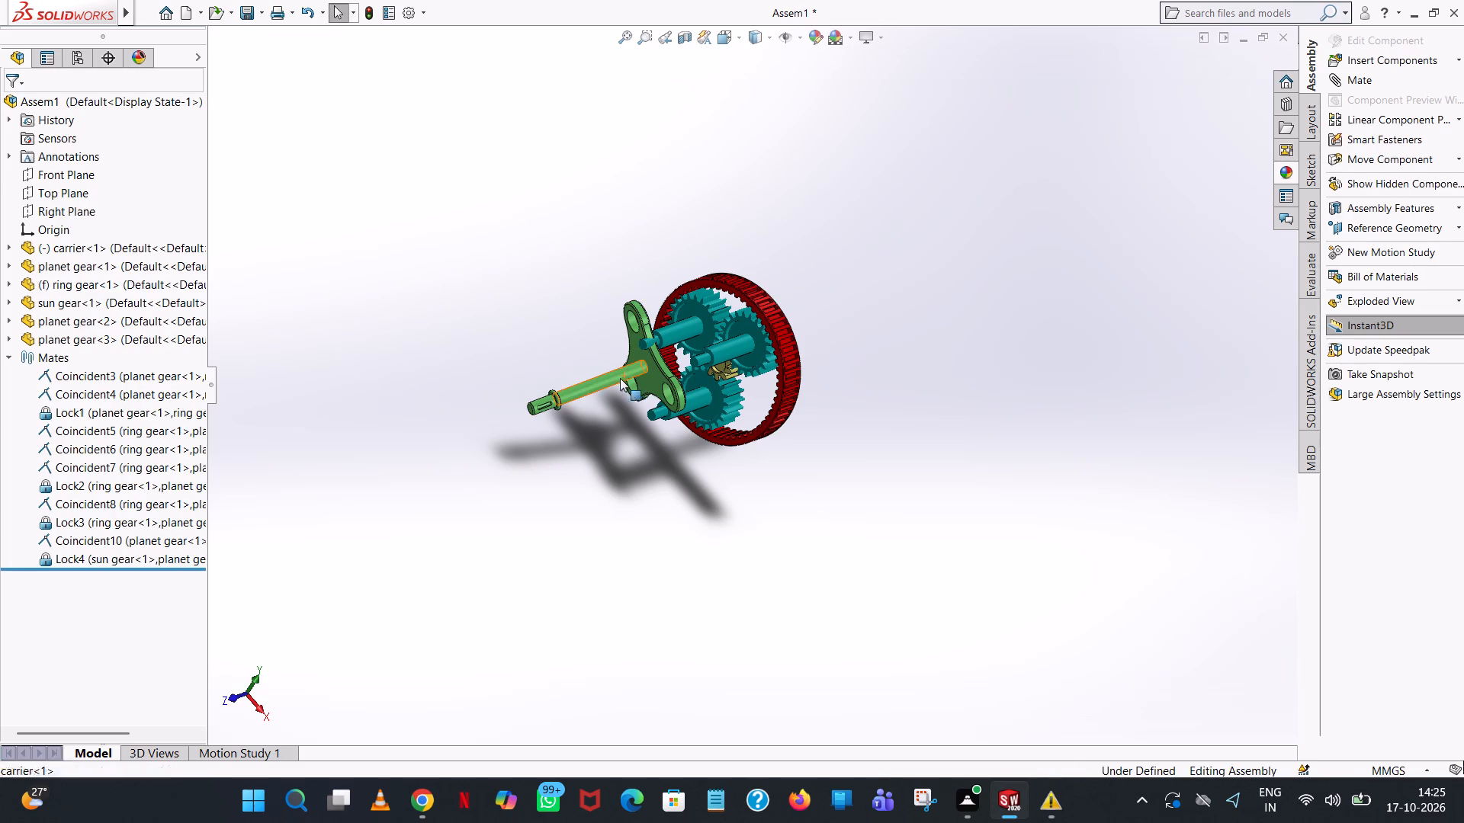
{"action": "left_click_drag", "start_coordinate": [620, 378], "coordinate": [552, 443]}
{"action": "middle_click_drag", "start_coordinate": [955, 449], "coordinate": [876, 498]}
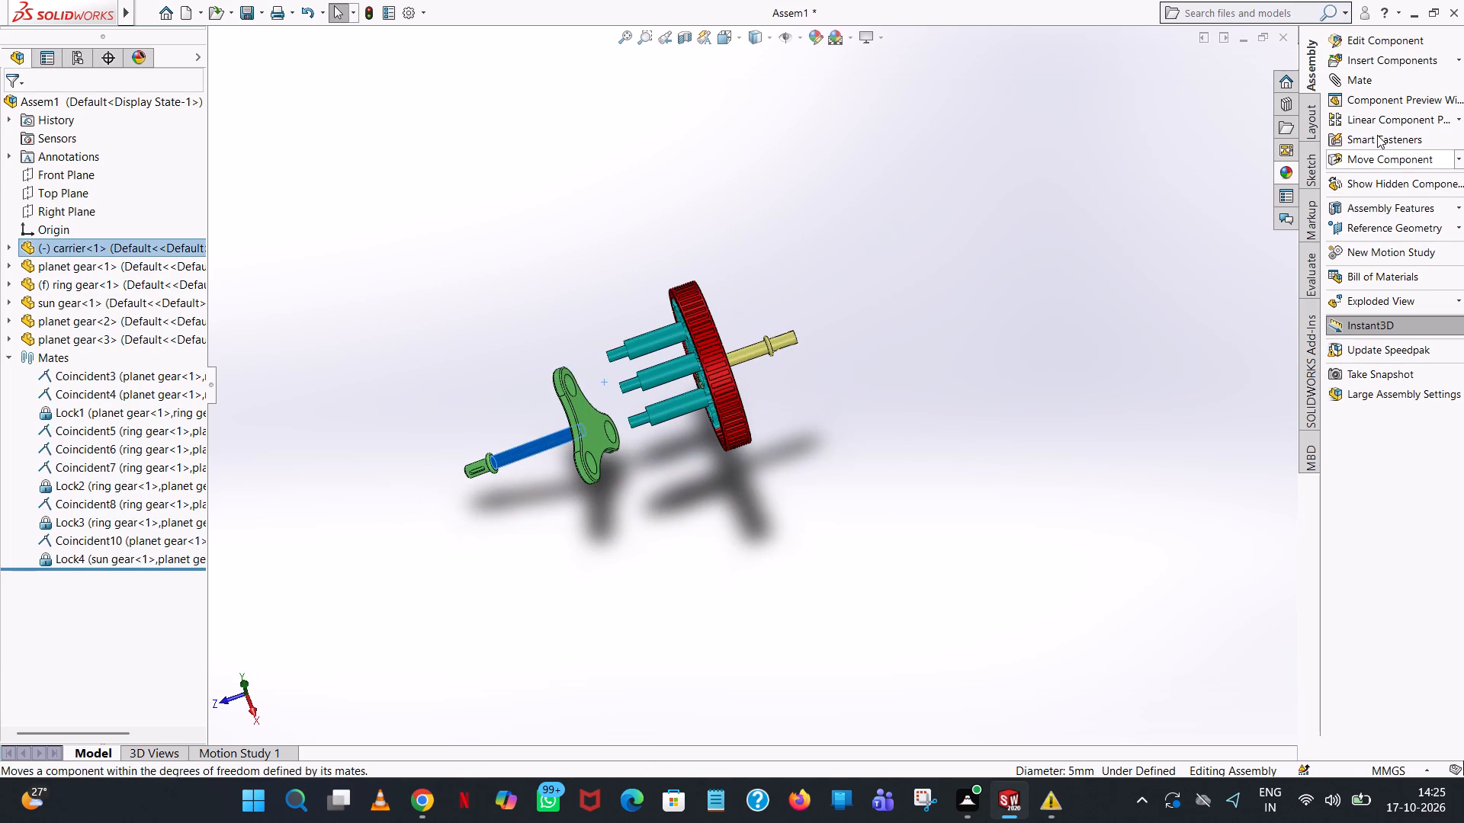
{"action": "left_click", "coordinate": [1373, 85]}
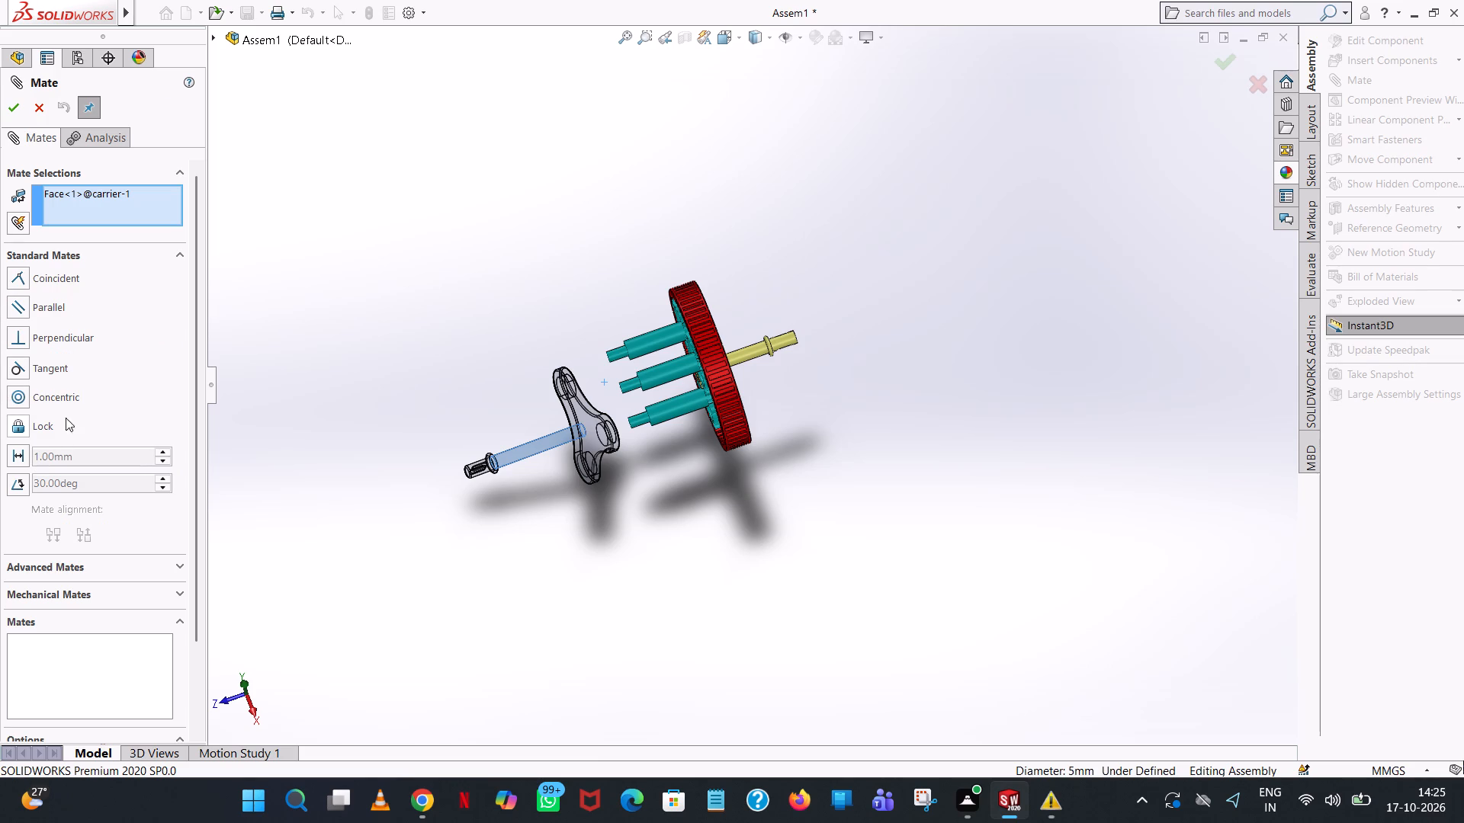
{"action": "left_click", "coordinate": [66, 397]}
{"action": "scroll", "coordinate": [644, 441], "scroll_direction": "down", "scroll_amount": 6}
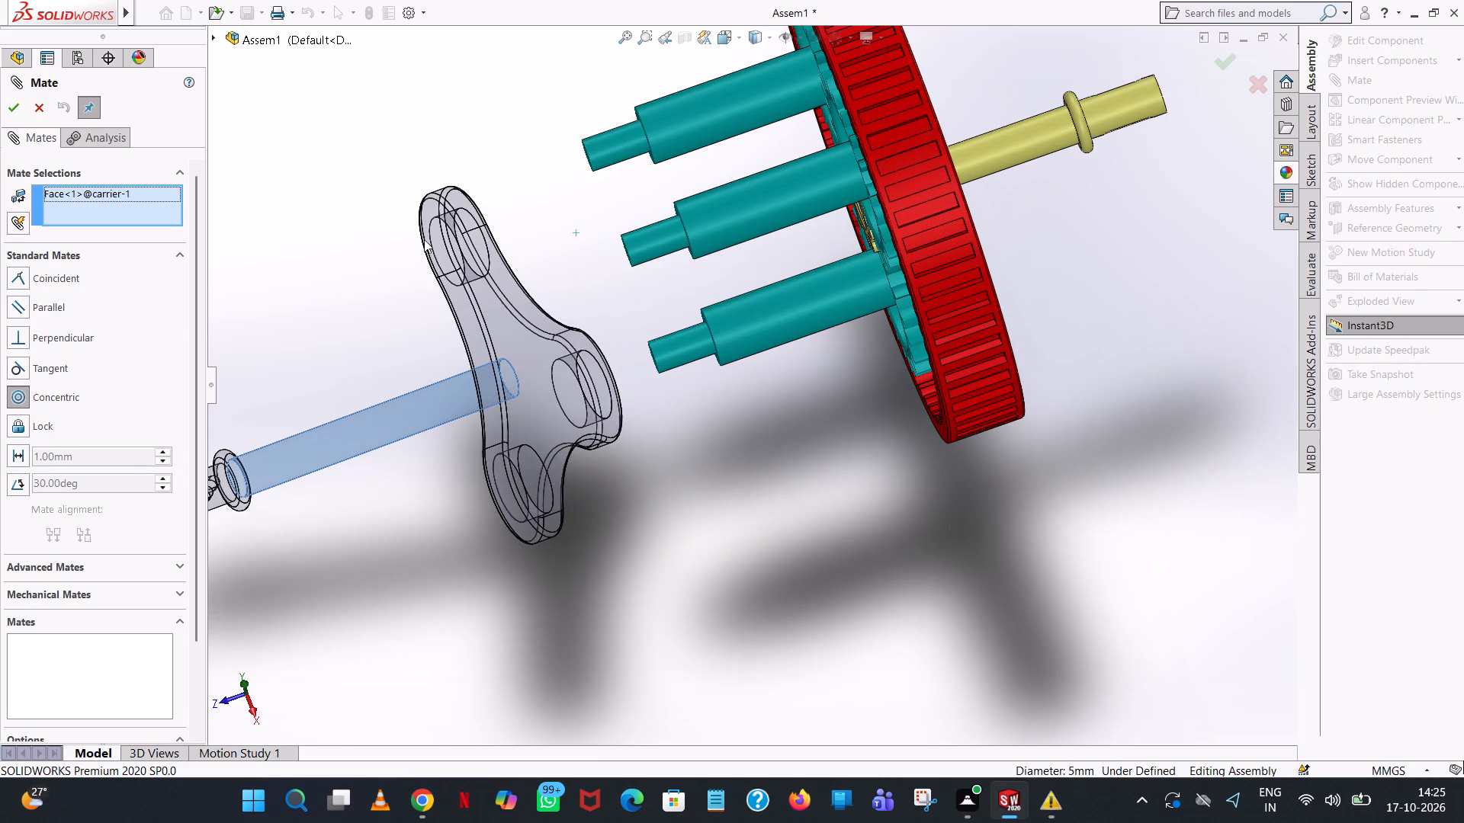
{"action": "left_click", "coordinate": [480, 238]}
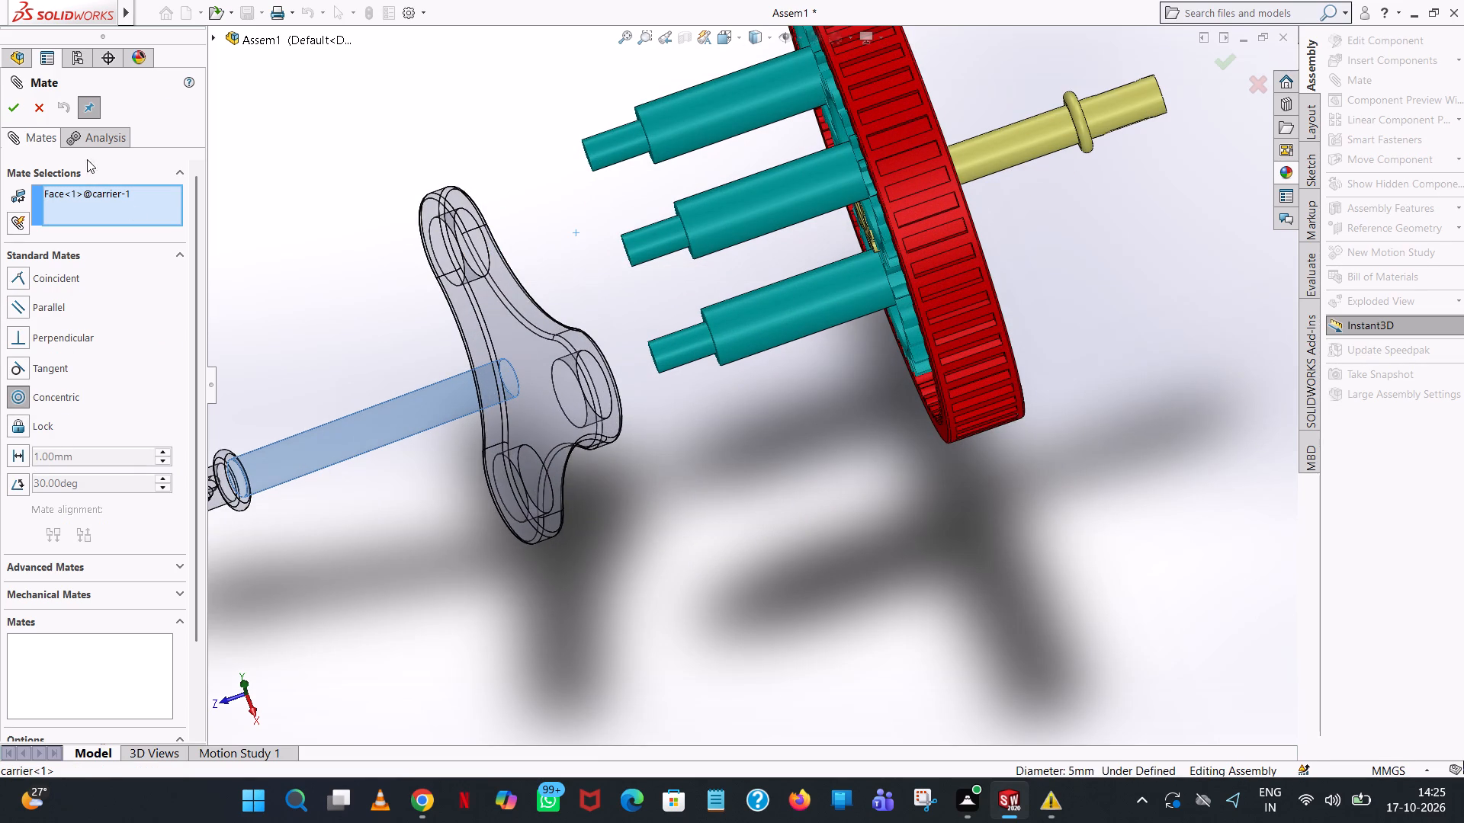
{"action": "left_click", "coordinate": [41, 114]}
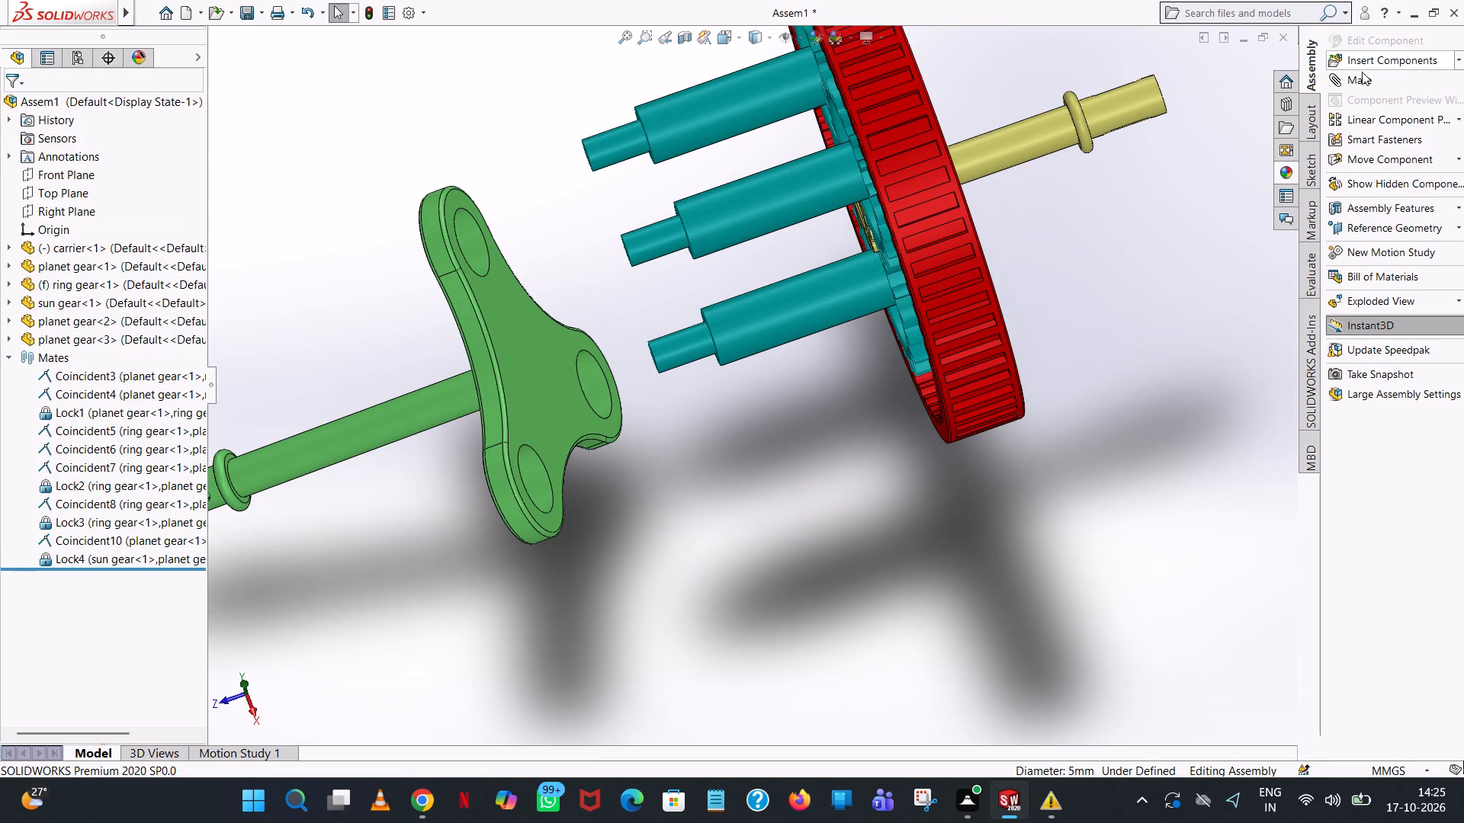
Add a Concentric mate between a carrier arm's hole face and the stepped shaft end of planet gear<2>.
{"action": "left_click", "coordinate": [1346, 86]}
{"action": "left_click", "coordinate": [475, 248]}
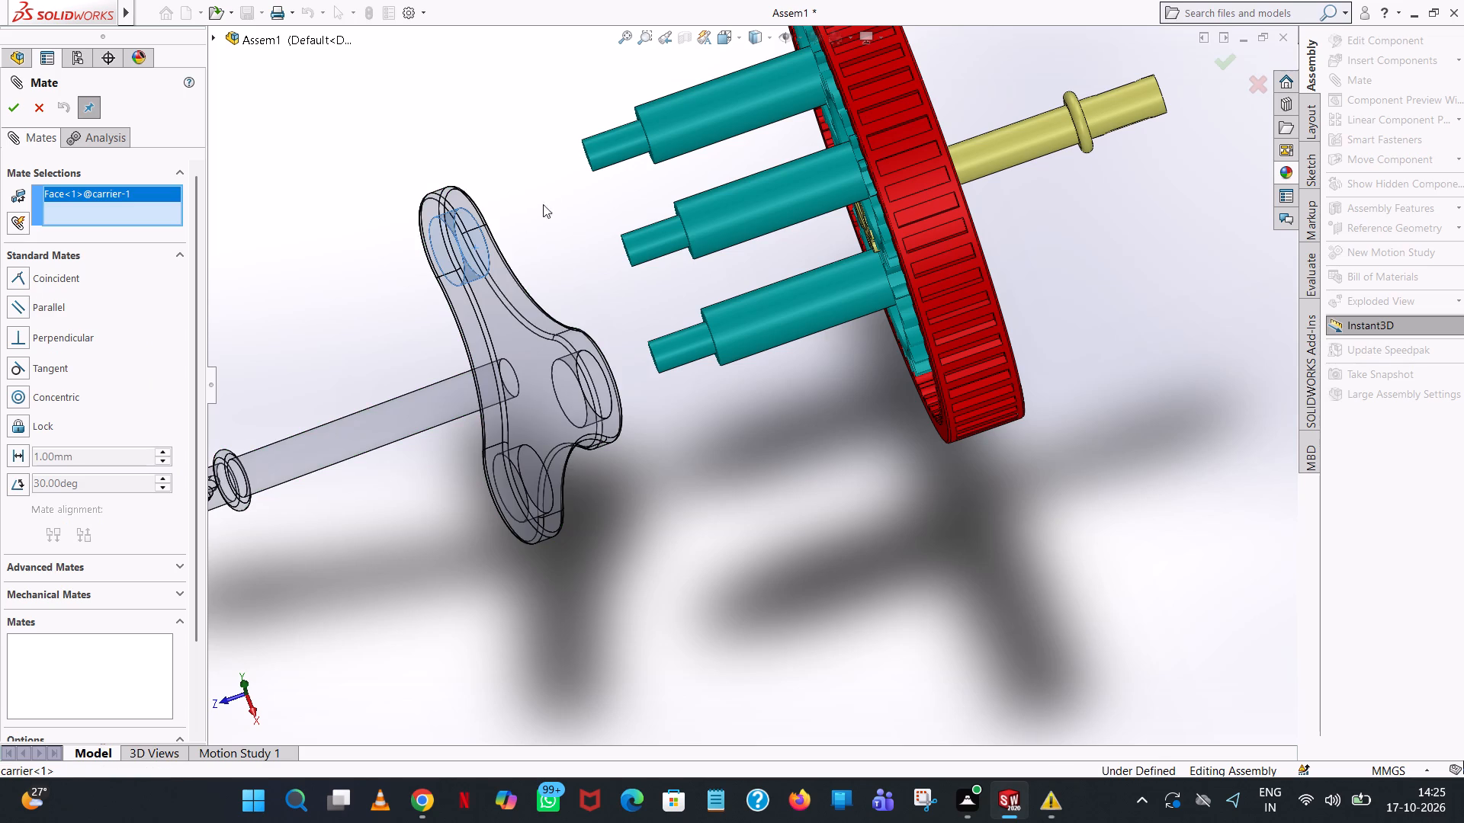
{"action": "left_click", "coordinate": [608, 155]}
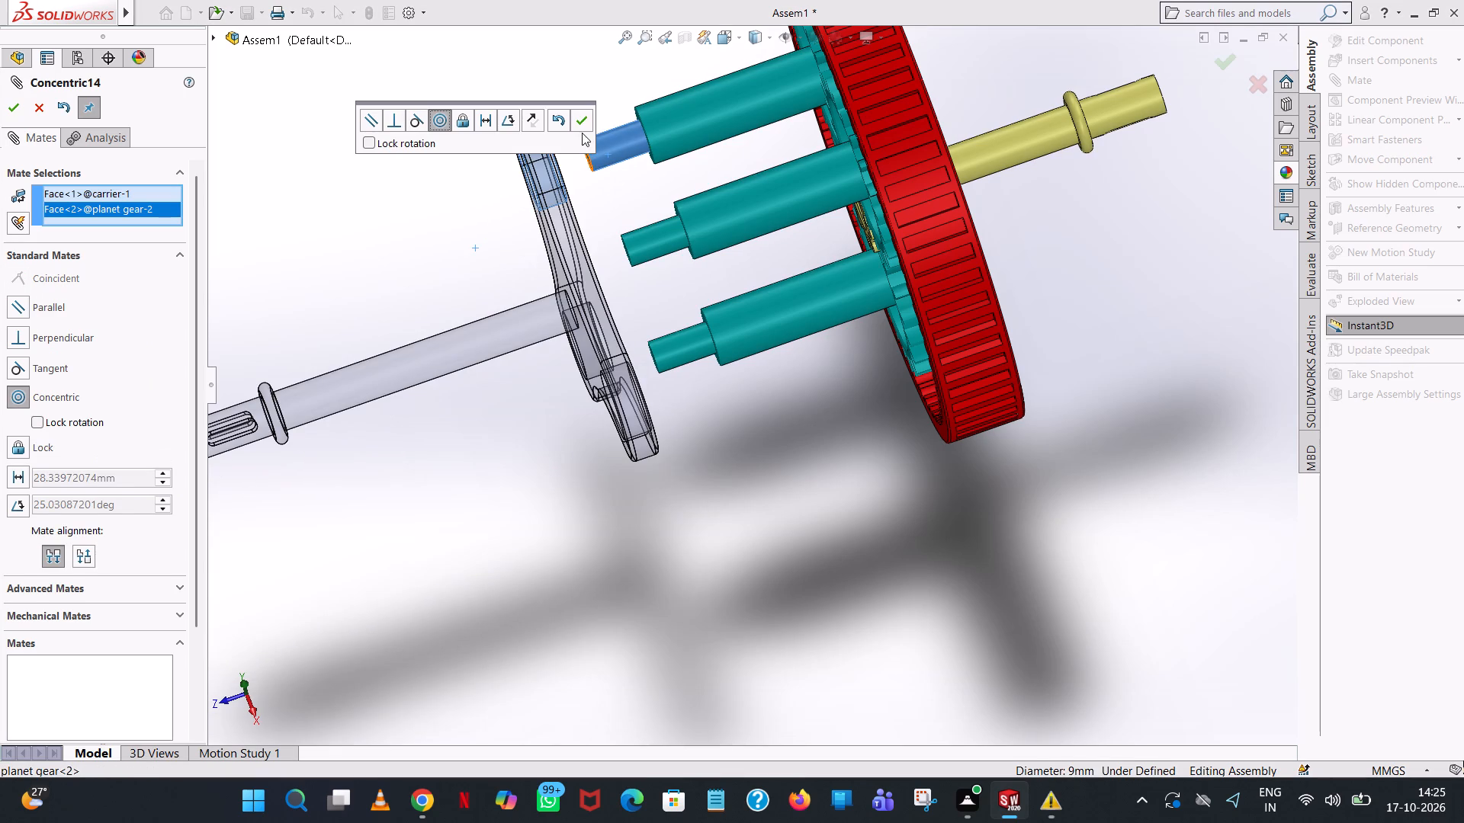
{"action": "left_click", "coordinate": [581, 120]}
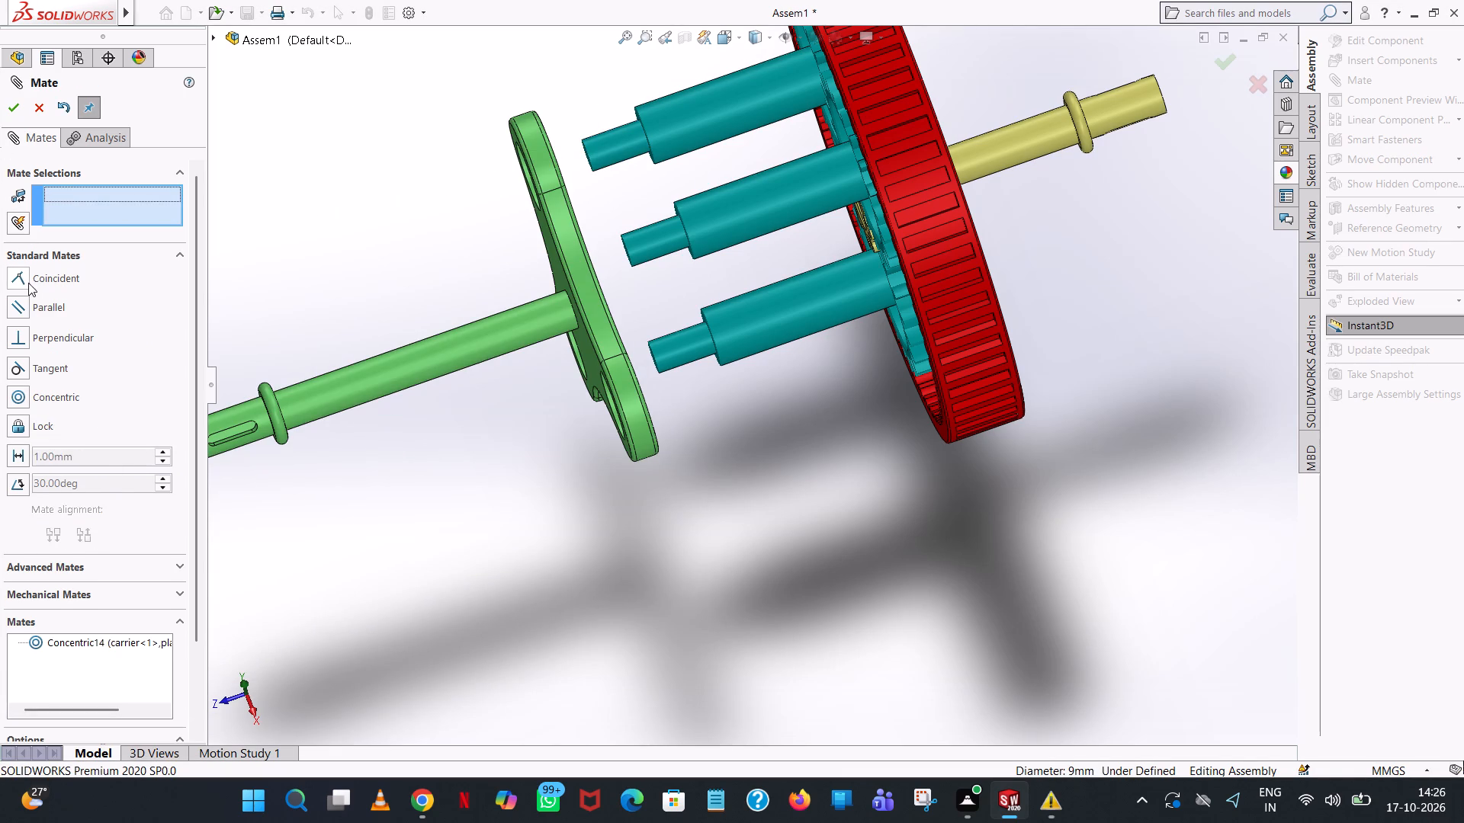
Add a Coincident mate between the gear-side edge of that carrier hole and the shaft shoulder face of planet gear<2>.
{"action": "left_click", "coordinate": [28, 283]}
{"action": "middle_click_drag", "start_coordinate": [623, 150], "coordinate": [623, 152]}
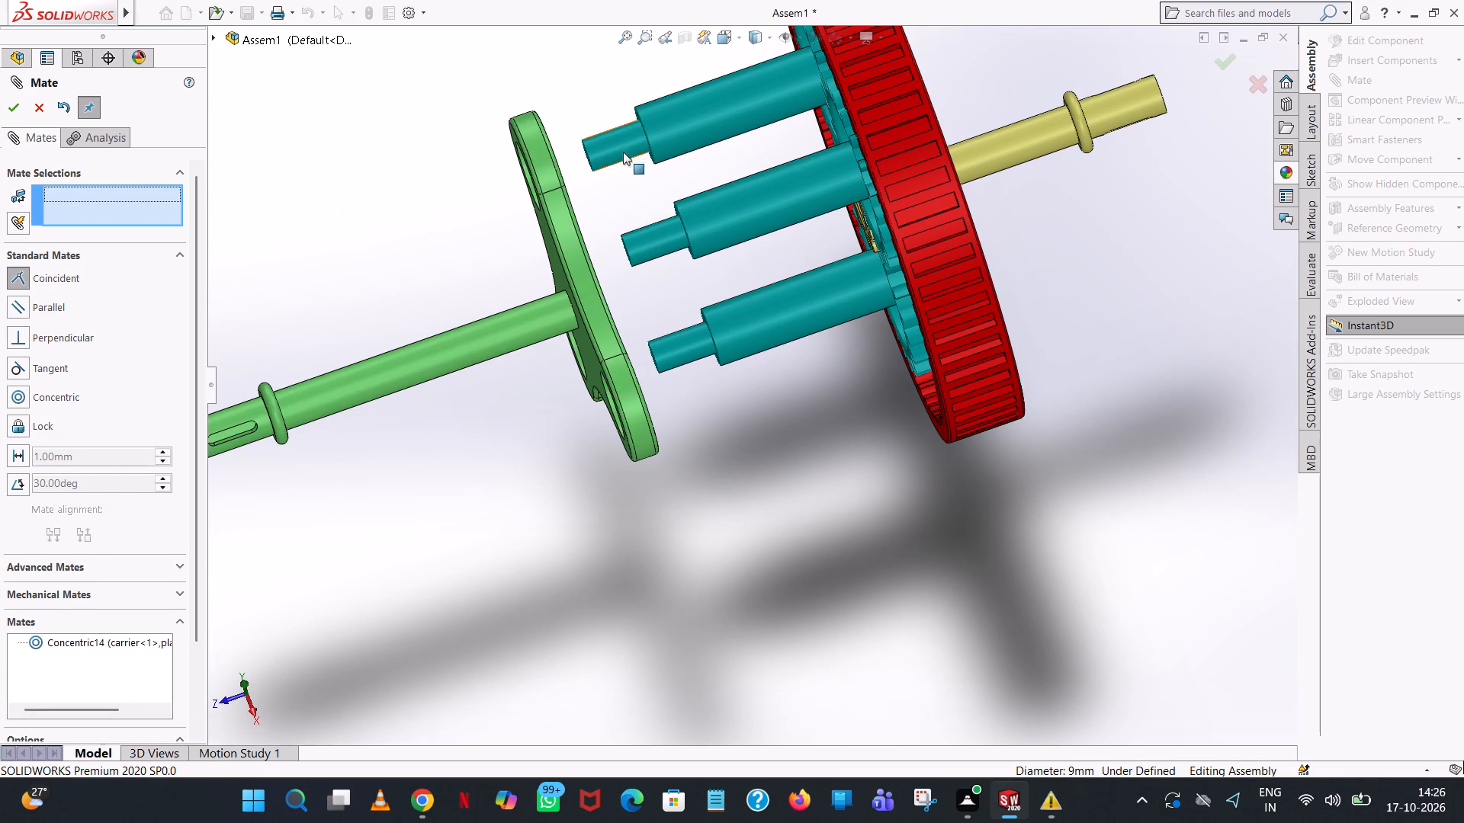
{"action": "middle_click_drag", "start_coordinate": [623, 152], "coordinate": [572, 178]}
{"action": "left_click", "coordinate": [567, 133]}
{"action": "middle_click_drag", "start_coordinate": [612, 132], "coordinate": [660, 155]}
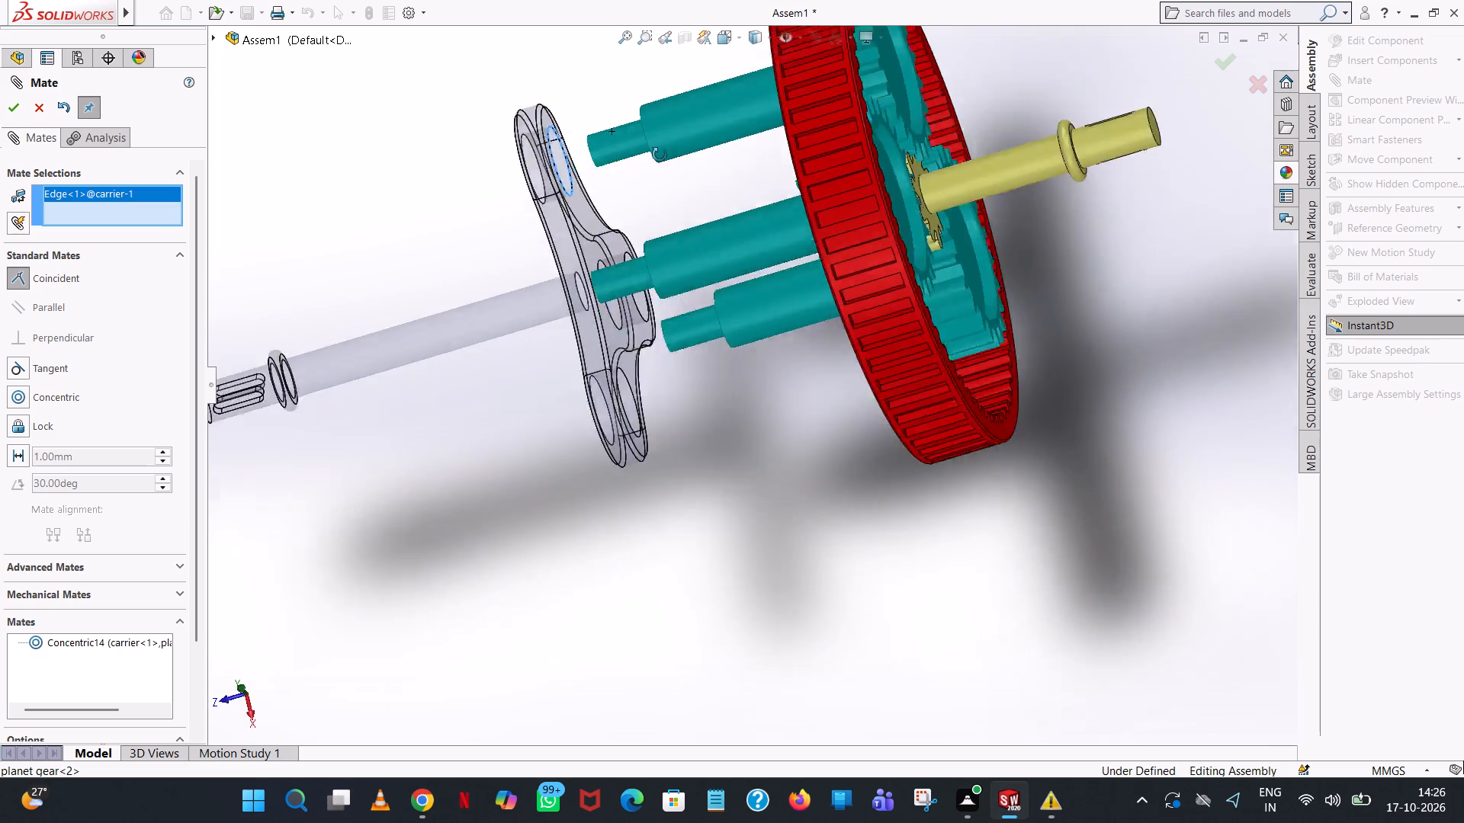
{"action": "middle_click_drag", "start_coordinate": [660, 155], "coordinate": [707, 163]}
{"action": "left_click", "coordinate": [643, 116]}
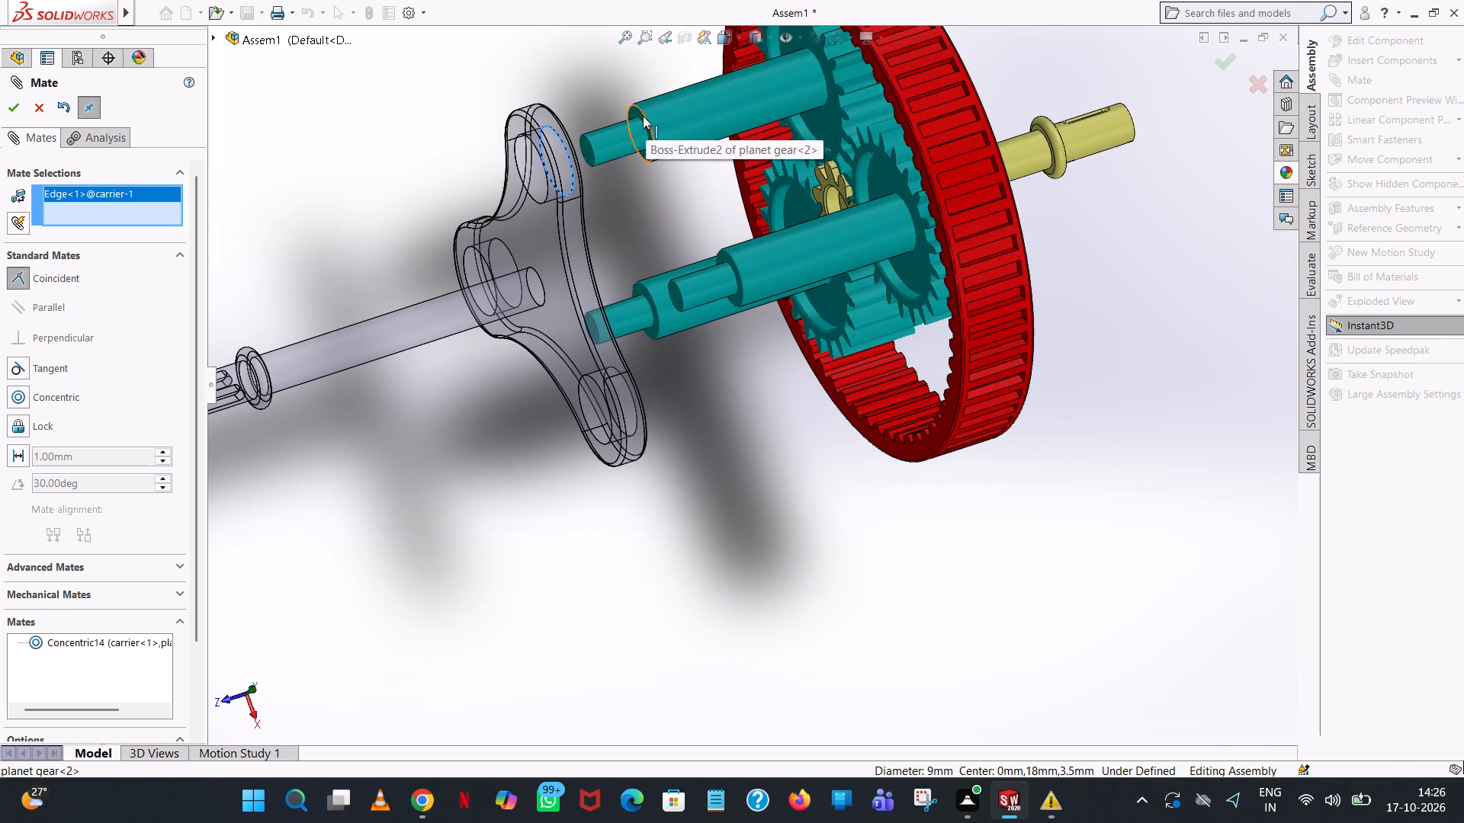
{"action": "middle_click_drag", "start_coordinate": [650, 110], "coordinate": [681, 120]}
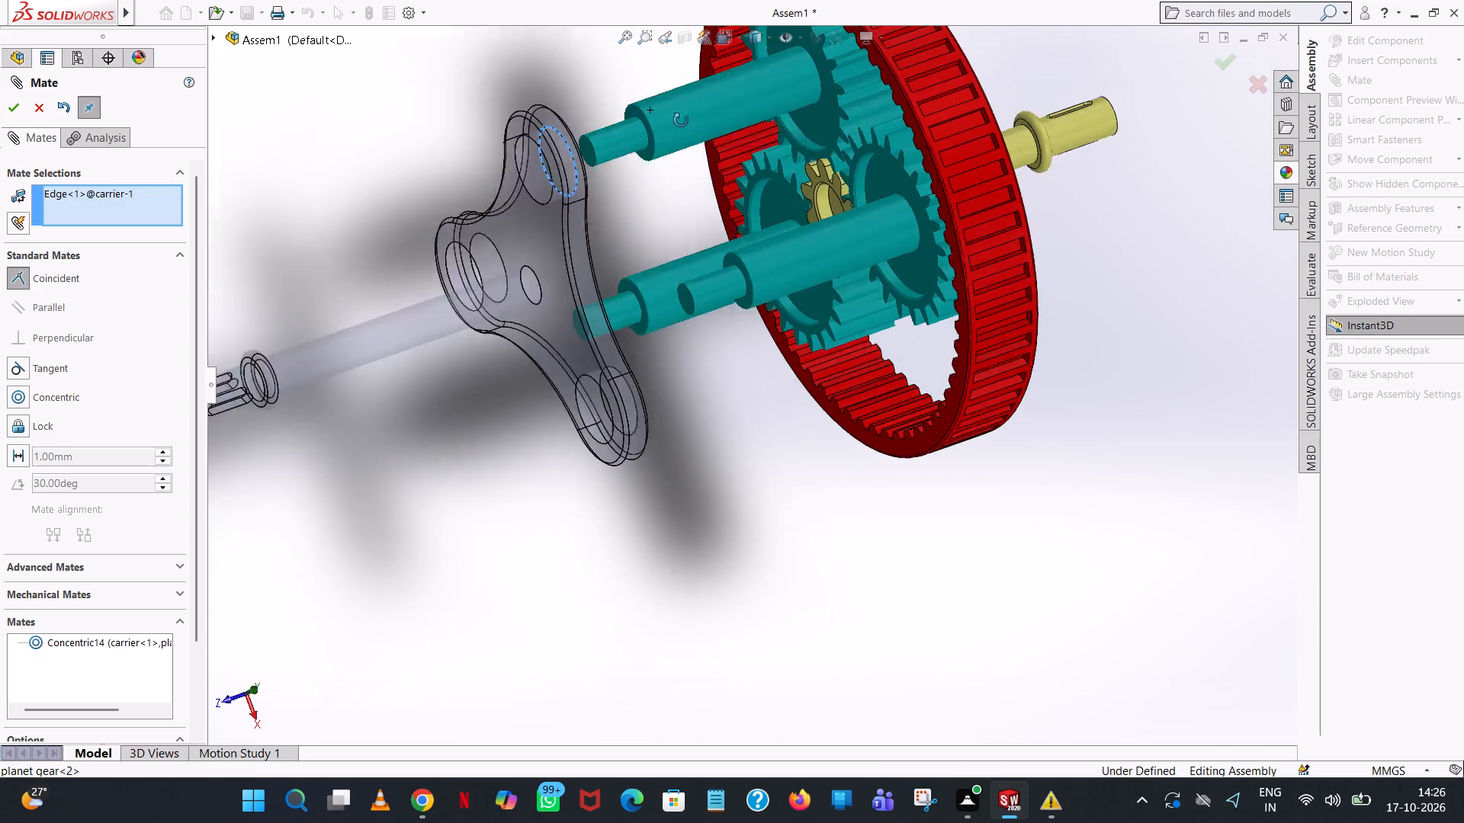
{"action": "middle_click_drag", "start_coordinate": [681, 120], "coordinate": [702, 120]}
{"action": "scroll", "coordinate": [659, 133], "scroll_direction": "down", "scroll_amount": 8}
{"action": "left_click", "coordinate": [623, 212]}
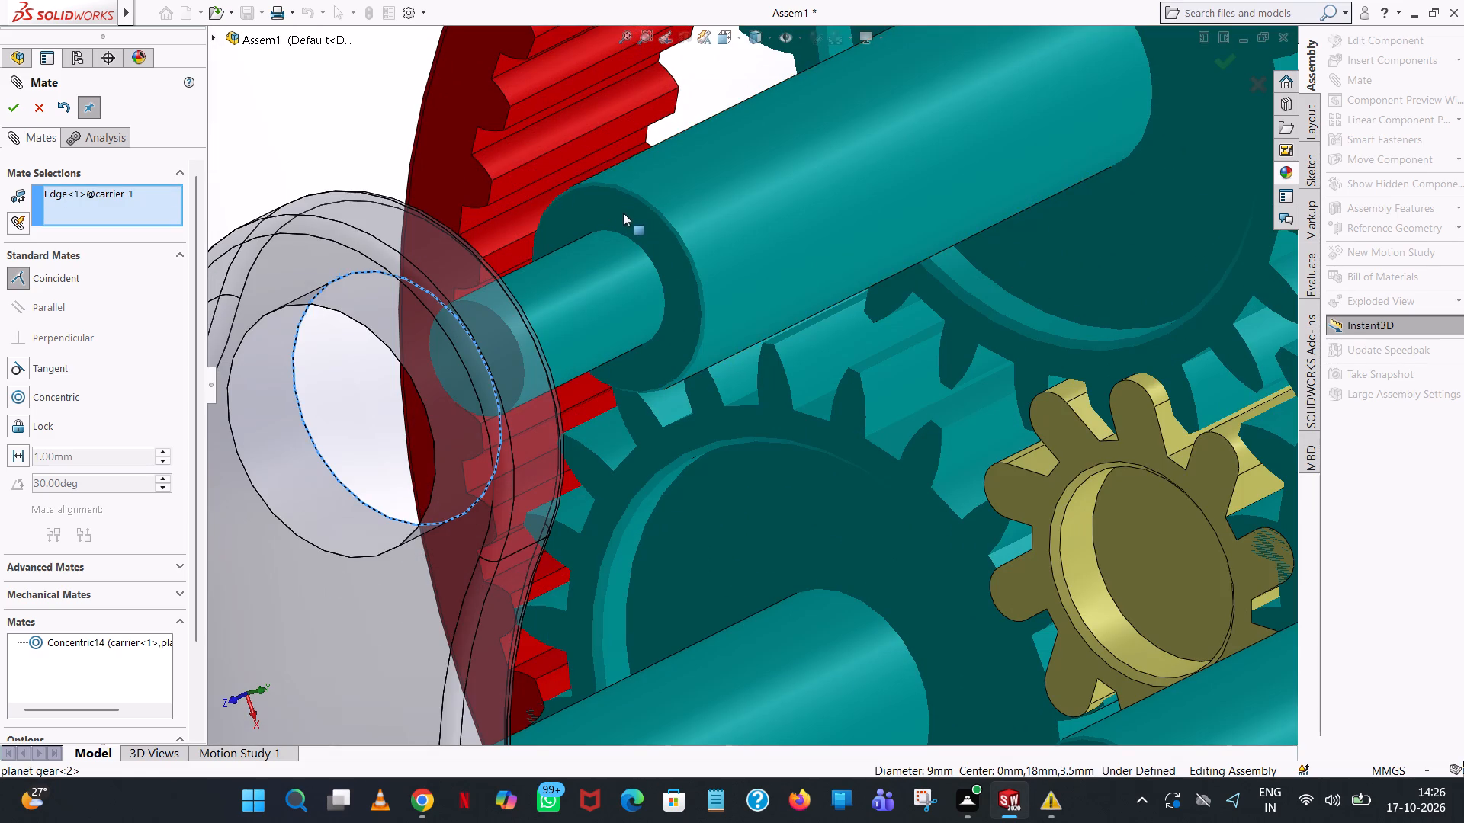
{"action": "left_click", "coordinate": [601, 163]}
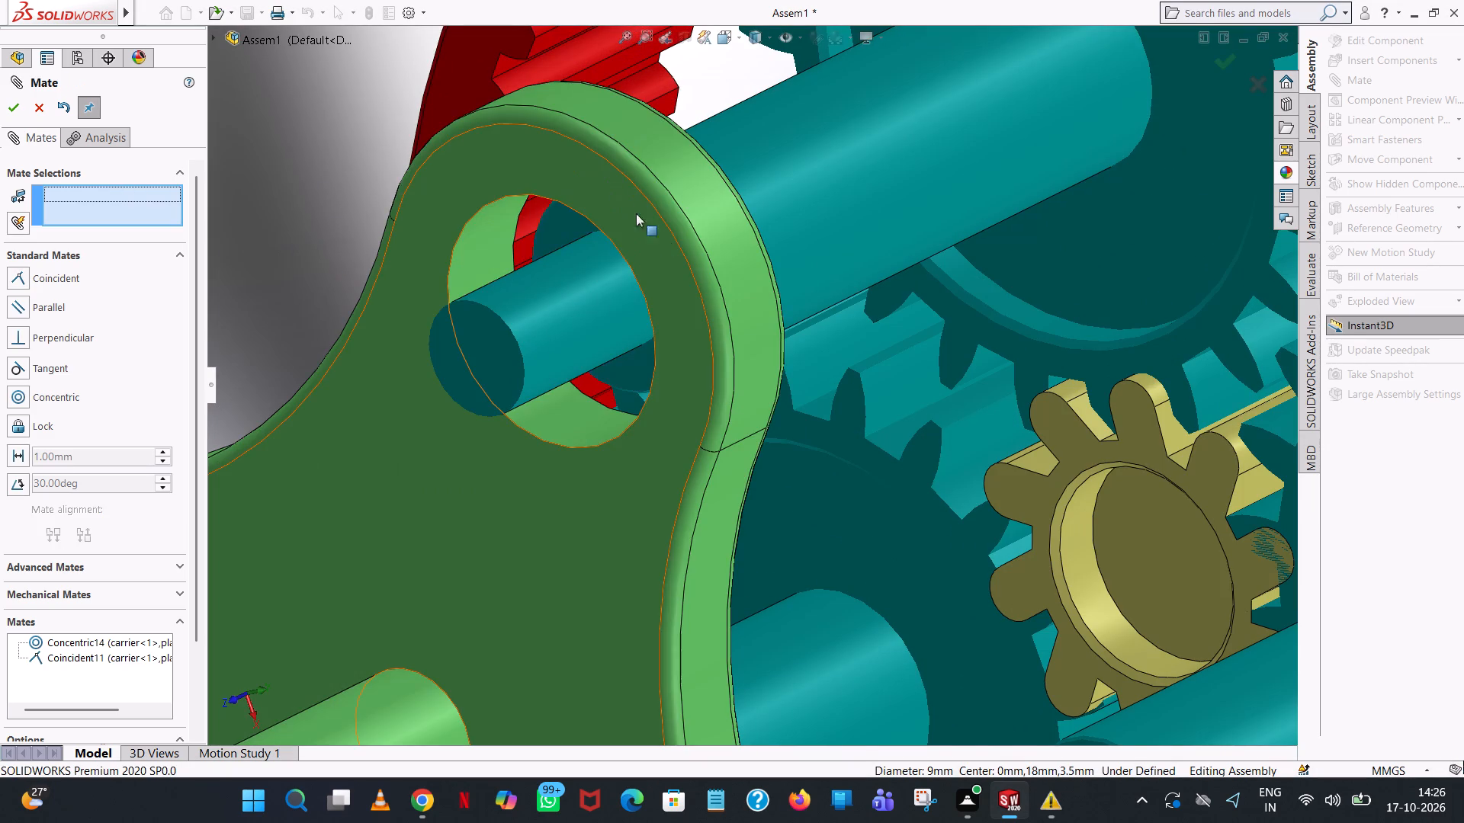
Examine how the carrier sits on the planet gear shafts from the front, side and back.
{"action": "scroll", "coordinate": [678, 261], "scroll_direction": "up", "scroll_amount": 5}
{"action": "scroll", "coordinate": [811, 361], "scroll_direction": "up", "scroll_amount": 5}
{"action": "scroll", "coordinate": [884, 429], "scroll_direction": "up", "scroll_amount": 2}
{"action": "scroll", "coordinate": [898, 496], "scroll_direction": "up", "scroll_amount": 1}
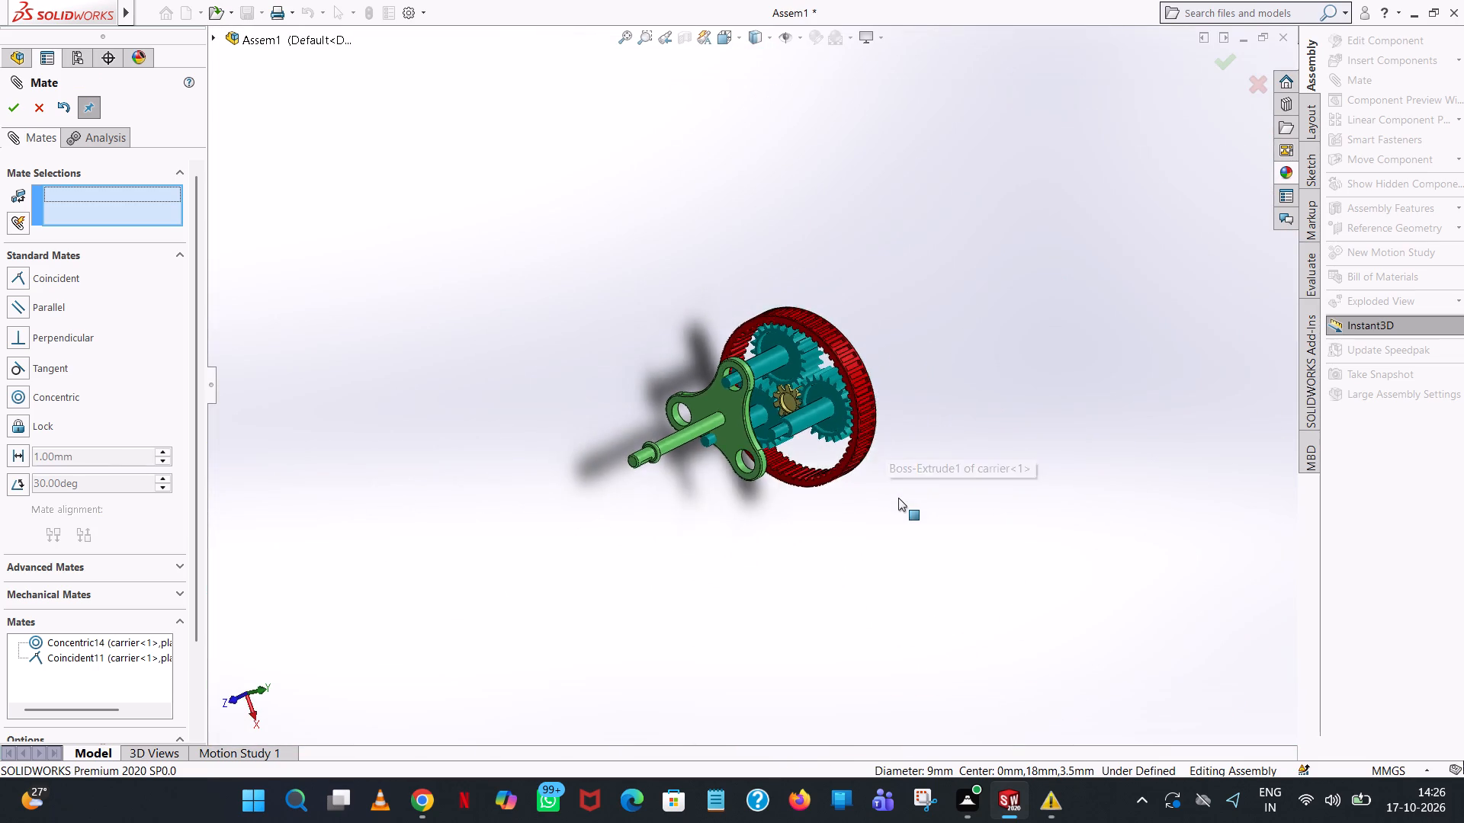
{"action": "middle_click_drag", "start_coordinate": [898, 498], "coordinate": [910, 310]}
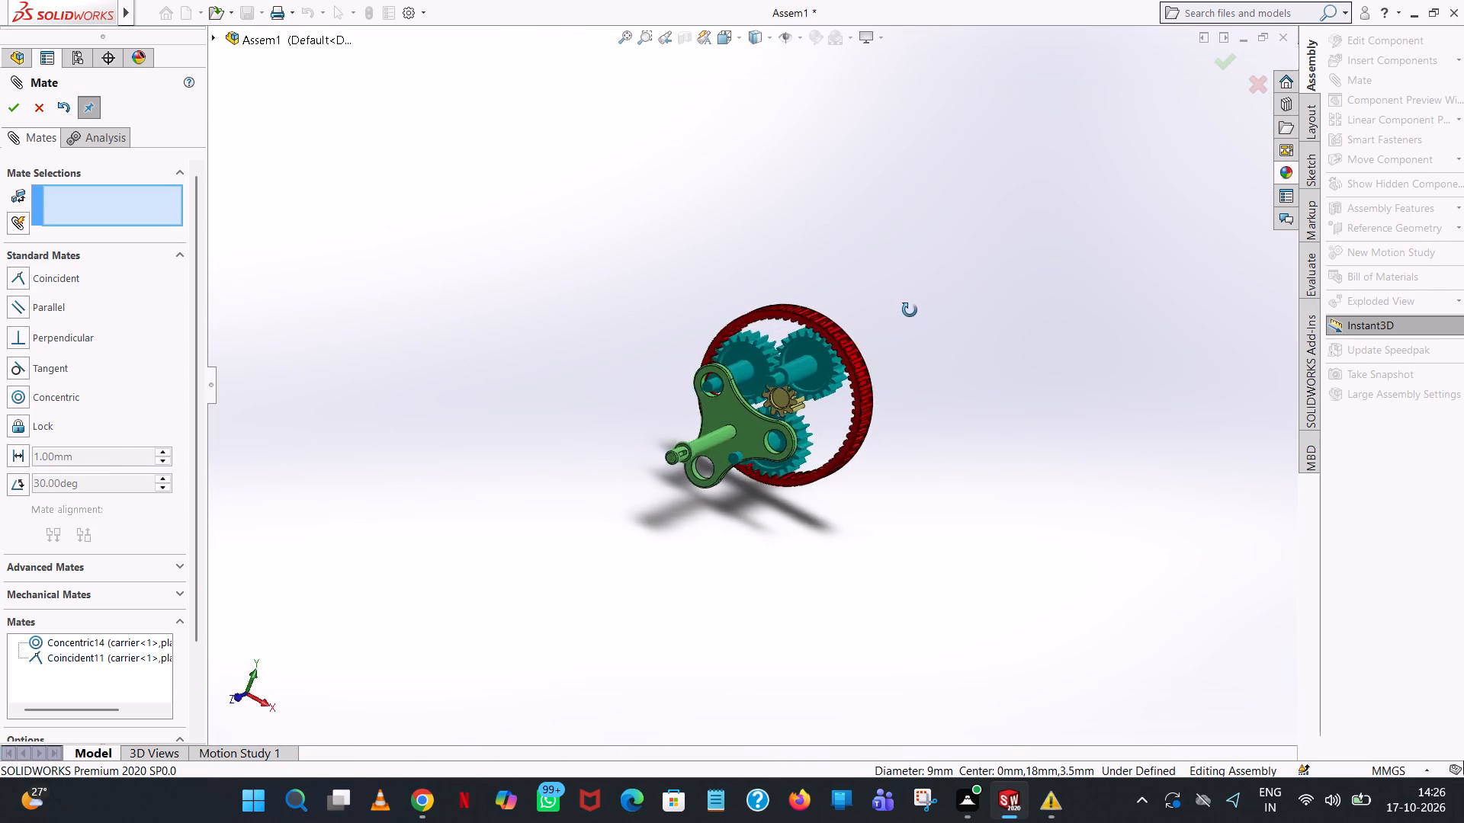
{"action": "middle_click_drag", "start_coordinate": [910, 310], "coordinate": [1179, 179]}
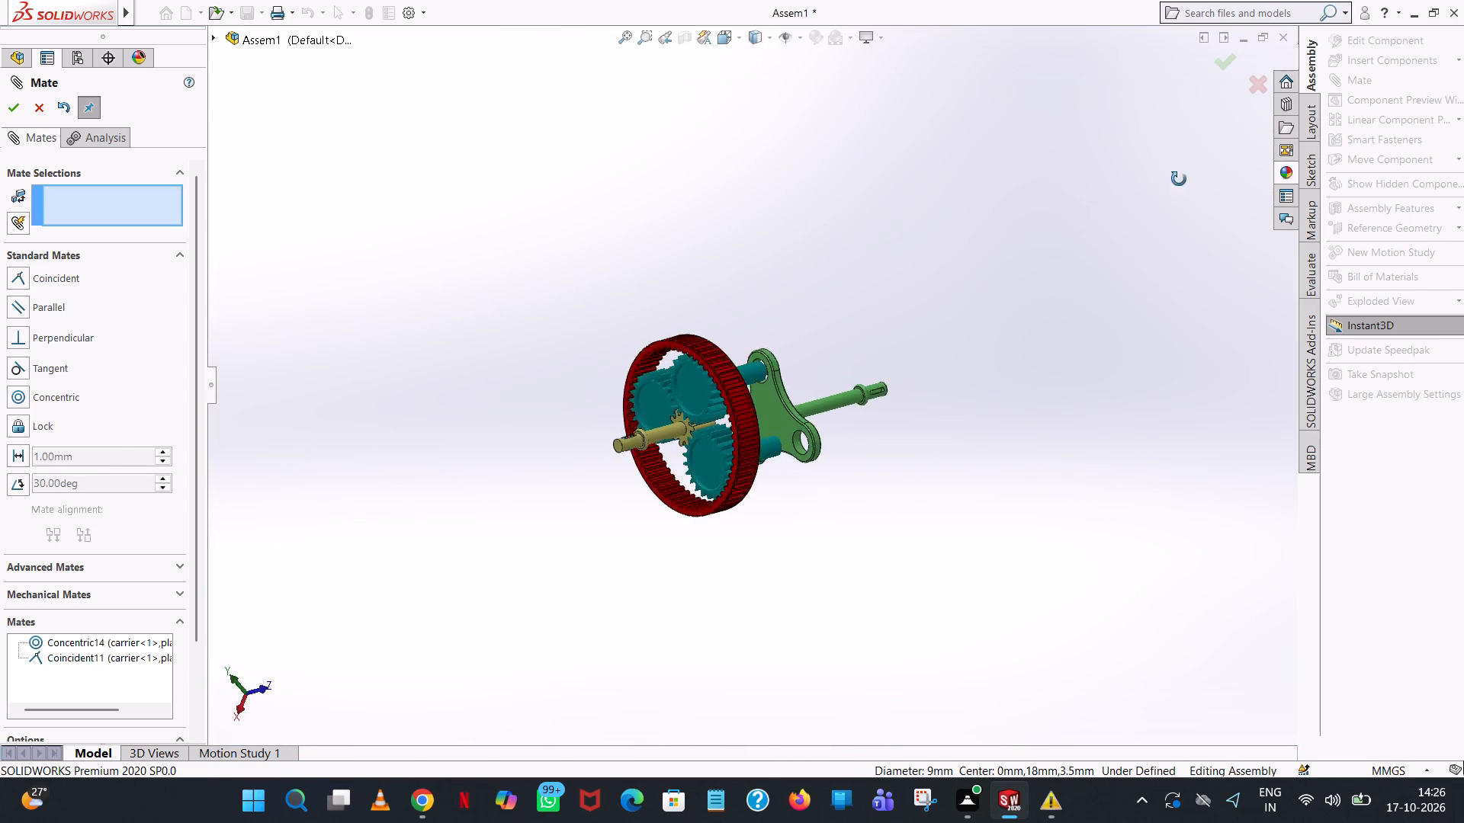
{"action": "middle_click_drag", "start_coordinate": [1179, 179], "coordinate": [929, 274]}
{"action": "scroll", "coordinate": [913, 347], "scroll_direction": "up", "scroll_amount": 1}
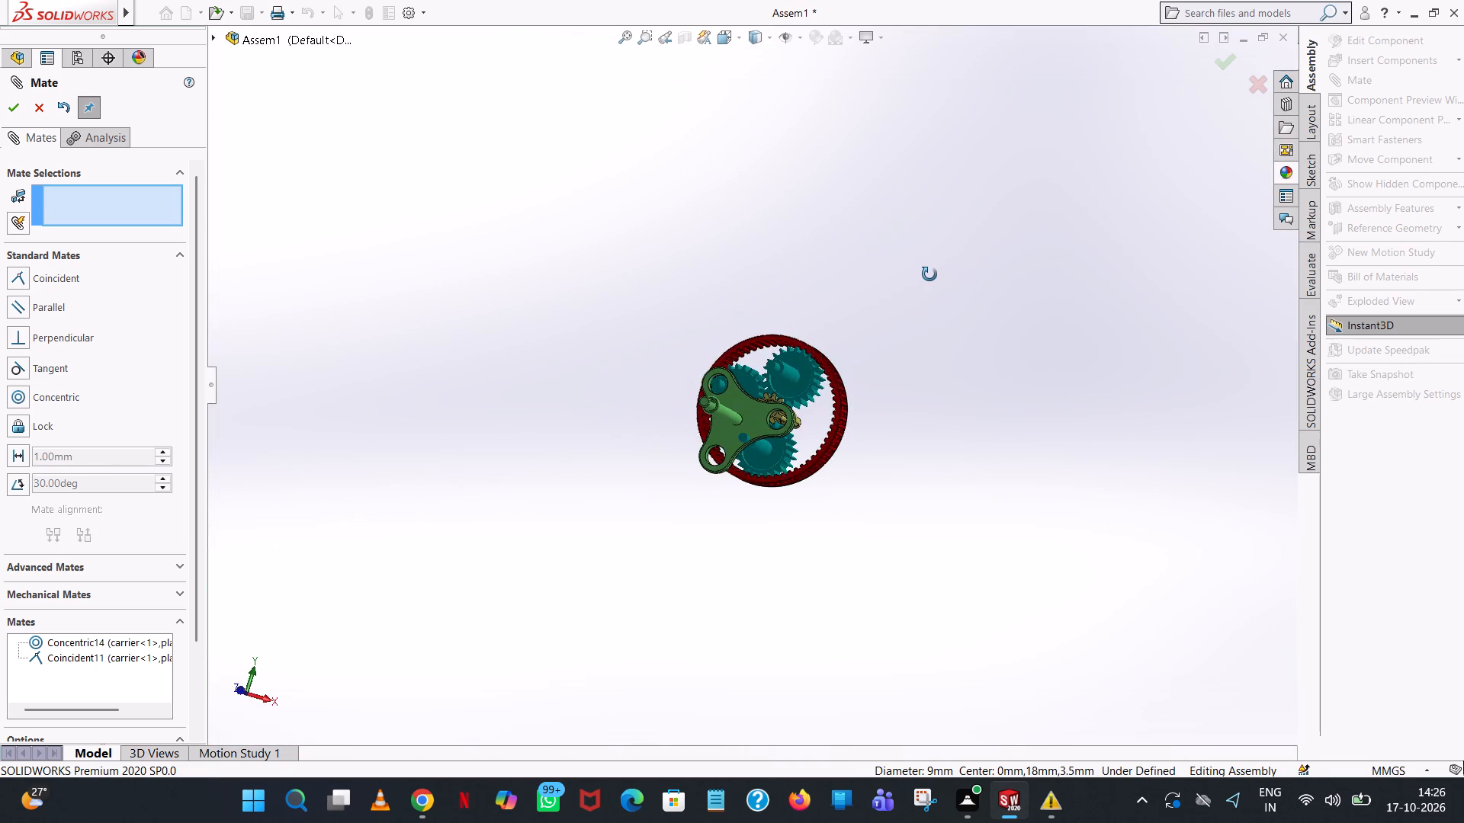
{"action": "middle_click_drag", "start_coordinate": [929, 274], "coordinate": [936, 295]}
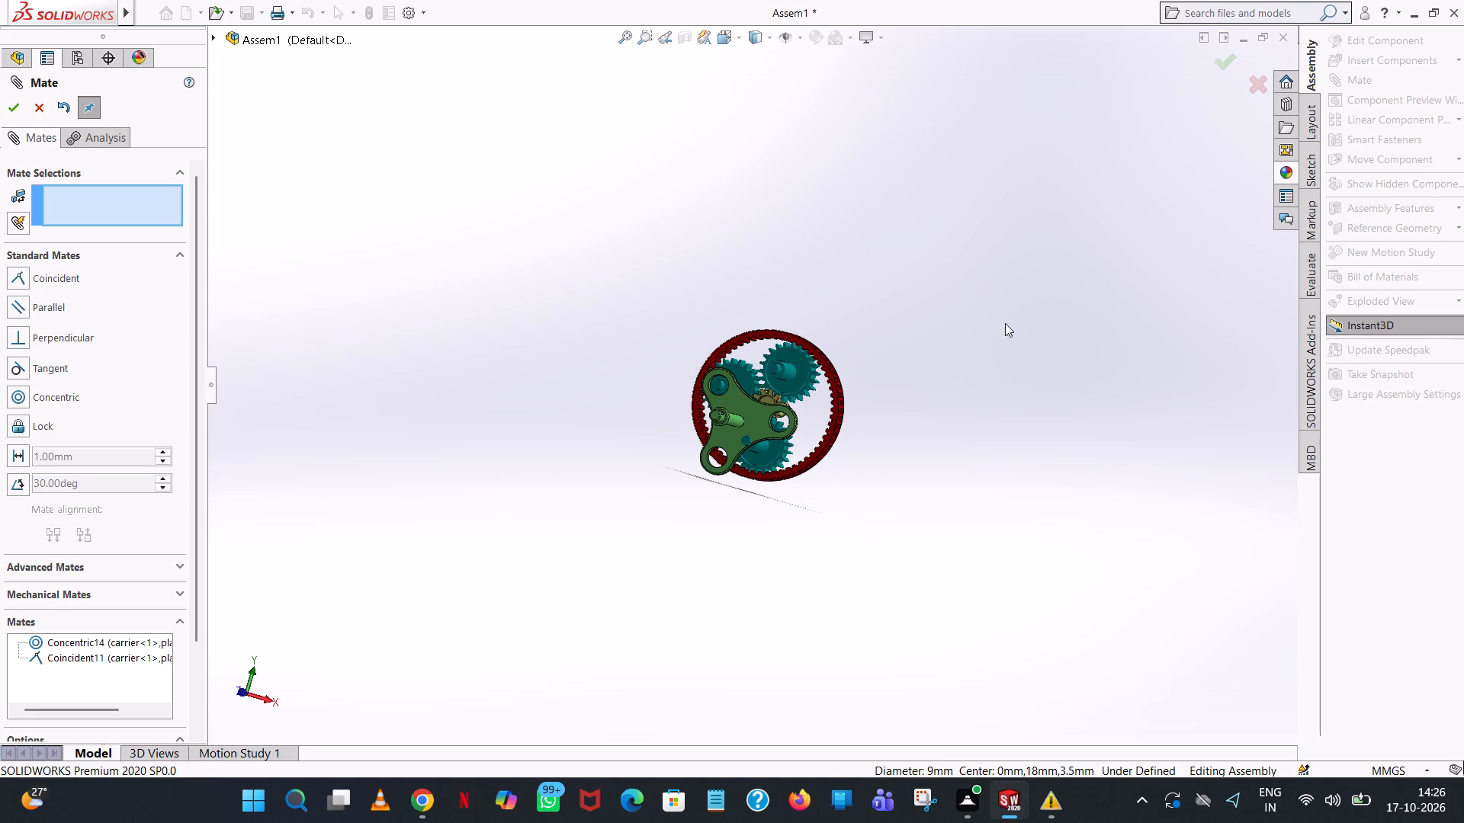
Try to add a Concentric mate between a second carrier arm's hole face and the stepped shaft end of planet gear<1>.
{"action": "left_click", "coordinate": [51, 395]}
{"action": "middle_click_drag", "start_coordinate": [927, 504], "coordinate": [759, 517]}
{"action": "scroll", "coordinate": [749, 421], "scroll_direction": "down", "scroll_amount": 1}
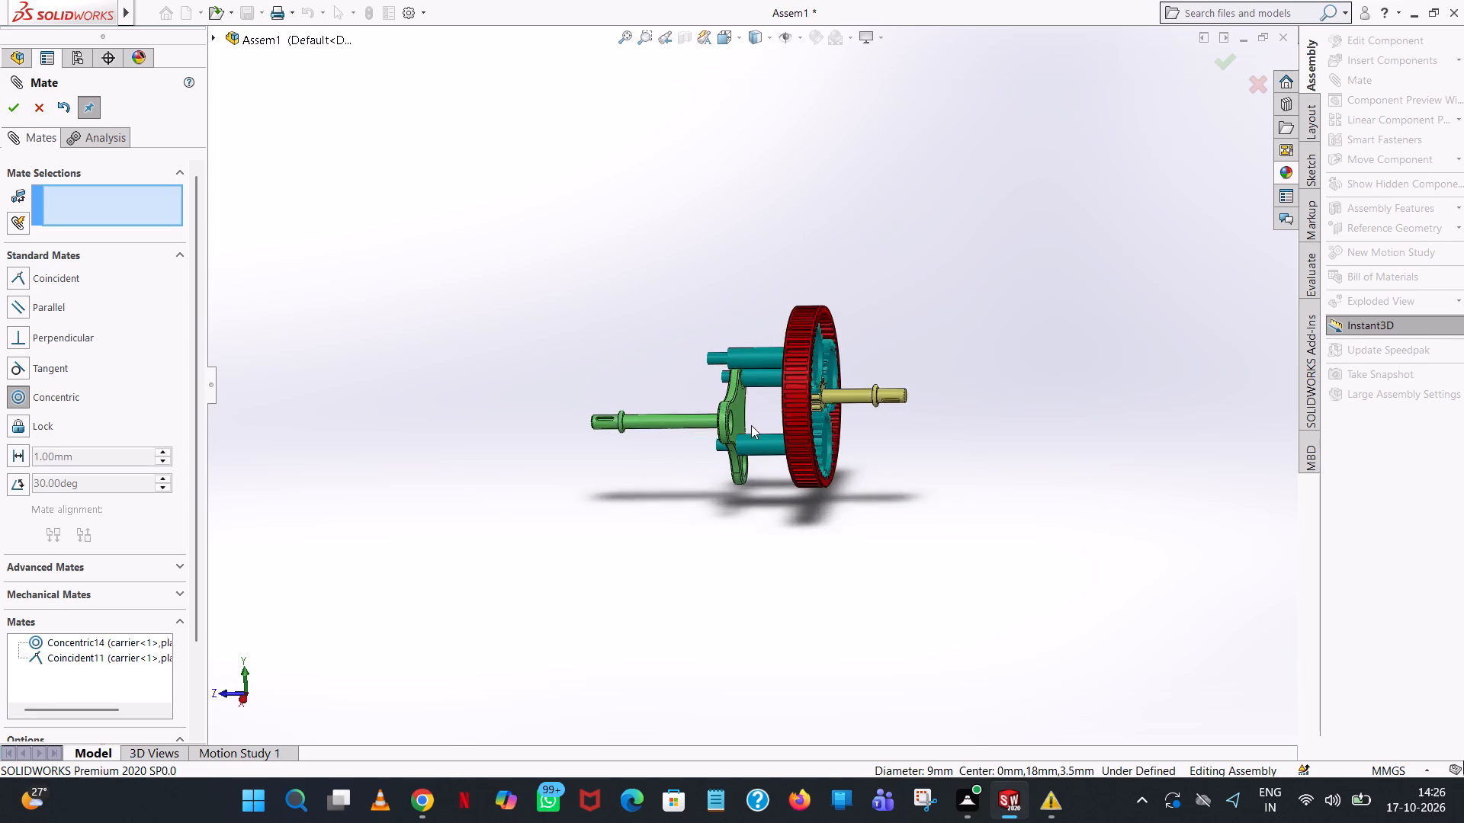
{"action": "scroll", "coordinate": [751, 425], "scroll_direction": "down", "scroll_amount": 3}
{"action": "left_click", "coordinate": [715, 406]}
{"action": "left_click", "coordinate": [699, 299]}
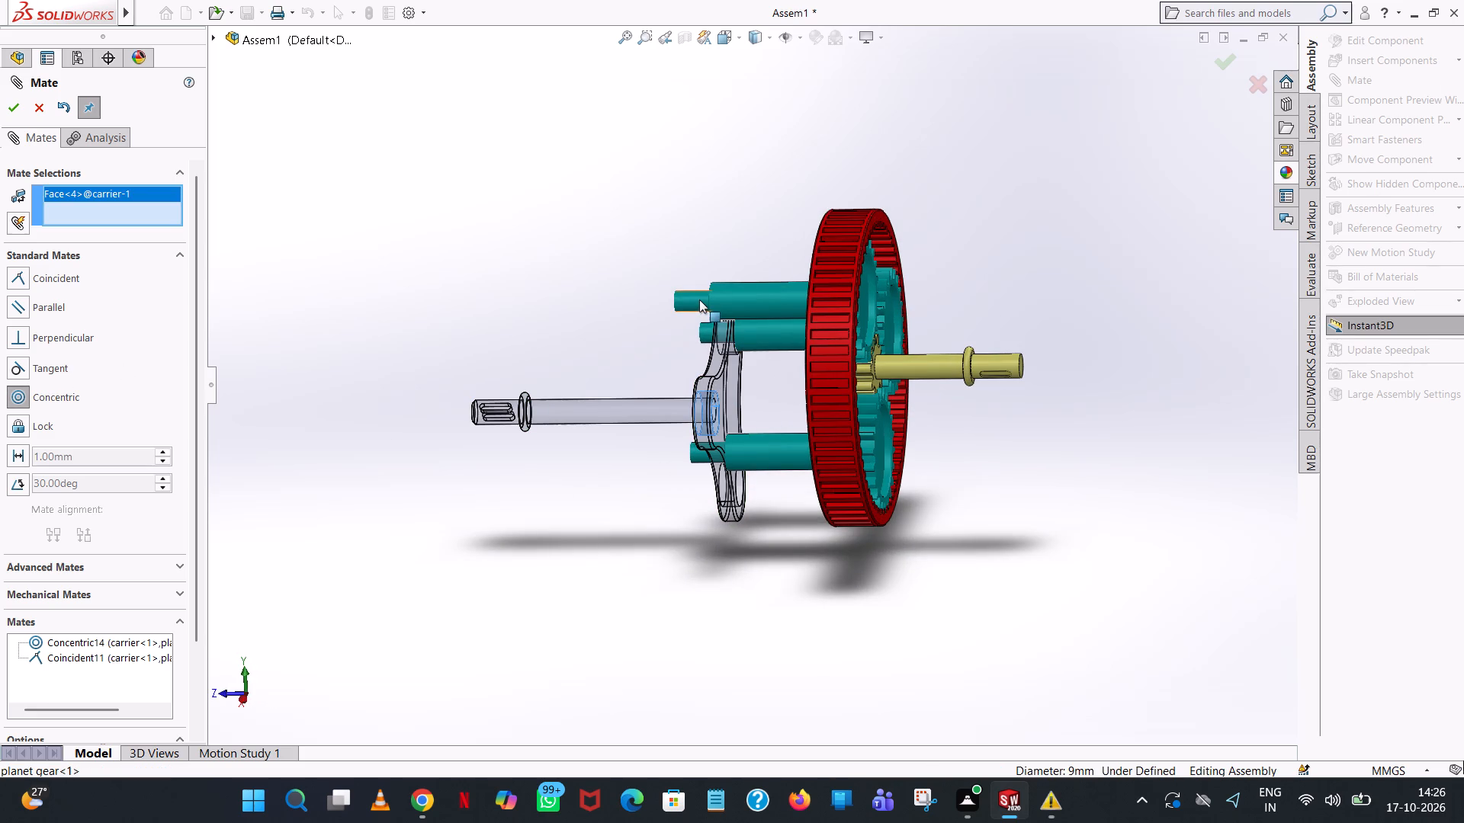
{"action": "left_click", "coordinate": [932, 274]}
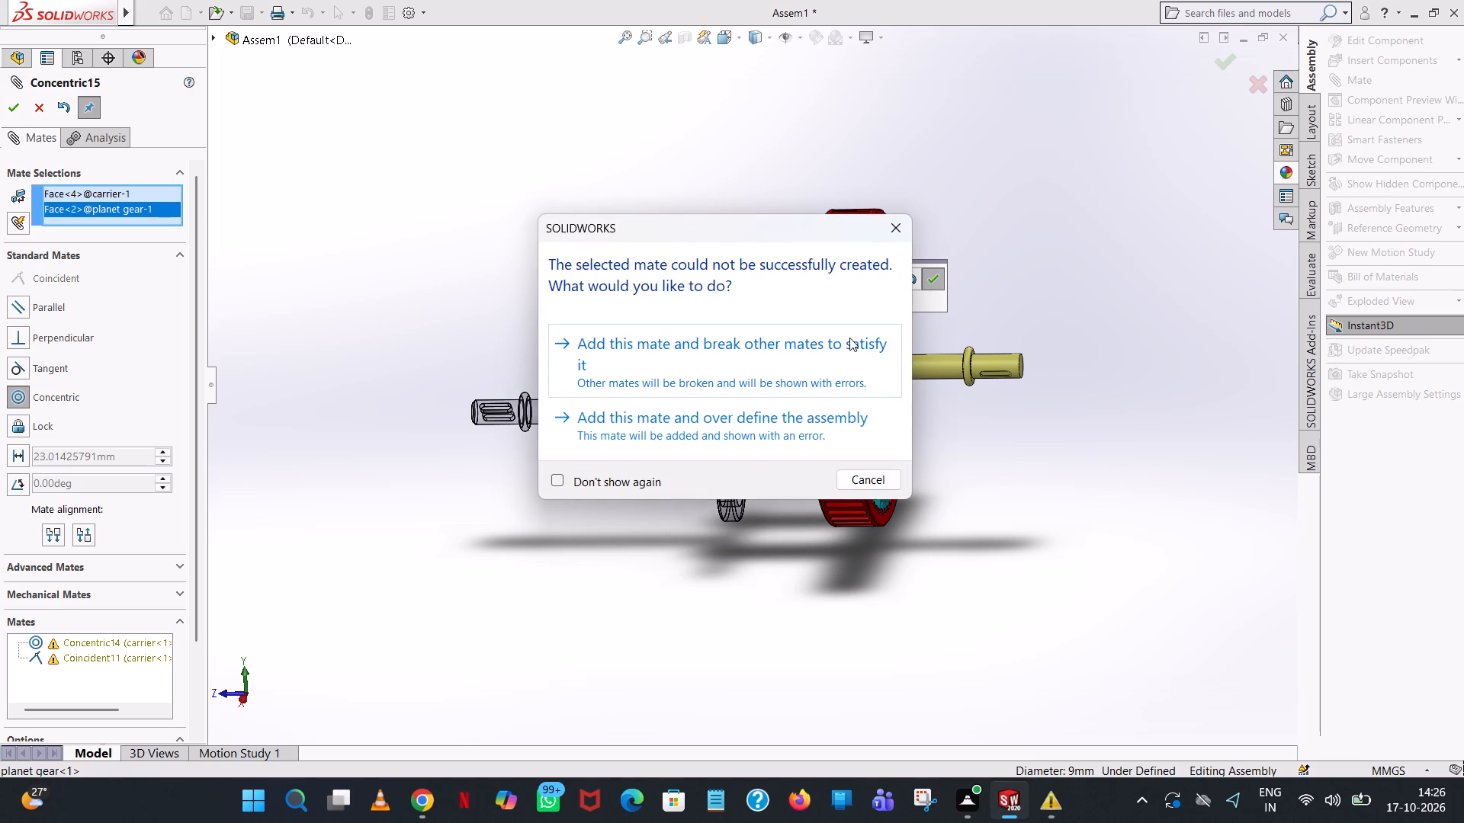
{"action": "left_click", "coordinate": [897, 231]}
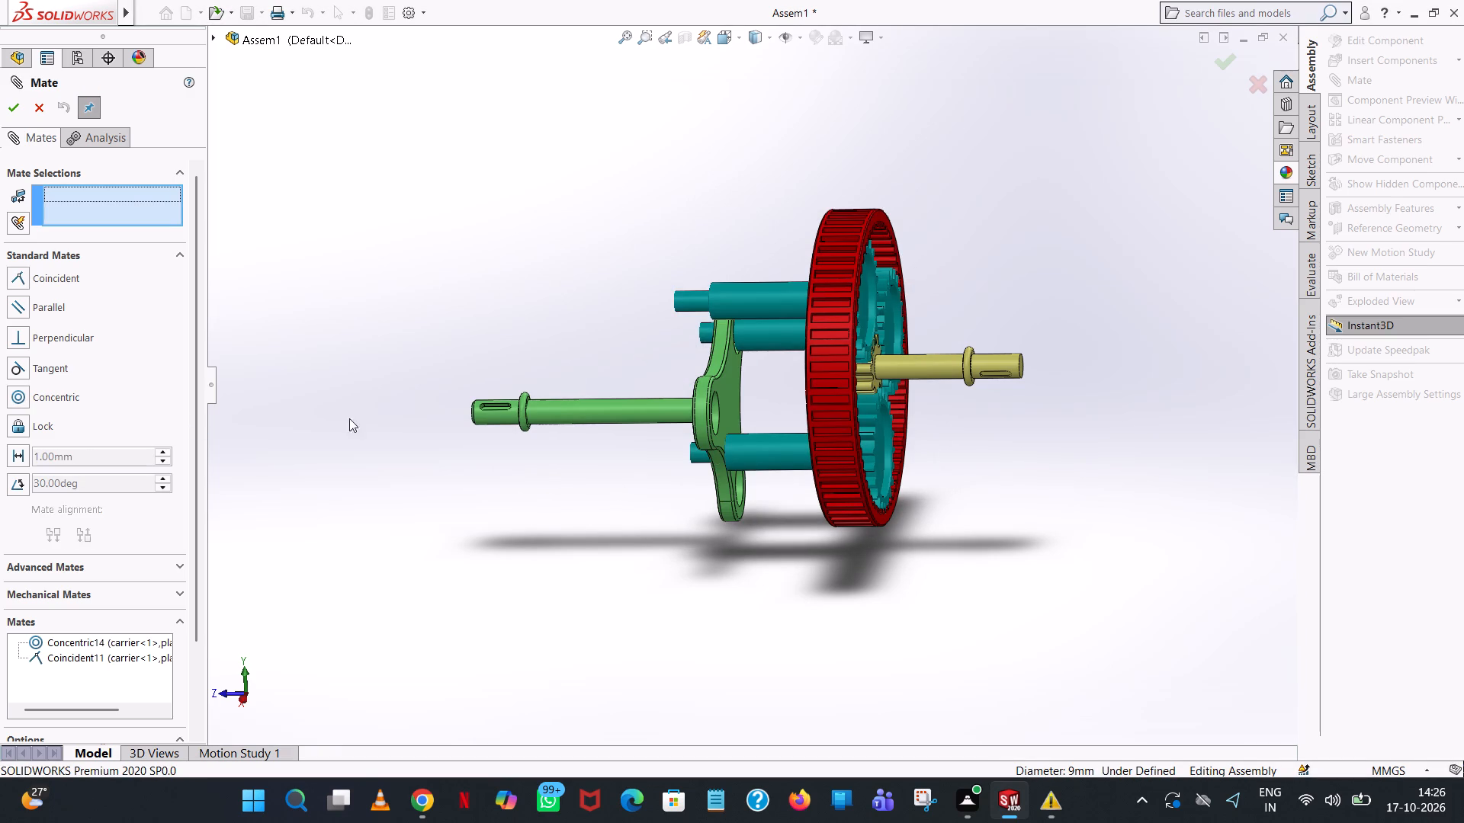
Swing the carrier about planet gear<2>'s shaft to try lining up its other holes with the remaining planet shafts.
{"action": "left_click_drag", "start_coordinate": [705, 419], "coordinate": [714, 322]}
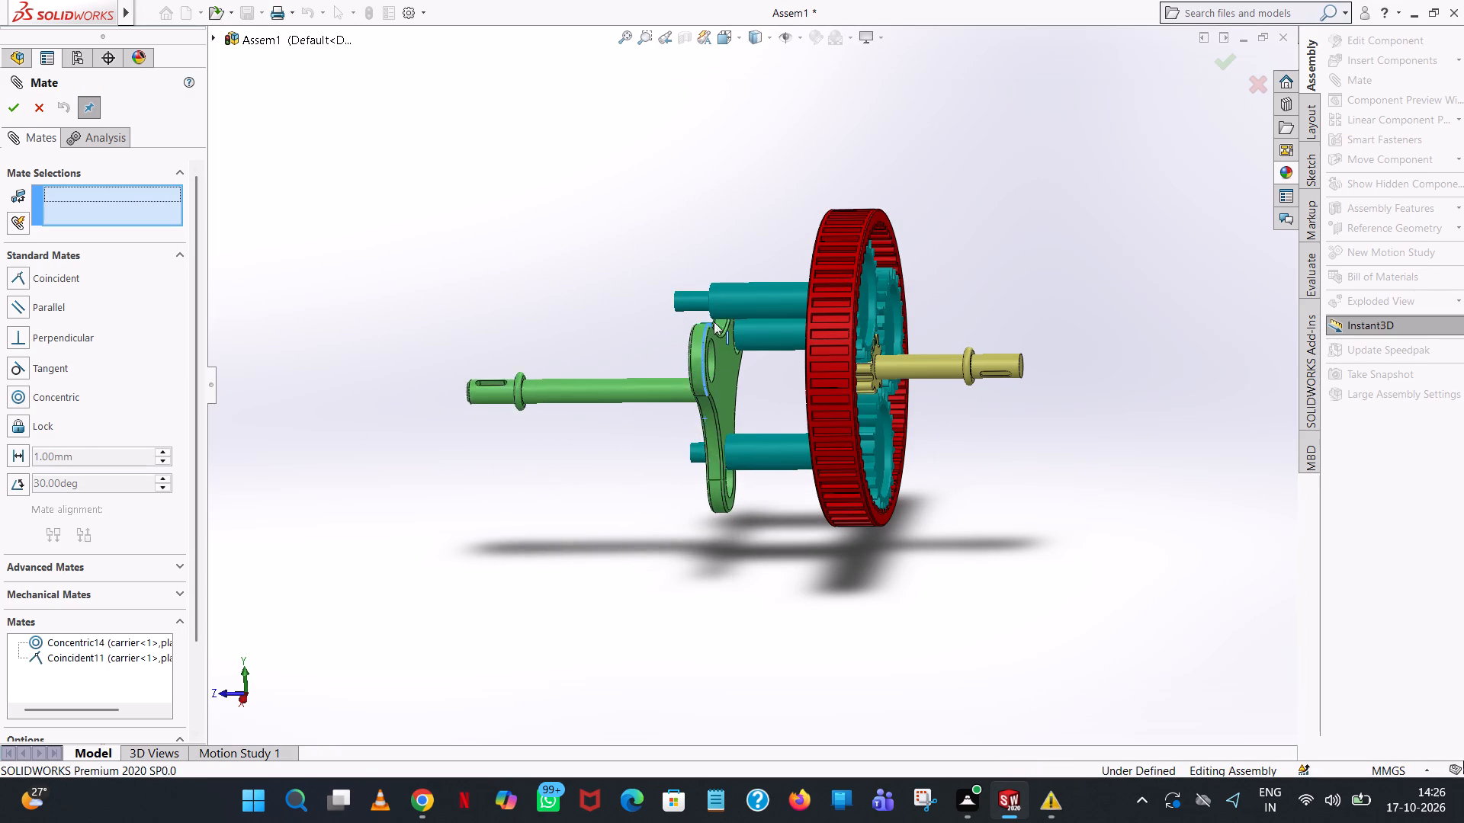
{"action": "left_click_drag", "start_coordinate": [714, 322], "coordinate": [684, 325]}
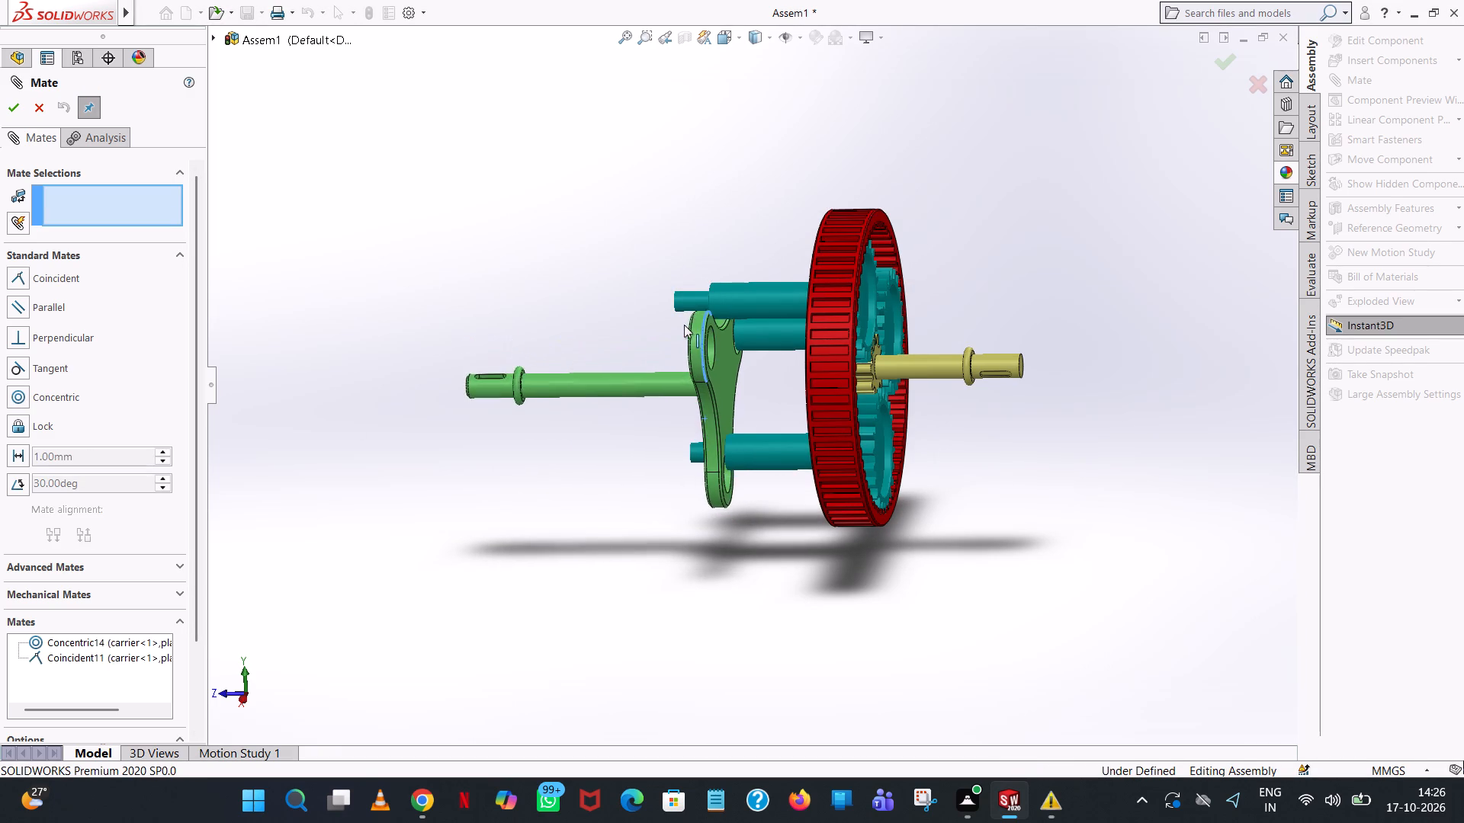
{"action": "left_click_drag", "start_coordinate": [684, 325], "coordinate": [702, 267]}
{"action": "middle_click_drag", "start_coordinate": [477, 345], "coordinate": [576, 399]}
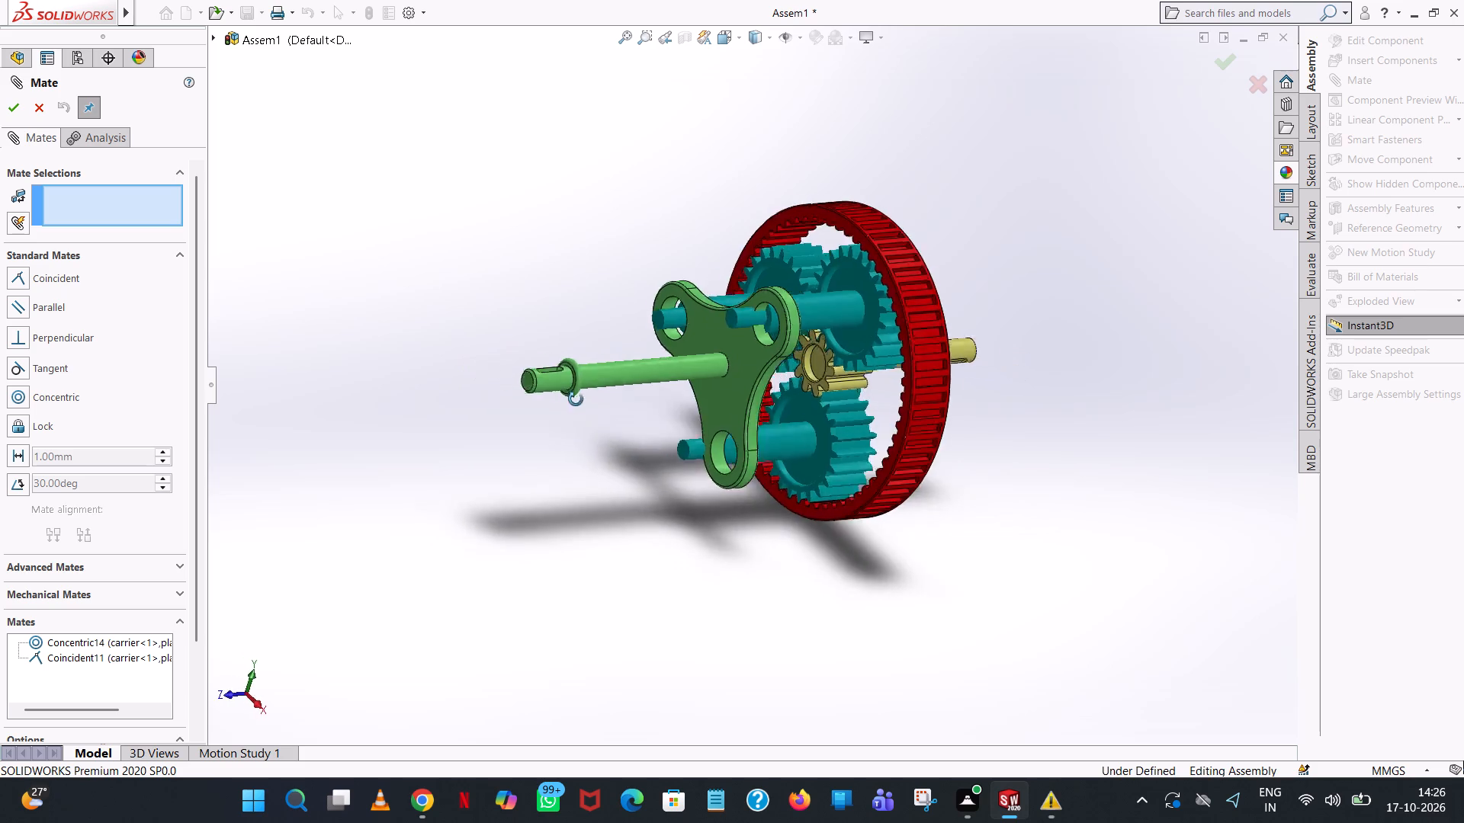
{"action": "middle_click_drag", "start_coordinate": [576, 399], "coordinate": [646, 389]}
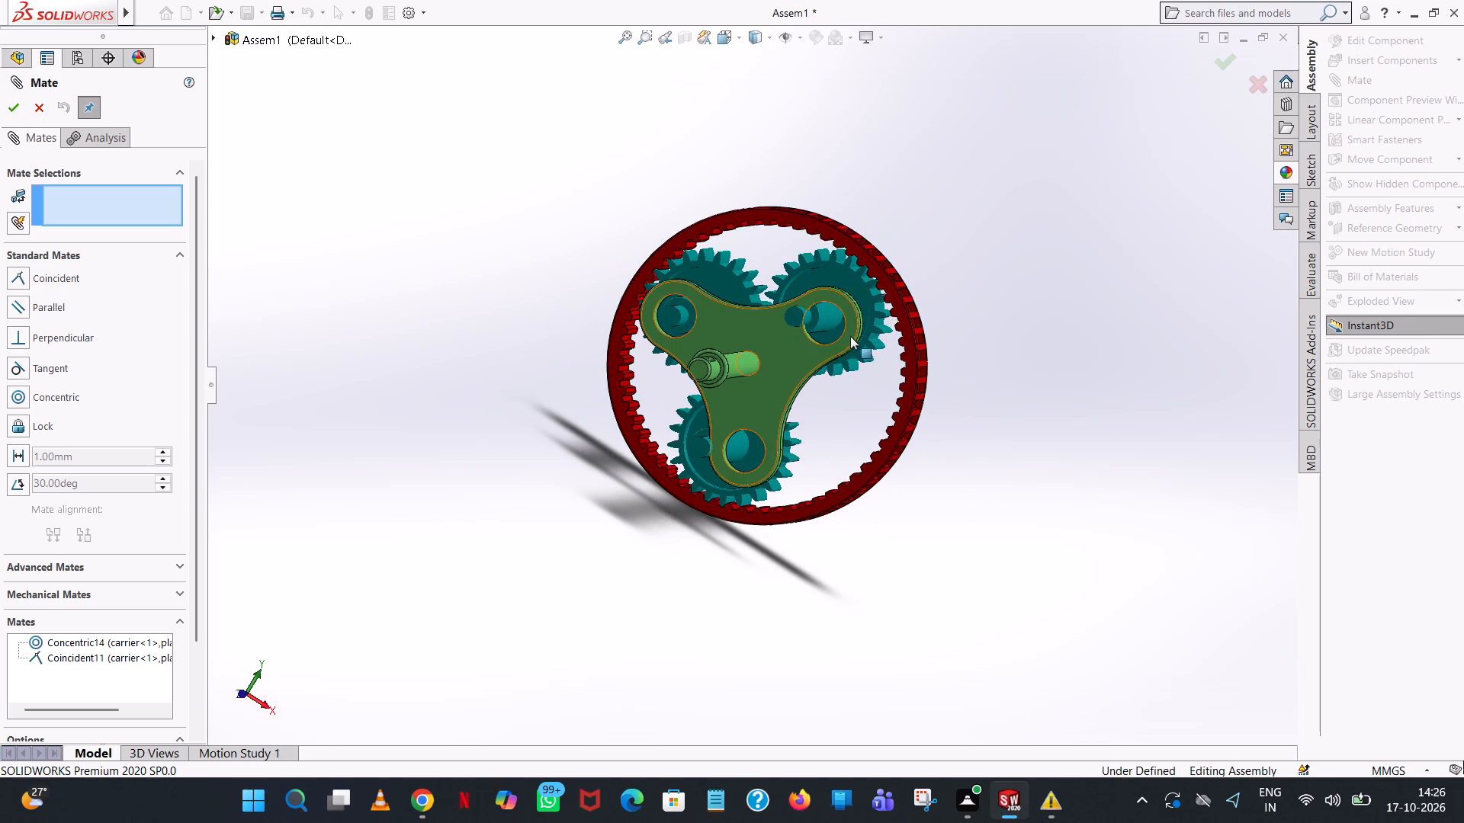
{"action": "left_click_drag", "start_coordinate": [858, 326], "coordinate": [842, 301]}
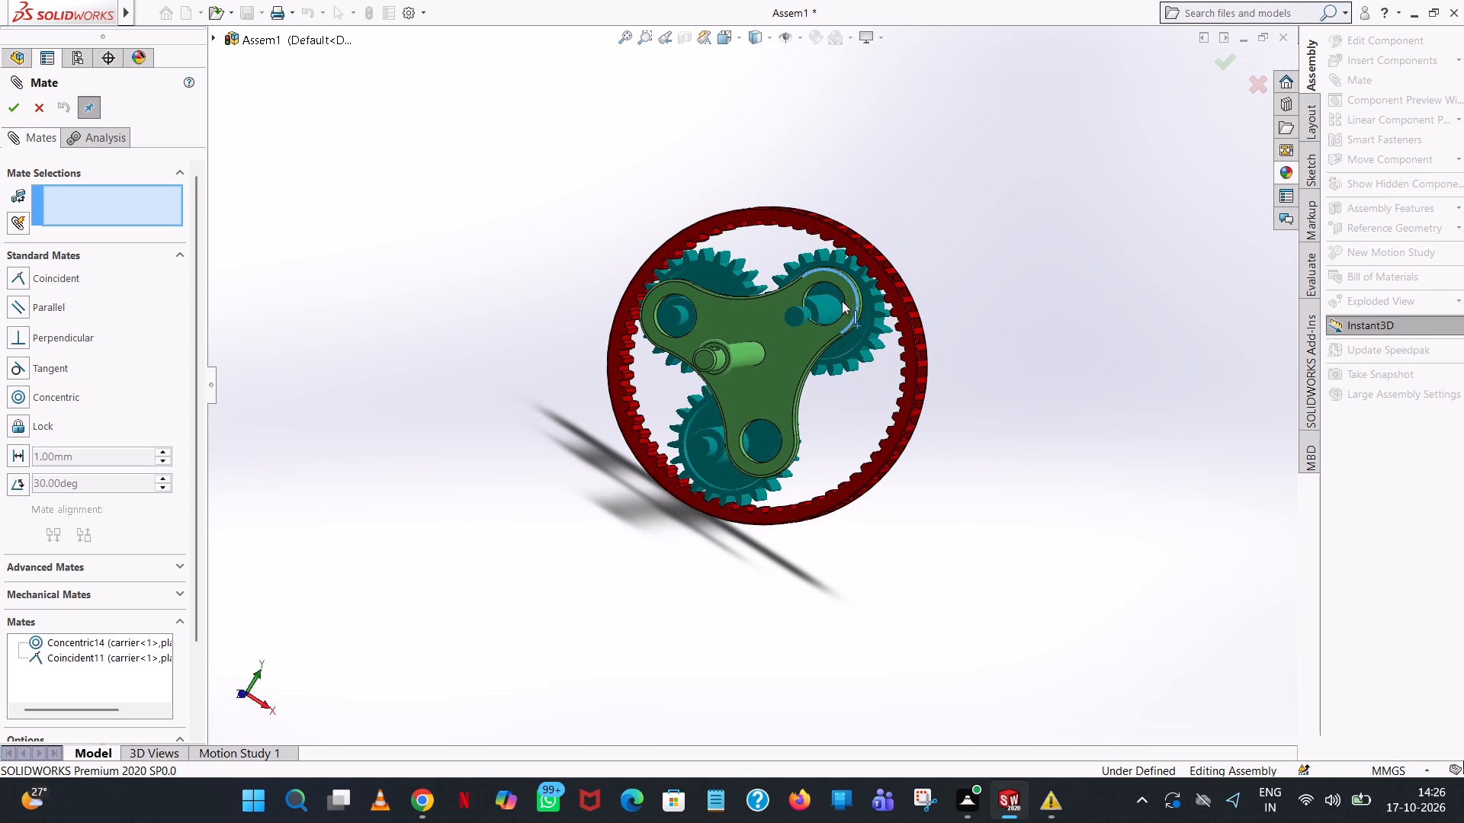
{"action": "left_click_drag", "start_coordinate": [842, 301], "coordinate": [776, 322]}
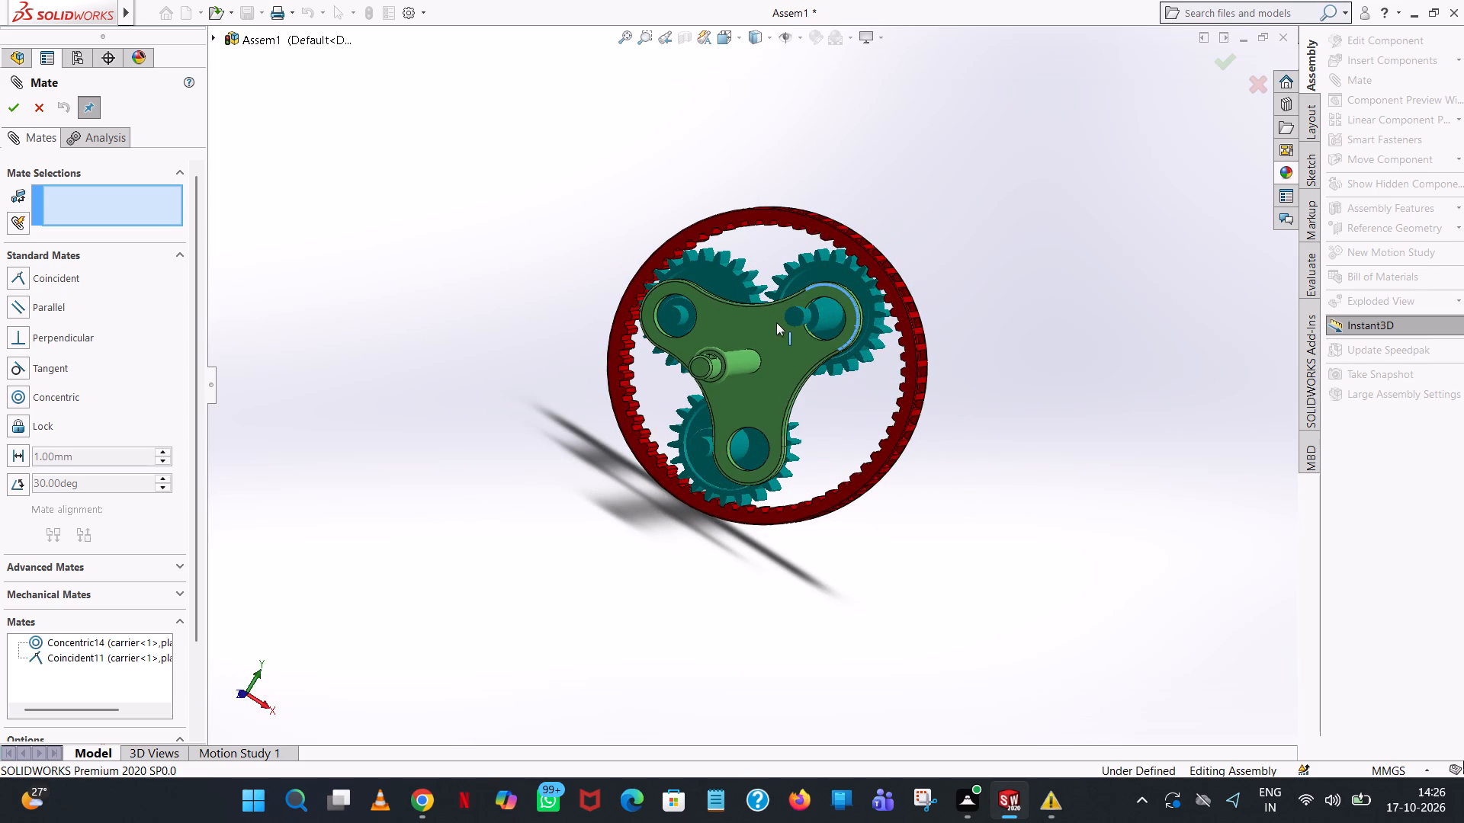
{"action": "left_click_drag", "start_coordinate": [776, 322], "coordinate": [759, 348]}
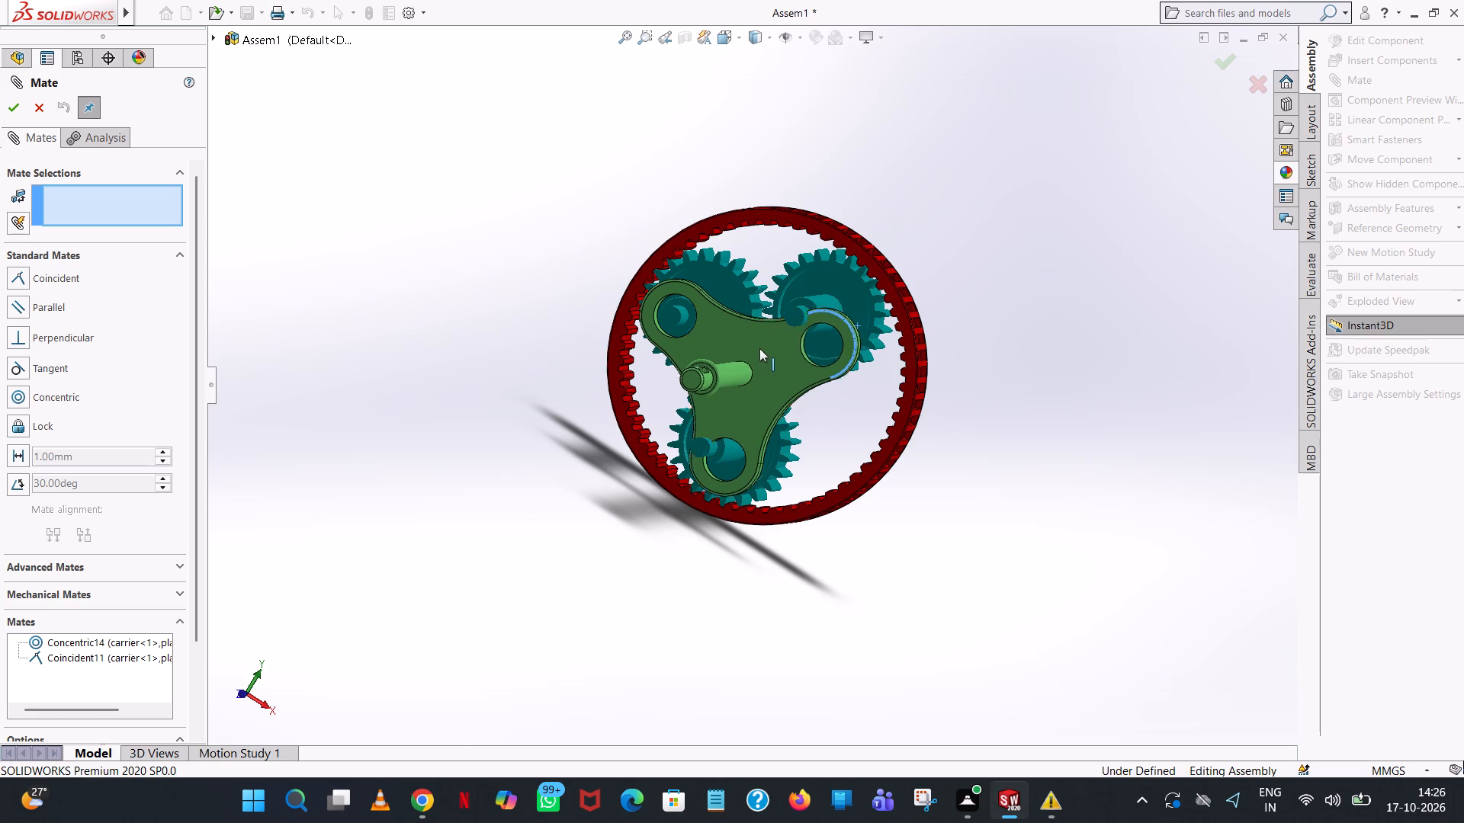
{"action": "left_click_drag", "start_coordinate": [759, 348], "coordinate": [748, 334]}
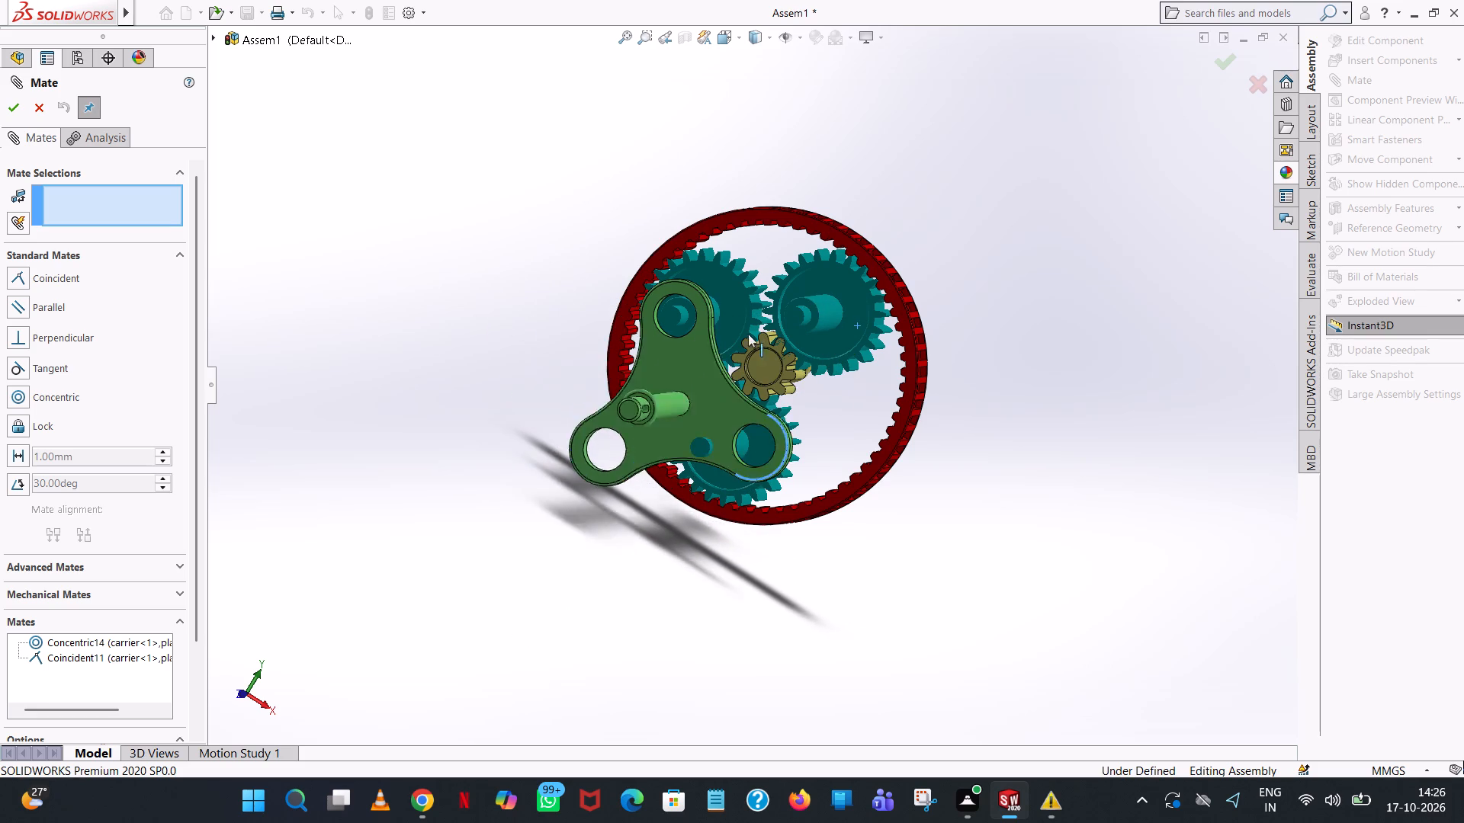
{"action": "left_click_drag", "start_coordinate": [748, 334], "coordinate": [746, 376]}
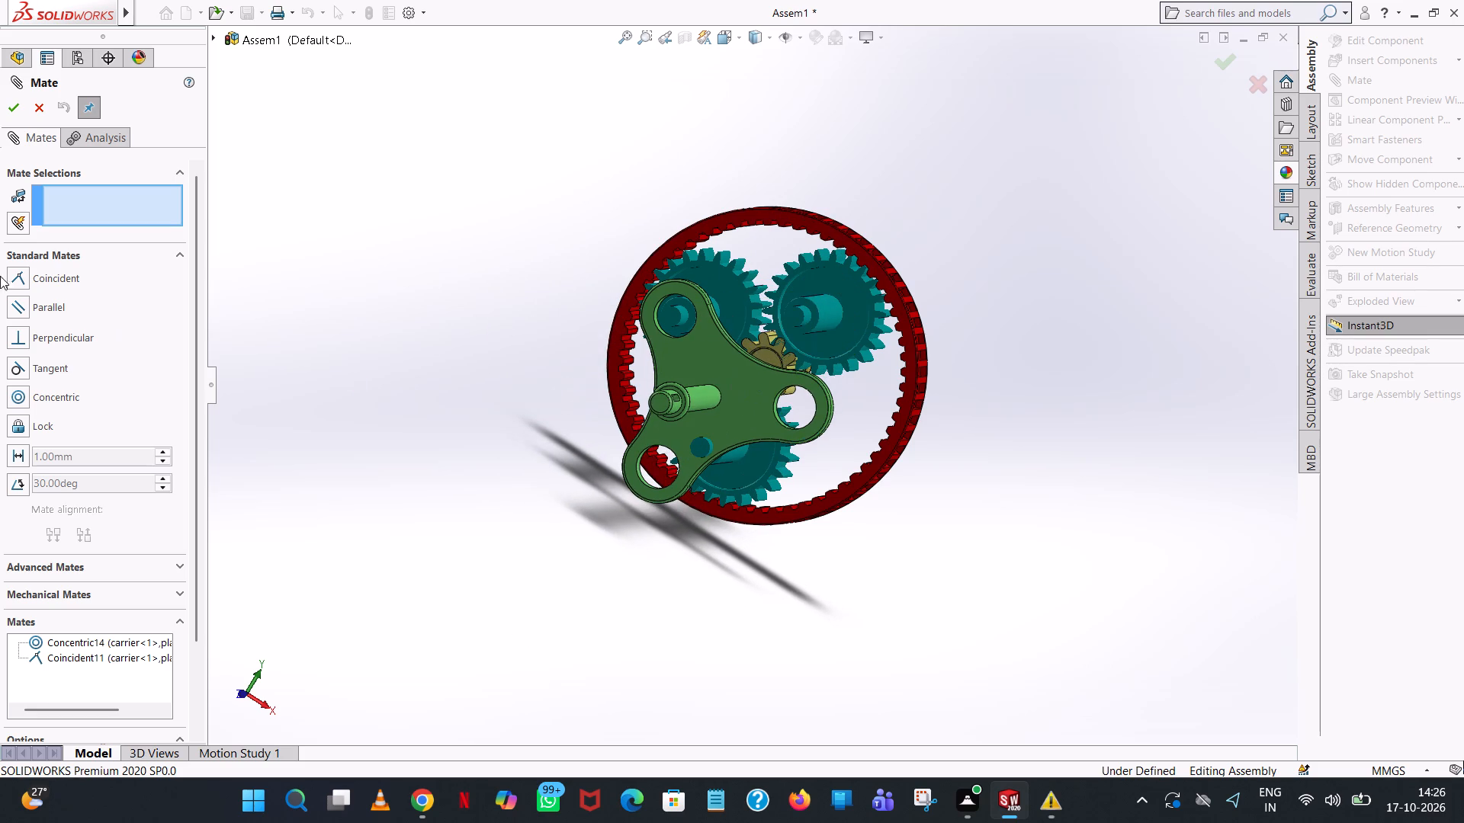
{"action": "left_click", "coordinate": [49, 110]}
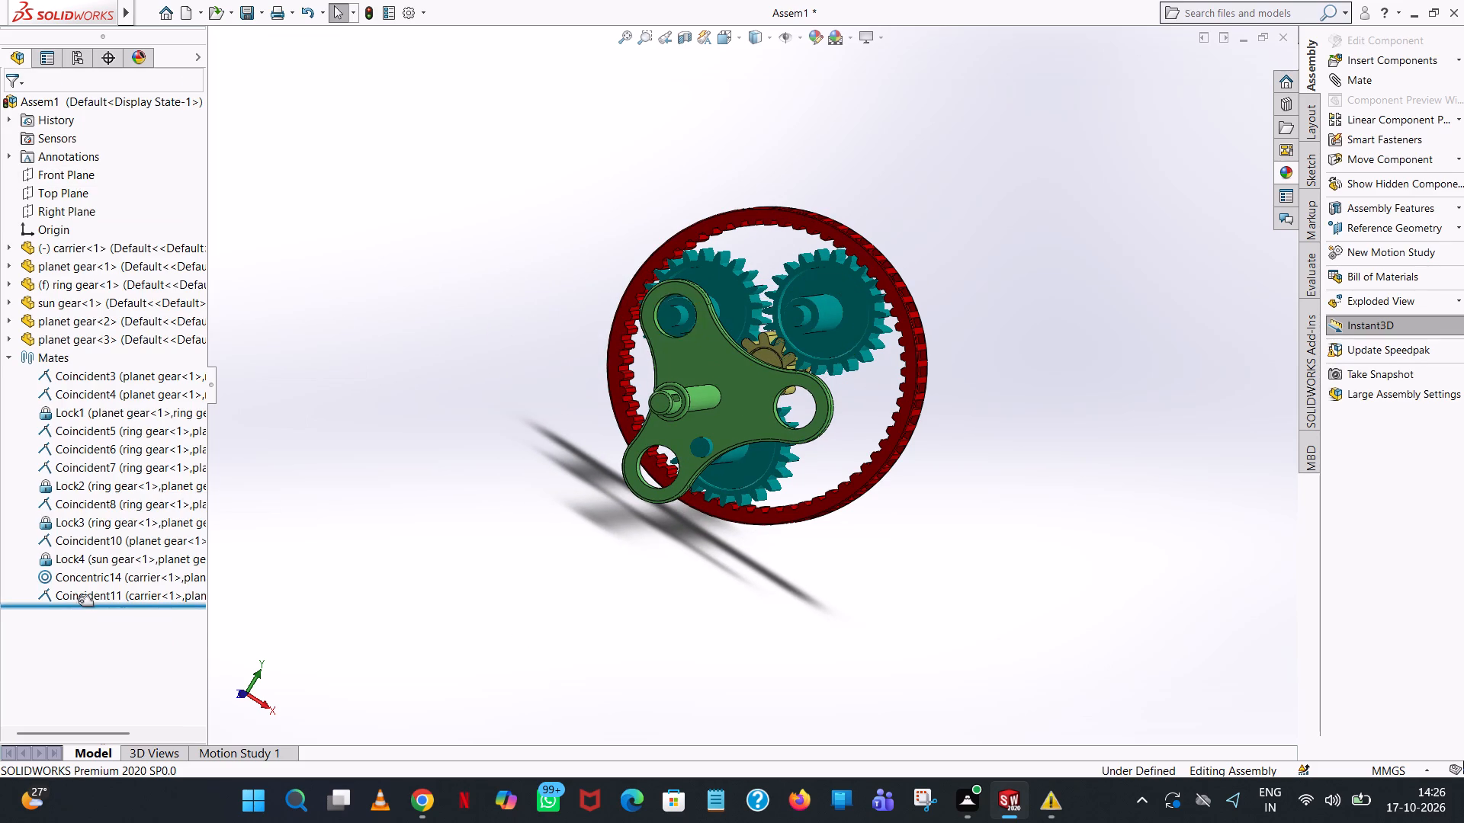
Delete the Coincident11 mate between the carrier and planet gear<2>.
{"action": "left_click", "coordinate": [85, 594]}
{"action": "right_click", "coordinate": [85, 594]}
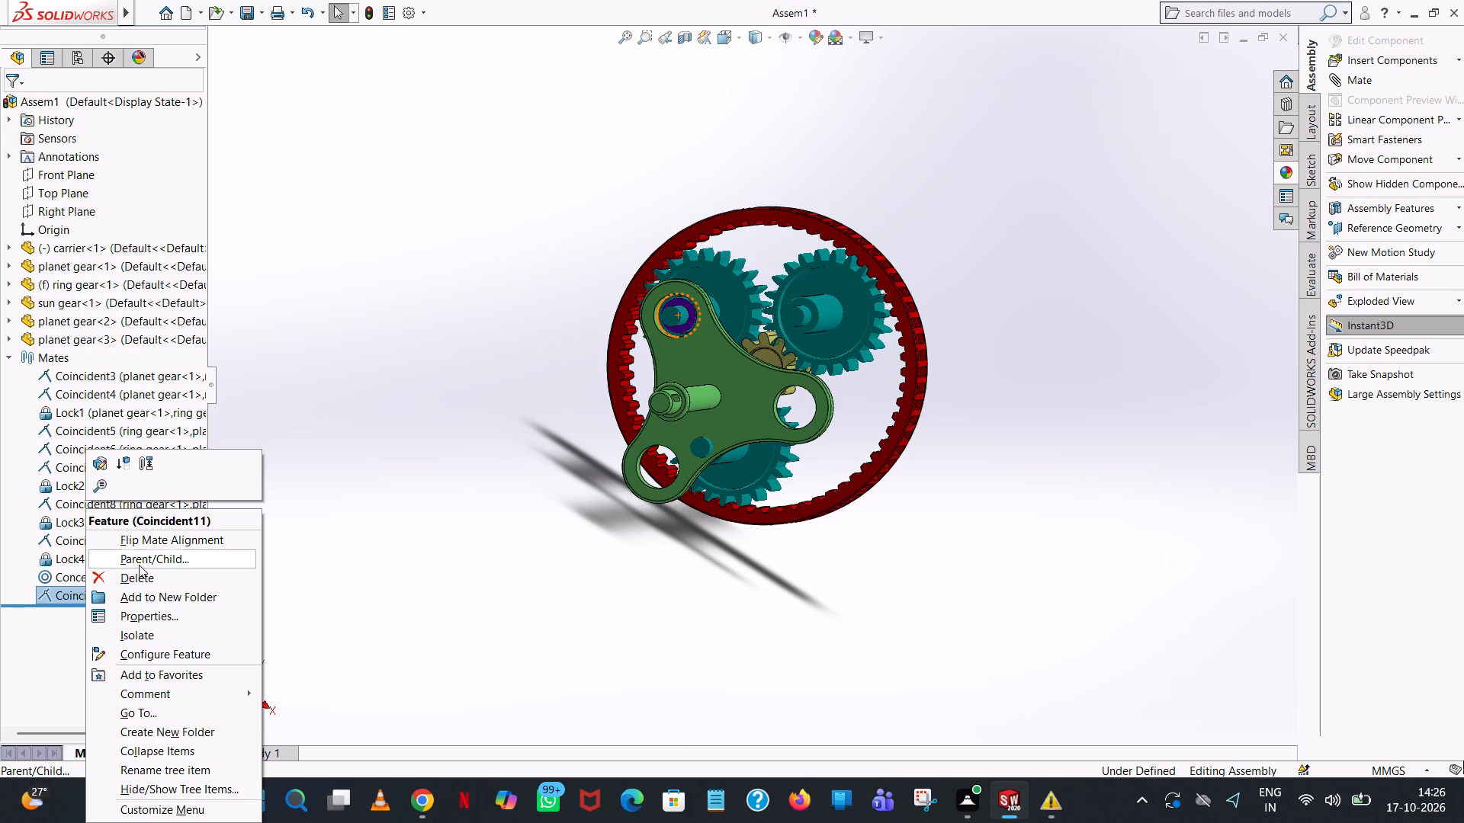
{"action": "left_click", "coordinate": [135, 581]}
{"action": "left_click", "coordinate": [820, 301]}
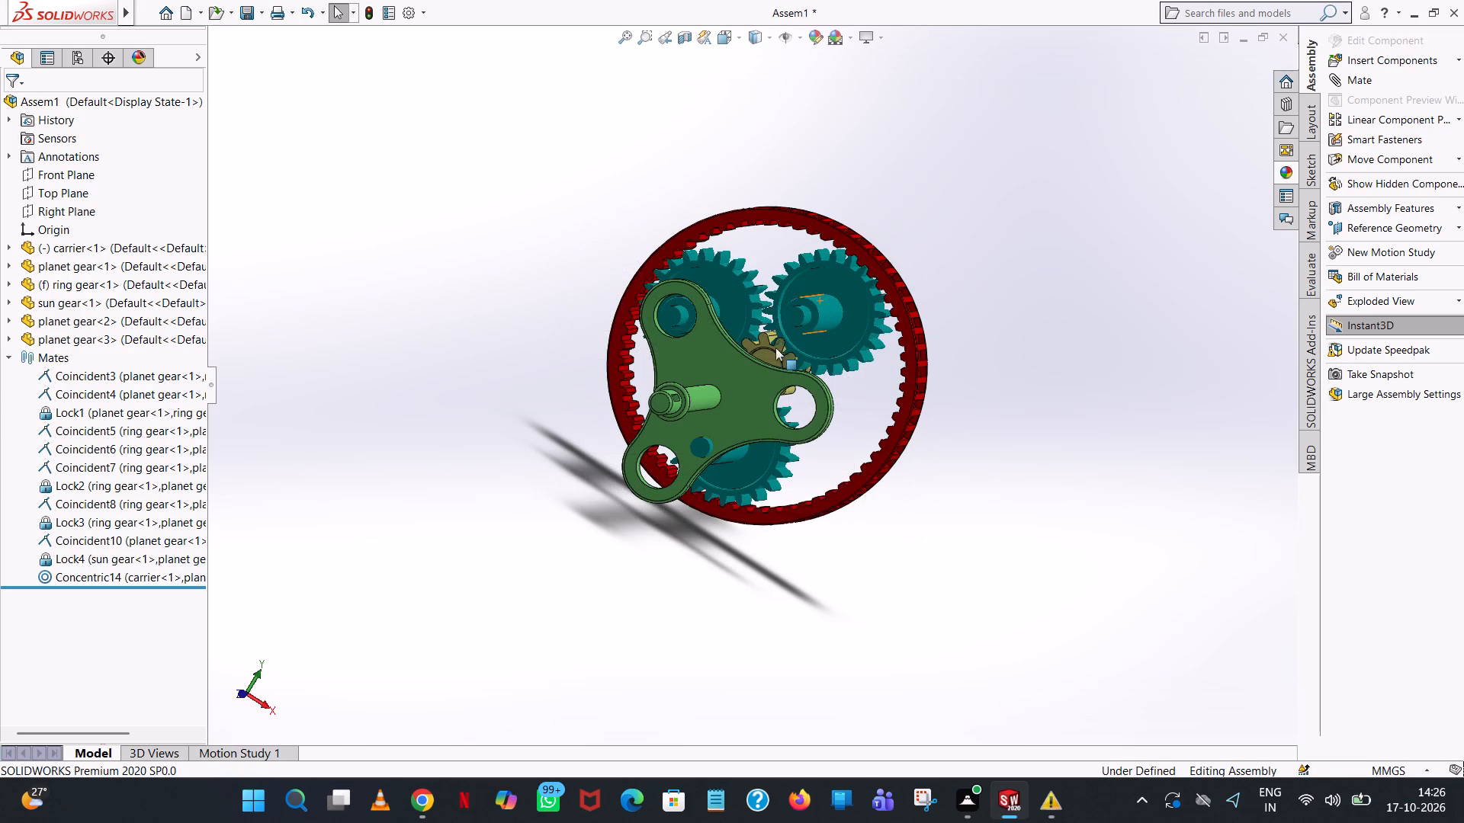
Pull the carrier clear of the planet gear shafts and turn it so its three holes roughly line up with them.
{"action": "left_click_drag", "start_coordinate": [817, 421], "coordinate": [806, 301]}
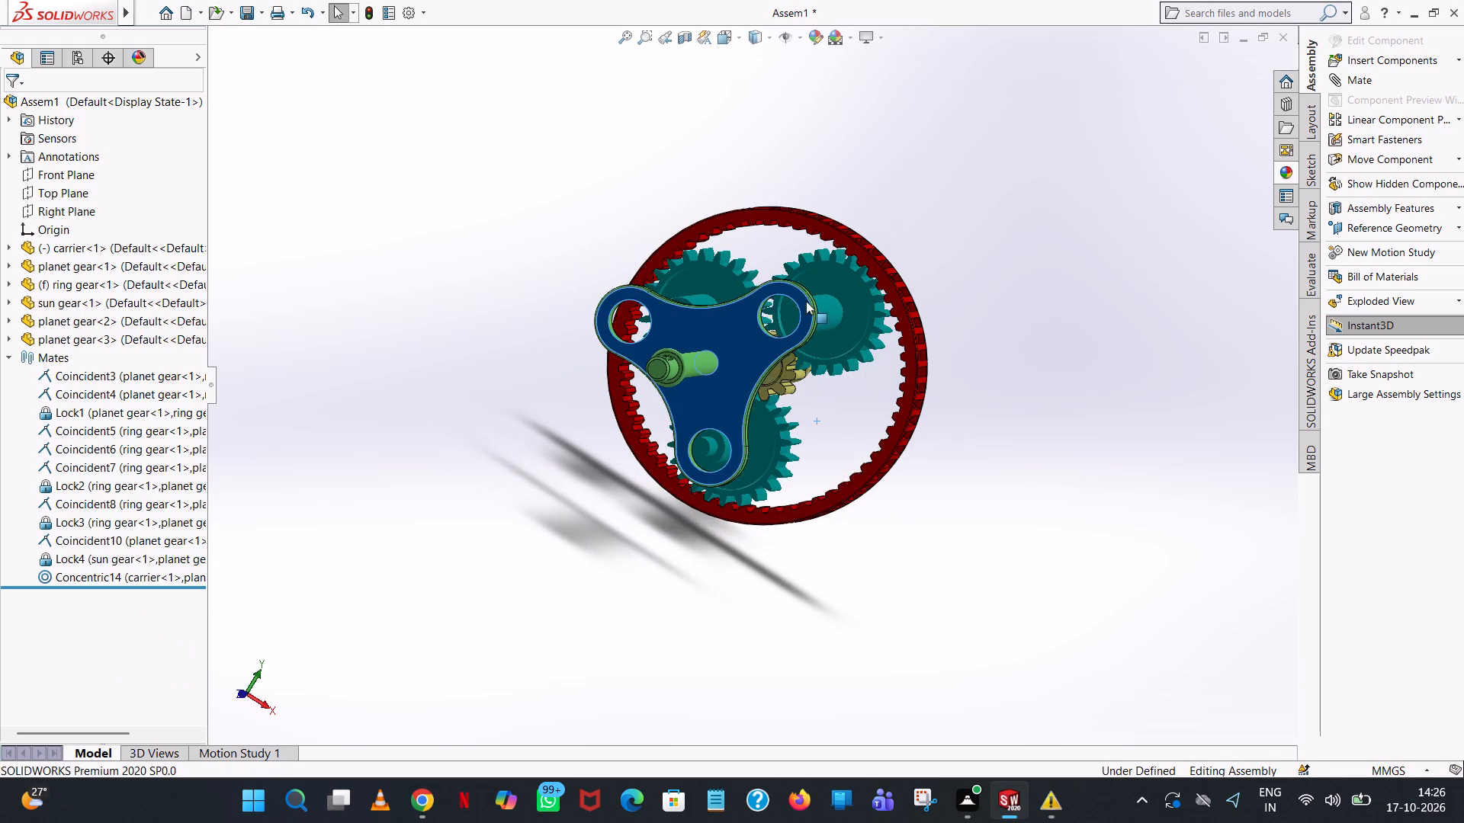
{"action": "left_click_drag", "start_coordinate": [806, 301], "coordinate": [846, 341]}
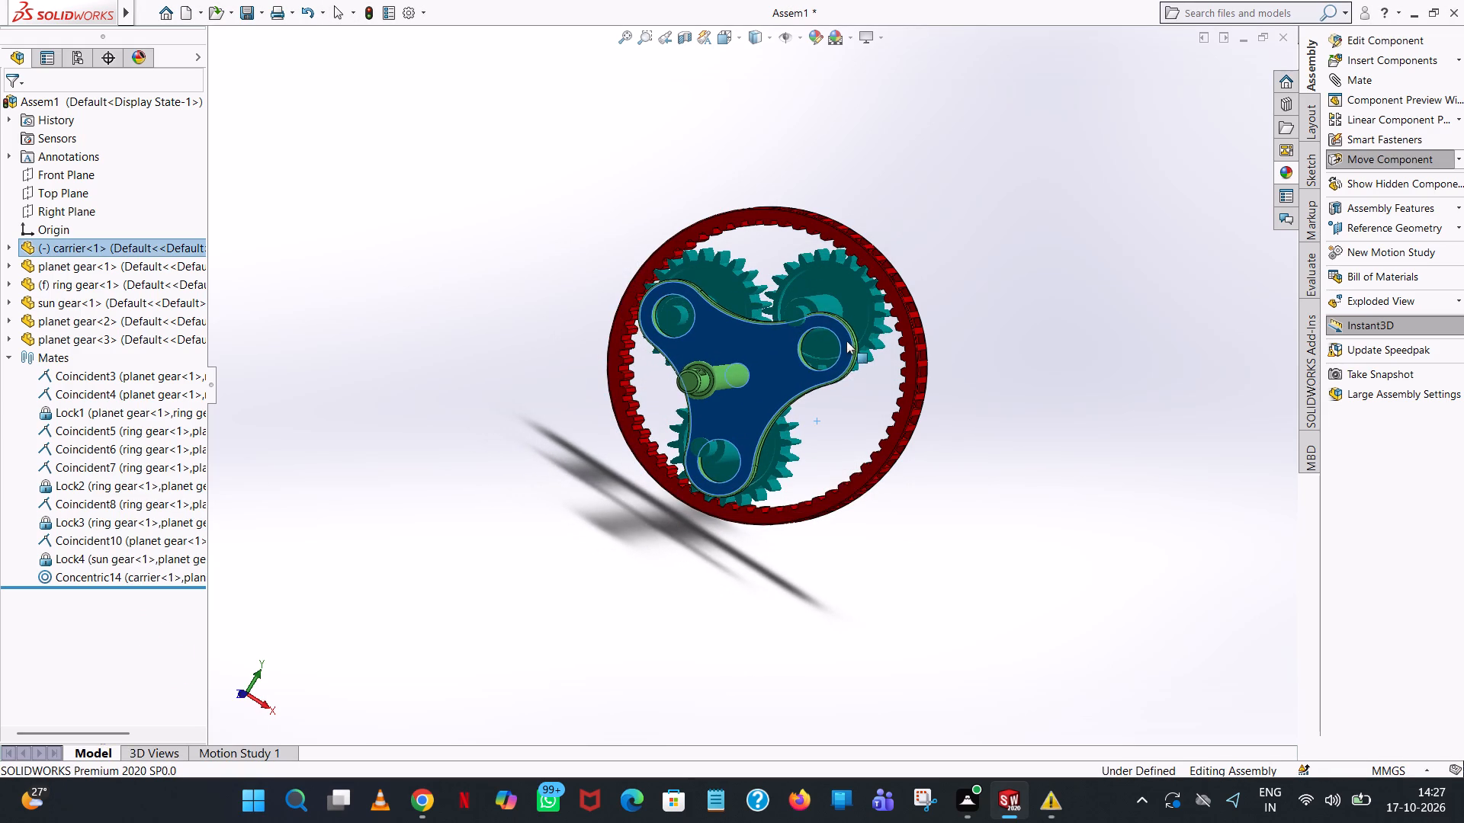
{"action": "left_click_drag", "start_coordinate": [846, 341], "coordinate": [820, 307]}
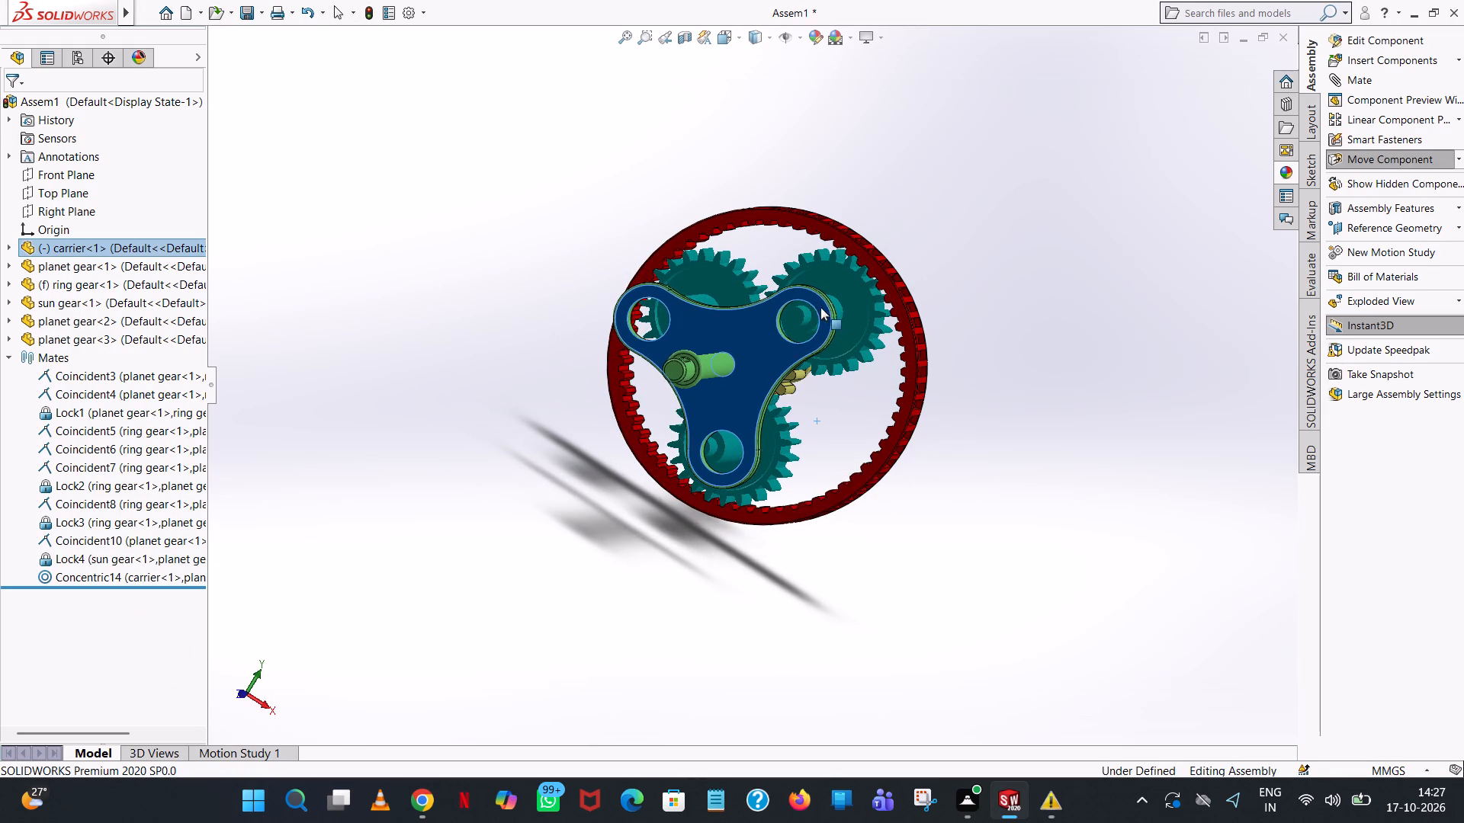
{"action": "left_click_drag", "start_coordinate": [820, 307], "coordinate": [811, 307]}
{"action": "middle_click_drag", "start_coordinate": [959, 288], "coordinate": [812, 367]}
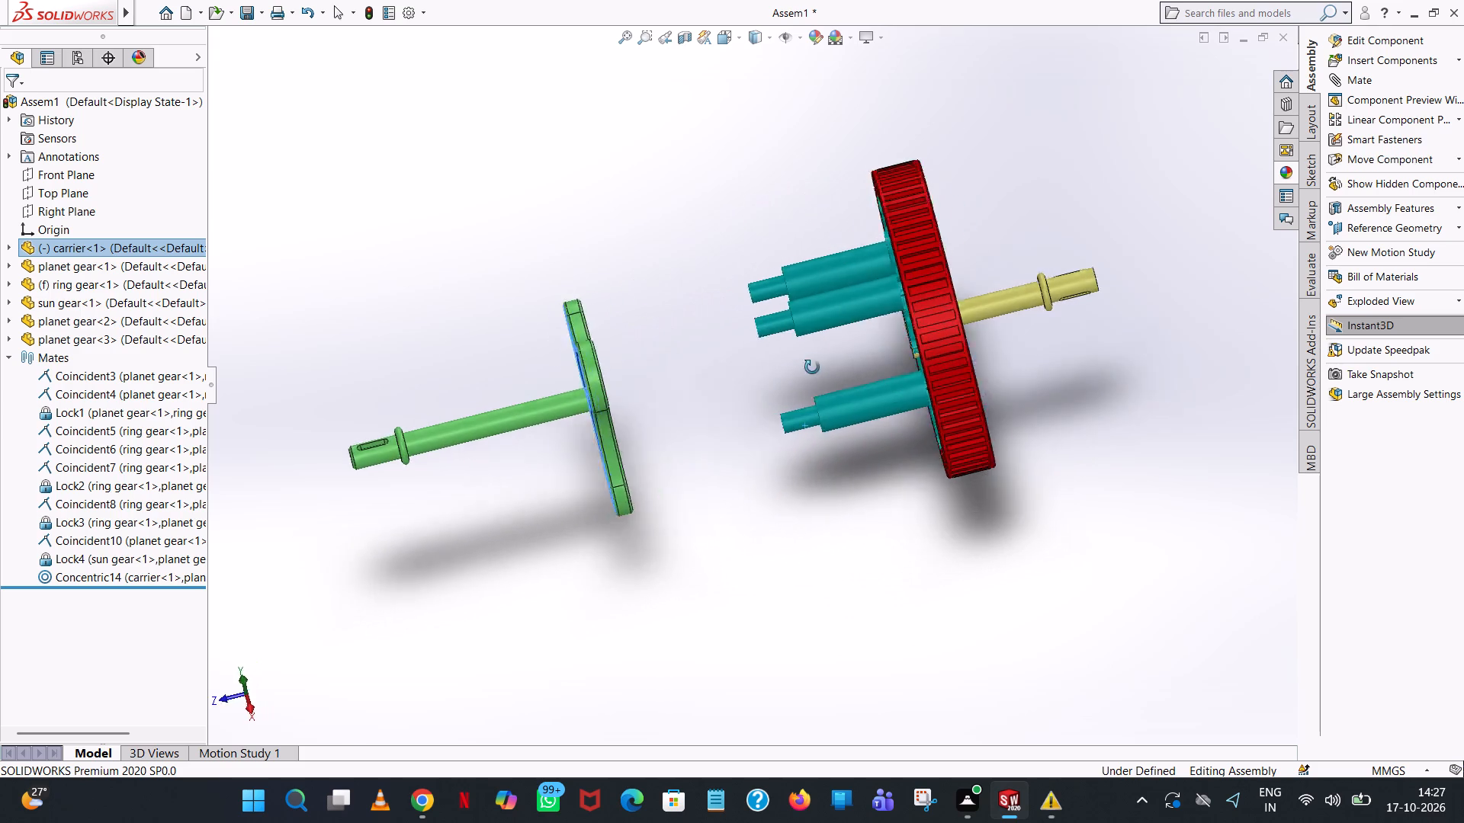
{"action": "middle_click_drag", "start_coordinate": [812, 367], "coordinate": [865, 696]}
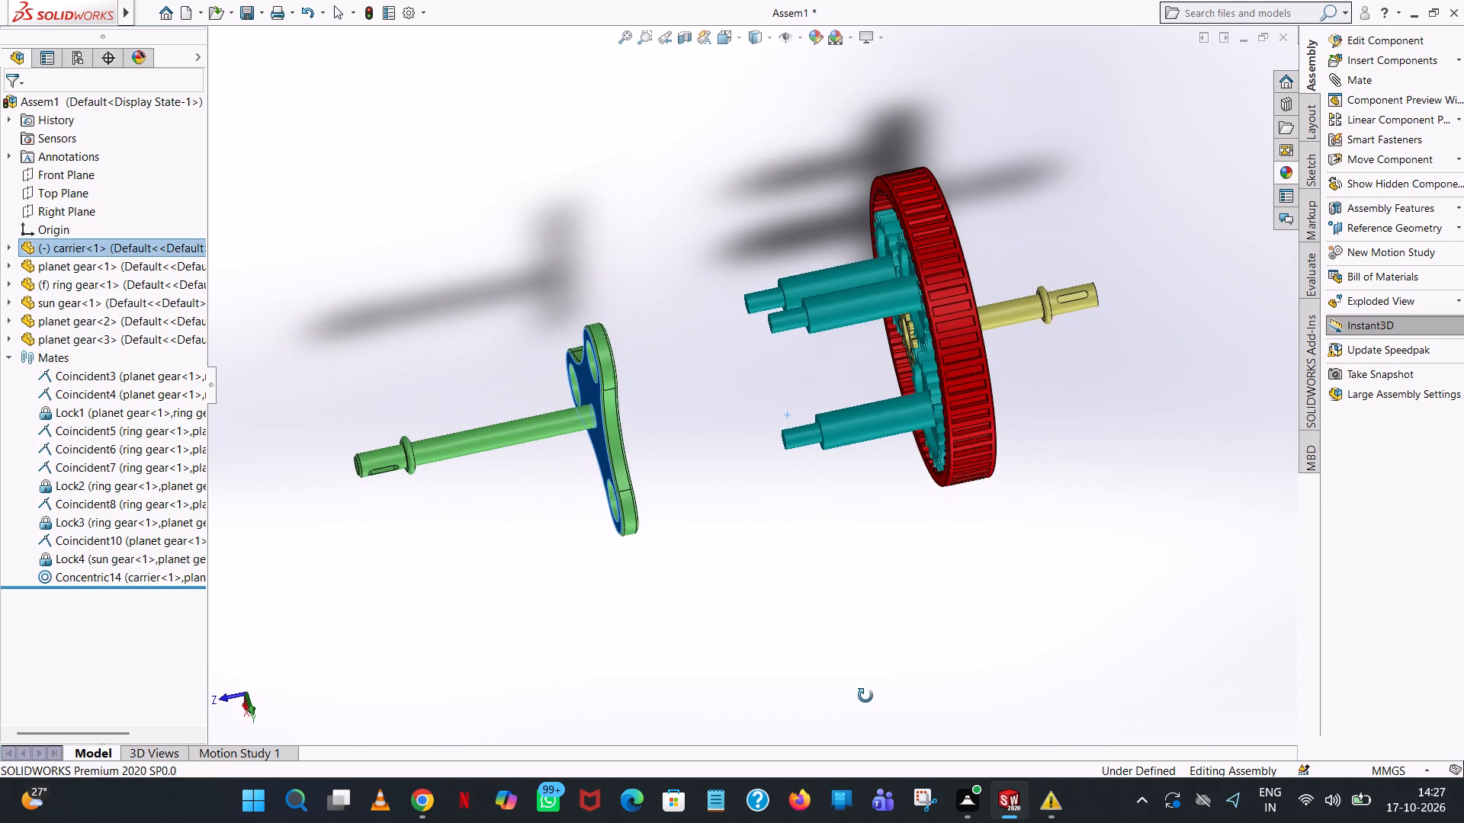
{"action": "middle_click_drag", "start_coordinate": [865, 696], "coordinate": [1034, 734]}
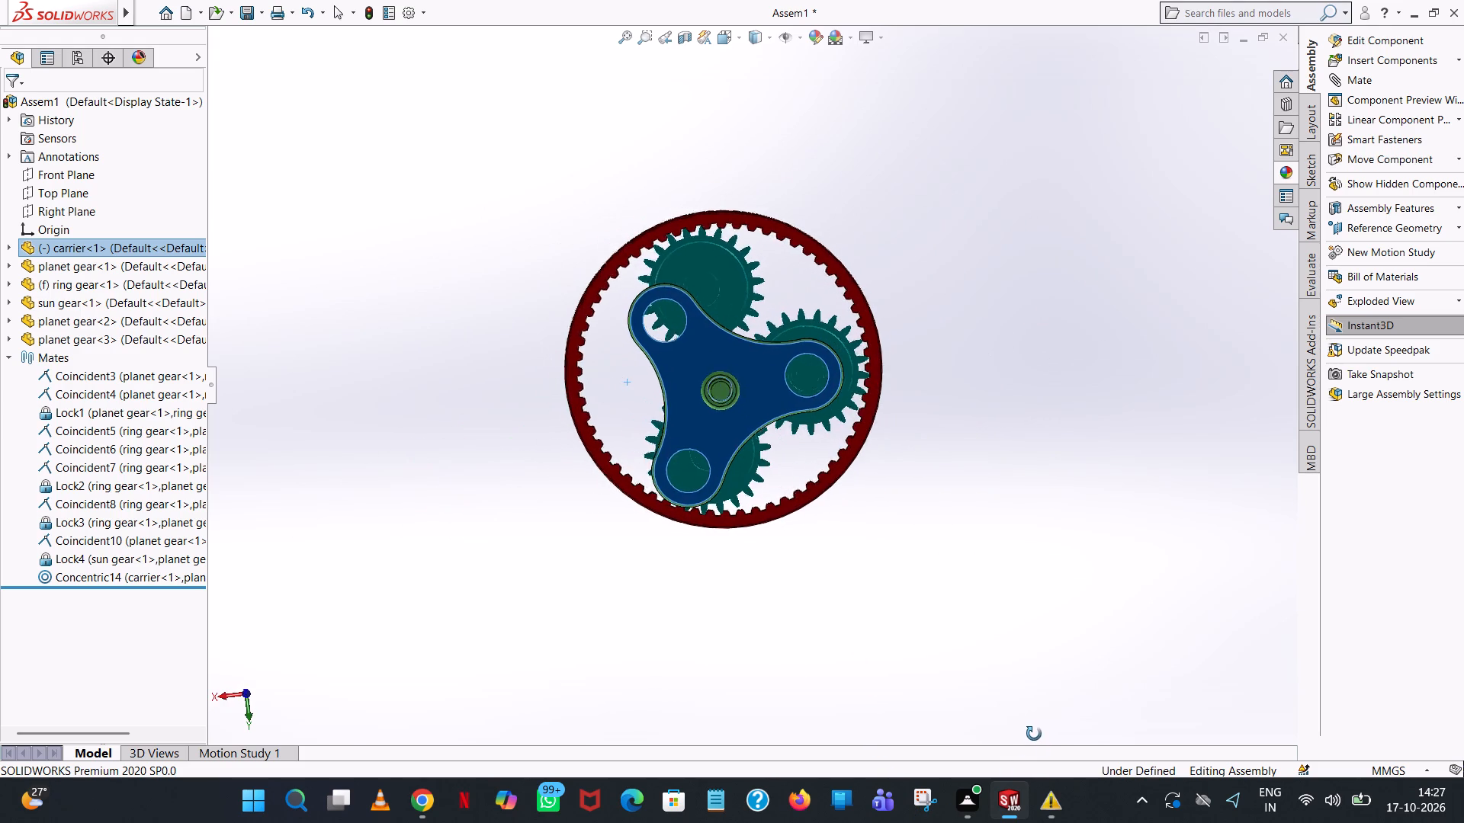
{"action": "middle_click_drag", "start_coordinate": [1034, 734], "coordinate": [1039, 725]}
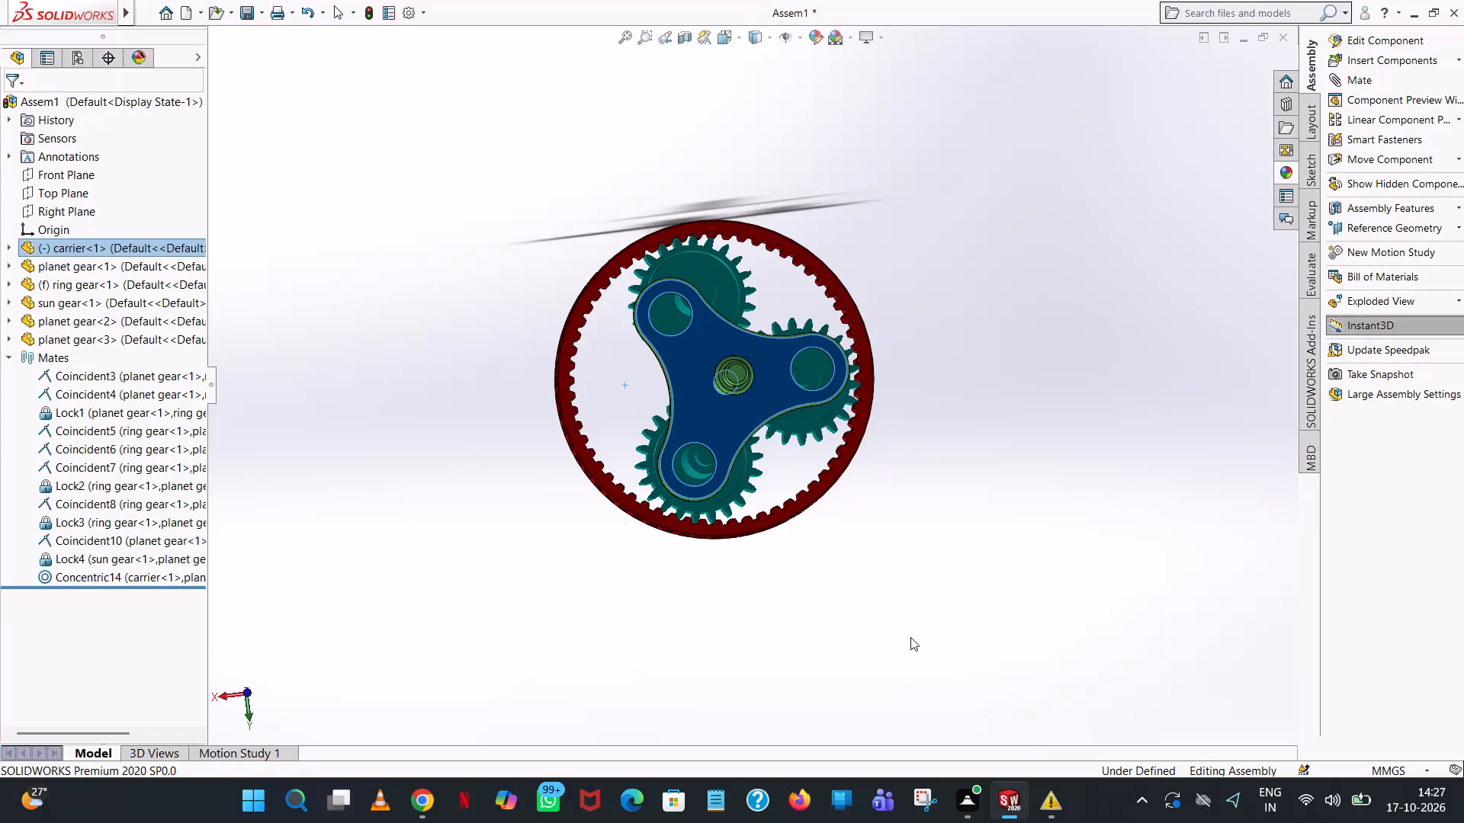
{"action": "left_click", "coordinate": [688, 290]}
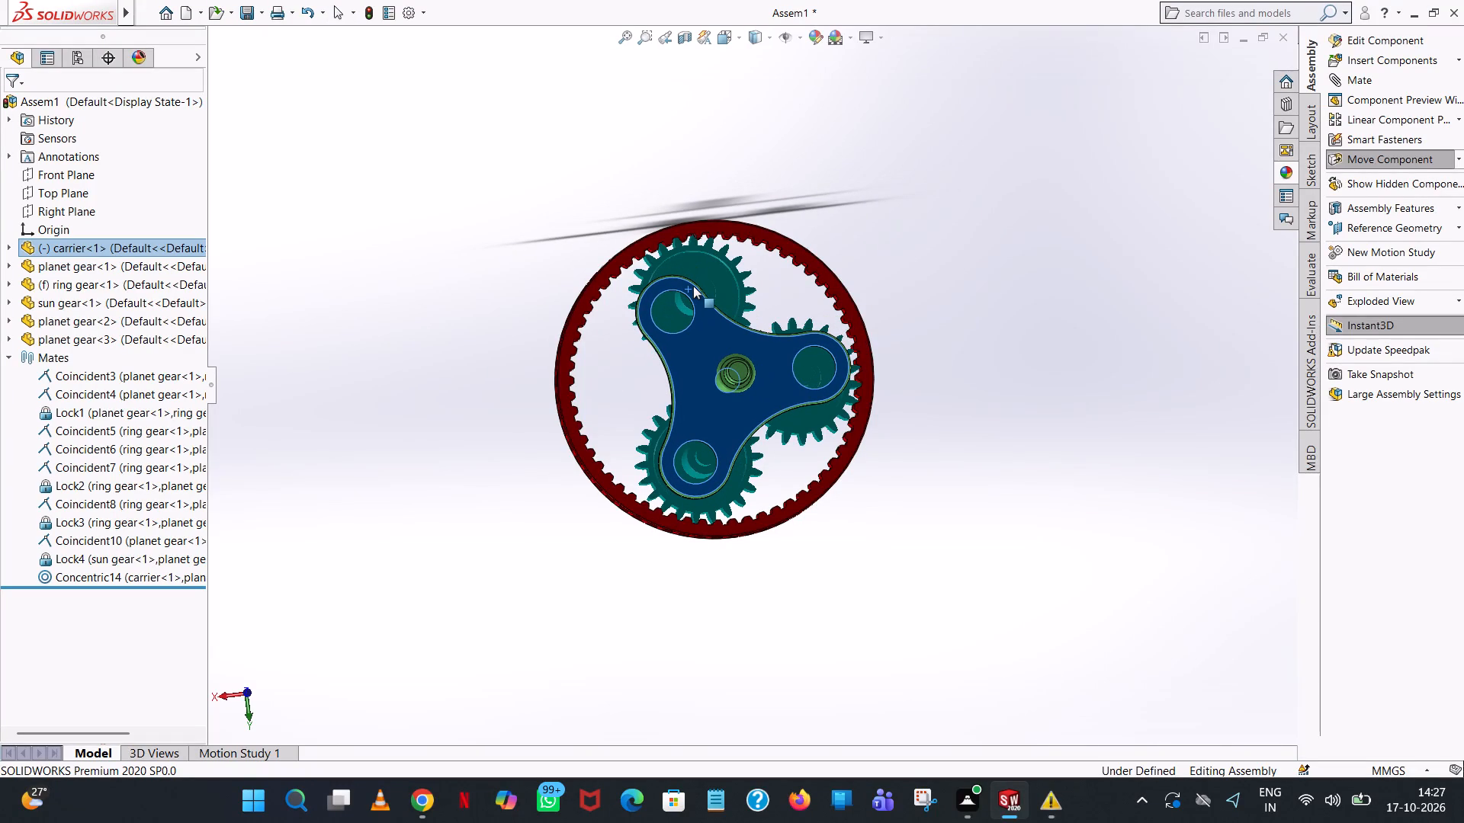
{"action": "left_click_drag", "start_coordinate": [645, 291], "coordinate": [652, 288]}
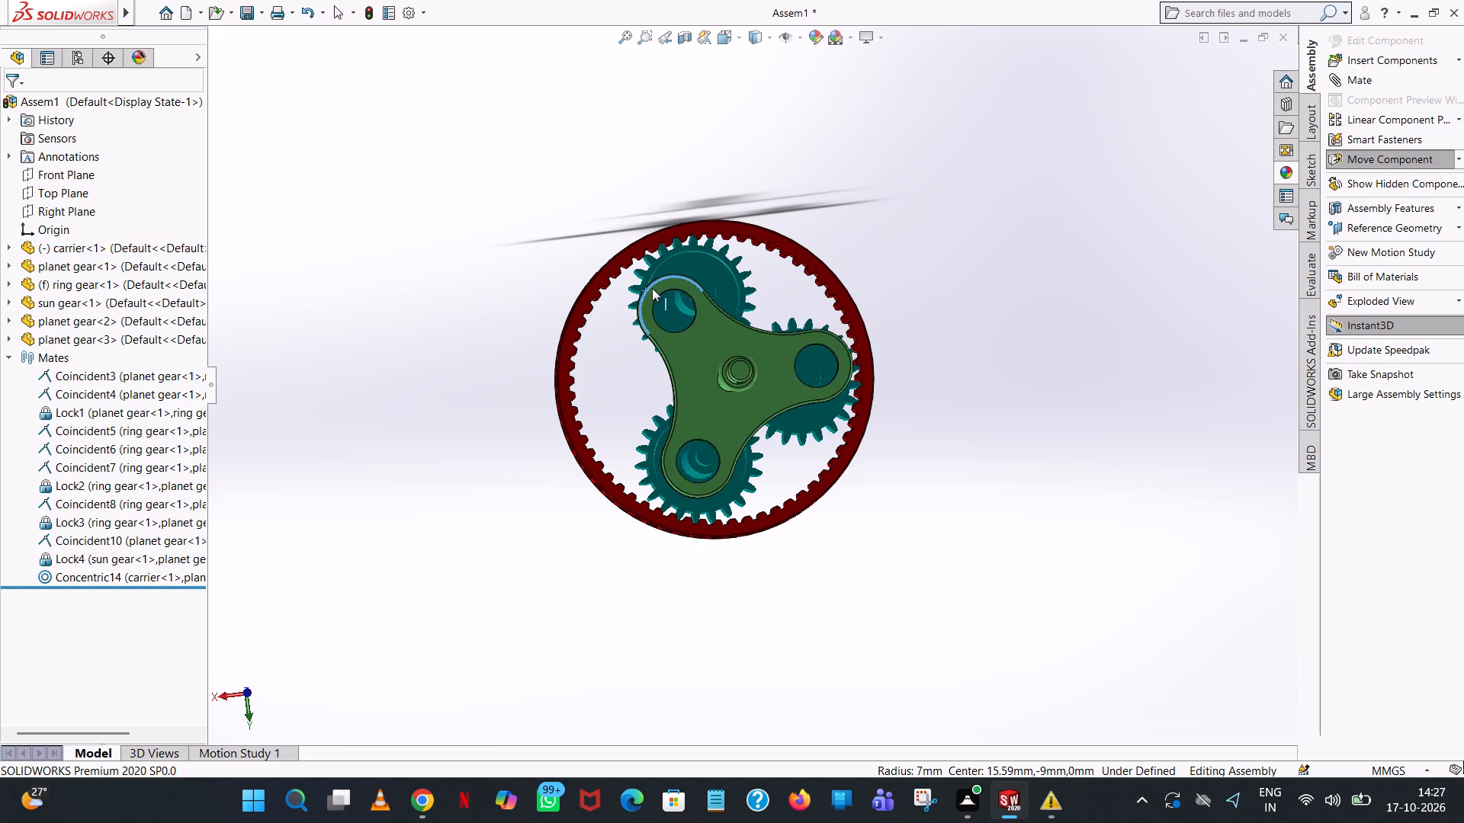
{"action": "left_click_drag", "start_coordinate": [652, 288], "coordinate": [653, 291]}
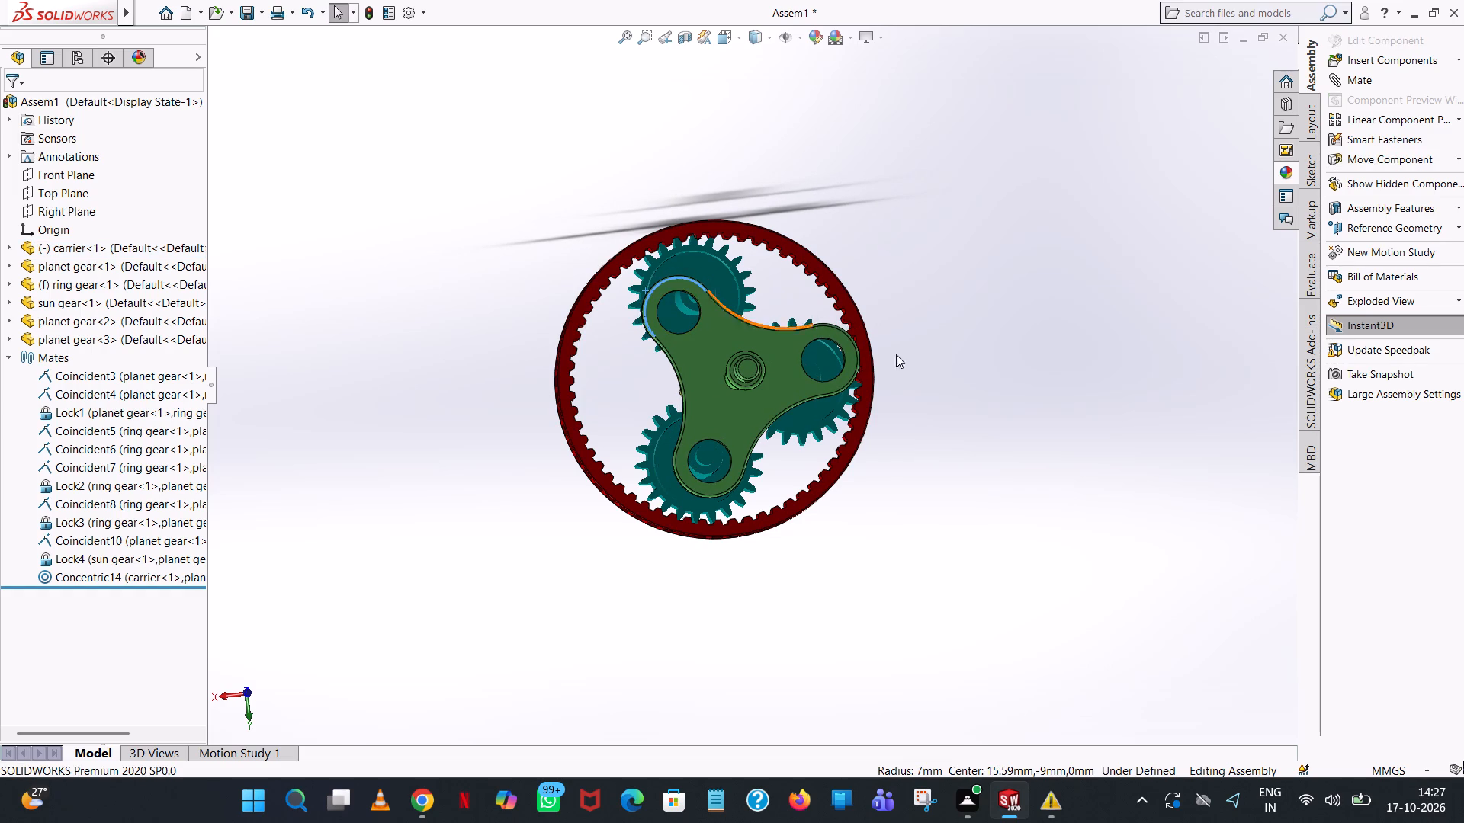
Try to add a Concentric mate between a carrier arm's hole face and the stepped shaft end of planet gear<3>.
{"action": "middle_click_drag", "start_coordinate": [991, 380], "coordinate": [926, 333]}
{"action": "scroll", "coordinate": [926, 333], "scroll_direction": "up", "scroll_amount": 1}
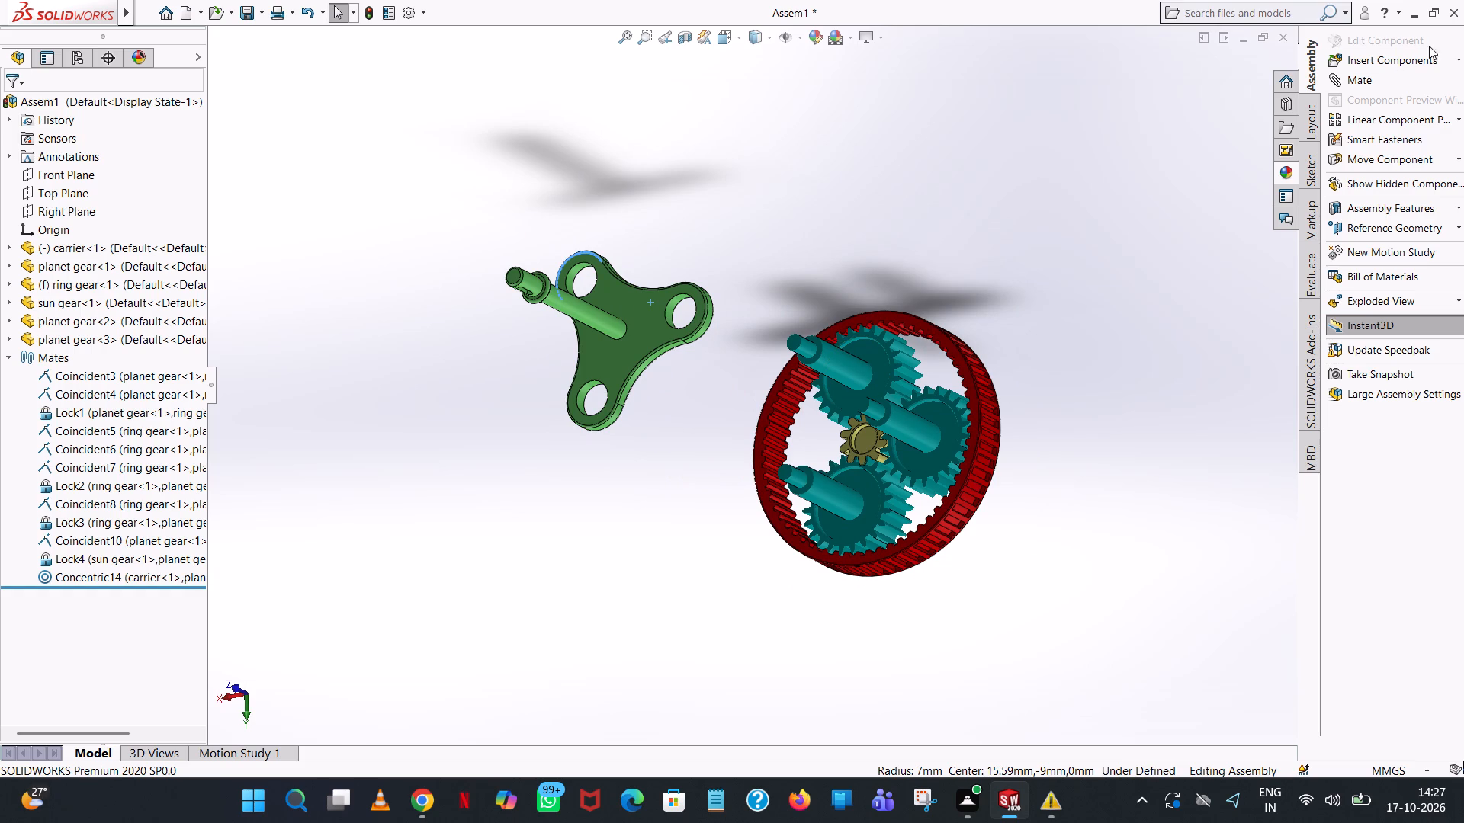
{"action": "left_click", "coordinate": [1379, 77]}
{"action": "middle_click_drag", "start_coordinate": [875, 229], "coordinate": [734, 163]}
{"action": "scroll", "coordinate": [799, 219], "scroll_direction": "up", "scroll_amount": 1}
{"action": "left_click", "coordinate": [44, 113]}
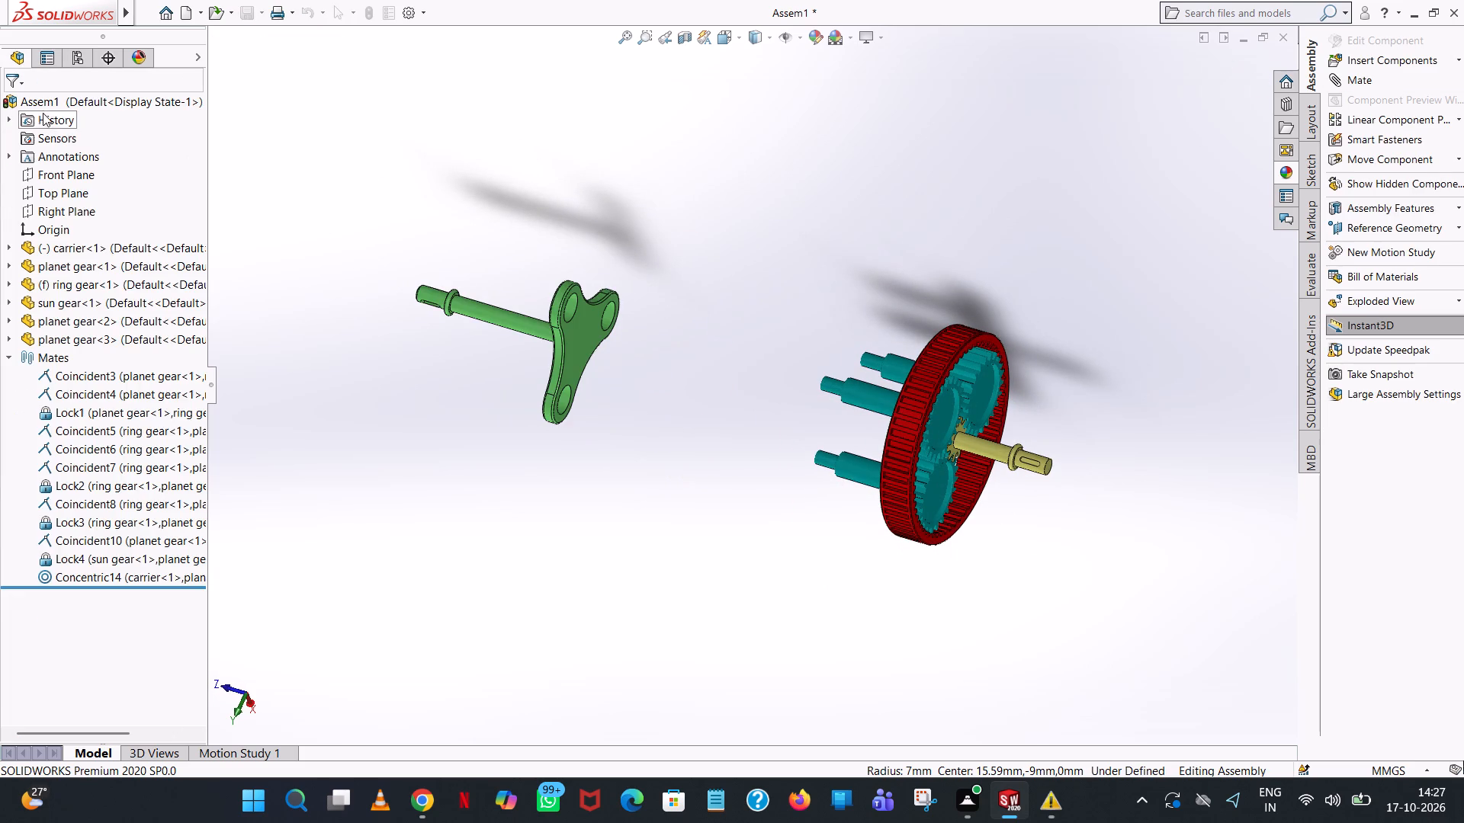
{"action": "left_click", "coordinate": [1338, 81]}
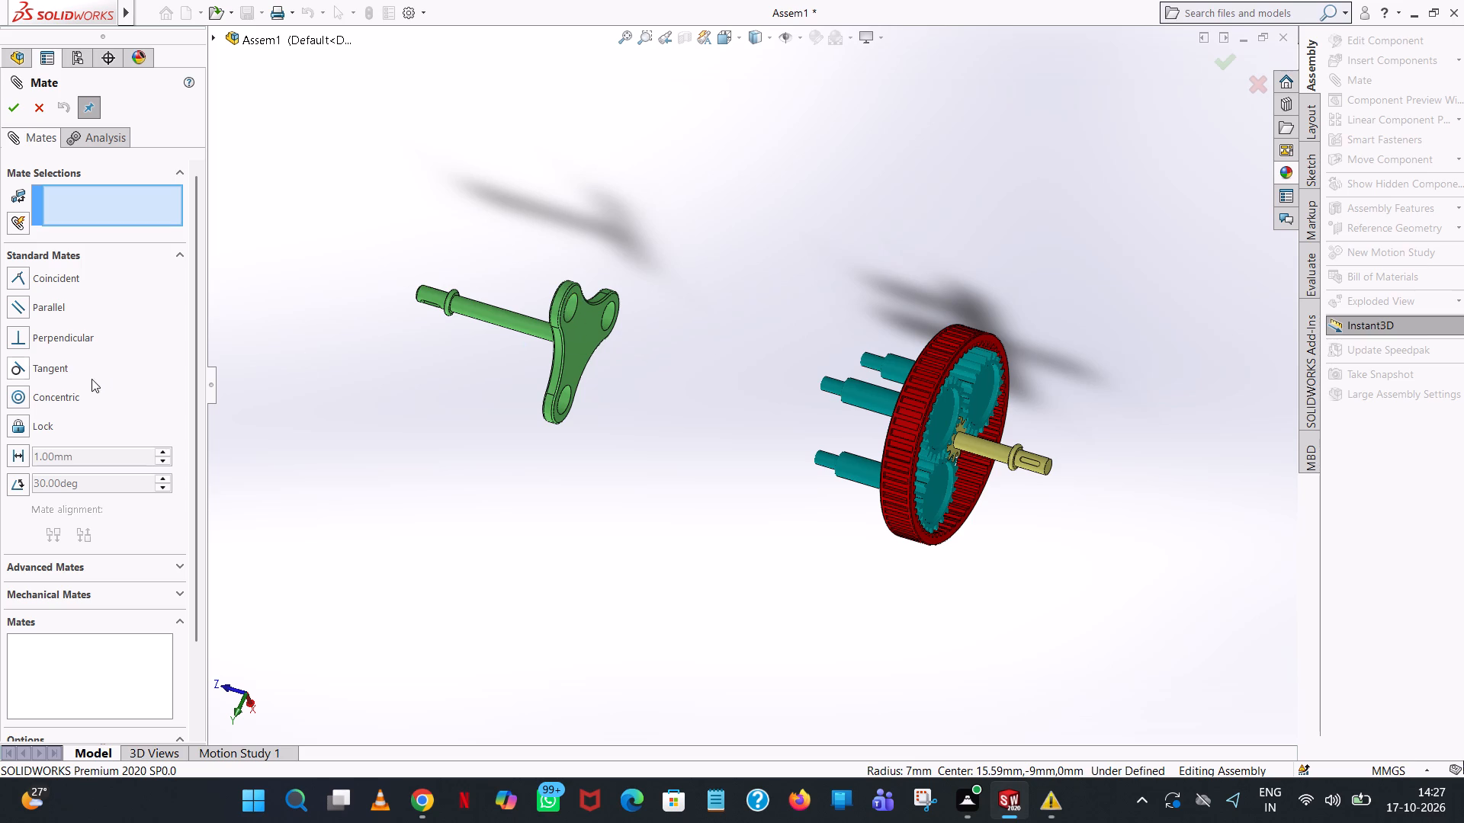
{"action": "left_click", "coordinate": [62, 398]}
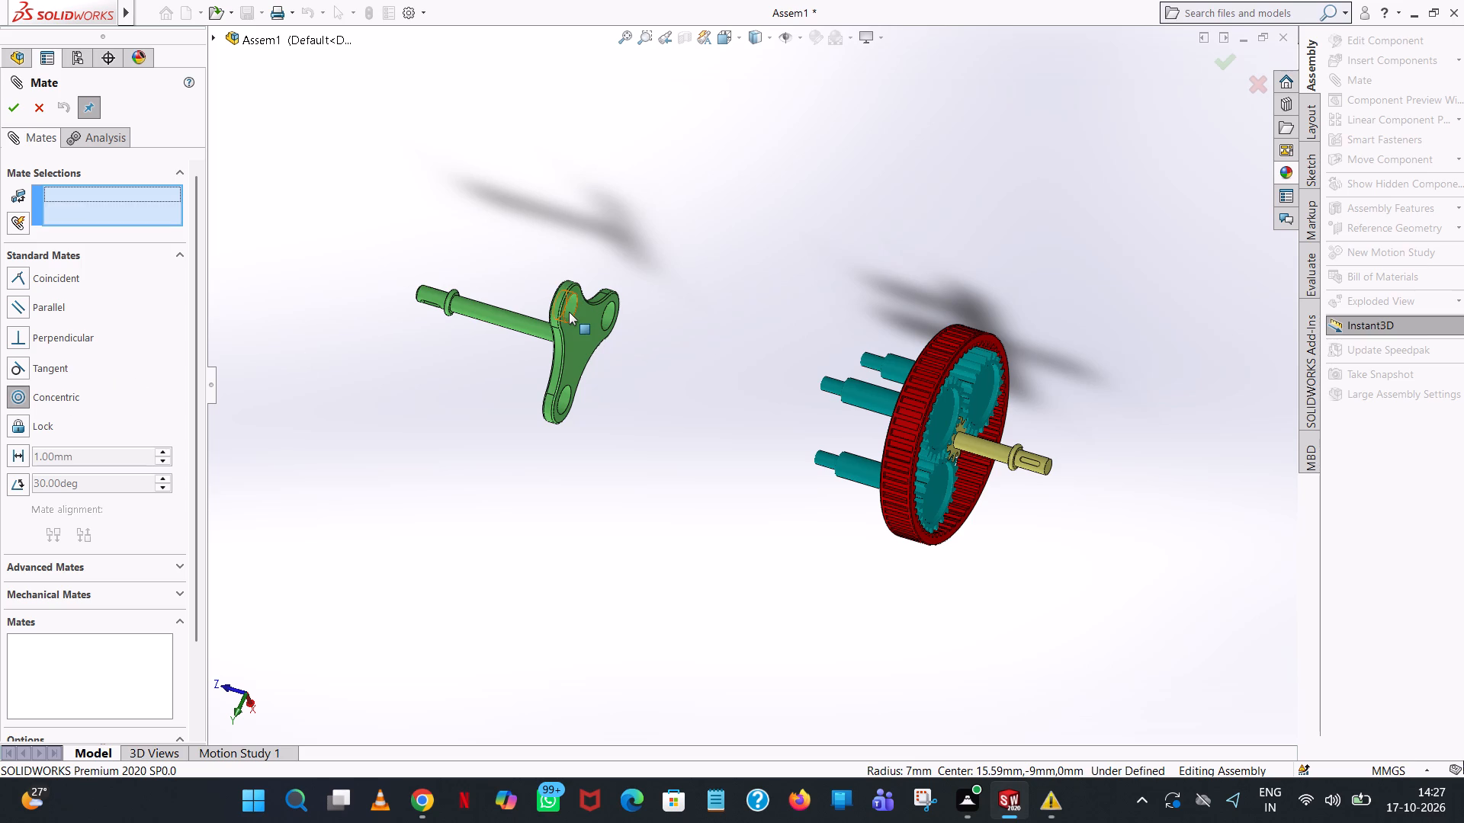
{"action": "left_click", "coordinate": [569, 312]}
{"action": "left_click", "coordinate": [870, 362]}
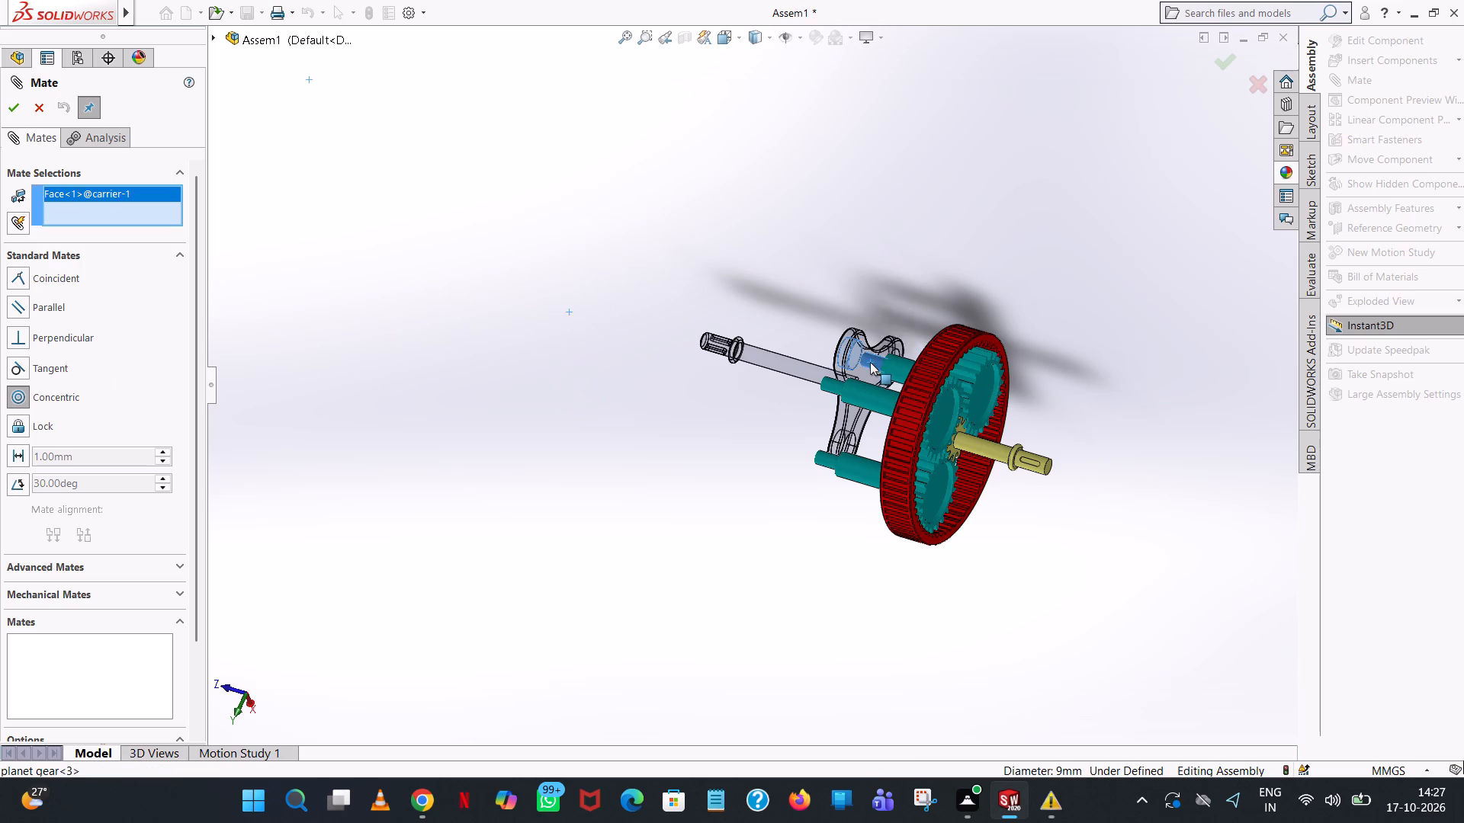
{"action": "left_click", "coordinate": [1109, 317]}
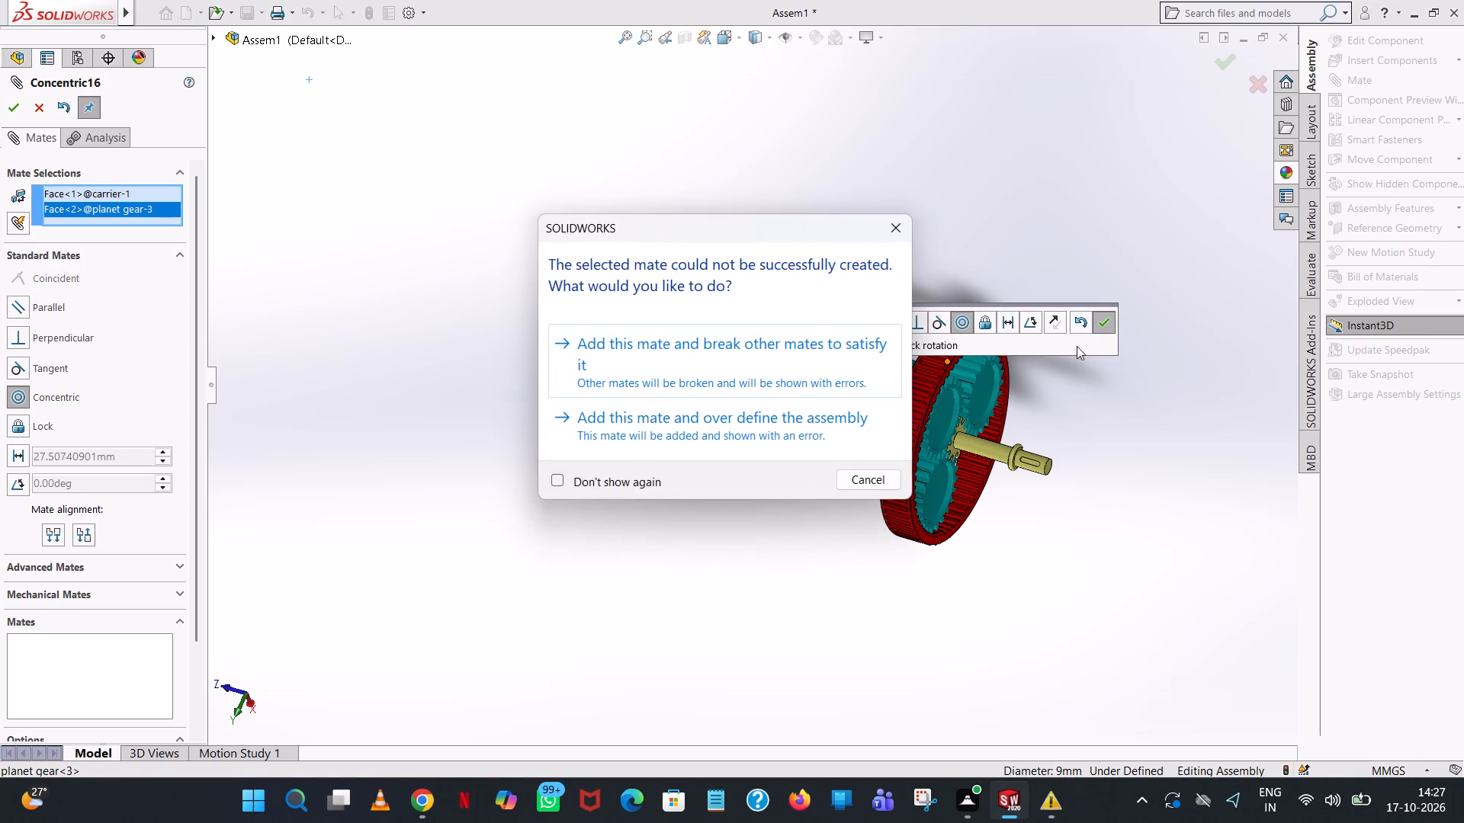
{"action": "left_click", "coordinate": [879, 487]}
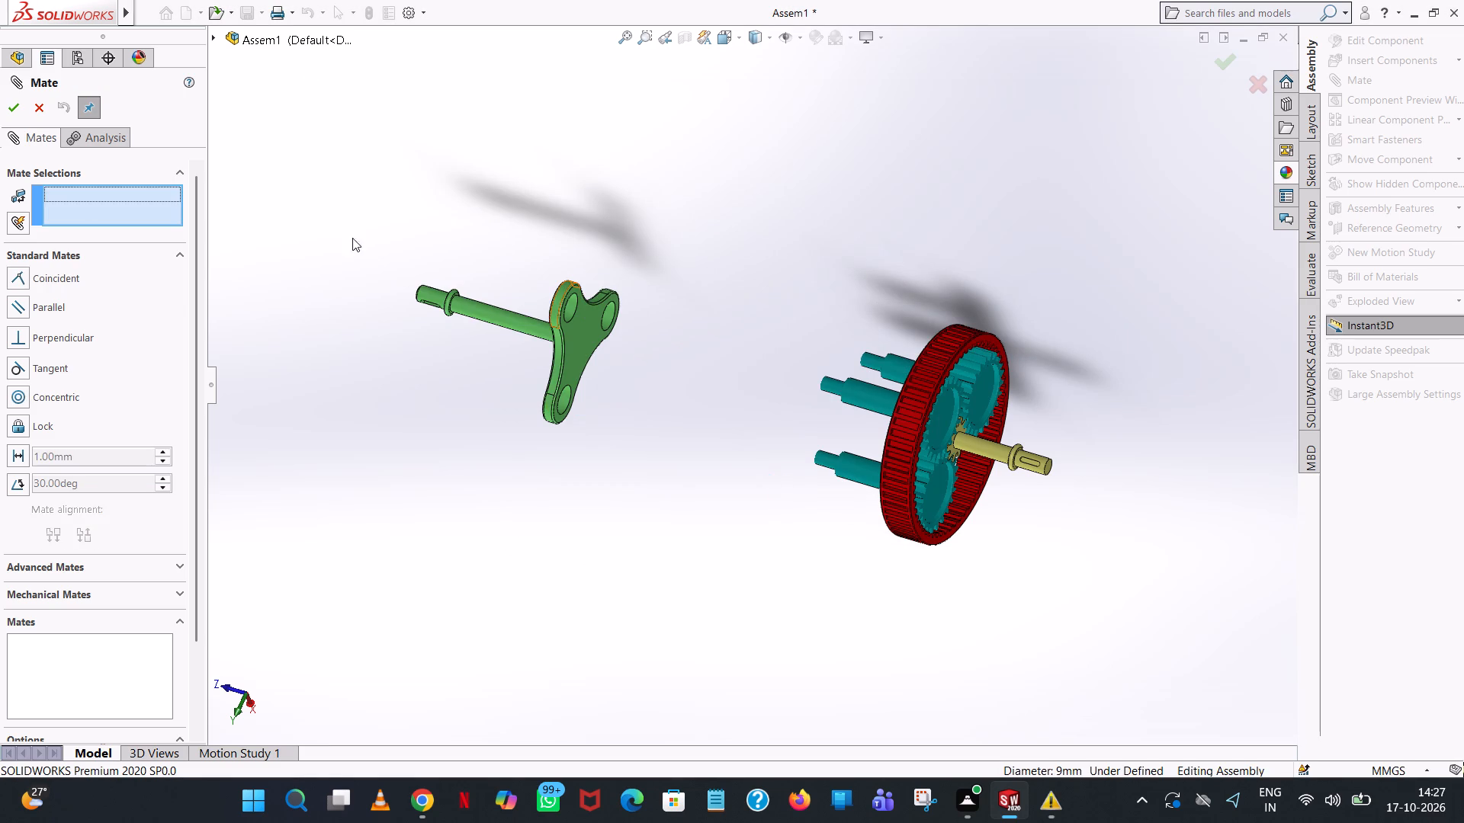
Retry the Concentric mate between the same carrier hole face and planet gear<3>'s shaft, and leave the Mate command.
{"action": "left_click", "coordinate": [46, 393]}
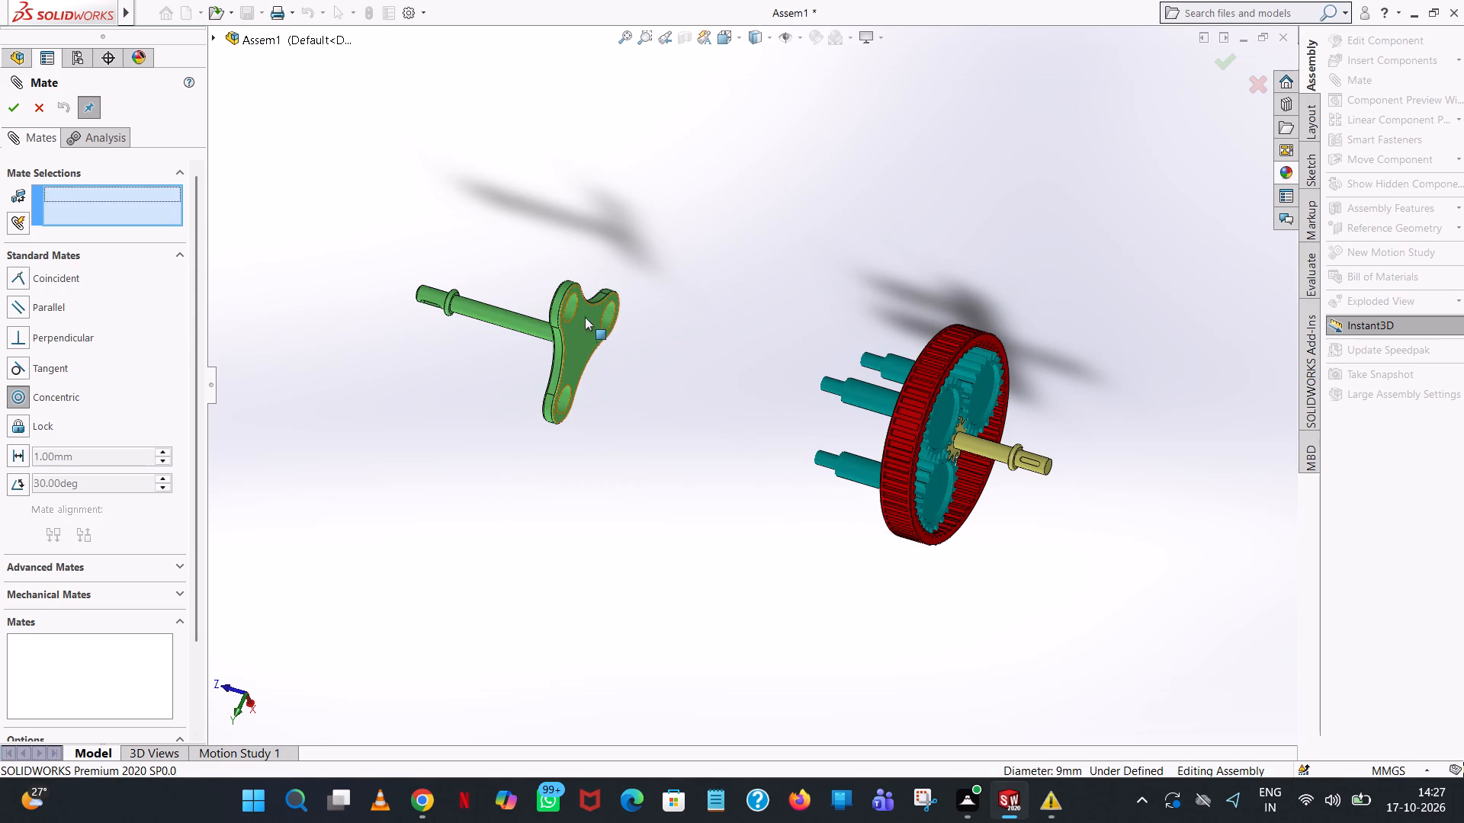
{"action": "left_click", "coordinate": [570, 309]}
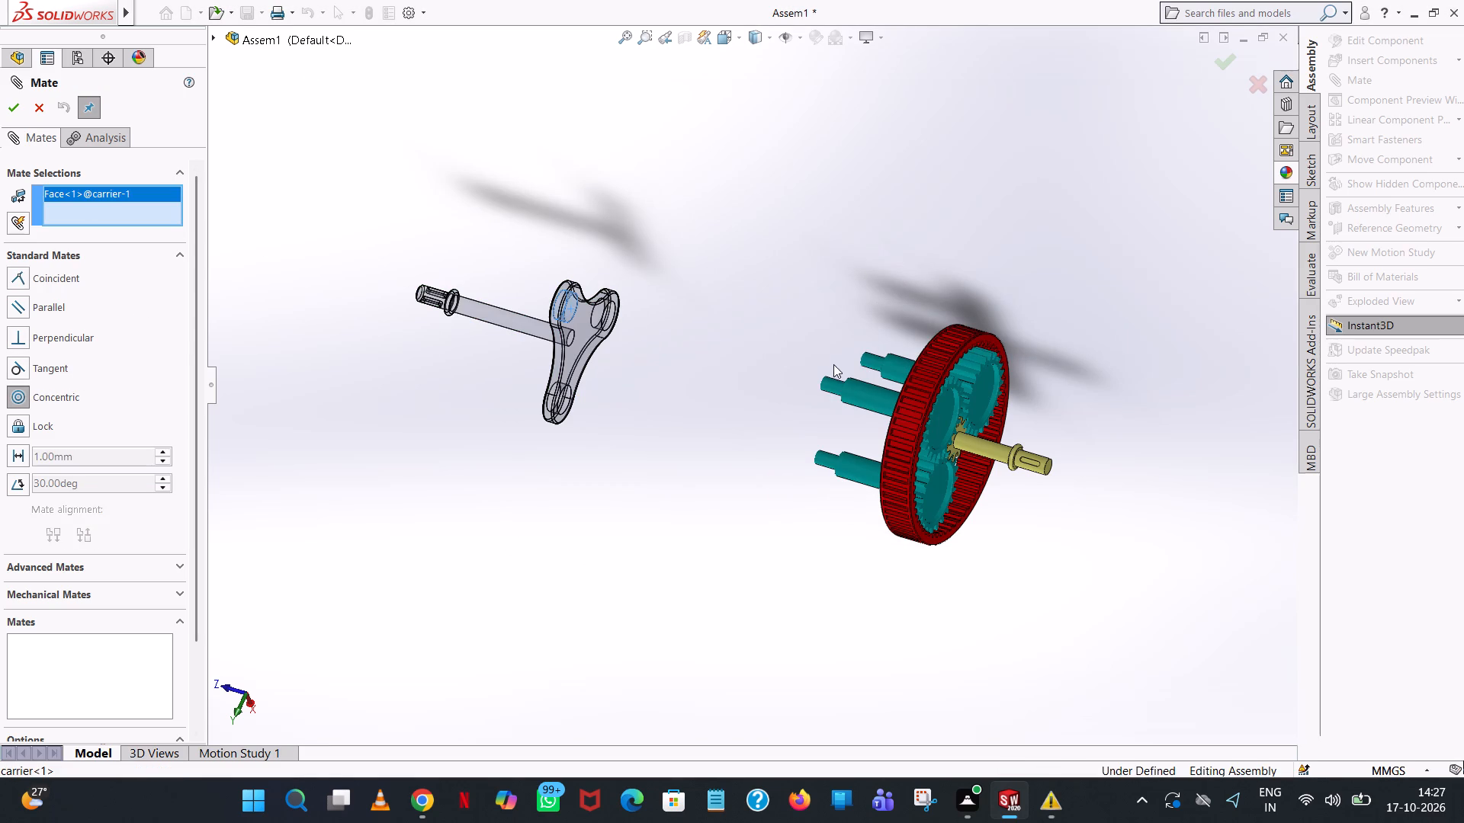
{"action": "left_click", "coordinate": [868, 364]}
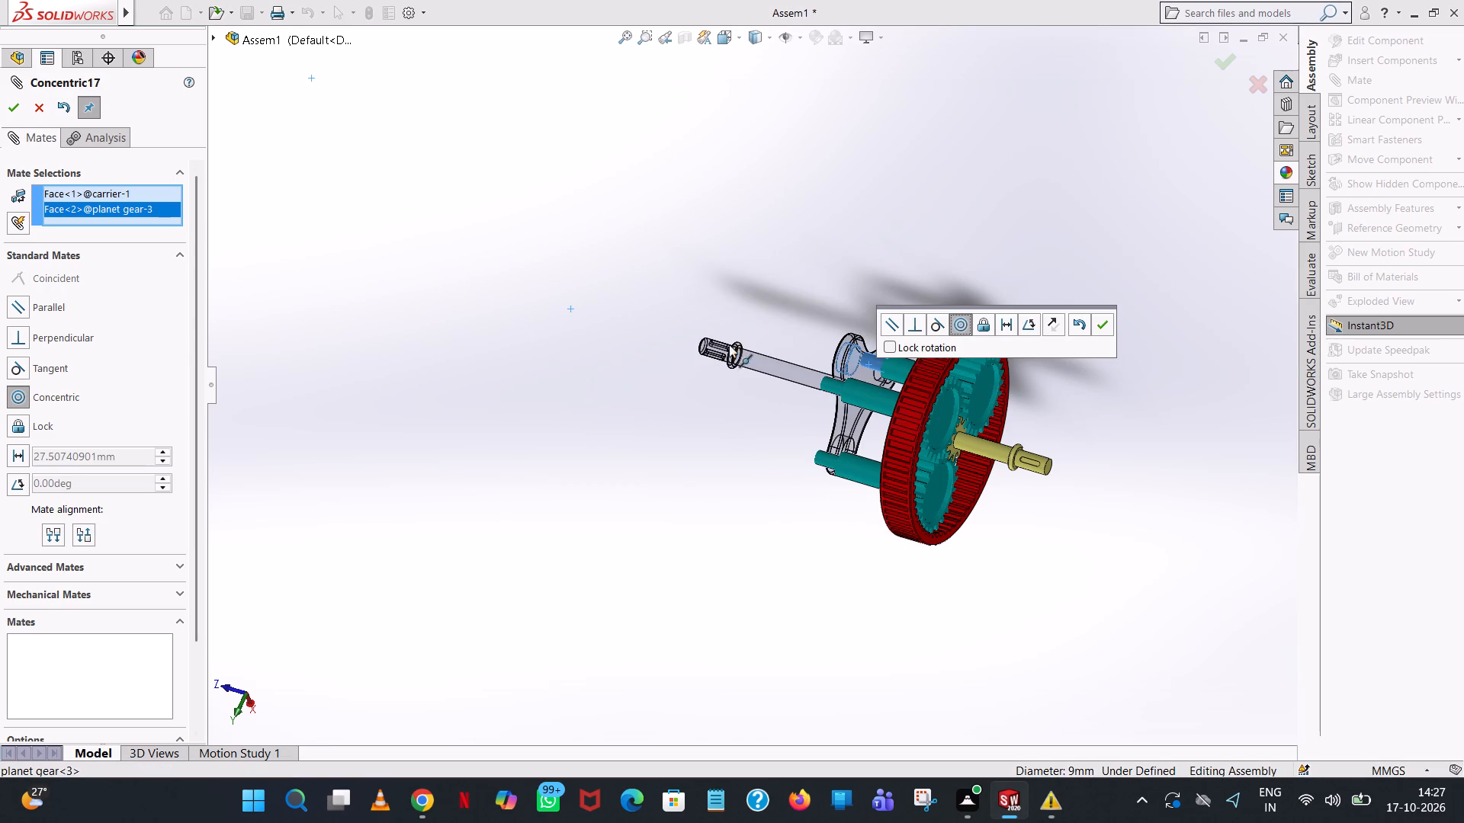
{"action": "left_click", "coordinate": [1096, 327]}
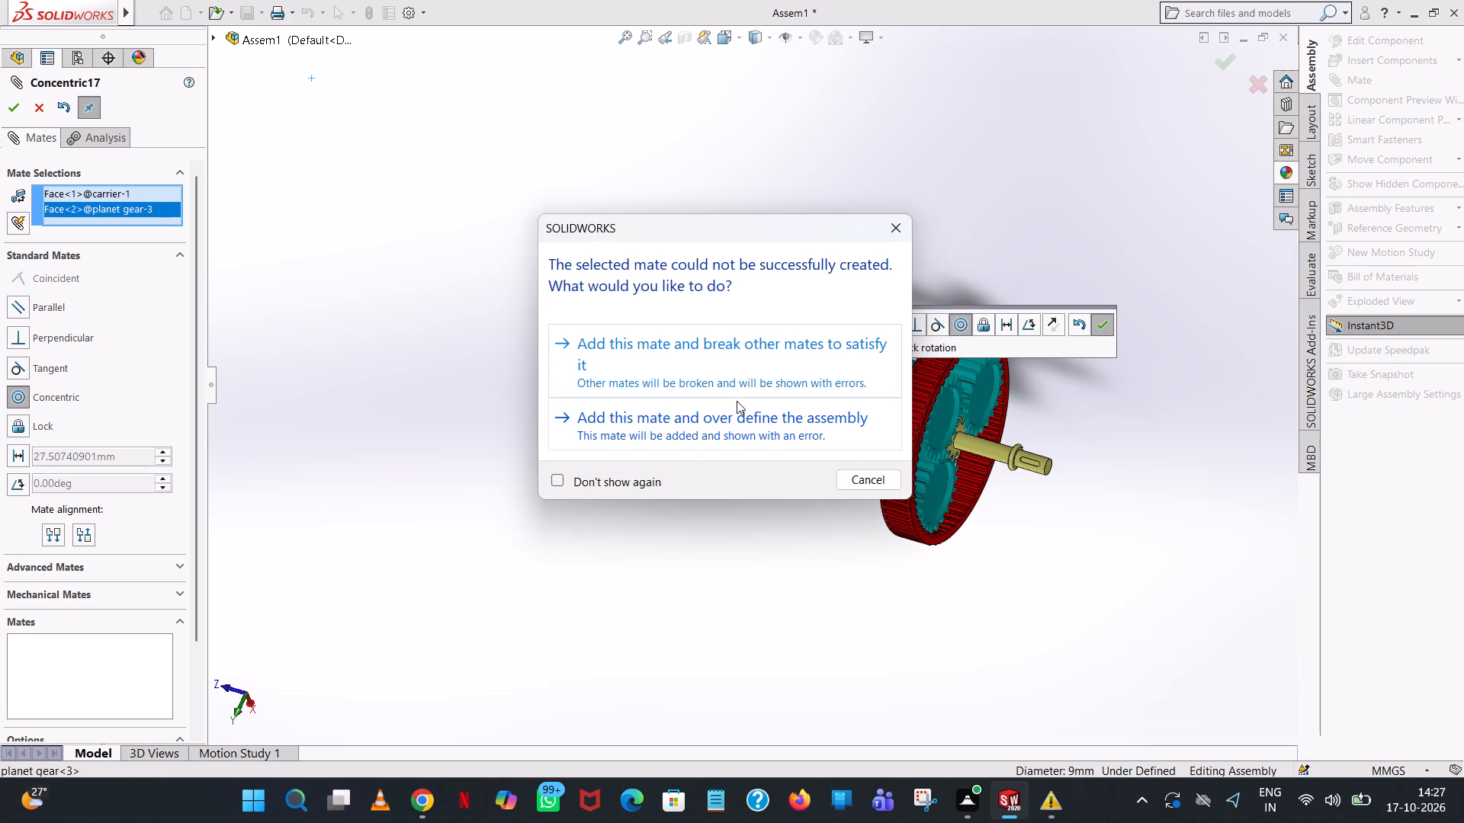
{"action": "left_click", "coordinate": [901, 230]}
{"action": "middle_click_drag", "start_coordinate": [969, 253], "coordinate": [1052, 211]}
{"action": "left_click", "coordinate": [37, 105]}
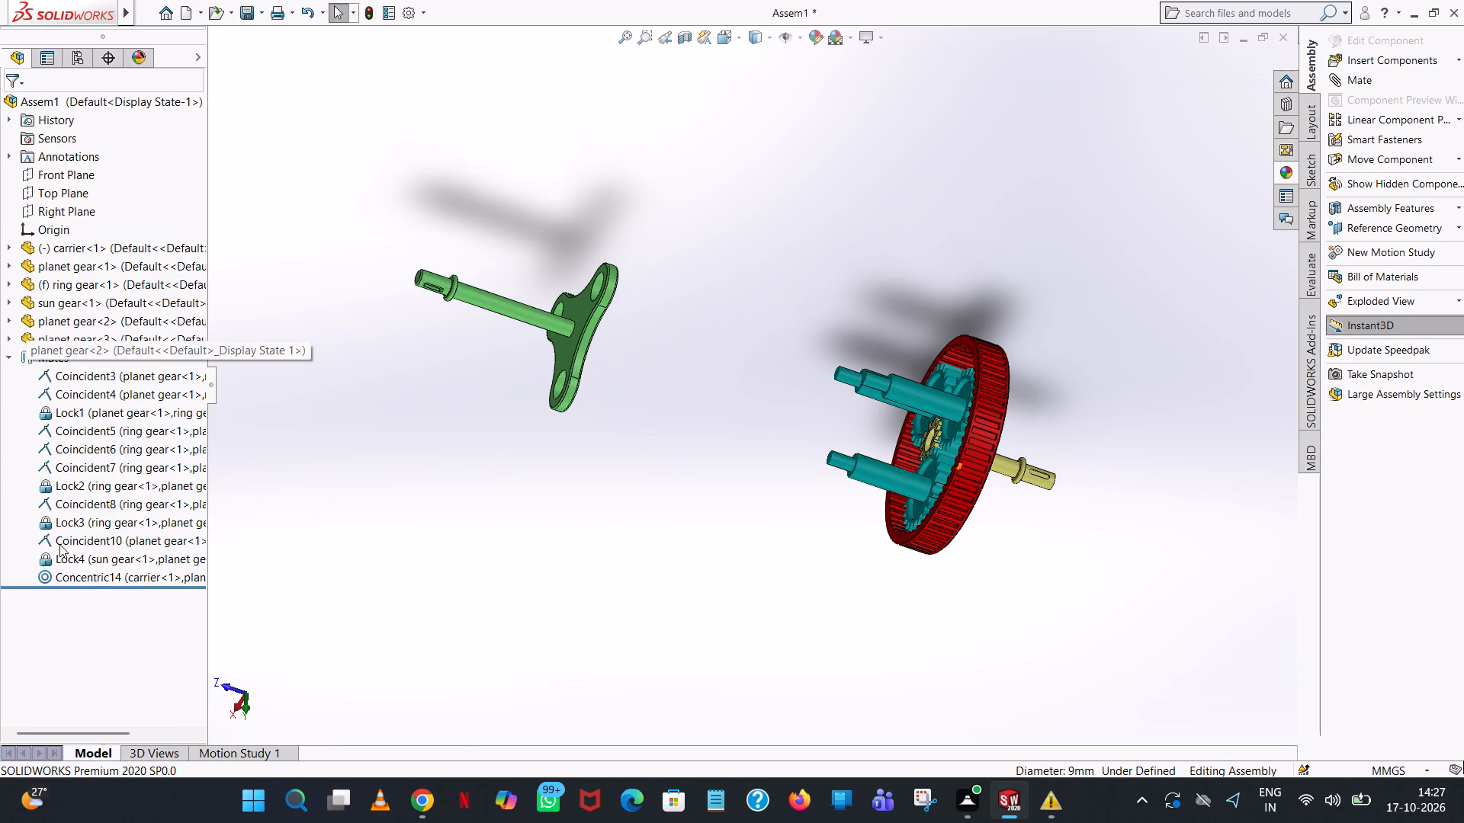
Delete the Concentric14 mate between the carrier and the planet gear shaft.
{"action": "left_click", "coordinate": [81, 574]}
{"action": "right_click", "coordinate": [81, 574]}
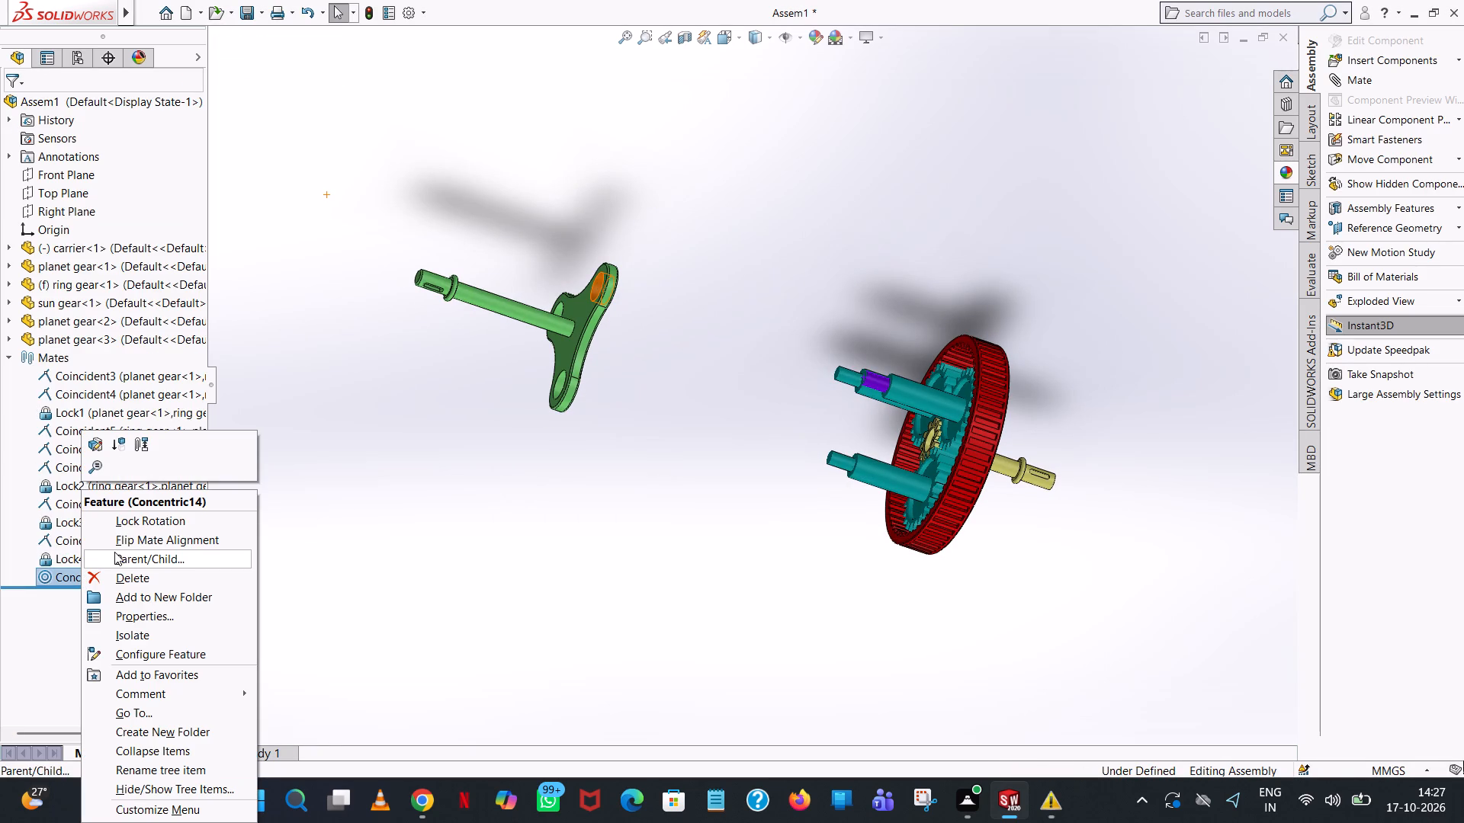
{"action": "left_click", "coordinate": [114, 580]}
{"action": "left_click", "coordinate": [833, 298]}
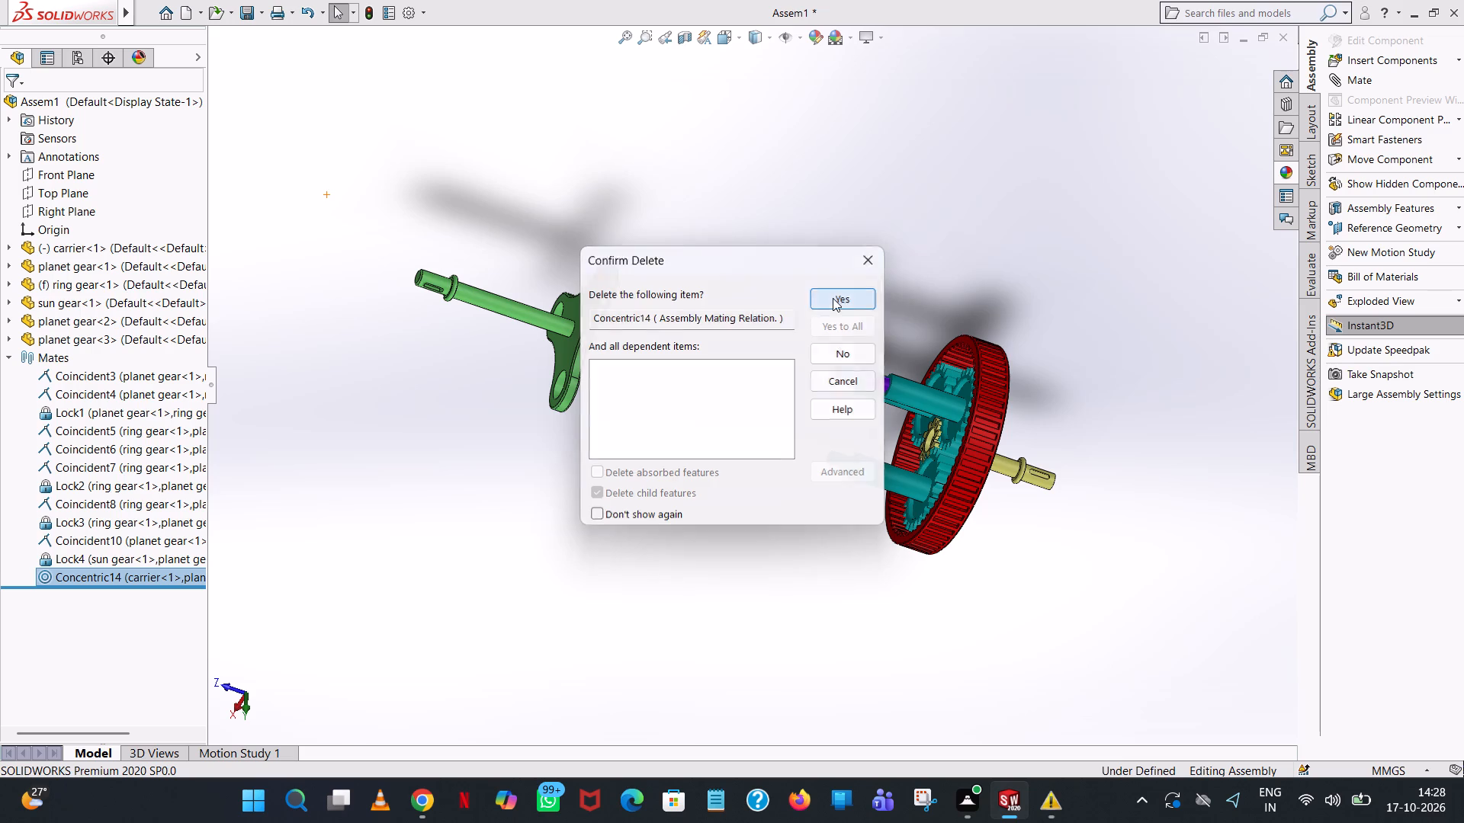
Examine the gear train from several angles, checking how the planet gear teeth mesh with the sun gear and ring gear.
{"action": "middle_click_drag", "start_coordinate": [1067, 463], "coordinate": [1185, 467]}
{"action": "scroll", "coordinate": [1072, 465], "scroll_direction": "up", "scroll_amount": 1}
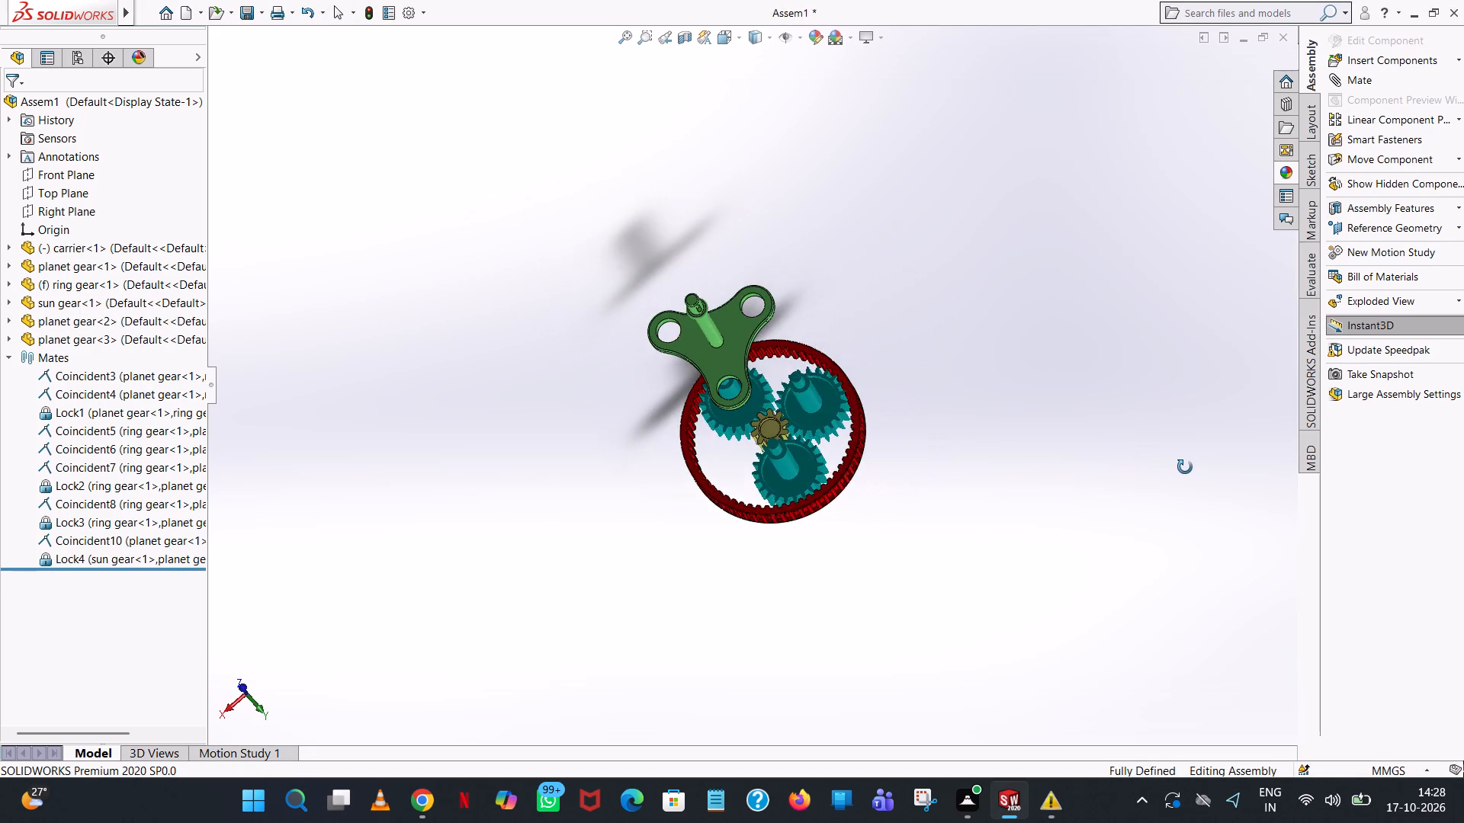
{"action": "middle_click_drag", "start_coordinate": [1185, 467], "coordinate": [1221, 449]}
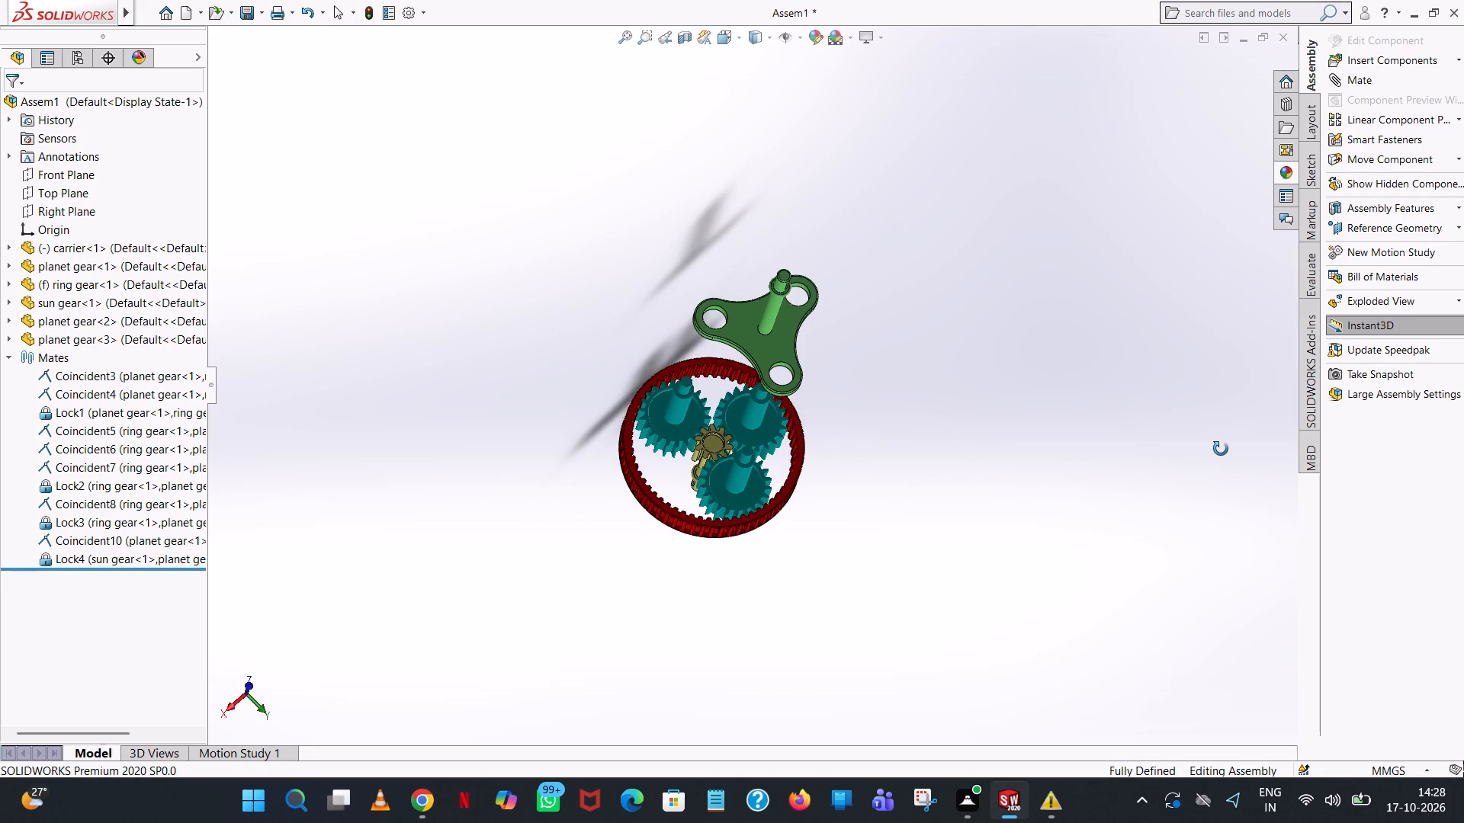
{"action": "middle_click_drag", "start_coordinate": [1221, 449], "coordinate": [1201, 536]}
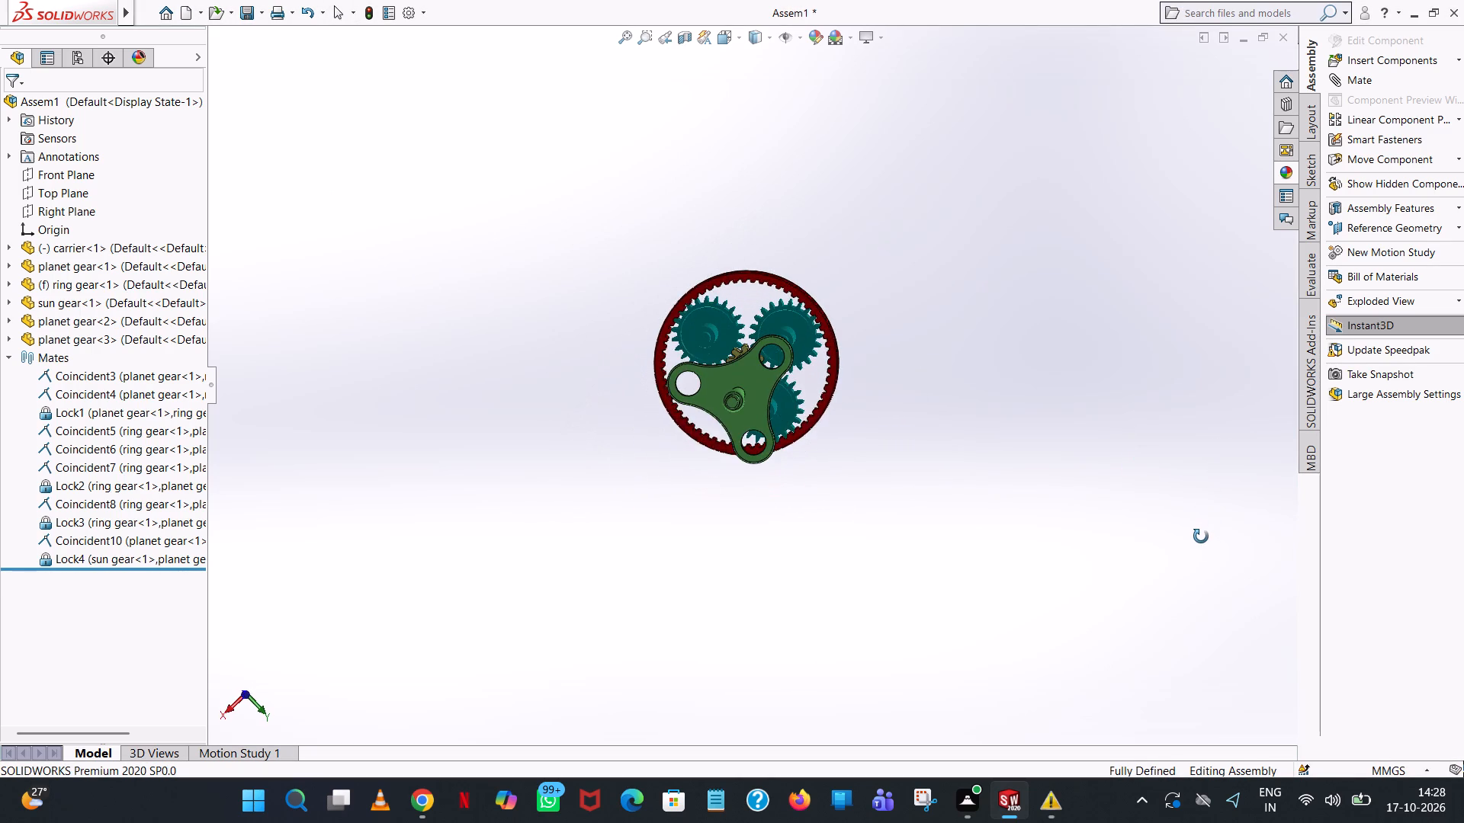
{"action": "middle_click_drag", "start_coordinate": [1201, 536], "coordinate": [1196, 562]}
{"action": "scroll", "coordinate": [838, 402], "scroll_direction": "down", "scroll_amount": 7}
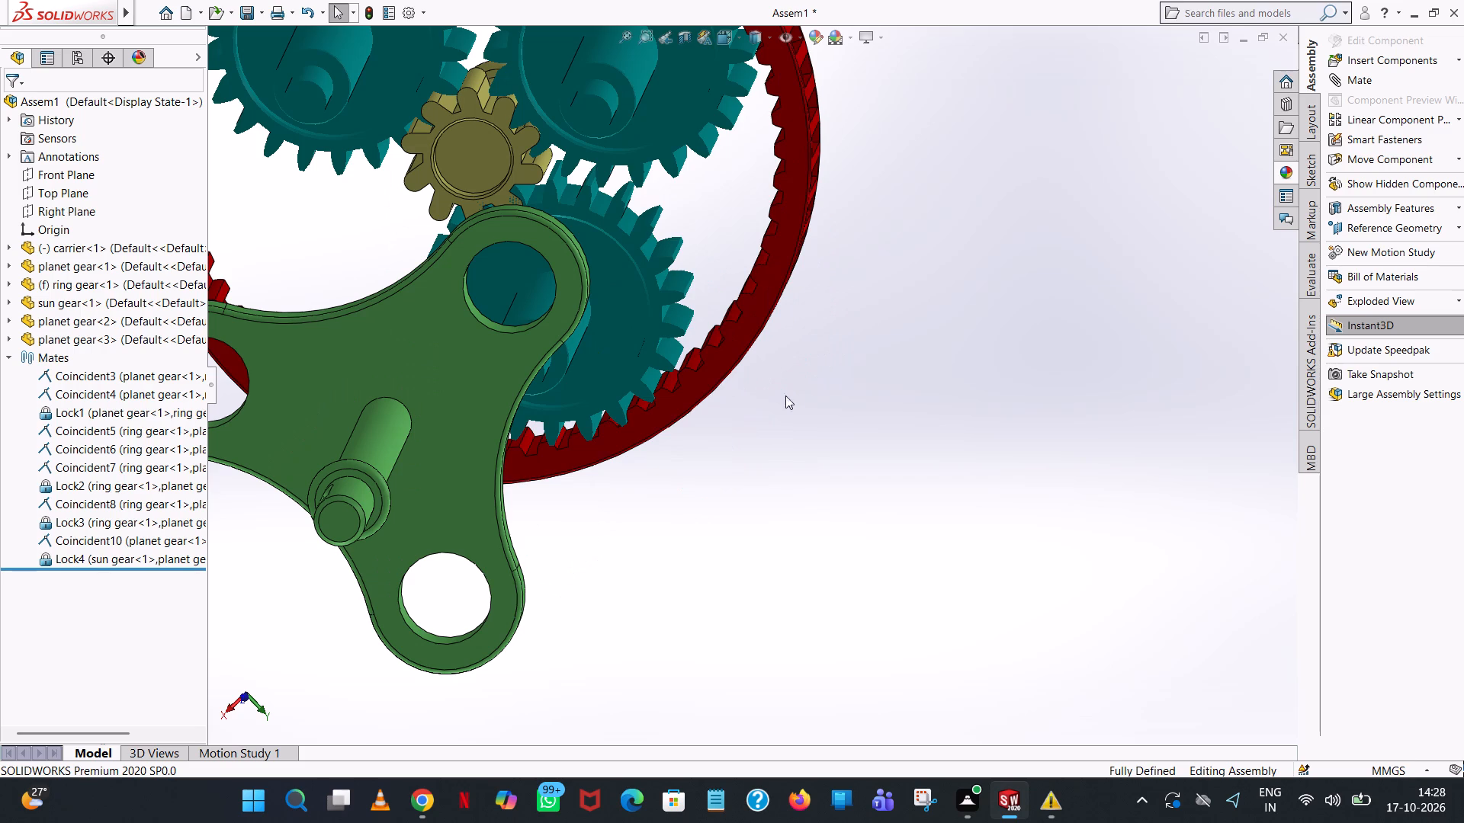
{"action": "middle_click_drag", "start_coordinate": [639, 251], "coordinate": [668, 170]}
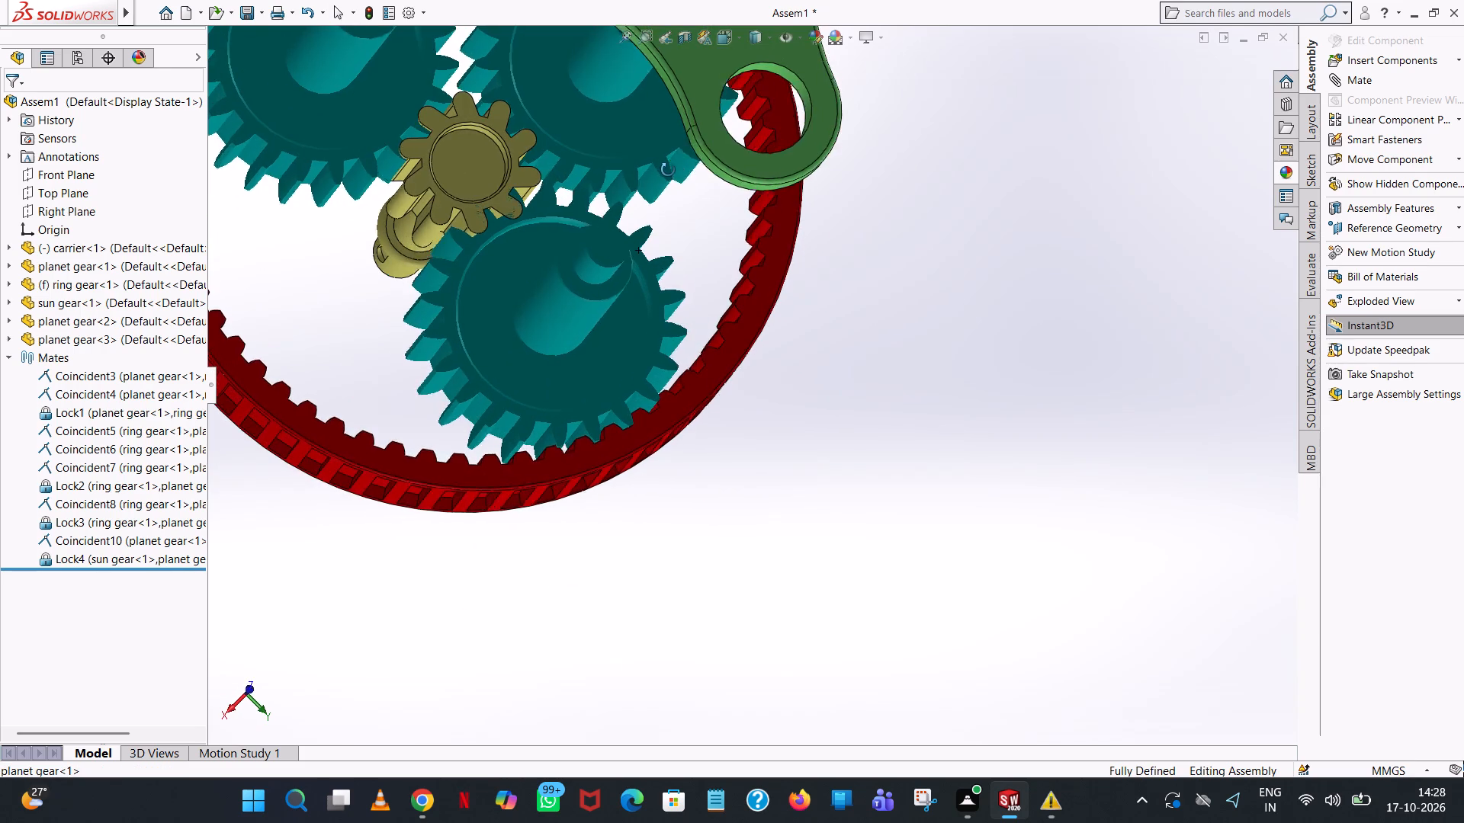
{"action": "middle_click_drag", "start_coordinate": [668, 170], "coordinate": [633, 209]}
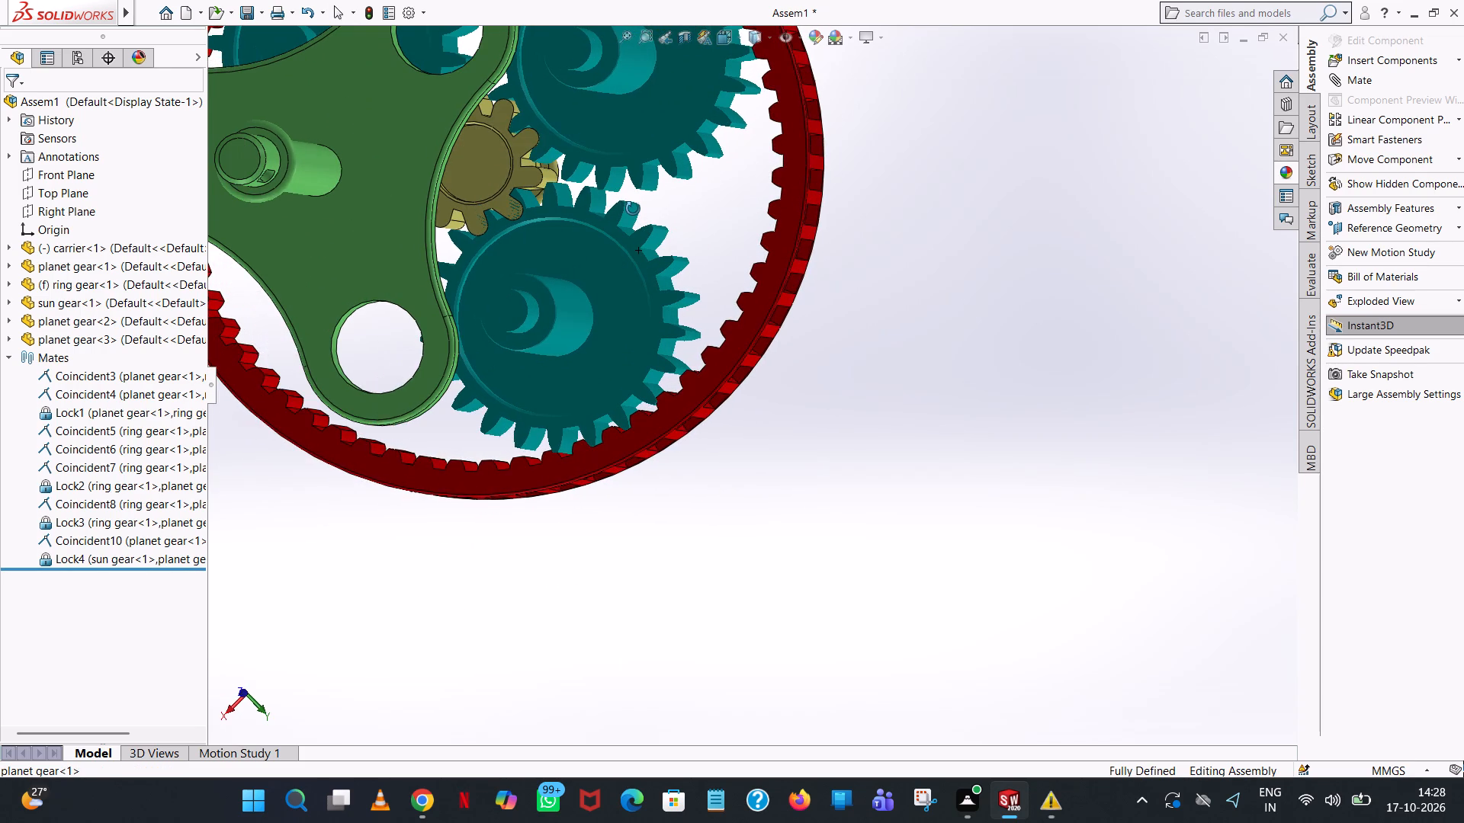
{"action": "middle_click_drag", "start_coordinate": [633, 209], "coordinate": [634, 210]}
{"action": "scroll", "coordinate": [526, 237], "scroll_direction": "down", "scroll_amount": 9}
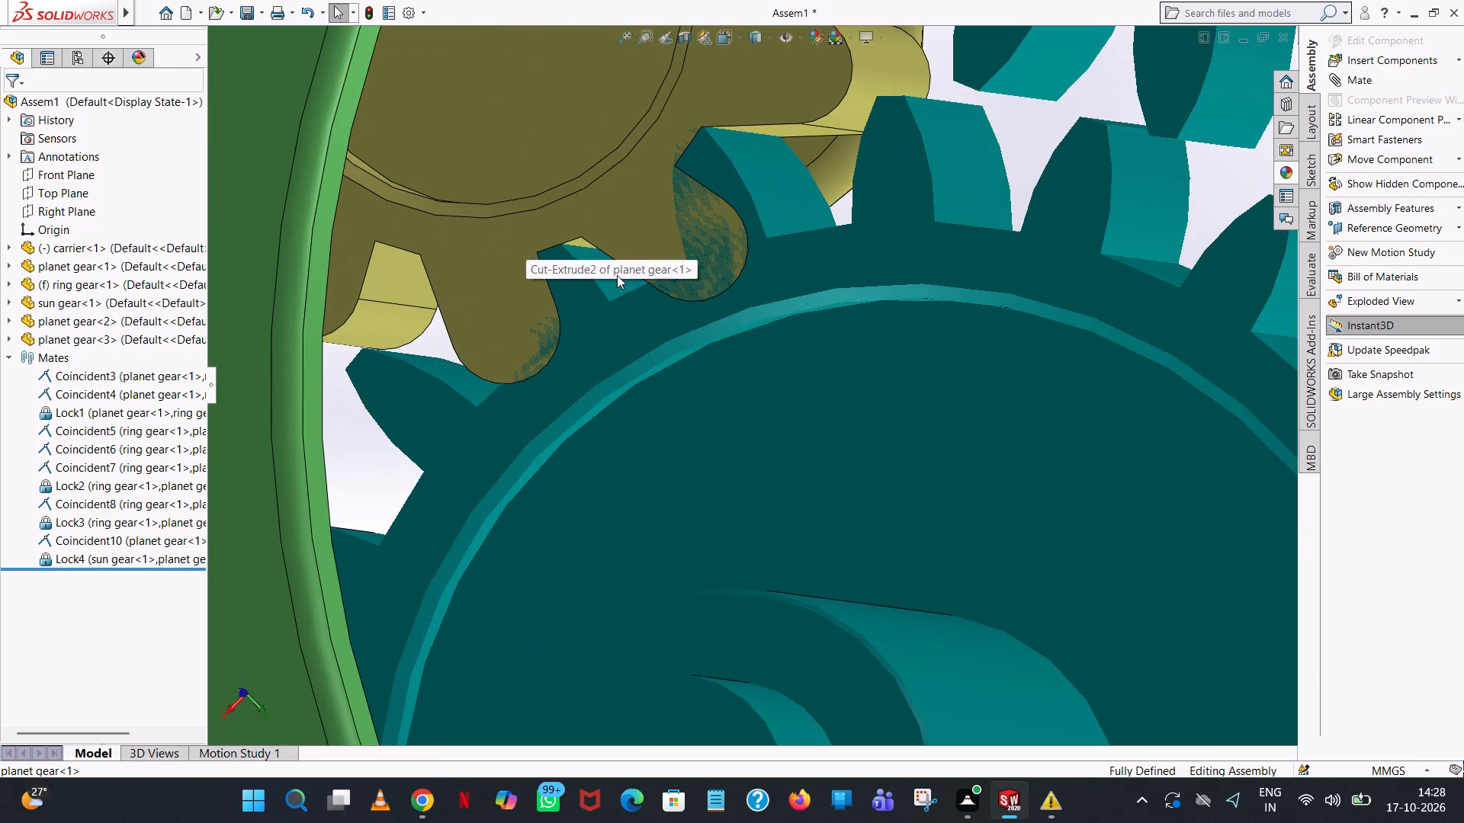
{"action": "scroll", "coordinate": [733, 299], "scroll_direction": "down", "scroll_amount": 5}
{"action": "scroll", "coordinate": [737, 299], "scroll_direction": "up", "scroll_amount": 10}
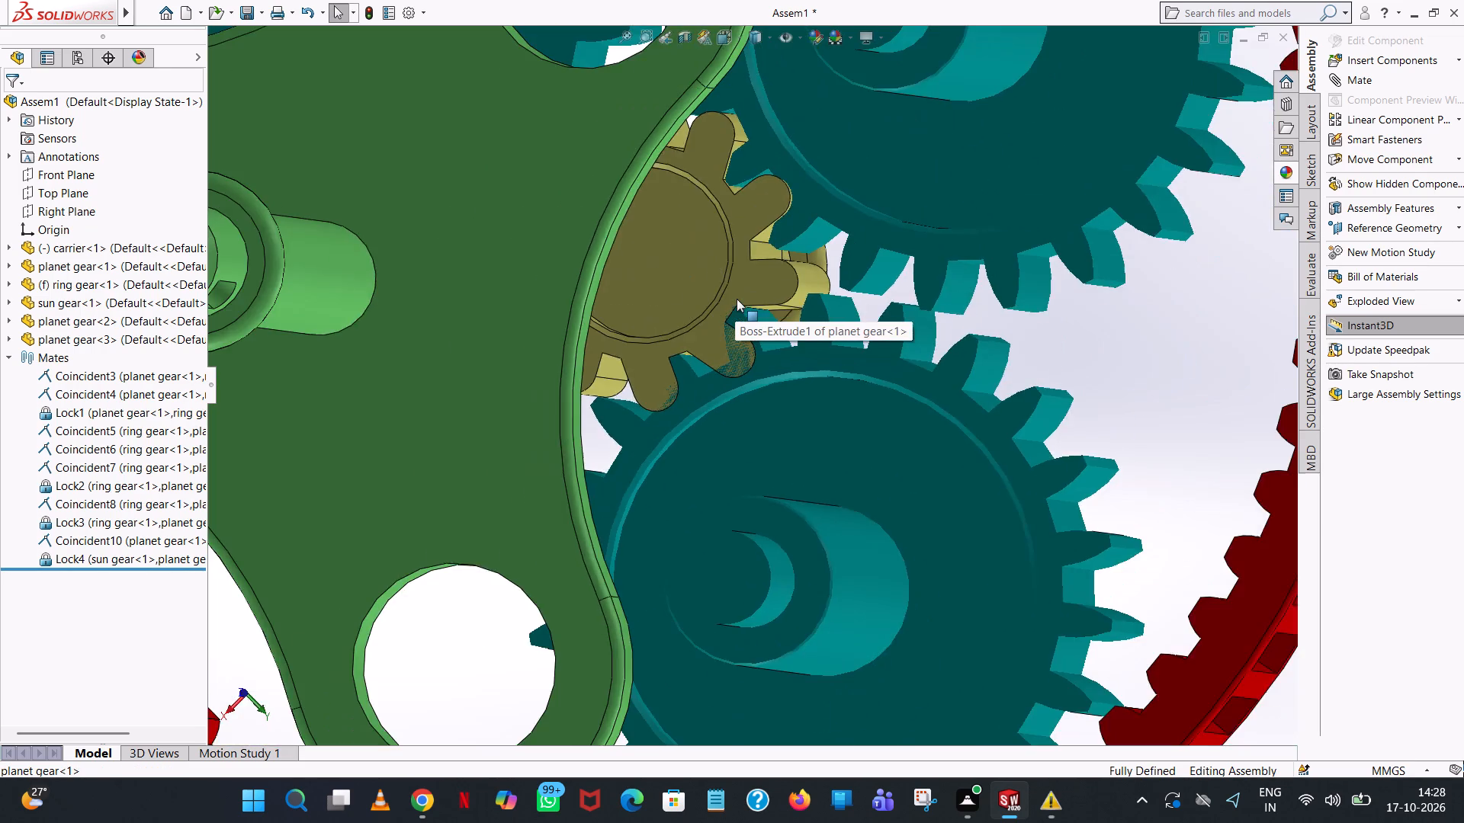
{"action": "scroll", "coordinate": [737, 299], "scroll_direction": "up", "scroll_amount": 4}
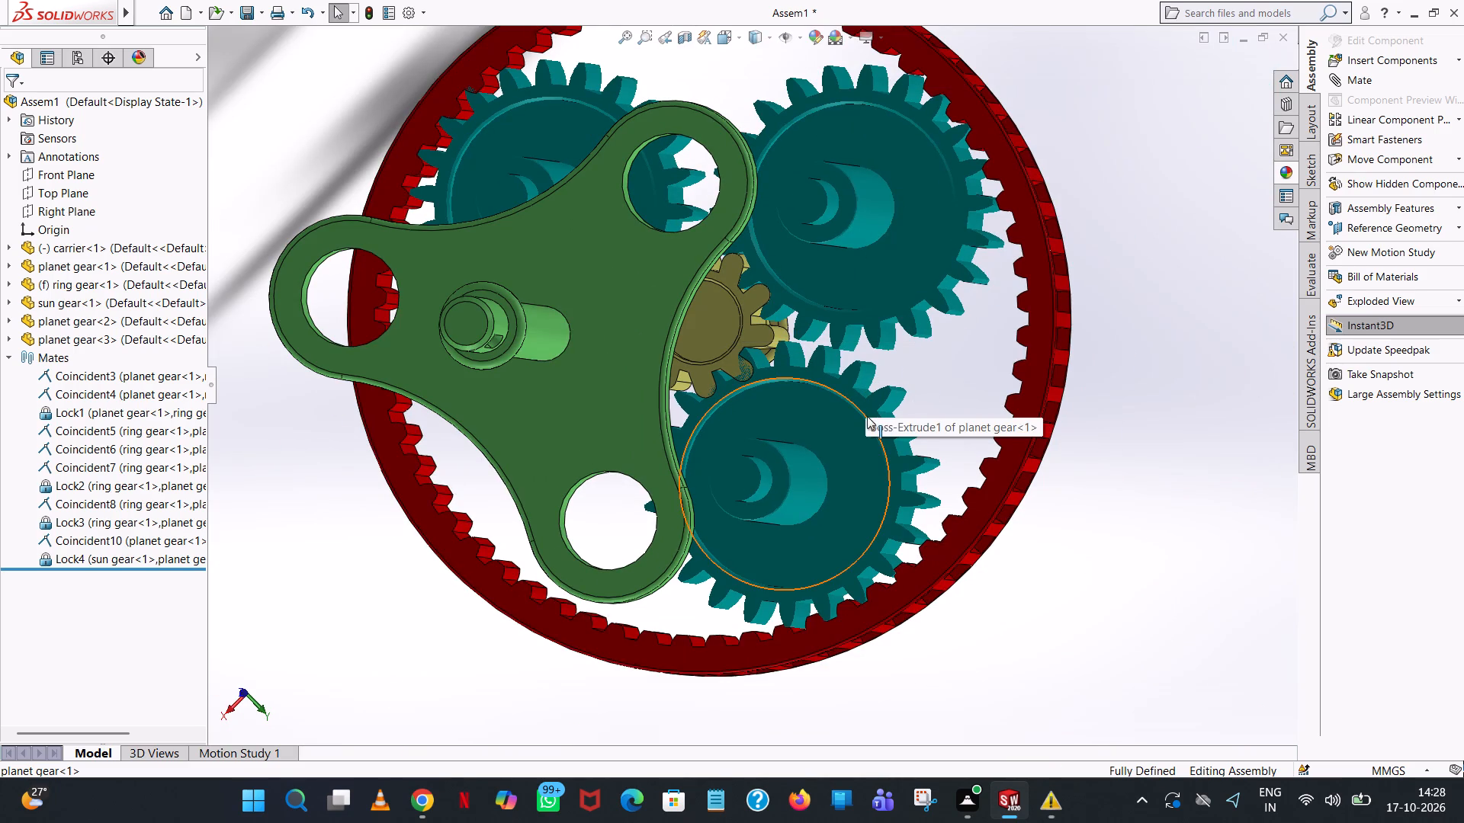
{"action": "scroll", "coordinate": [1183, 418], "scroll_direction": "down", "scroll_amount": 1}
{"action": "middle_click_drag", "start_coordinate": [1176, 424], "coordinate": [1152, 410]}
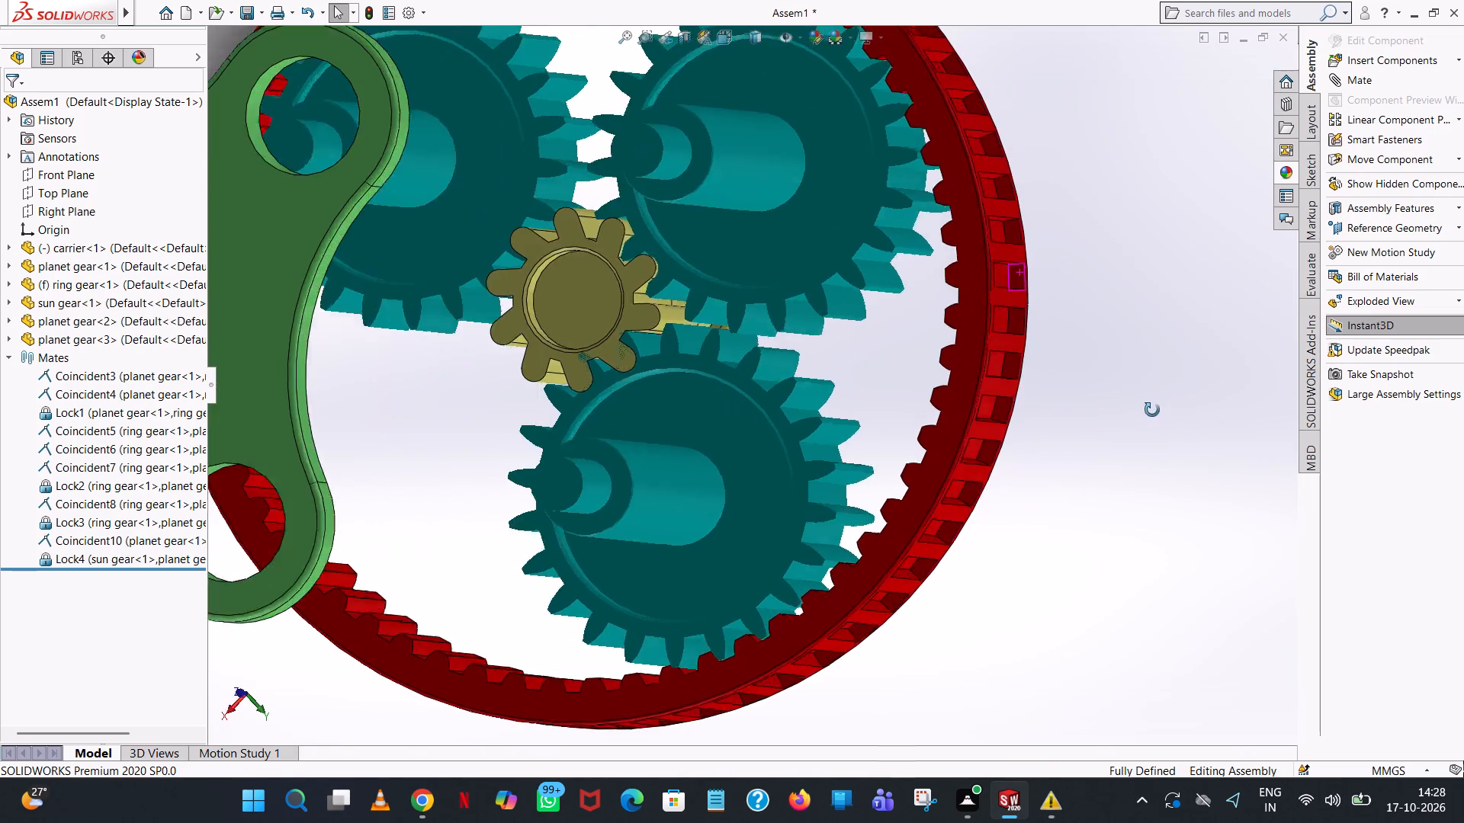
{"action": "middle_click_drag", "start_coordinate": [1152, 410], "coordinate": [1222, 465]}
{"action": "scroll", "coordinate": [1180, 283], "scroll_direction": "up", "scroll_amount": 1}
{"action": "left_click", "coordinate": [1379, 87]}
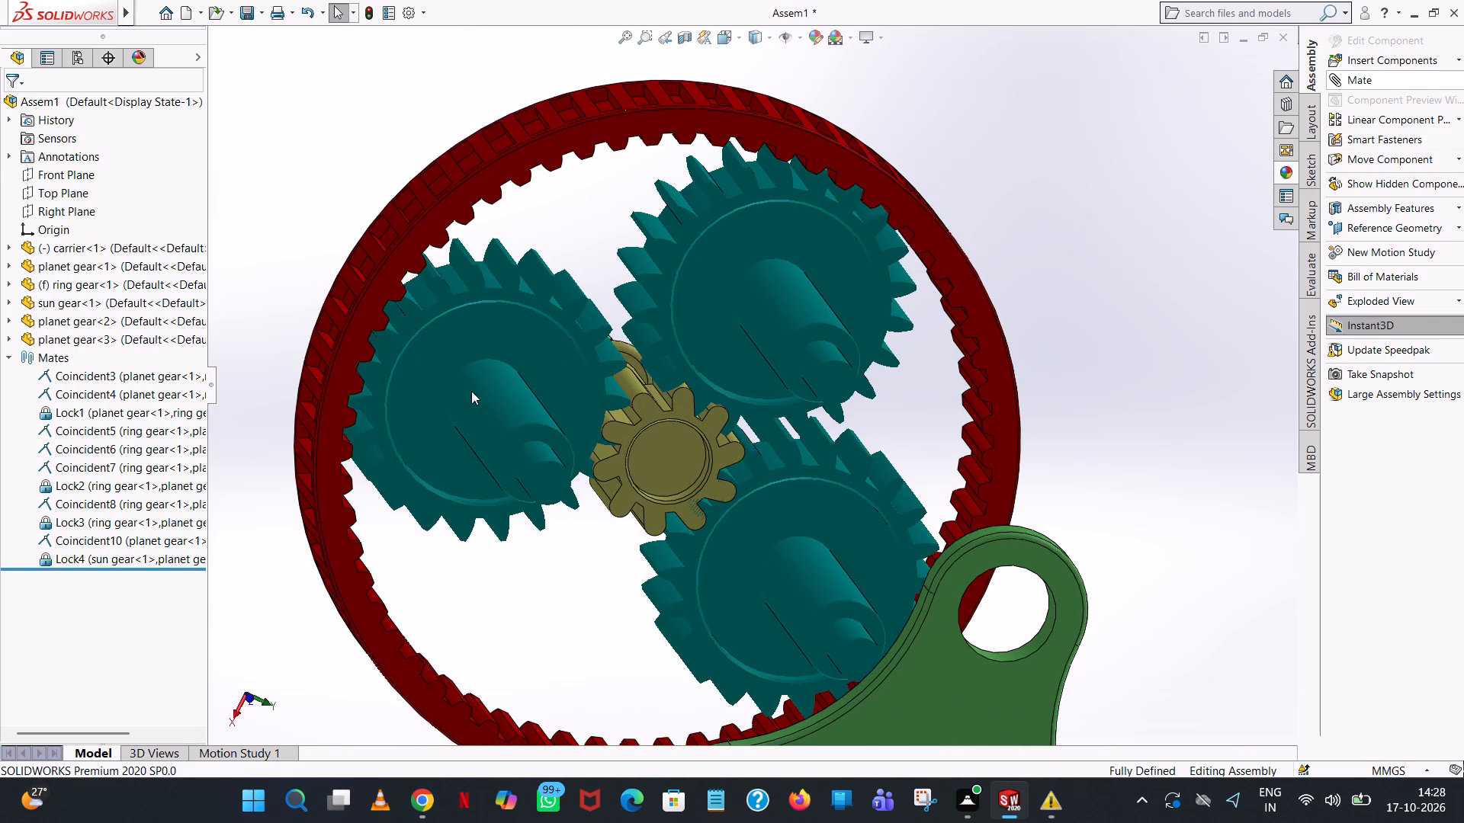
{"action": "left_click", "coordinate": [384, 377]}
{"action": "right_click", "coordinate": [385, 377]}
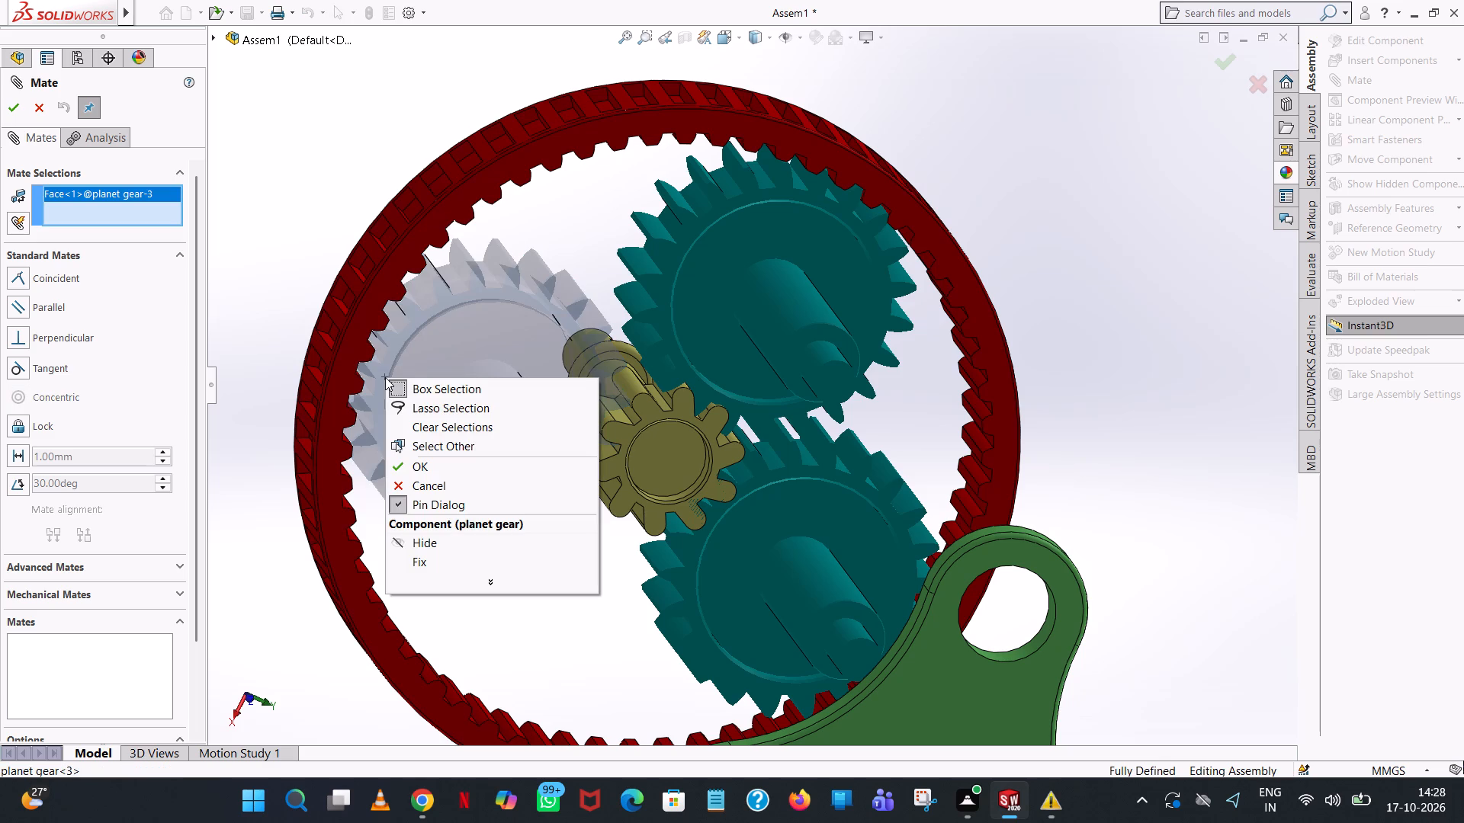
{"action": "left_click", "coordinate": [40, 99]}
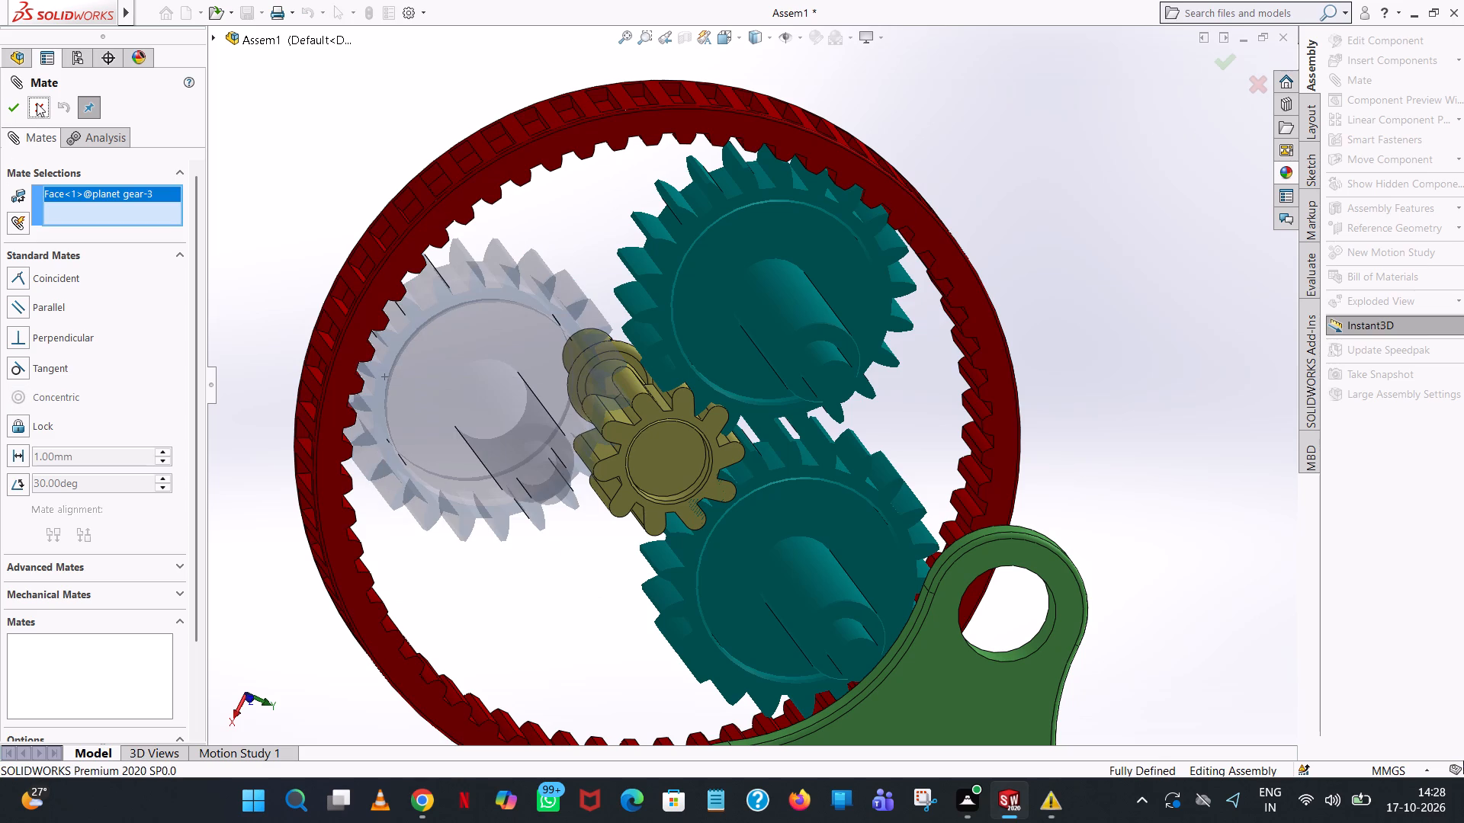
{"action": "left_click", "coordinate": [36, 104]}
View the mates of planet gear<3> and delete the Lock4 mate between it and the sun gear.
{"action": "left_click", "coordinate": [414, 338]}
{"action": "right_click", "coordinate": [414, 338]}
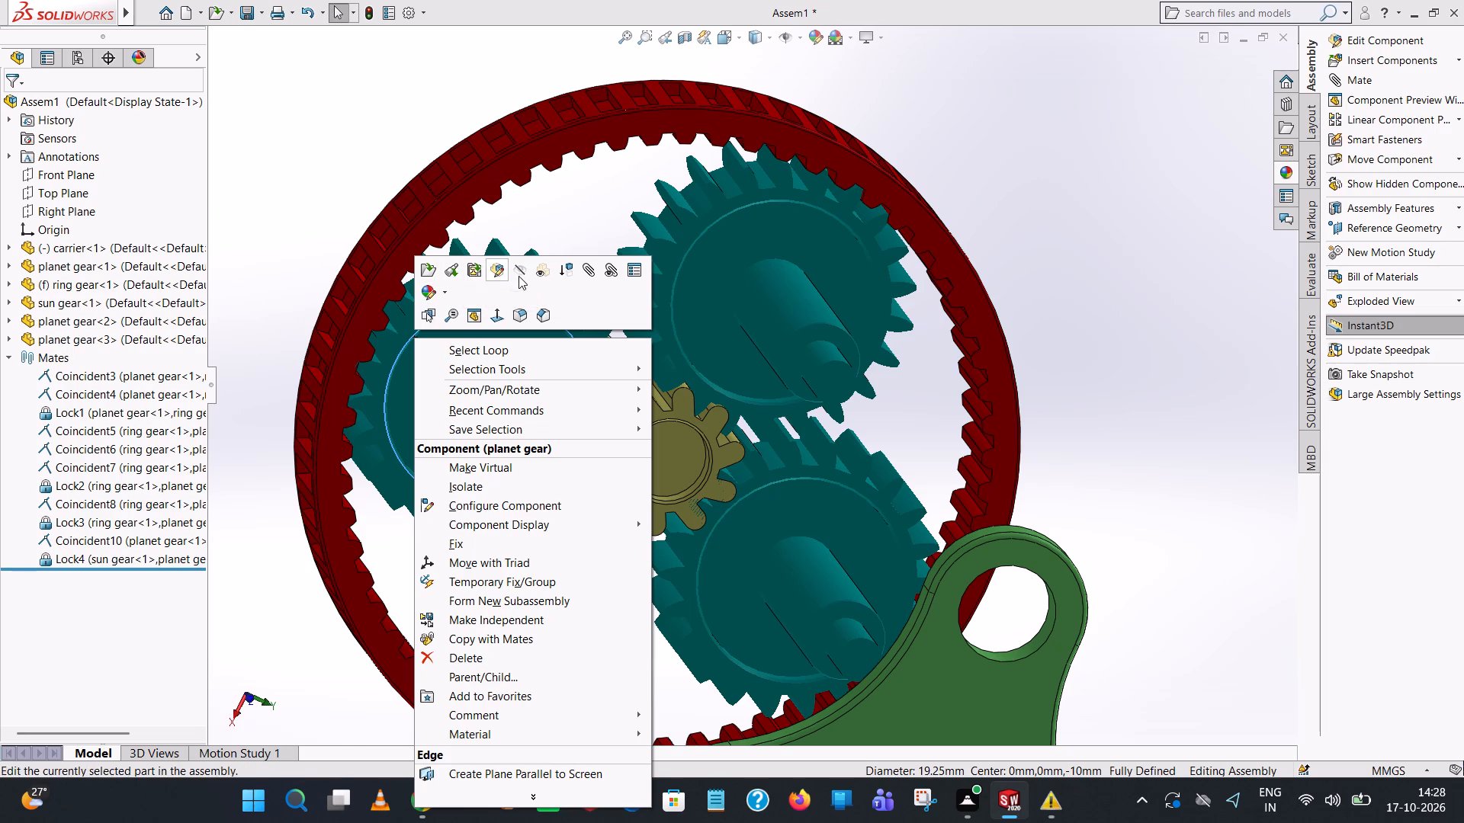
{"action": "left_click", "coordinate": [614, 269]}
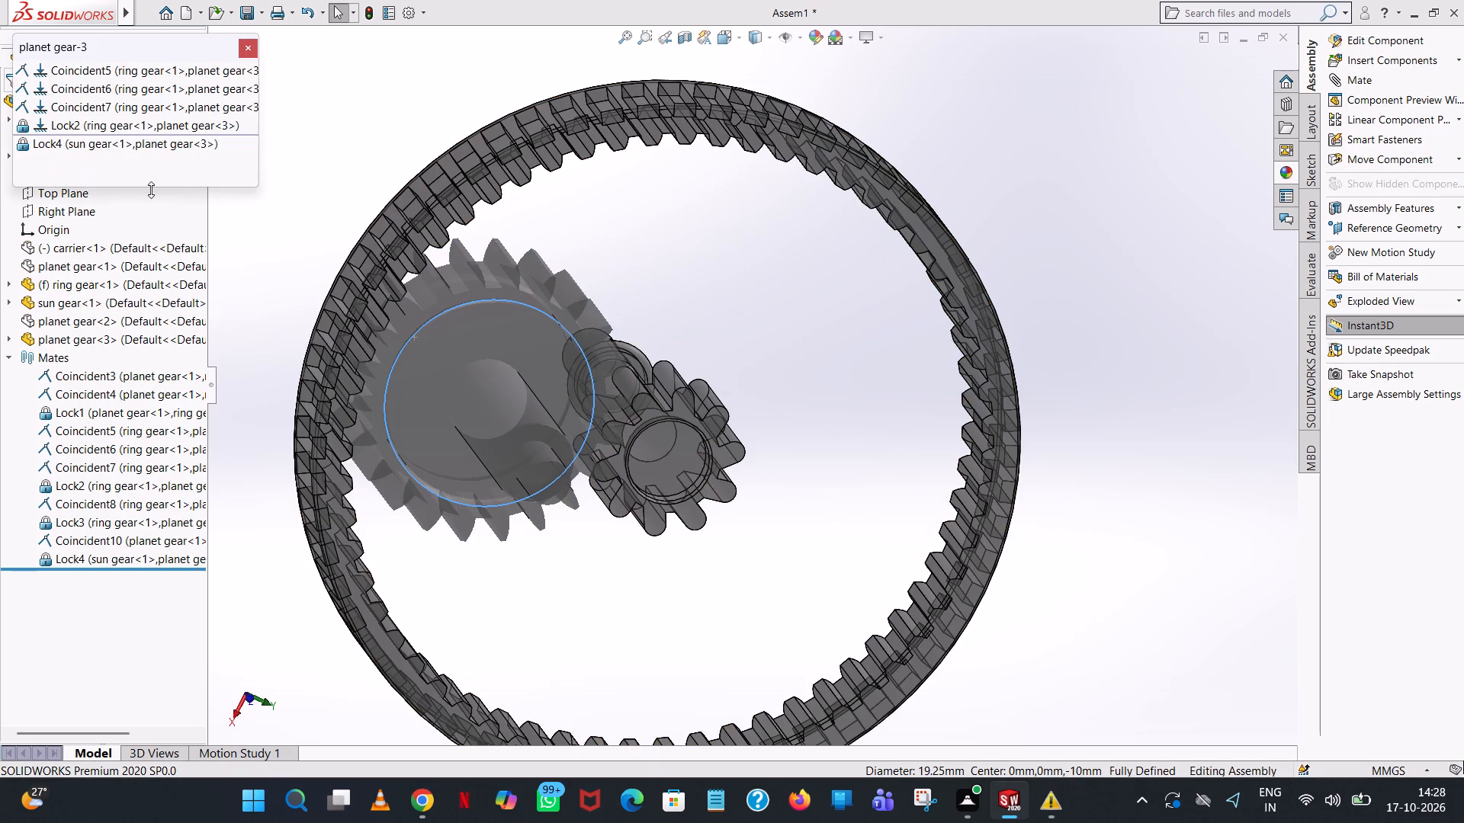
{"action": "left_click", "coordinate": [69, 146]}
{"action": "right_click", "coordinate": [69, 146]}
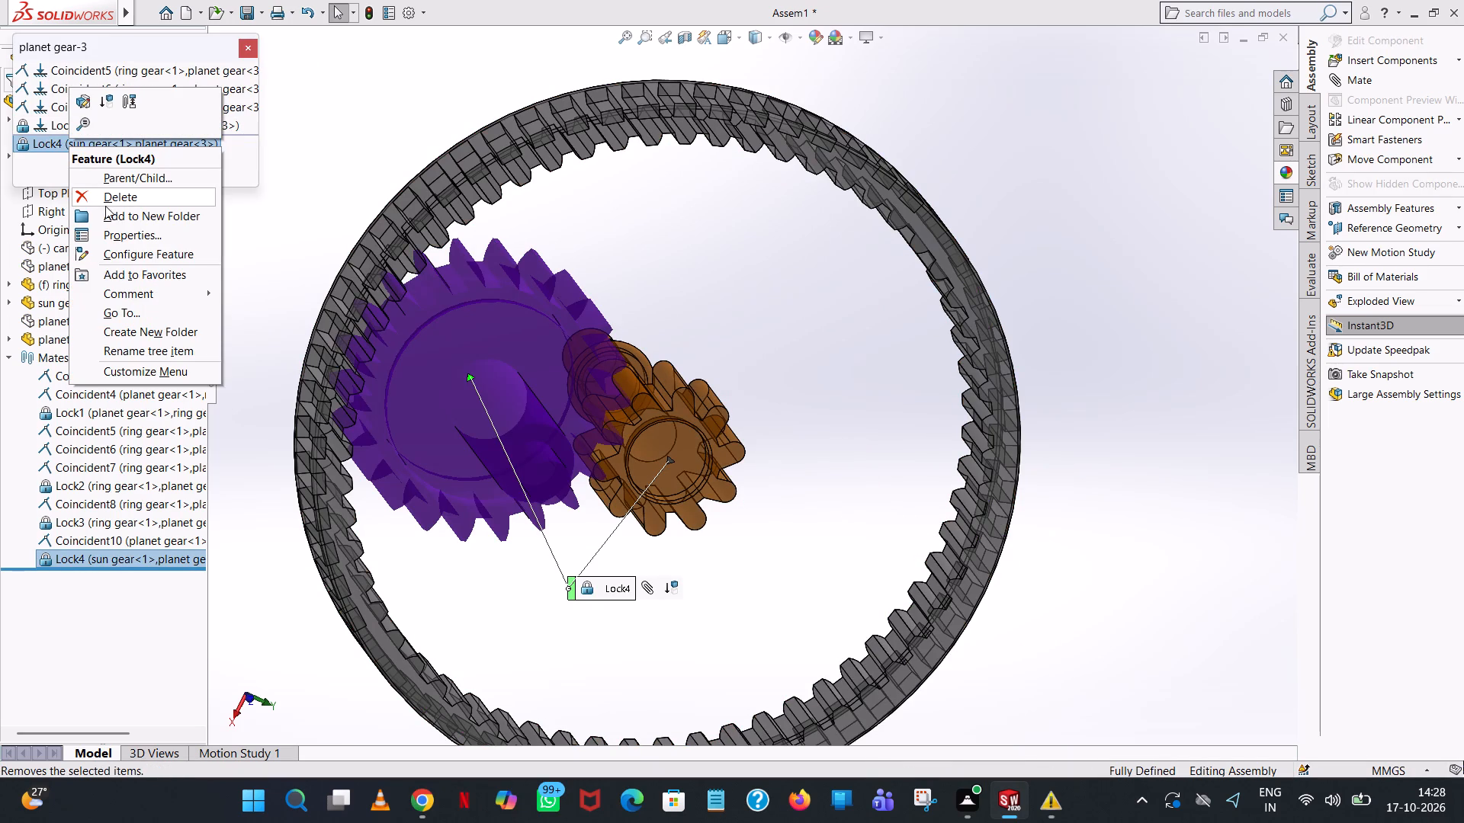
{"action": "left_click", "coordinate": [116, 195]}
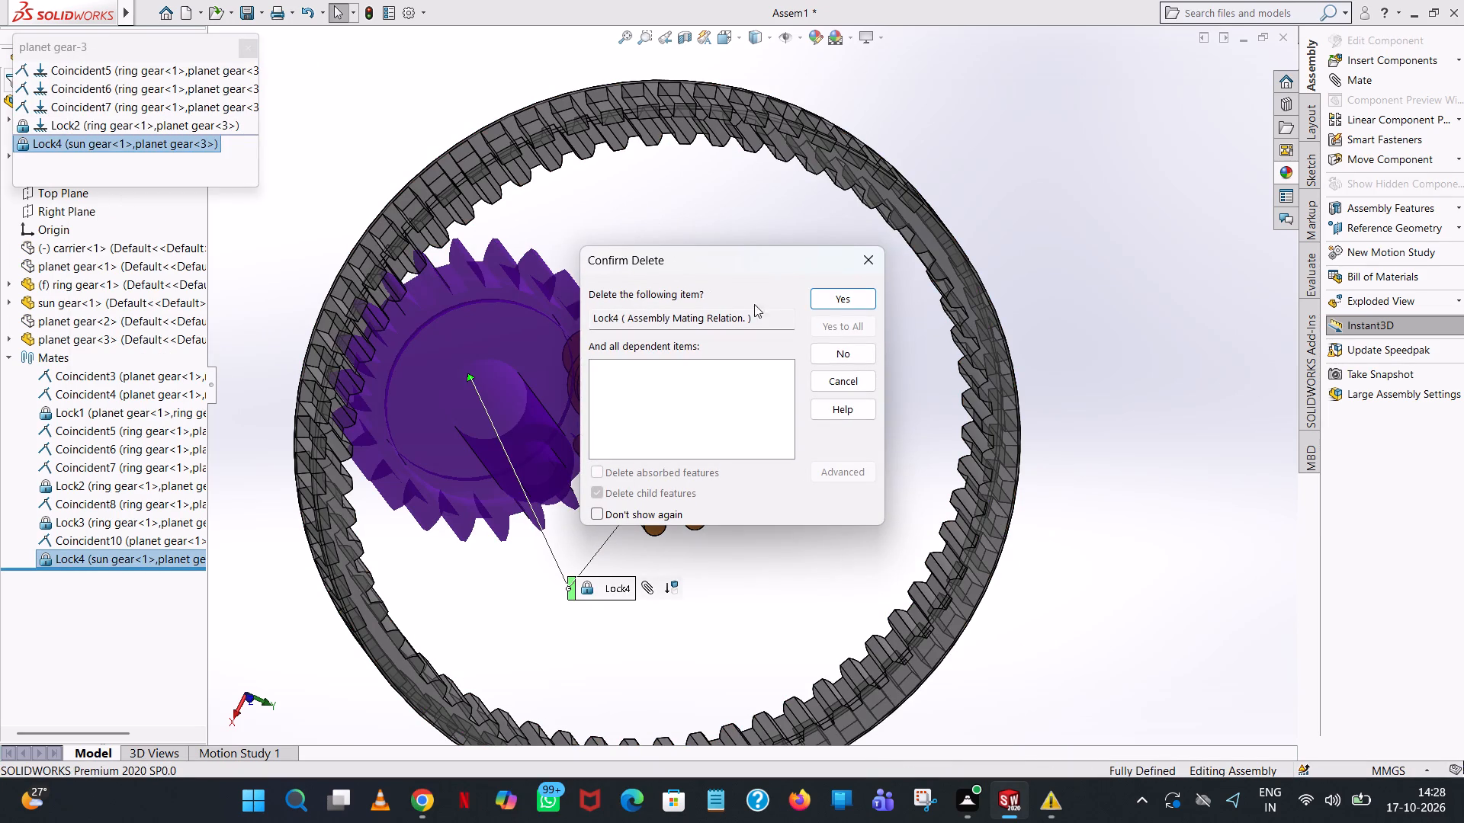
{"action": "left_click", "coordinate": [856, 298]}
{"action": "scroll", "coordinate": [647, 287], "scroll_direction": "up", "scroll_amount": 4}
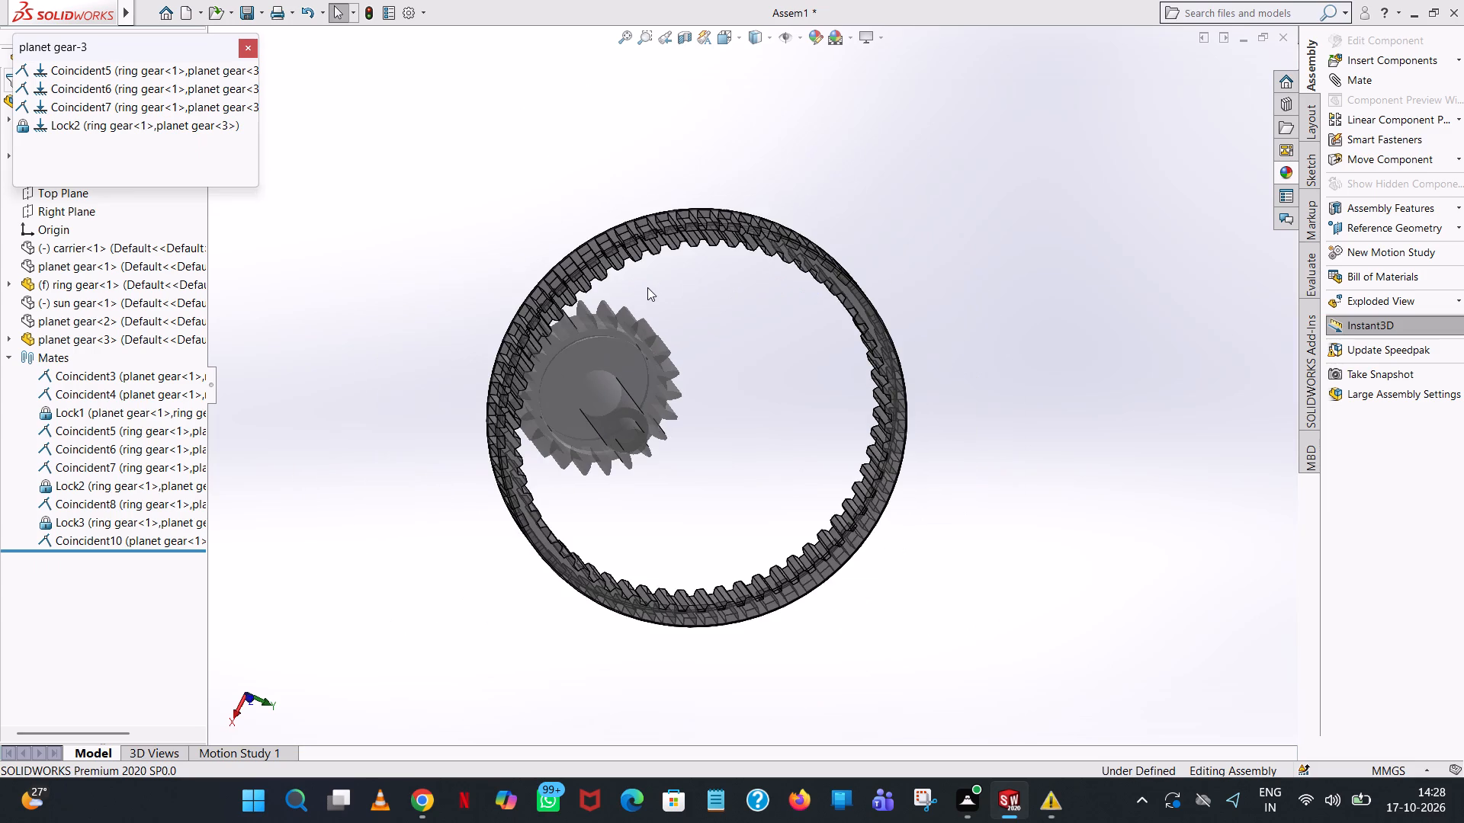
{"action": "left_click", "coordinate": [245, 46]}
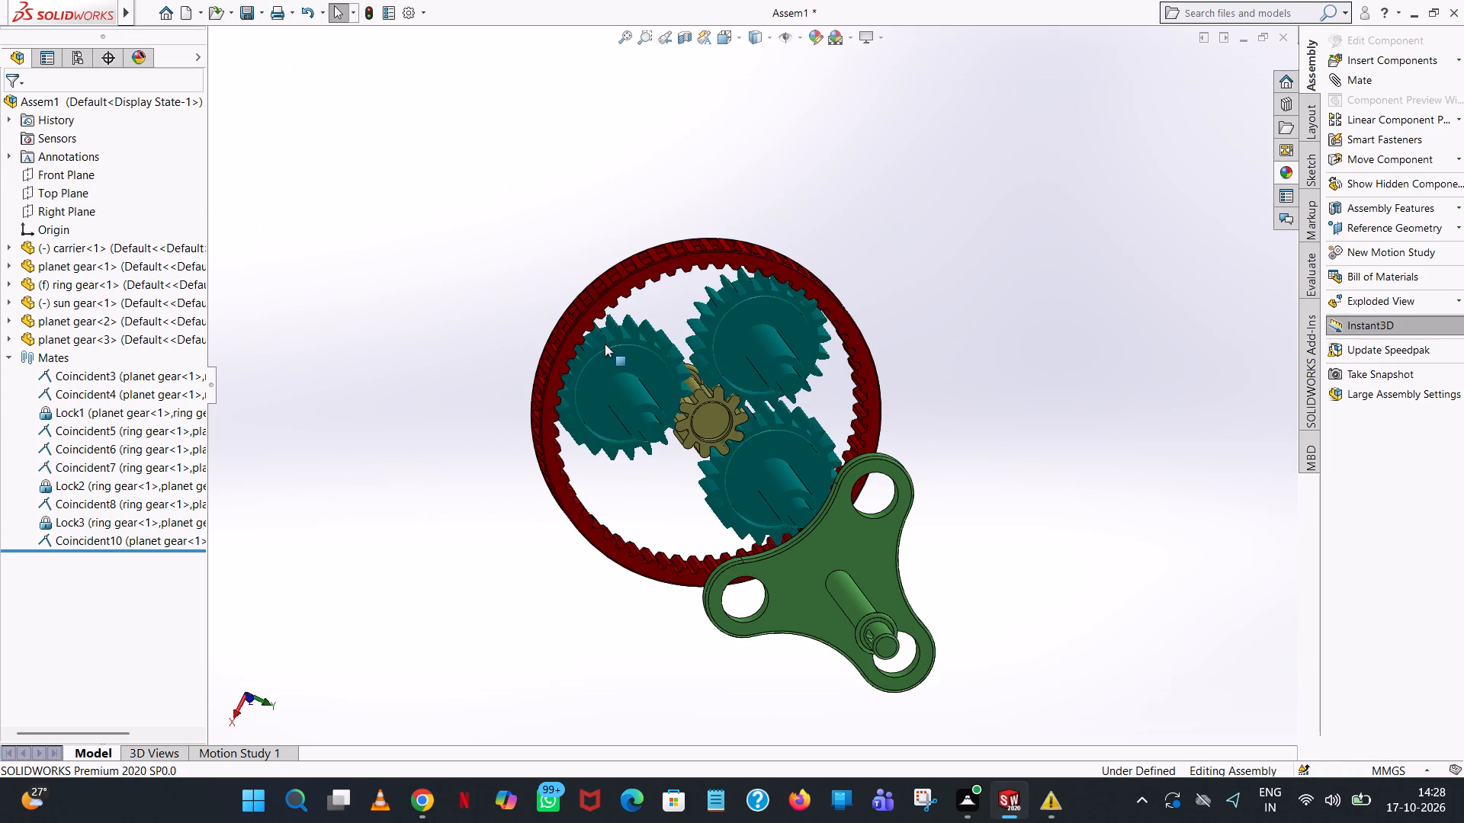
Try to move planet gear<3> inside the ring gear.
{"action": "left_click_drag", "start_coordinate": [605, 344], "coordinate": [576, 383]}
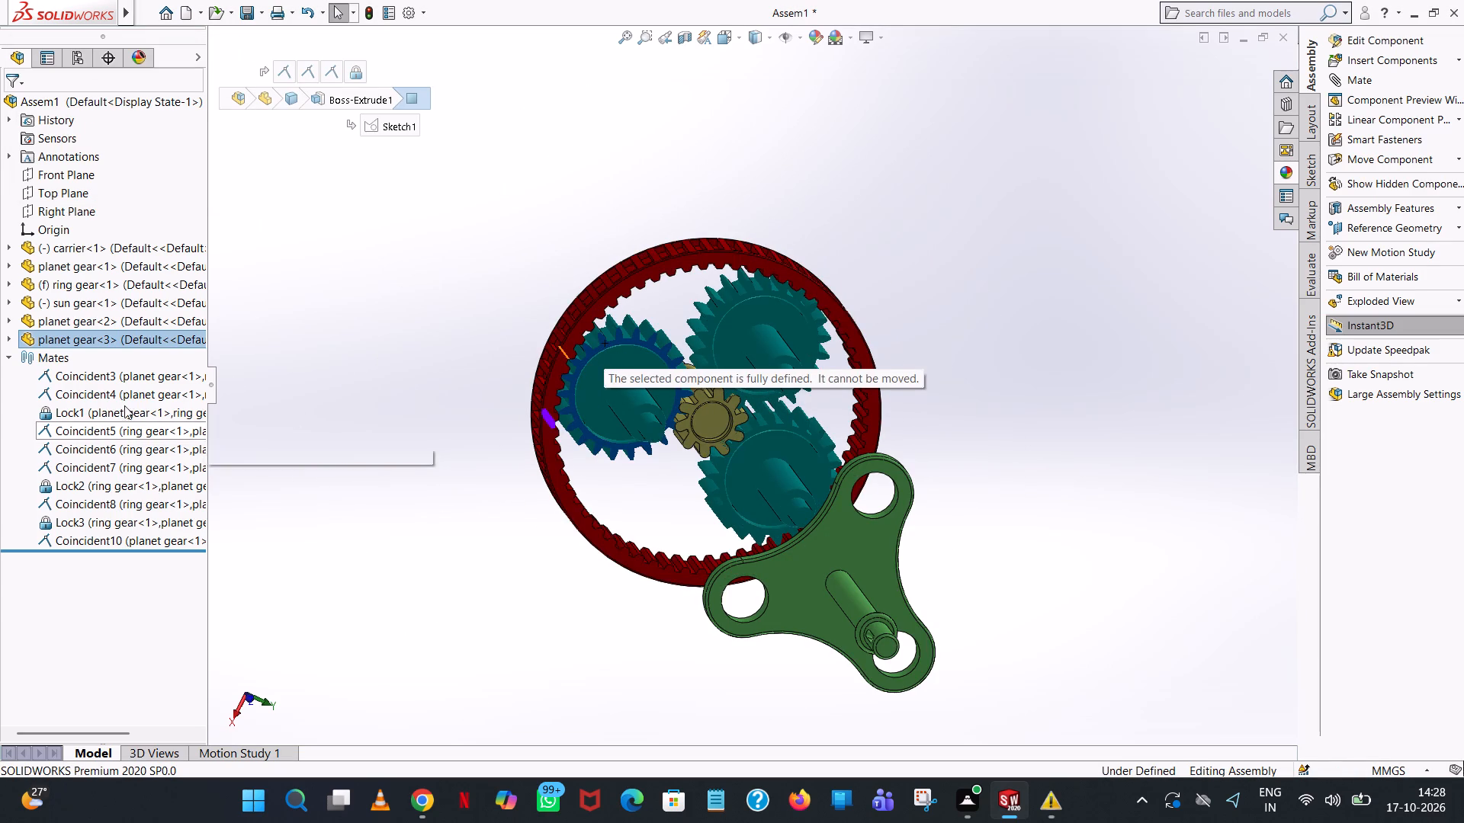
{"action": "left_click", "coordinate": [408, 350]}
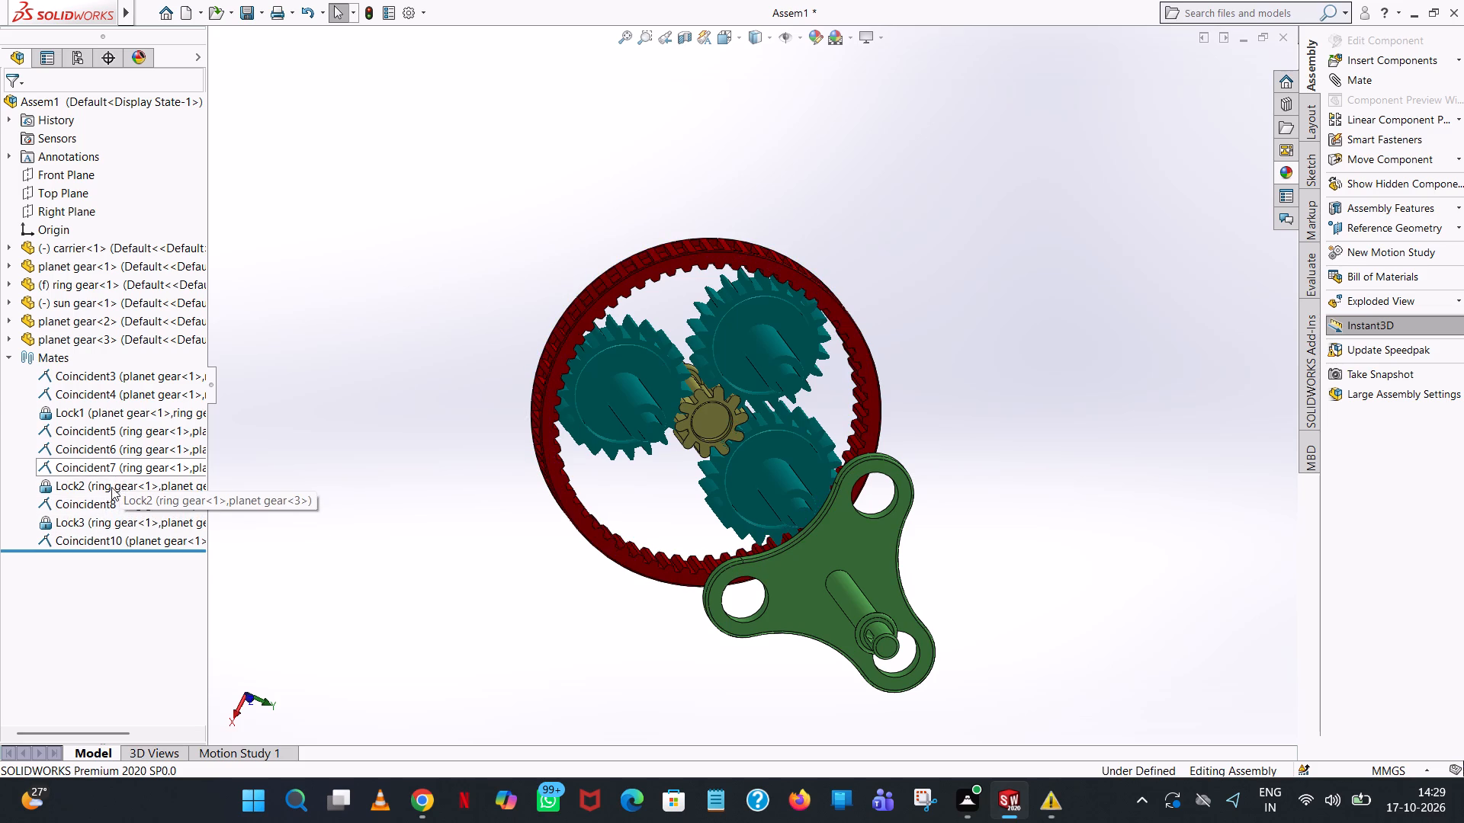
Delete the Lock2 mate between the ring gear and planet gear<3>.
{"action": "middle_click_drag", "start_coordinate": [319, 458], "coordinate": [541, 632]}
{"action": "scroll", "coordinate": [541, 632], "scroll_direction": "up", "scroll_amount": 1}
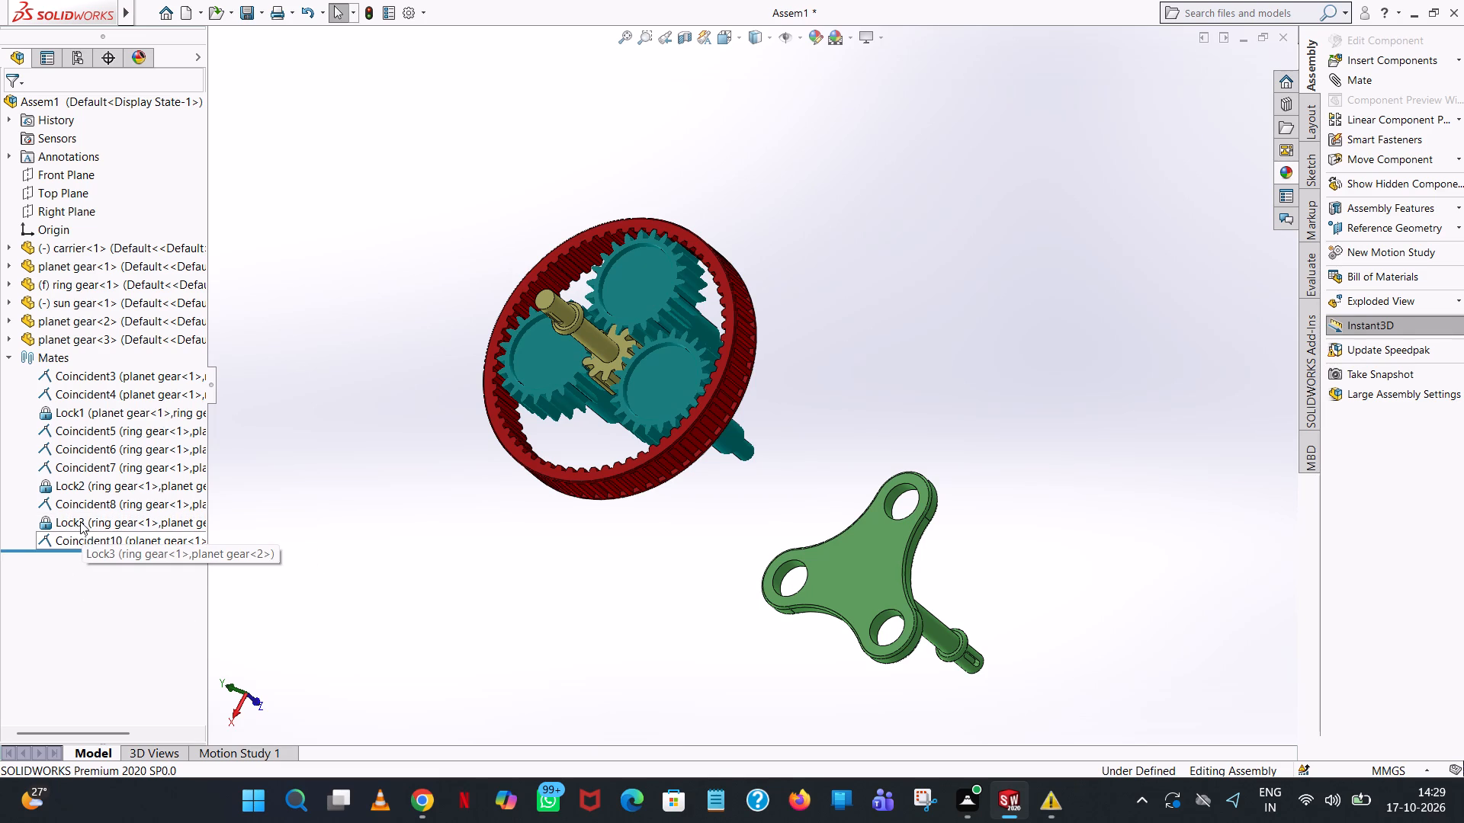
{"action": "left_click", "coordinate": [83, 487]}
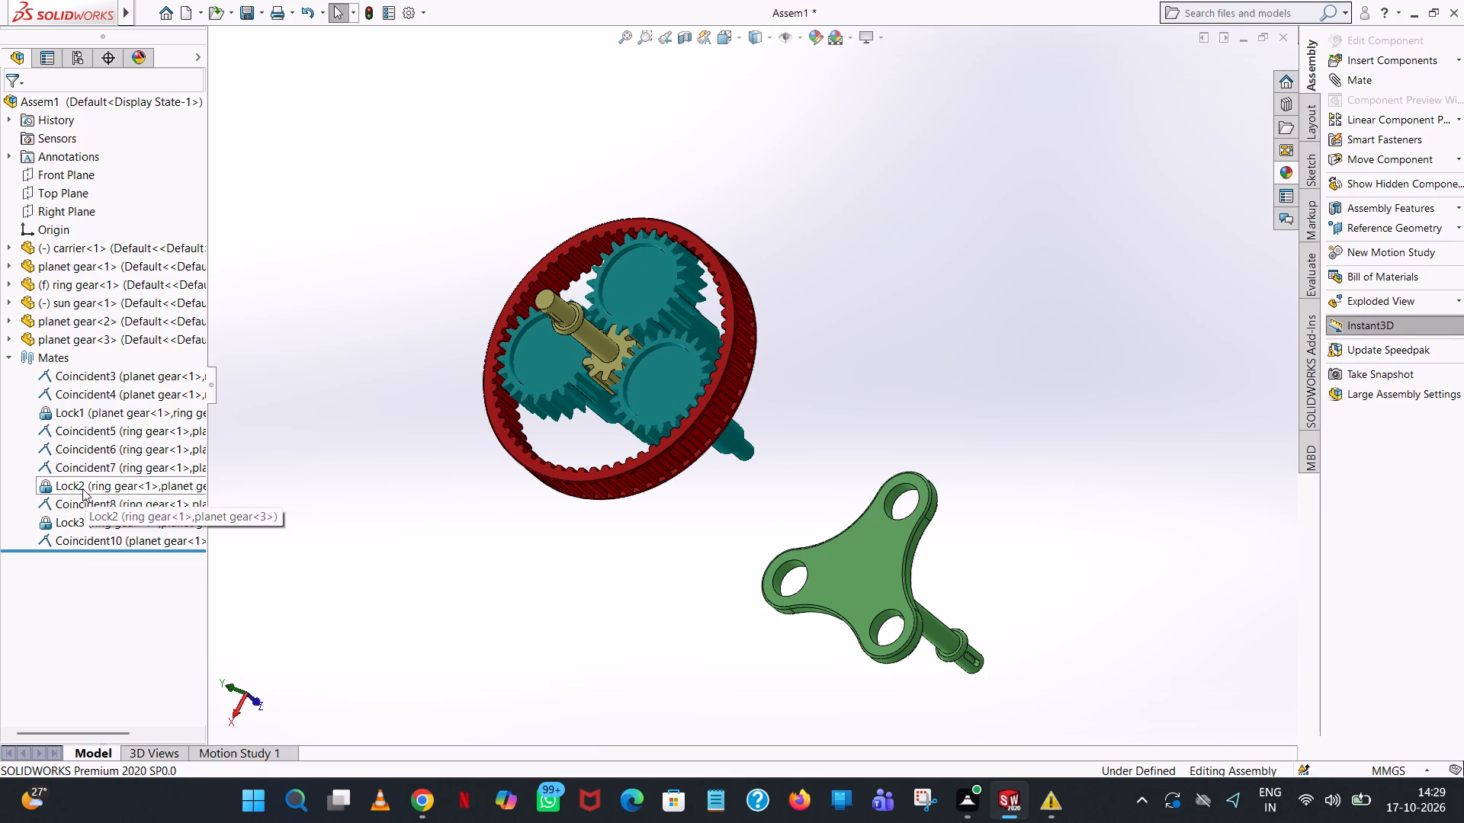
{"action": "right_click", "coordinate": [82, 488]}
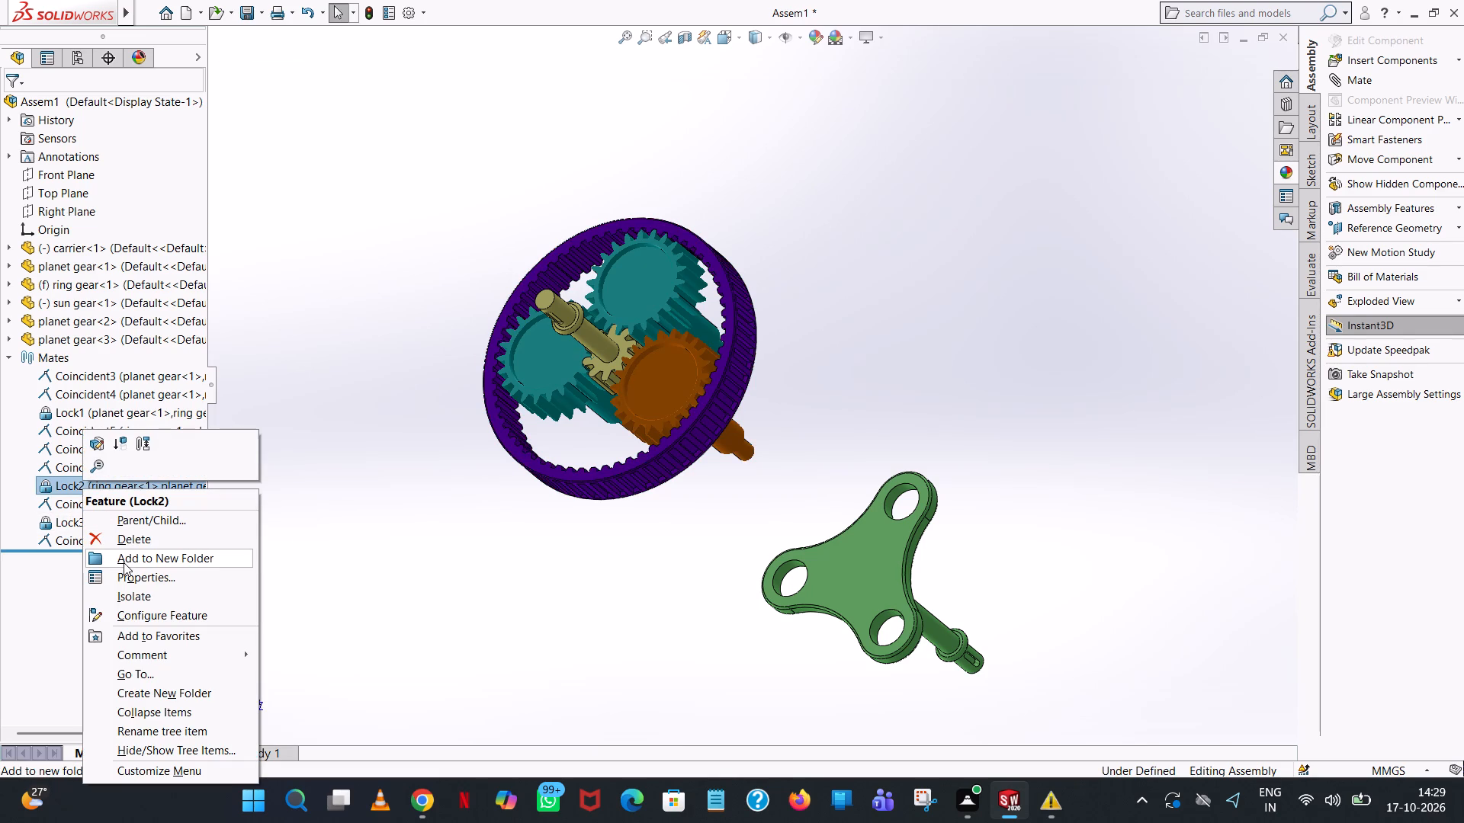
{"action": "left_click", "coordinate": [124, 538]}
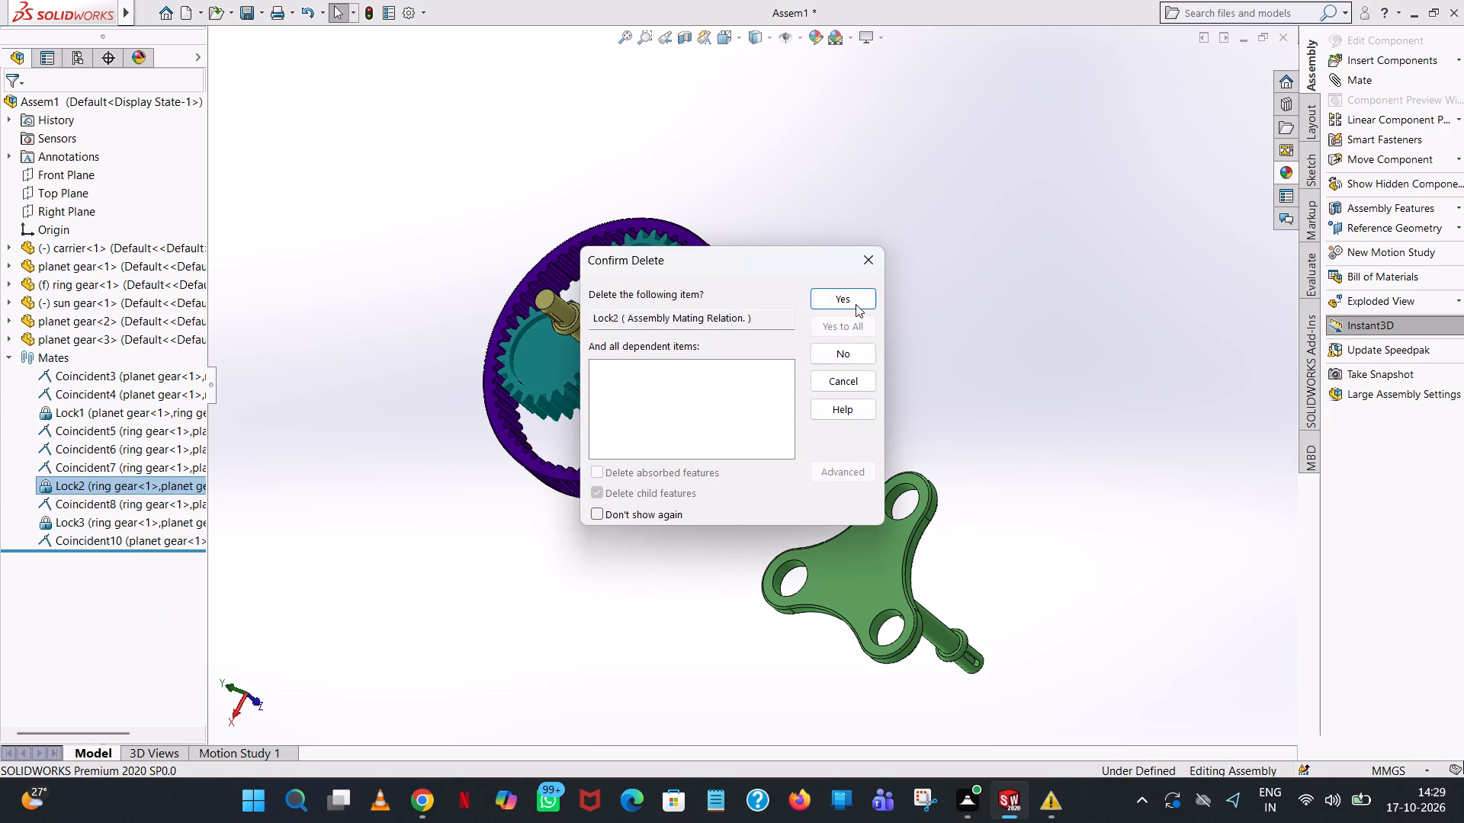
{"action": "left_click", "coordinate": [854, 298]}
Shift the freed planet gear<3> slightly inside the ring gear, checking its fit against the ring and sun gears.
{"action": "middle_click_drag", "start_coordinate": [772, 393], "coordinate": [788, 473]}
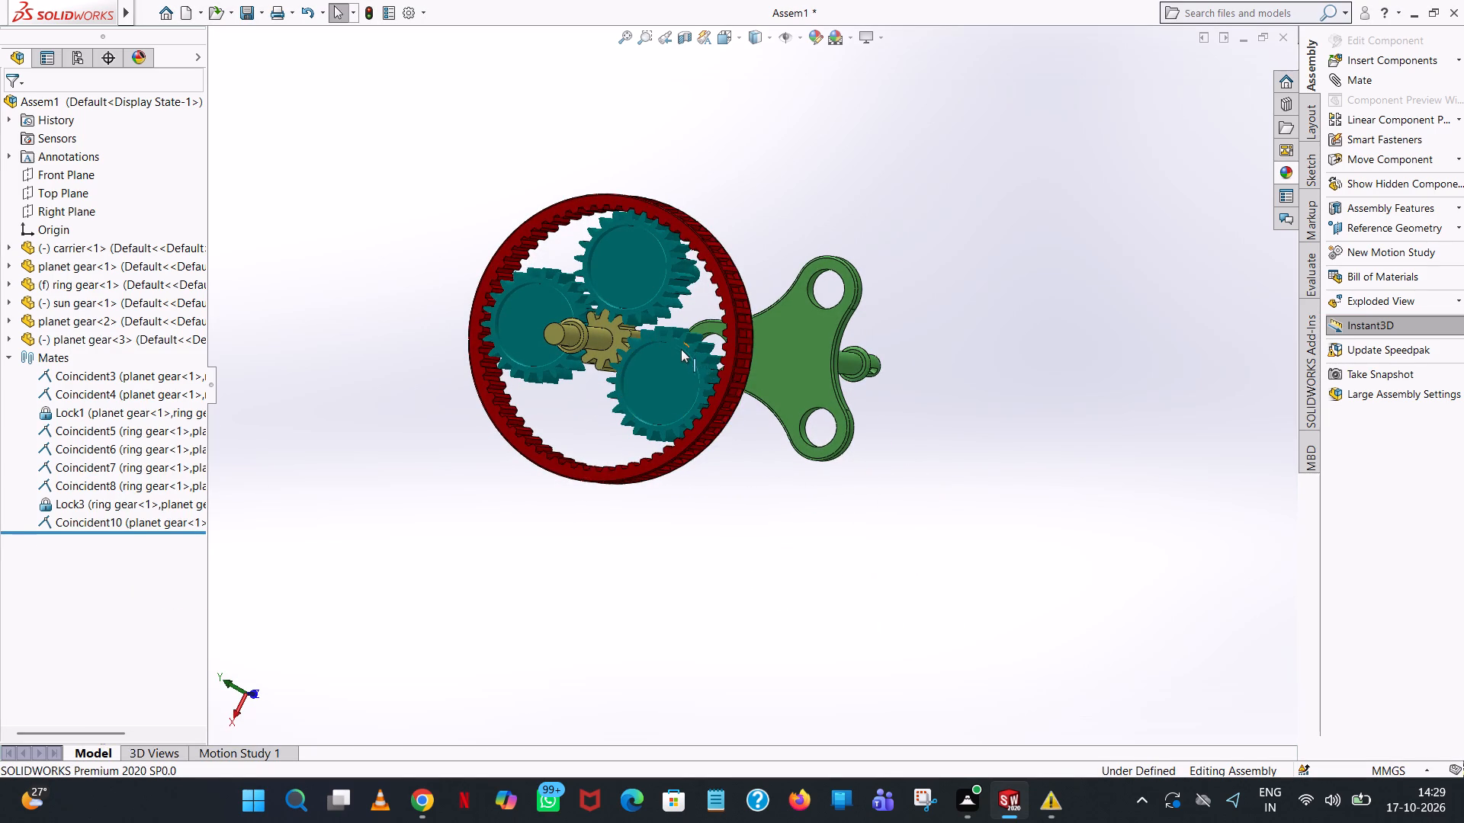
{"action": "left_click_drag", "start_coordinate": [681, 349], "coordinate": [681, 373]}
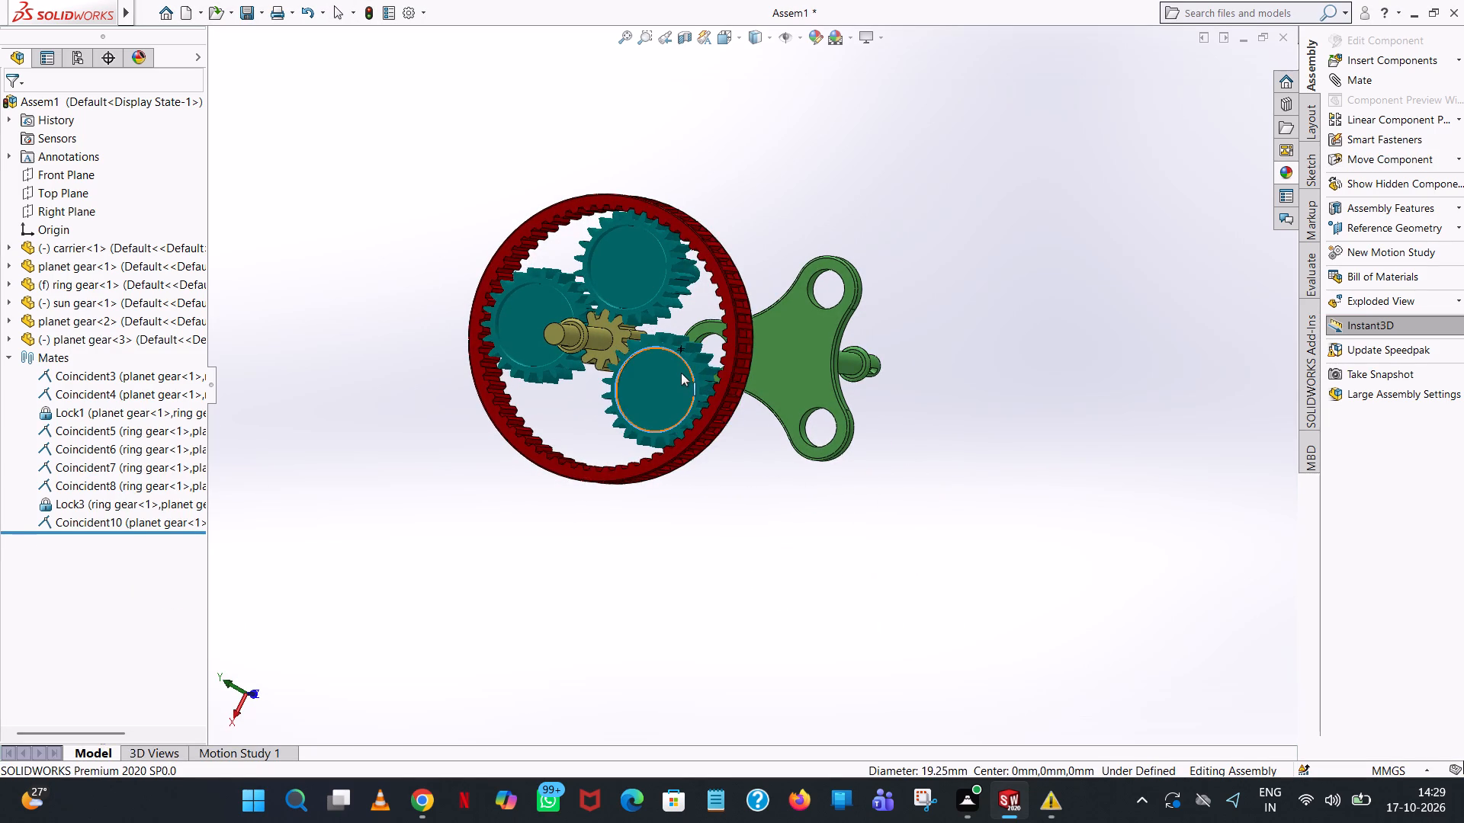
{"action": "scroll", "coordinate": [716, 356], "scroll_direction": "down", "scroll_amount": 7}
{"action": "middle_click_drag", "start_coordinate": [843, 413], "coordinate": [750, 450]}
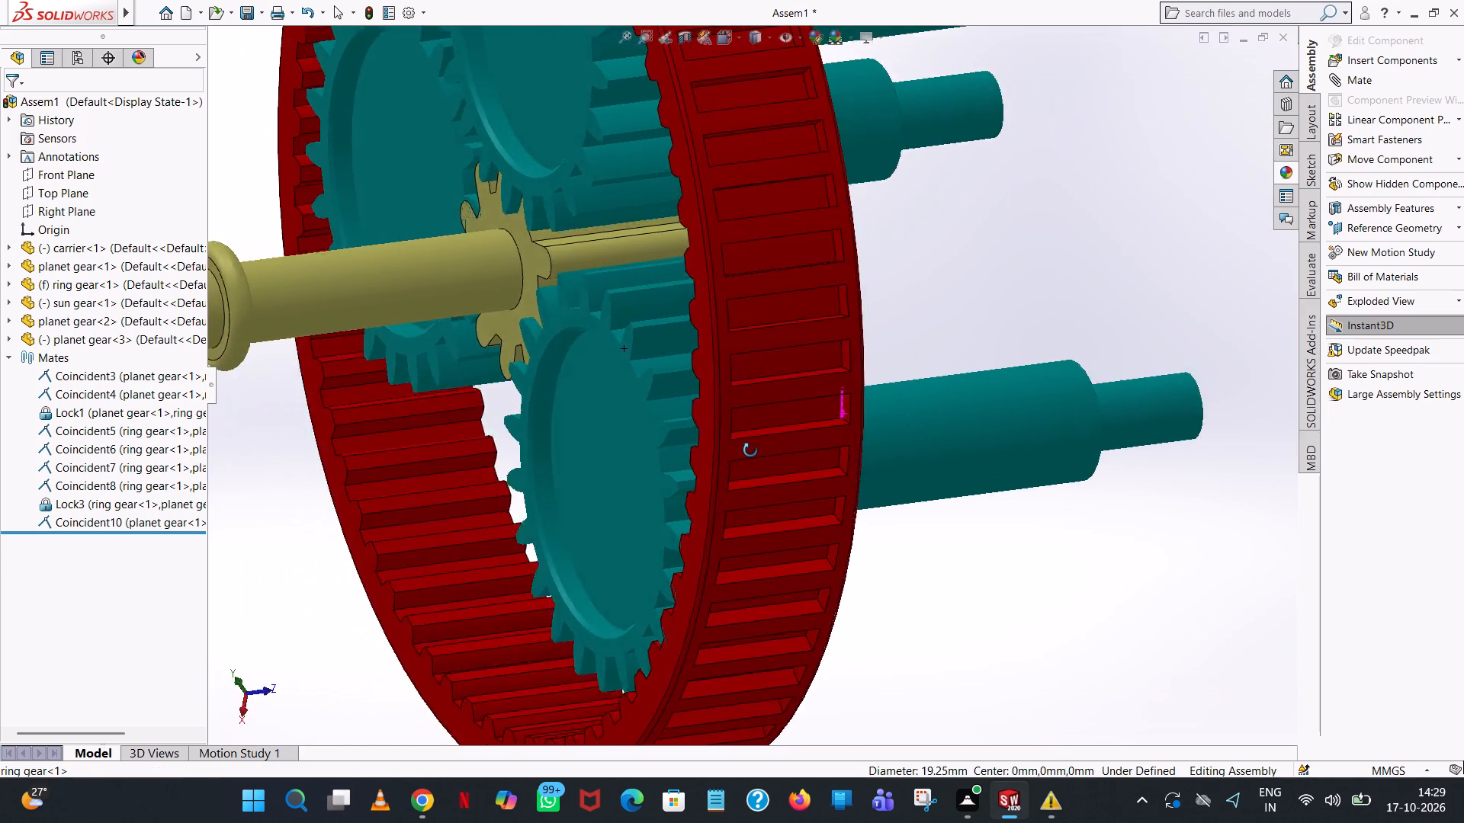
{"action": "middle_click_drag", "start_coordinate": [750, 450], "coordinate": [713, 378]}
{"action": "scroll", "coordinate": [714, 382], "scroll_direction": "up", "scroll_amount": 1}
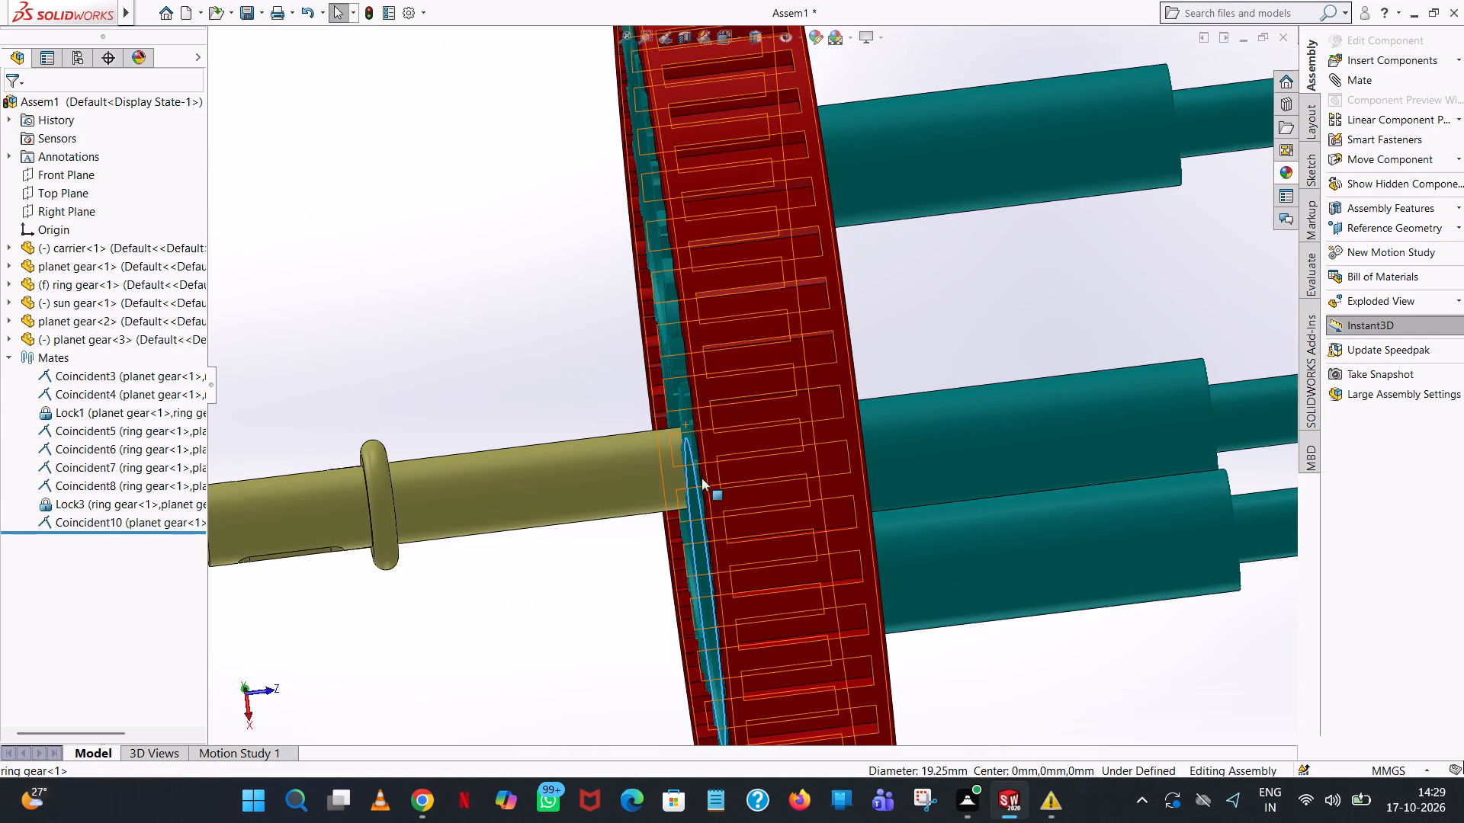
{"action": "middle_click_drag", "start_coordinate": [772, 488], "coordinate": [901, 424]}
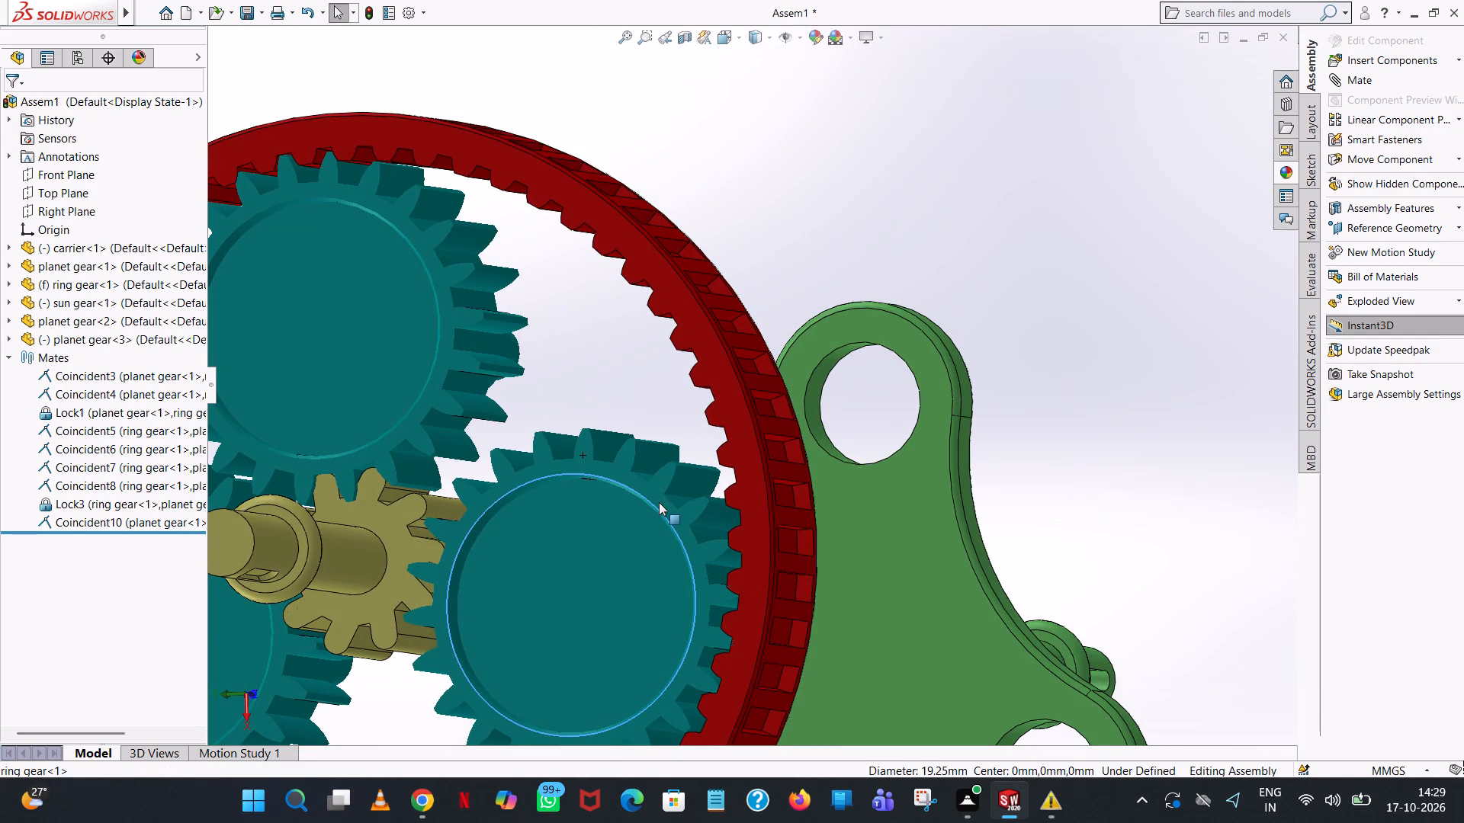
{"action": "left_click_drag", "start_coordinate": [660, 507], "coordinate": [659, 524]}
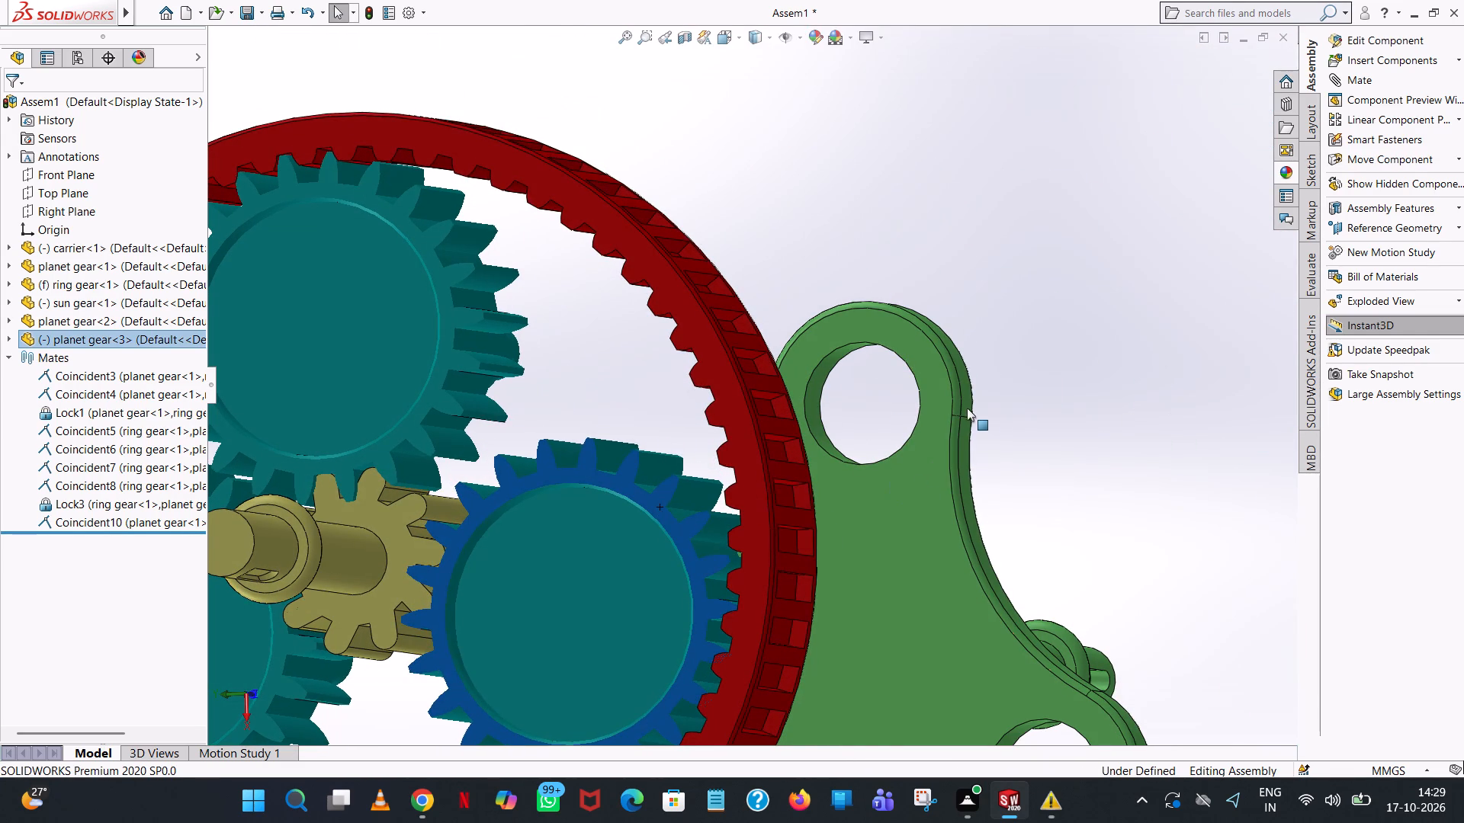
{"action": "scroll", "coordinate": [968, 405], "scroll_direction": "up", "scroll_amount": 4}
{"action": "middle_click_drag", "start_coordinate": [833, 697], "coordinate": [841, 692]}
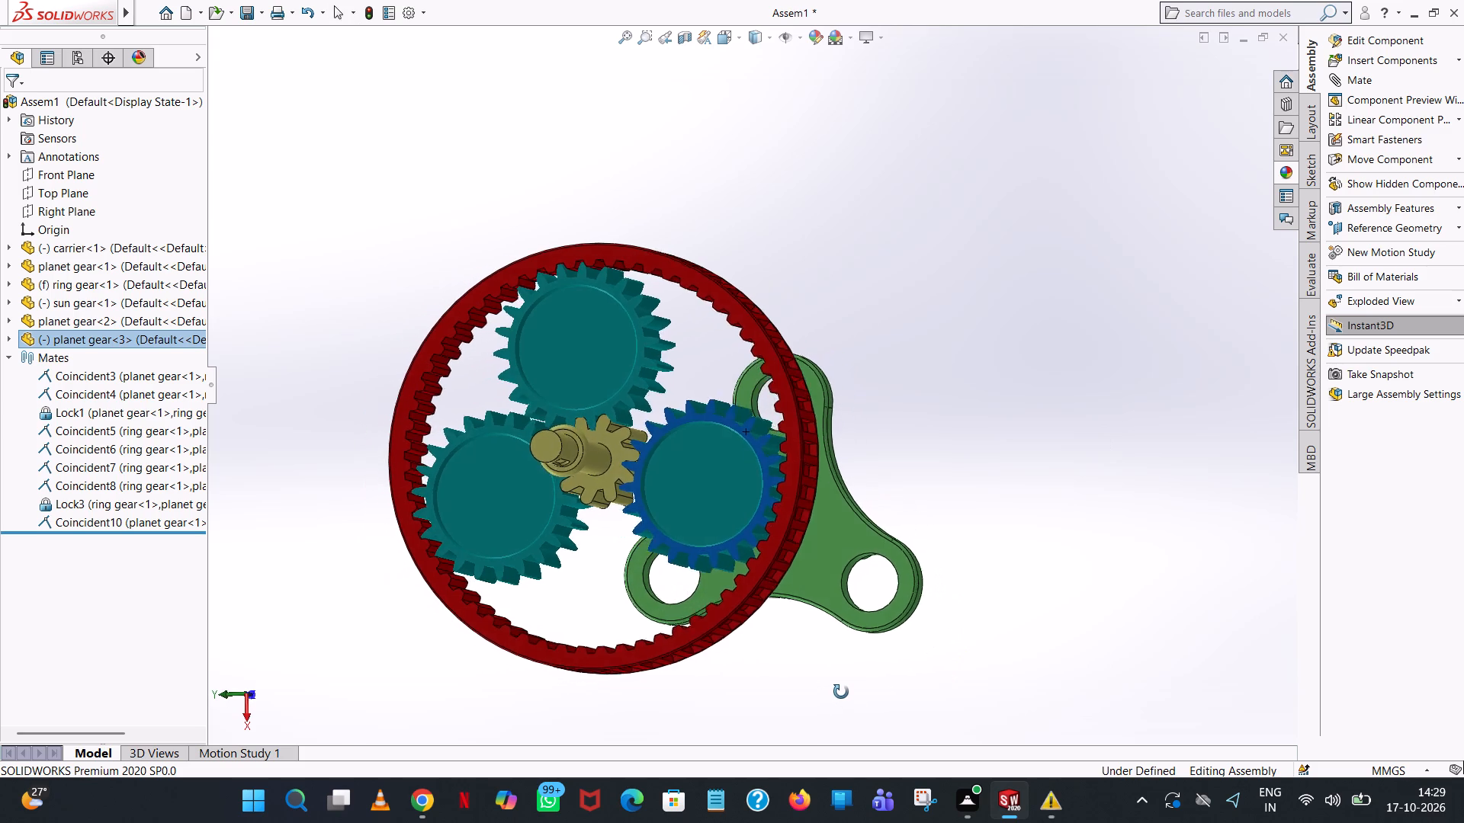
{"action": "middle_click_drag", "start_coordinate": [841, 692], "coordinate": [848, 711]}
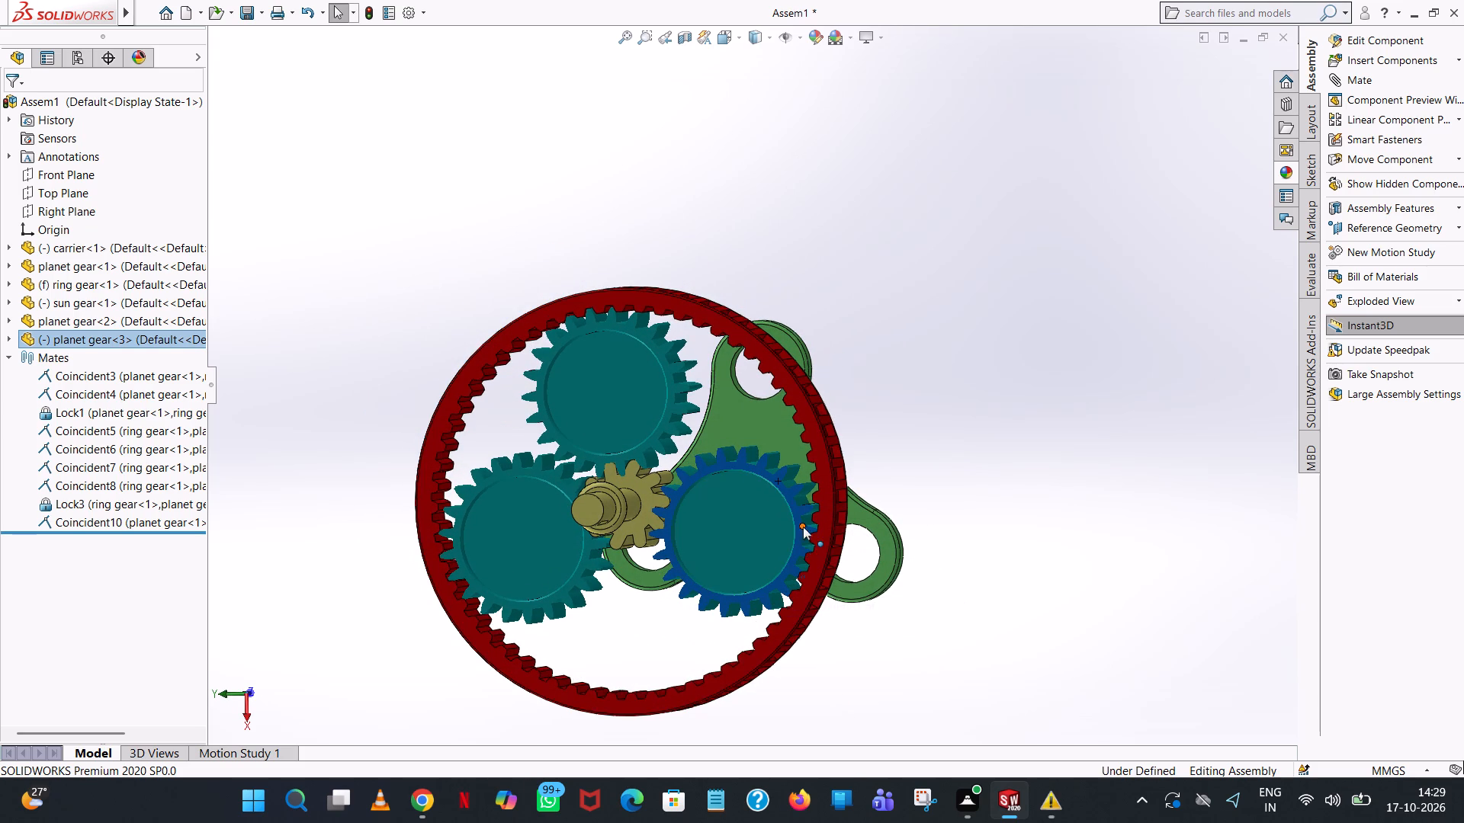
{"action": "left_click_drag", "start_coordinate": [788, 493], "coordinate": [789, 504]}
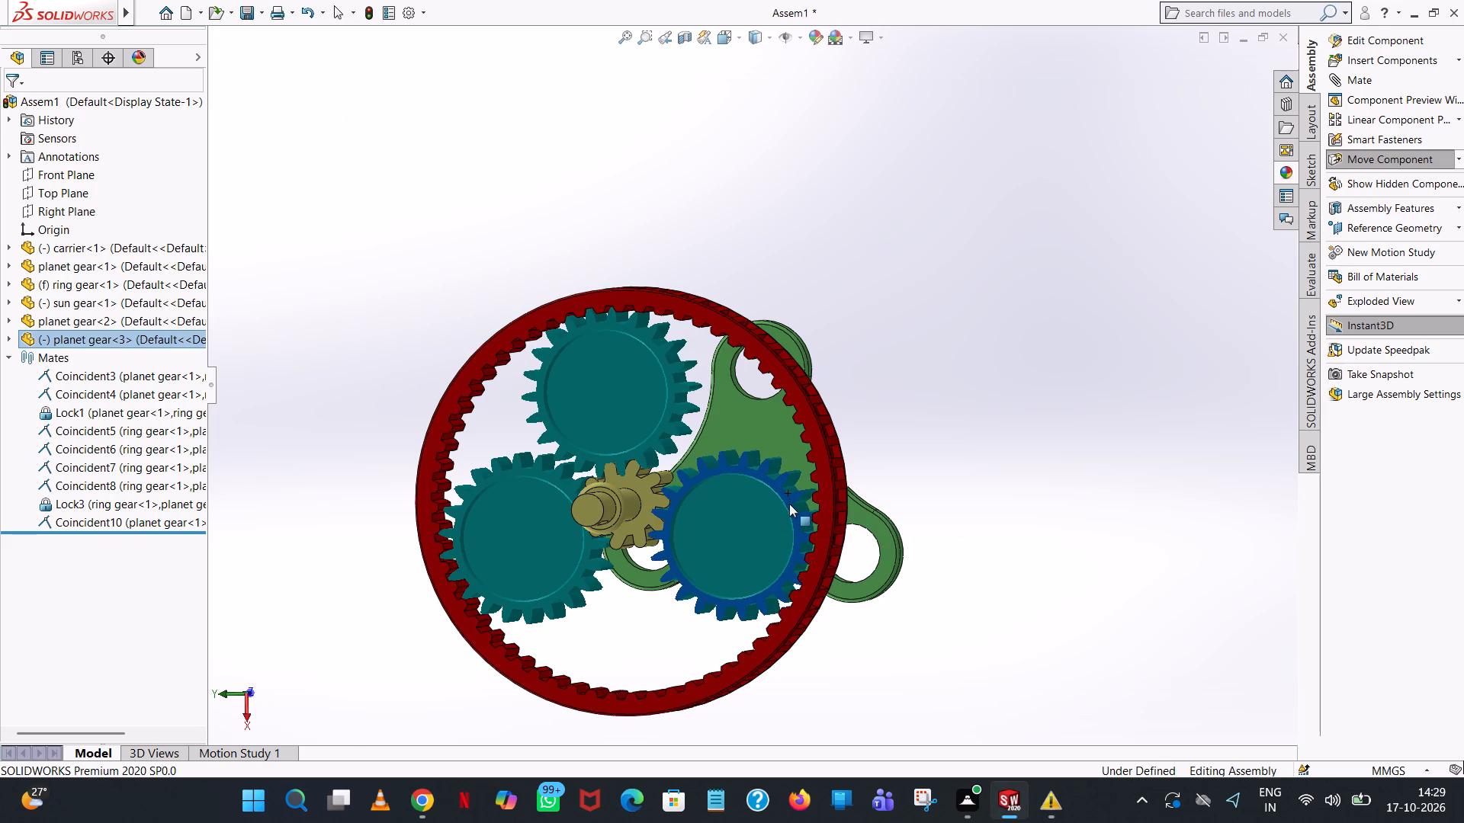
{"action": "left_click_drag", "start_coordinate": [789, 504], "coordinate": [790, 506]}
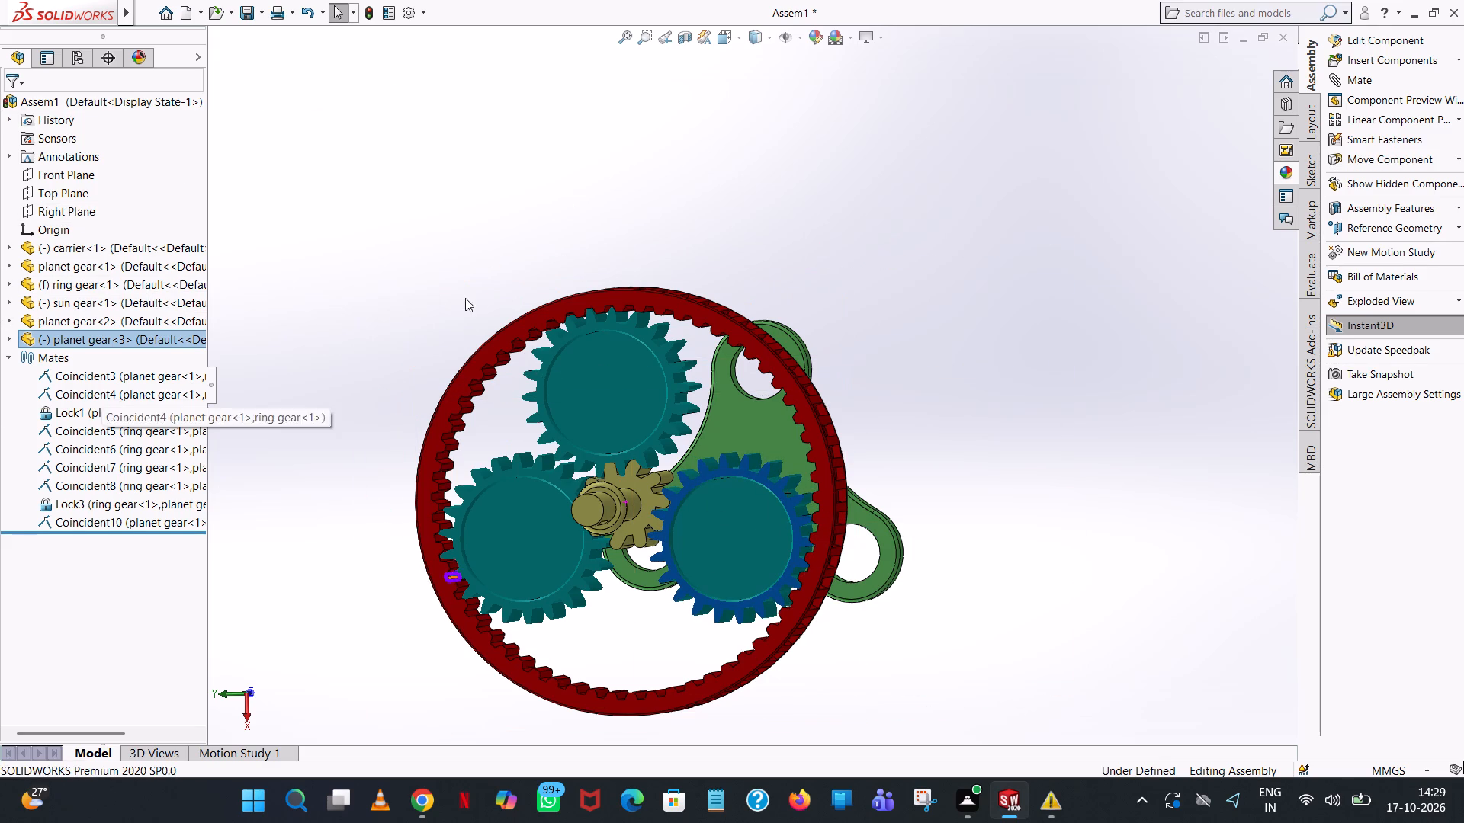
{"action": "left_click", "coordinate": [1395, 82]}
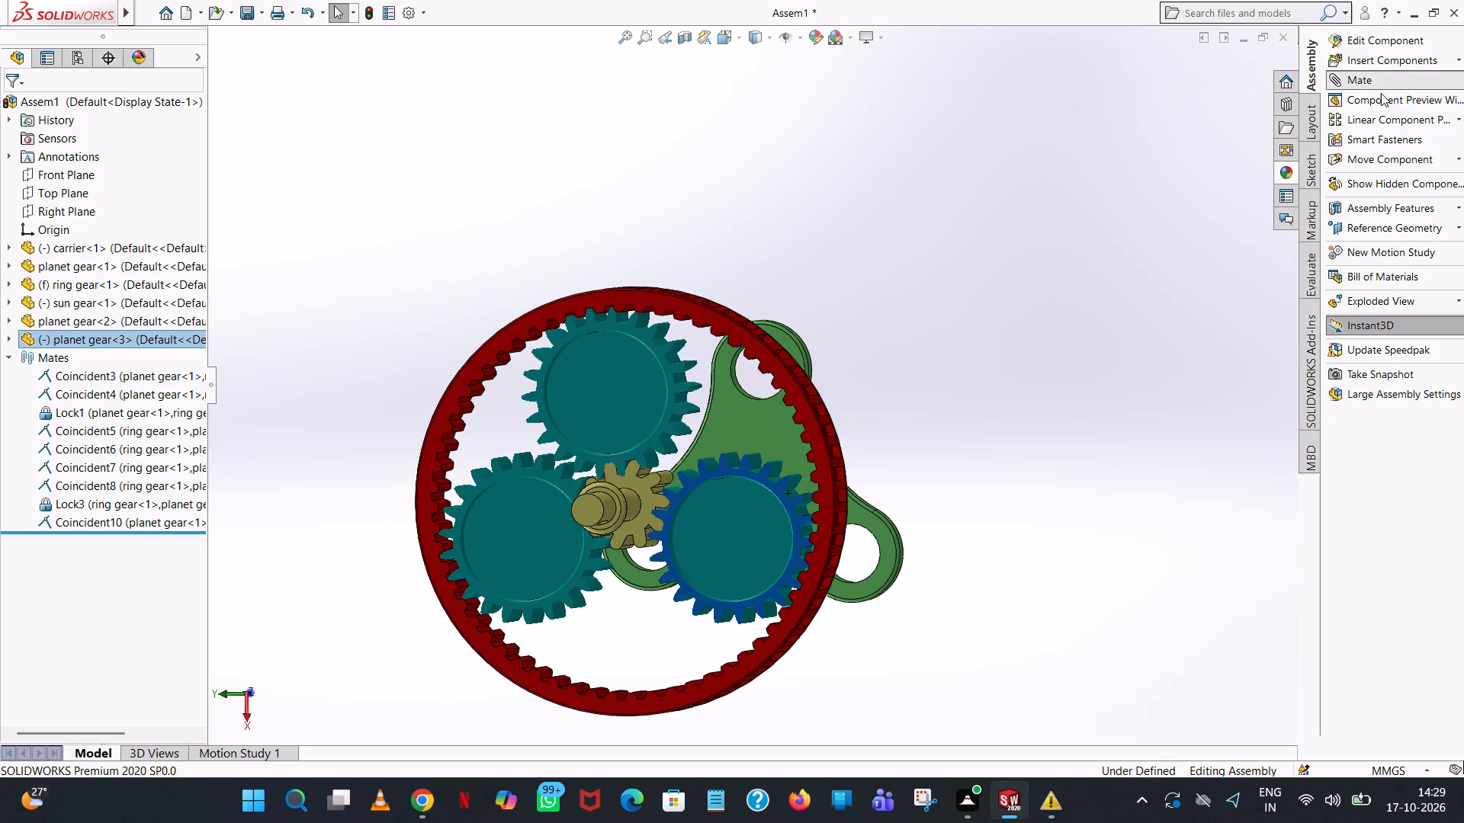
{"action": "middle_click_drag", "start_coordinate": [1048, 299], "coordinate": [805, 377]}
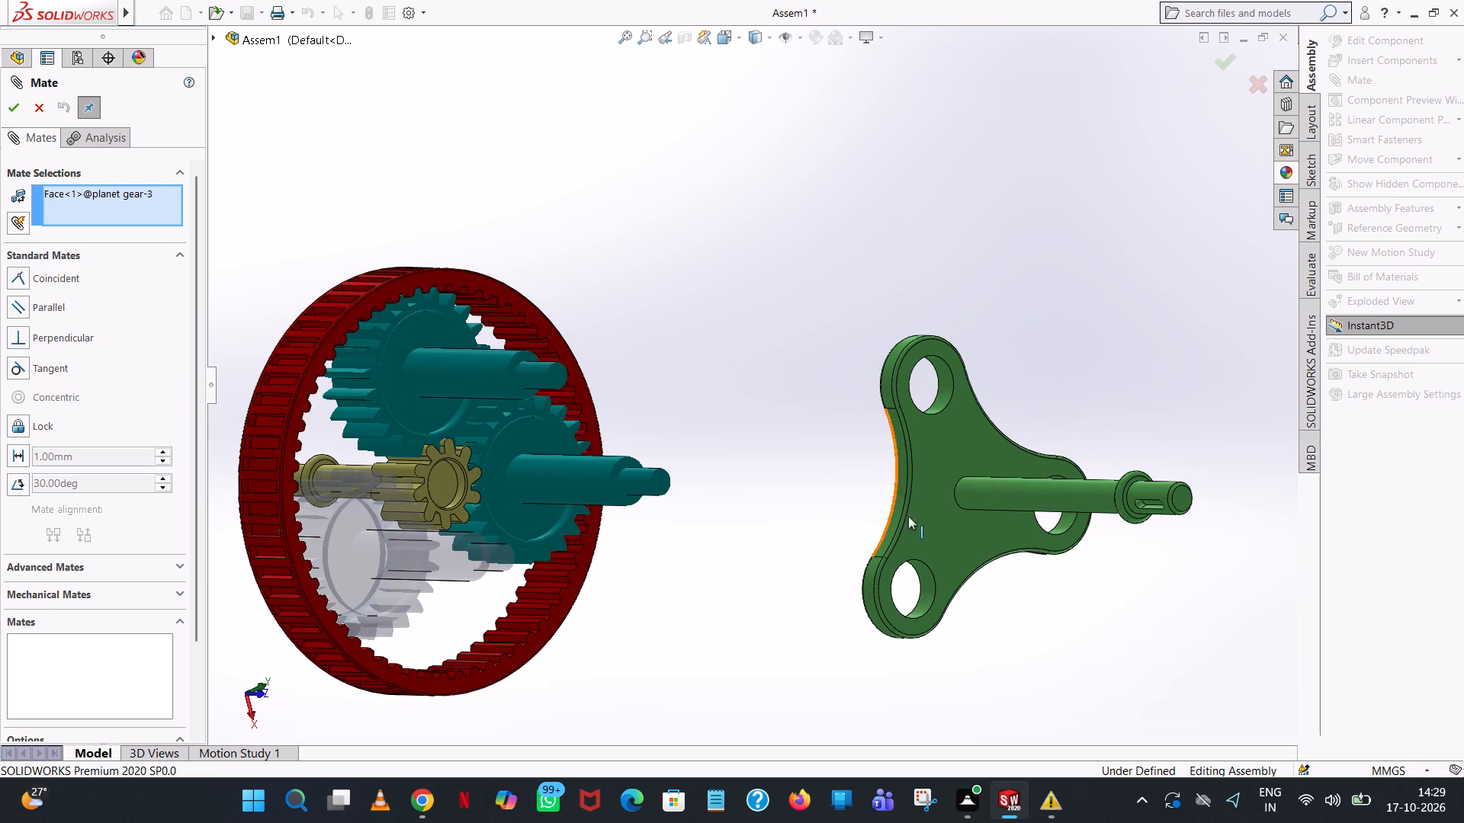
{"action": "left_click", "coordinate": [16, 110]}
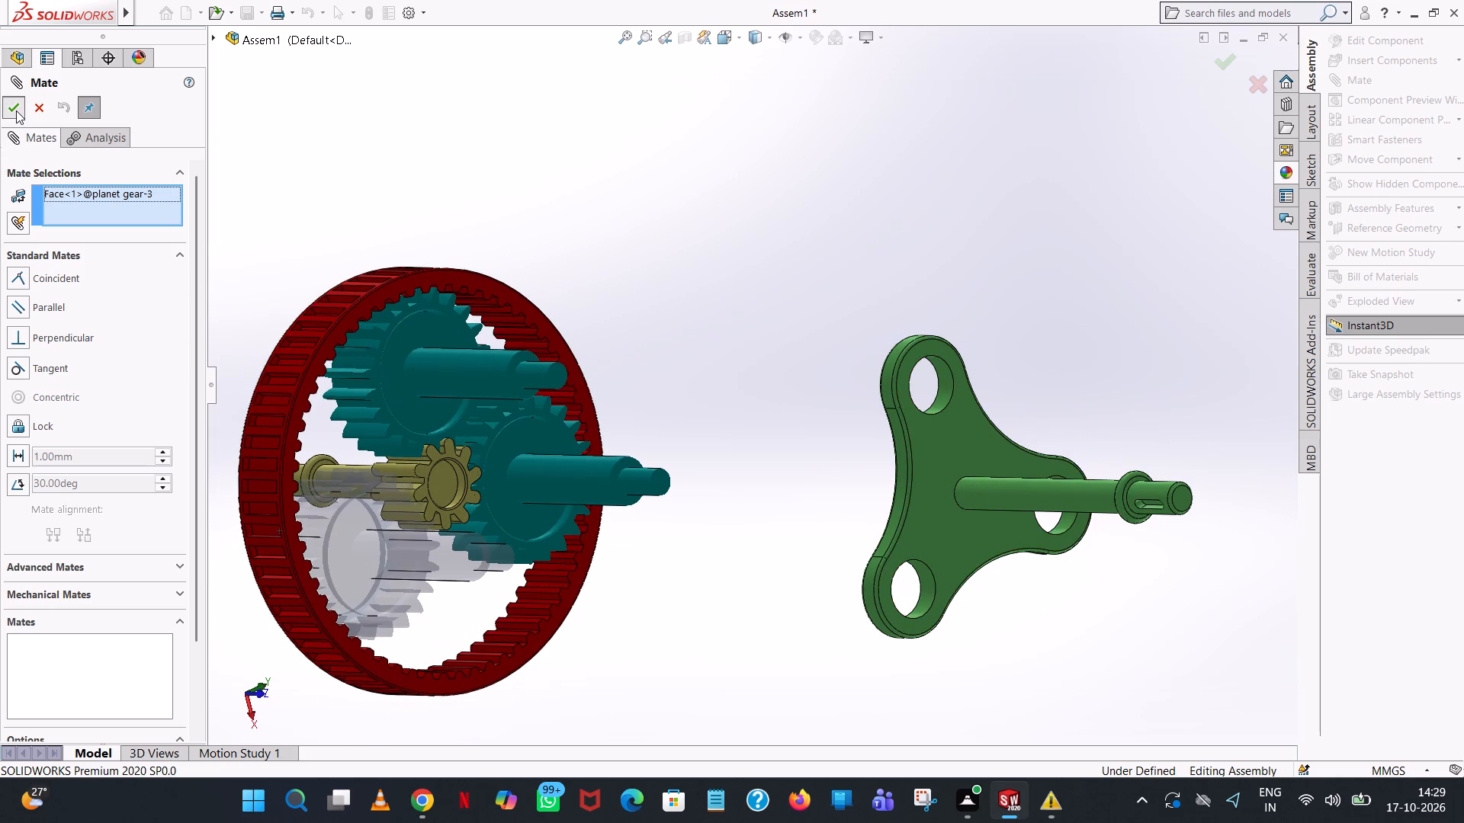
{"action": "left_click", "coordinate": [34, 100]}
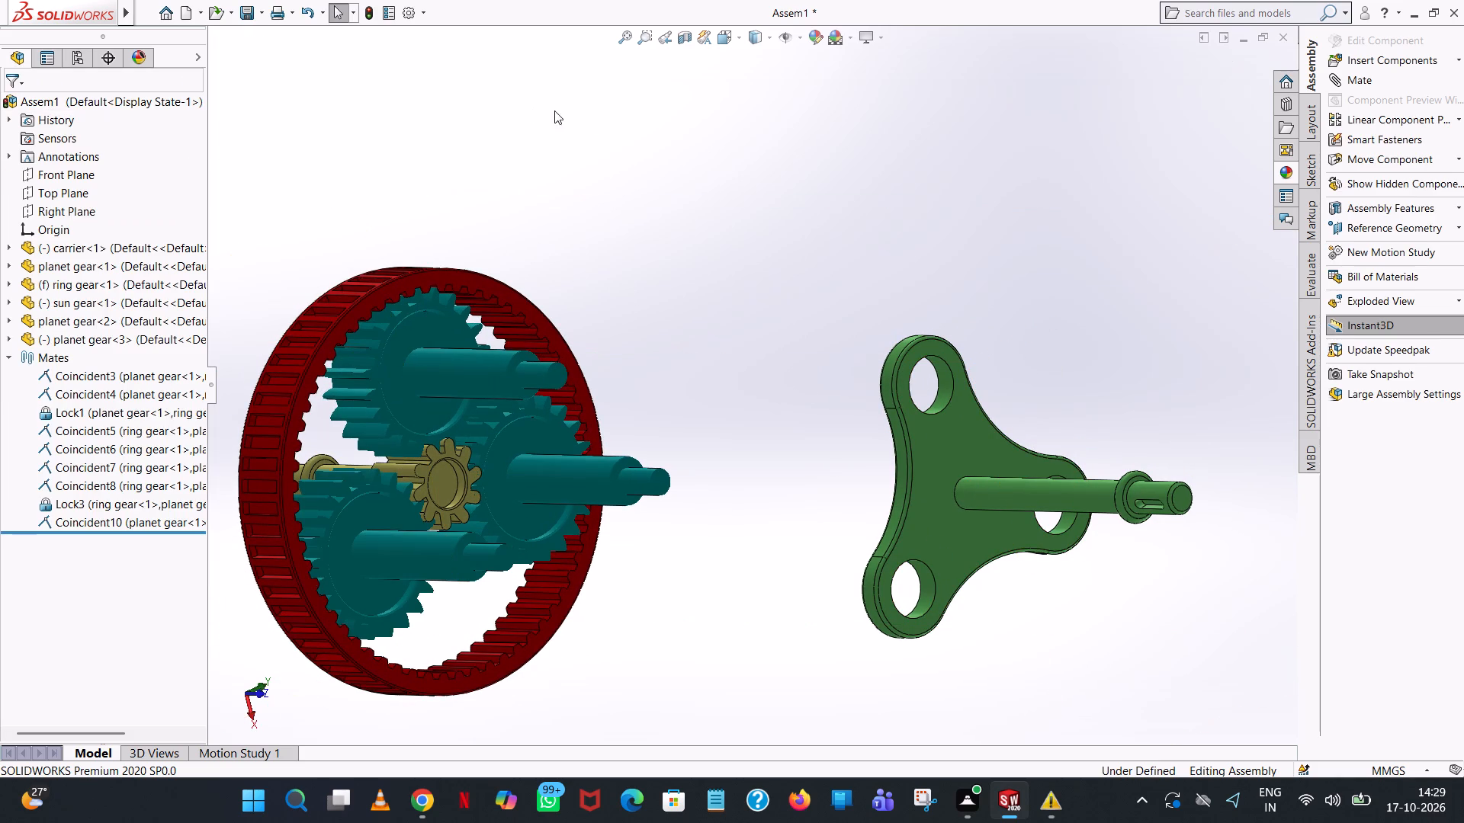
Add a concentric mate between one carrier hole and the stepped end of planet gear<3>'s shaft.
{"action": "middle_click_drag", "start_coordinate": [718, 160], "coordinate": [764, 150]}
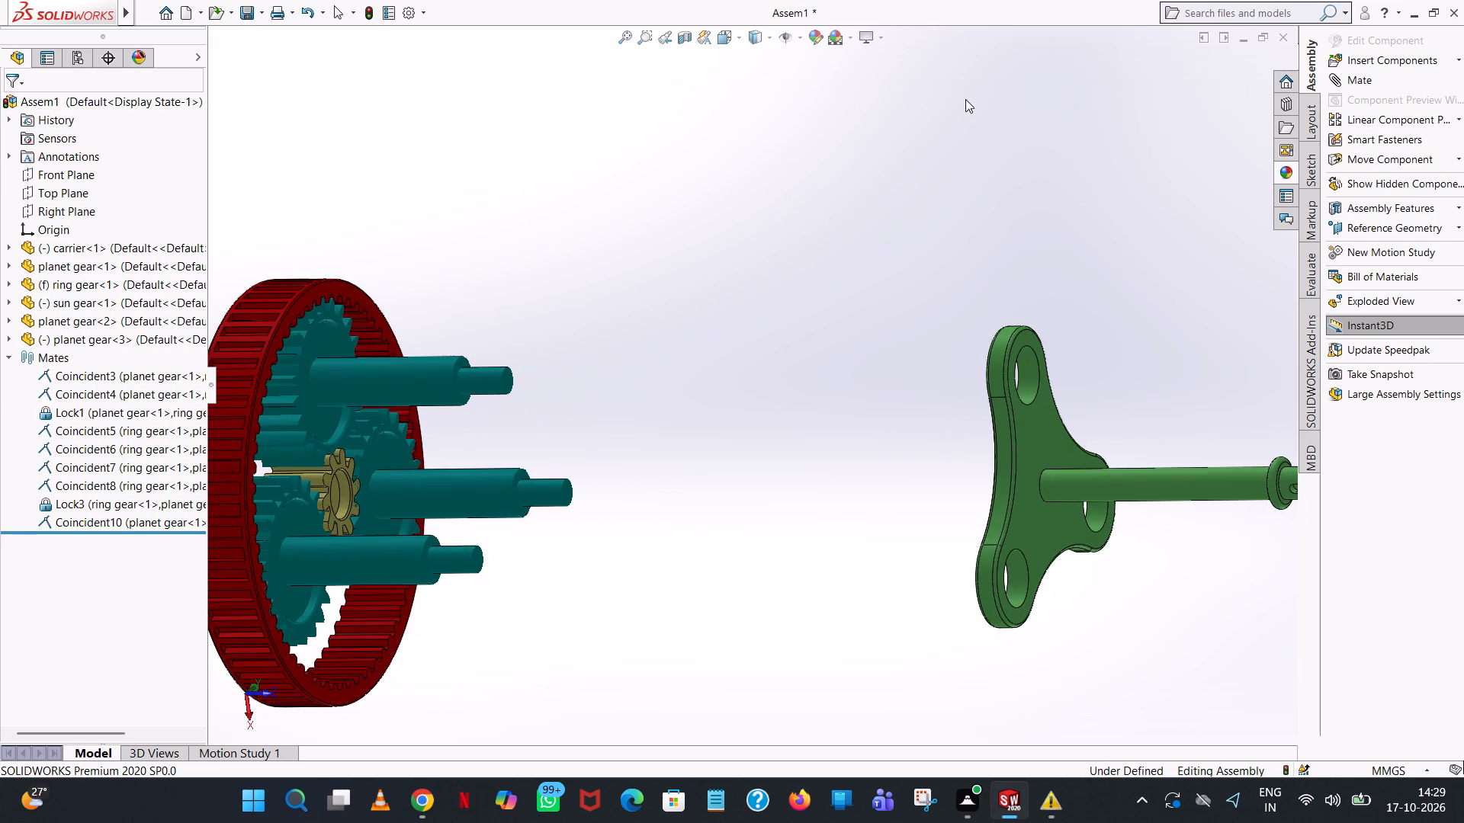
{"action": "left_click", "coordinate": [1373, 78]}
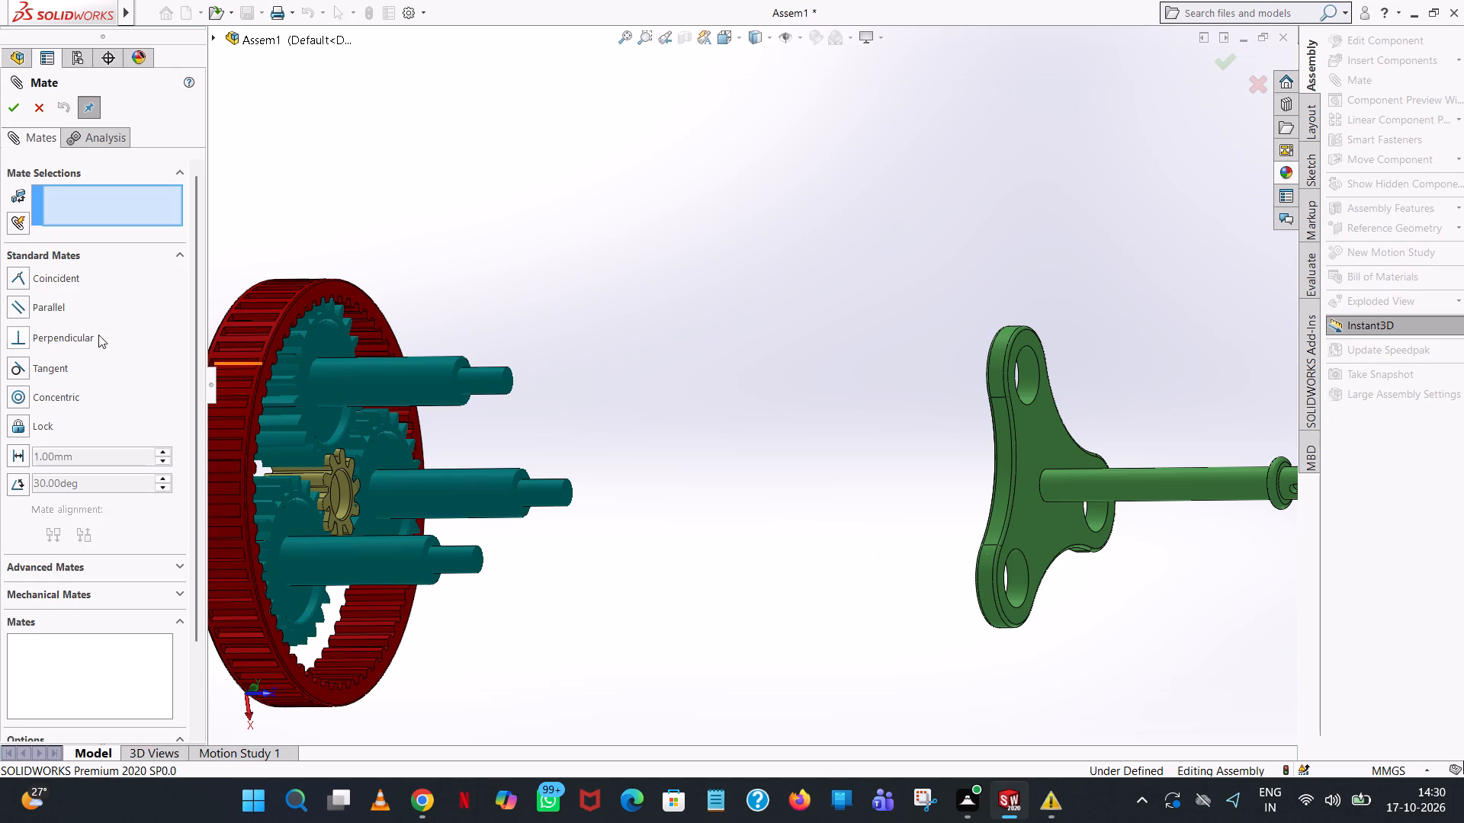
{"action": "left_click", "coordinate": [56, 398]}
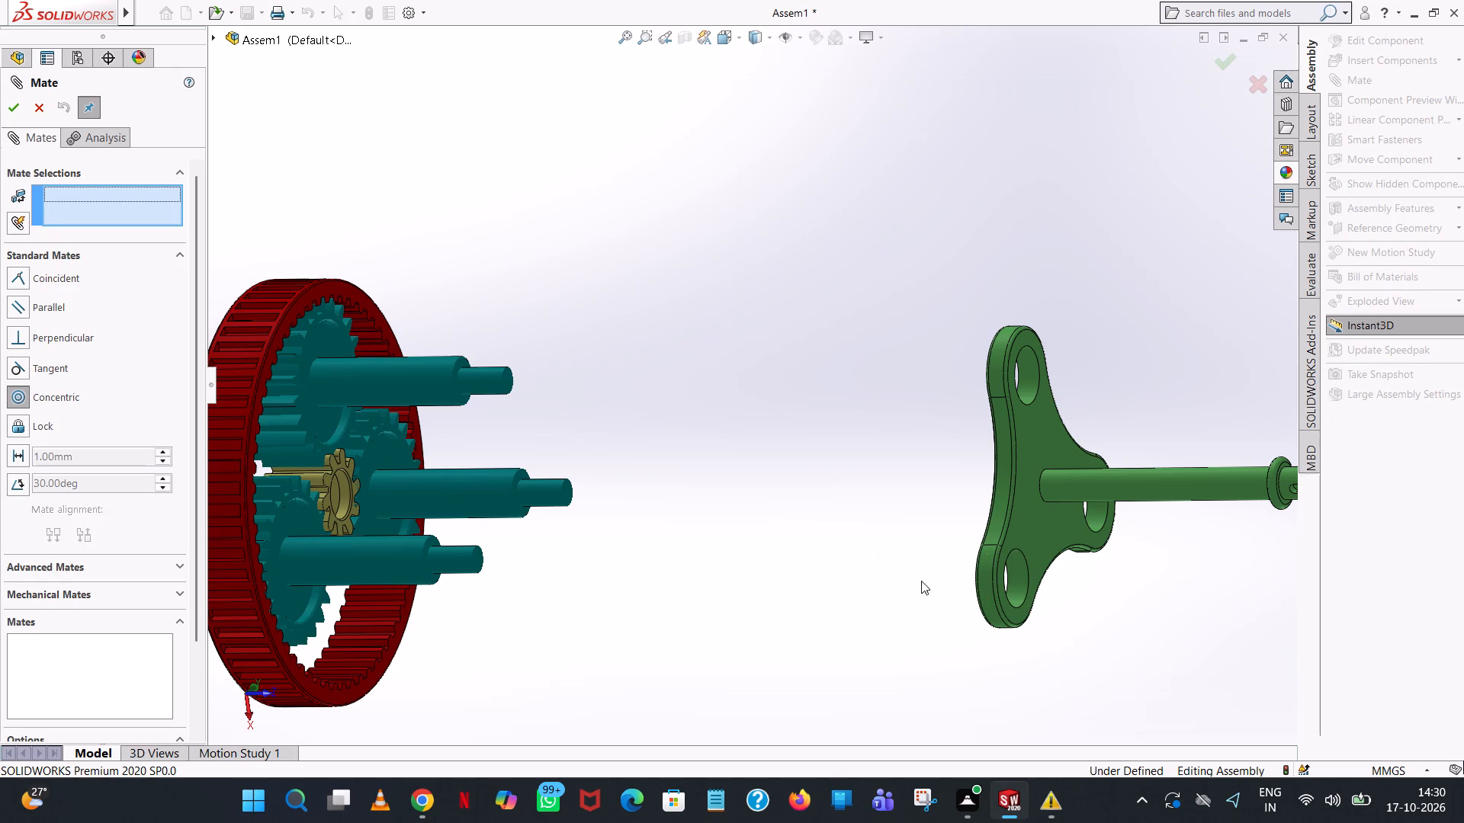
{"action": "left_click", "coordinate": [1026, 581]}
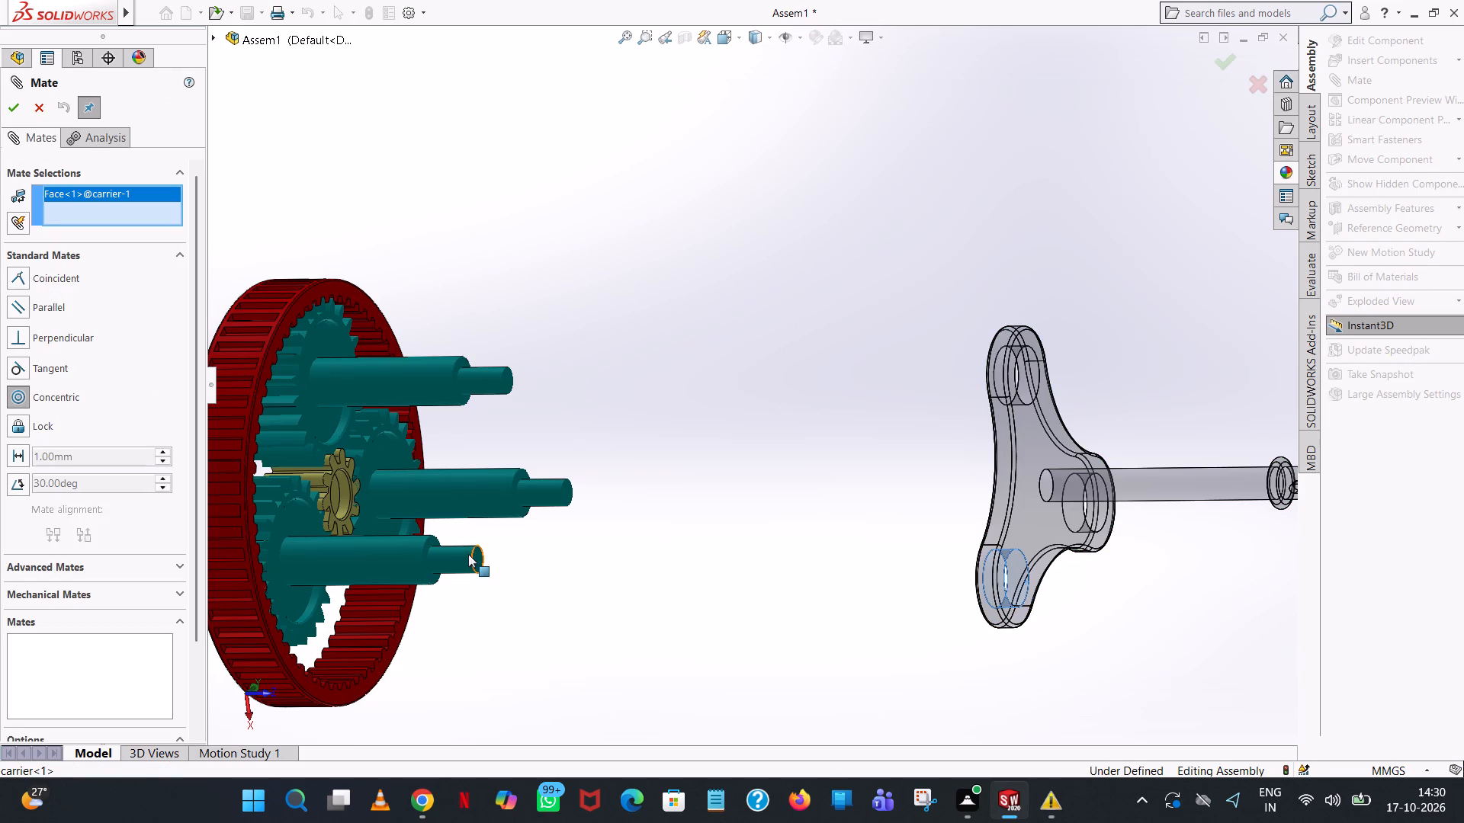
{"action": "left_click", "coordinate": [454, 560]}
{"action": "left_click", "coordinate": [438, 581]}
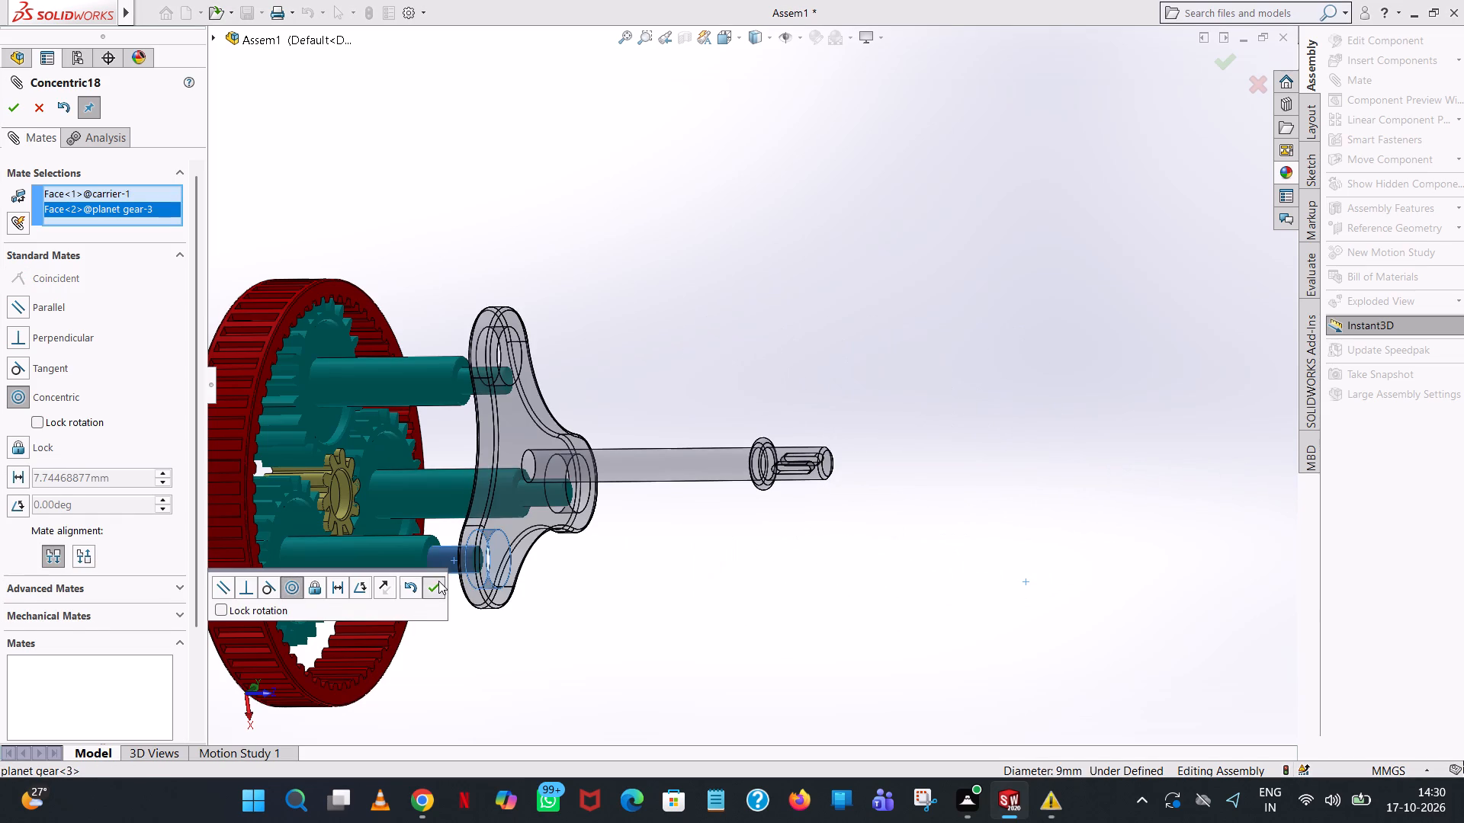
Swing the carrier about planet gear<3>'s shaft to line up its other two holes with the remaining planet shafts, checking the alignment.
{"action": "scroll", "coordinate": [714, 581], "scroll_direction": "up", "scroll_amount": 1}
{"action": "middle_click_drag", "start_coordinate": [708, 584], "coordinate": [591, 588]}
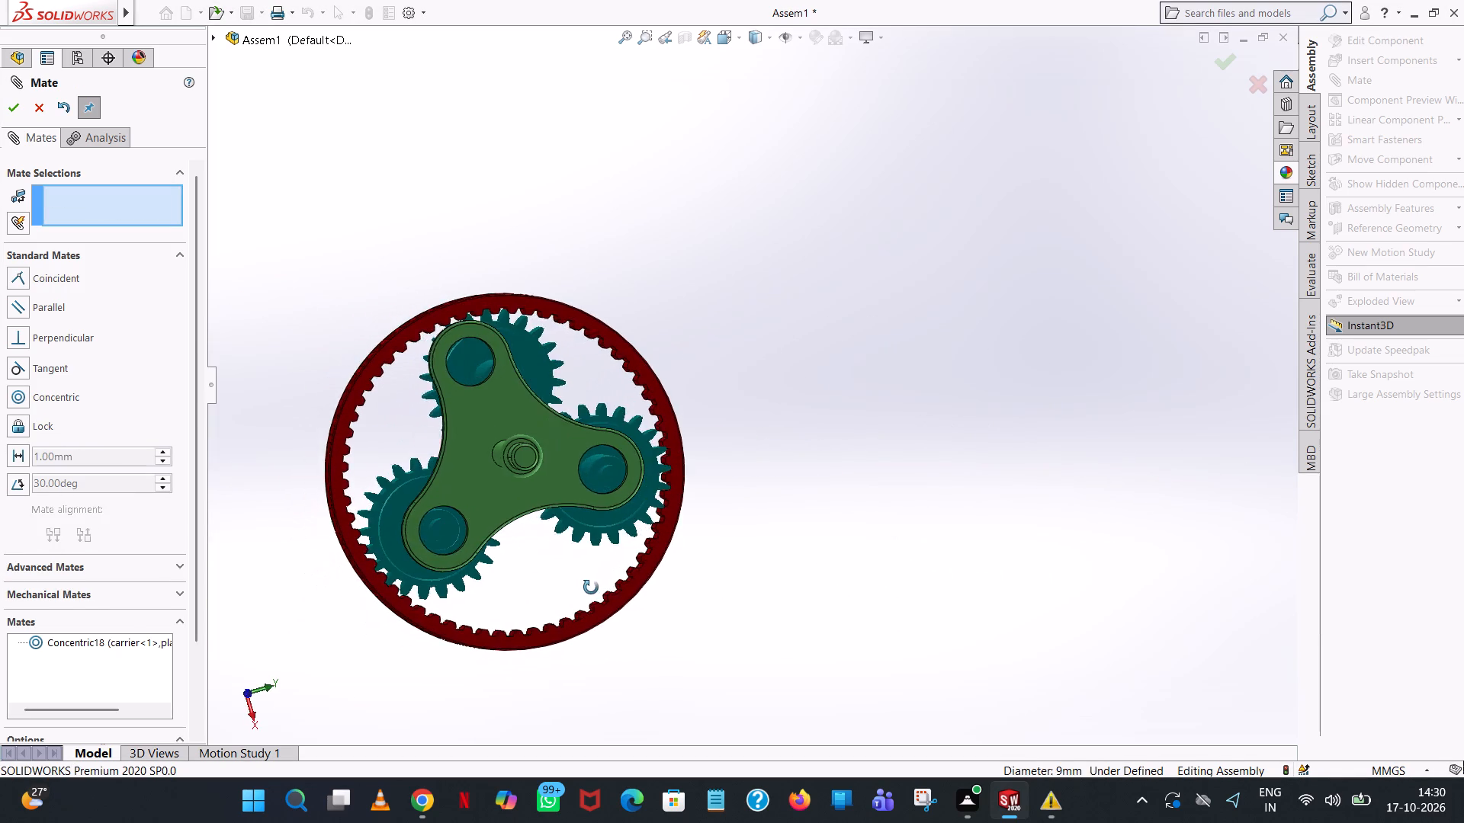
{"action": "middle_click_drag", "start_coordinate": [591, 588], "coordinate": [580, 602]}
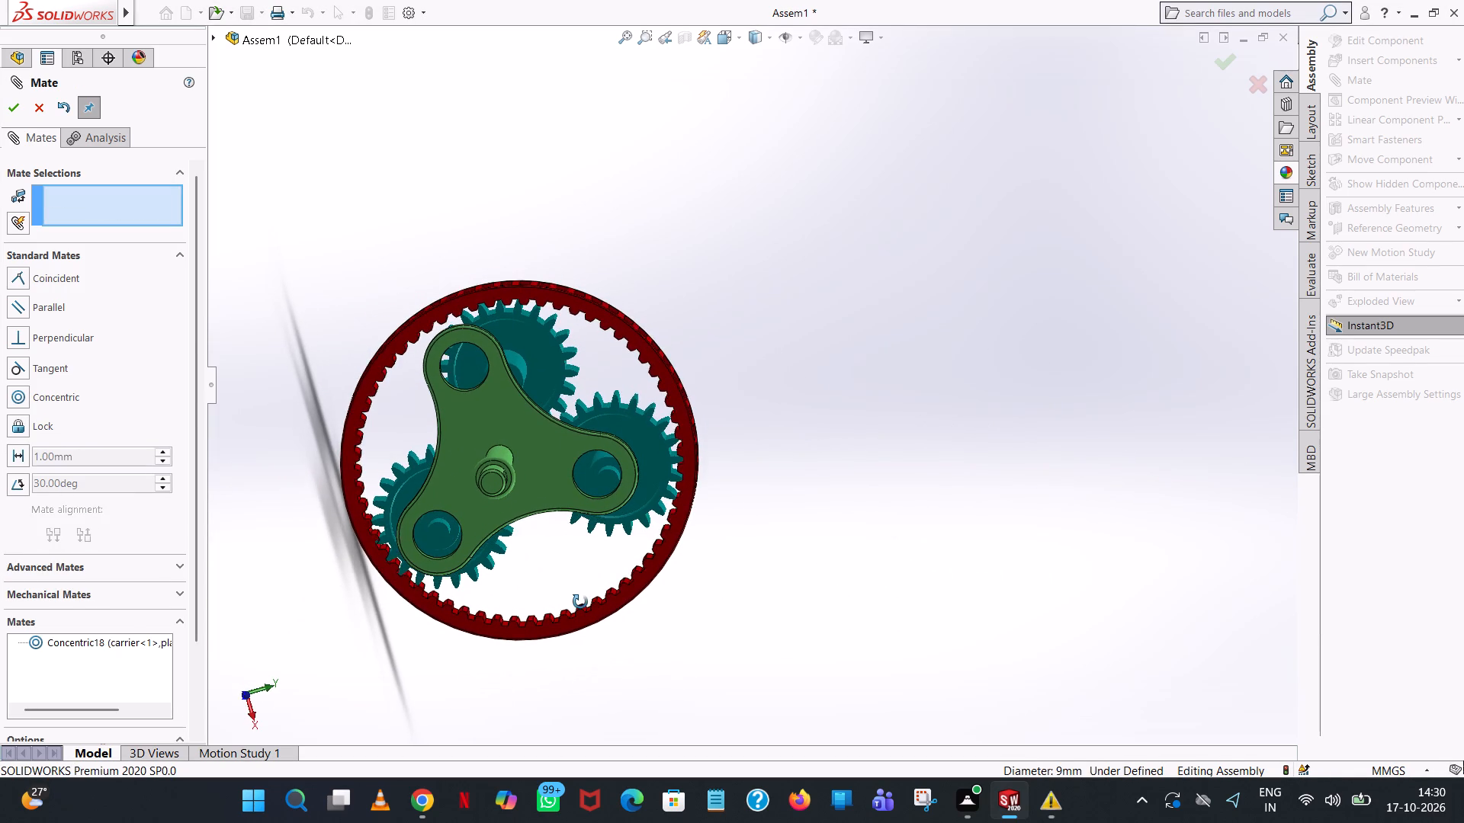
{"action": "middle_click_drag", "start_coordinate": [580, 602], "coordinate": [579, 600]}
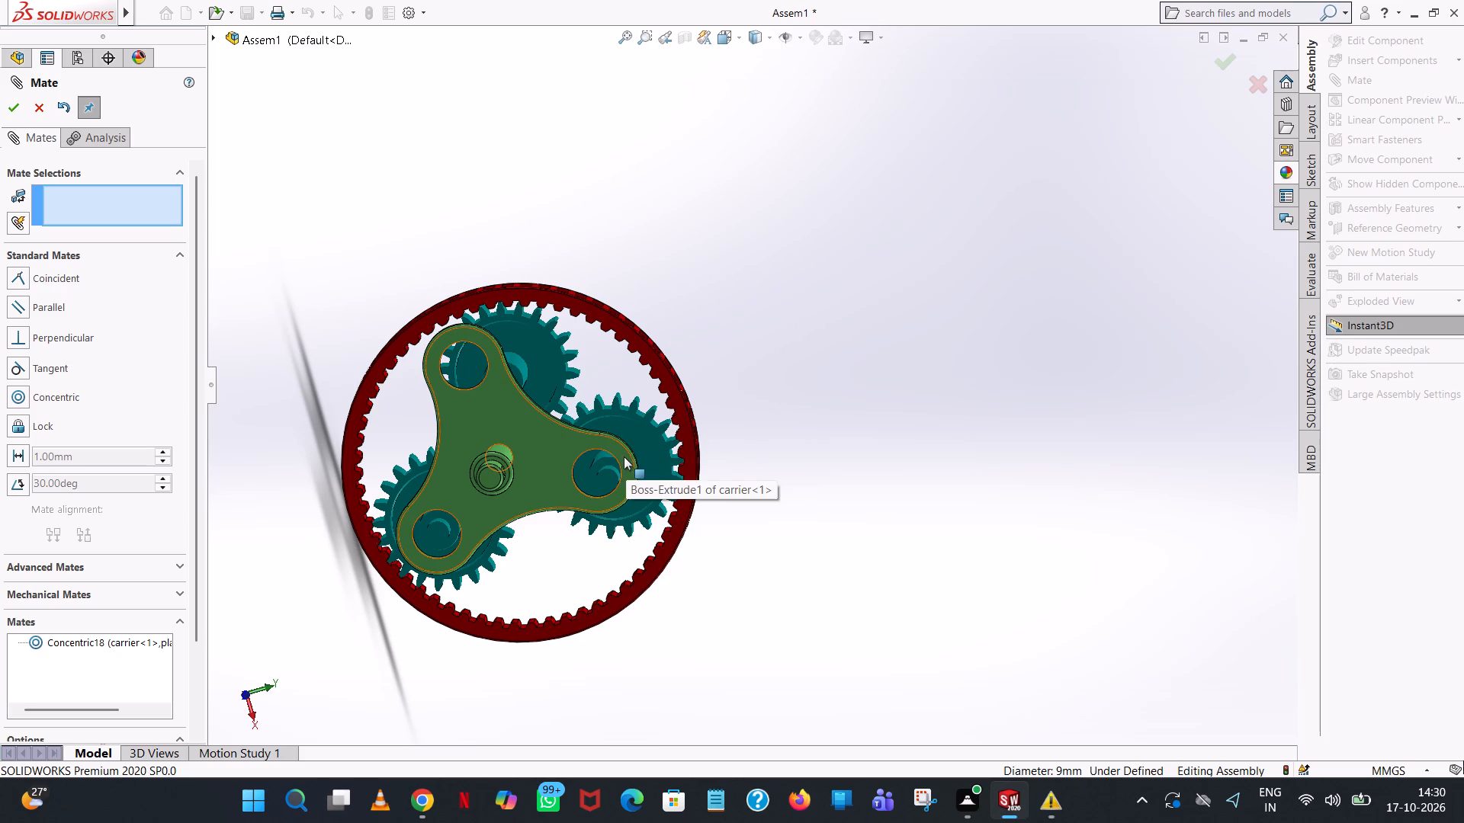
{"action": "left_click_drag", "start_coordinate": [622, 451], "coordinate": [628, 469]}
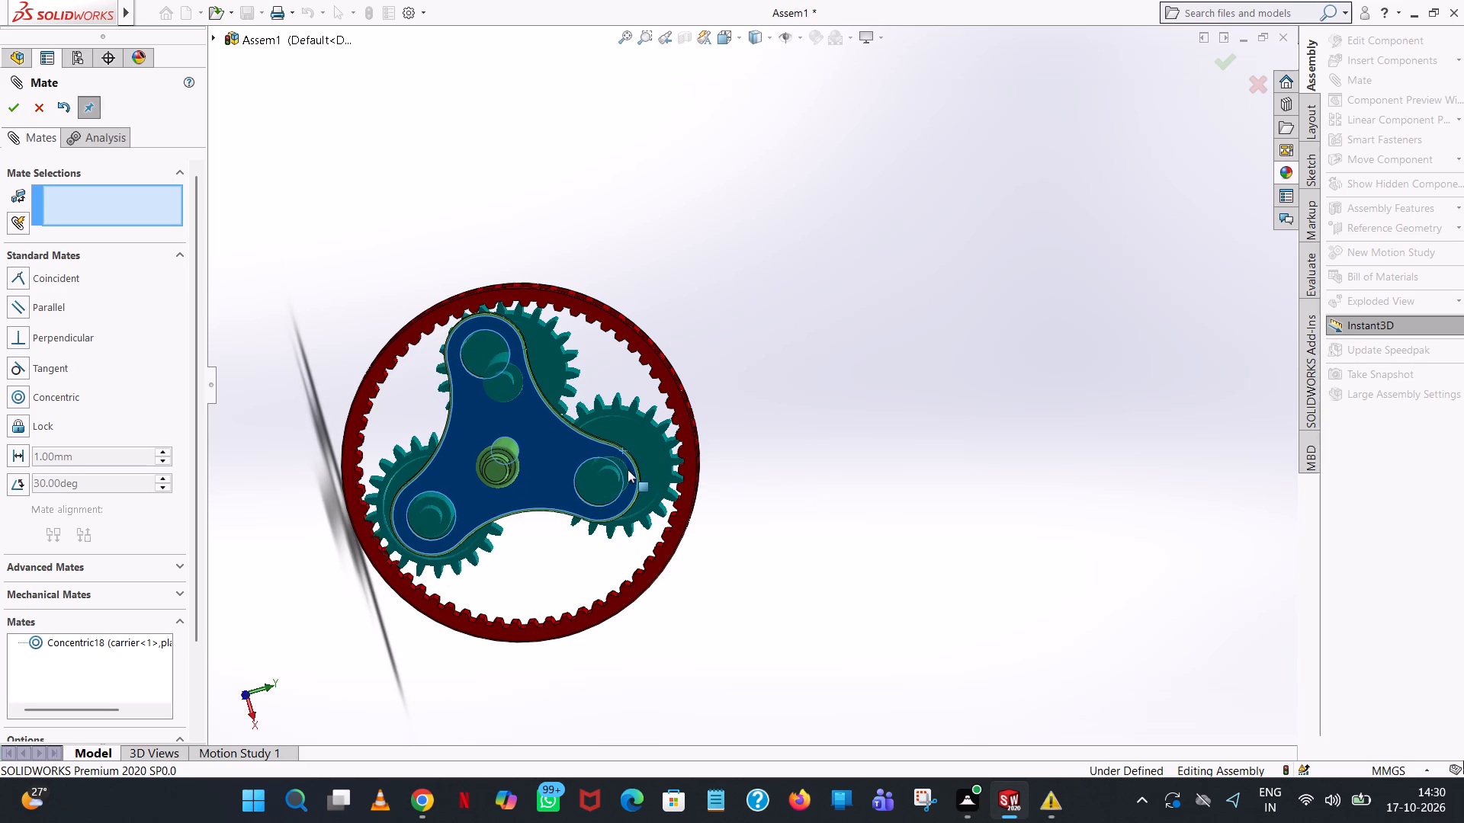
{"action": "left_click_drag", "start_coordinate": [628, 469], "coordinate": [628, 472]}
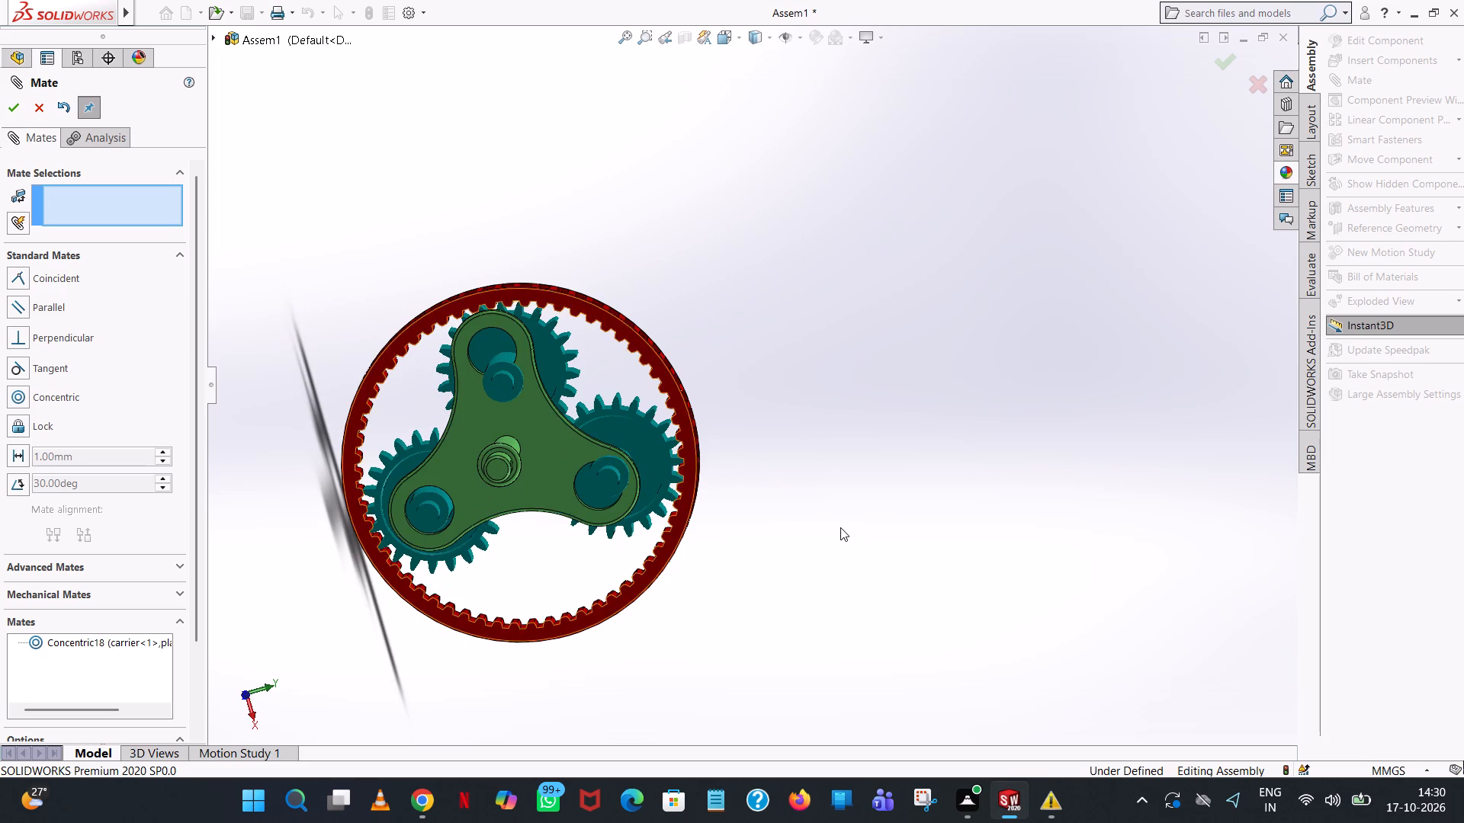
{"action": "middle_click_drag", "start_coordinate": [840, 527], "coordinate": [817, 455]}
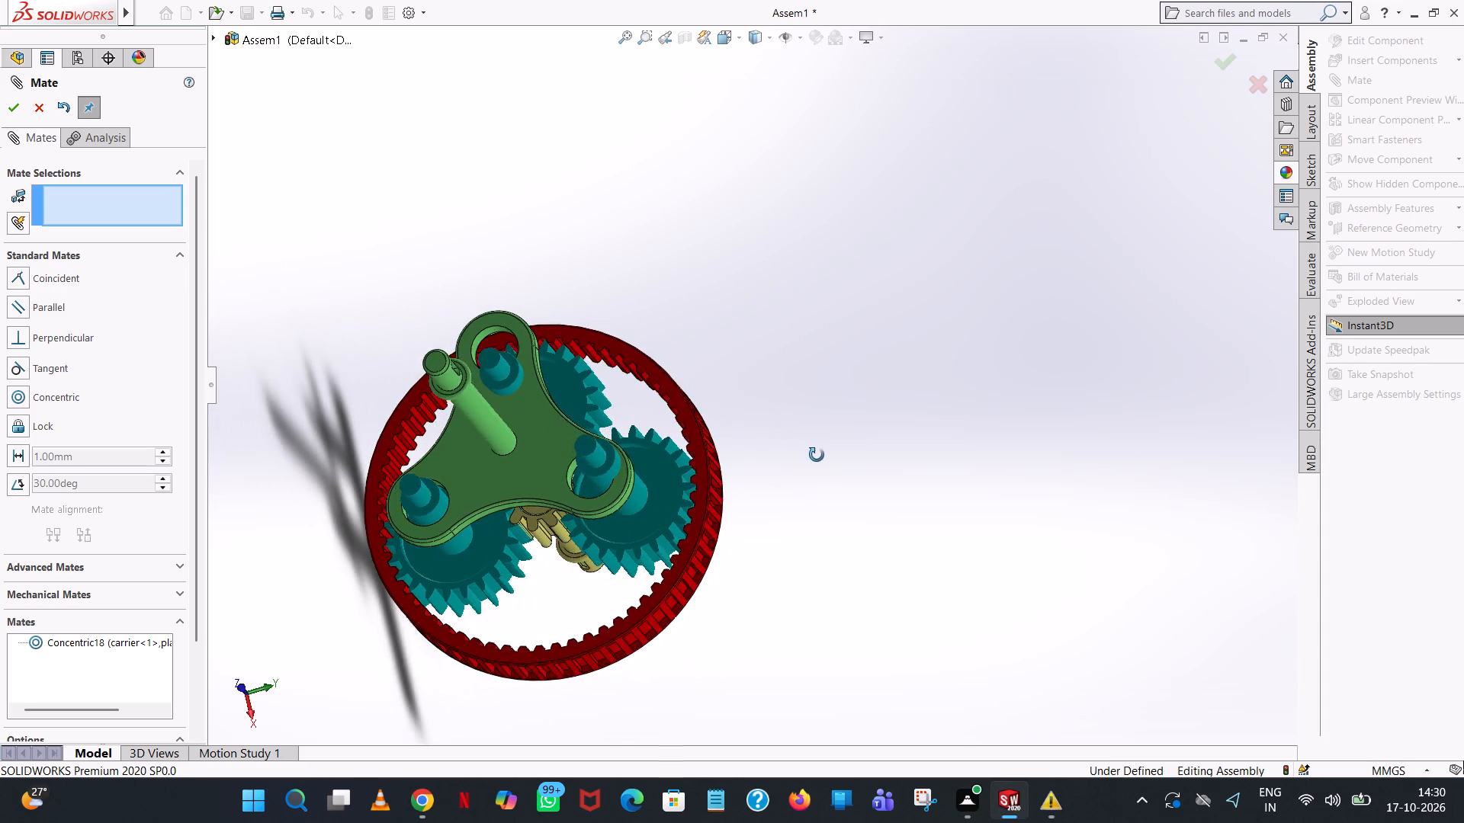
{"action": "middle_click_drag", "start_coordinate": [817, 455], "coordinate": [841, 511]}
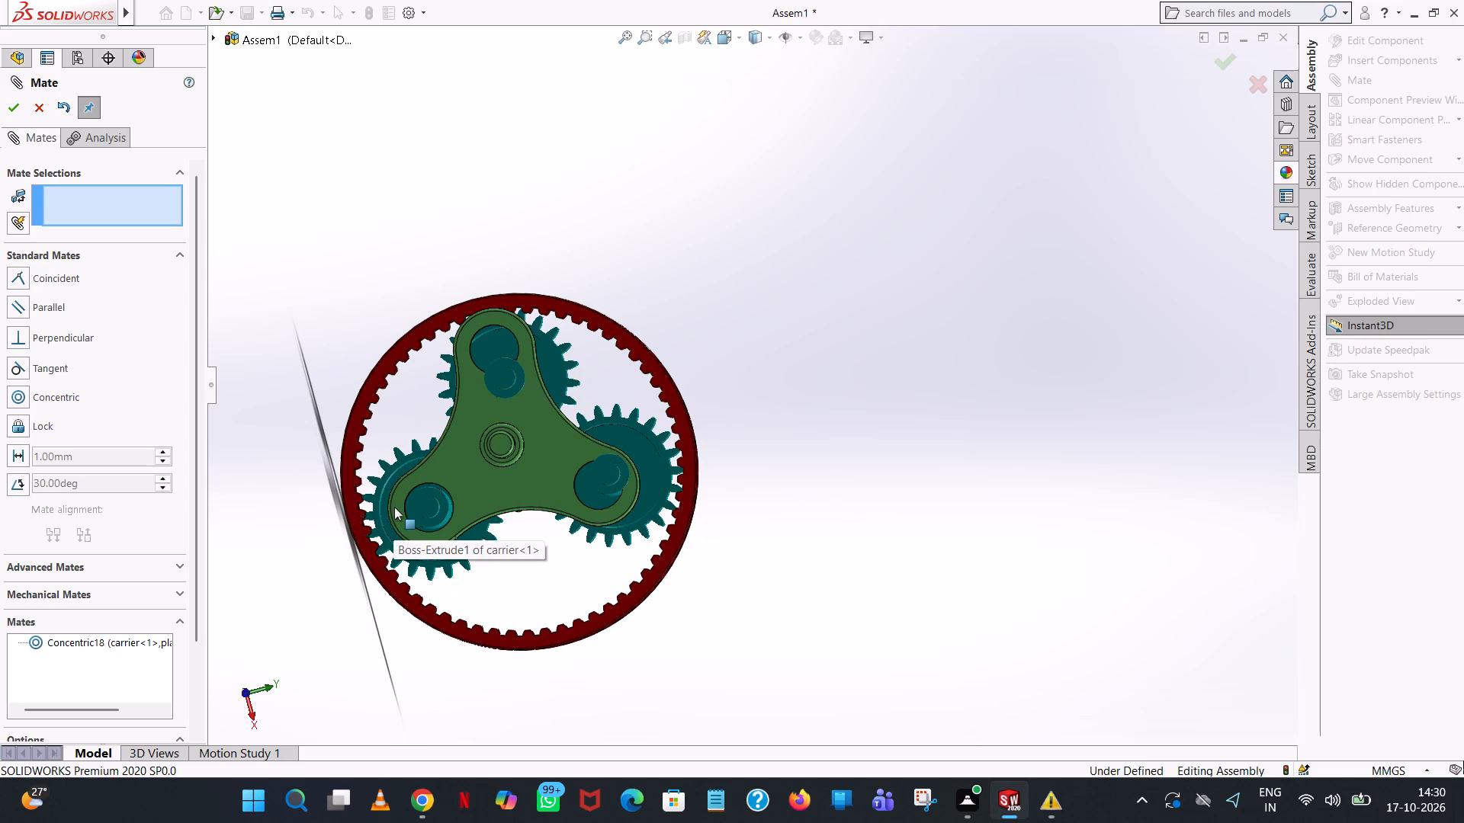
{"action": "left_click_drag", "start_coordinate": [394, 507], "coordinate": [400, 527]}
{"action": "left_click_drag", "start_coordinate": [621, 454], "coordinate": [629, 475]}
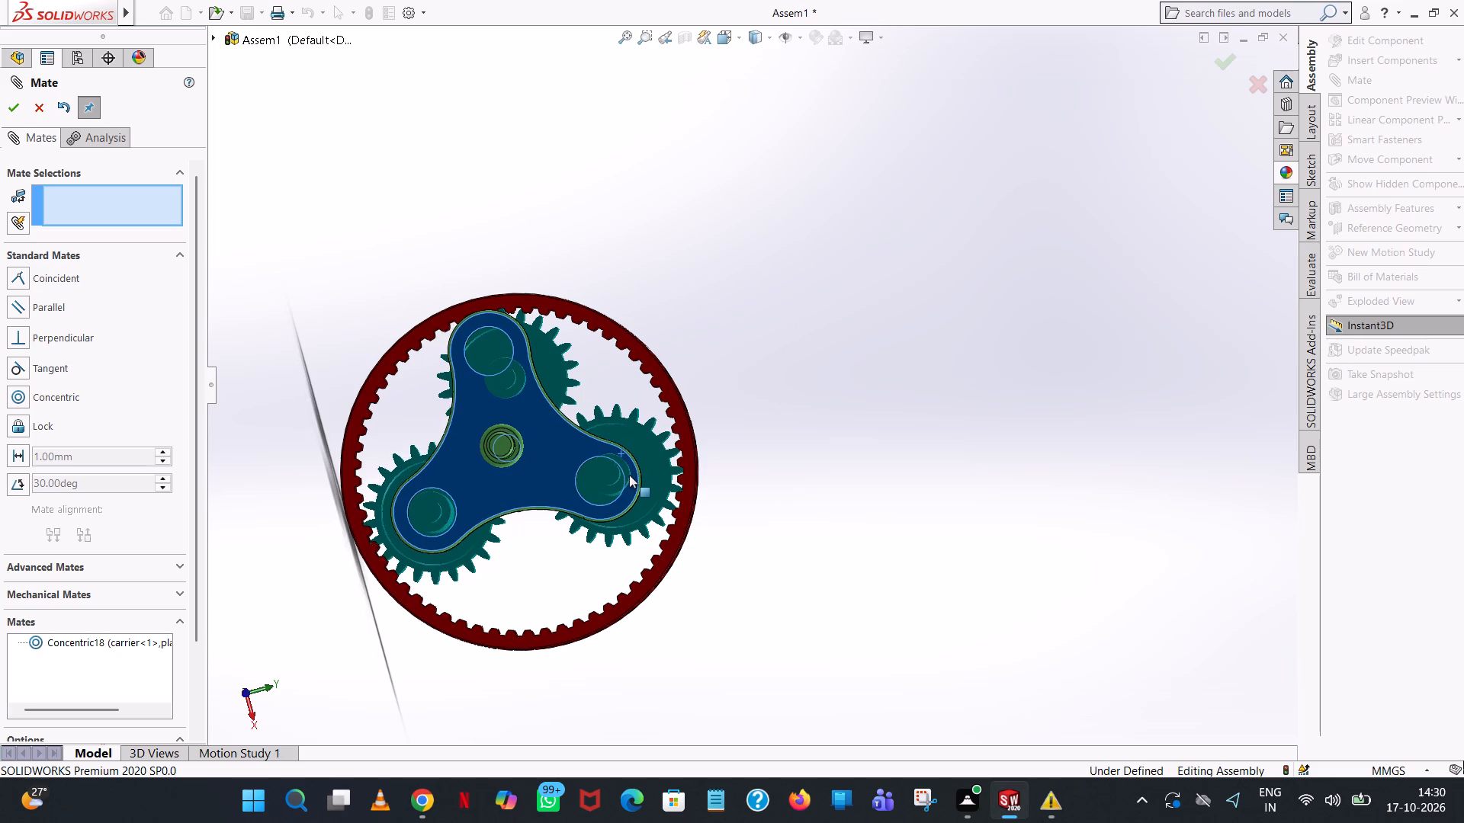
{"action": "left_click_drag", "start_coordinate": [629, 475], "coordinate": [627, 479]}
{"action": "middle_click_drag", "start_coordinate": [826, 468], "coordinate": [767, 453]}
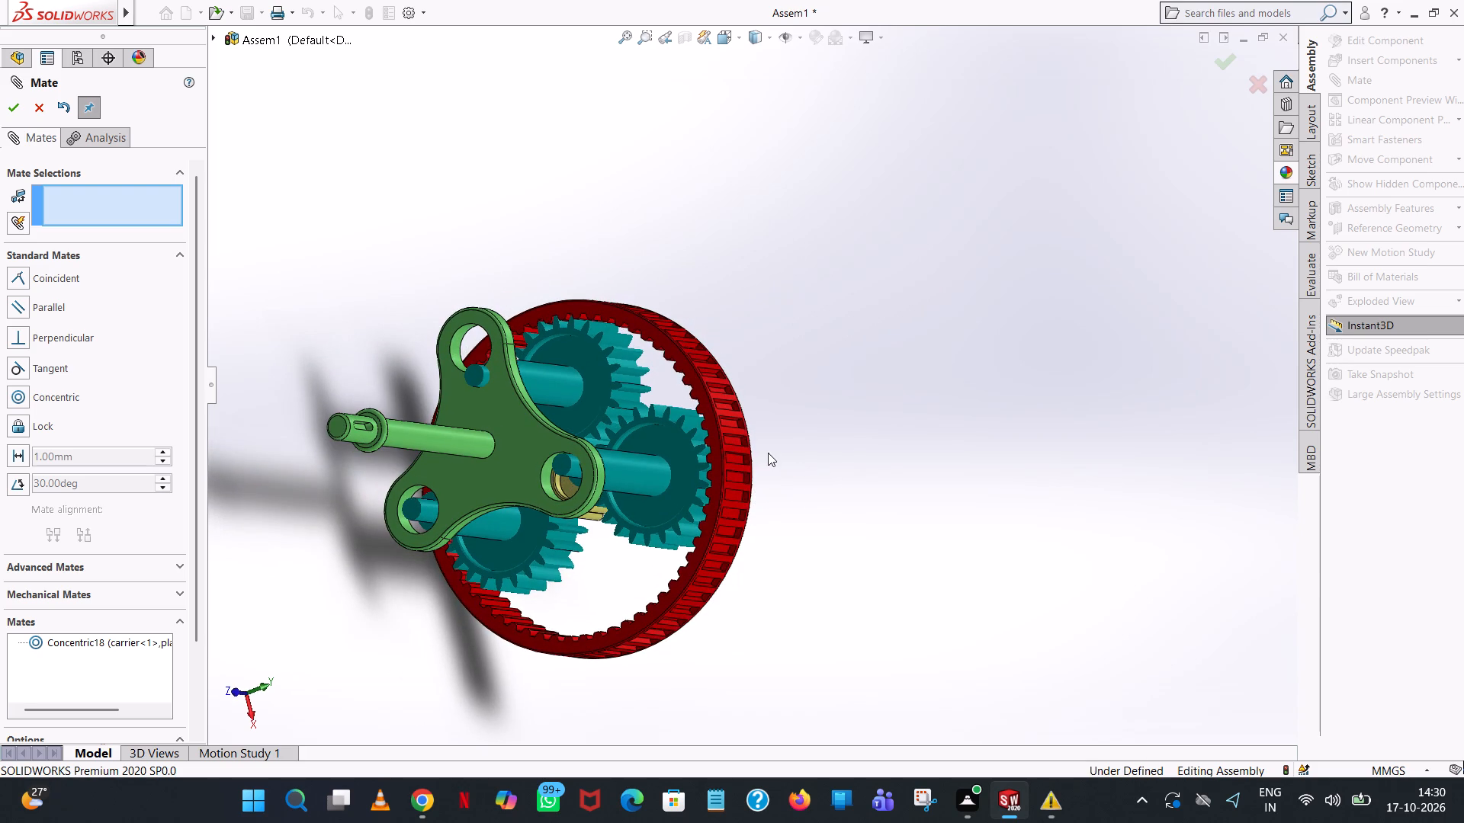
{"action": "middle_click_drag", "start_coordinate": [862, 440], "coordinate": [927, 481]}
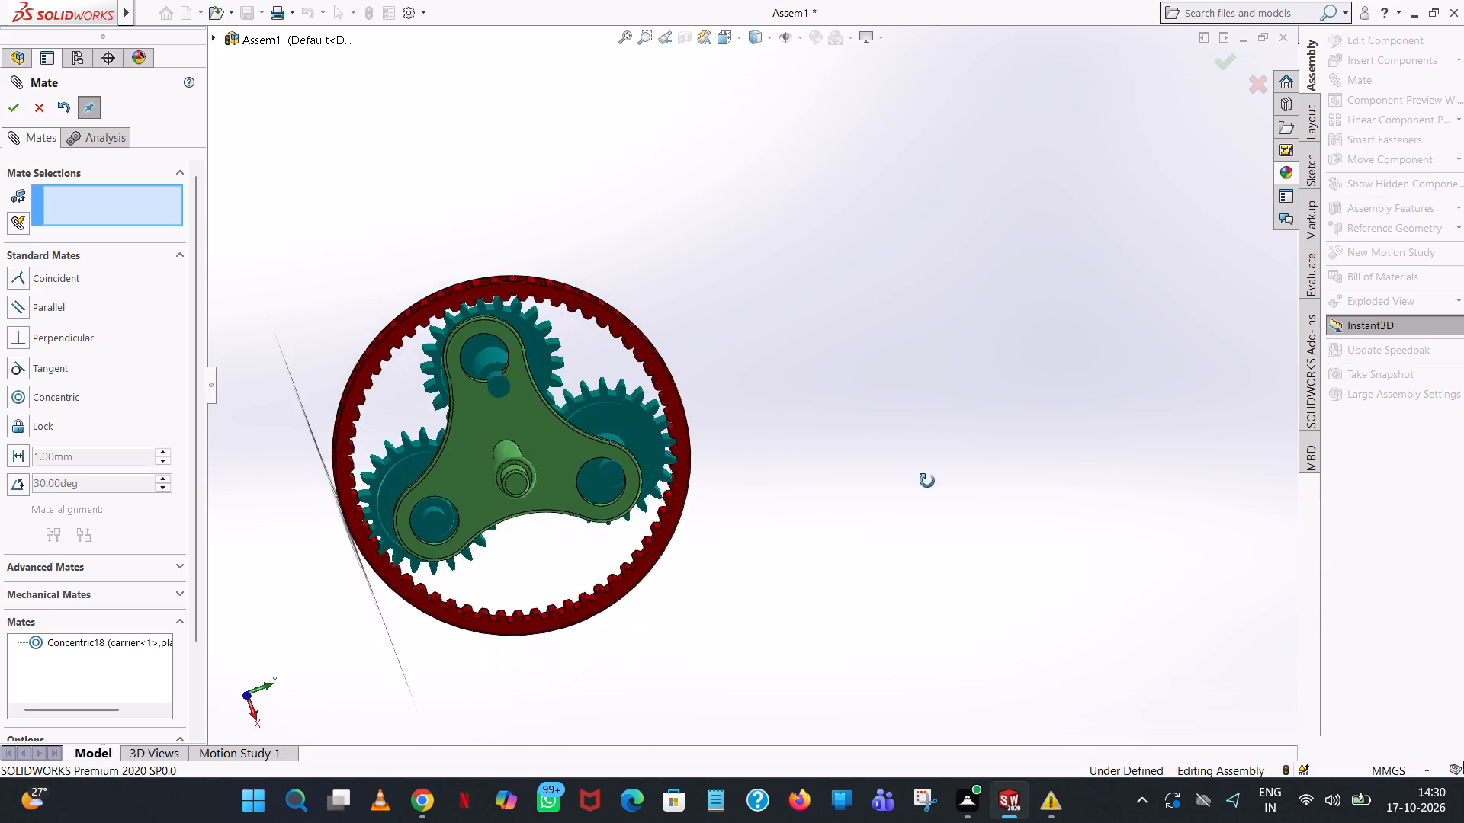
{"action": "middle_click_drag", "start_coordinate": [927, 481], "coordinate": [868, 468]}
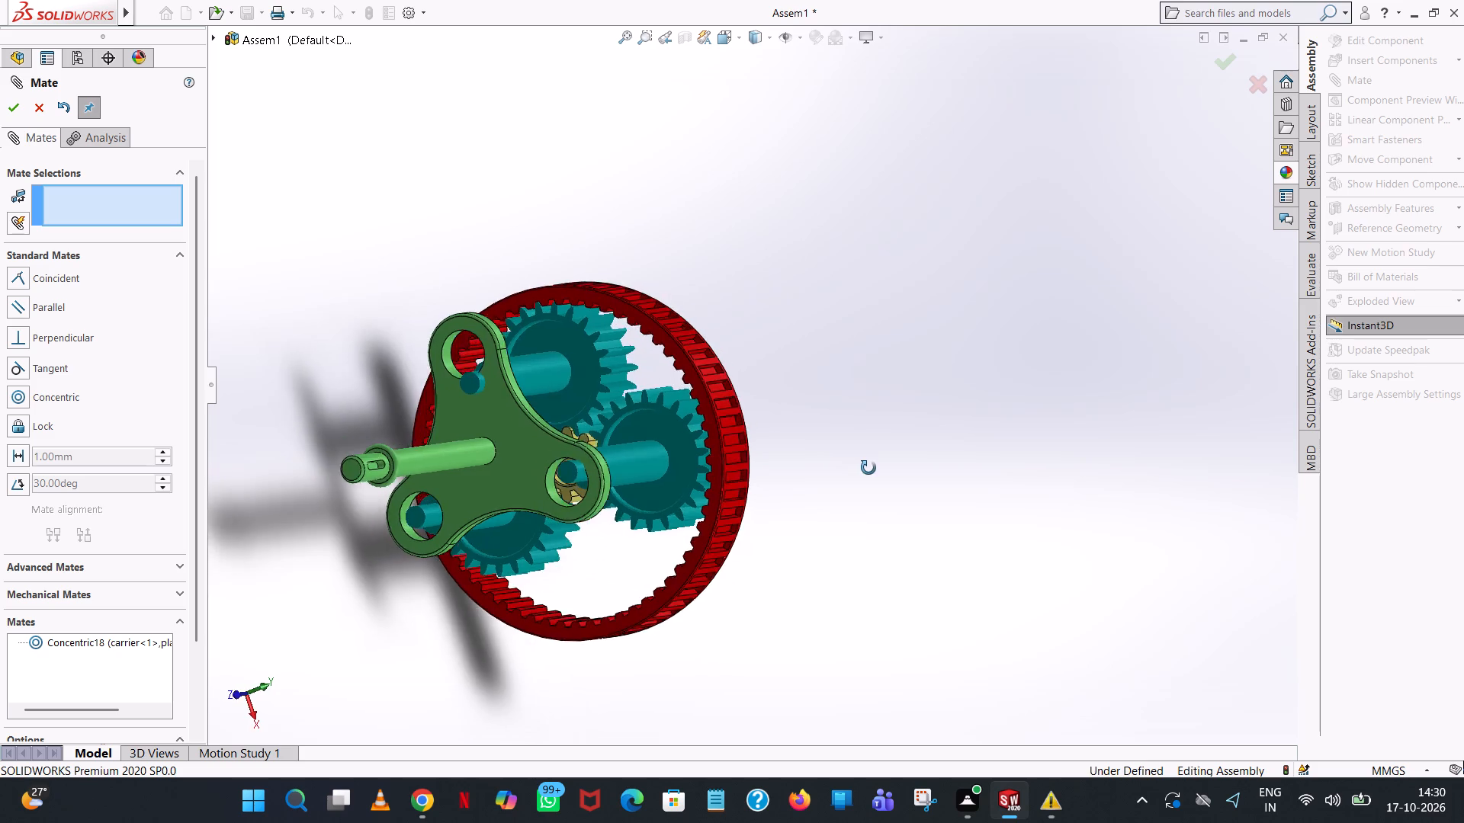
{"action": "middle_click_drag", "start_coordinate": [868, 468], "coordinate": [924, 454]}
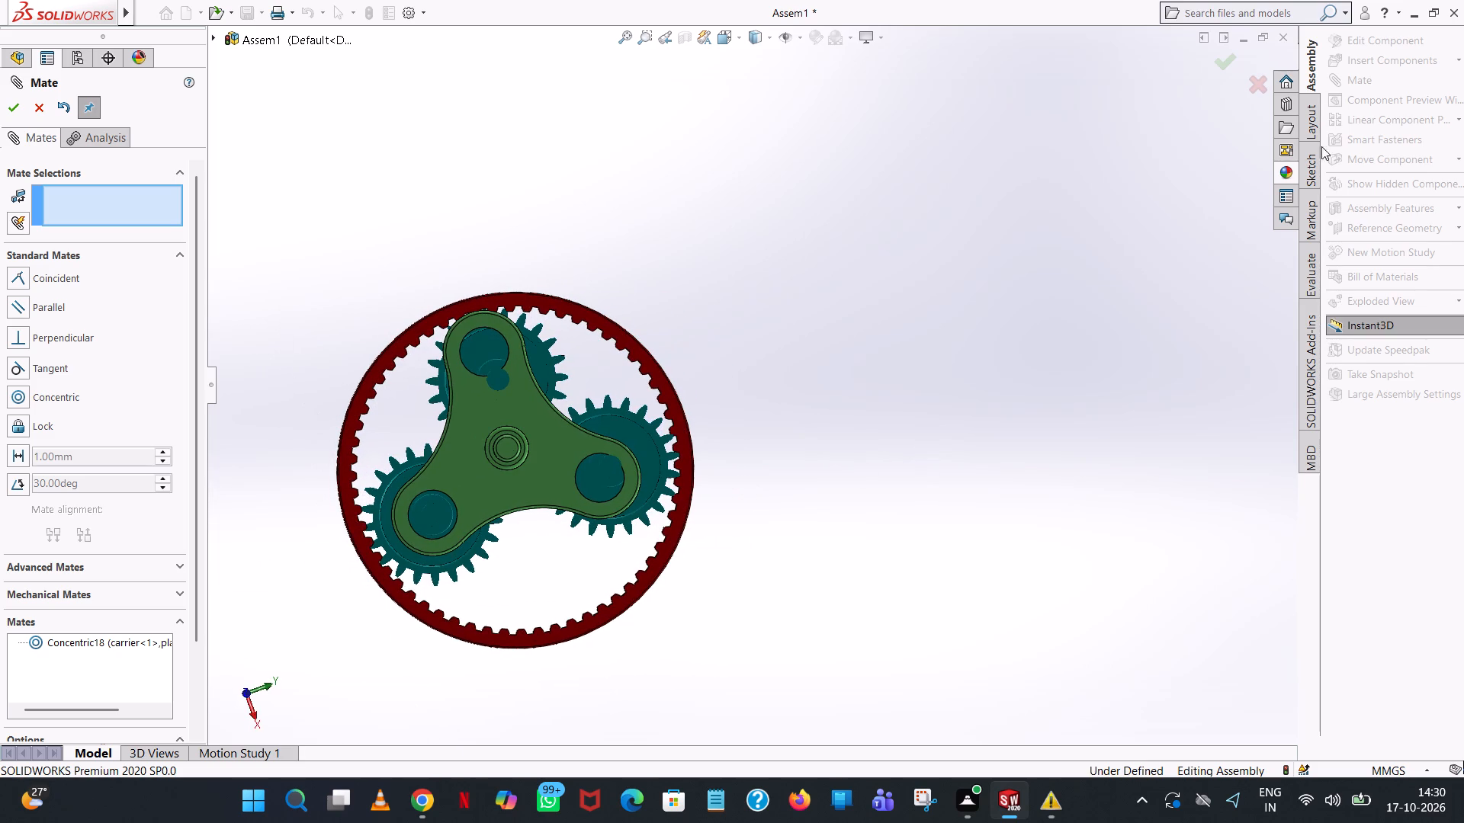
Add a concentric mate between the carrier's second hole and the stepped shaft end of planet gear<2>.
{"action": "left_click", "coordinate": [55, 398]}
{"action": "middle_click_drag", "start_coordinate": [857, 351], "coordinate": [664, 534]}
{"action": "left_click", "coordinate": [438, 370]}
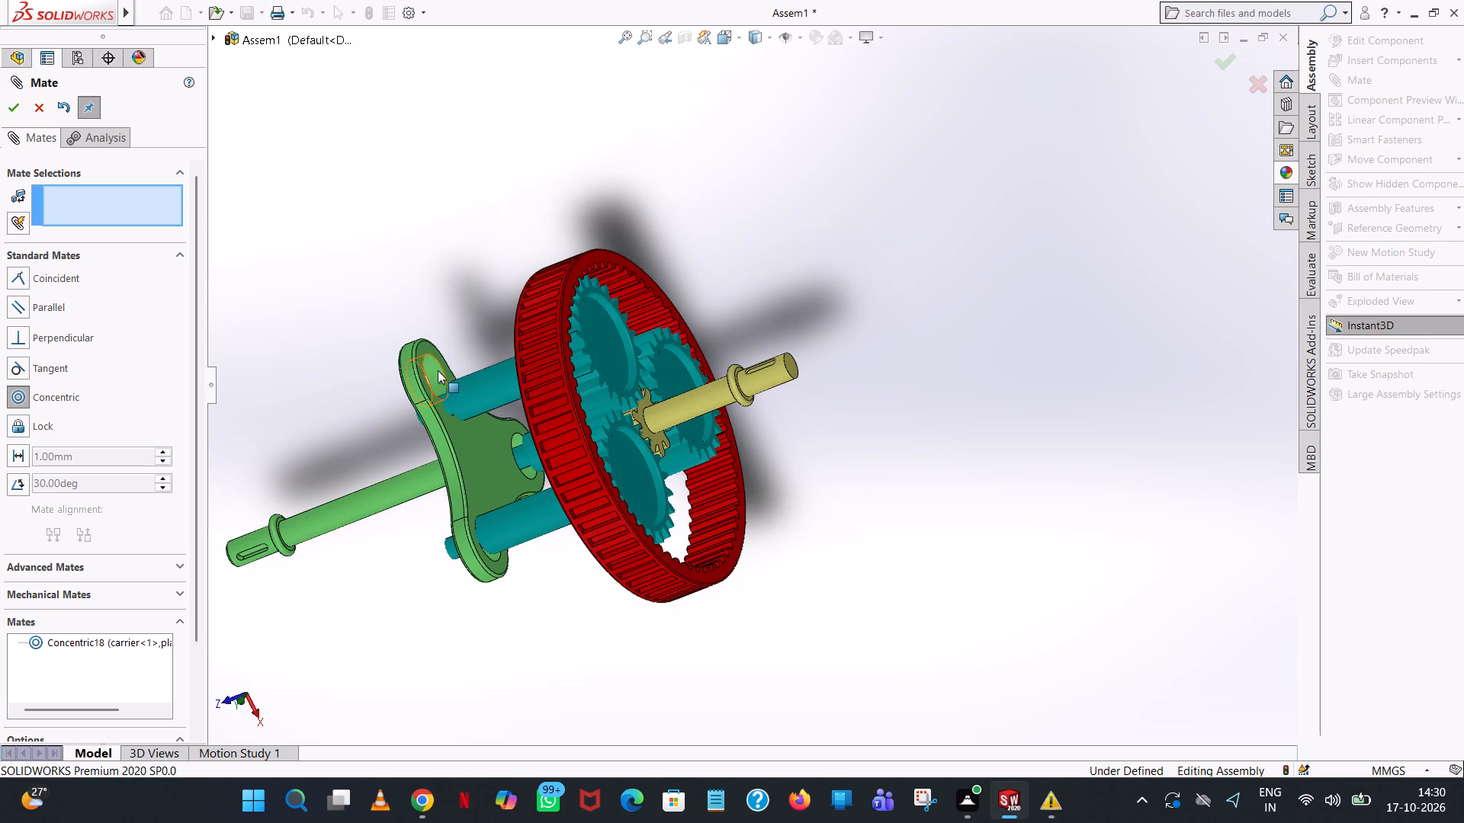
{"action": "left_click", "coordinate": [440, 411]}
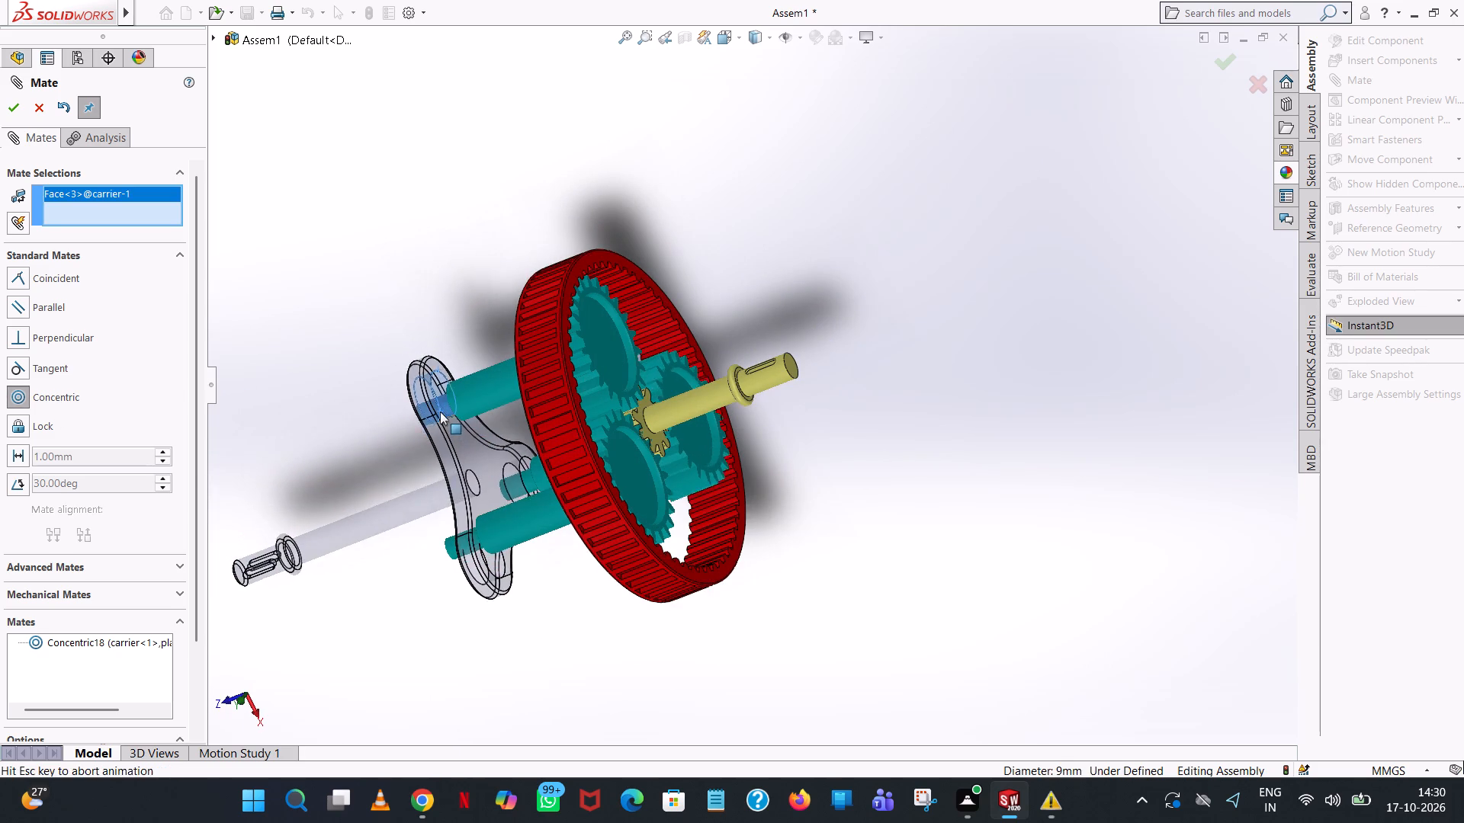
{"action": "left_click", "coordinate": [415, 441]}
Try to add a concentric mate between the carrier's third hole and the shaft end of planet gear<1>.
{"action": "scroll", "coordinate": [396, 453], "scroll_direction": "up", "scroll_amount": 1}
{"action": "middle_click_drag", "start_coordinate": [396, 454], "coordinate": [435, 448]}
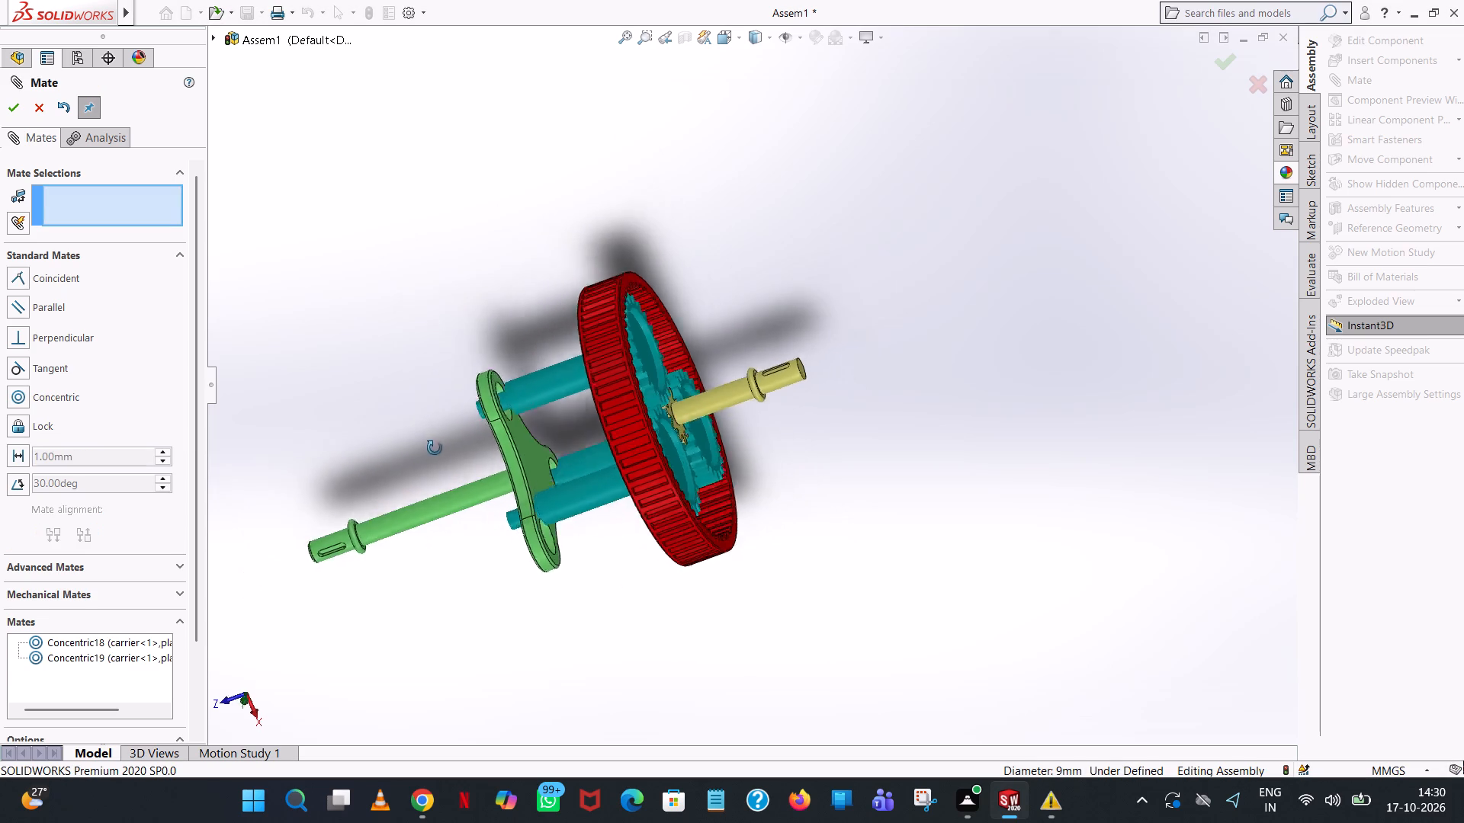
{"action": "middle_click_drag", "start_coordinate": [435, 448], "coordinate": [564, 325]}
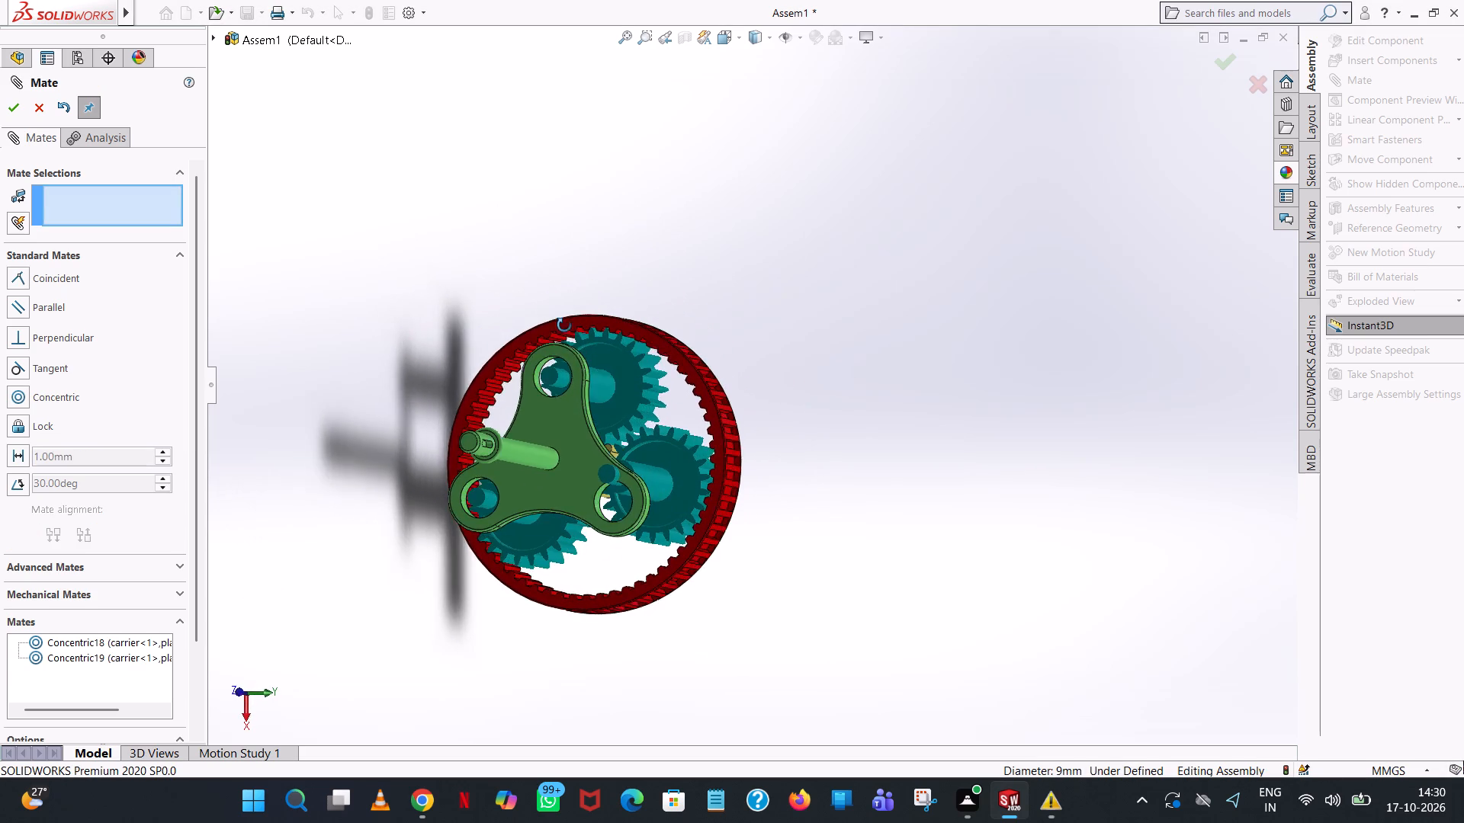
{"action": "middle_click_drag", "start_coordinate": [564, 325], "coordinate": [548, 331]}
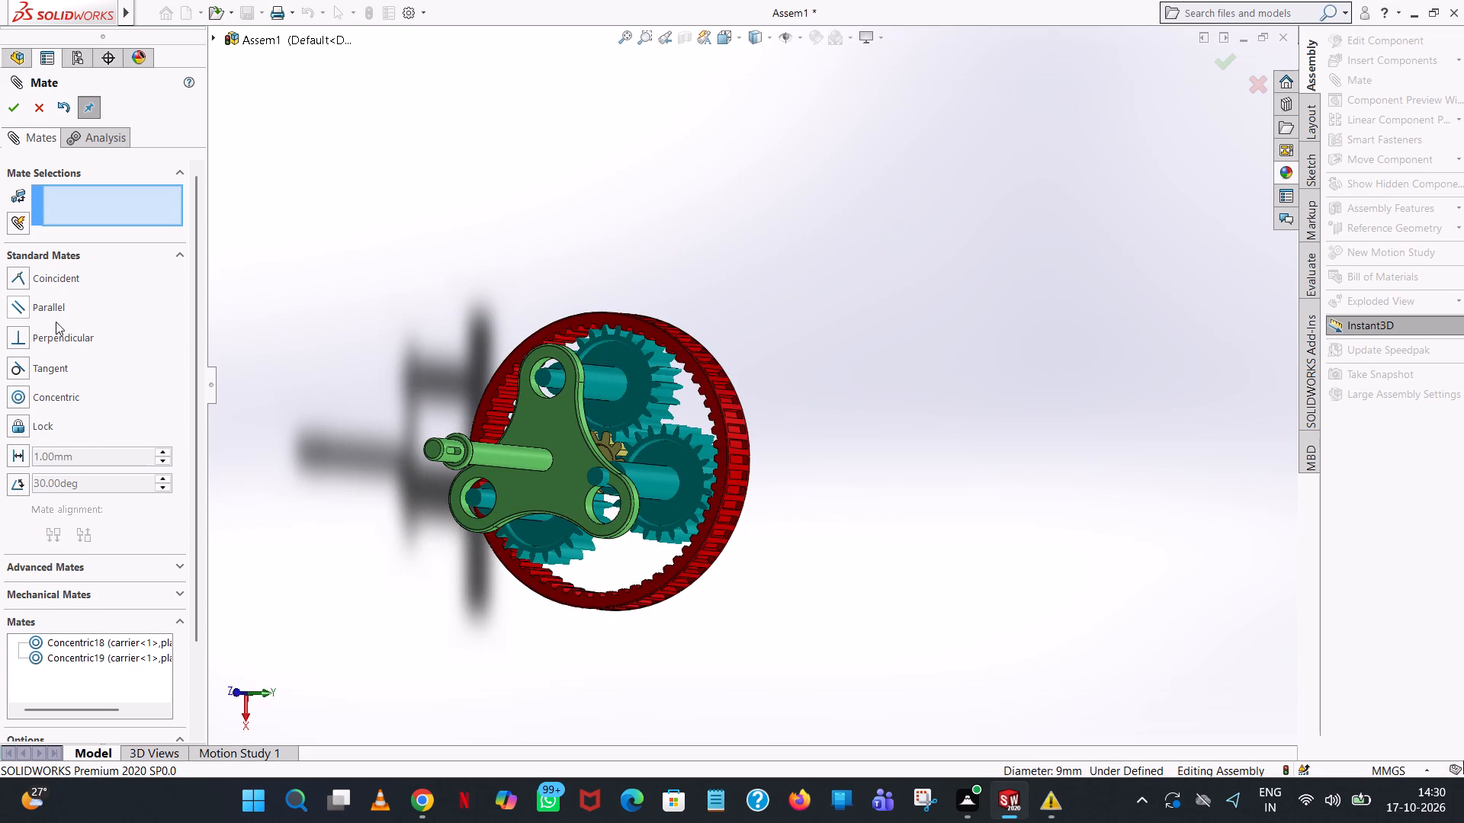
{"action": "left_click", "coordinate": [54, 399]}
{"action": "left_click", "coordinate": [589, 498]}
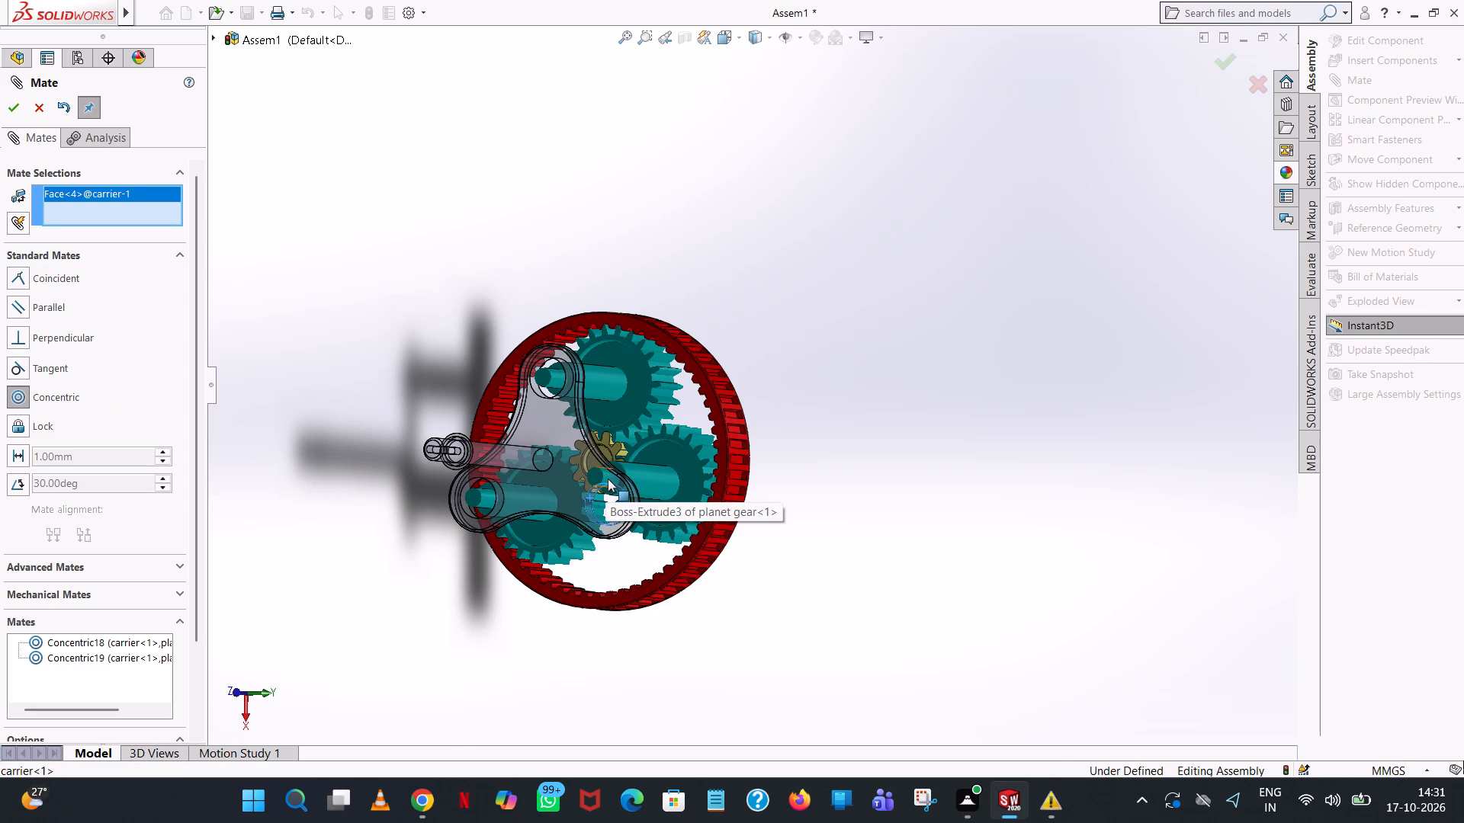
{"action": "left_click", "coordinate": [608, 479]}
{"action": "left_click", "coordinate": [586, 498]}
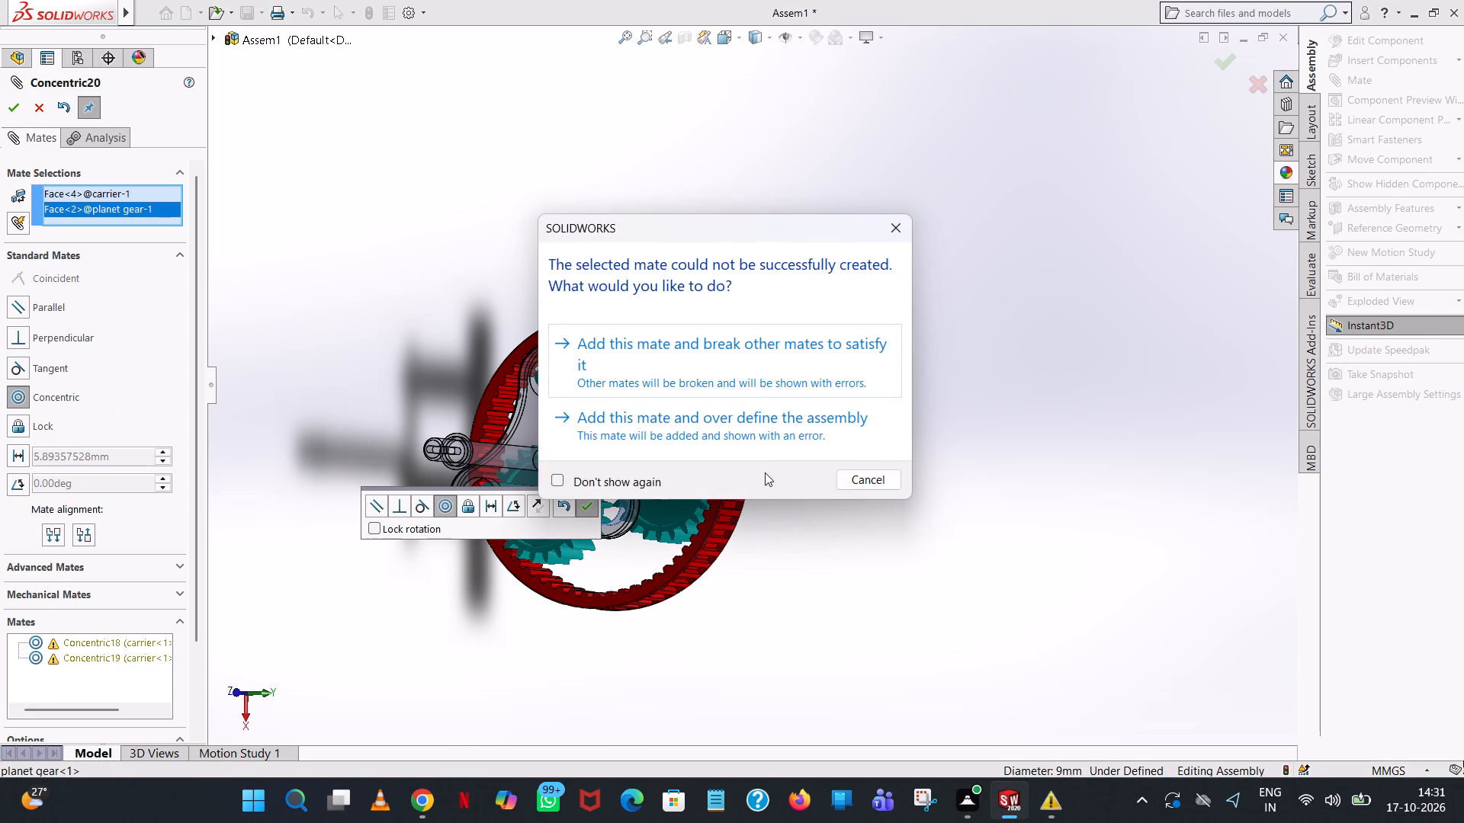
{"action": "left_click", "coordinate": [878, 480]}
Examine from several sides how the carrier's holes line up with the planet shafts, and end the mating.
{"action": "middle_click_drag", "start_coordinate": [824, 455], "coordinate": [827, 390]}
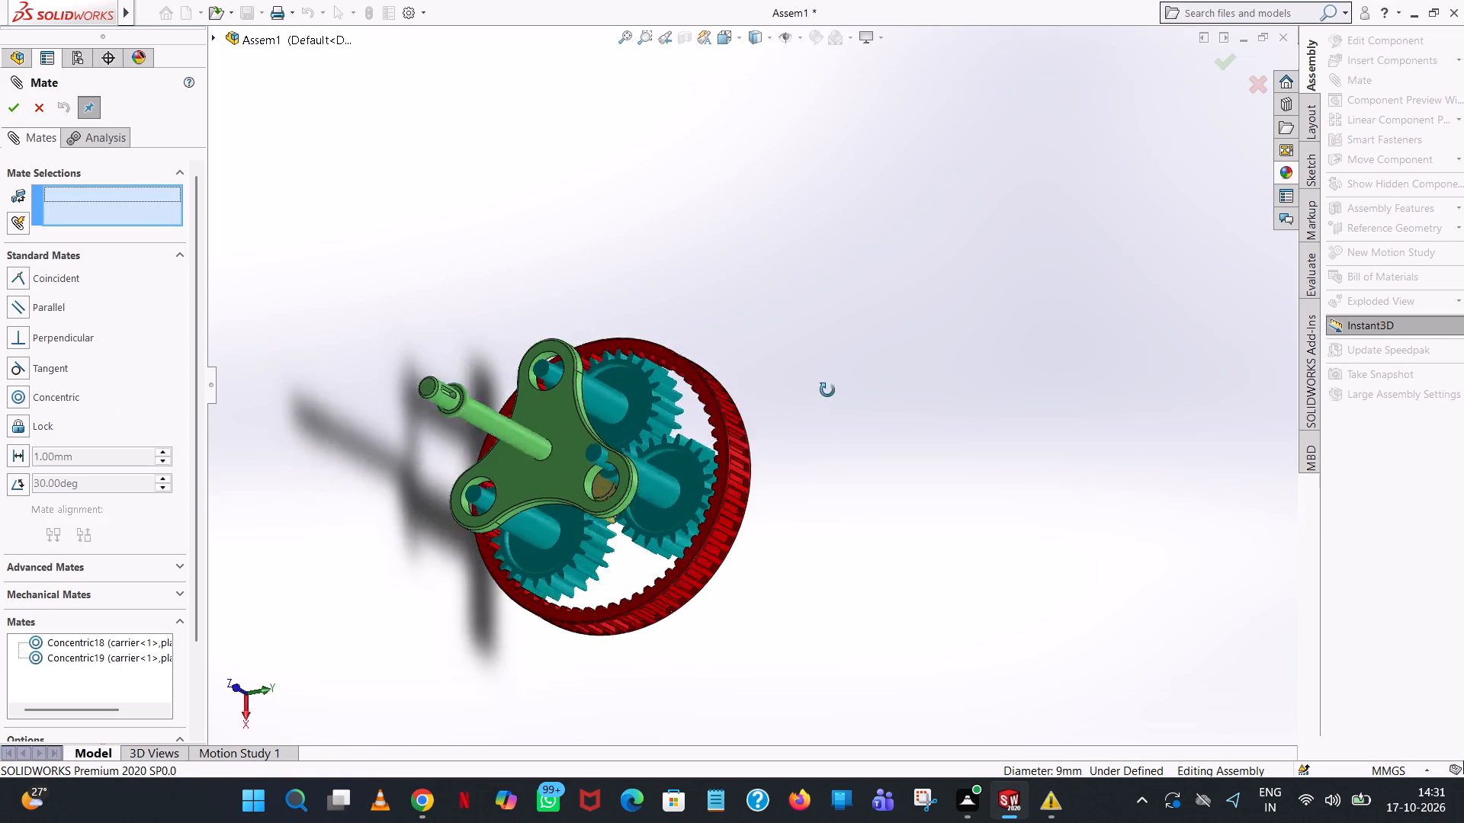
{"action": "middle_click_drag", "start_coordinate": [827, 390], "coordinate": [969, 486]}
{"action": "scroll", "coordinate": [975, 497], "scroll_direction": "up", "scroll_amount": 1}
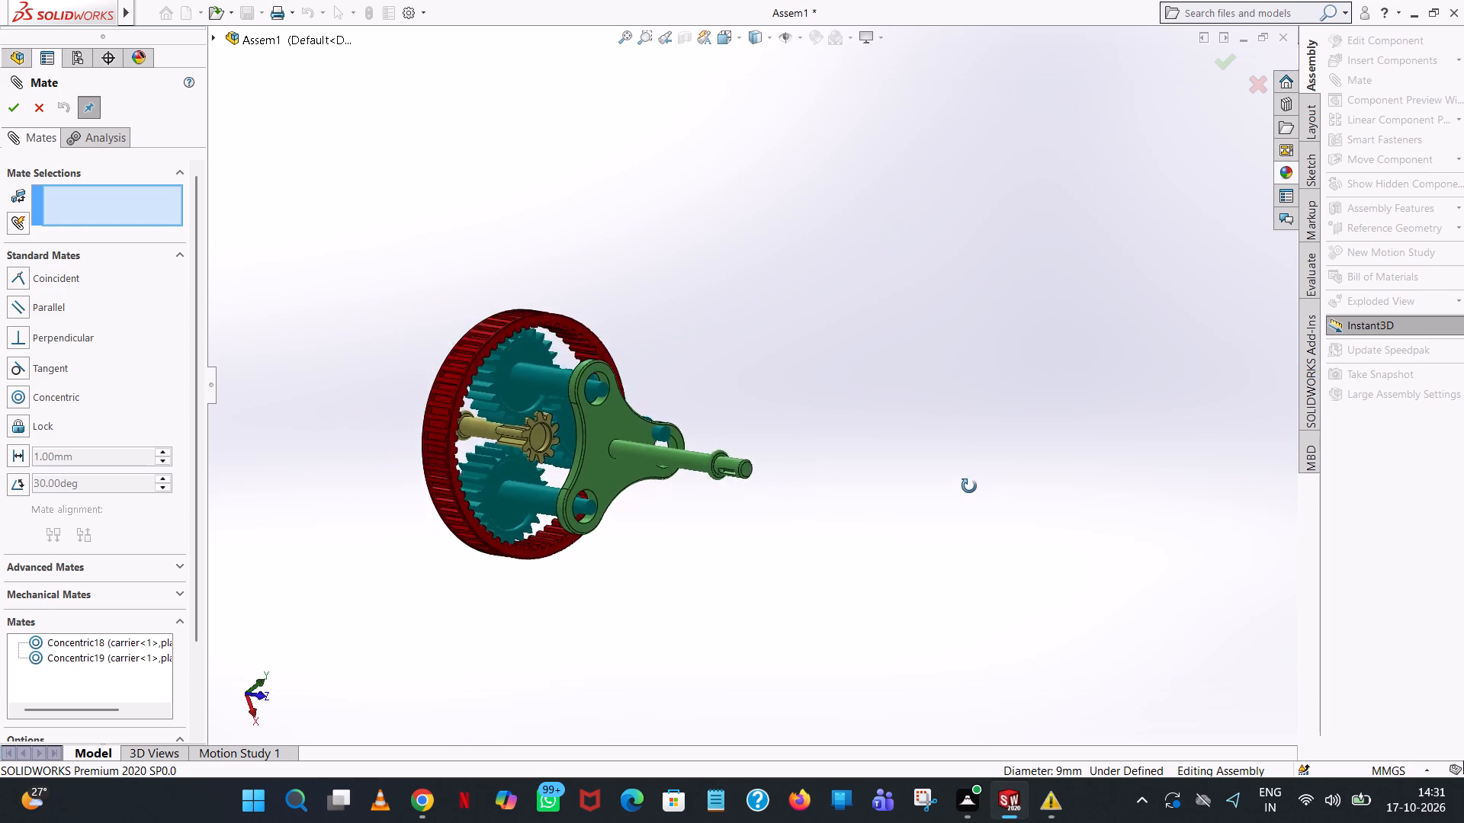
{"action": "middle_click_drag", "start_coordinate": [969, 486], "coordinate": [781, 517]}
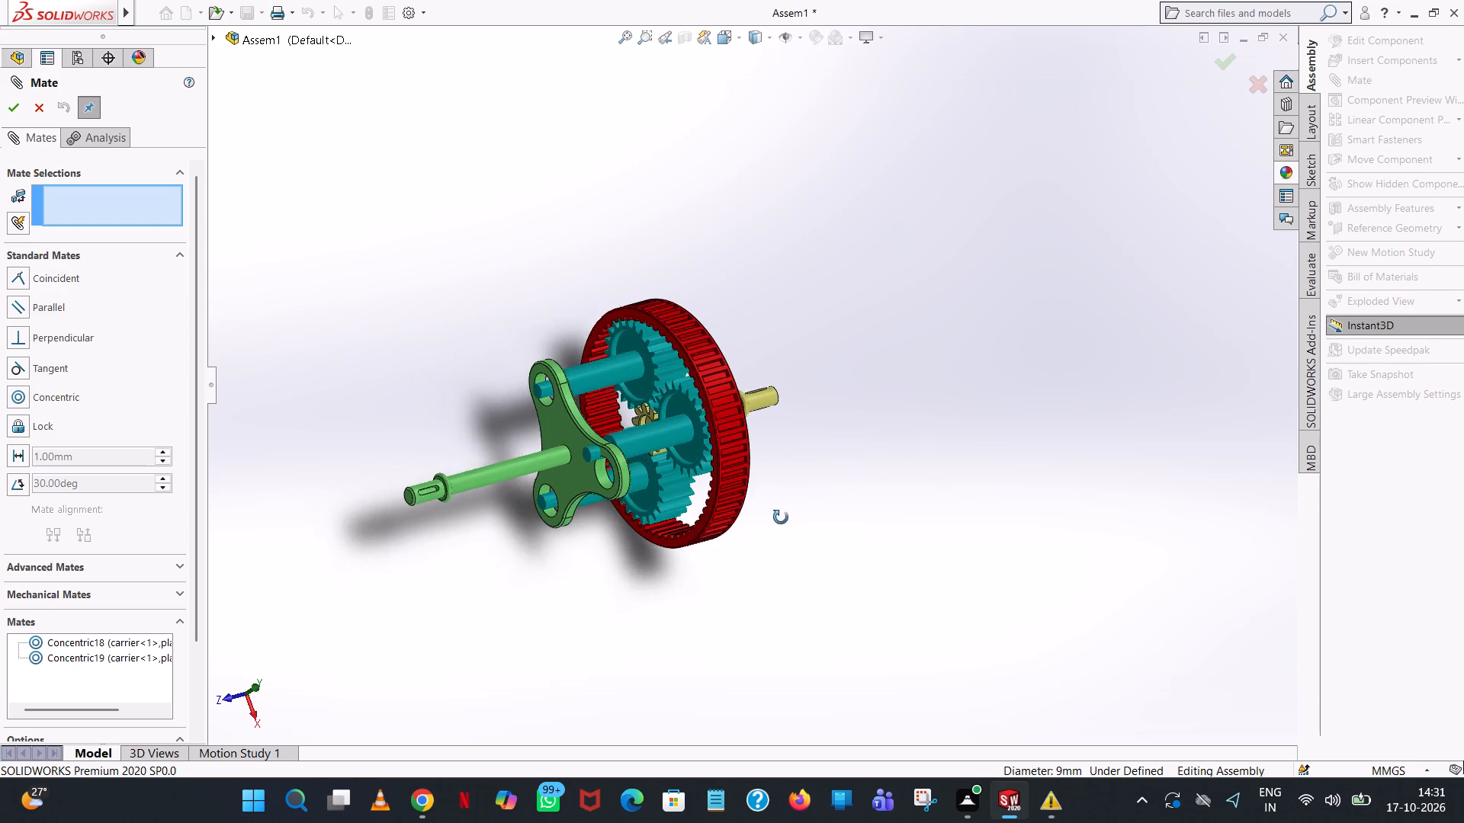
{"action": "middle_click_drag", "start_coordinate": [781, 517], "coordinate": [788, 532]}
{"action": "scroll", "coordinate": [788, 532], "scroll_direction": "up", "scroll_amount": 1}
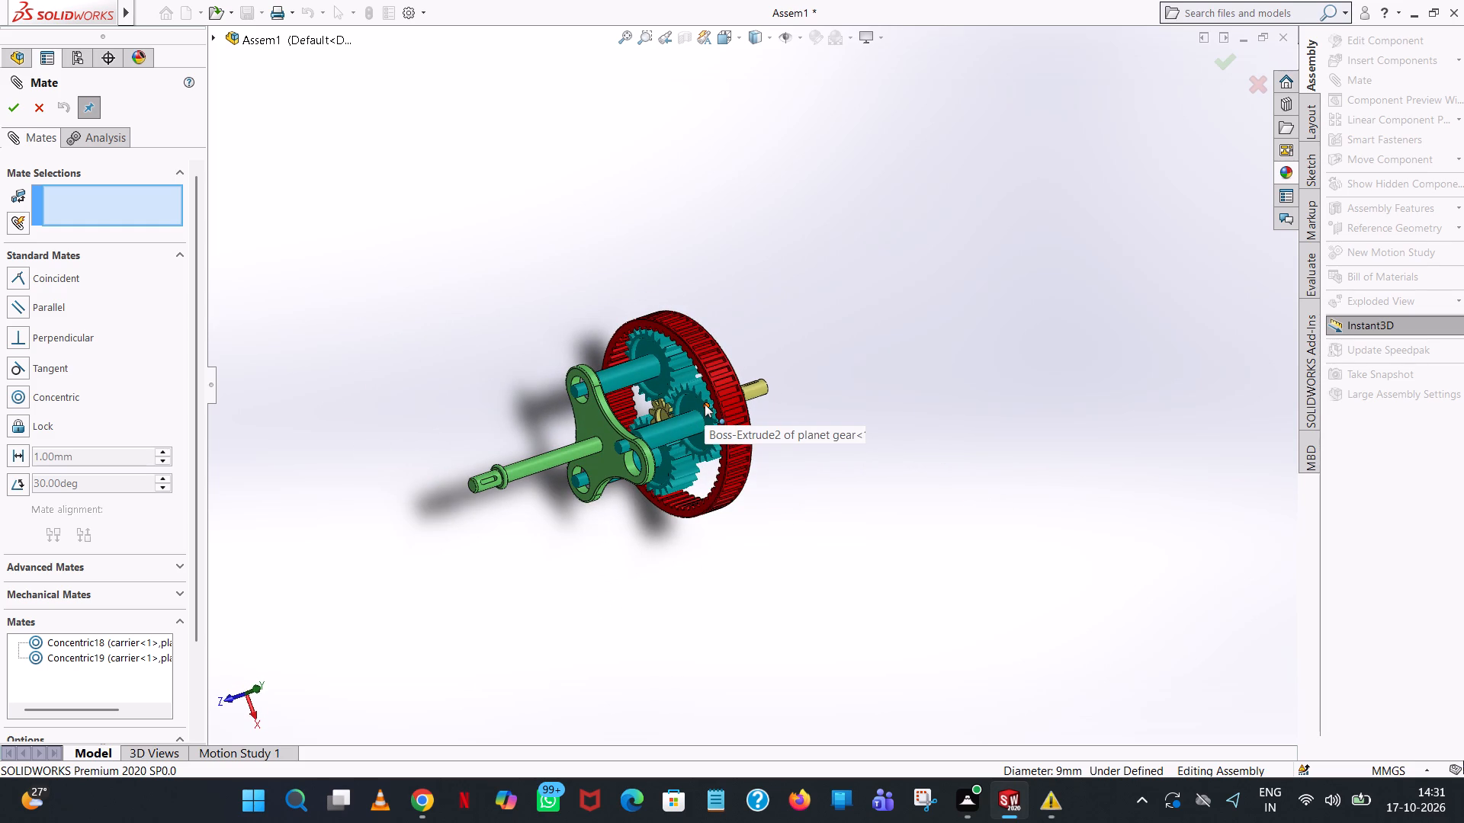
{"action": "middle_click_drag", "start_coordinate": [971, 411], "coordinate": [695, 575]}
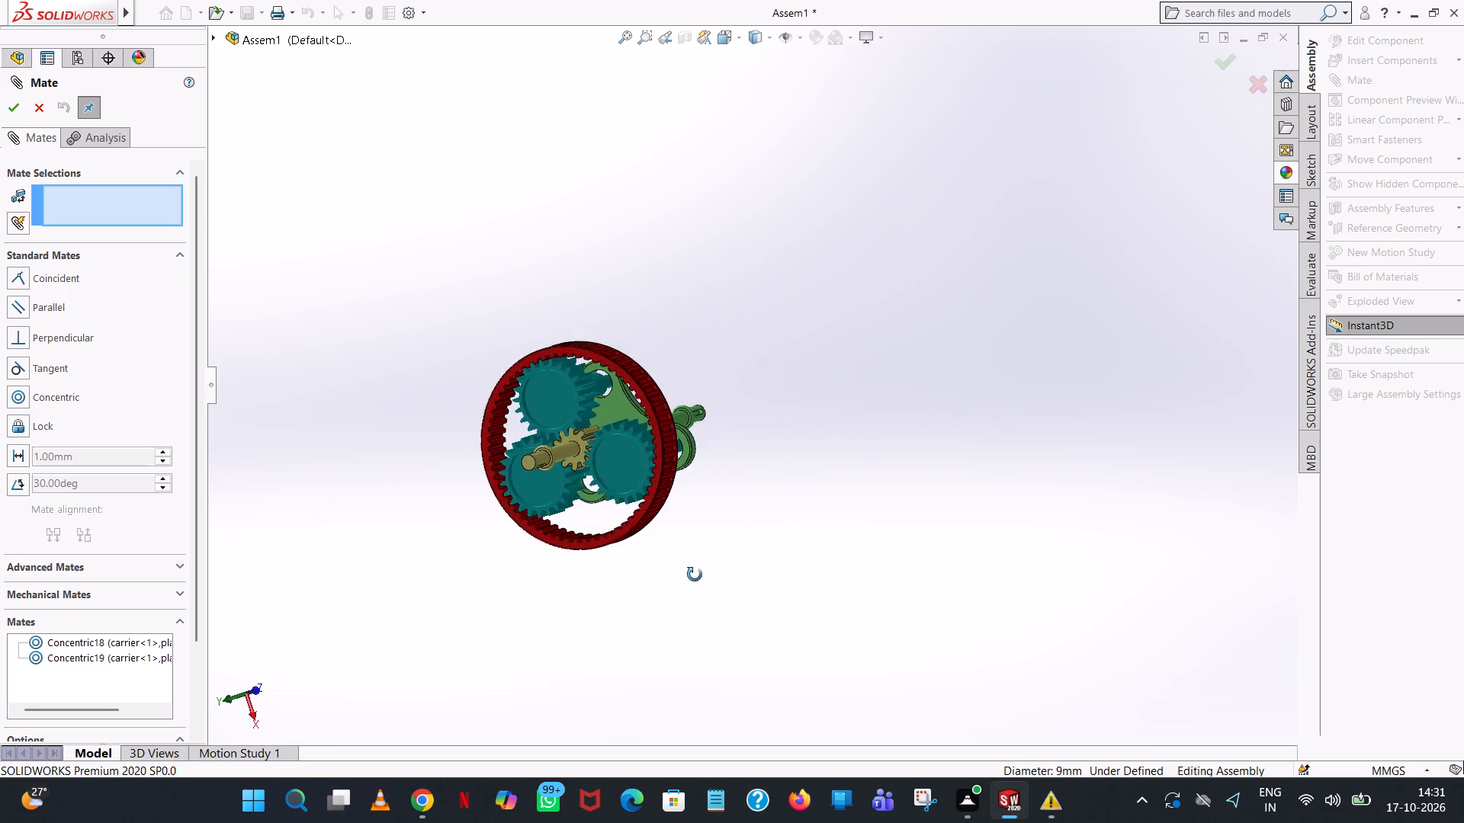
{"action": "middle_click_drag", "start_coordinate": [695, 575], "coordinate": [373, 706]}
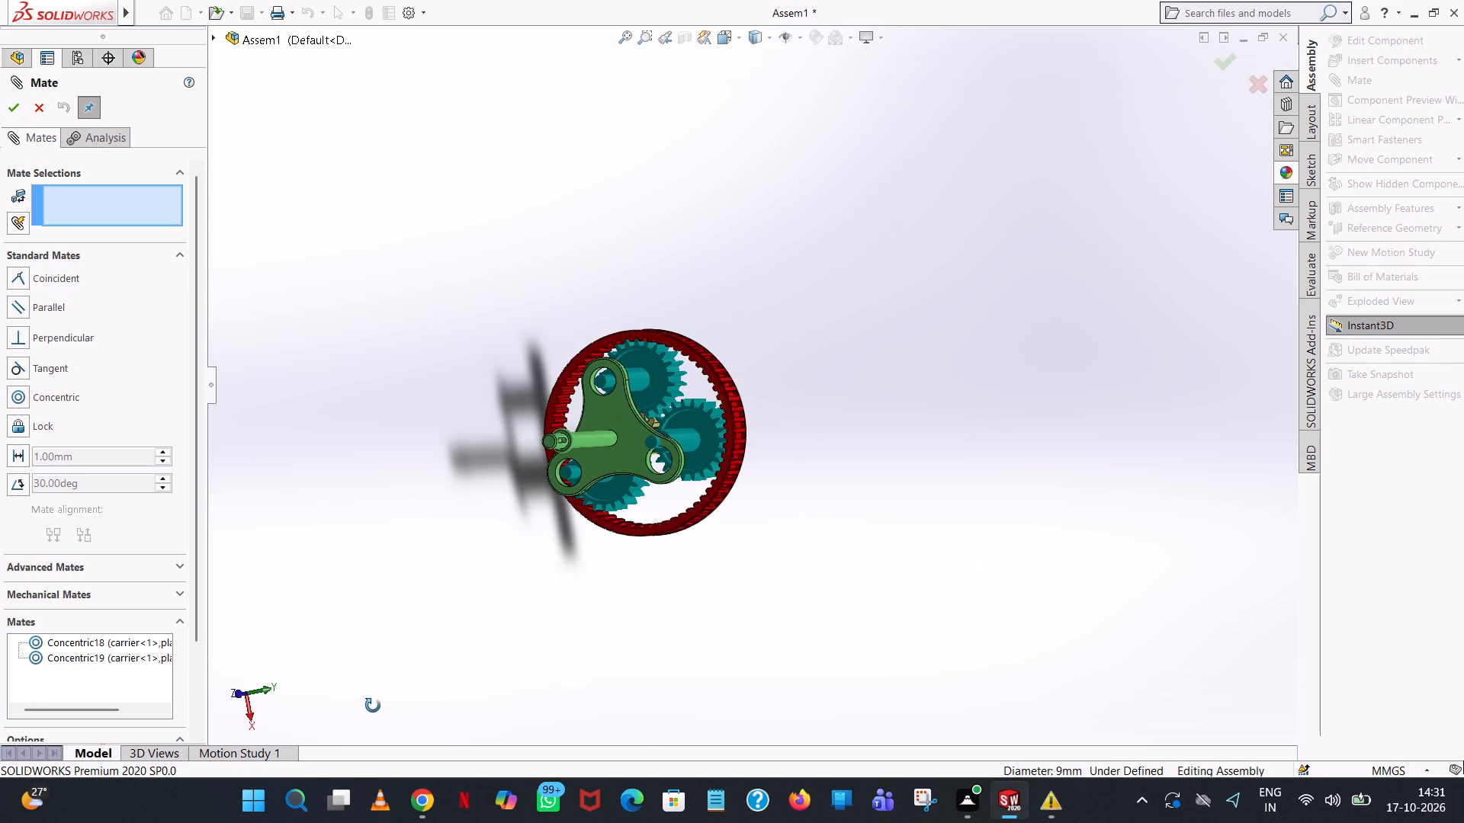
{"action": "middle_click_drag", "start_coordinate": [373, 706], "coordinate": [388, 682]}
{"action": "left_click", "coordinate": [5, 103]}
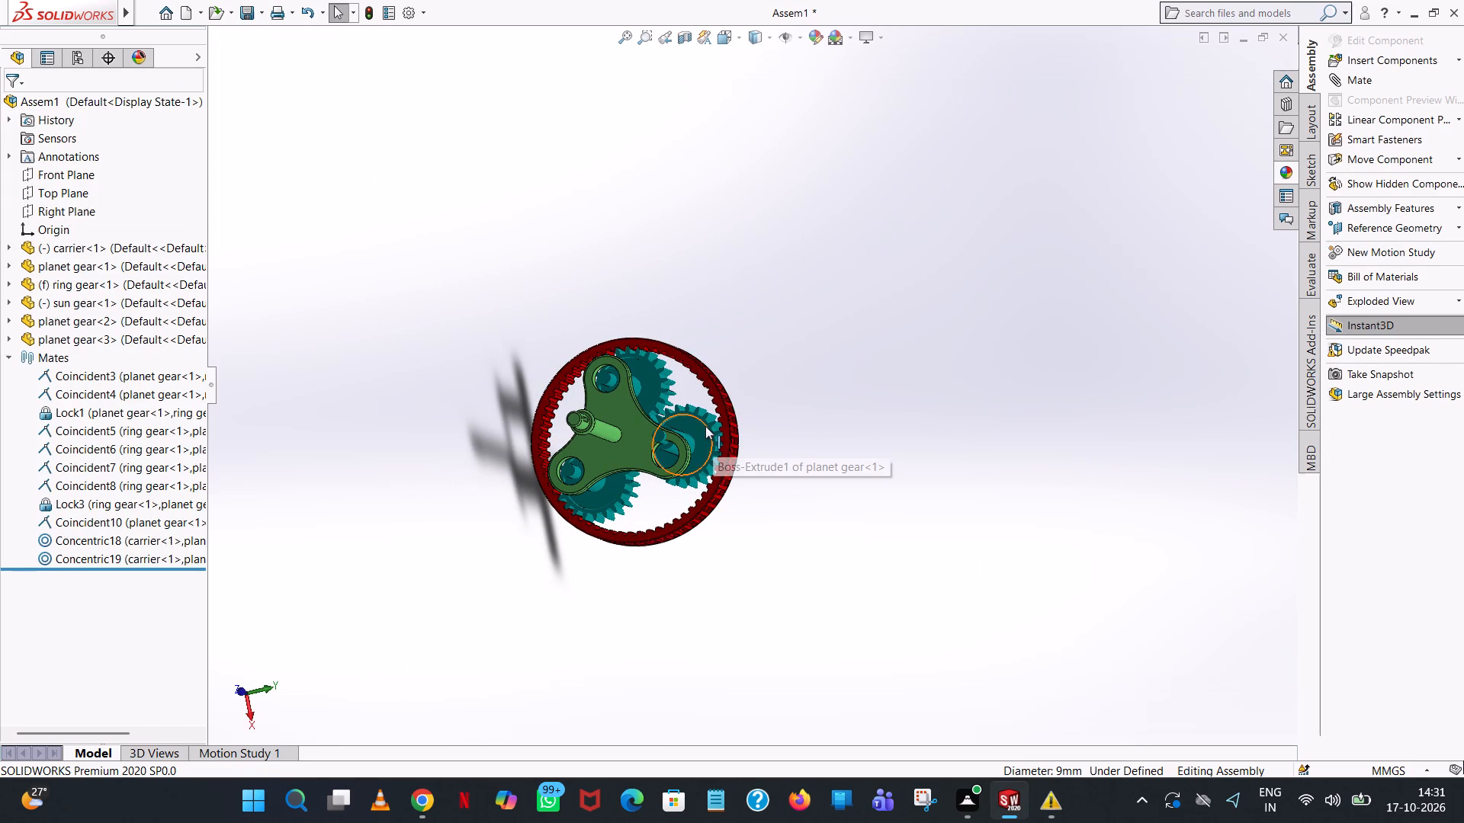
Delete the Lock1 mate between planet gear<1> and the ring gear.
{"action": "left_click", "coordinate": [126, 411]}
{"action": "right_click", "coordinate": [126, 411]}
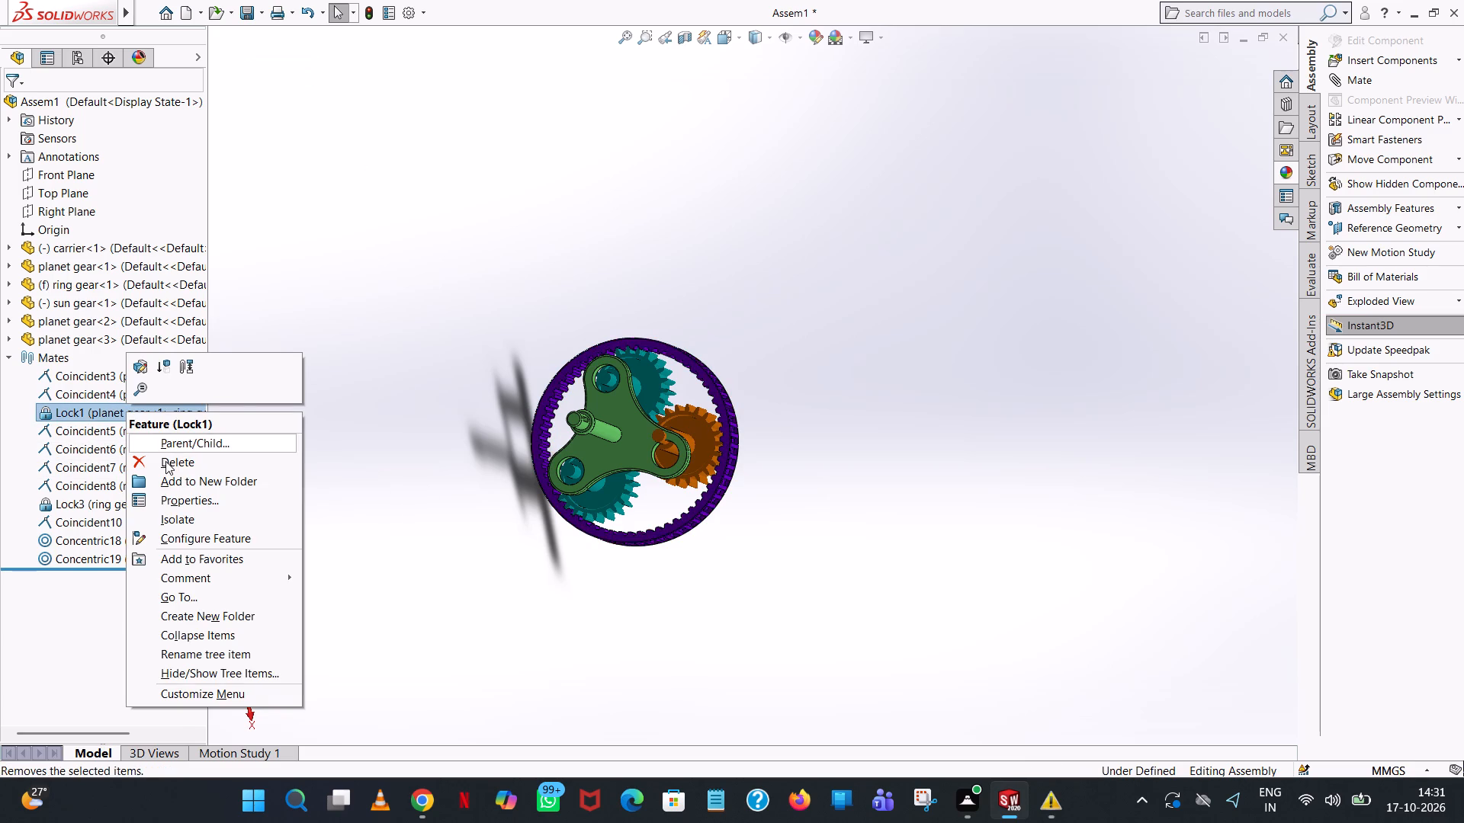
{"action": "left_click", "coordinate": [165, 461]}
{"action": "left_click", "coordinate": [846, 296]}
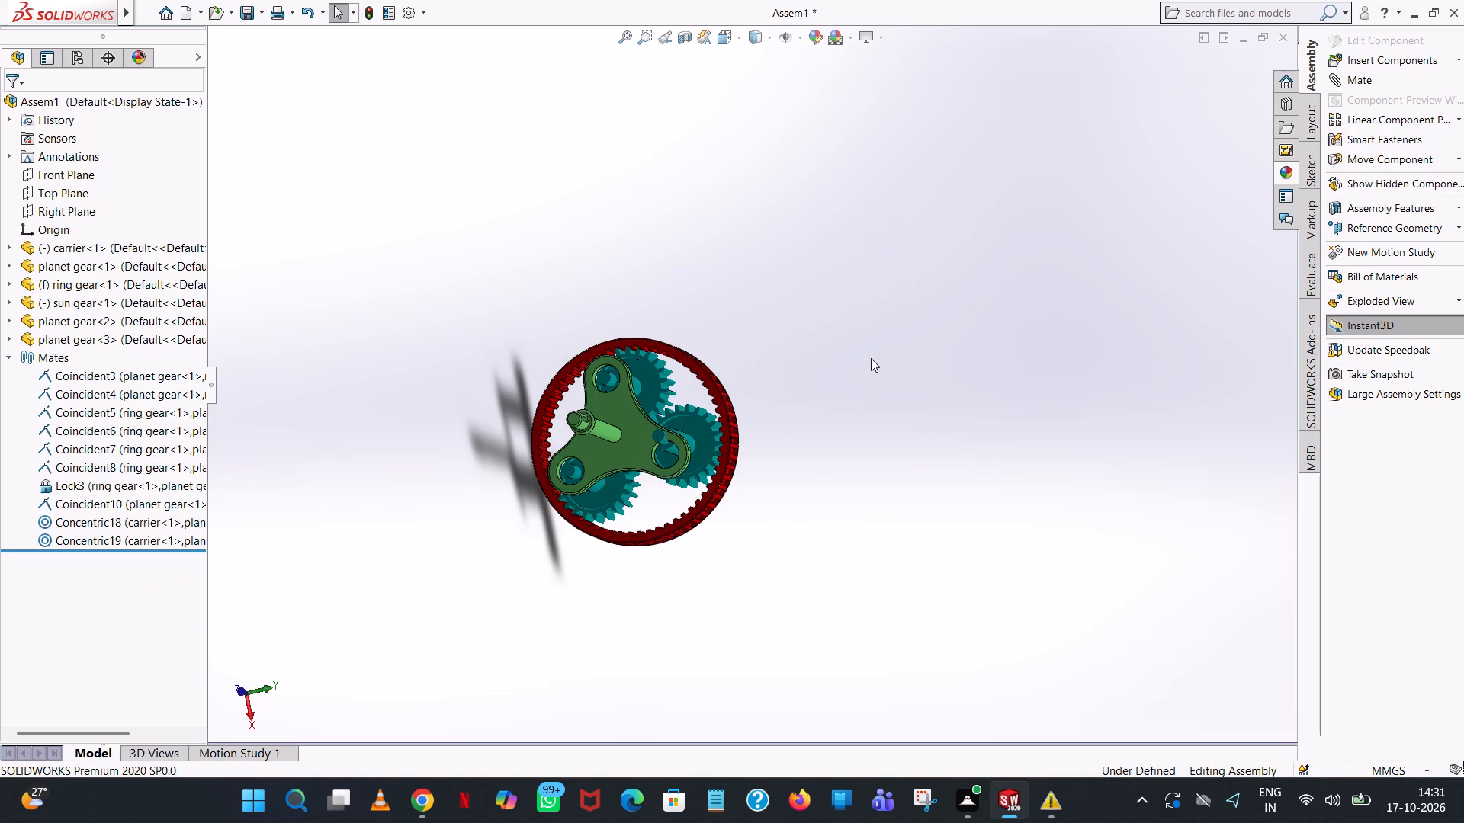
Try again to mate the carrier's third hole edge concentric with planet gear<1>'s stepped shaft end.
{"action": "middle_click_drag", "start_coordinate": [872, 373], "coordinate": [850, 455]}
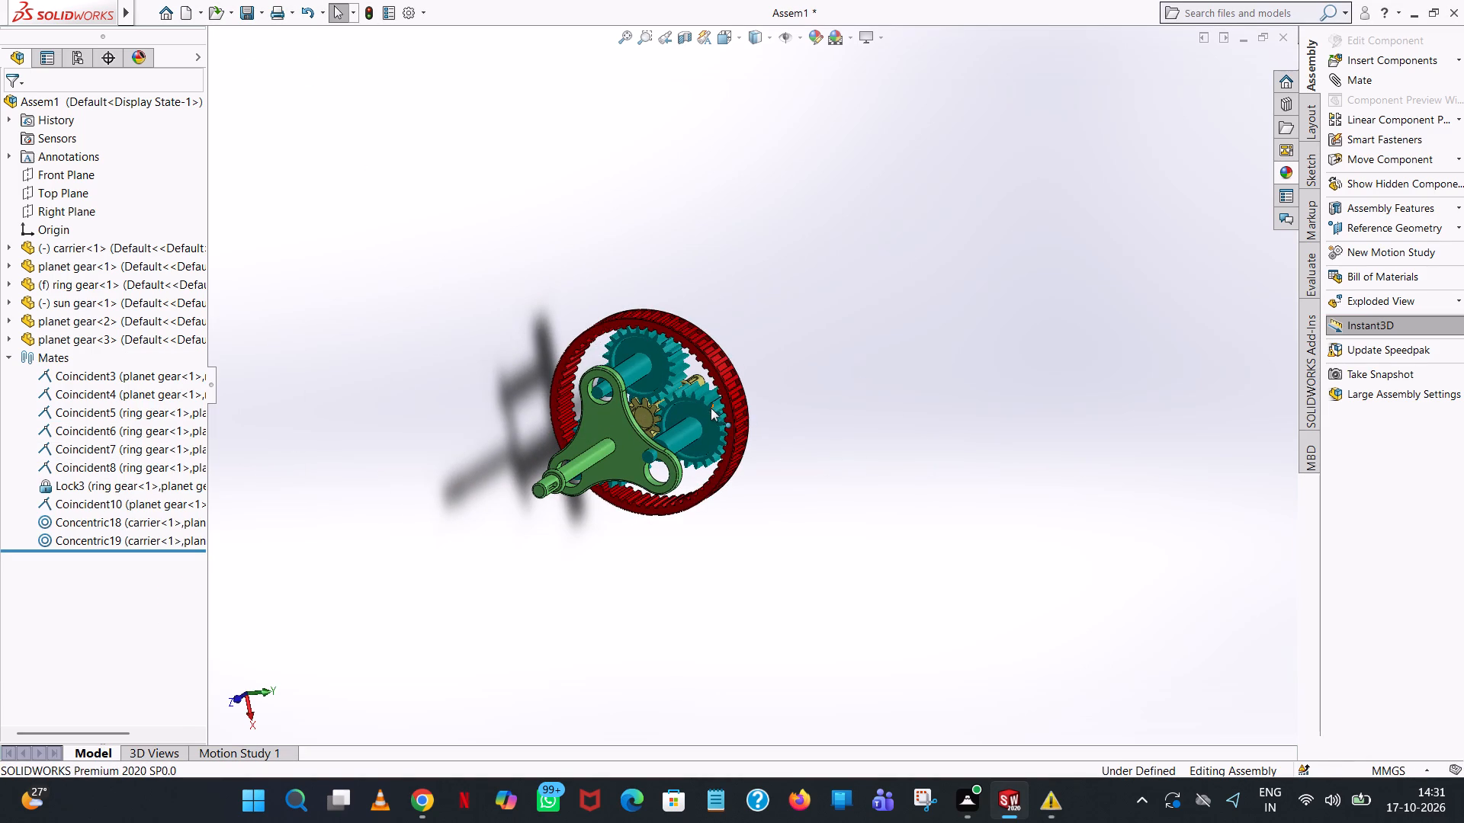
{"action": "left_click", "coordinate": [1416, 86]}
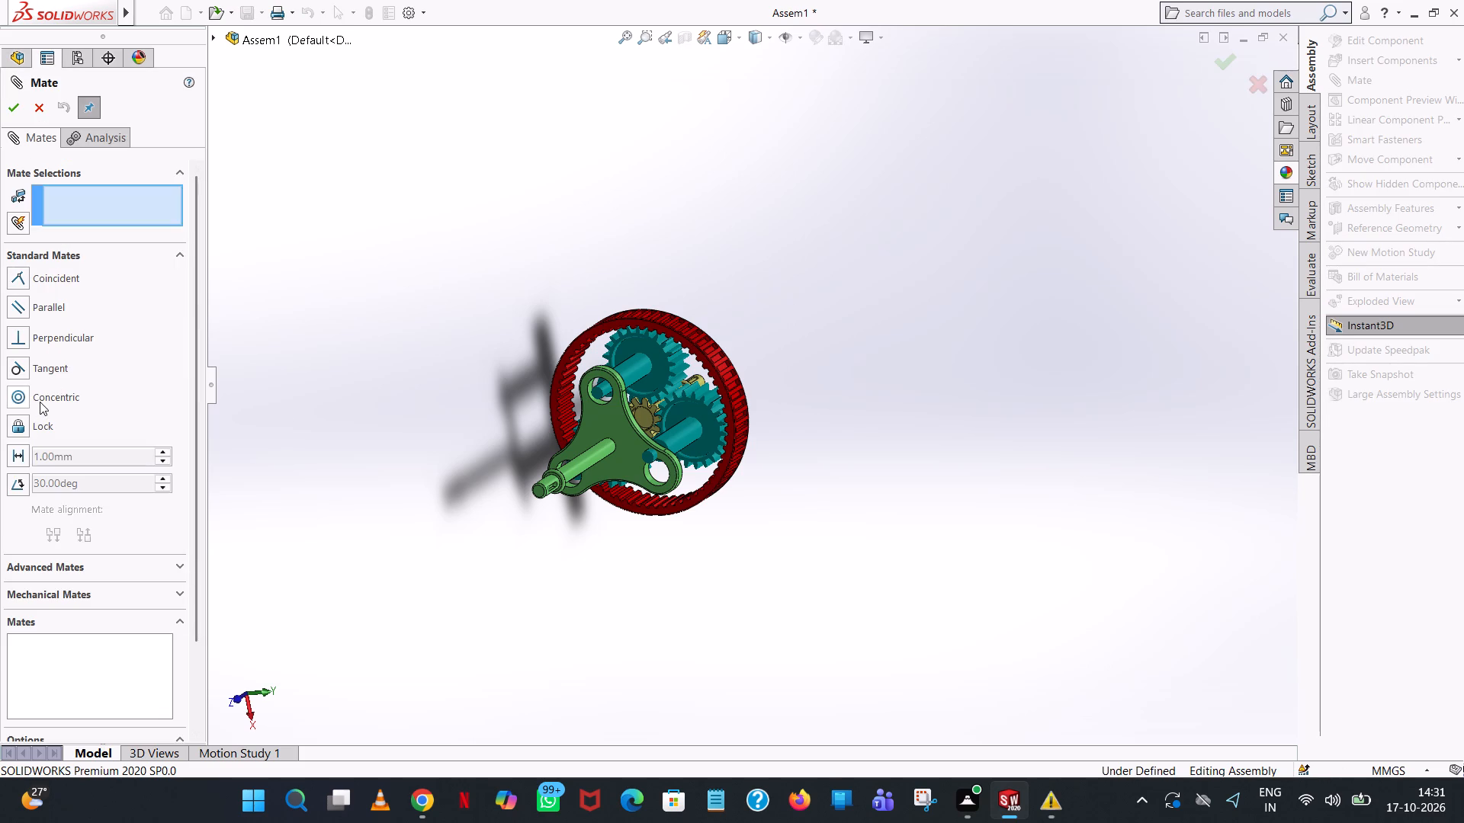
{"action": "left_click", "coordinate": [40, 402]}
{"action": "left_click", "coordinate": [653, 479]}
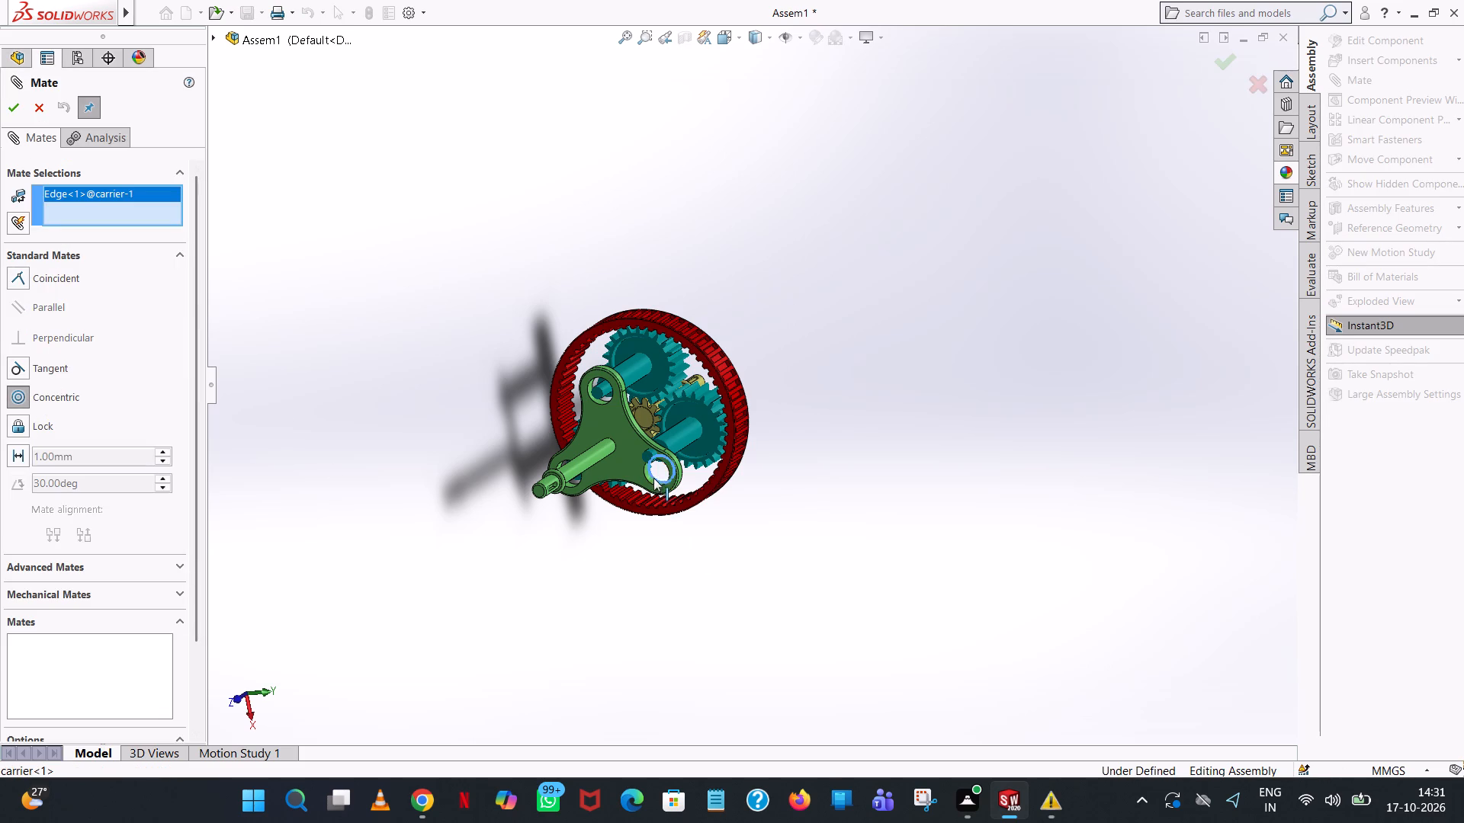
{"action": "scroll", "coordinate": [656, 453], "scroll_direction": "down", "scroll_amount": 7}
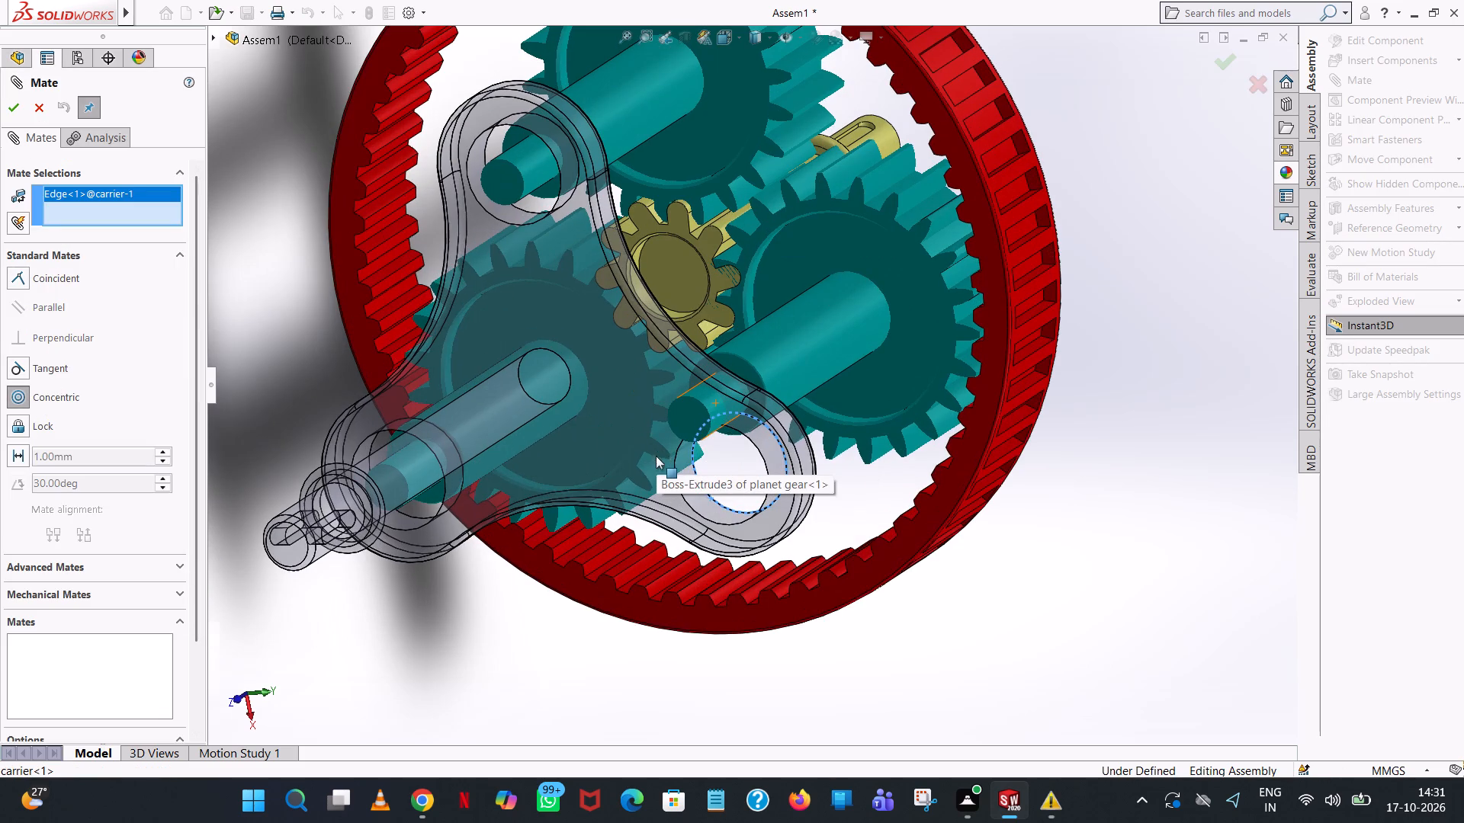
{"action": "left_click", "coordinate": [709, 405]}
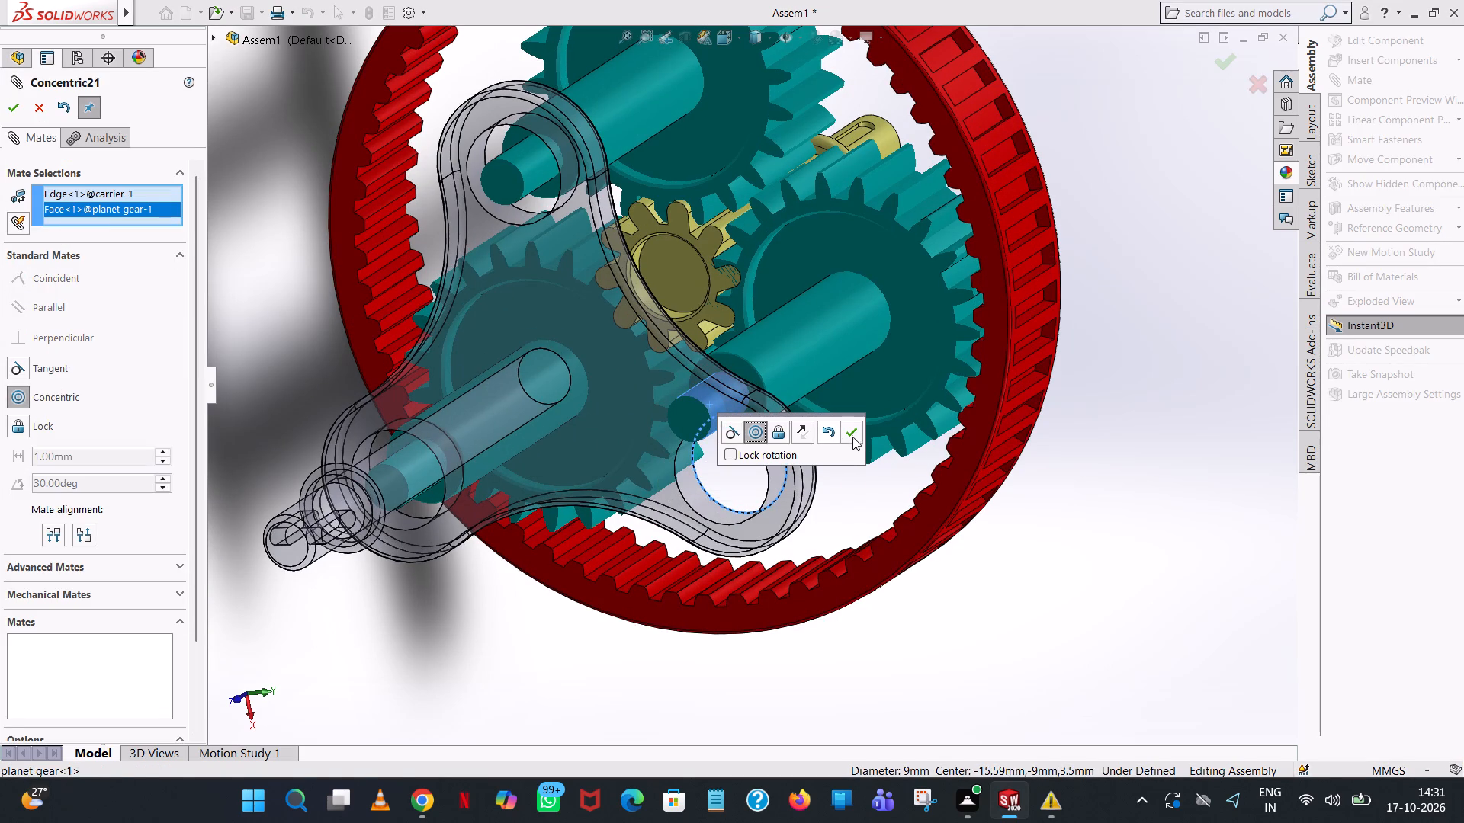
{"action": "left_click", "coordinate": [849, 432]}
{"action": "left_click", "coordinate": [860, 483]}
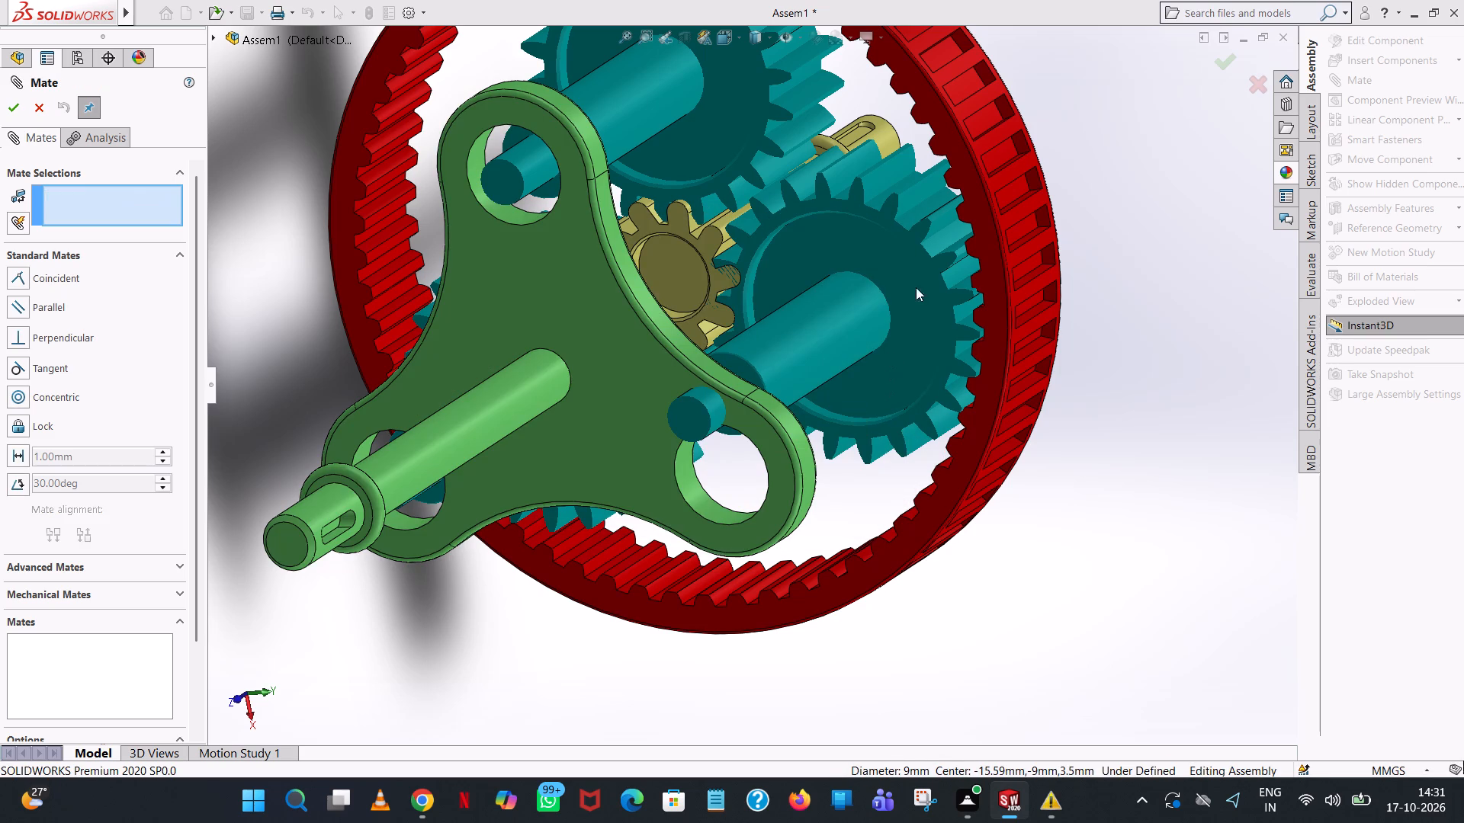
Shift the freed planet gear<1> inside the ring gear to bring its shaft end behind the carrier's third hole.
{"action": "left_click_drag", "start_coordinate": [912, 232], "coordinate": [919, 260]}
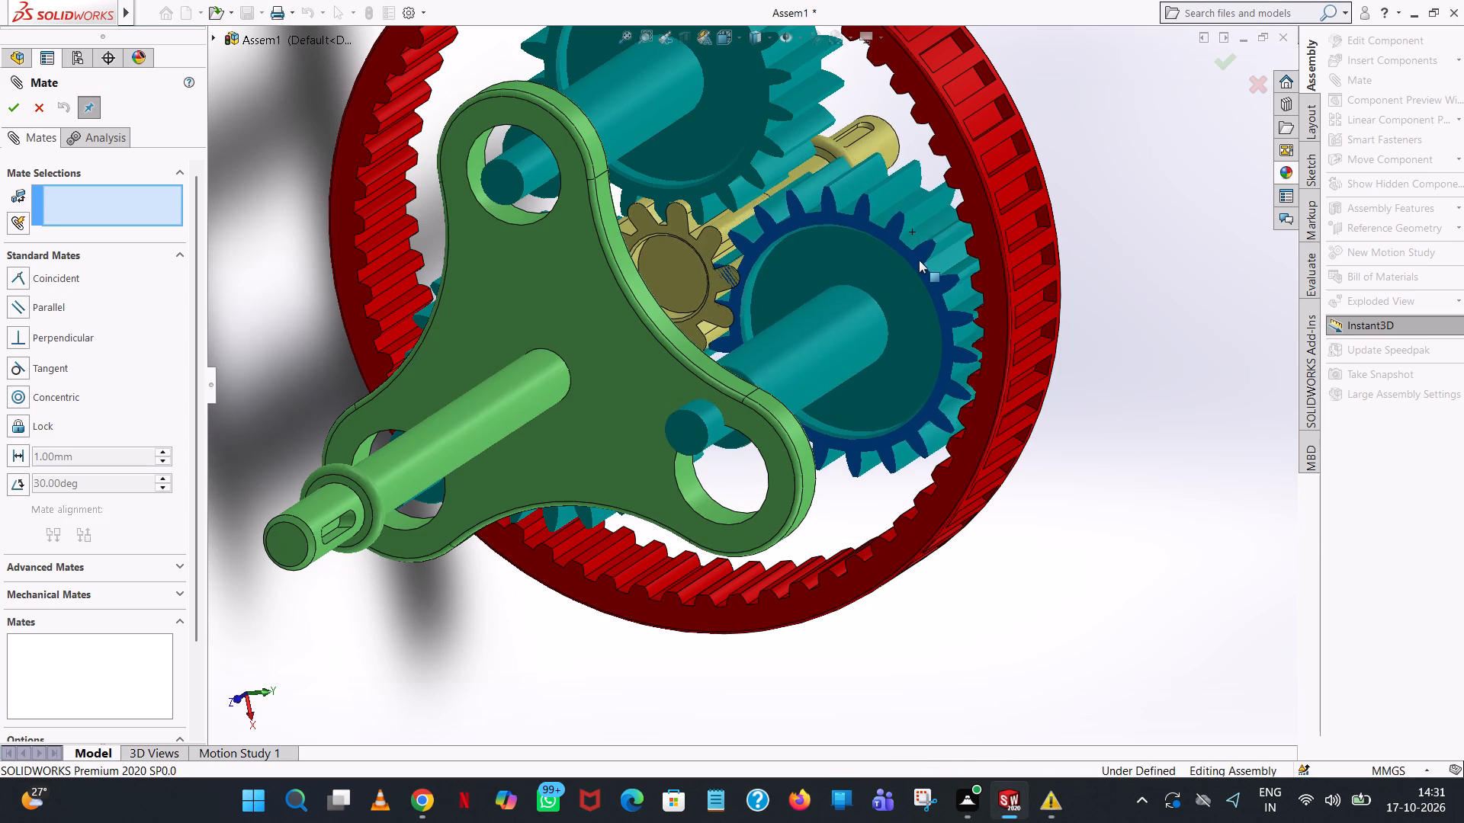
{"action": "left_click_drag", "start_coordinate": [919, 260], "coordinate": [956, 341]}
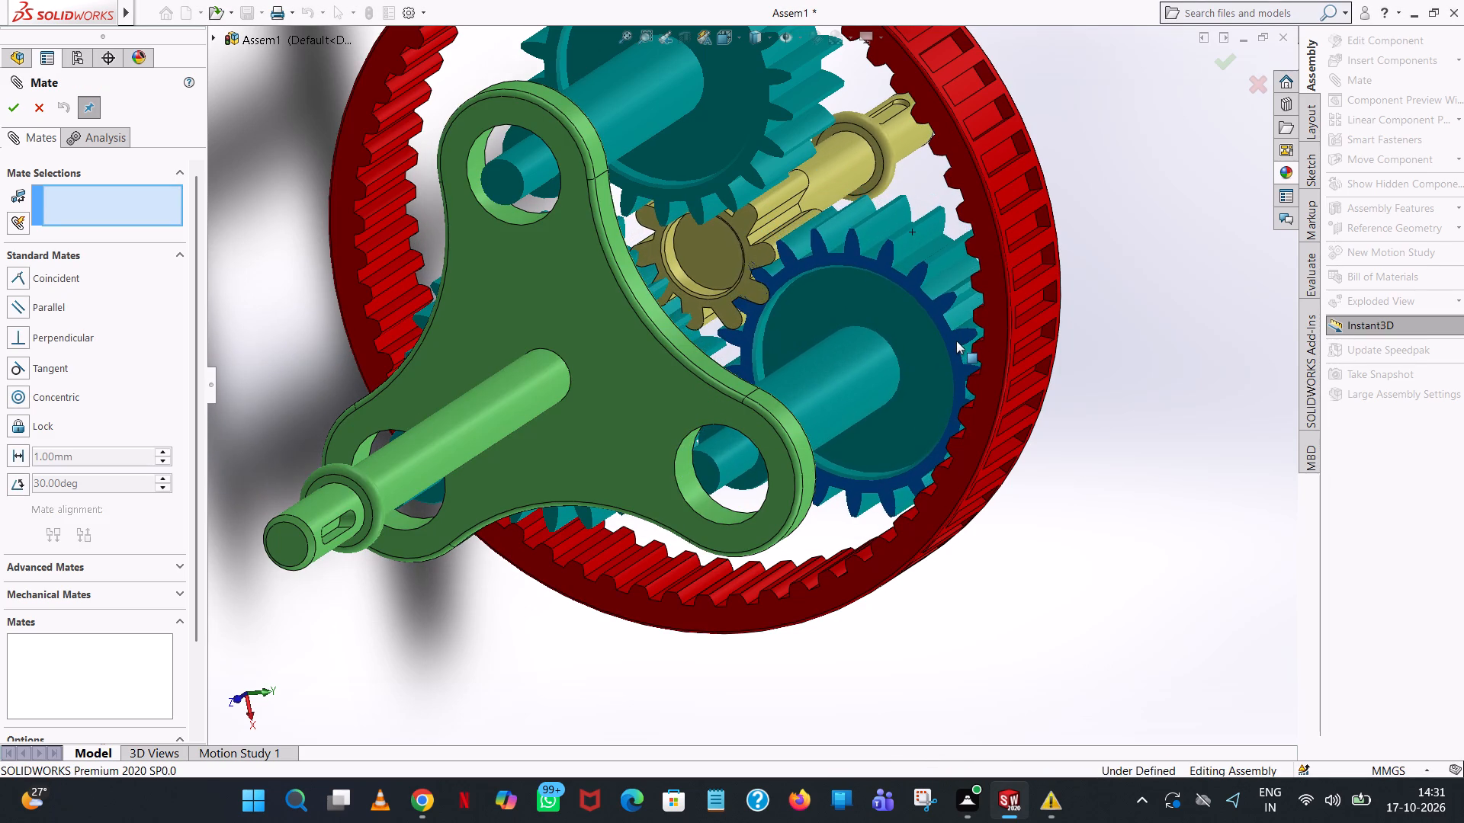
{"action": "left_click_drag", "start_coordinate": [956, 341], "coordinate": [966, 324]}
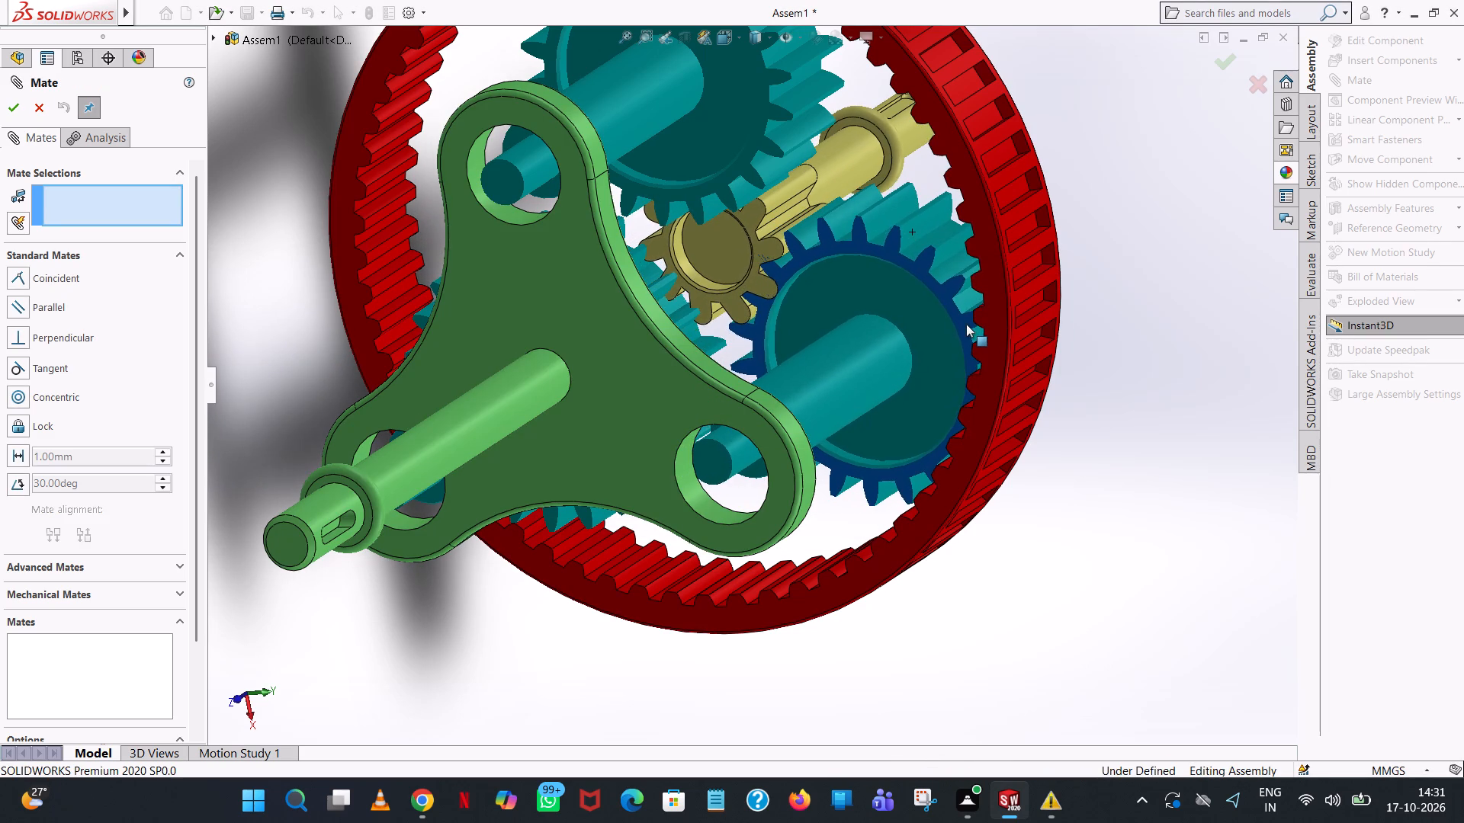
{"action": "middle_click_drag", "start_coordinate": [1094, 425], "coordinate": [1120, 377]}
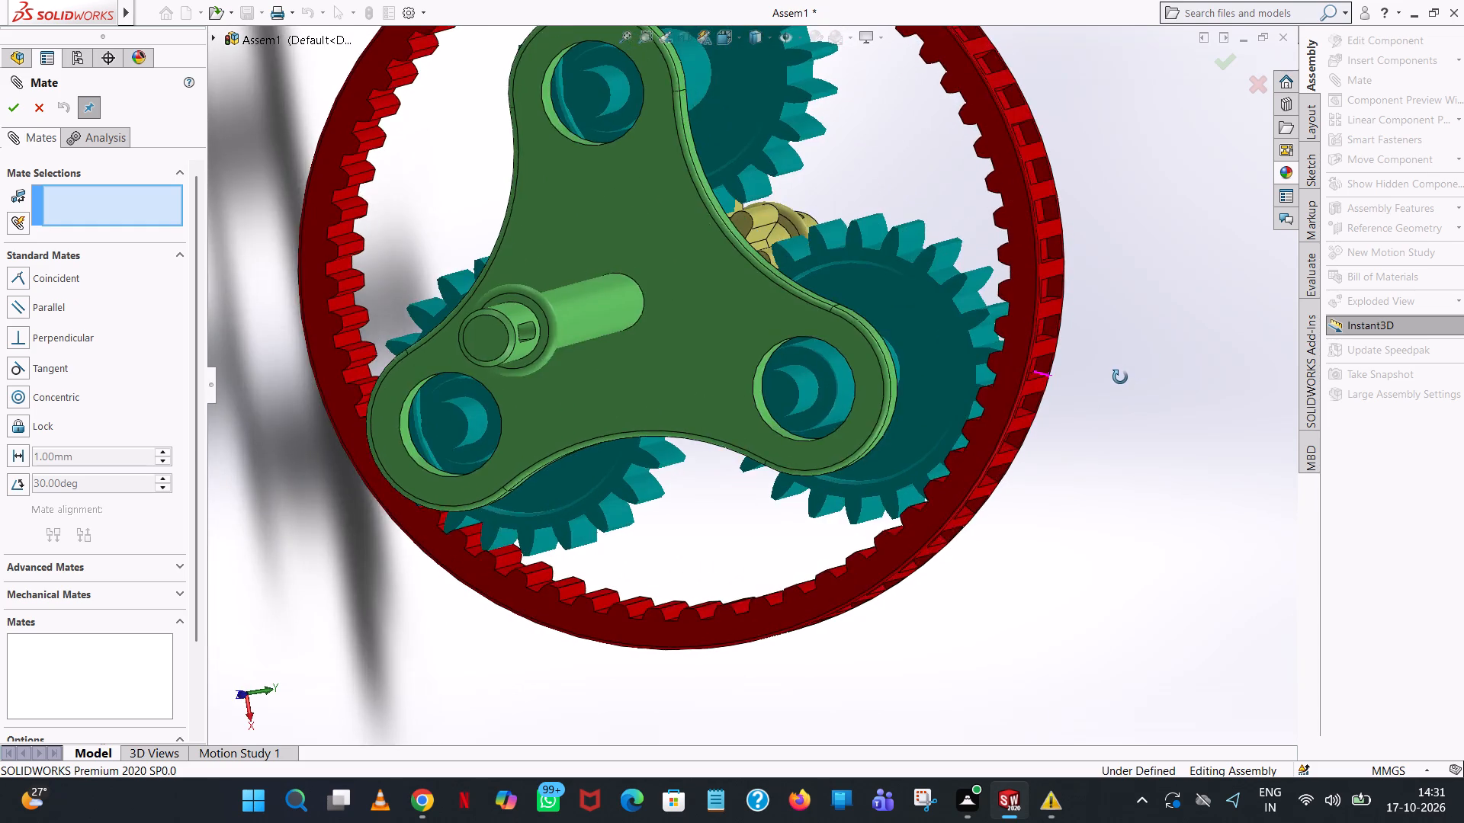
{"action": "middle_click_drag", "start_coordinate": [1120, 377], "coordinate": [1141, 373]}
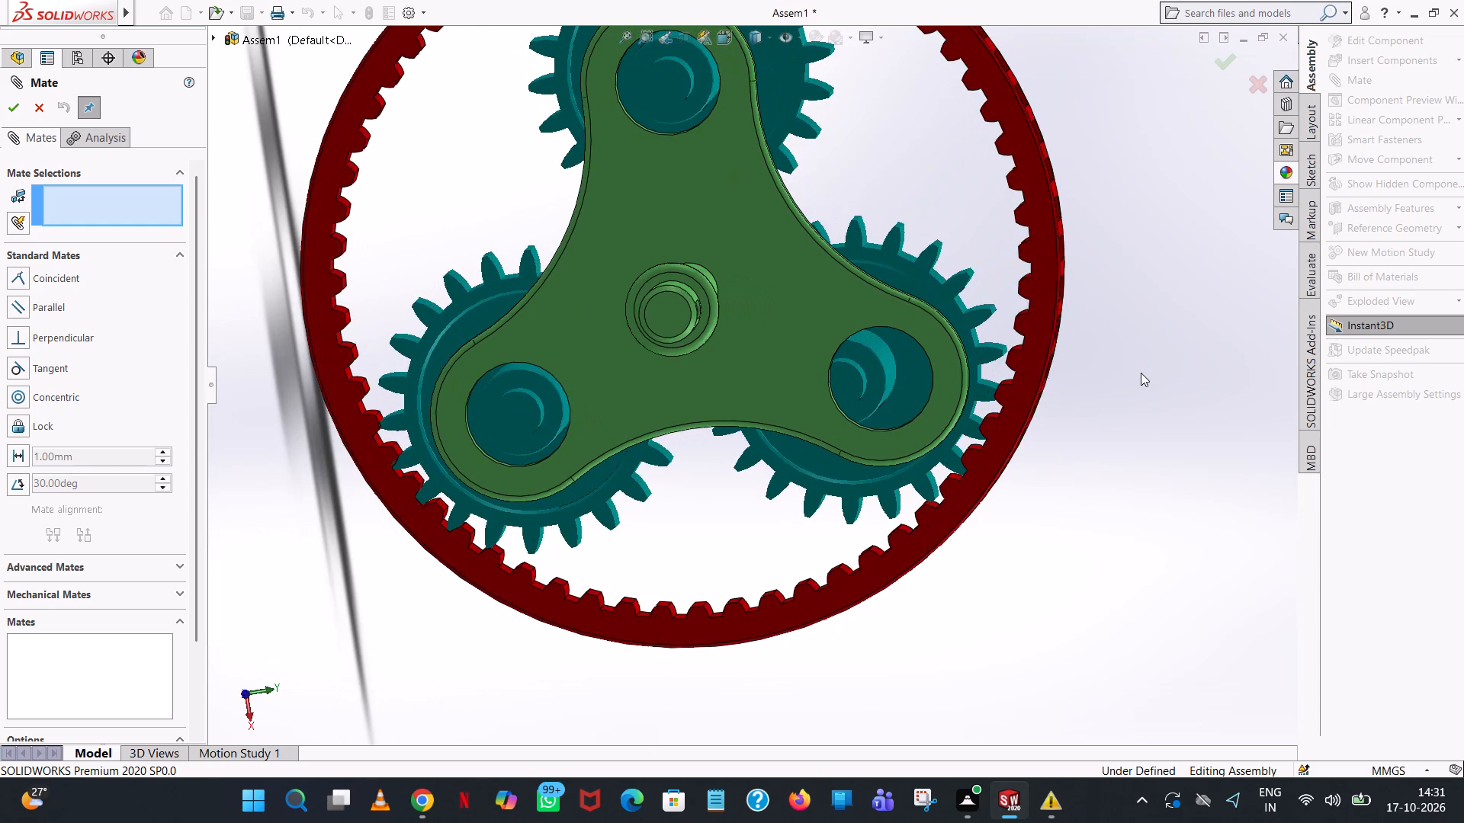
Check whether planet gear<2> can still move, and inspect its tooth meshing with the ring gear and the overall gear arrangement.
{"action": "scroll", "coordinate": [1141, 375], "scroll_direction": "up", "scroll_amount": 3}
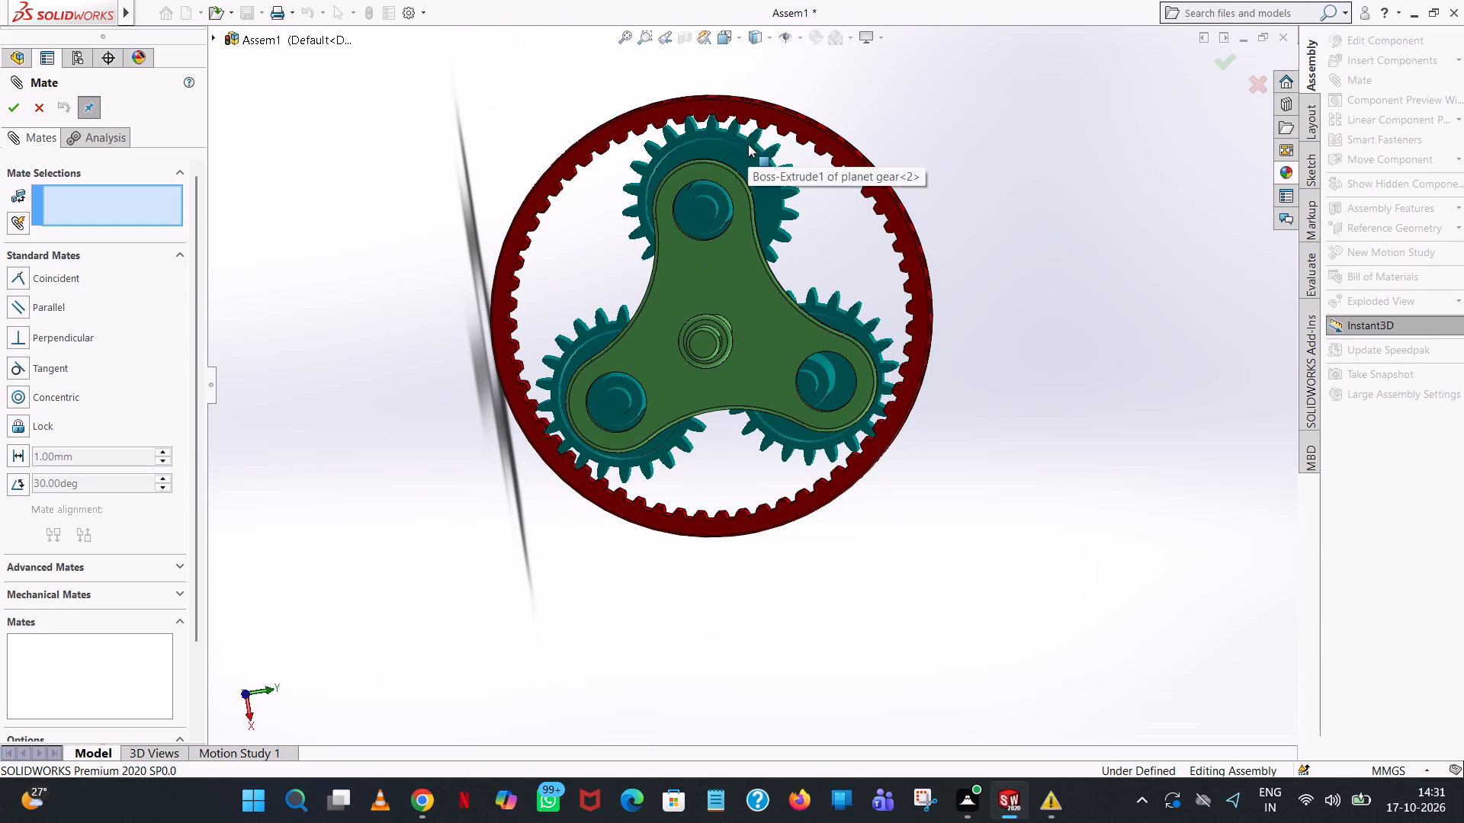
{"action": "left_click_drag", "start_coordinate": [748, 144], "coordinate": [747, 133]}
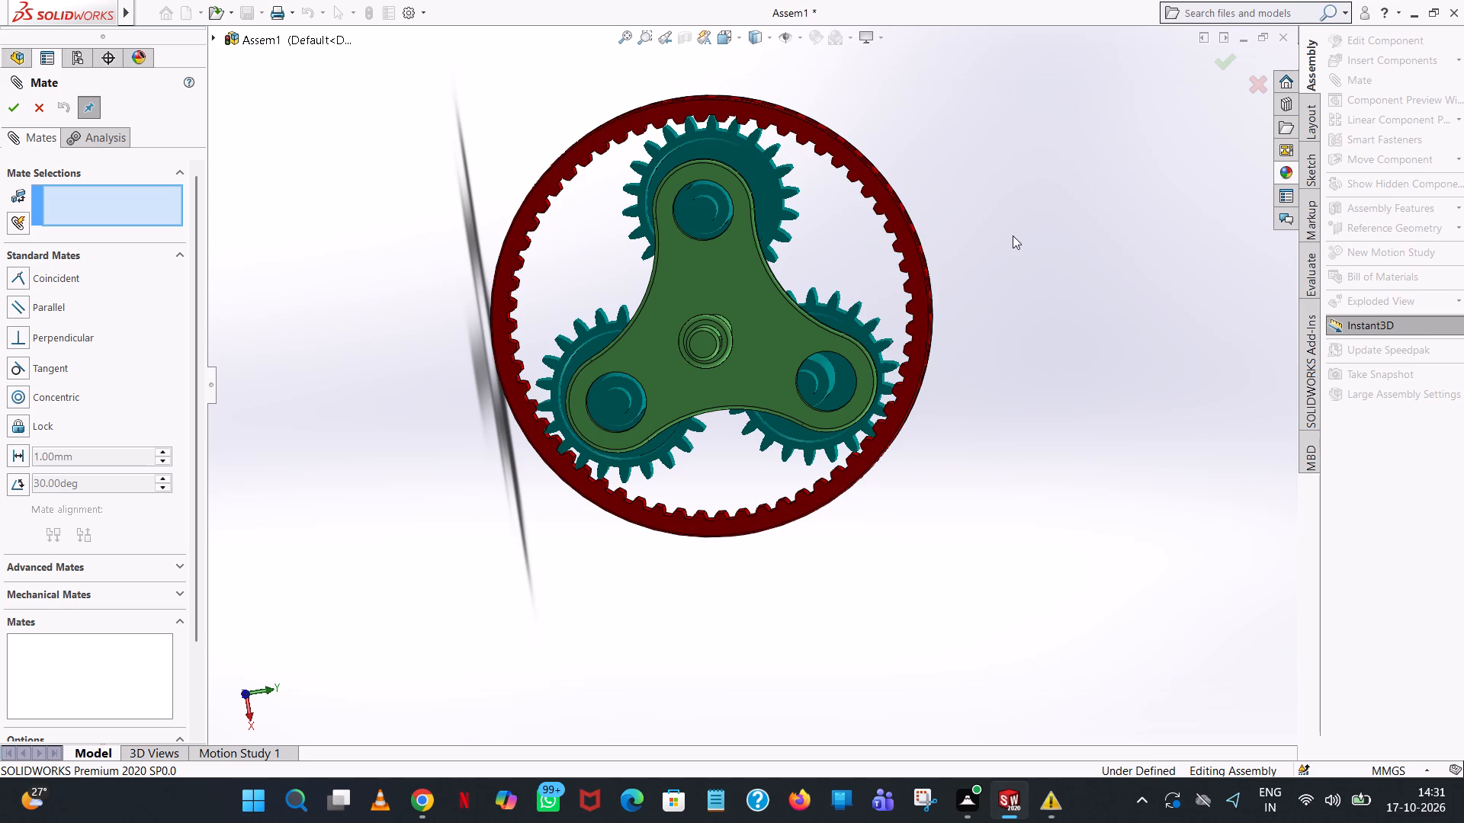
{"action": "middle_click_drag", "start_coordinate": [1013, 231], "coordinate": [1016, 212]}
{"action": "scroll", "coordinate": [797, 169], "scroll_direction": "down", "scroll_amount": 4}
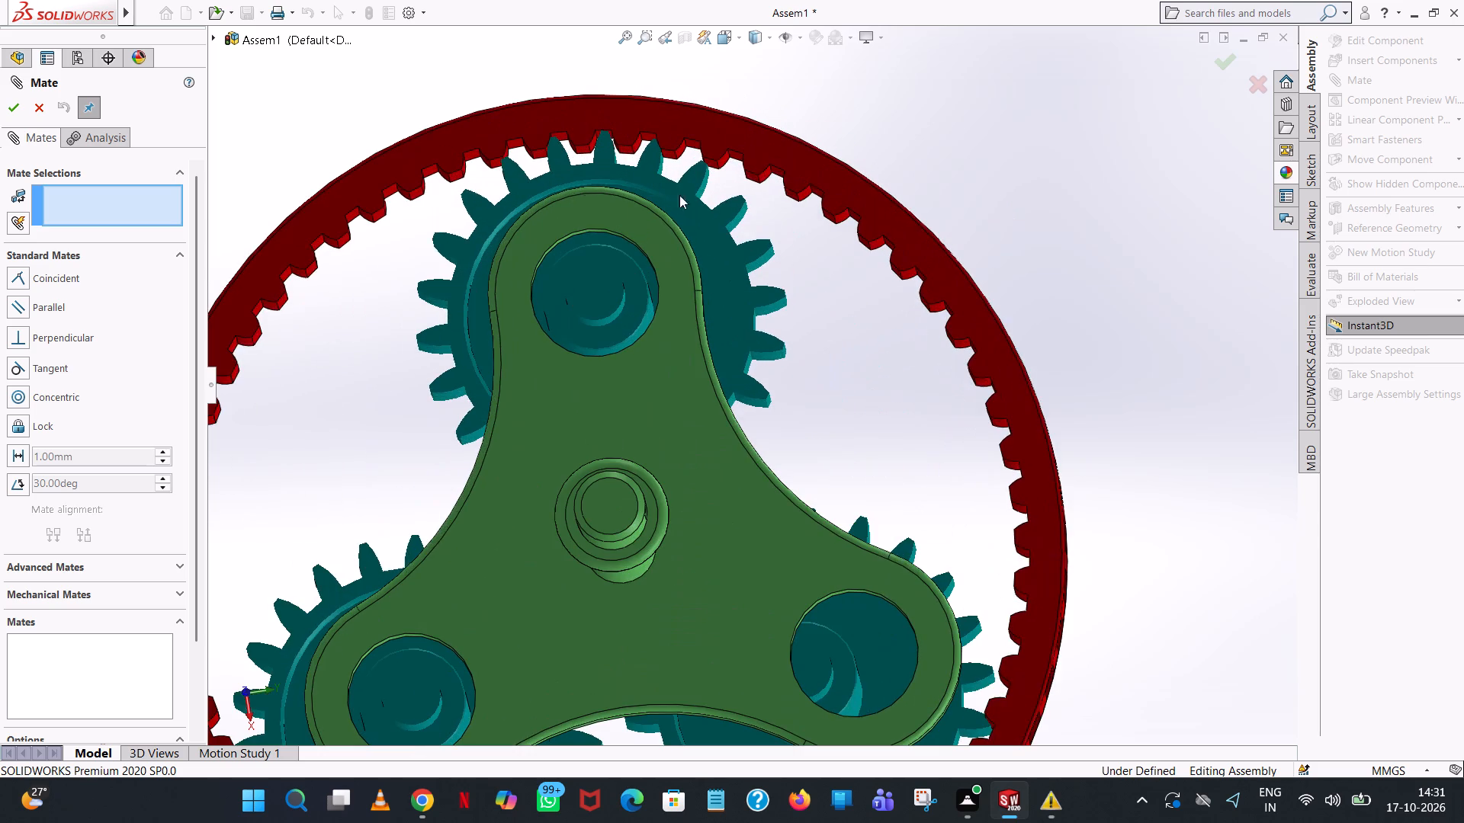
{"action": "scroll", "coordinate": [610, 133], "scroll_direction": "down", "scroll_amount": 5}
{"action": "scroll", "coordinate": [639, 241], "scroll_direction": "down", "scroll_amount": 4}
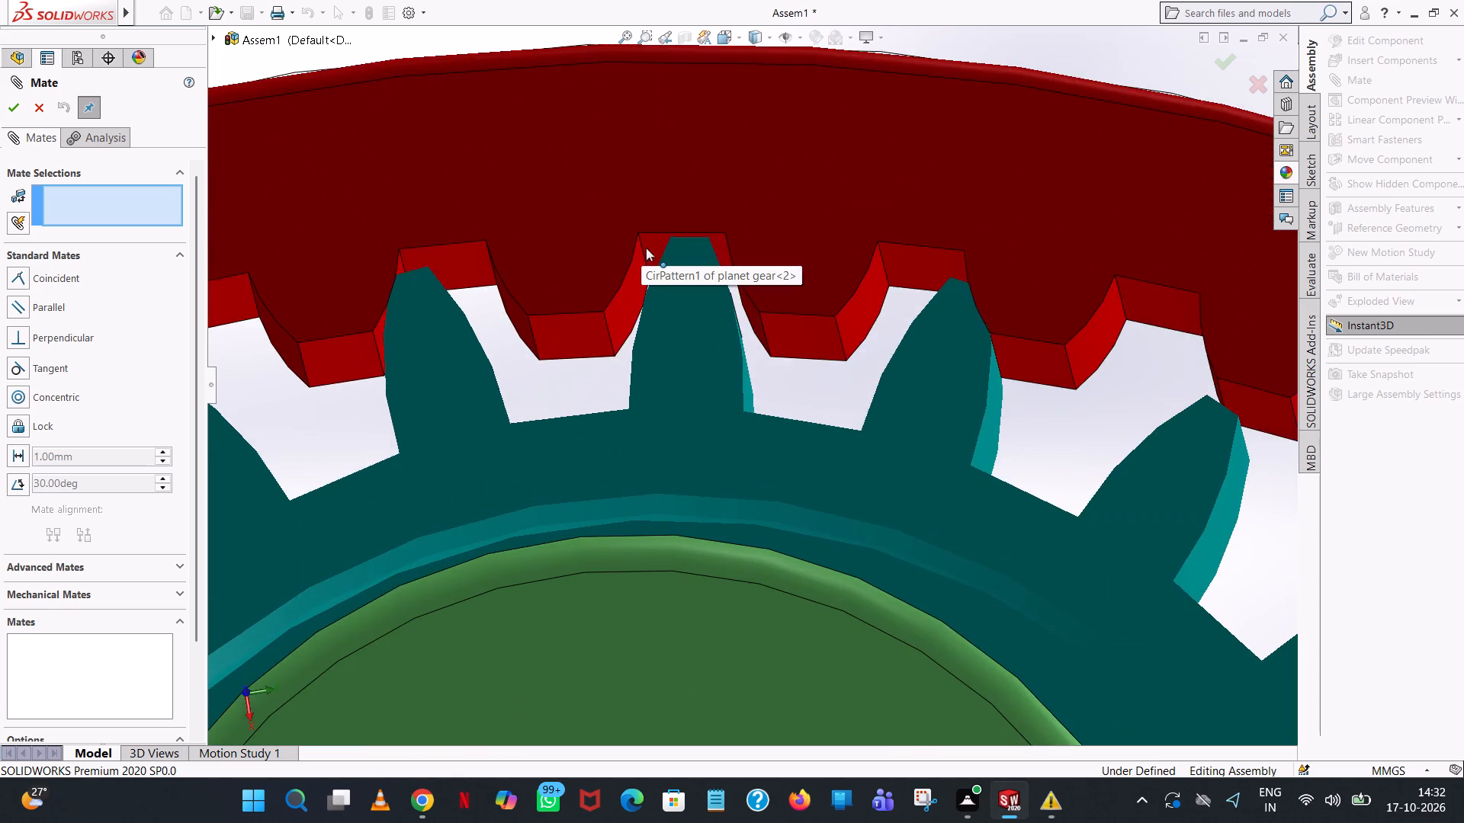
{"action": "scroll", "coordinate": [646, 248], "scroll_direction": "up", "scroll_amount": 7}
{"action": "scroll", "coordinate": [754, 347], "scroll_direction": "up", "scroll_amount": 7}
{"action": "scroll", "coordinate": [936, 562], "scroll_direction": "up", "scroll_amount": 1}
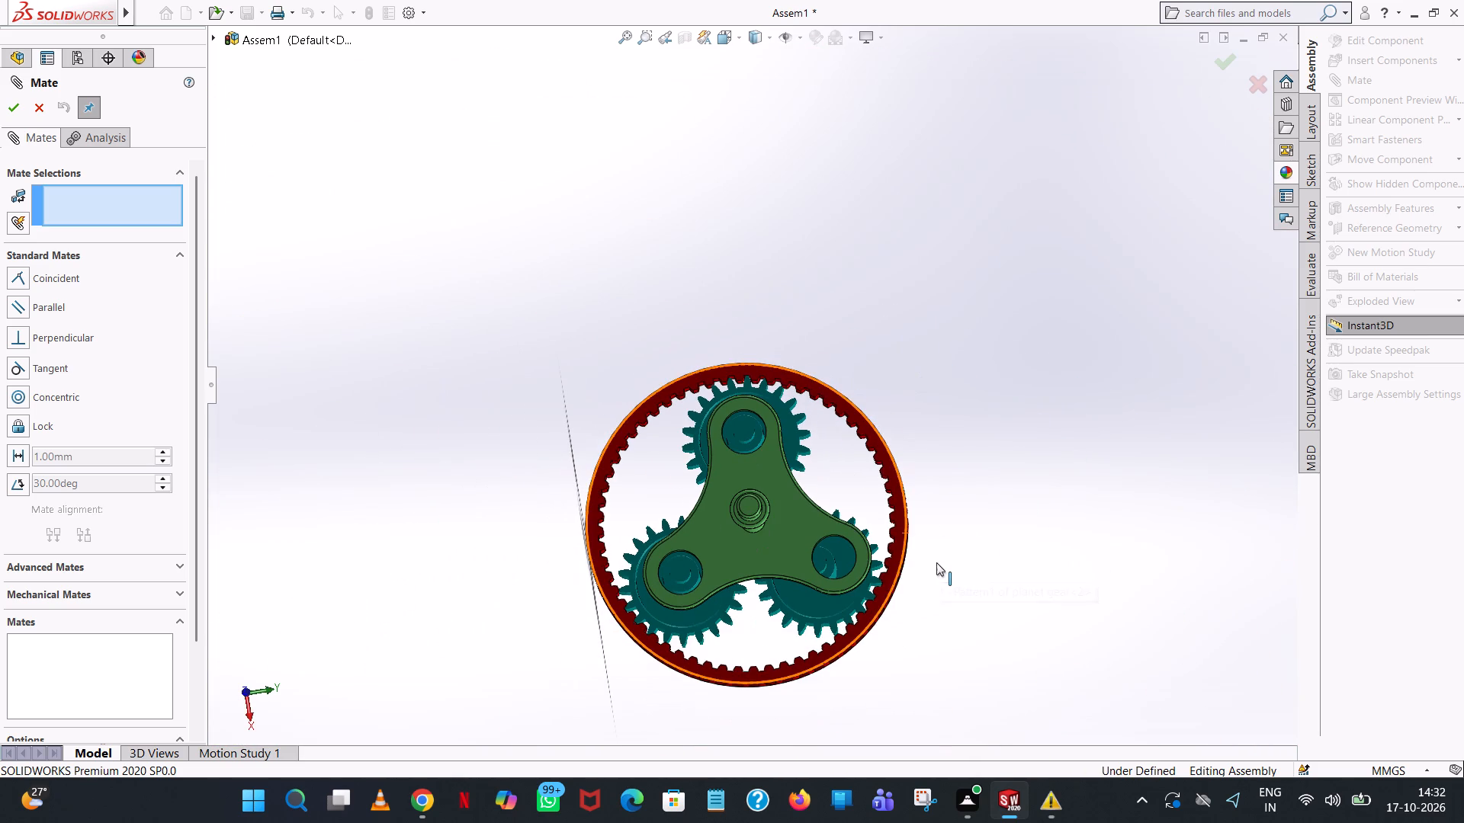
{"action": "scroll", "coordinate": [958, 594], "scroll_direction": "up", "scroll_amount": 1}
{"action": "middle_click_drag", "start_coordinate": [957, 596], "coordinate": [814, 611]}
{"action": "middle_click_drag", "start_coordinate": [914, 642], "coordinate": [667, 663]}
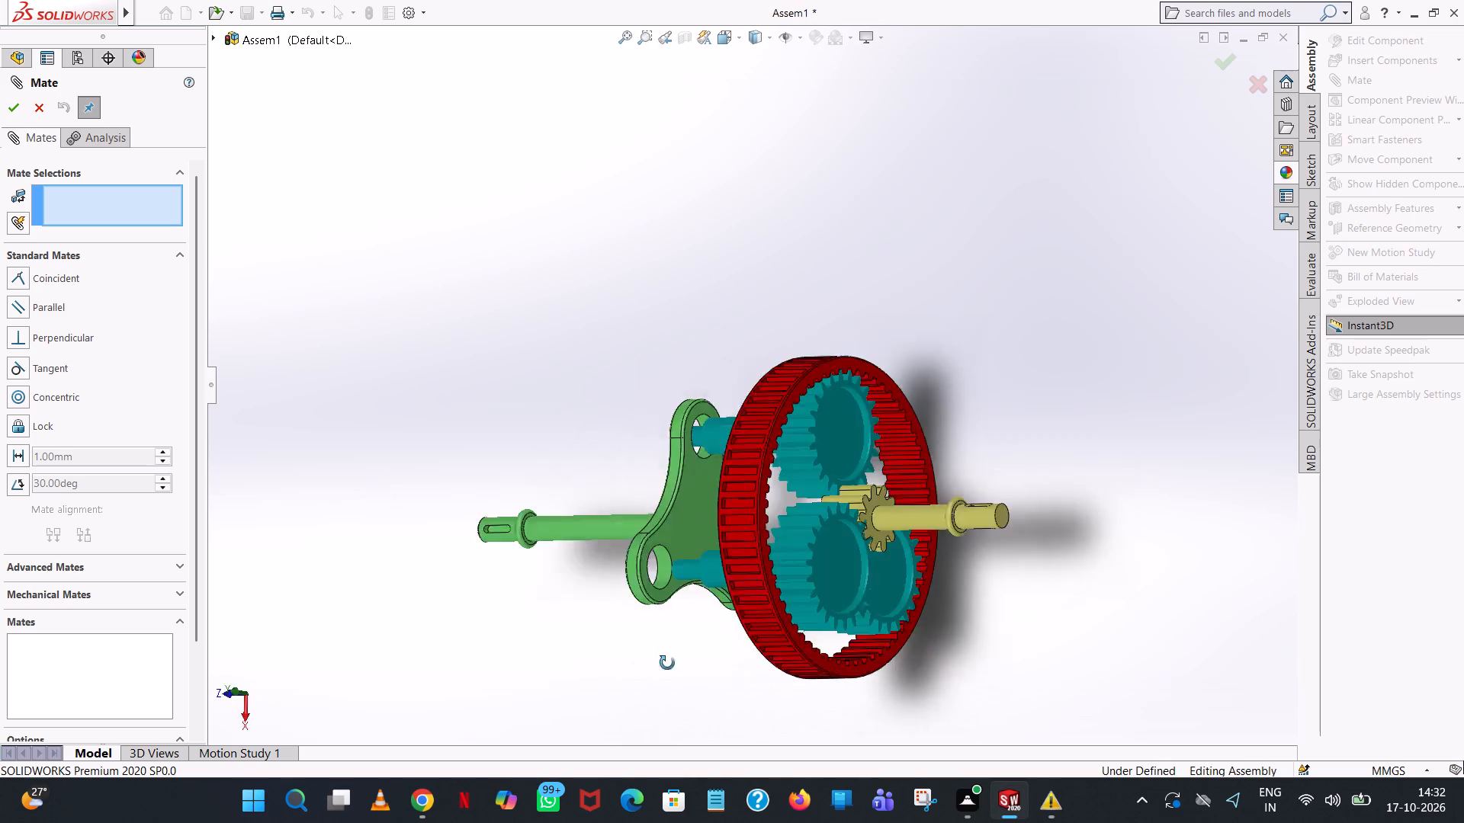
Slide planet gear<1> along its axis back into the ring gear, roughly level with the other two planet gears.
{"action": "middle_click_drag", "start_coordinate": [667, 663], "coordinate": [612, 736]}
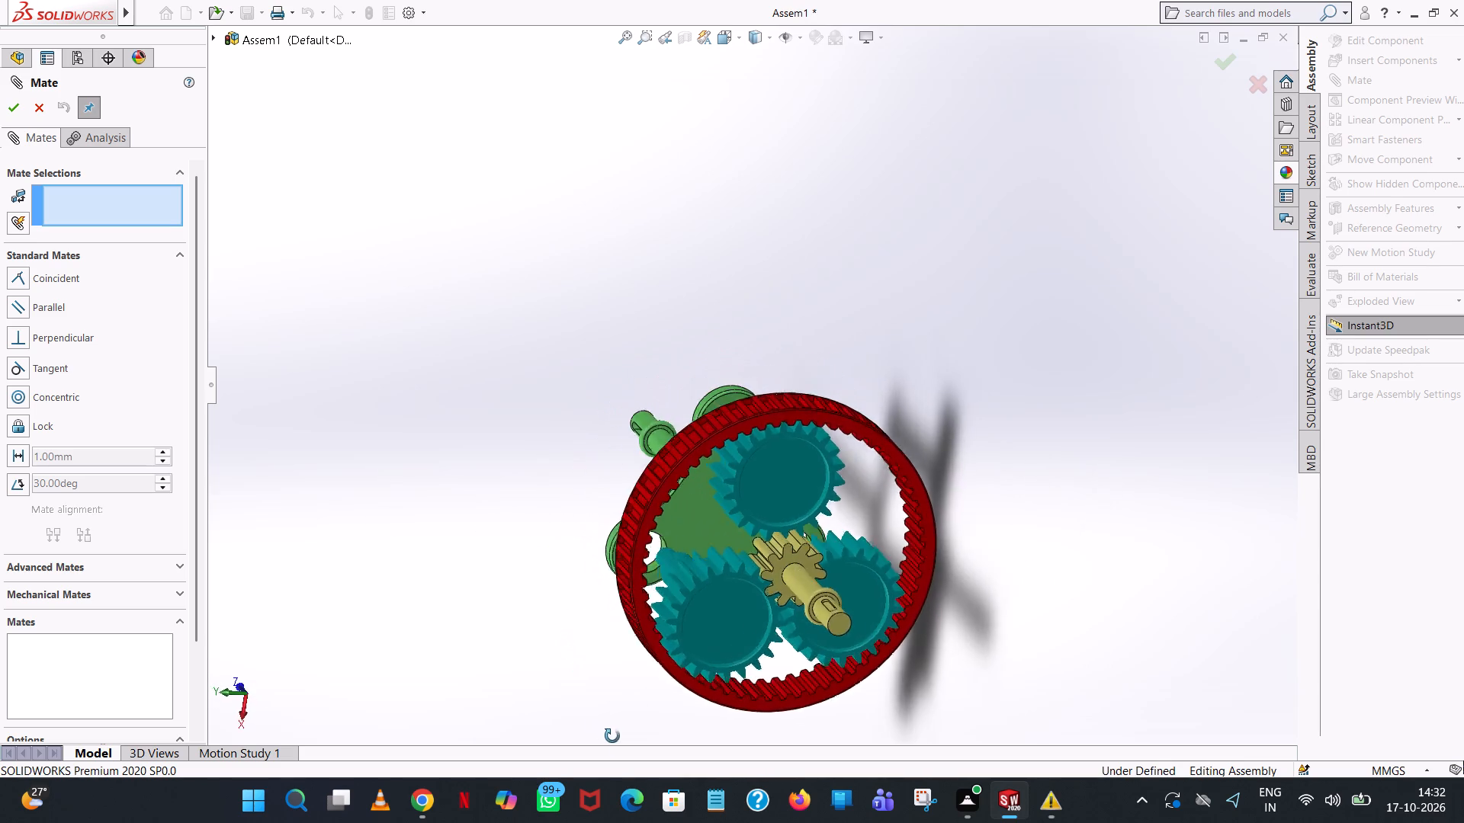
{"action": "middle_click_drag", "start_coordinate": [612, 736], "coordinate": [724, 630]}
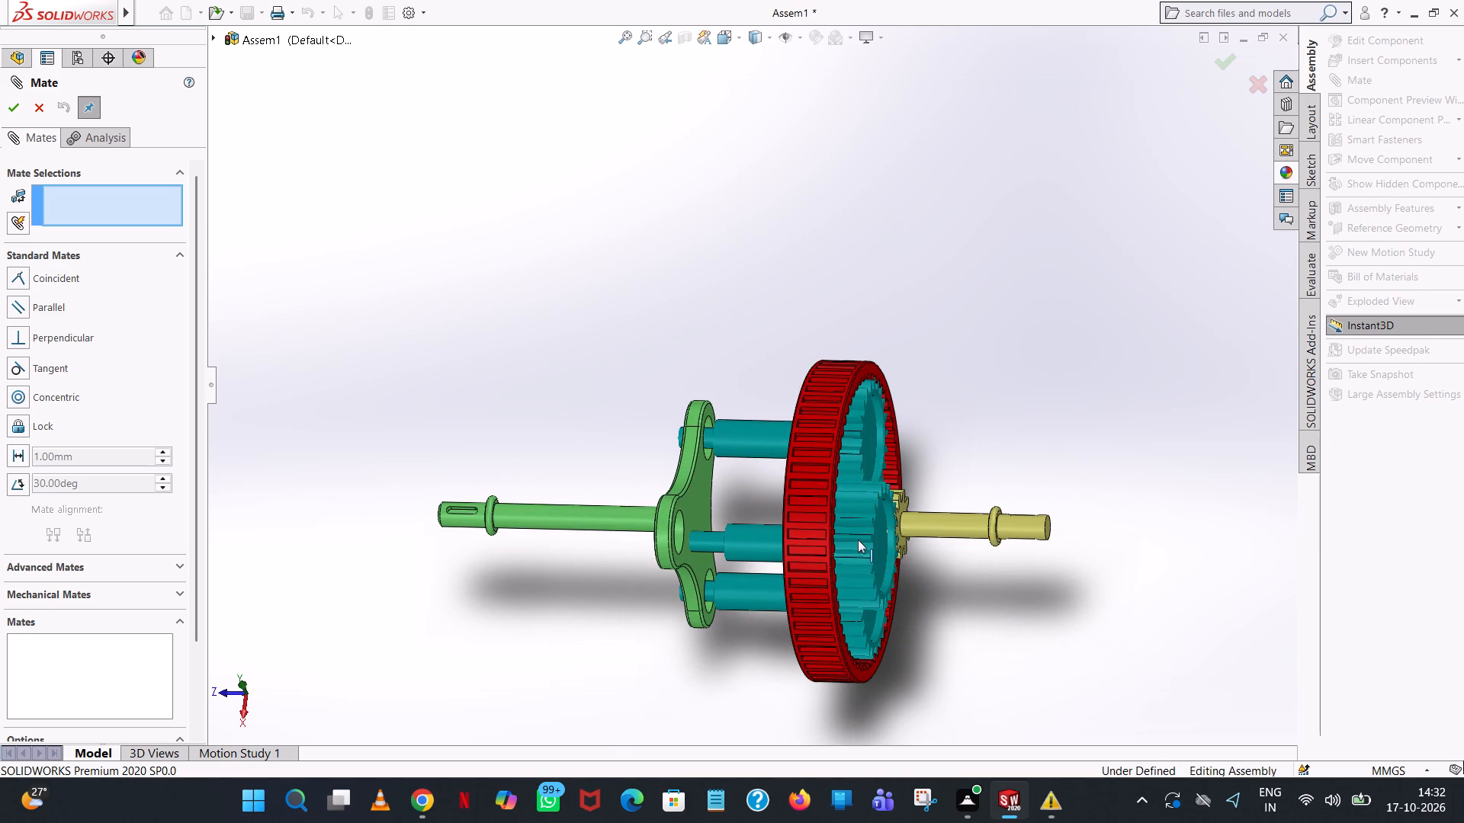
{"action": "left_click_drag", "start_coordinate": [858, 540], "coordinate": [818, 533]}
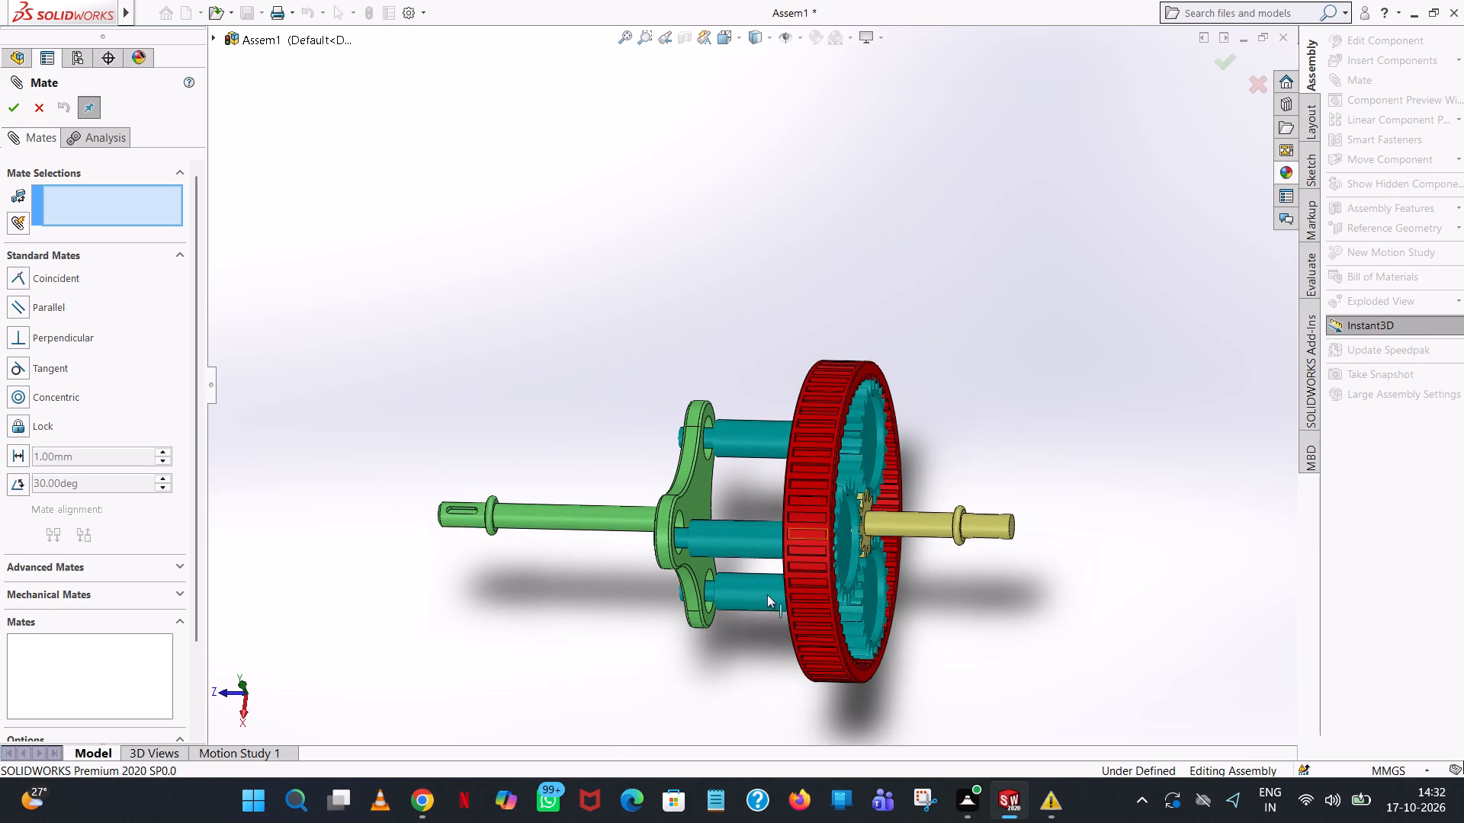
Pull the carrier along its axis away from the planet gears' shaft ends and leave the Mate command.
{"action": "middle_click_drag", "start_coordinate": [711, 675], "coordinate": [897, 676]}
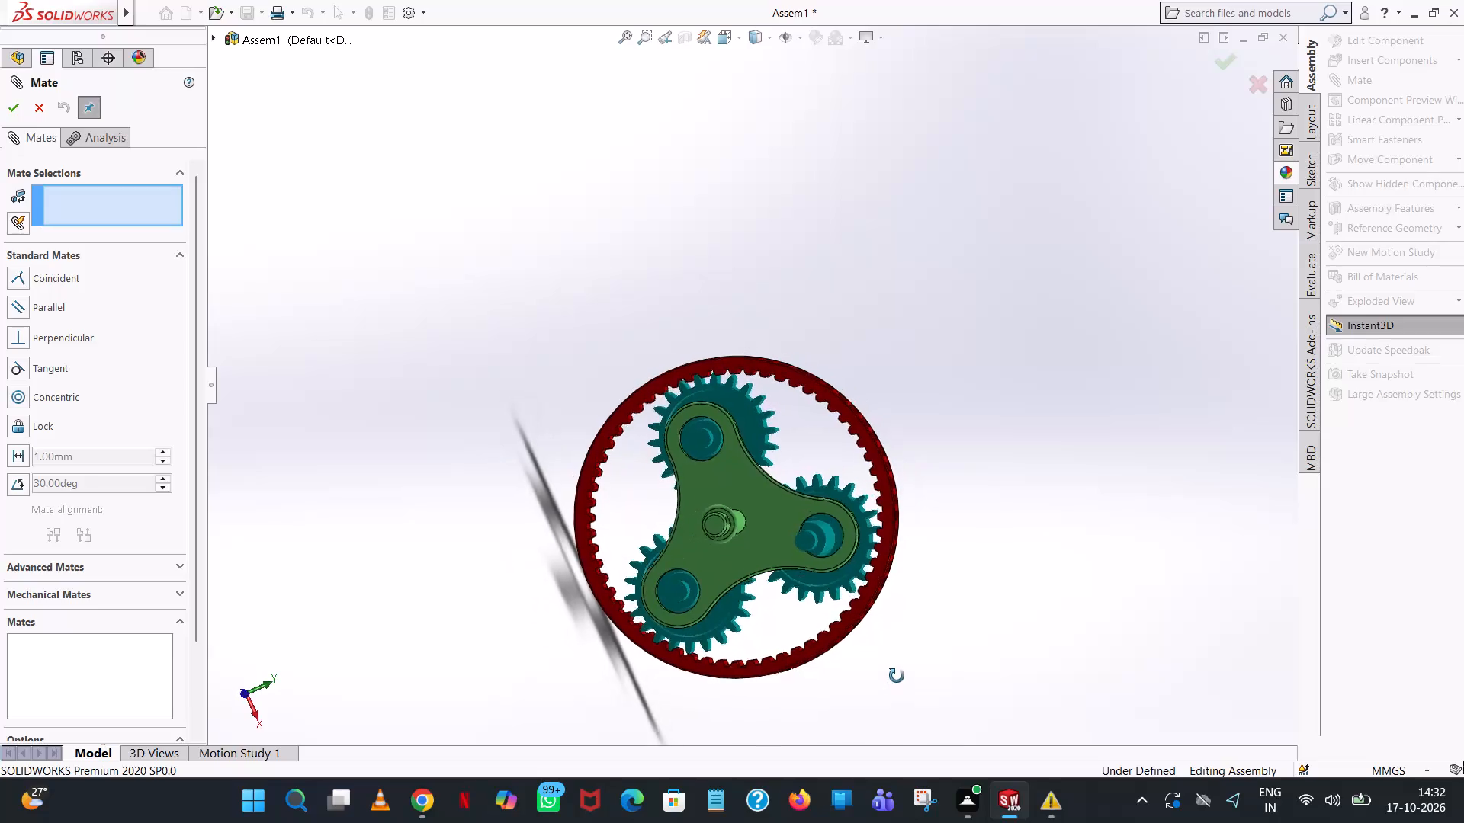
{"action": "middle_click_drag", "start_coordinate": [897, 676], "coordinate": [839, 689]}
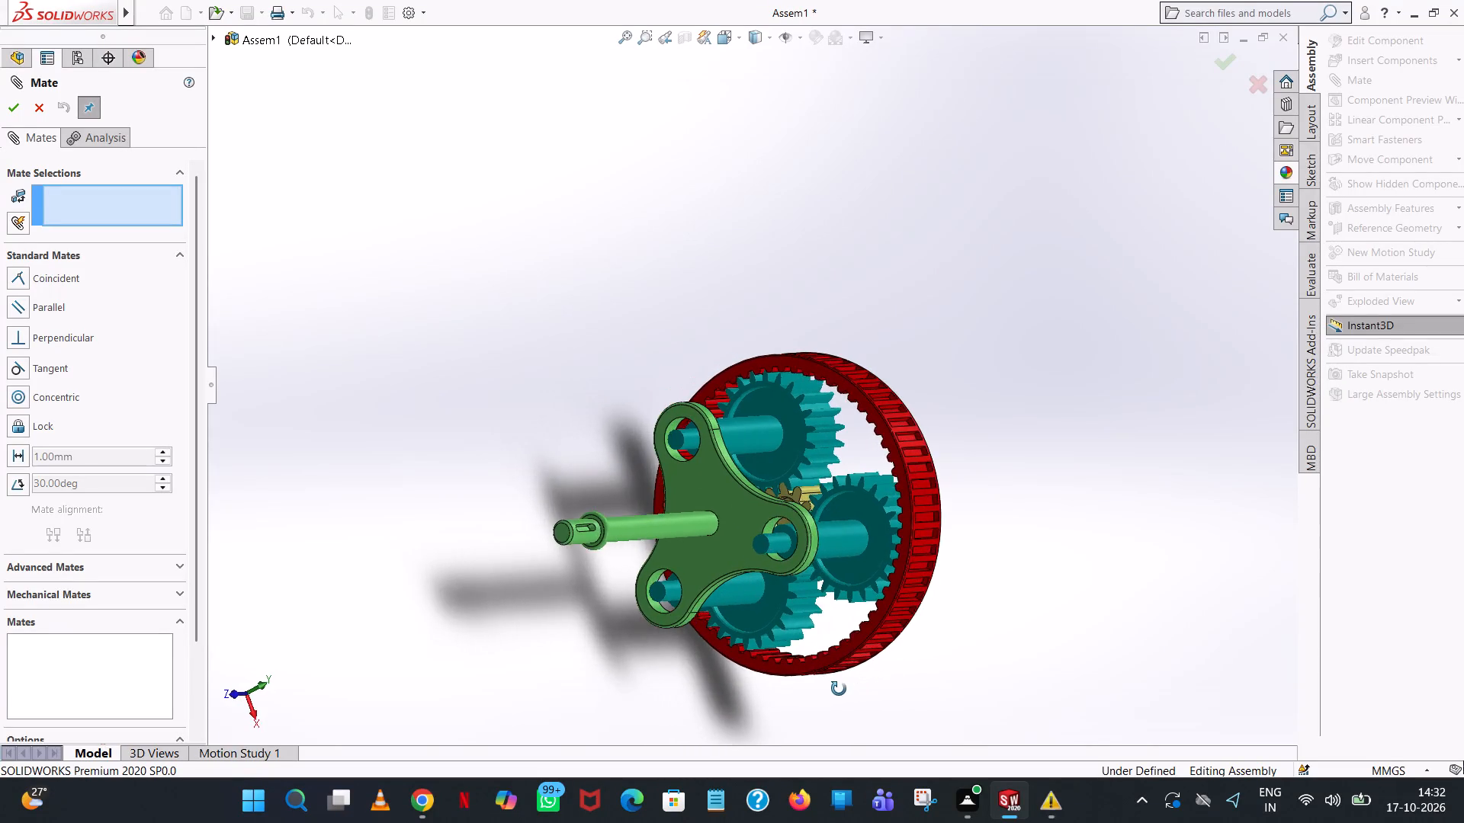
{"action": "scroll", "coordinate": [840, 689], "scroll_direction": "up", "scroll_amount": 1}
{"action": "middle_click_drag", "start_coordinate": [839, 689], "coordinate": [901, 683]}
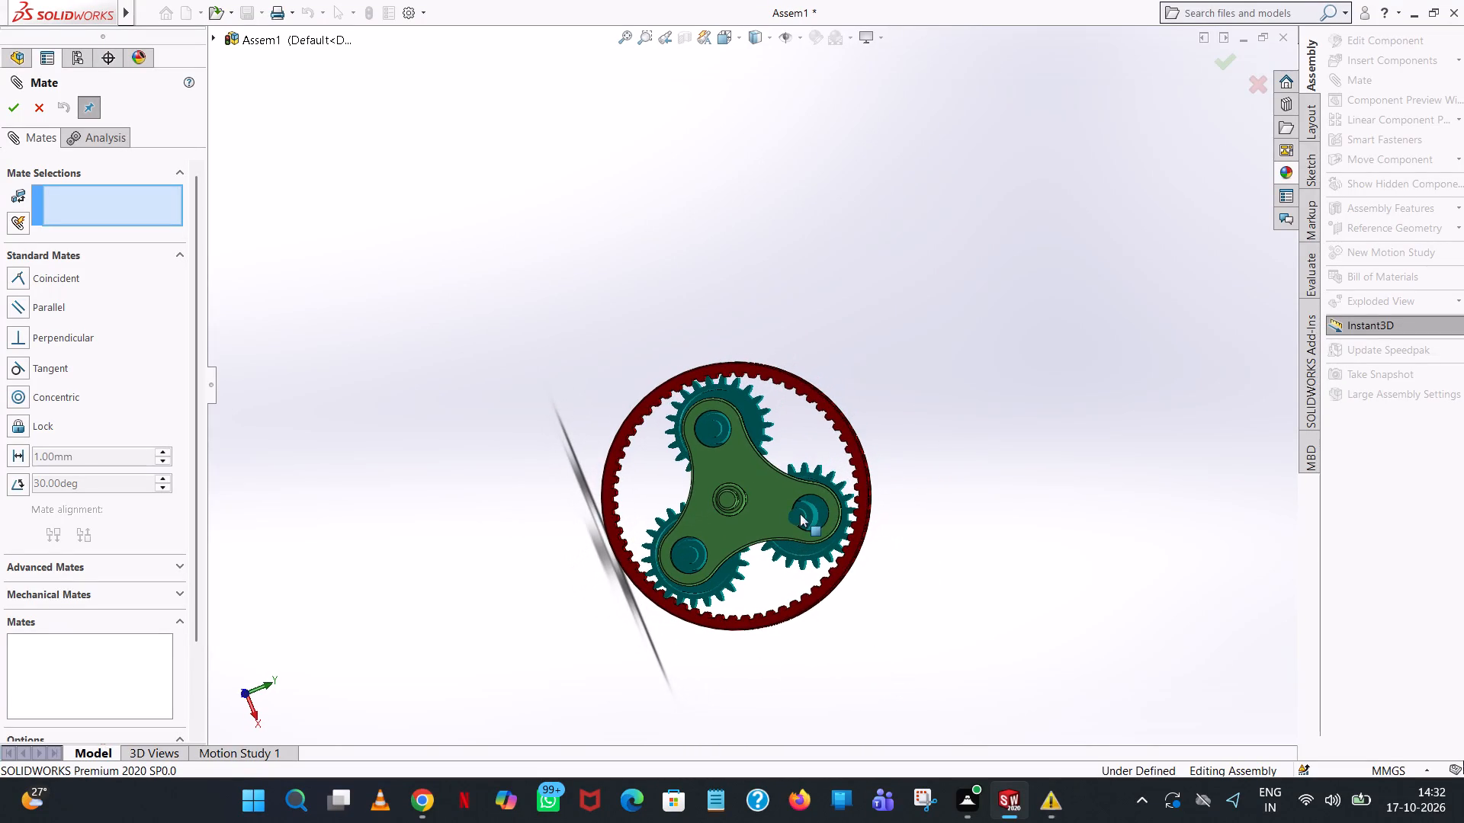
{"action": "left_click_drag", "start_coordinate": [750, 524], "coordinate": [743, 536]}
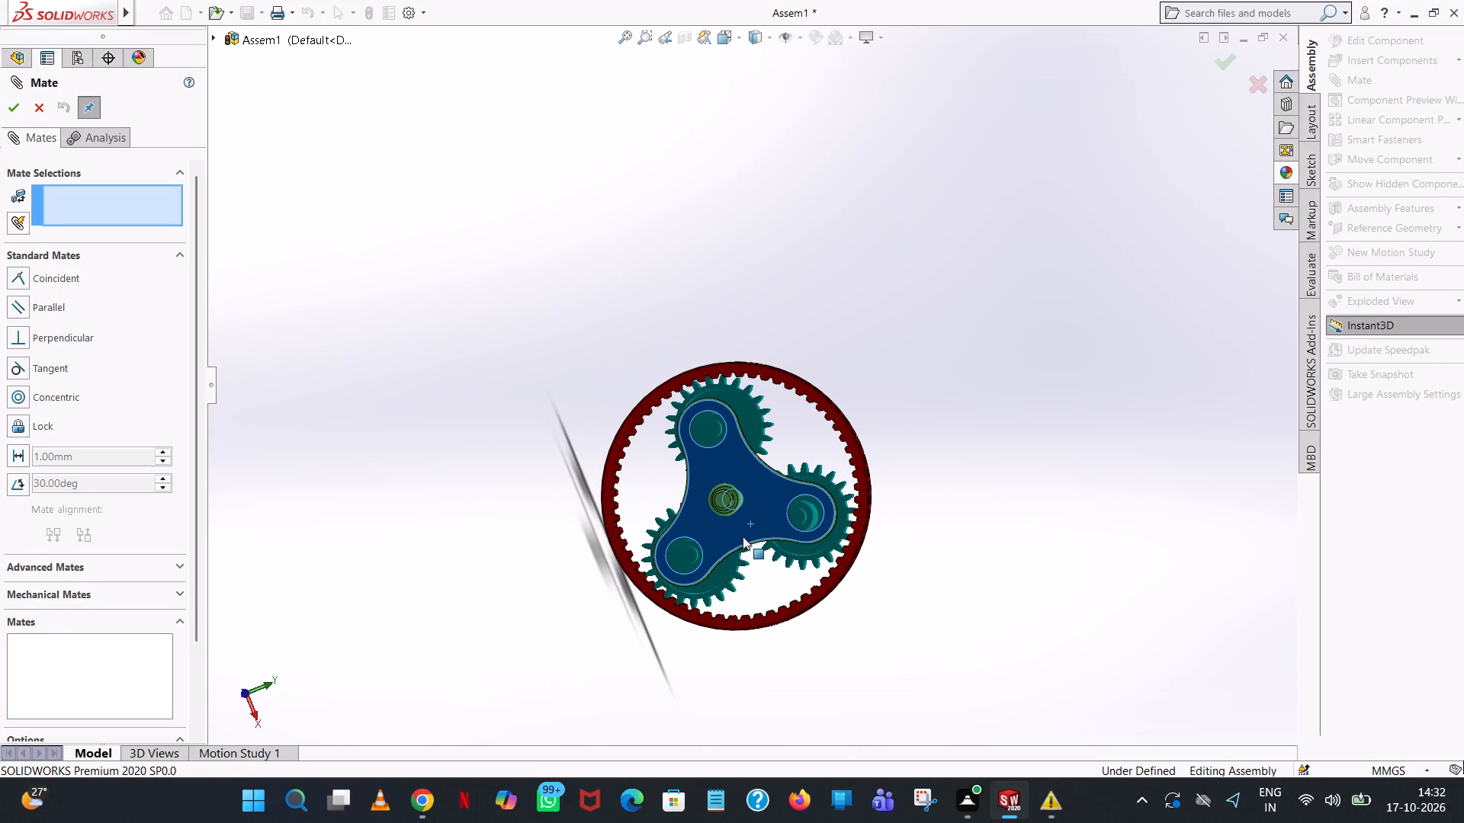
{"action": "left_click_drag", "start_coordinate": [743, 536], "coordinate": [741, 542]}
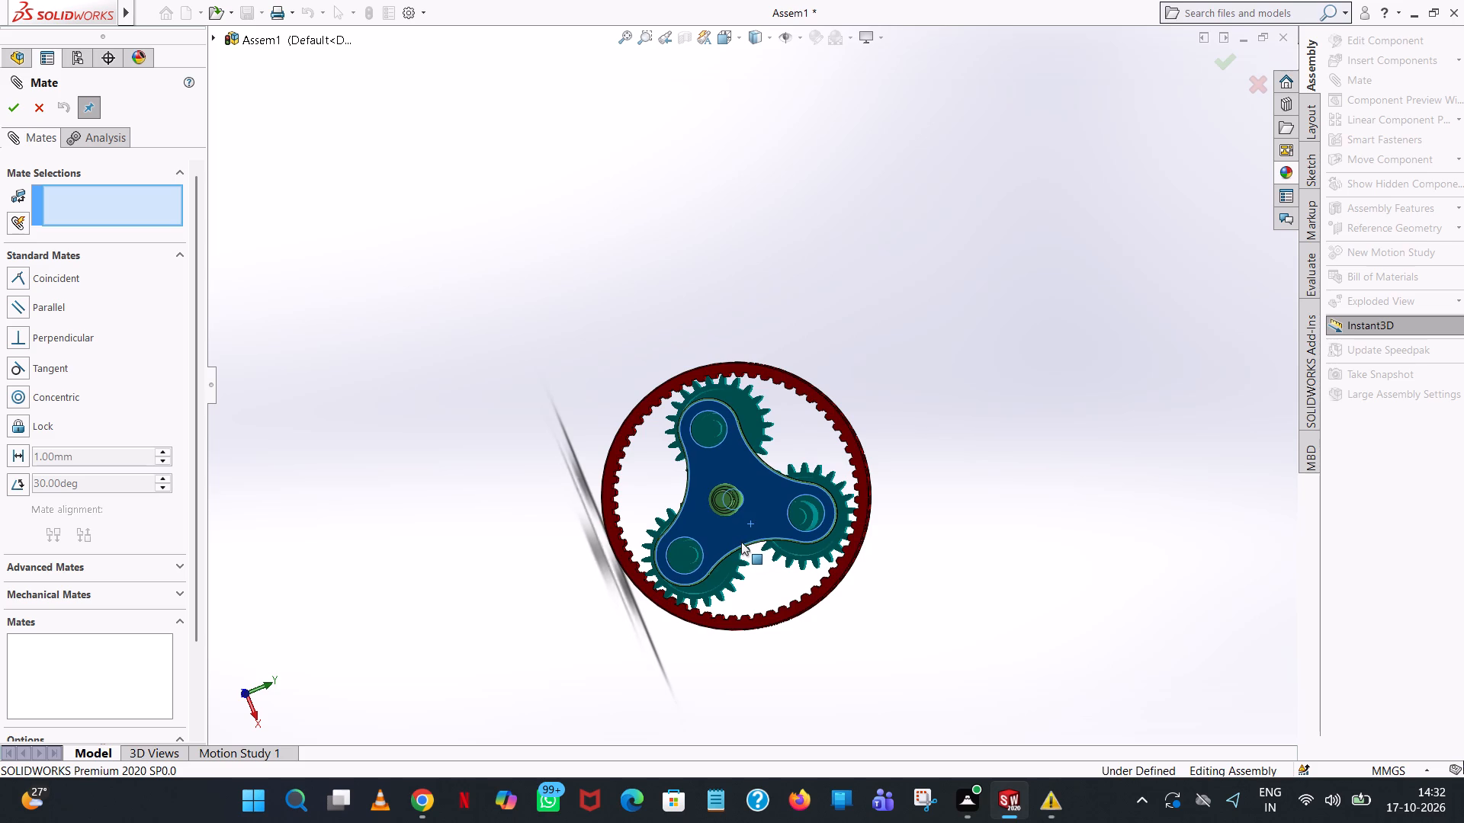
{"action": "left_click_drag", "start_coordinate": [741, 542], "coordinate": [740, 542]}
{"action": "left_click", "coordinate": [974, 540]}
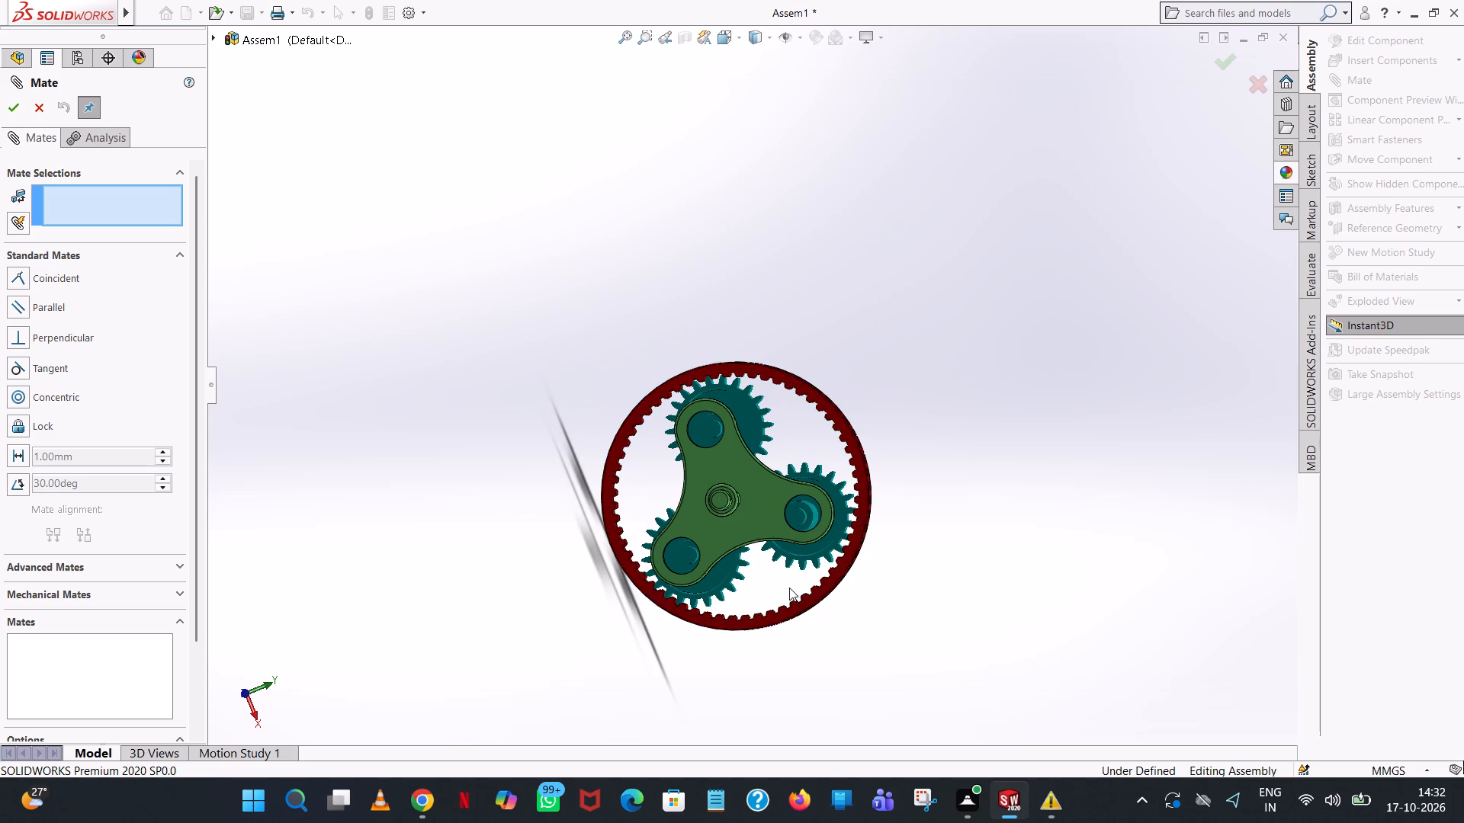
{"action": "scroll", "coordinate": [789, 588], "scroll_direction": "down", "scroll_amount": 5}
{"action": "scroll", "coordinate": [855, 394], "scroll_direction": "down", "scroll_amount": 1}
{"action": "middle_click", "coordinate": [772, 464]}
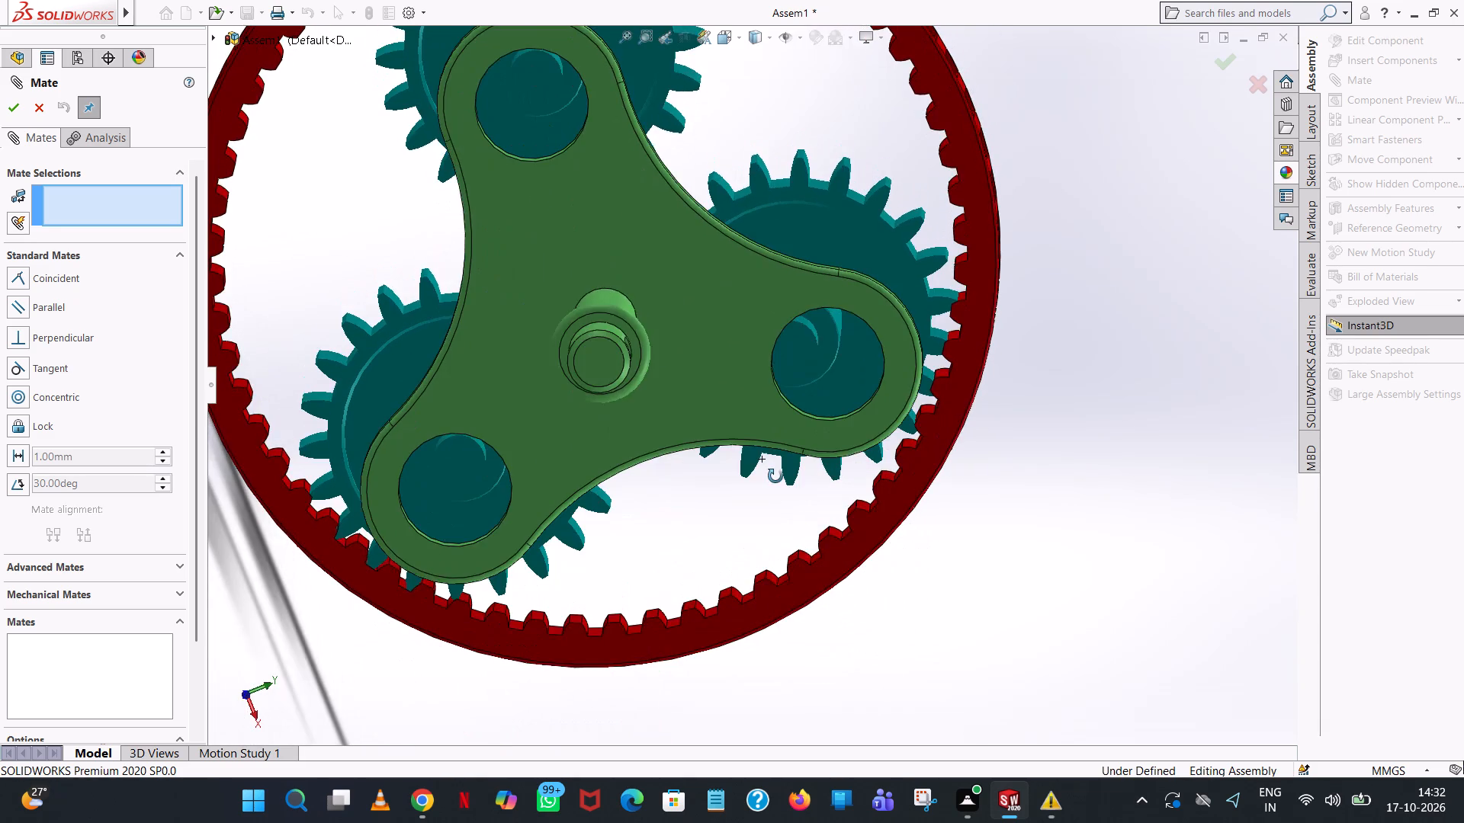
{"action": "scroll", "coordinate": [769, 466], "scroll_direction": "up", "scroll_amount": 4}
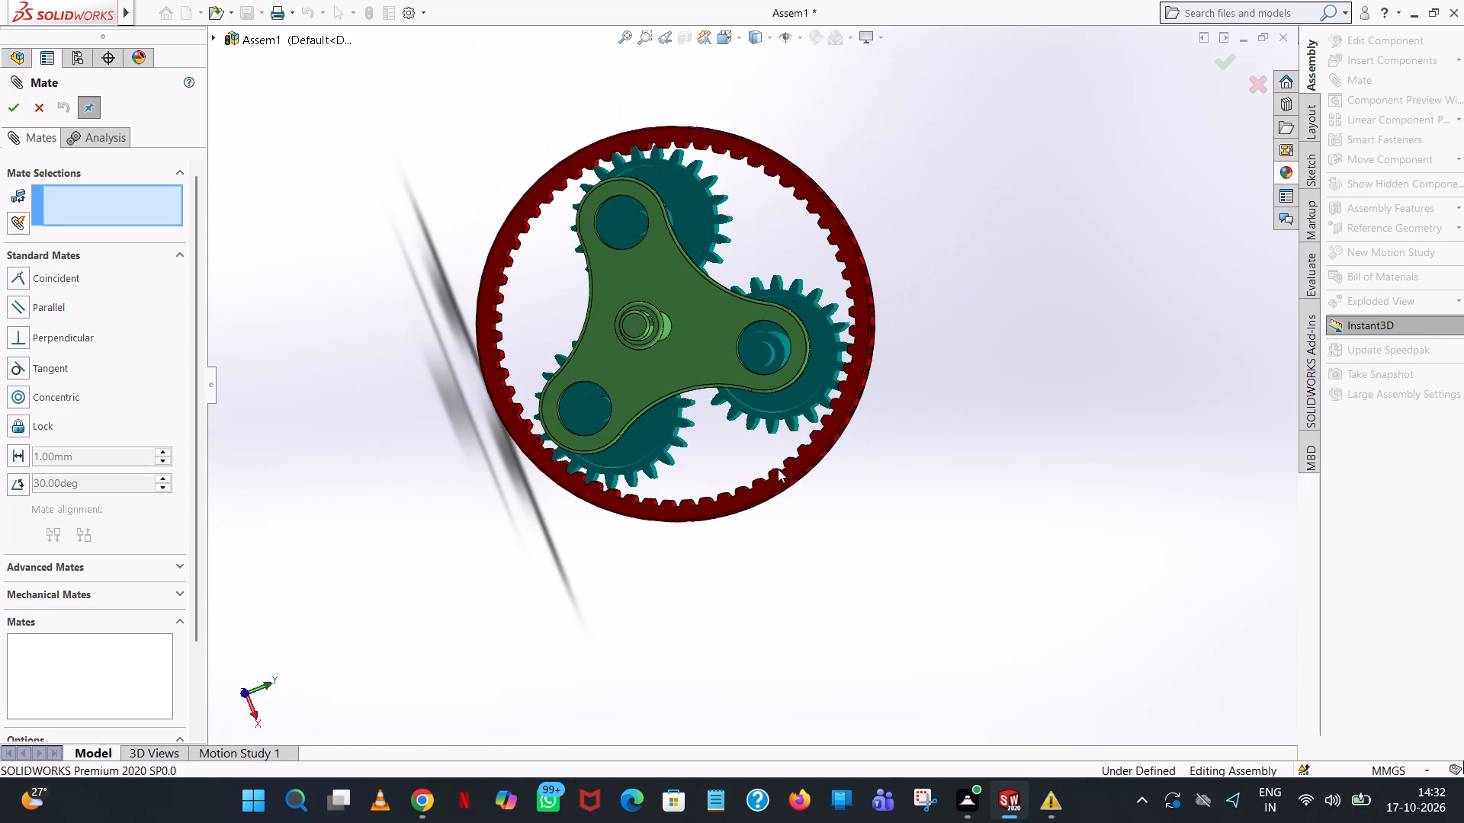
{"action": "left_click", "coordinate": [8, 105]}
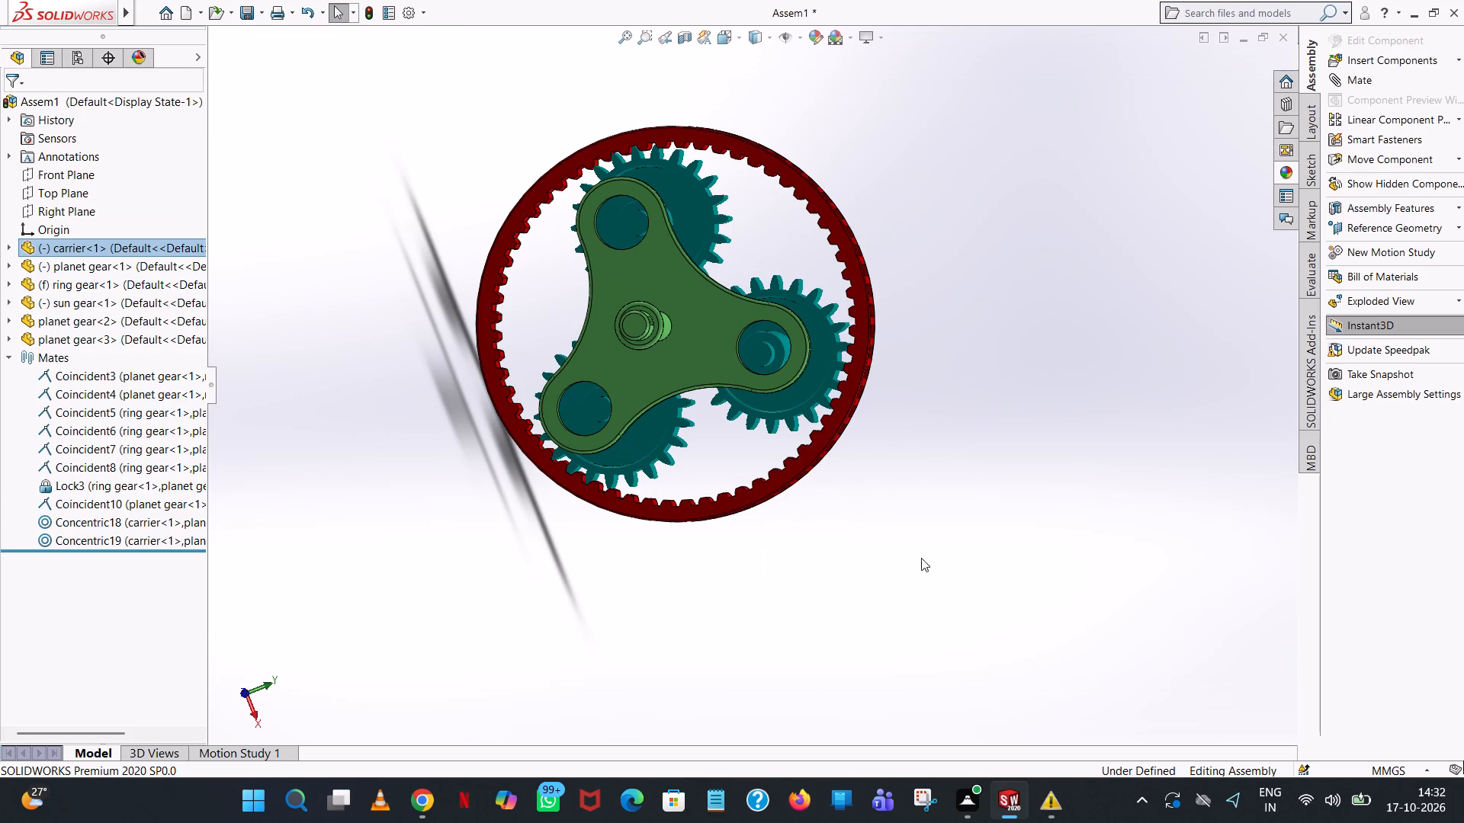
Shift planet gear<1> inside the ring gear to centre its shaft end behind the carrier's third hole.
{"action": "middle_click_drag", "start_coordinate": [884, 569], "coordinate": [569, 650]}
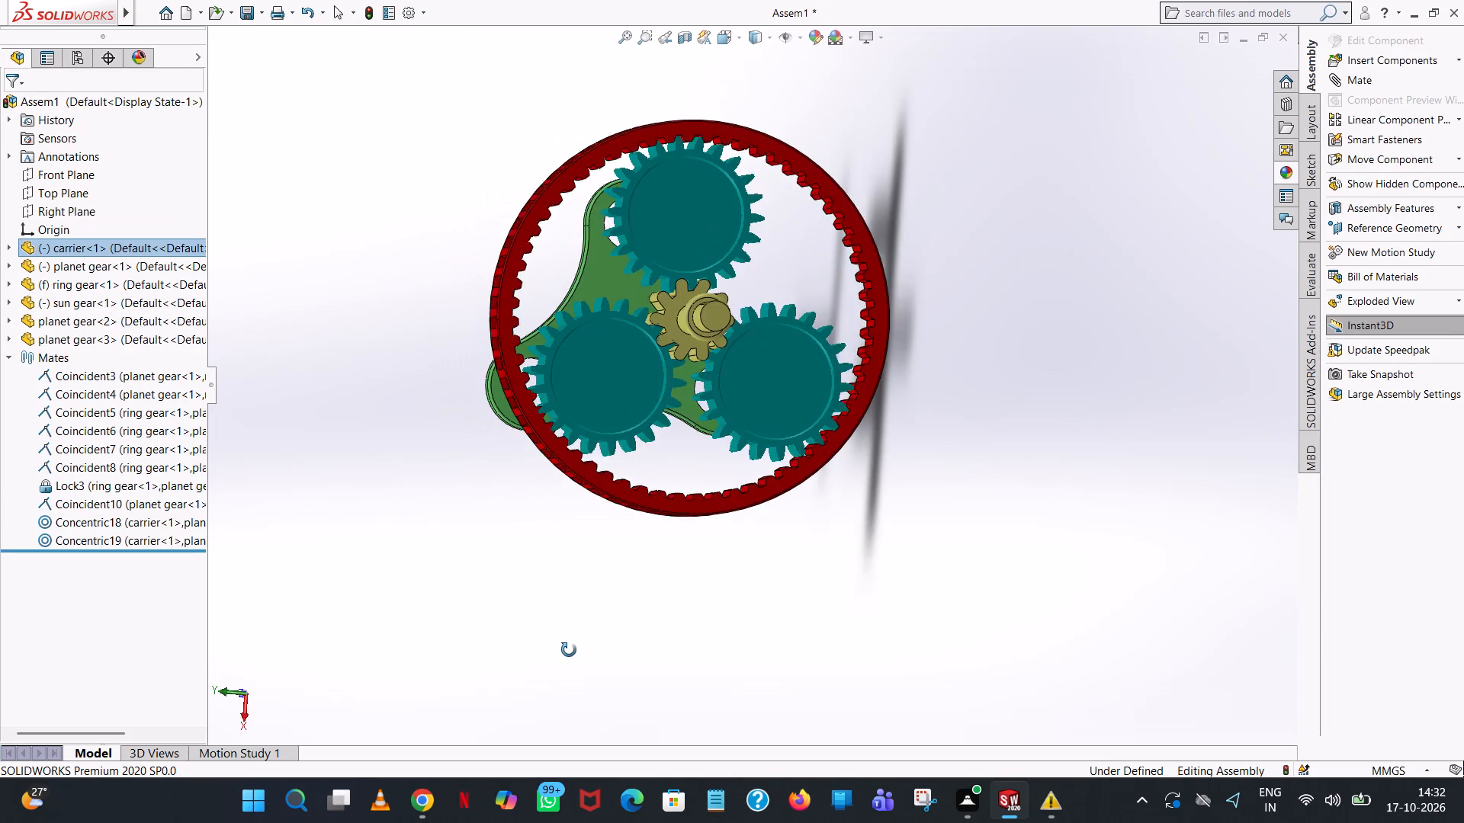
{"action": "middle_click_drag", "start_coordinate": [569, 650], "coordinate": [780, 645]}
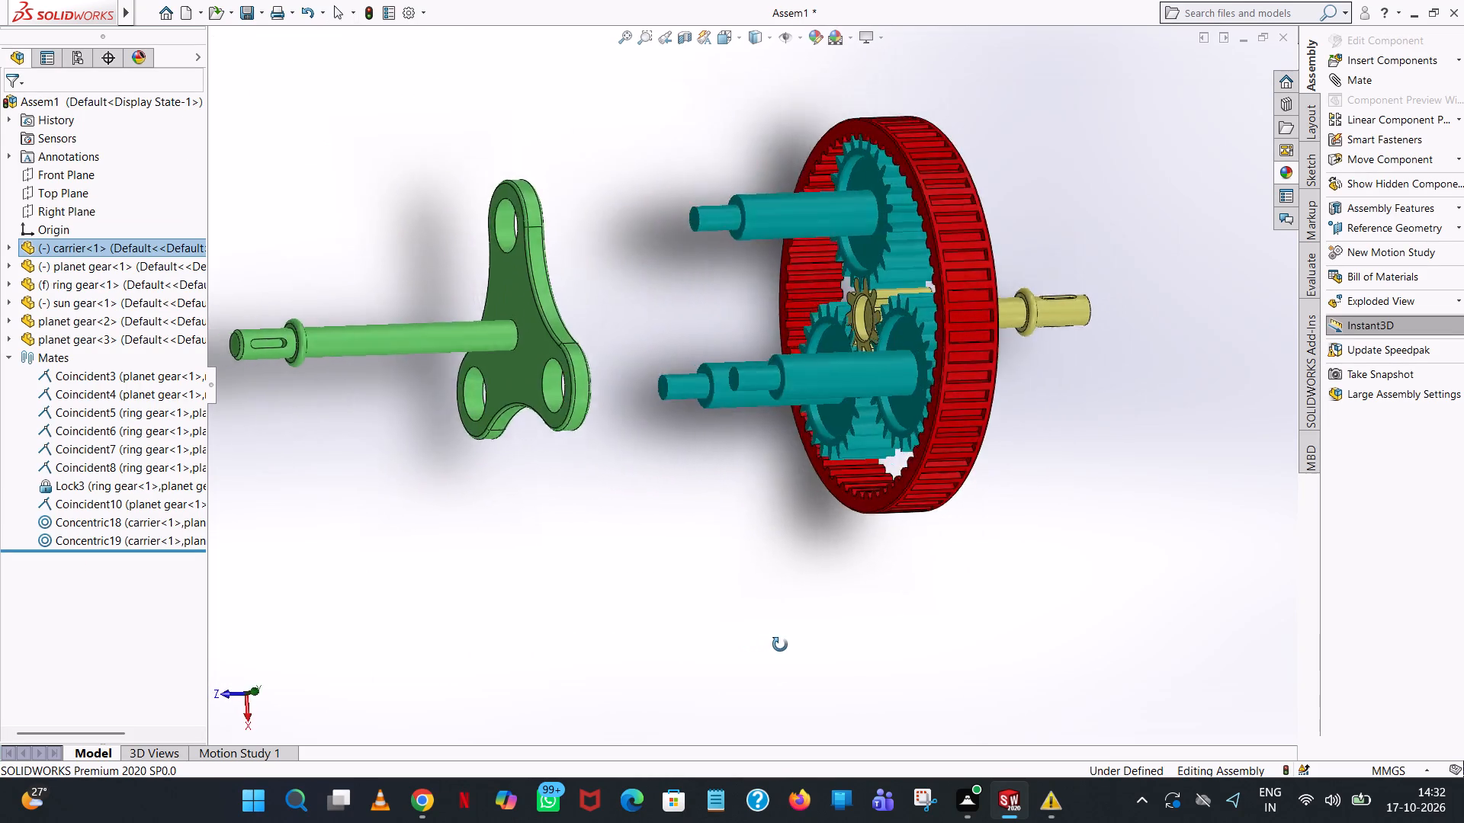
{"action": "middle_click_drag", "start_coordinate": [780, 645], "coordinate": [893, 632]}
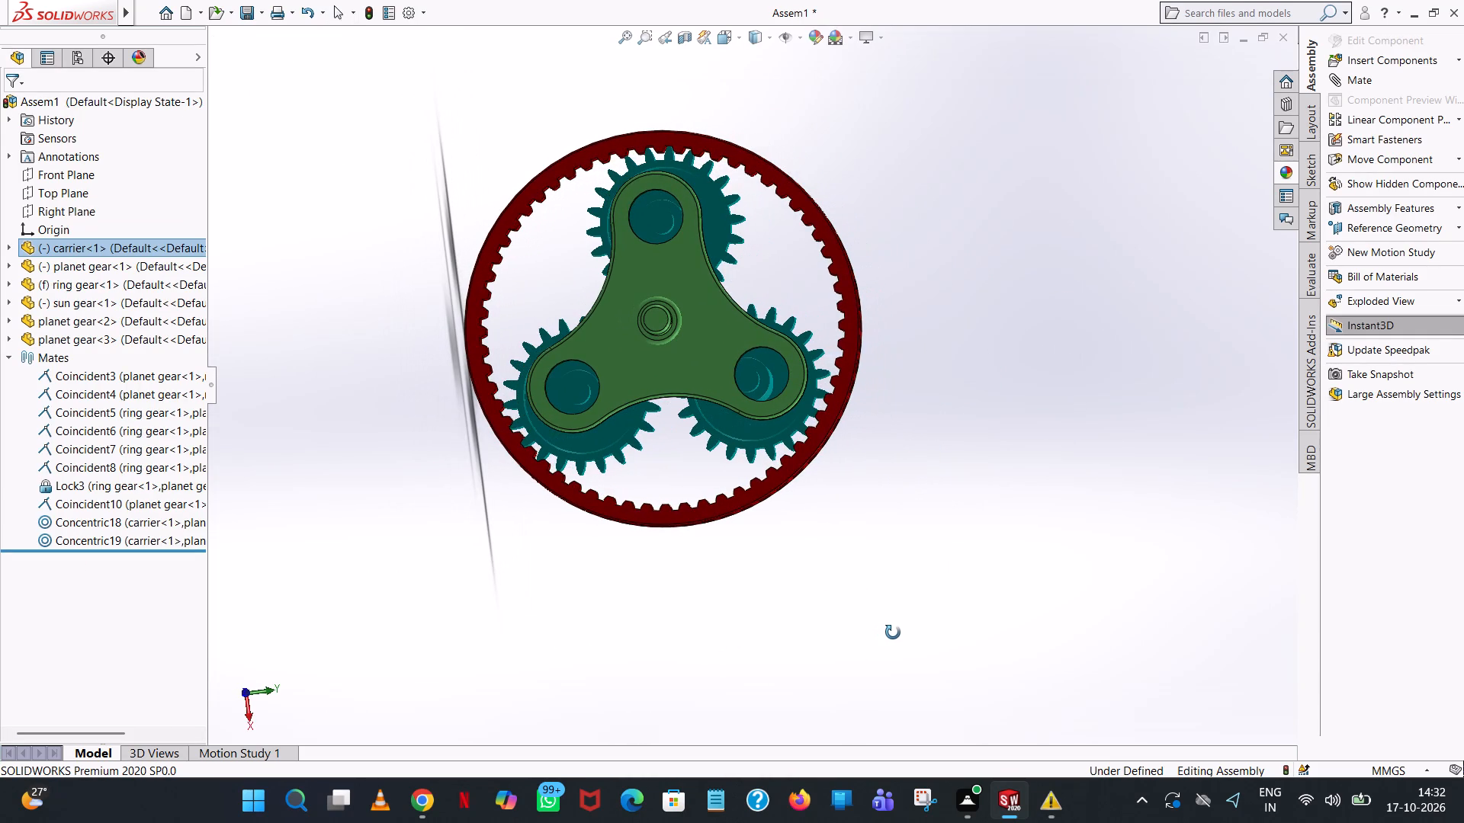
{"action": "middle_click_drag", "start_coordinate": [893, 632], "coordinate": [891, 639]}
{"action": "left_click_drag", "start_coordinate": [814, 369], "coordinate": [814, 367]}
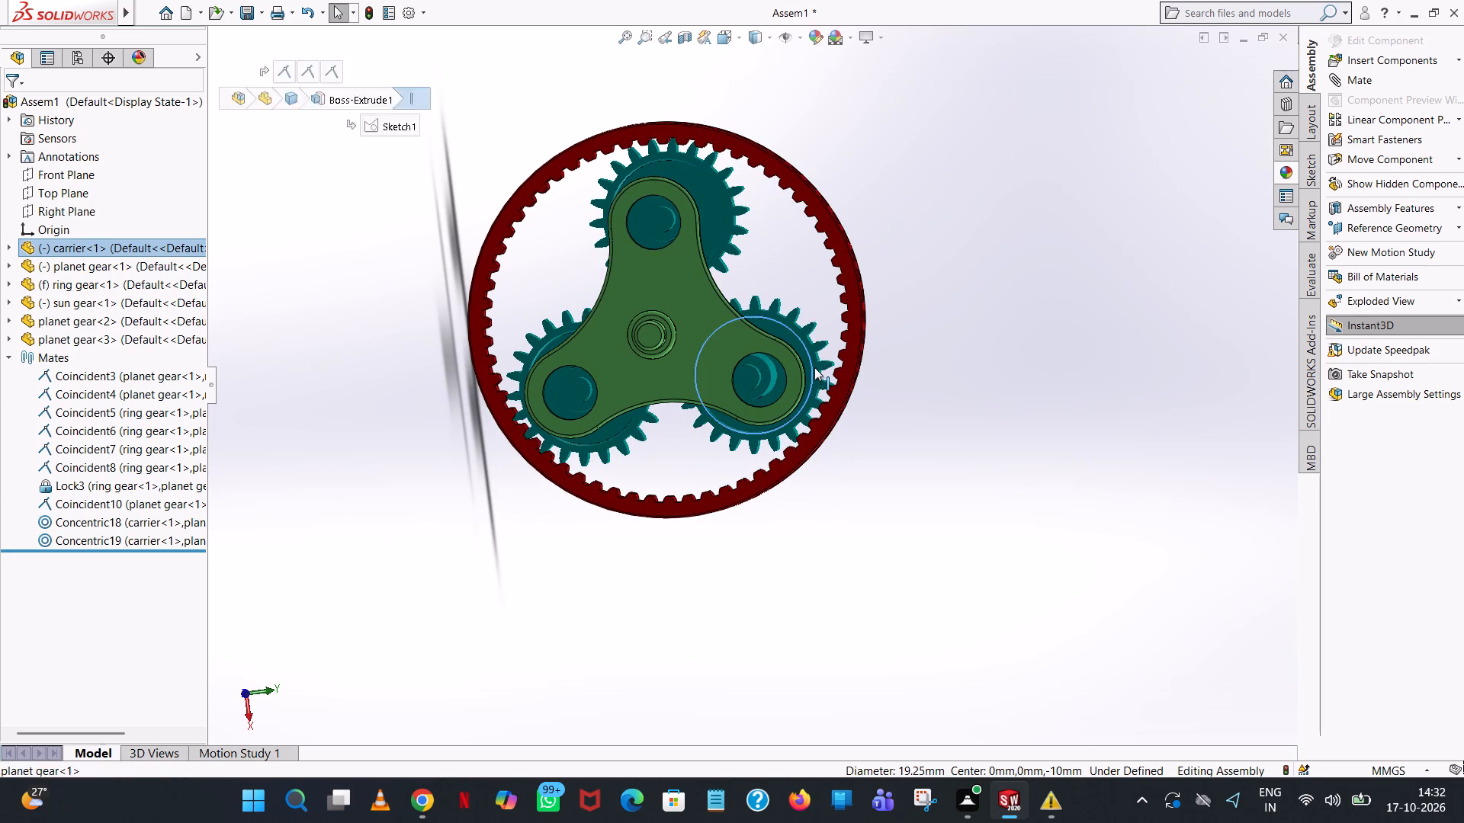
{"action": "left_click_drag", "start_coordinate": [814, 367], "coordinate": [833, 356]}
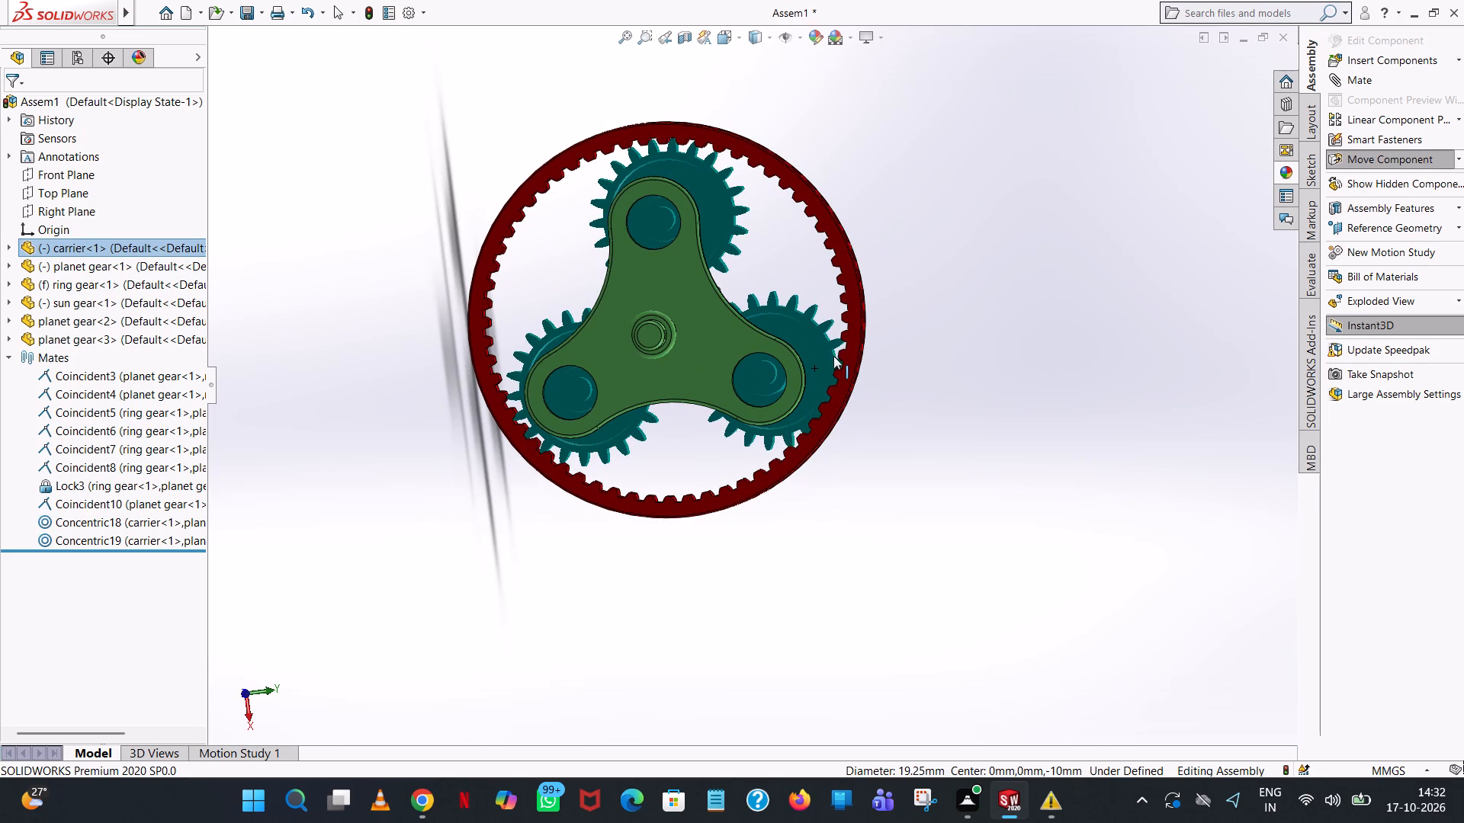
{"action": "left_click_drag", "start_coordinate": [833, 356], "coordinate": [826, 379]}
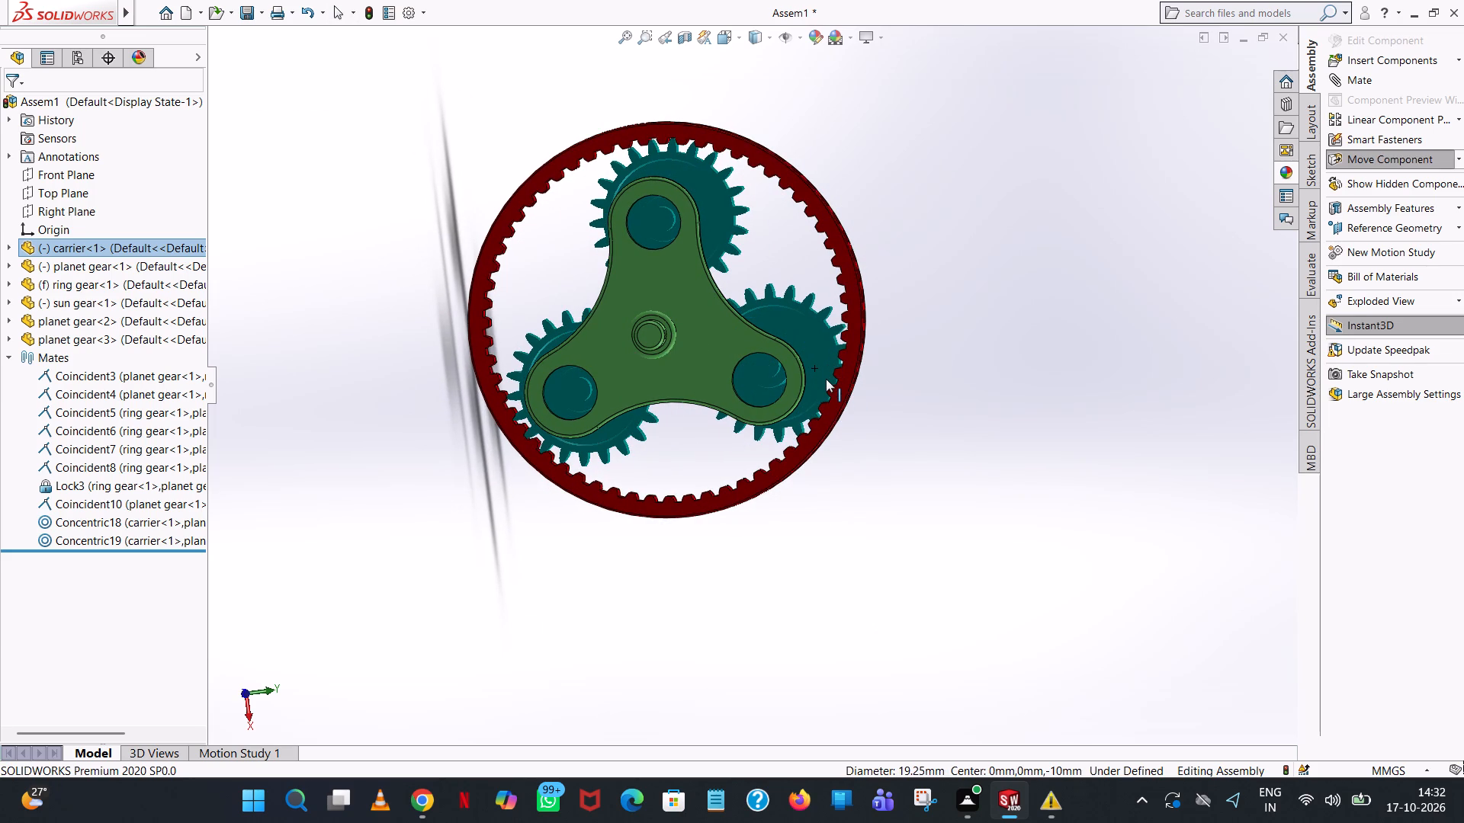
{"action": "left_click_drag", "start_coordinate": [826, 379], "coordinate": [825, 365]}
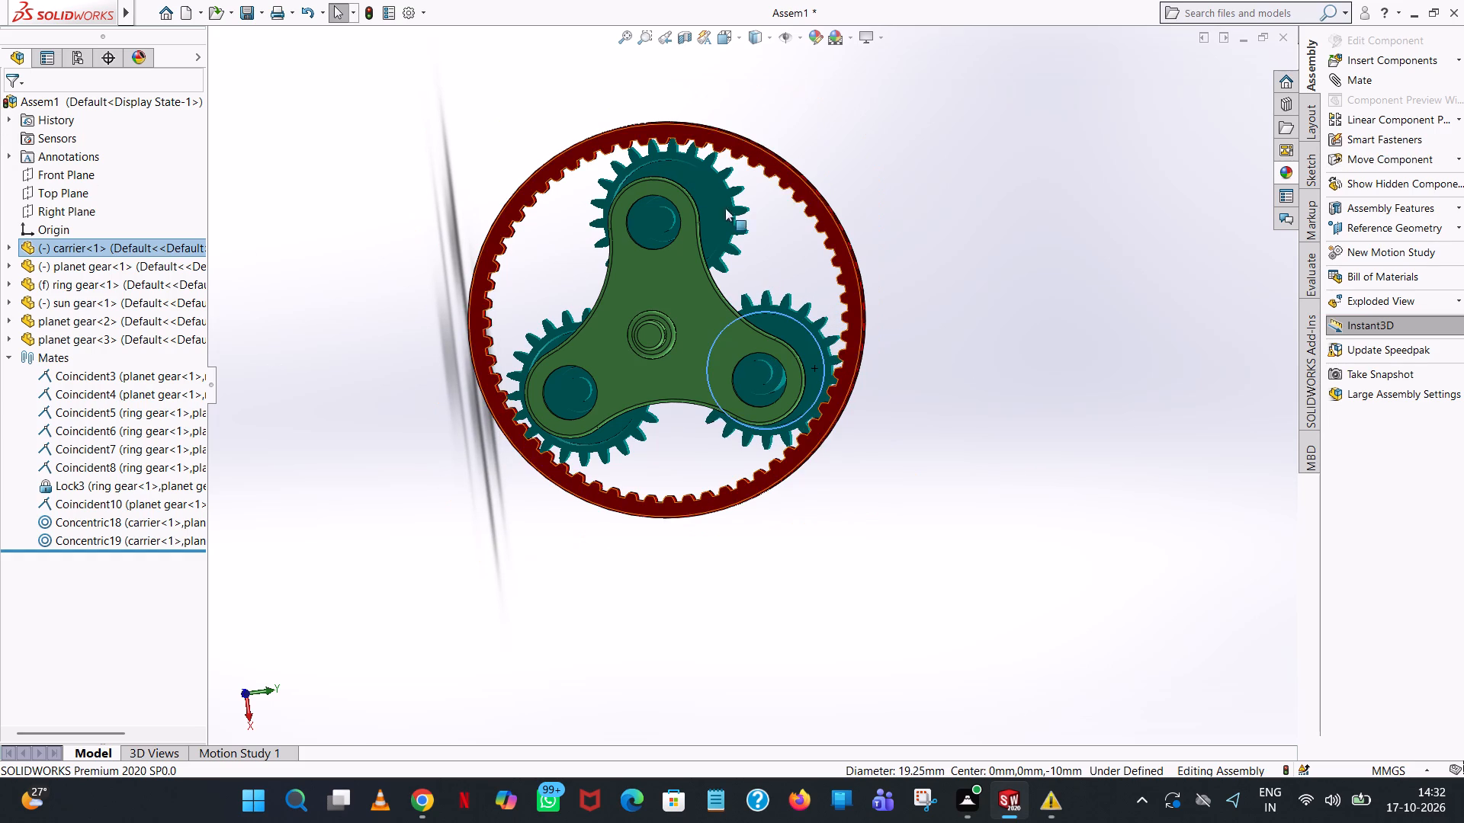
Move planet gear<1> toward the ring gear's inner teeth, working from the sun gear side.
{"action": "middle_click_drag", "start_coordinate": [1080, 383], "coordinate": [778, 470]}
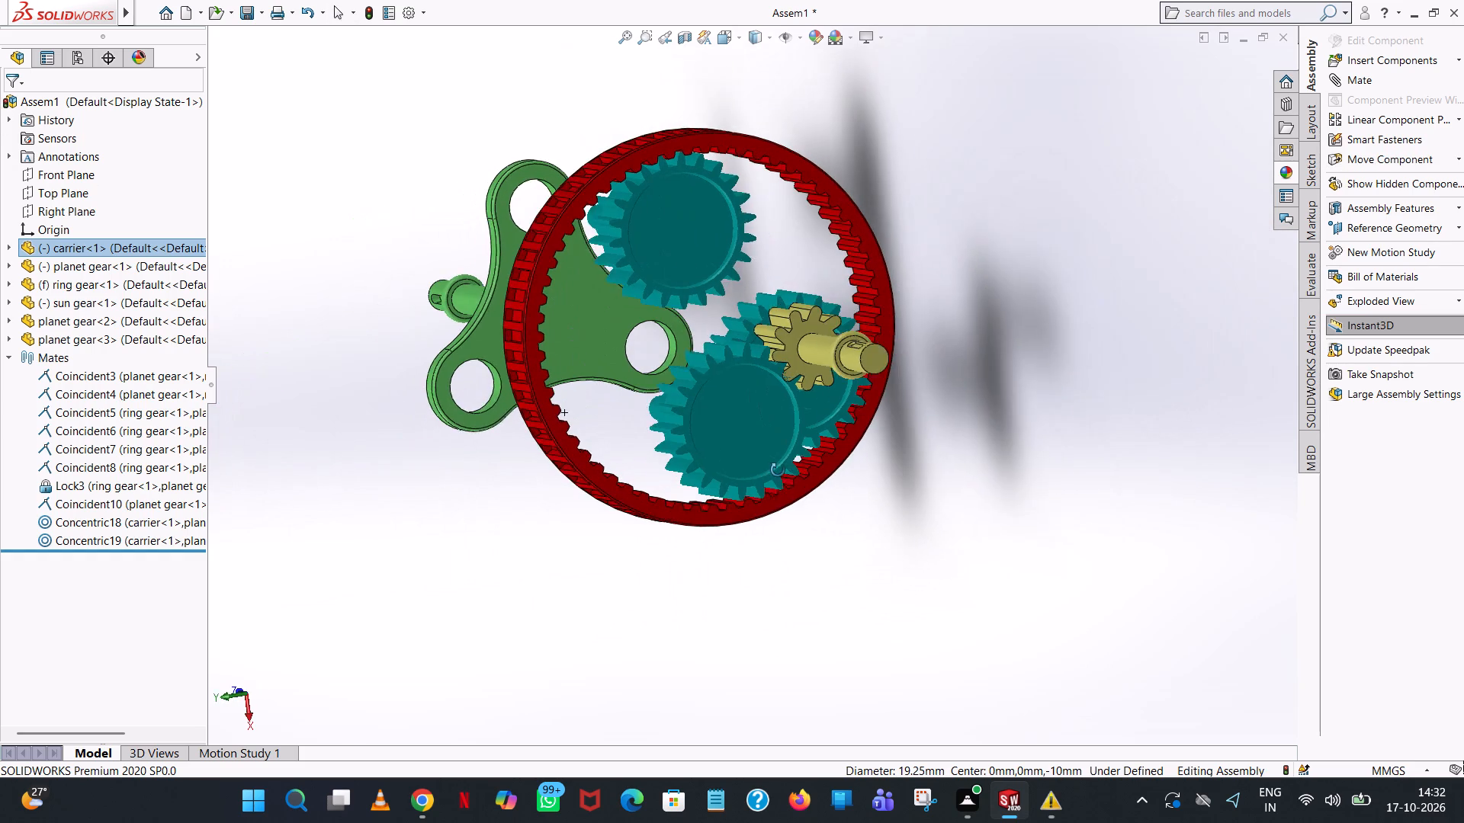
{"action": "middle_click_drag", "start_coordinate": [778, 470], "coordinate": [777, 471]}
{"action": "left_click_drag", "start_coordinate": [665, 399], "coordinate": [608, 374]}
{"action": "middle_click_drag", "start_coordinate": [570, 563], "coordinate": [657, 554]}
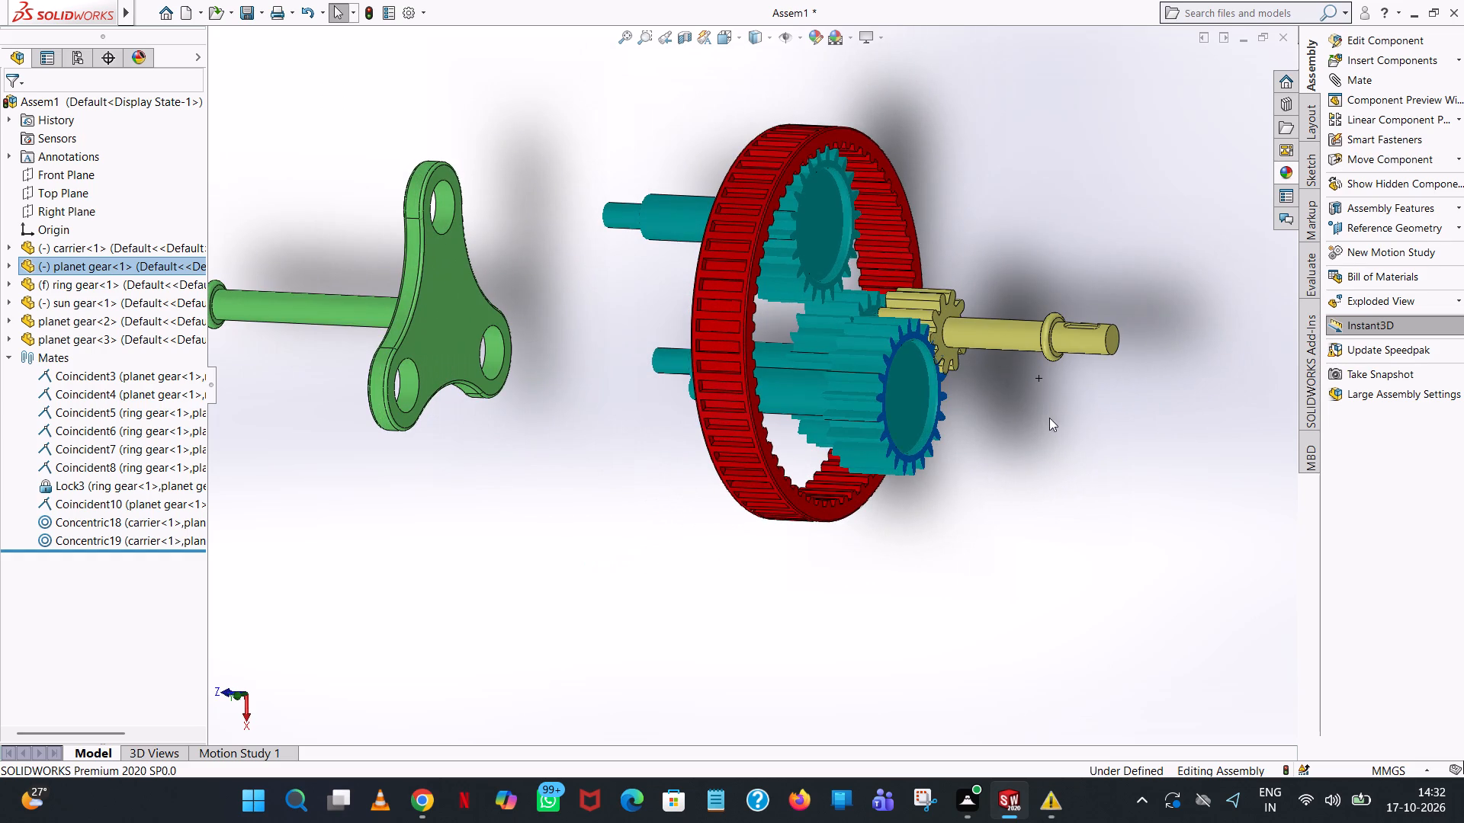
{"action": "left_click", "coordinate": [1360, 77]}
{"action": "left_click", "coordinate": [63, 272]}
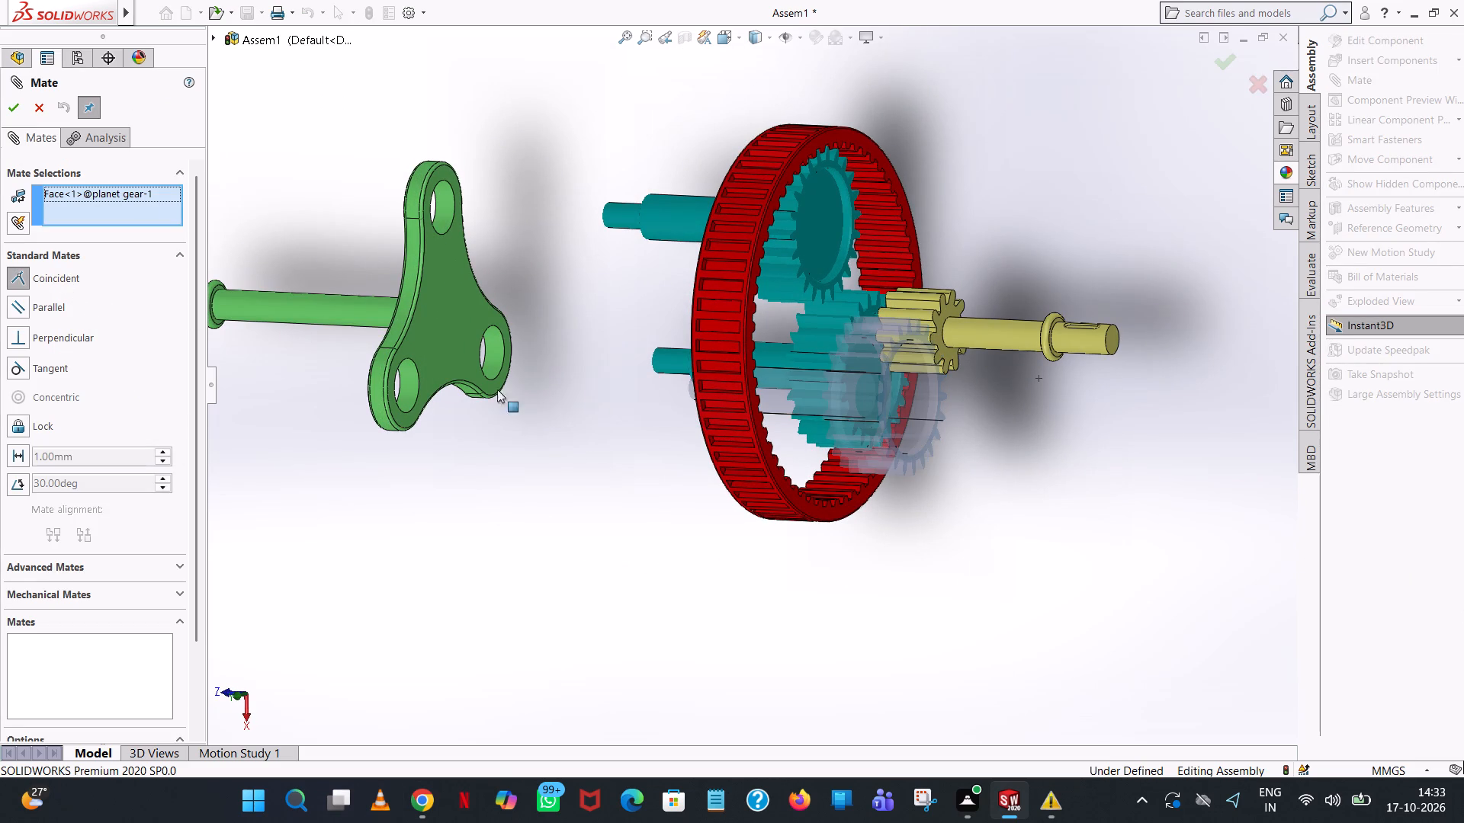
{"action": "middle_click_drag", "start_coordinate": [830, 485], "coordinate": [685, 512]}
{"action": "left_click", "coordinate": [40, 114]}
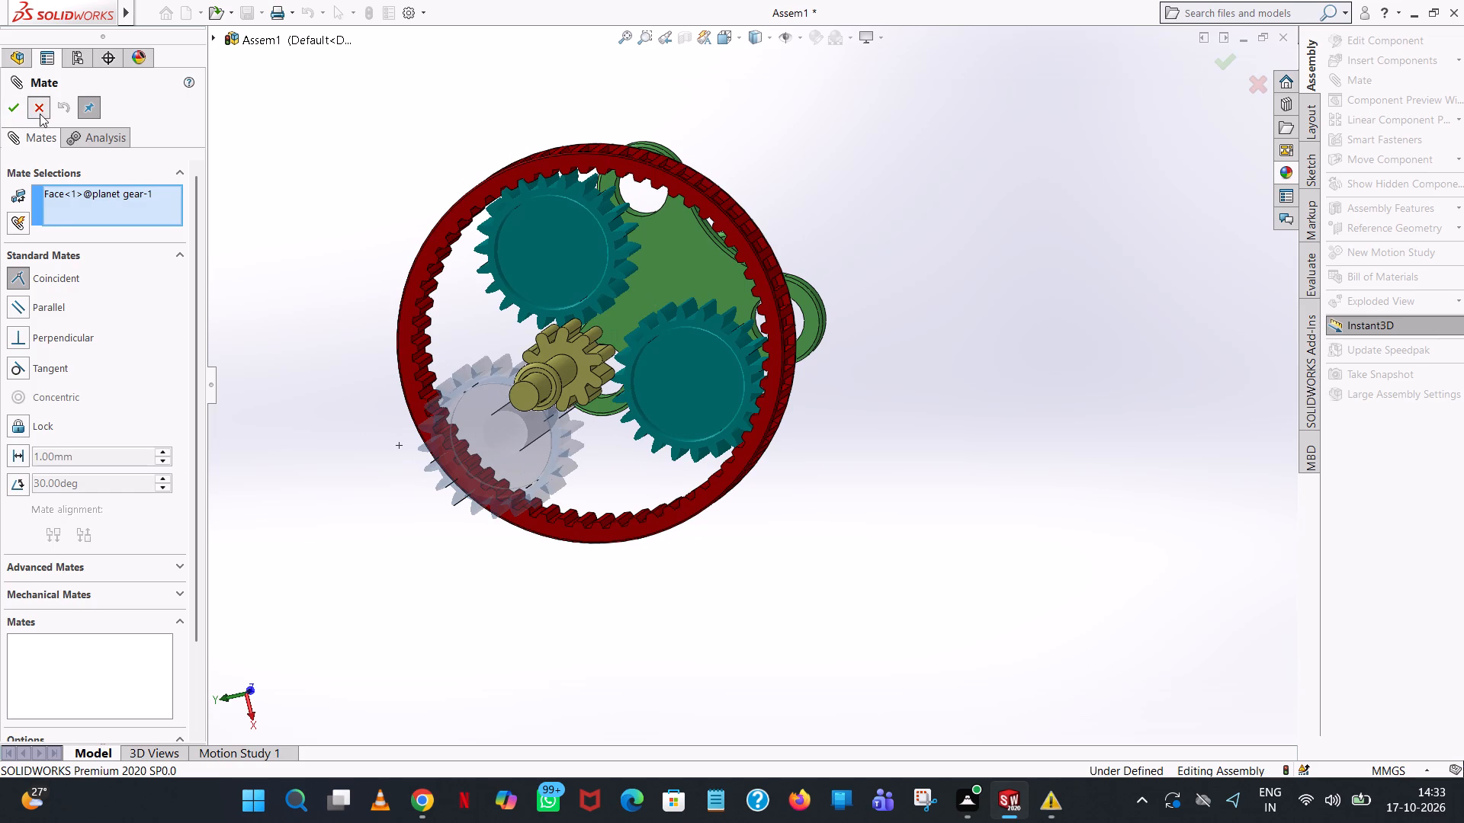
Mate a tooth edge of planet gear<1> coincident with the ring gear's toothed end face.
{"action": "left_click", "coordinate": [1349, 75]}
{"action": "middle_click_drag", "start_coordinate": [618, 511], "coordinate": [619, 511]}
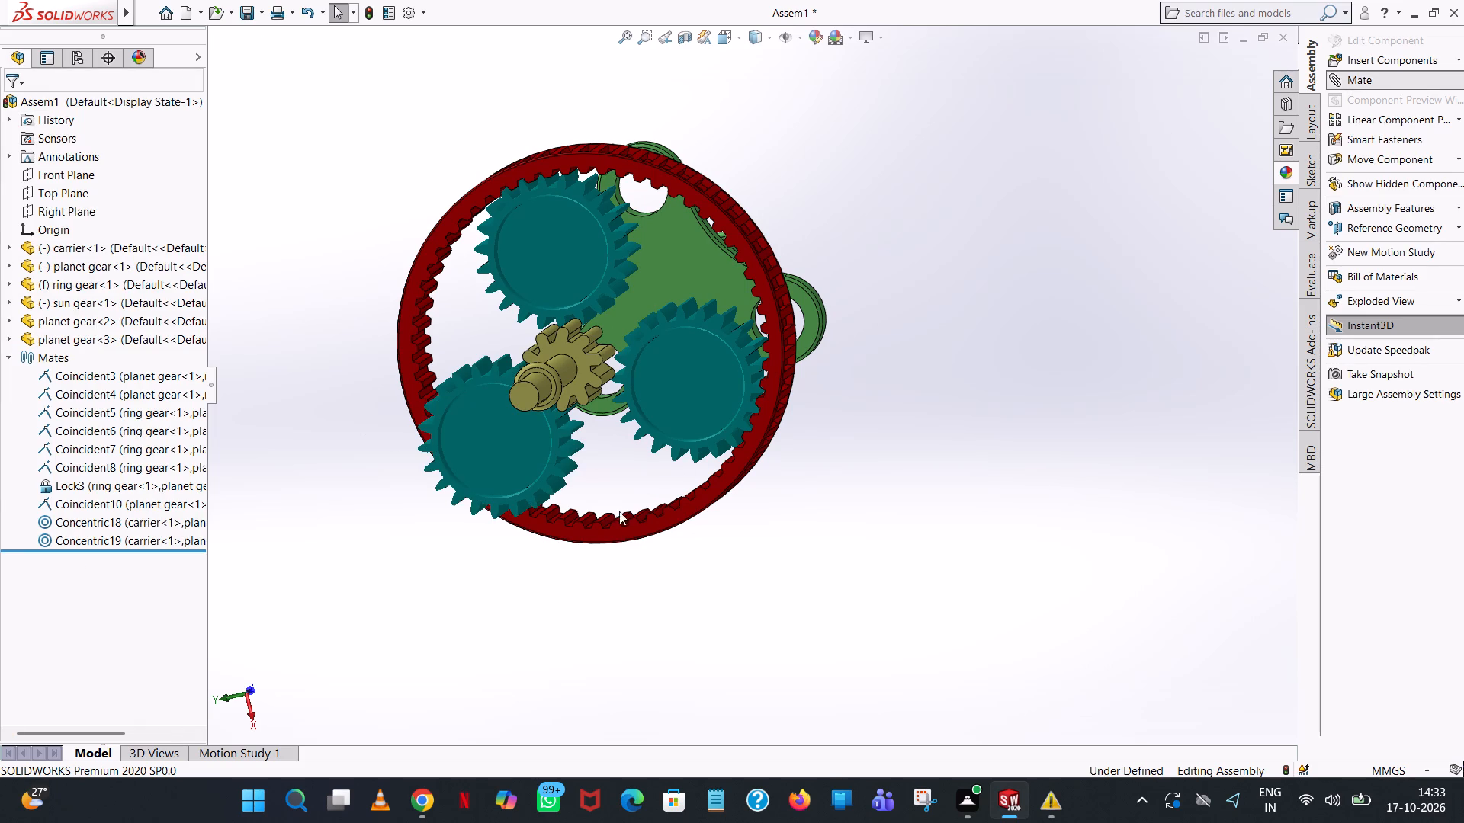
{"action": "middle_click_drag", "start_coordinate": [619, 511], "coordinate": [698, 464]}
{"action": "scroll", "coordinate": [679, 314], "scroll_direction": "down", "scroll_amount": 4}
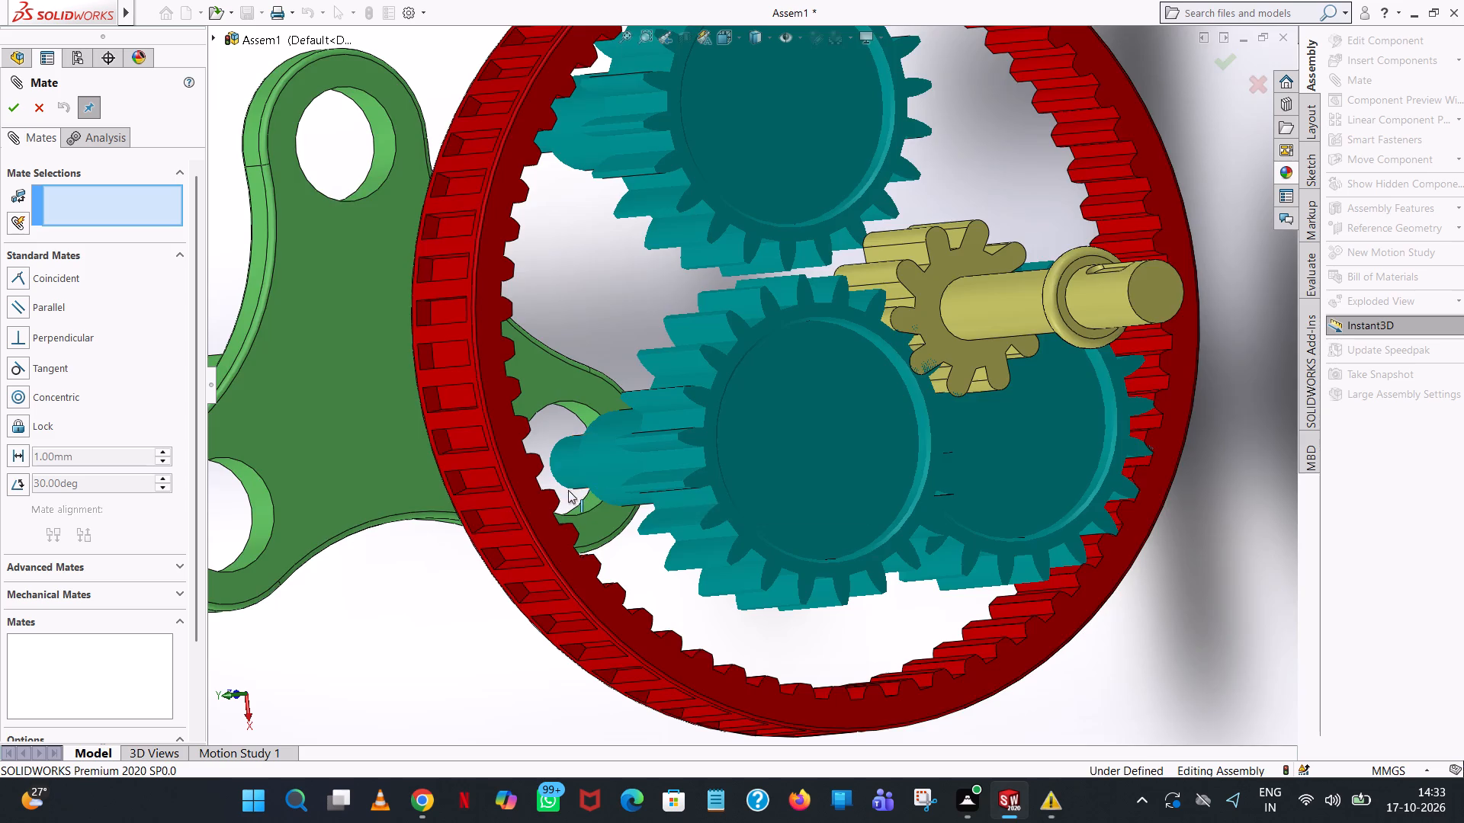
{"action": "middle_click_drag", "start_coordinate": [563, 496], "coordinate": [523, 504]}
{"action": "scroll", "coordinate": [523, 504], "scroll_direction": "down", "scroll_amount": 1}
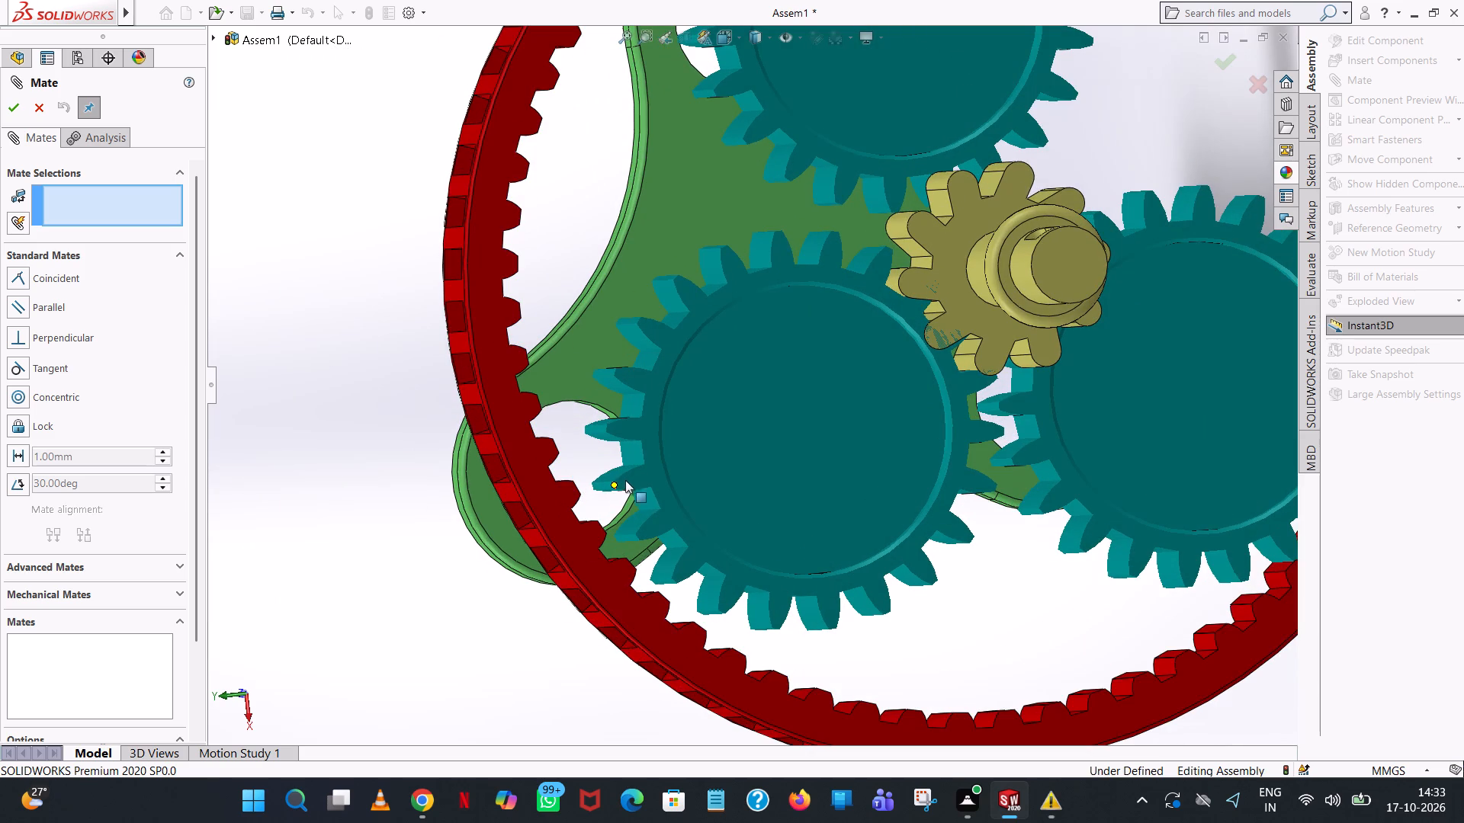
{"action": "left_click", "coordinate": [632, 470]}
{"action": "left_click", "coordinate": [563, 488]}
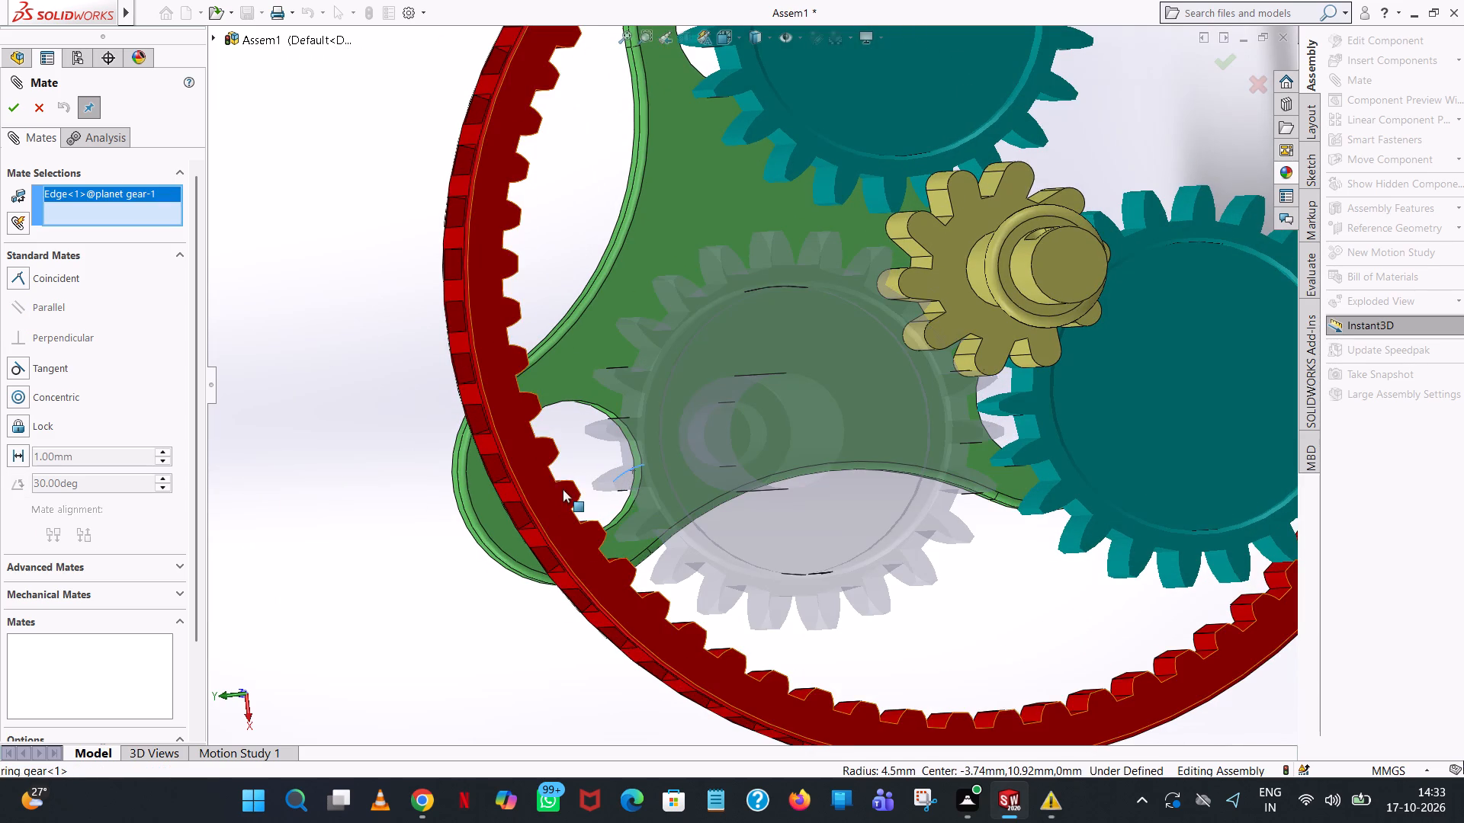
{"action": "left_click", "coordinate": [11, 100]}
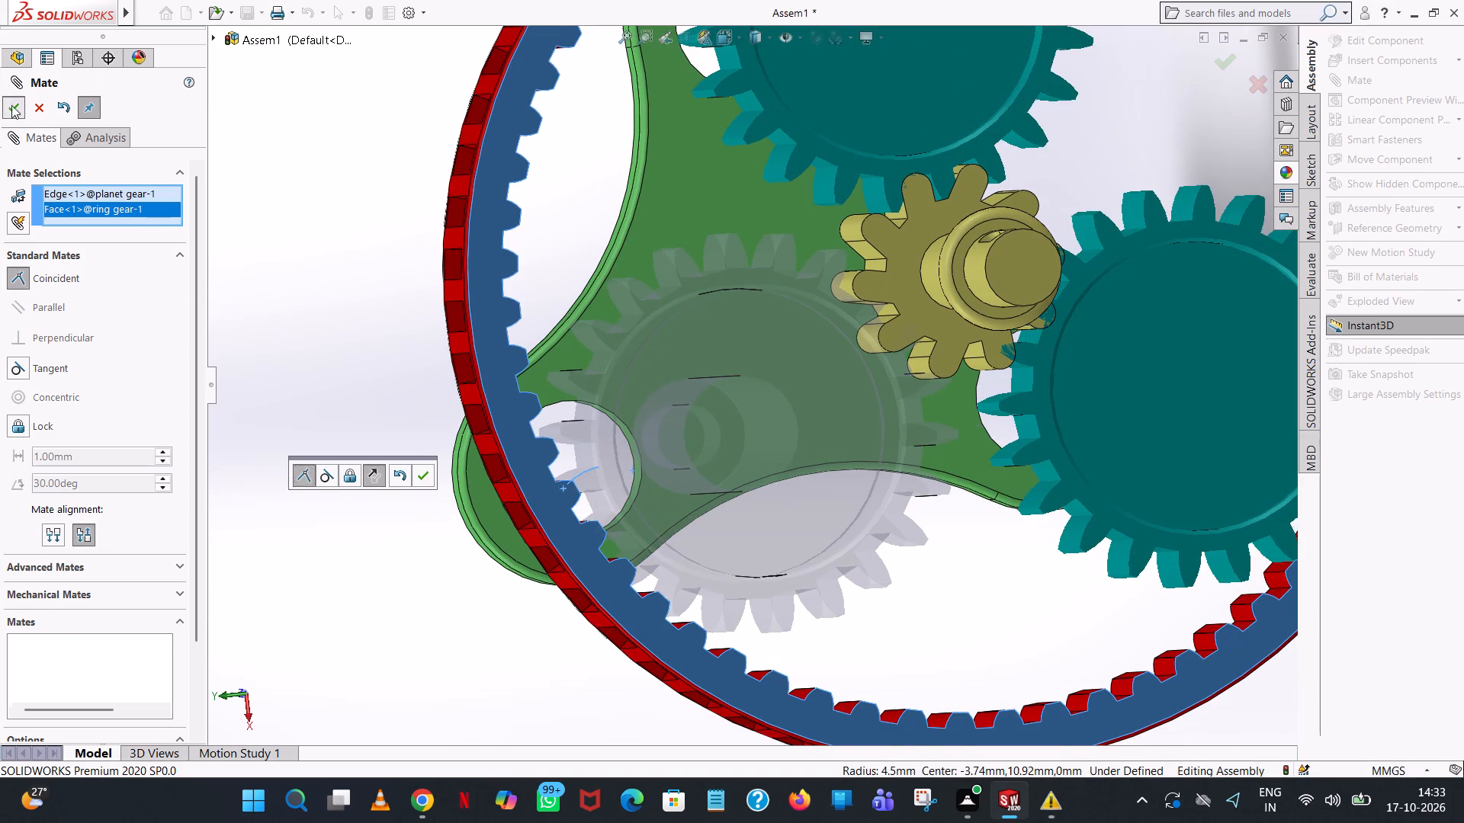
Nudge planet gear<1> beside the ring gear teeth and check its shaft end against the carrier's third hole.
{"action": "left_click", "coordinate": [609, 390]}
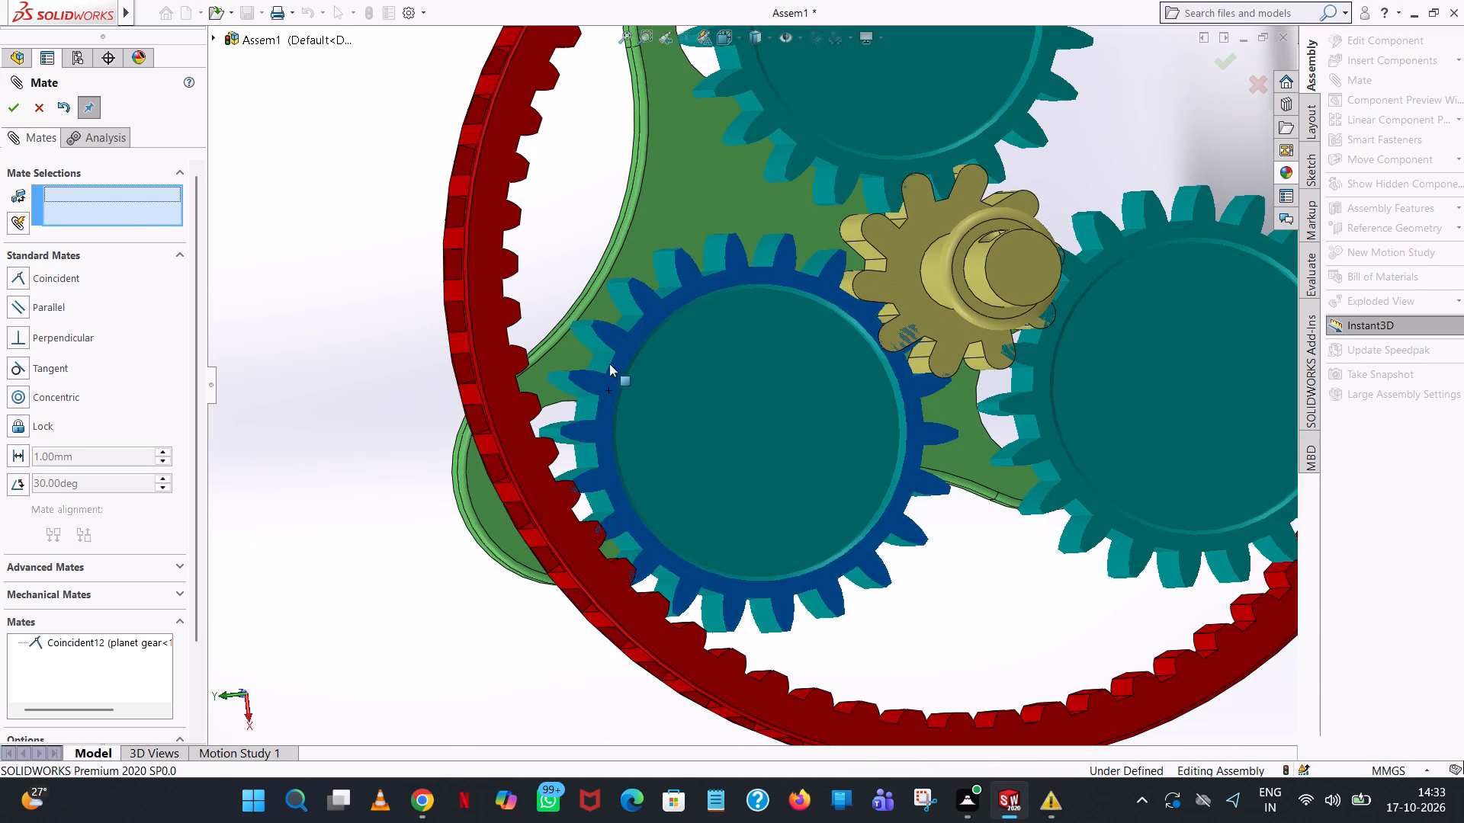
{"action": "middle_click_drag", "start_coordinate": [342, 474], "coordinate": [348, 476]}
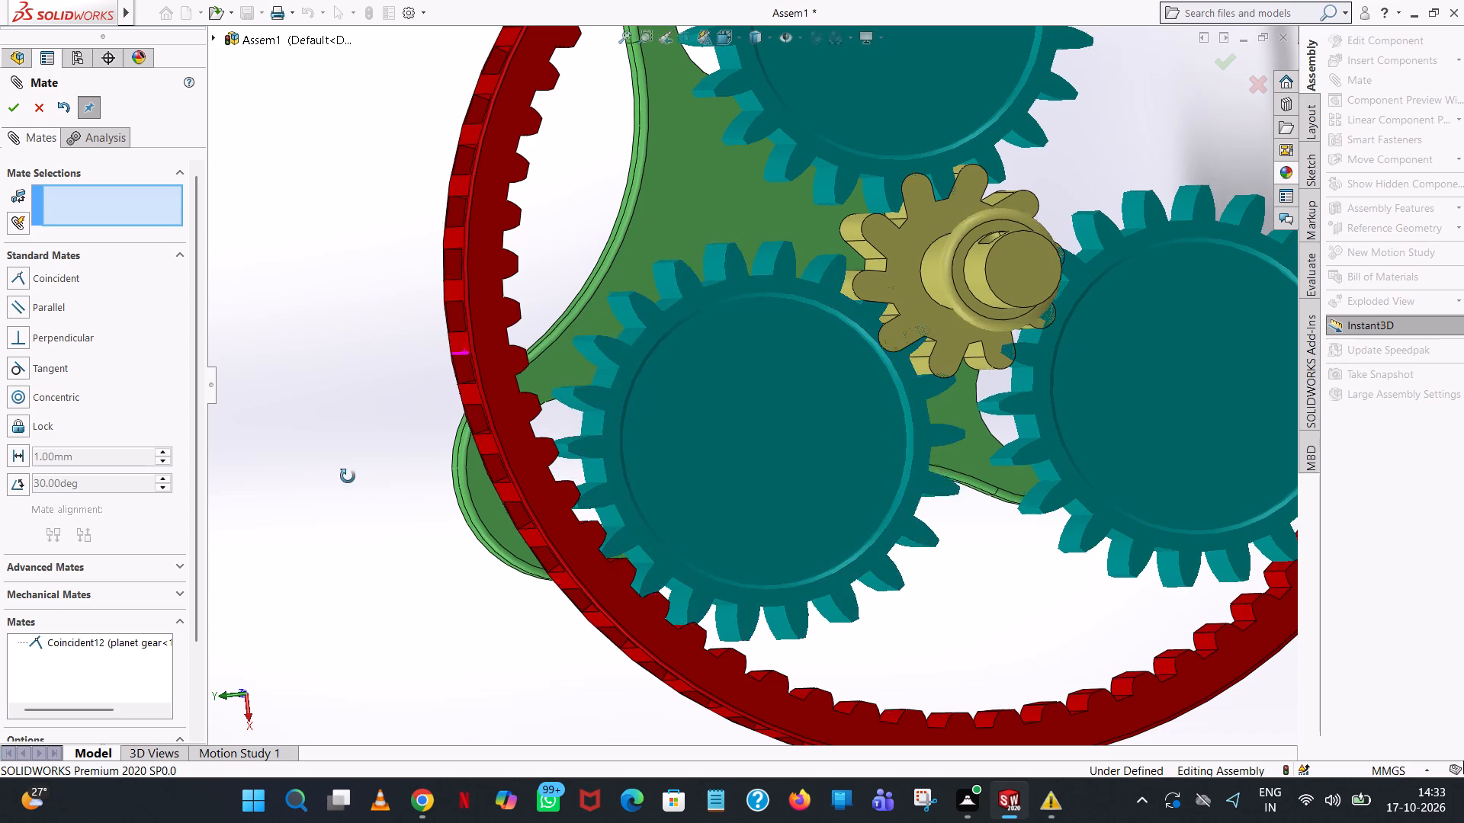
{"action": "middle_click_drag", "start_coordinate": [348, 476], "coordinate": [499, 483]}
{"action": "scroll", "coordinate": [493, 479], "scroll_direction": "up", "scroll_amount": 6}
{"action": "middle_click_drag", "start_coordinate": [493, 479], "coordinate": [664, 470]}
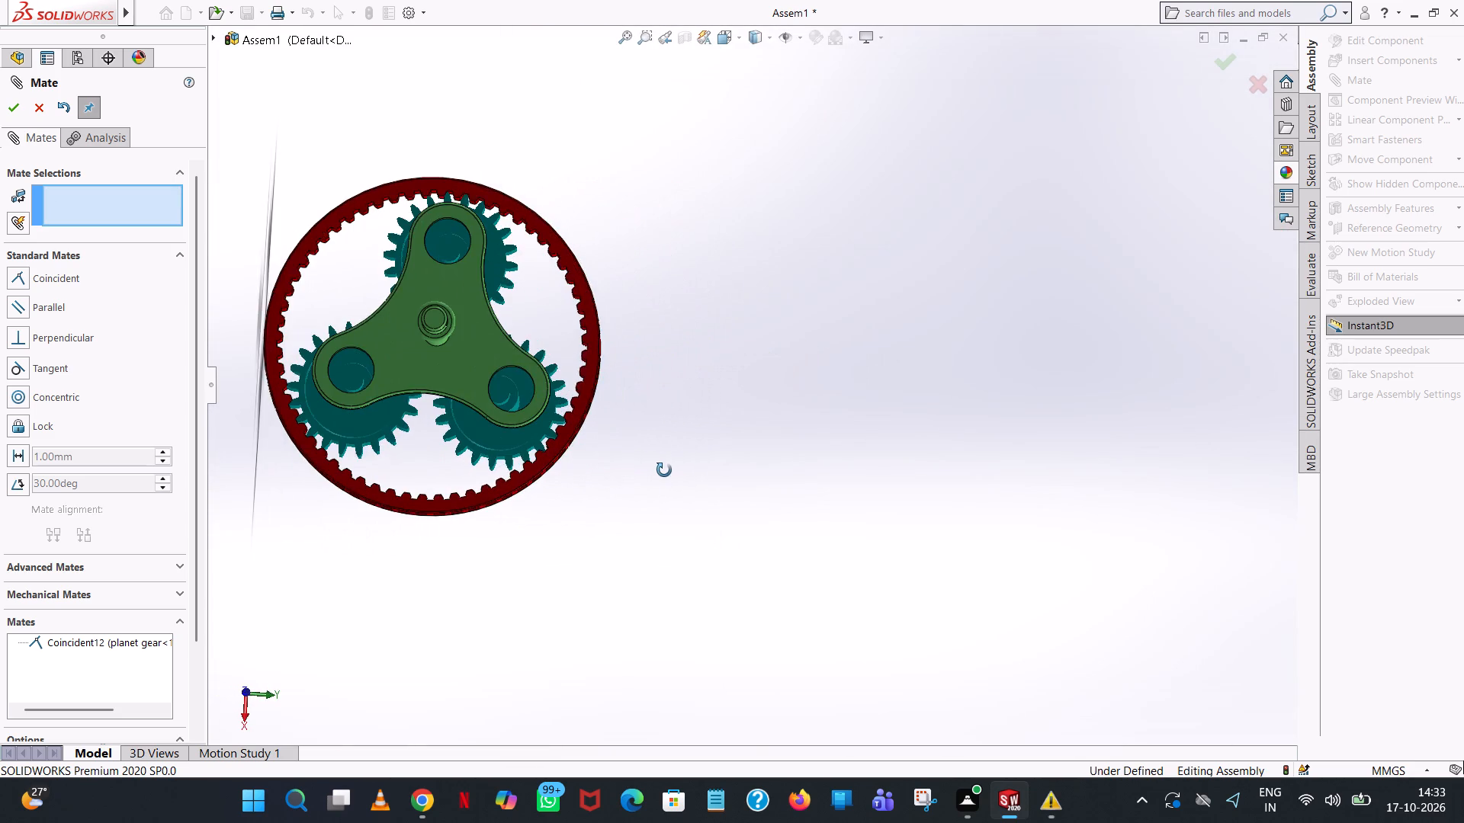
{"action": "middle_click_drag", "start_coordinate": [664, 470], "coordinate": [661, 479]}
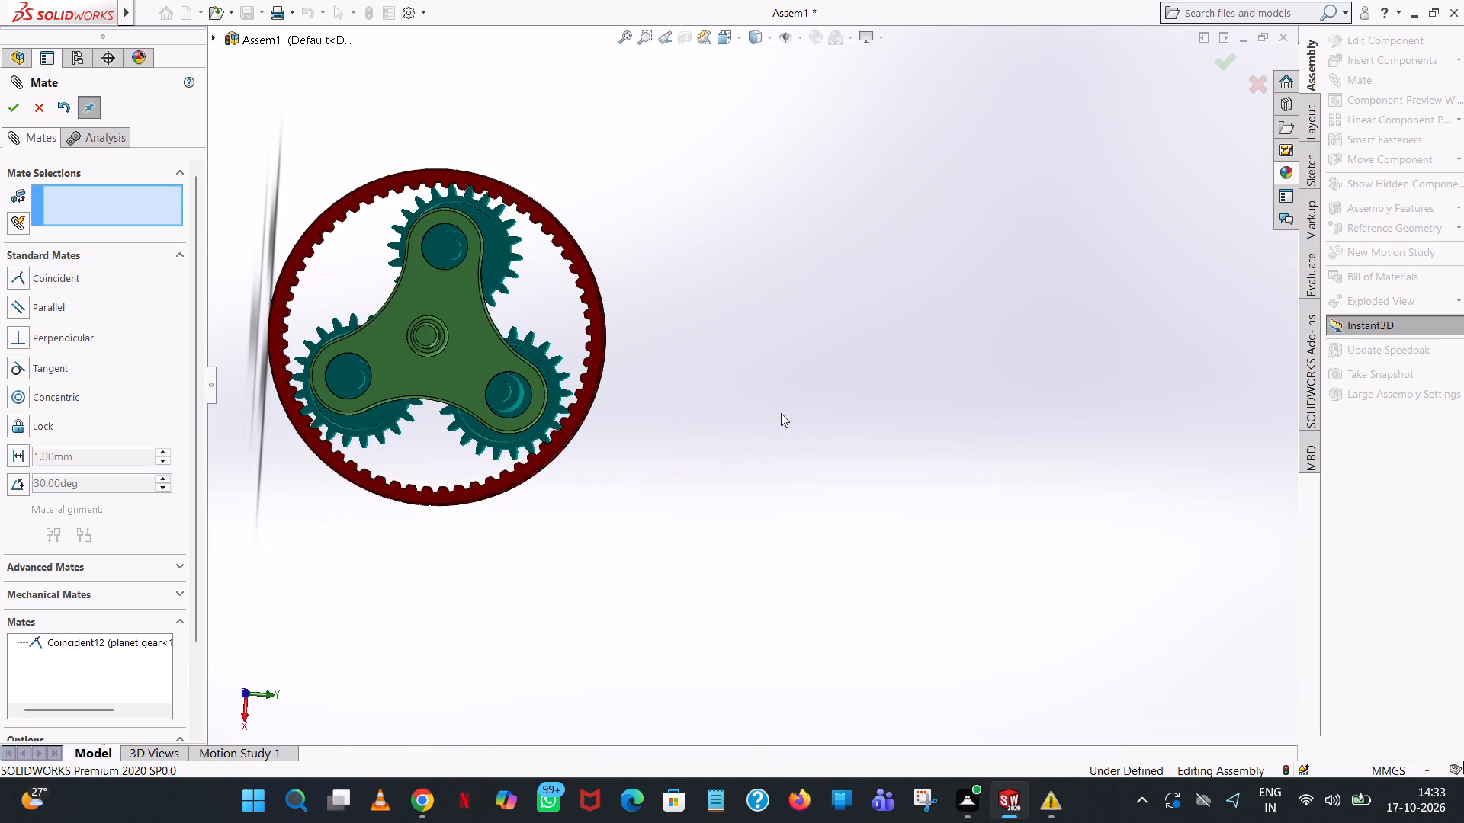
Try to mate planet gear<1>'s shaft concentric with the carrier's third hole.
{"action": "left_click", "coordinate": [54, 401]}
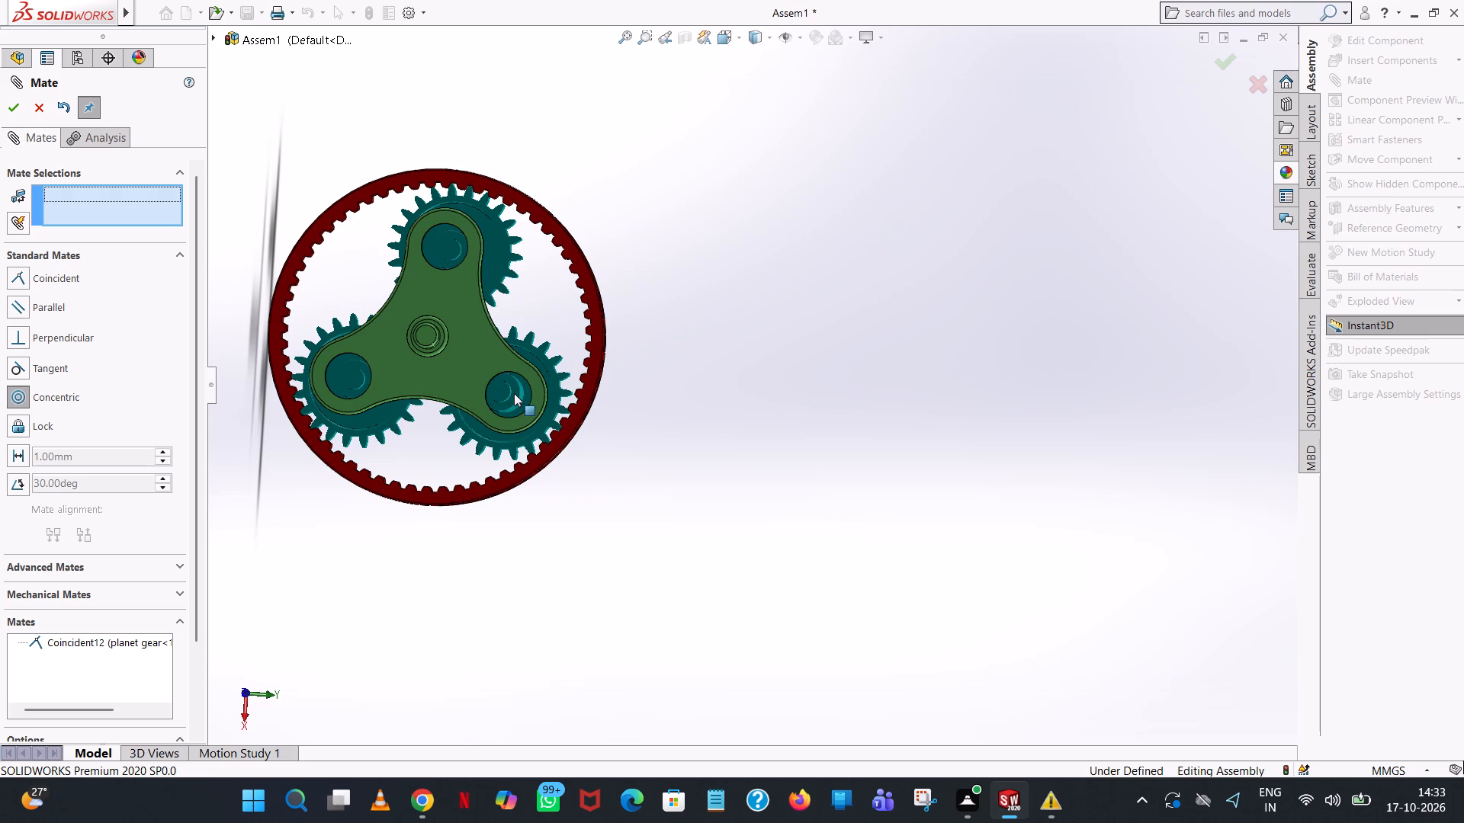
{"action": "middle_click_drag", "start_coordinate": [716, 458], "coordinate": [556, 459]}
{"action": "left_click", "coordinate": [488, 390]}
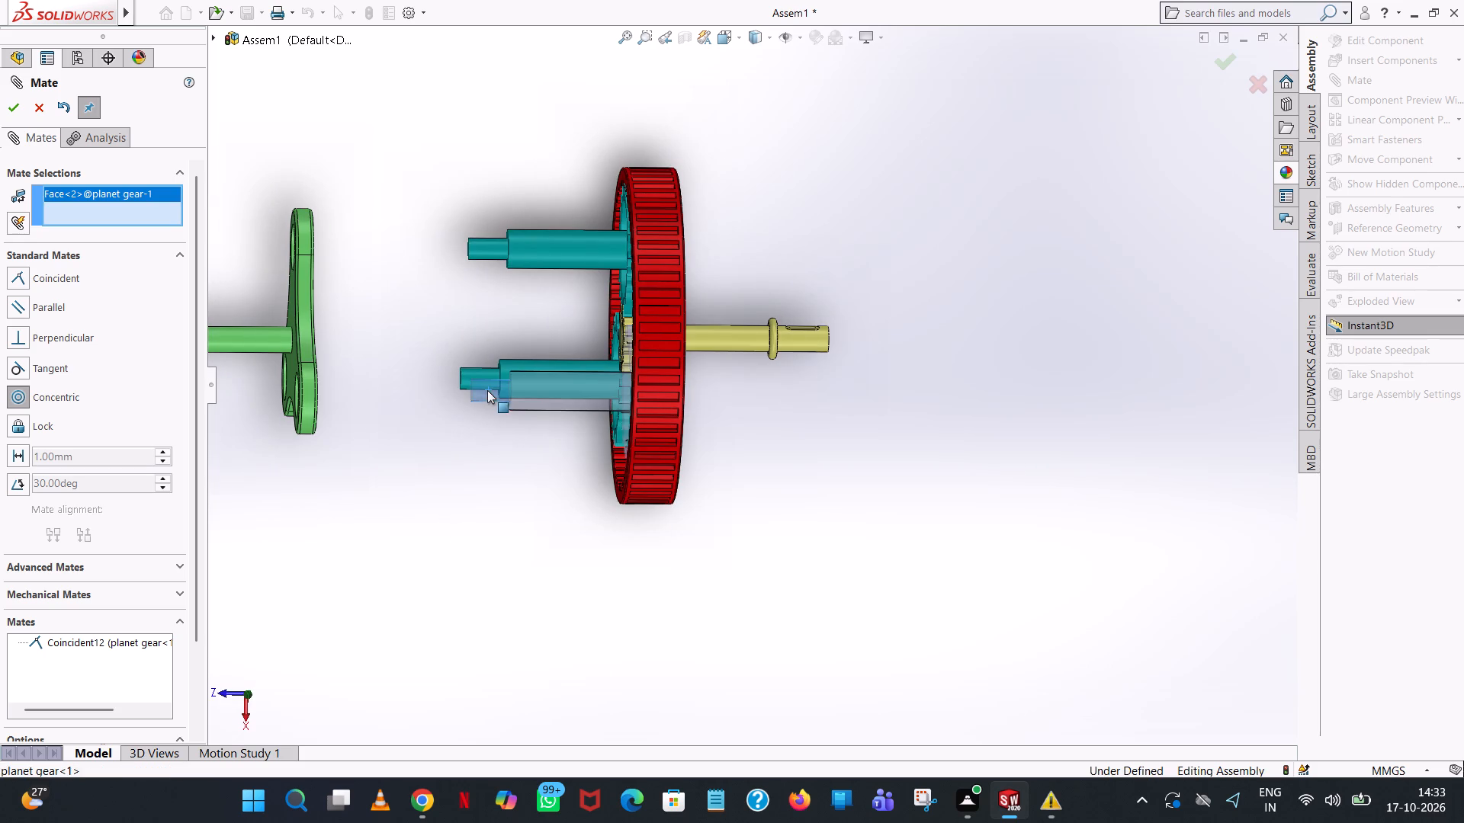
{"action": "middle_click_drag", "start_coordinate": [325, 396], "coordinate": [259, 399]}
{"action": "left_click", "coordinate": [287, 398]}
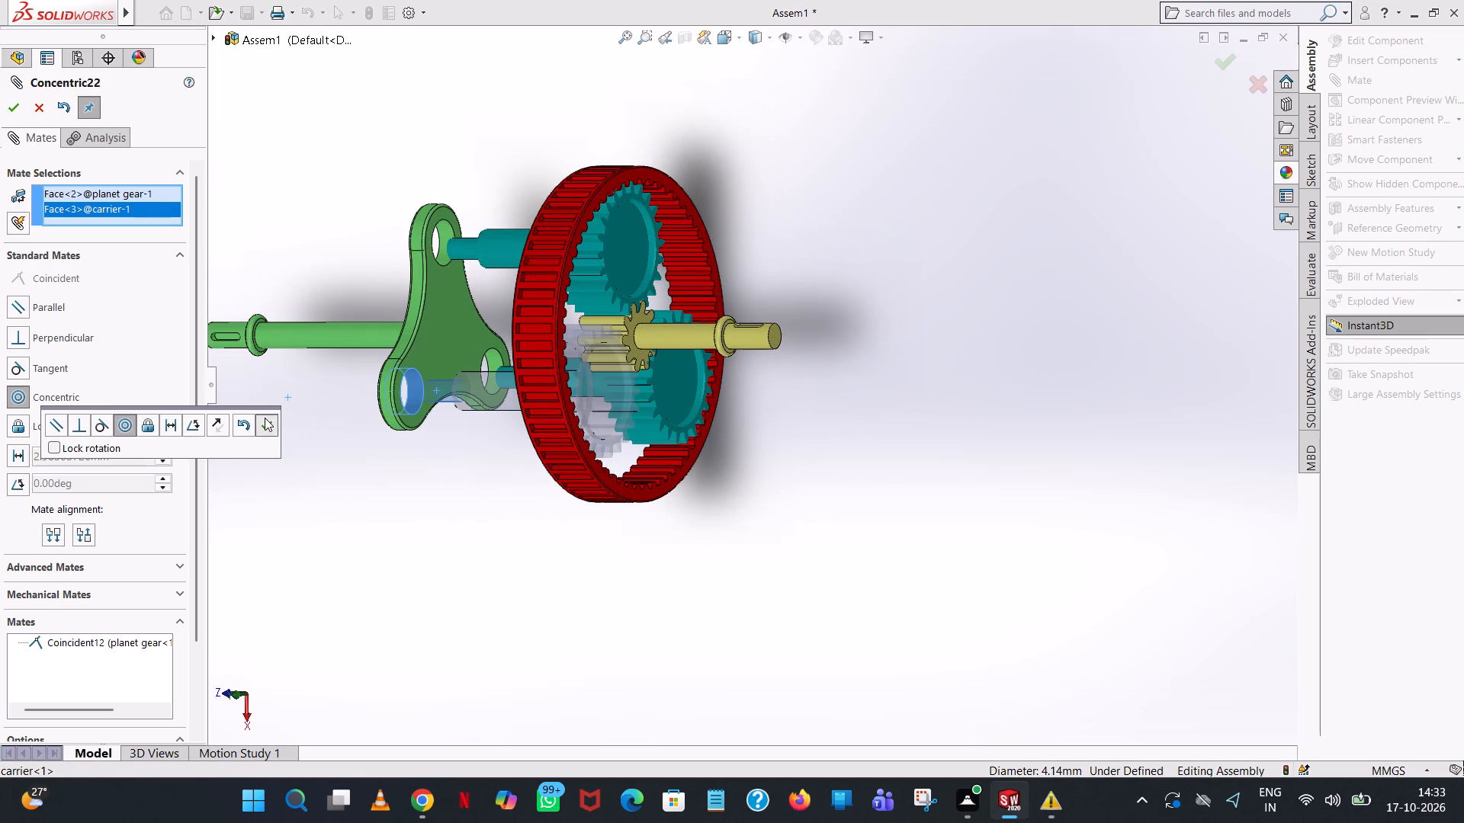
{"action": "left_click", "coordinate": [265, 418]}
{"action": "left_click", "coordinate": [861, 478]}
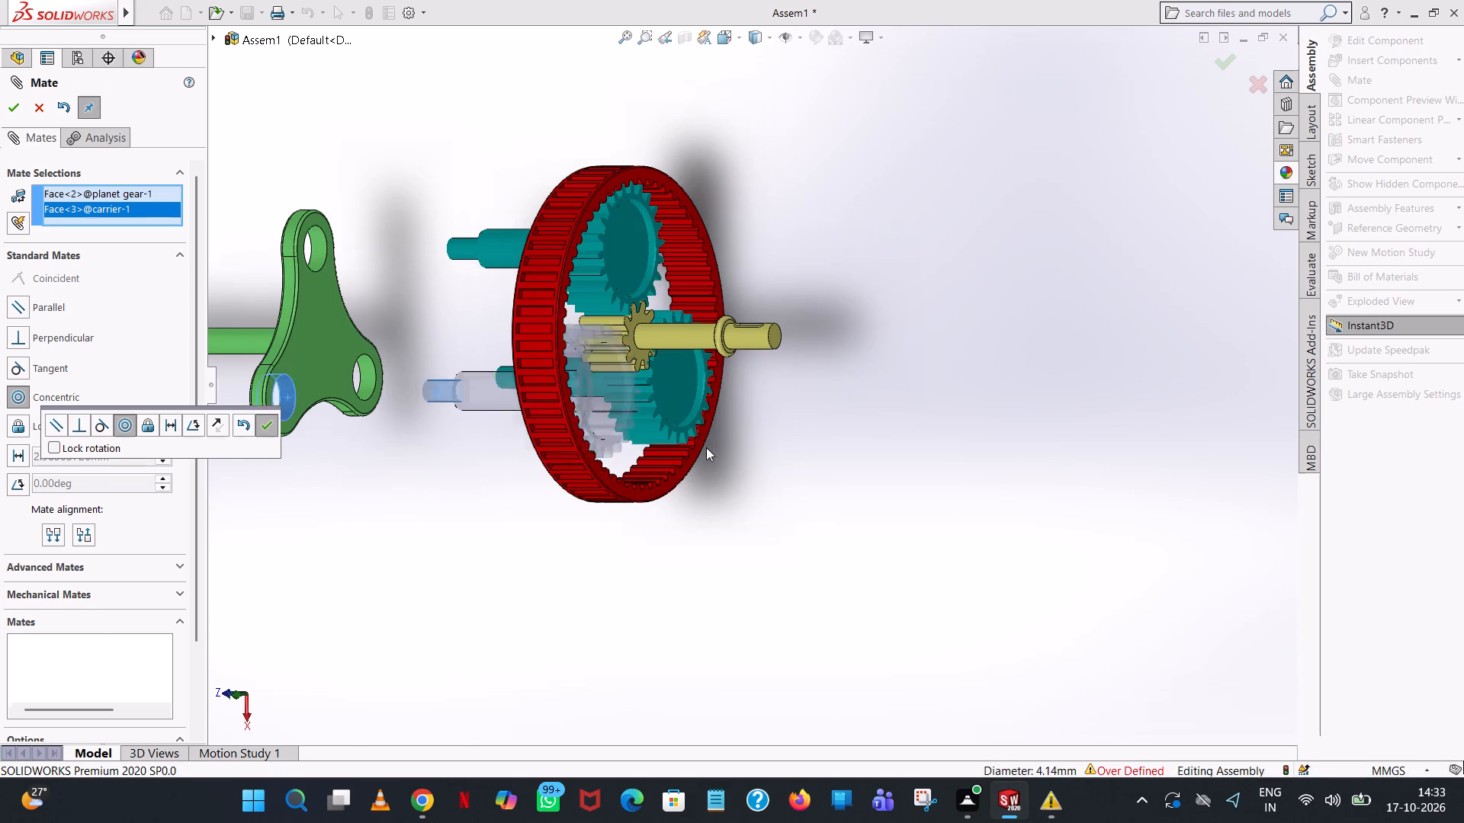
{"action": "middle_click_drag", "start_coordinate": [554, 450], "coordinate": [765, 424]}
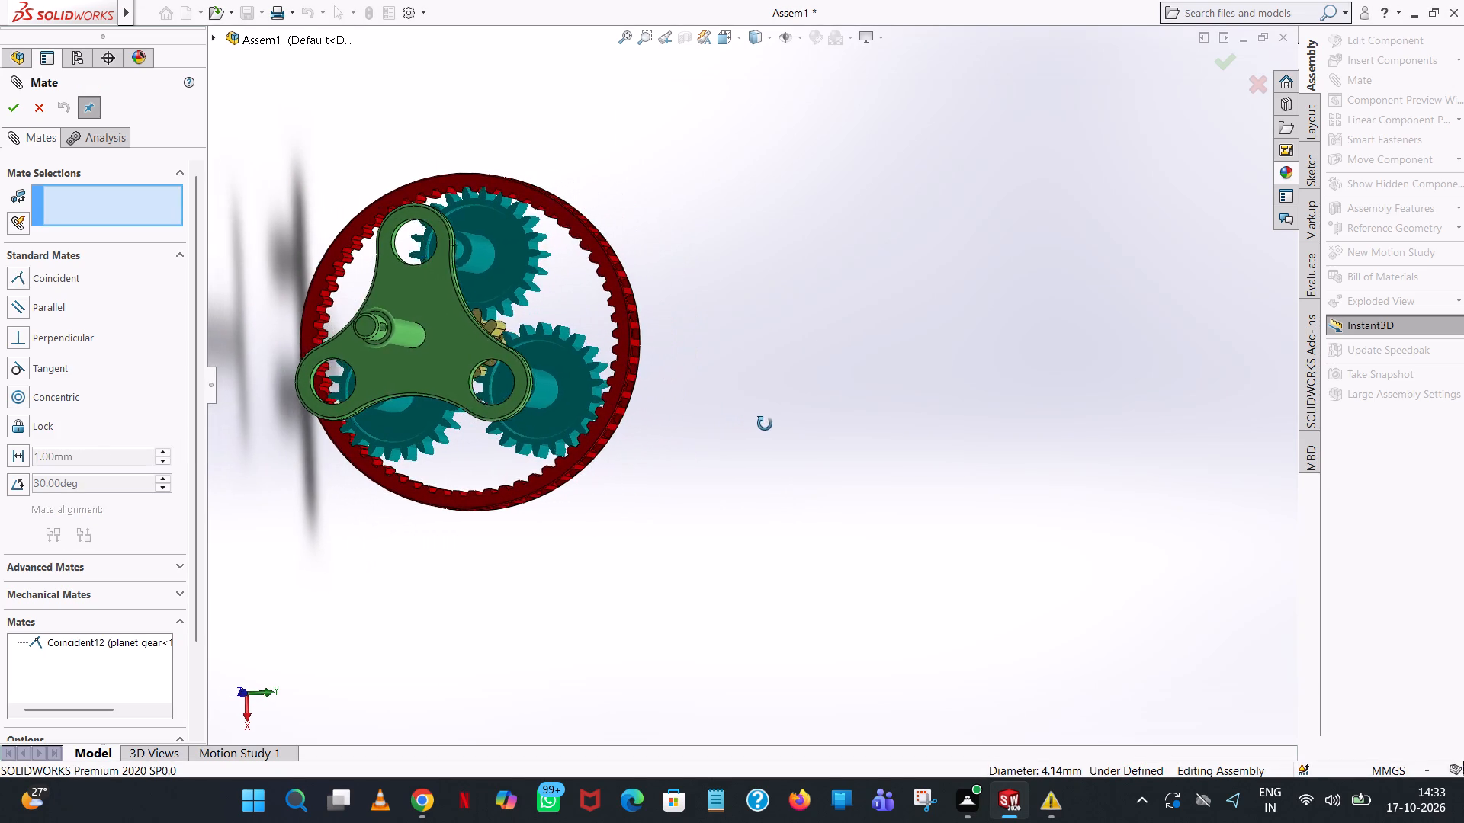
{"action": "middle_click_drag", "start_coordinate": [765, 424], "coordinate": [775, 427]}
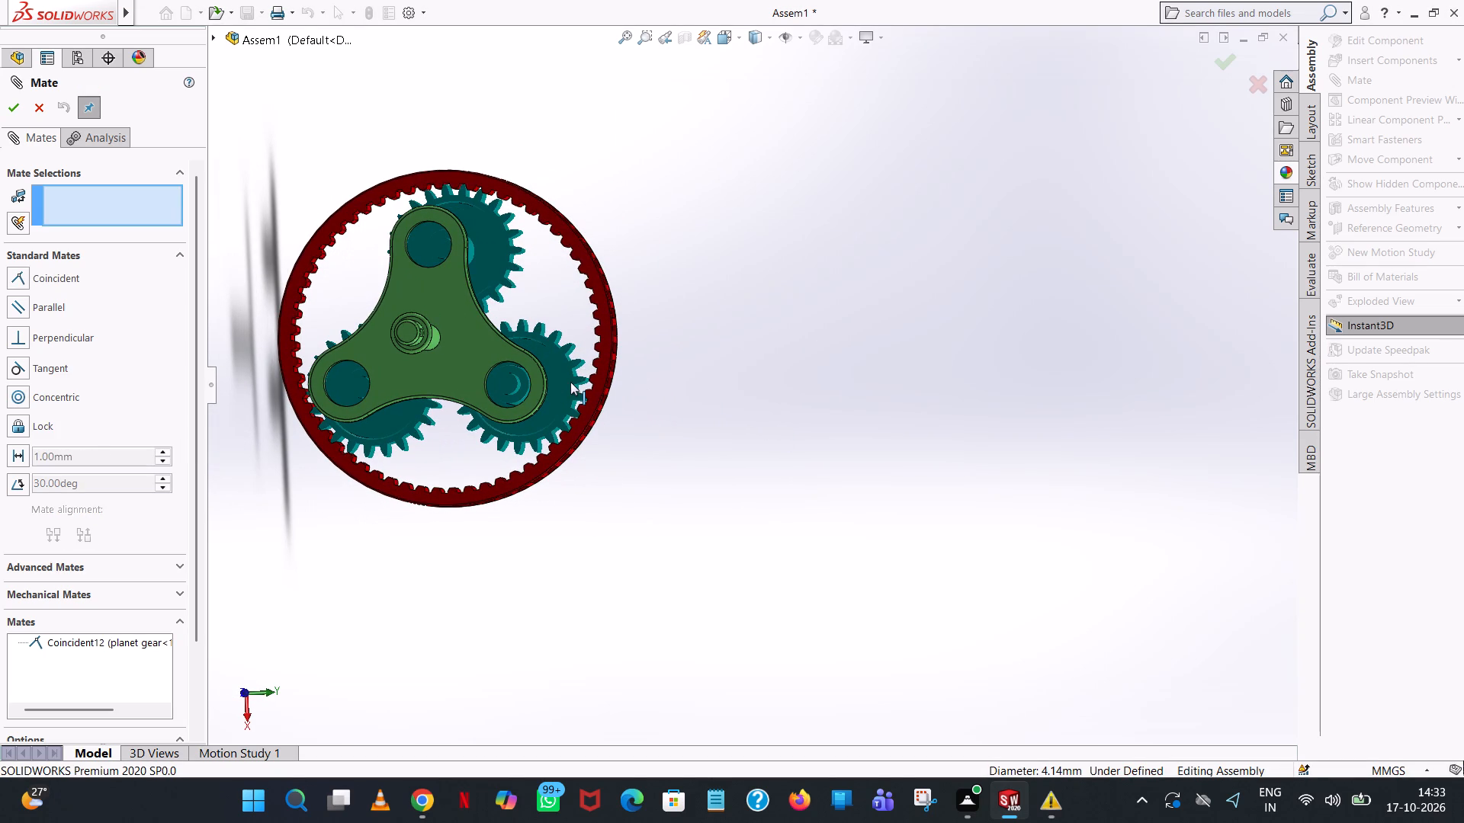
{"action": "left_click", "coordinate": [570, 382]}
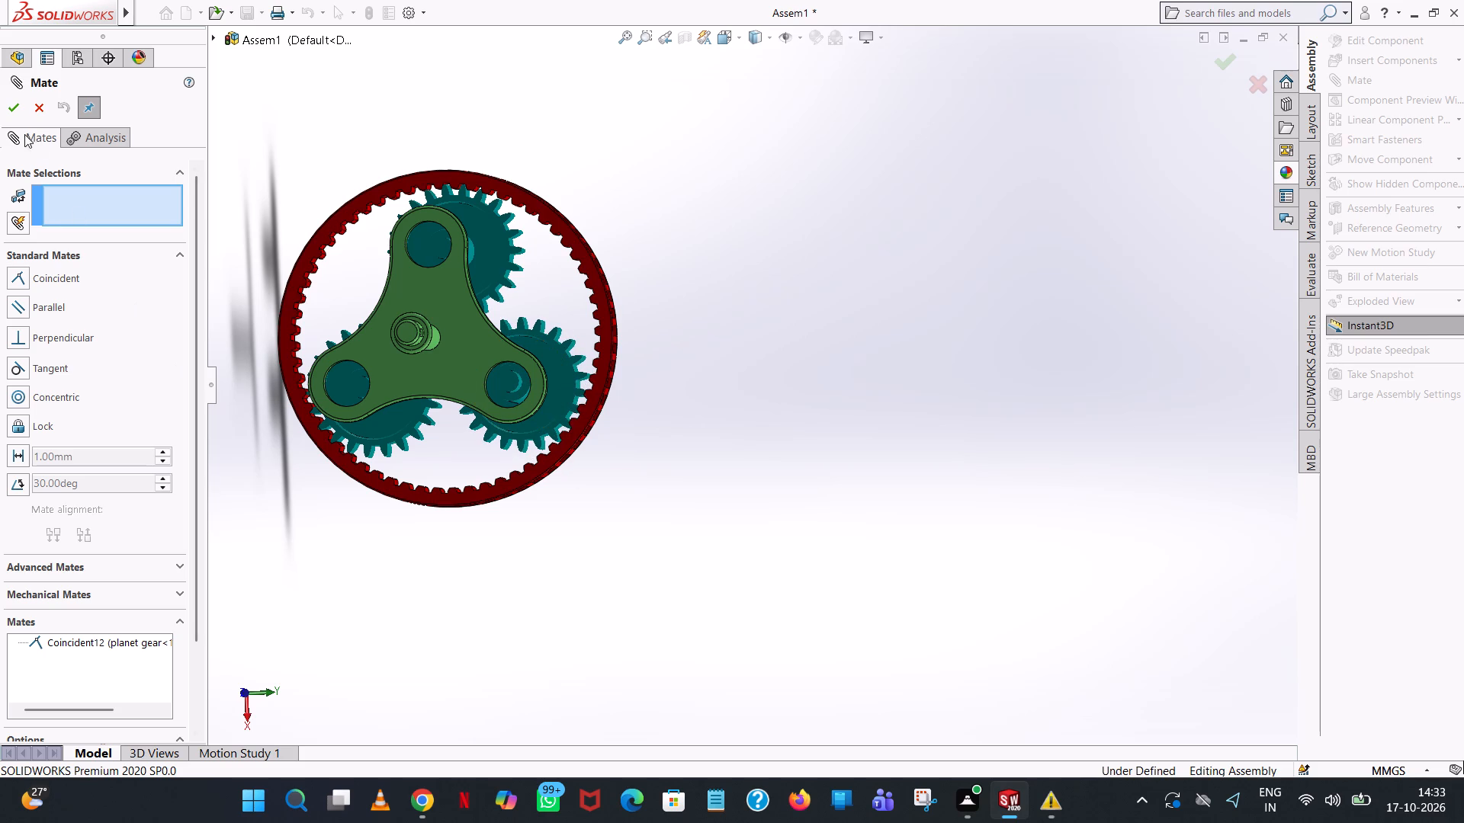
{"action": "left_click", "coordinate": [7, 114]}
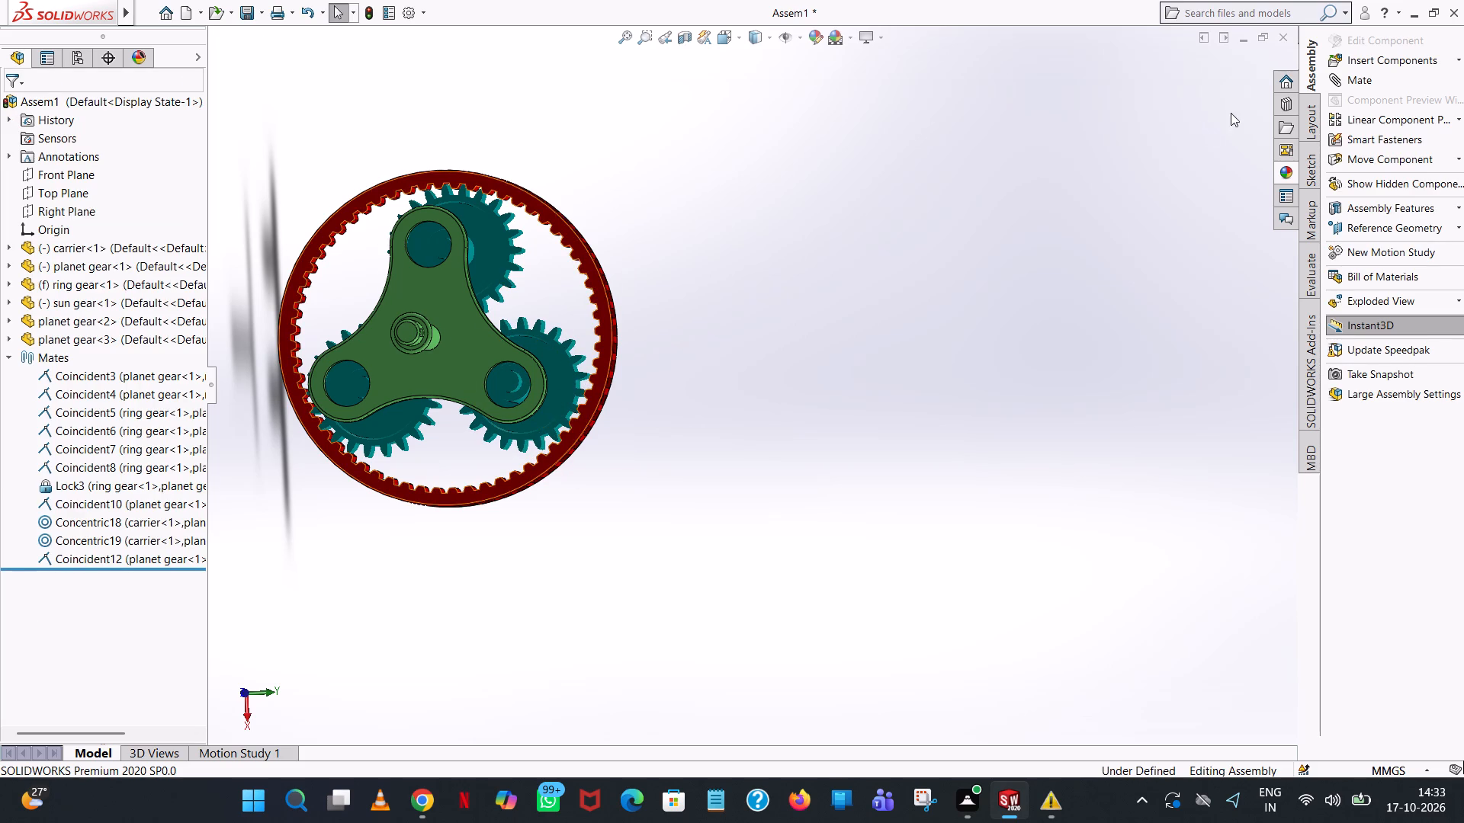
Mate the carrier's hole that faces planet gear<2> concentric with that gear's shaft.
{"action": "left_click", "coordinate": [1350, 78]}
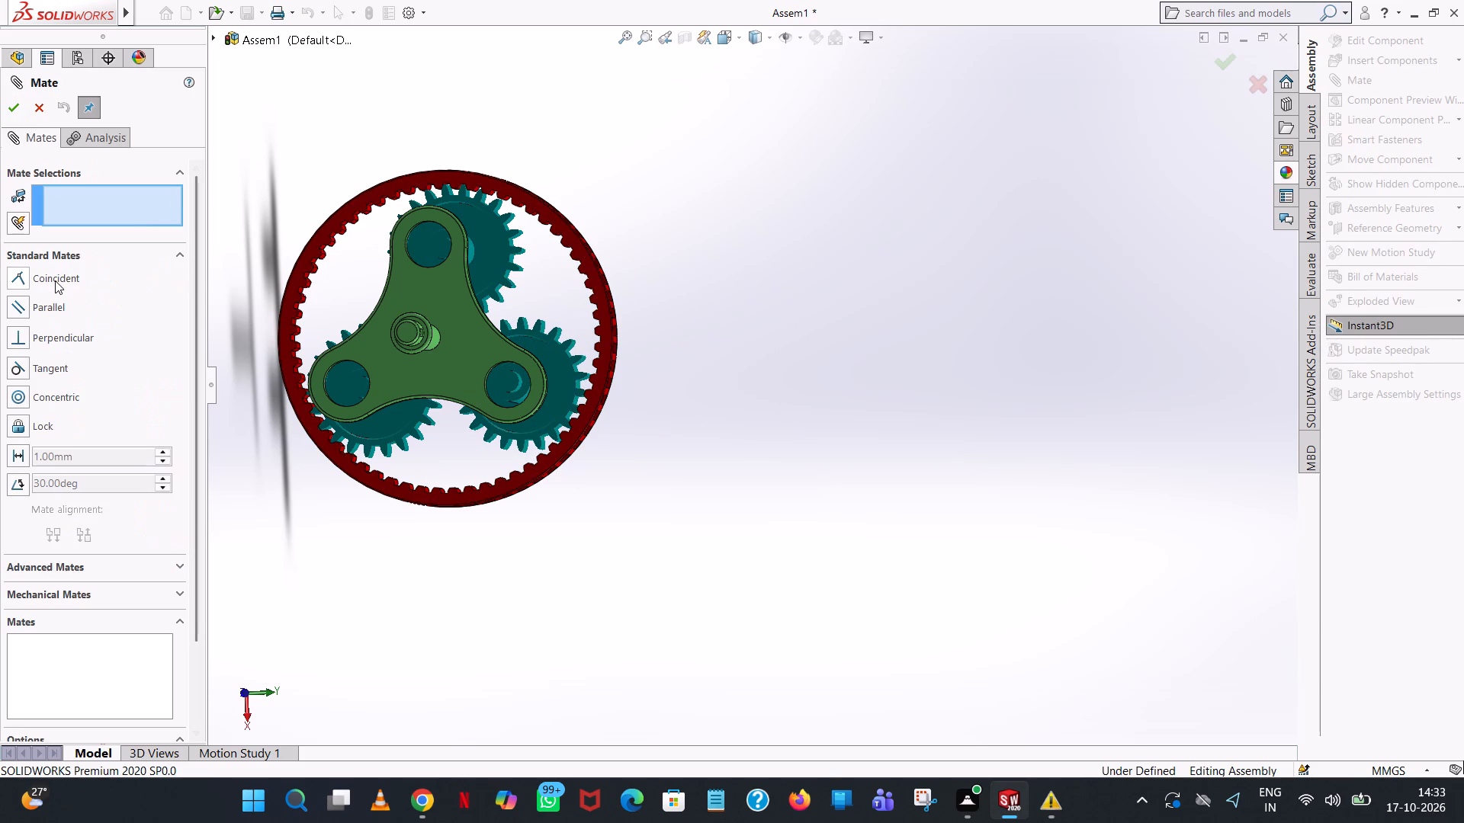
{"action": "left_click", "coordinate": [45, 395]}
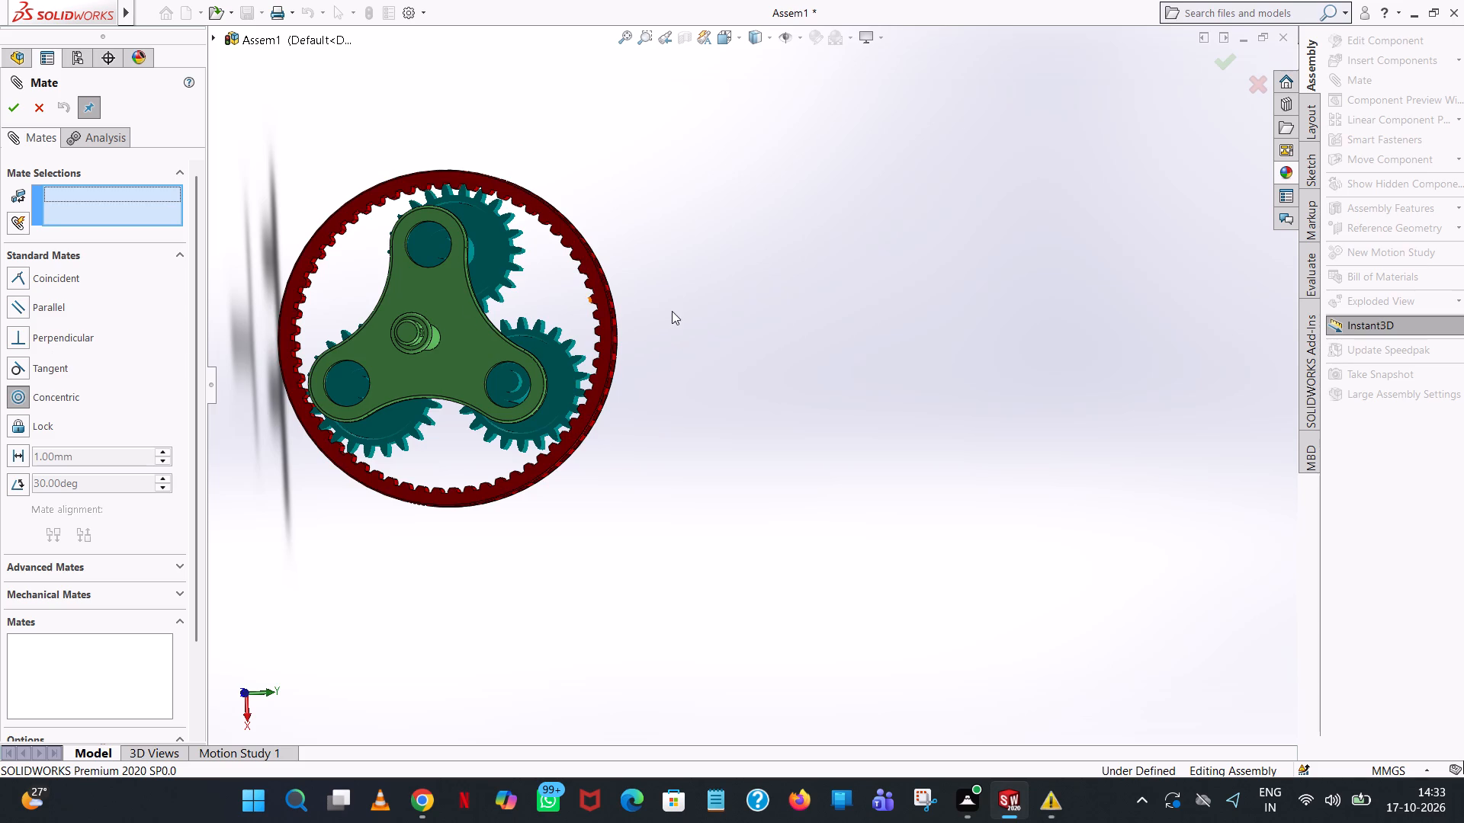
{"action": "middle_click_drag", "start_coordinate": [672, 313], "coordinate": [519, 425]}
{"action": "middle_click_drag", "start_coordinate": [351, 315], "coordinate": [284, 392]}
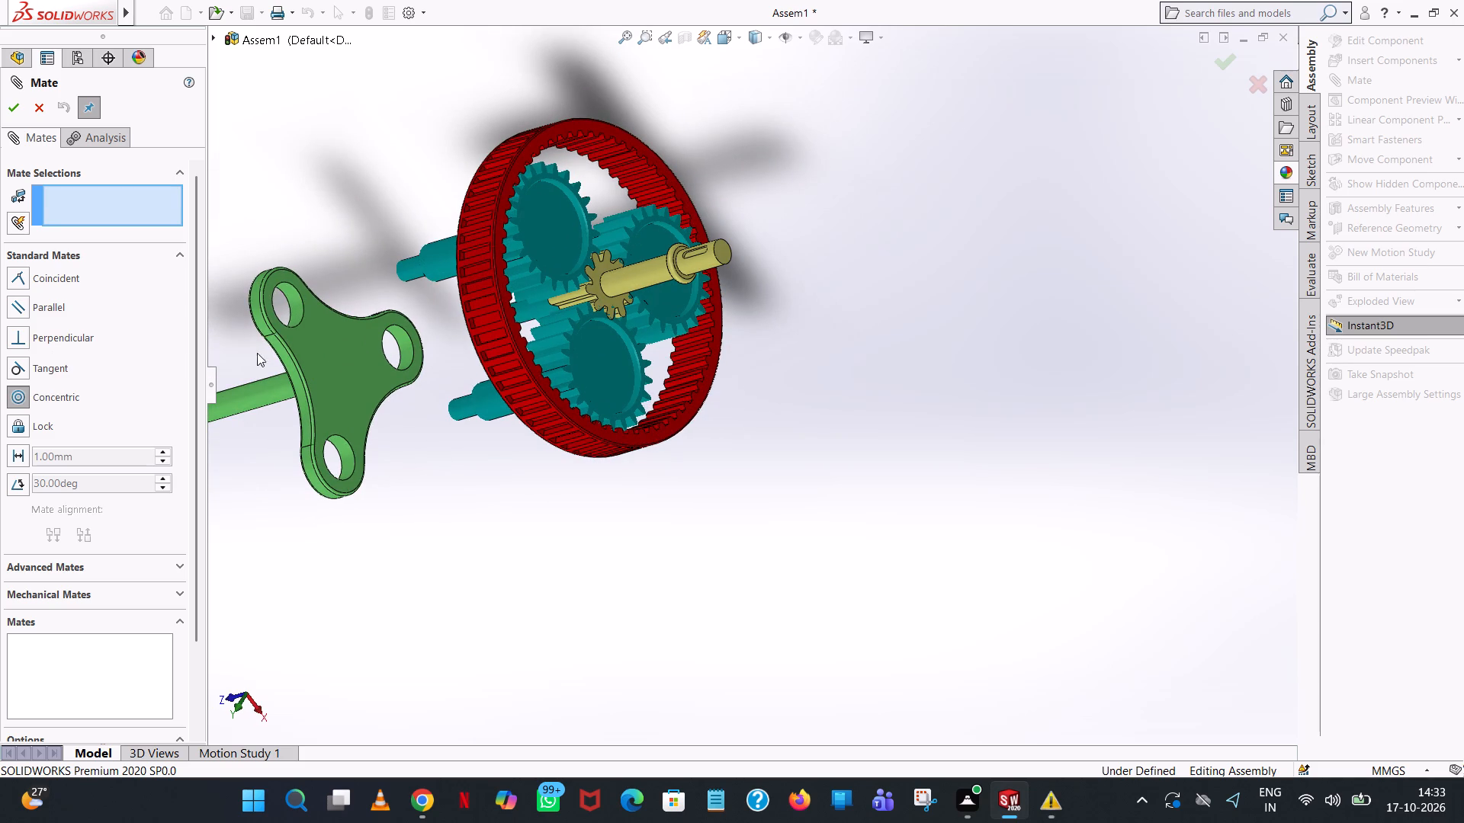
{"action": "left_click", "coordinate": [295, 306]}
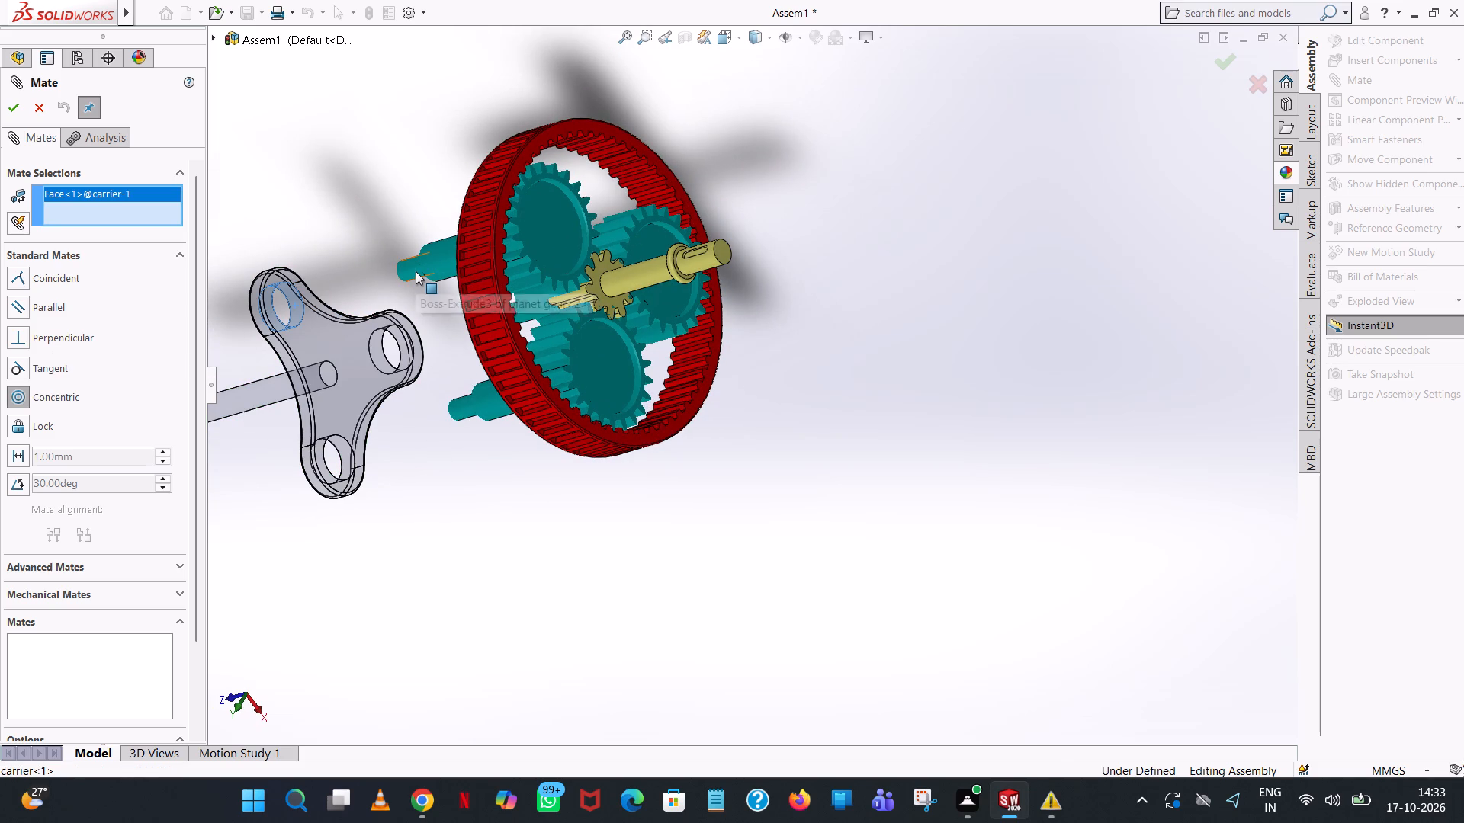
{"action": "left_click", "coordinate": [416, 271]}
{"action": "left_click", "coordinate": [400, 223]}
{"action": "left_click", "coordinate": [395, 223]}
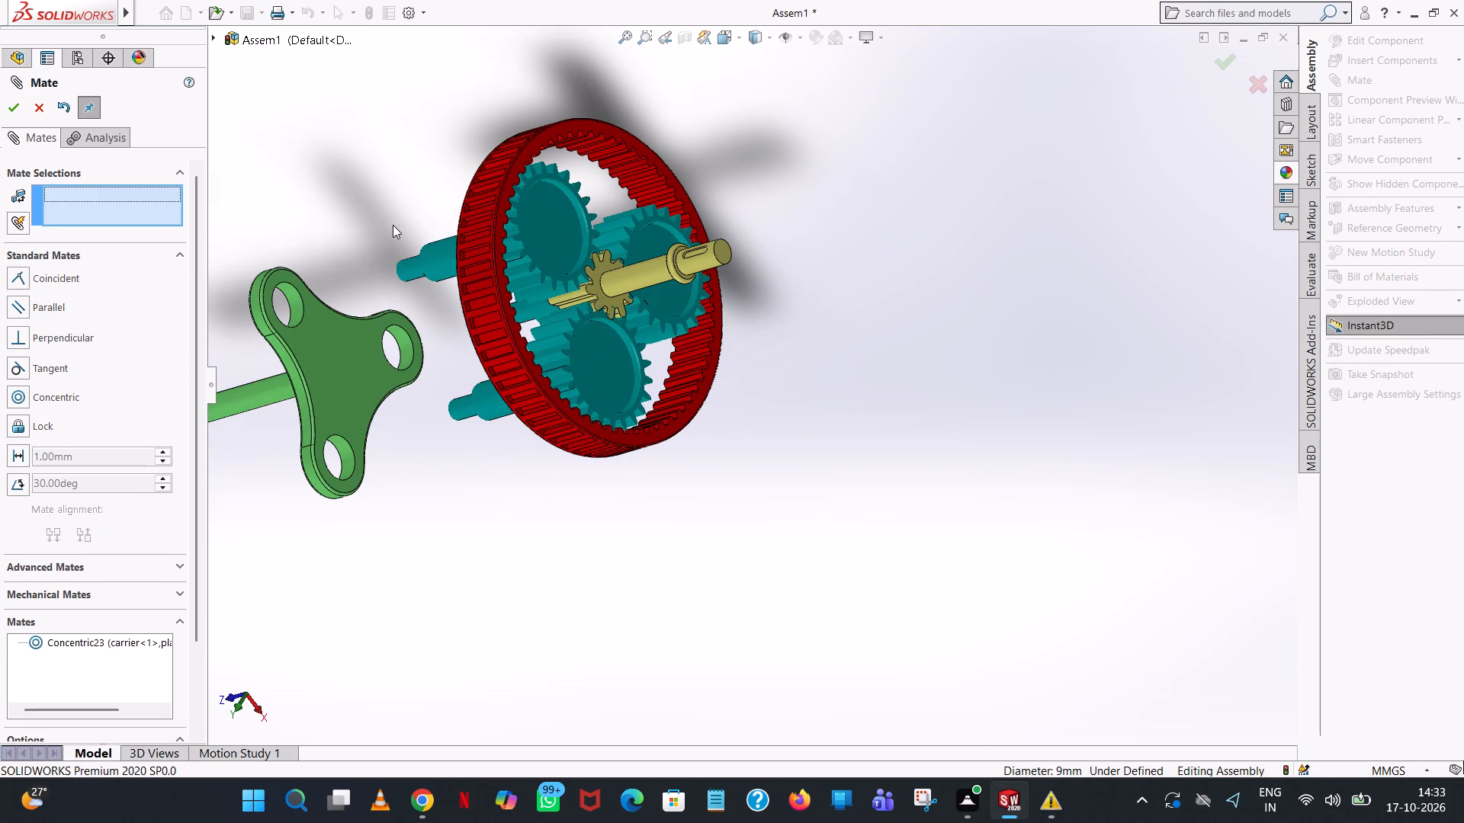
Slide the carrier along its axis toward the ring gear so the planet gear shaft ends enter its holes.
{"action": "left_click_drag", "start_coordinate": [274, 376], "coordinate": [357, 383]}
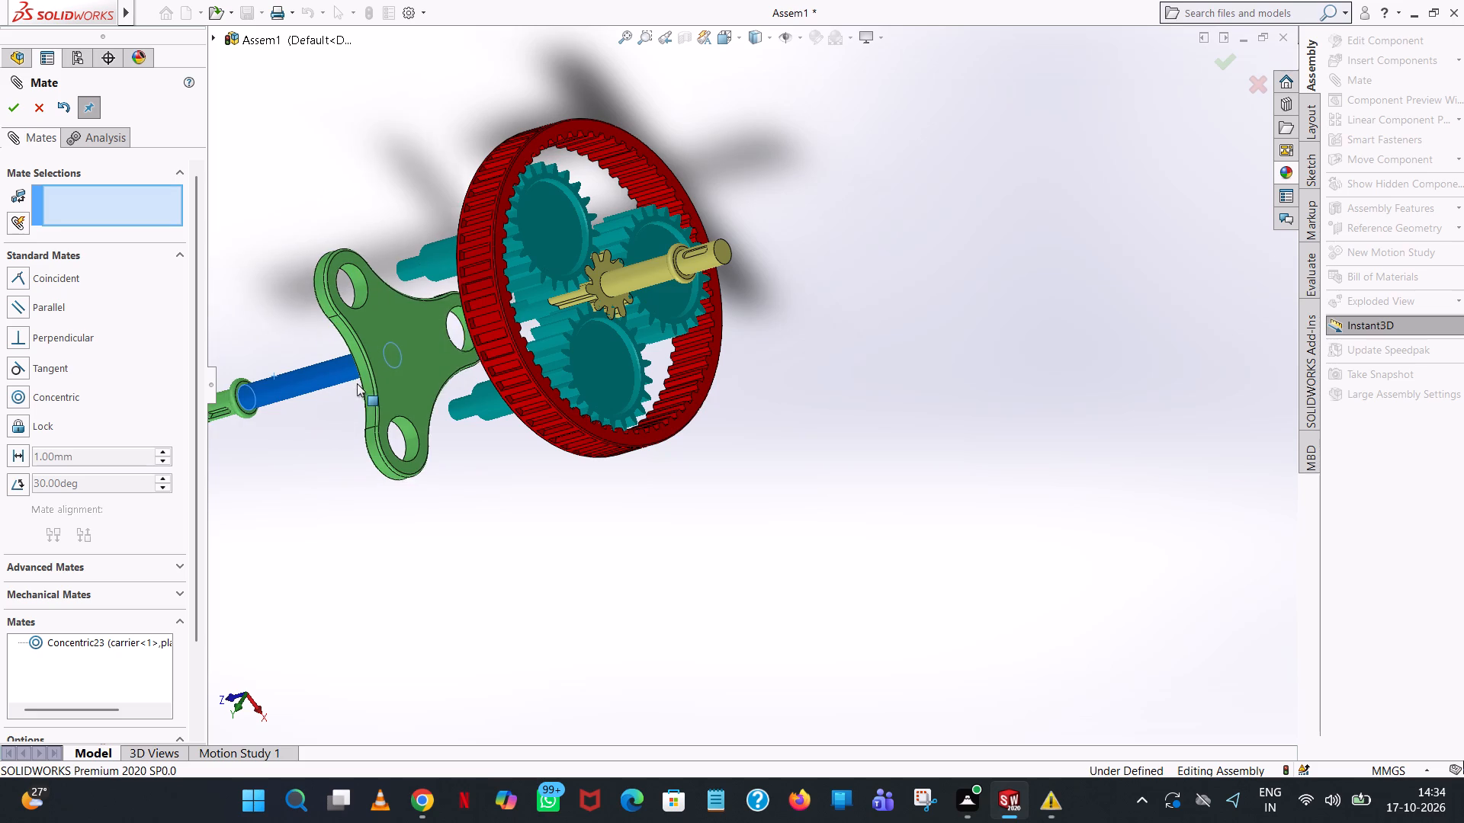
{"action": "left_click_drag", "start_coordinate": [357, 383], "coordinate": [425, 408]}
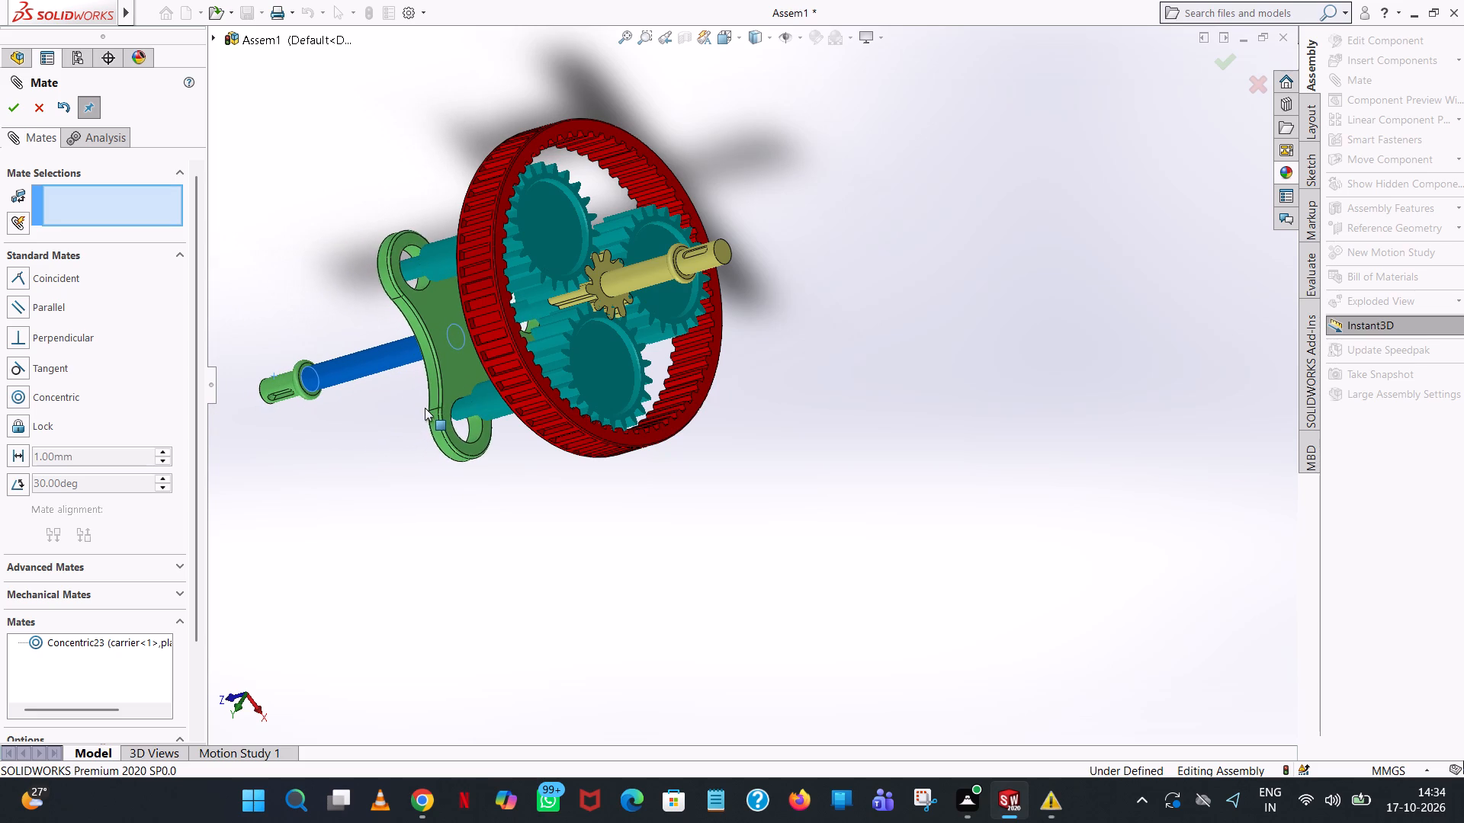
{"action": "left_click_drag", "start_coordinate": [425, 408], "coordinate": [439, 417]}
Test whether planet gear<3> and planet gear<2> can be moved inside the ring gear.
{"action": "middle_click_drag", "start_coordinate": [579, 497], "coordinate": [751, 398]}
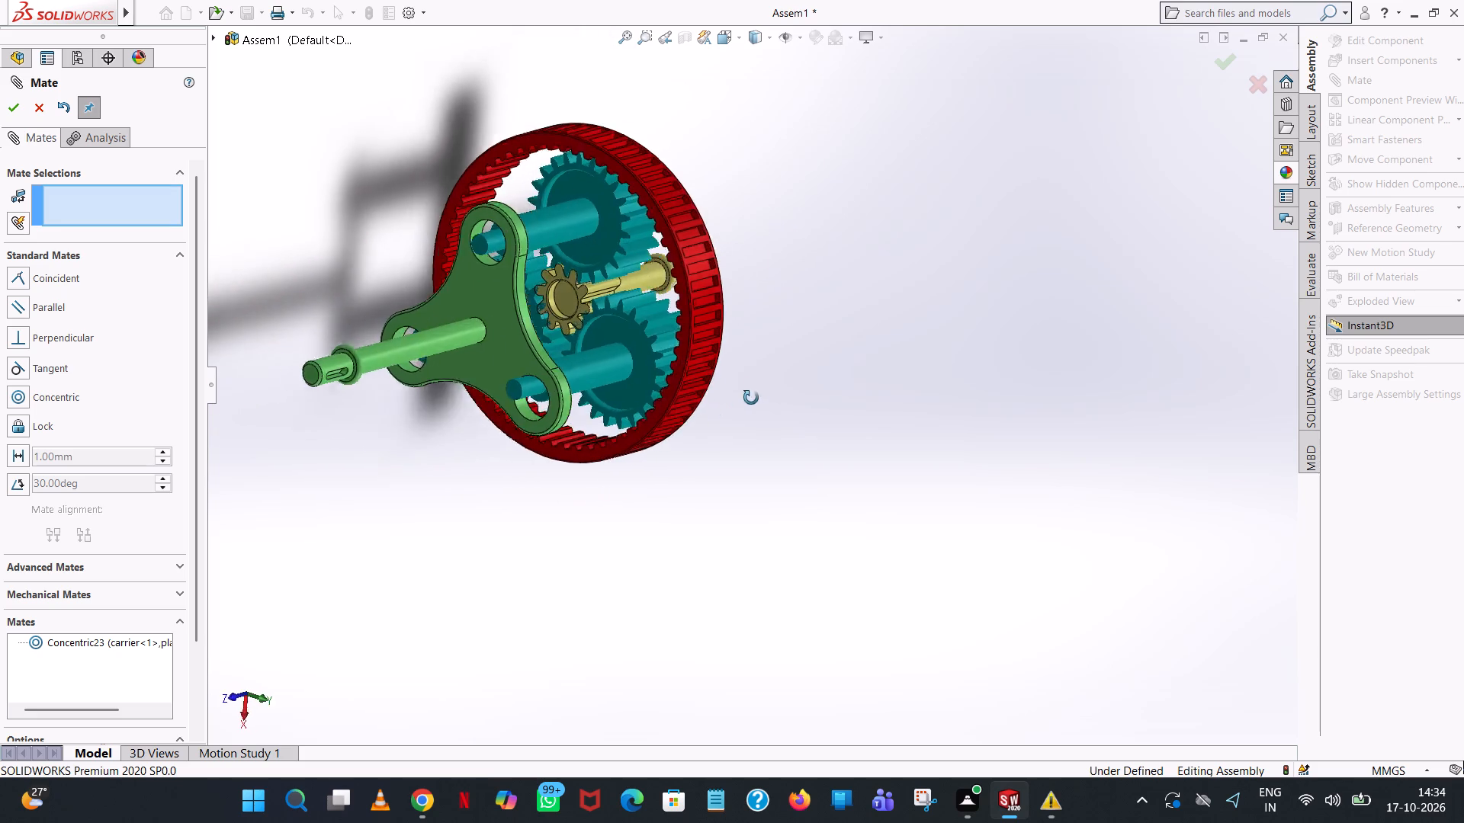
{"action": "middle_click_drag", "start_coordinate": [751, 398], "coordinate": [818, 370]}
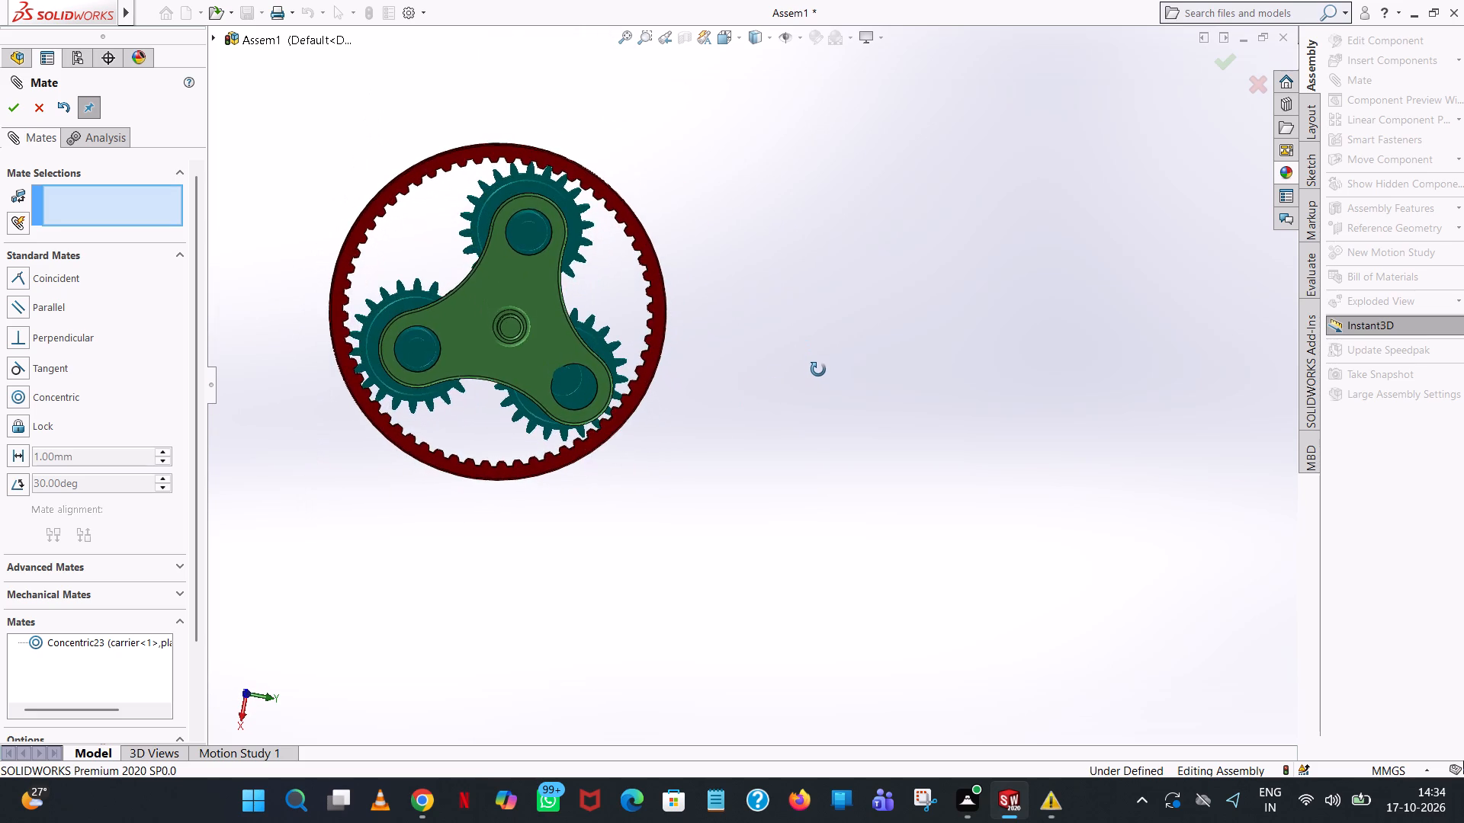
{"action": "middle_click_drag", "start_coordinate": [818, 370], "coordinate": [813, 361]}
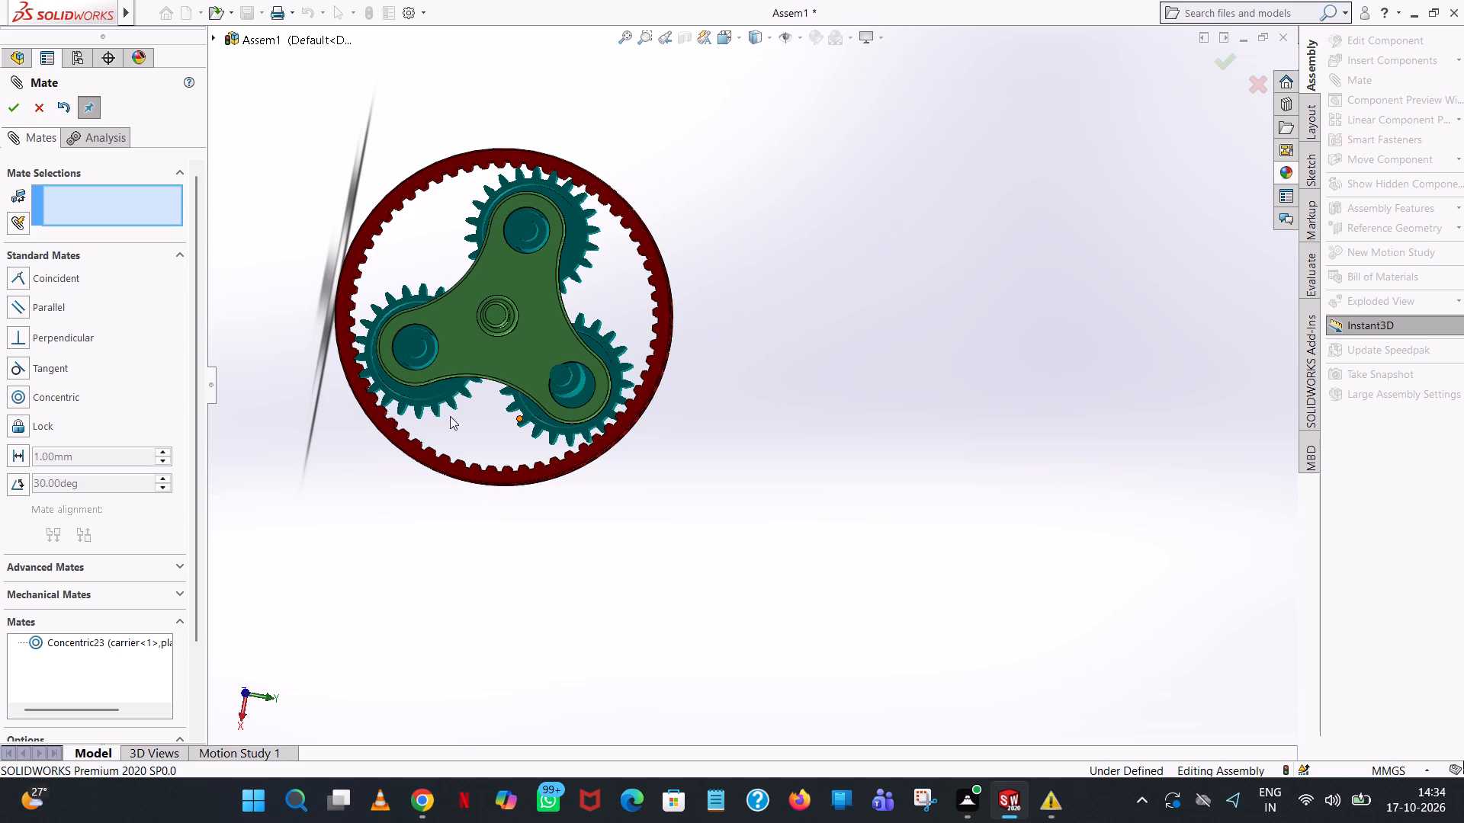
{"action": "left_click_drag", "start_coordinate": [440, 389], "coordinate": [429, 392]}
{"action": "left_click_drag", "start_coordinate": [429, 392], "coordinate": [386, 376]}
{"action": "left_click_drag", "start_coordinate": [415, 398], "coordinate": [386, 380]}
{"action": "left_click_drag", "start_coordinate": [399, 406], "coordinate": [449, 395]}
{"action": "left_click", "coordinate": [300, 455]}
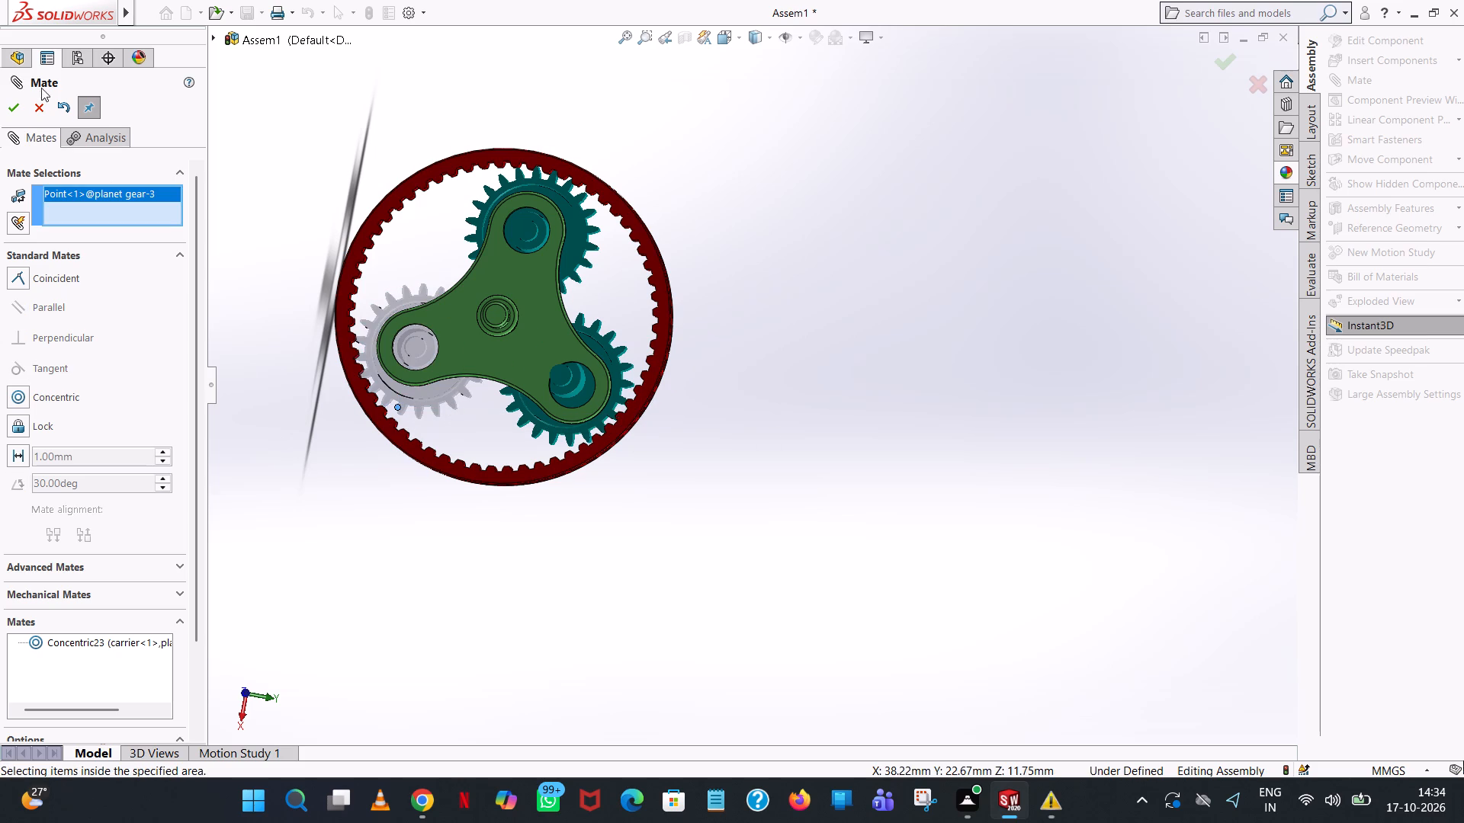
{"action": "left_click", "coordinate": [47, 101]}
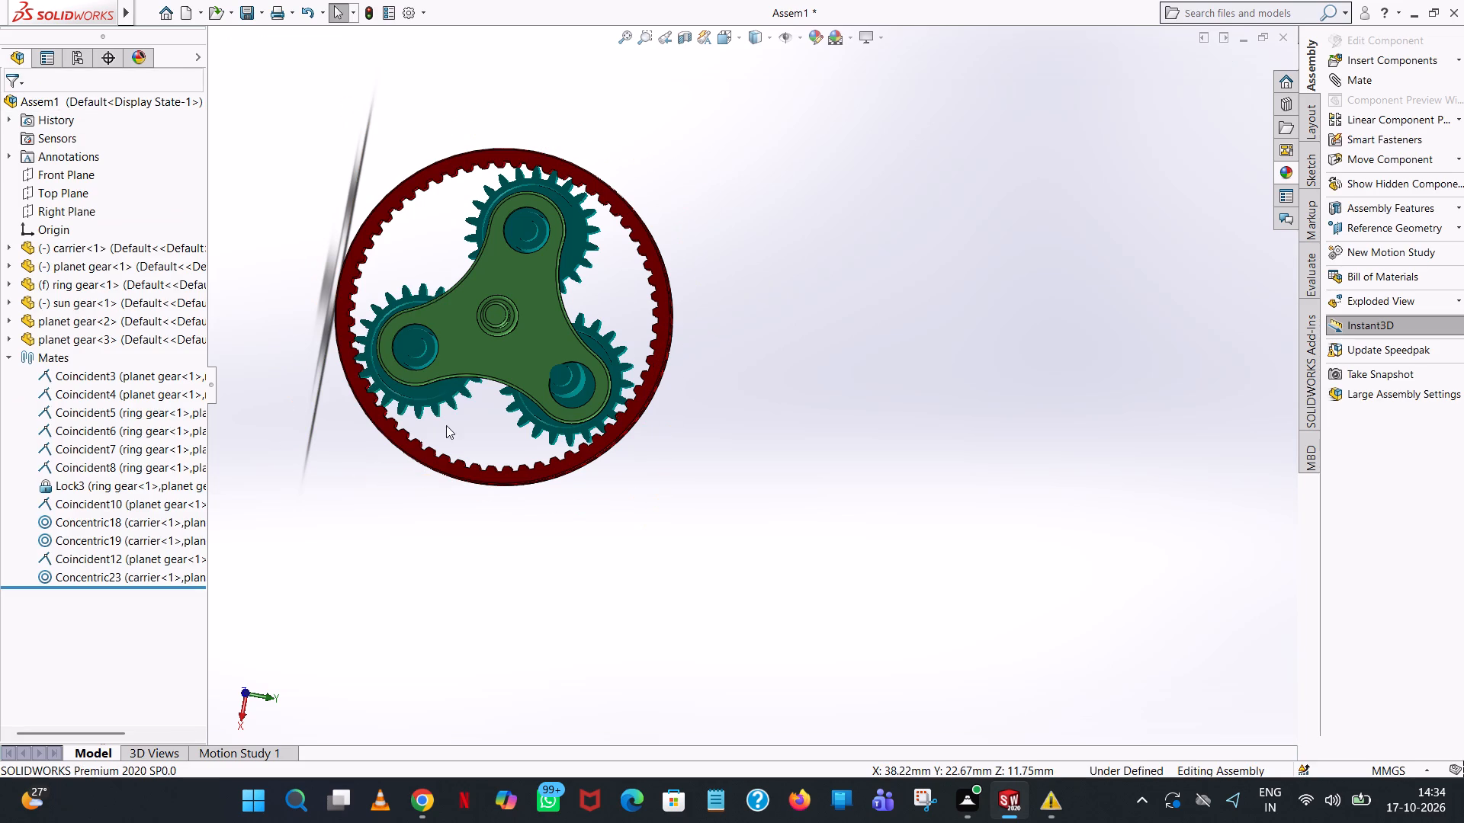
{"action": "left_click_drag", "start_coordinate": [443, 386], "coordinate": [413, 392]}
{"action": "left_click", "coordinate": [891, 291]}
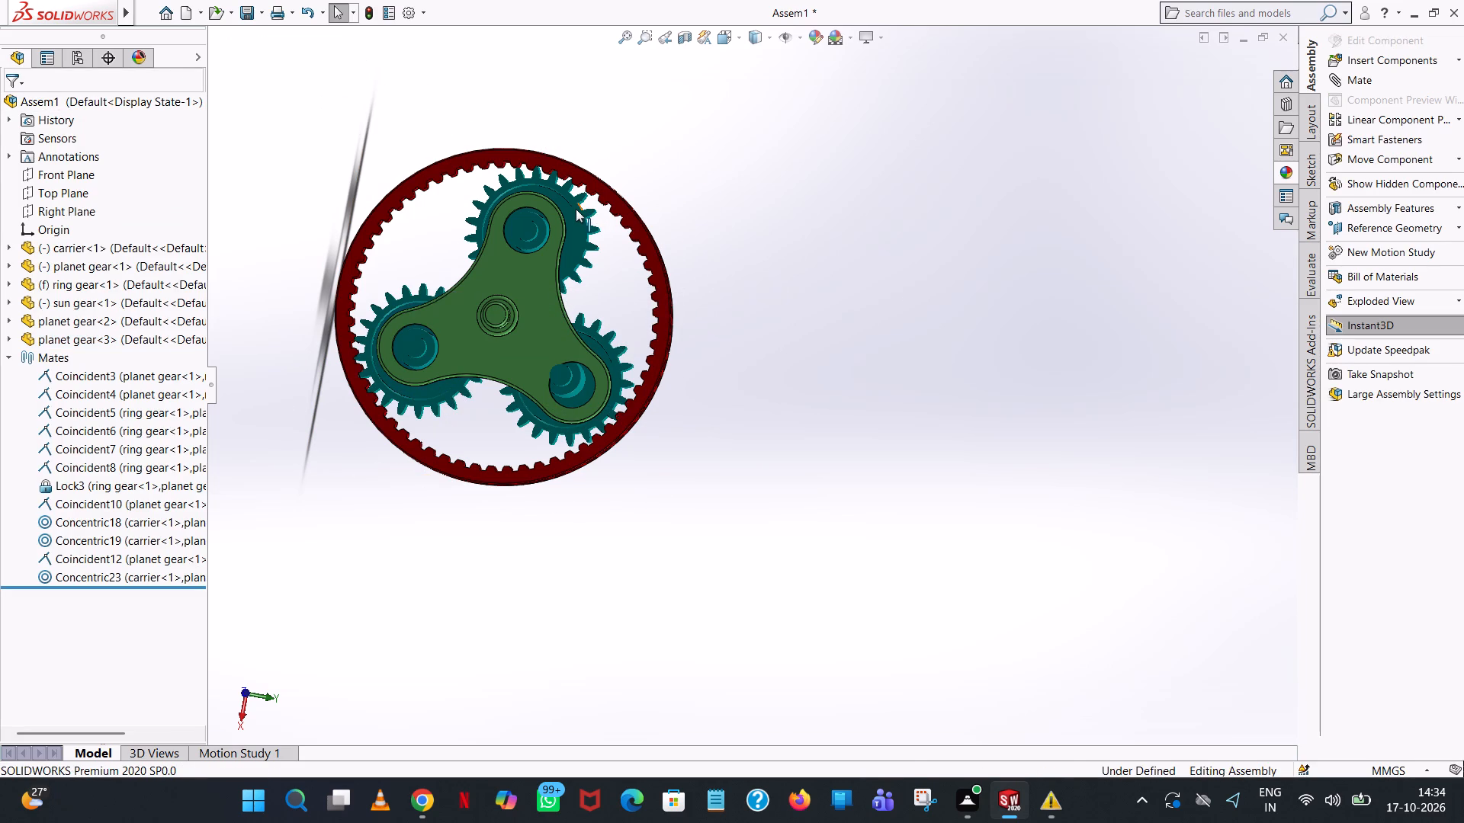
{"action": "left_click_drag", "start_coordinate": [576, 209], "coordinate": [589, 241]}
{"action": "left_click", "coordinate": [986, 307]}
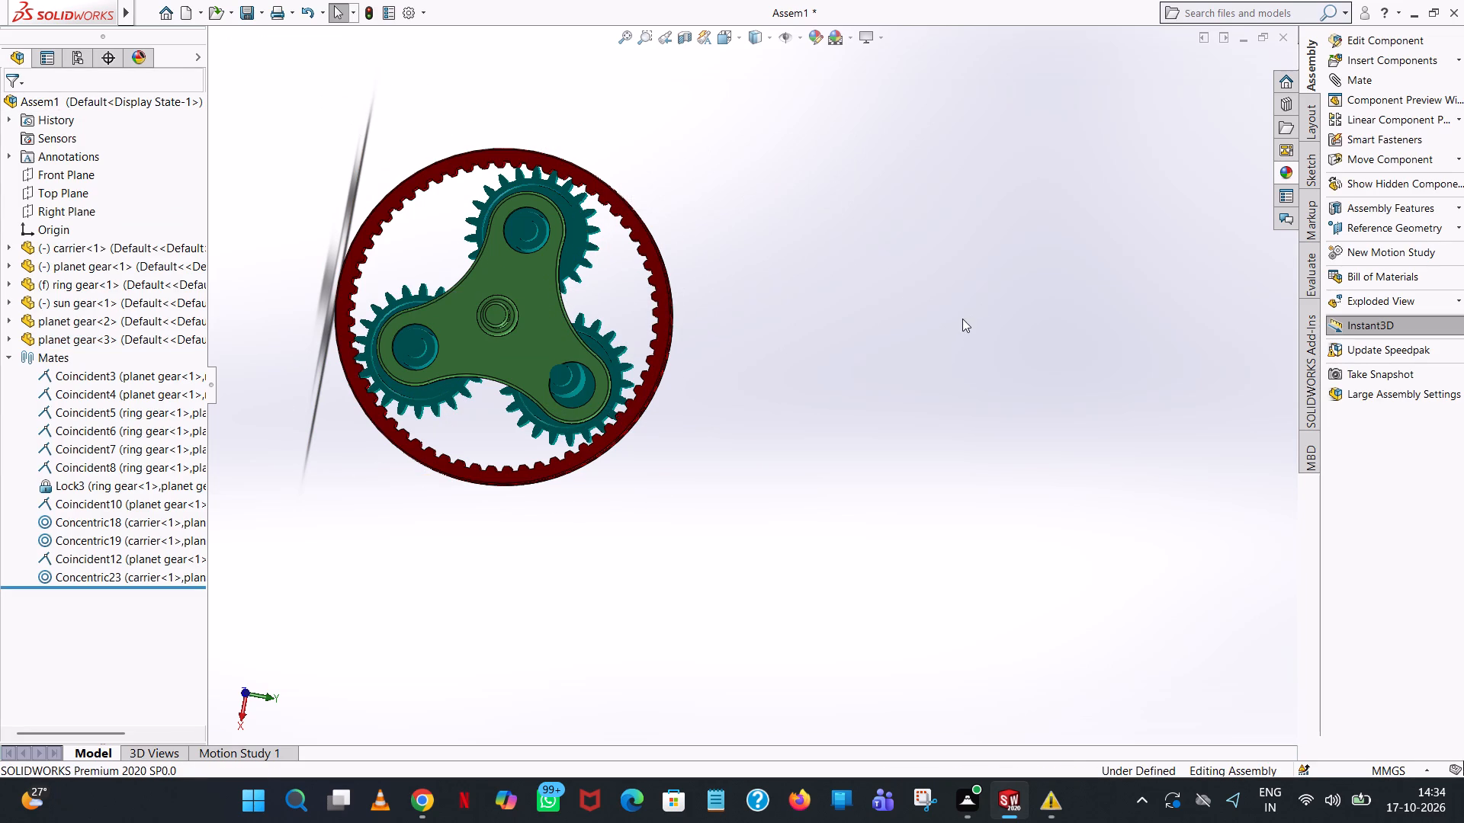
Delete the lock mate between the ring gear and planet gear<2>.
{"action": "left_click", "coordinate": [101, 482]}
{"action": "right_click", "coordinate": [101, 482]}
{"action": "left_click", "coordinate": [159, 530]}
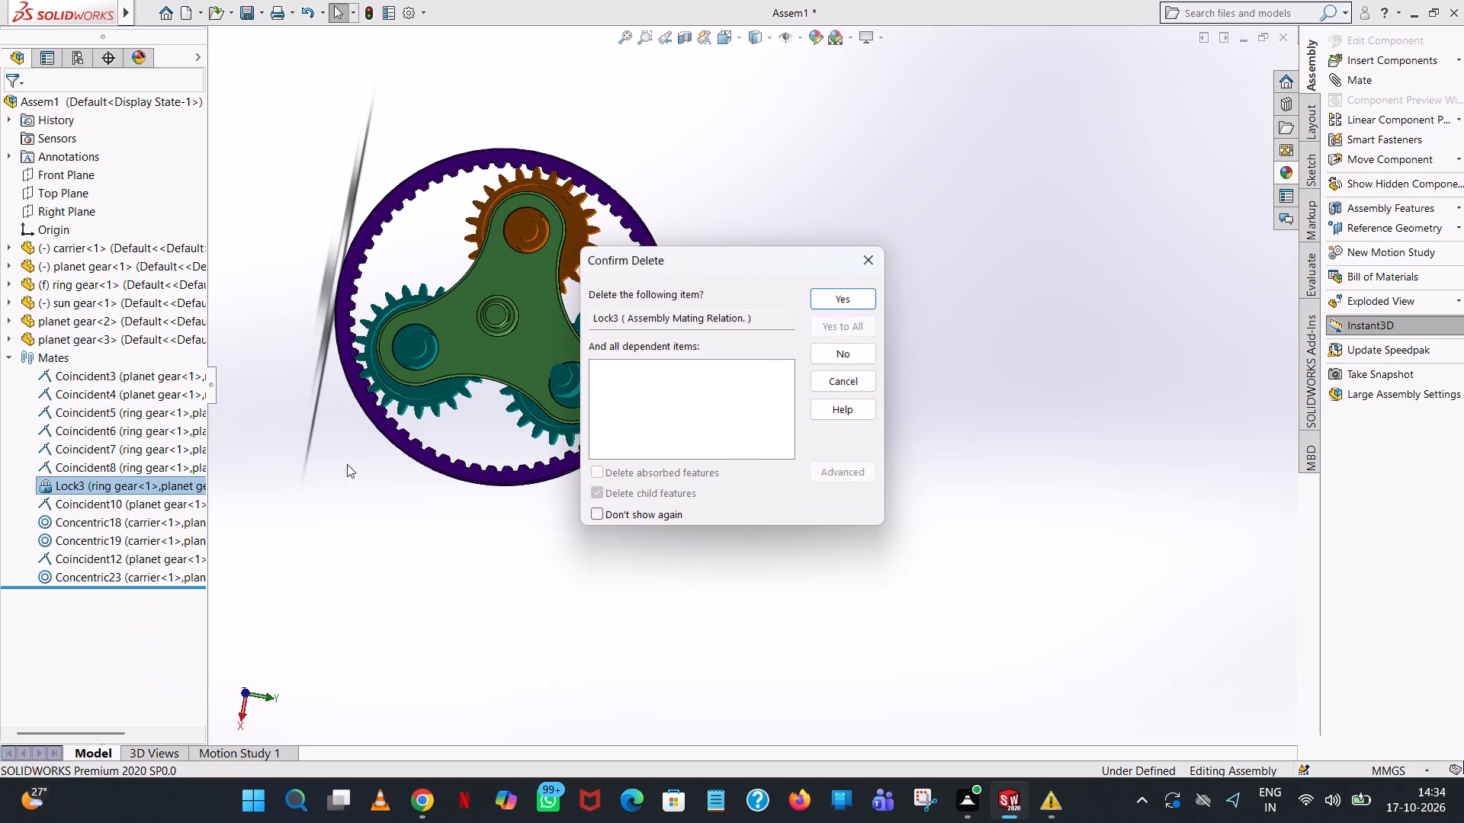
{"action": "left_click", "coordinate": [842, 309]}
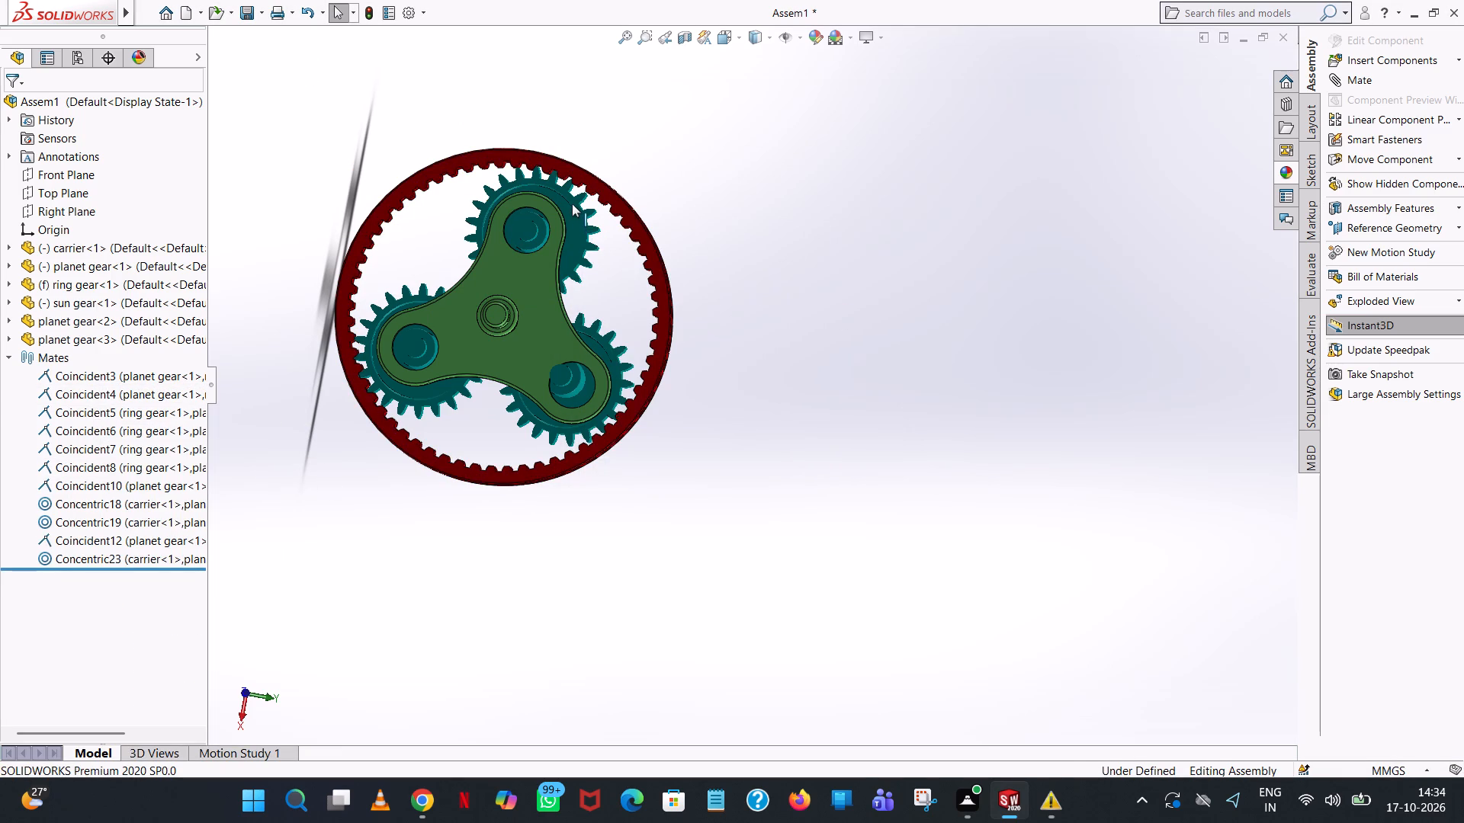
Test again whether planet gear<2> can be rotated inside the ring gear.
{"action": "left_click_drag", "start_coordinate": [572, 203], "coordinate": [592, 234]}
{"action": "left_click", "coordinate": [712, 221]}
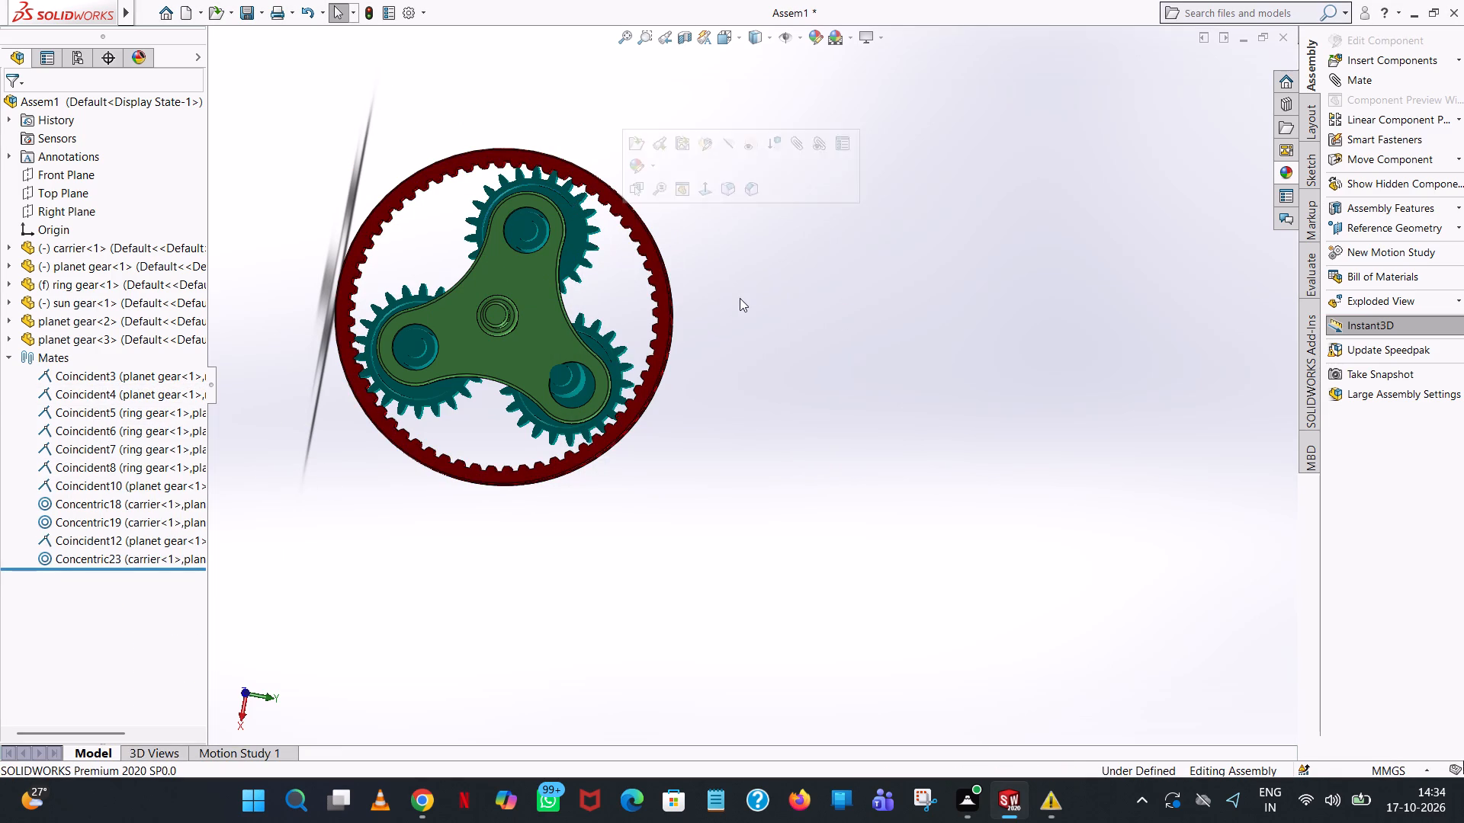
{"action": "left_click", "coordinate": [817, 309]}
{"action": "middle_click_drag", "start_coordinate": [698, 287], "coordinate": [603, 271]}
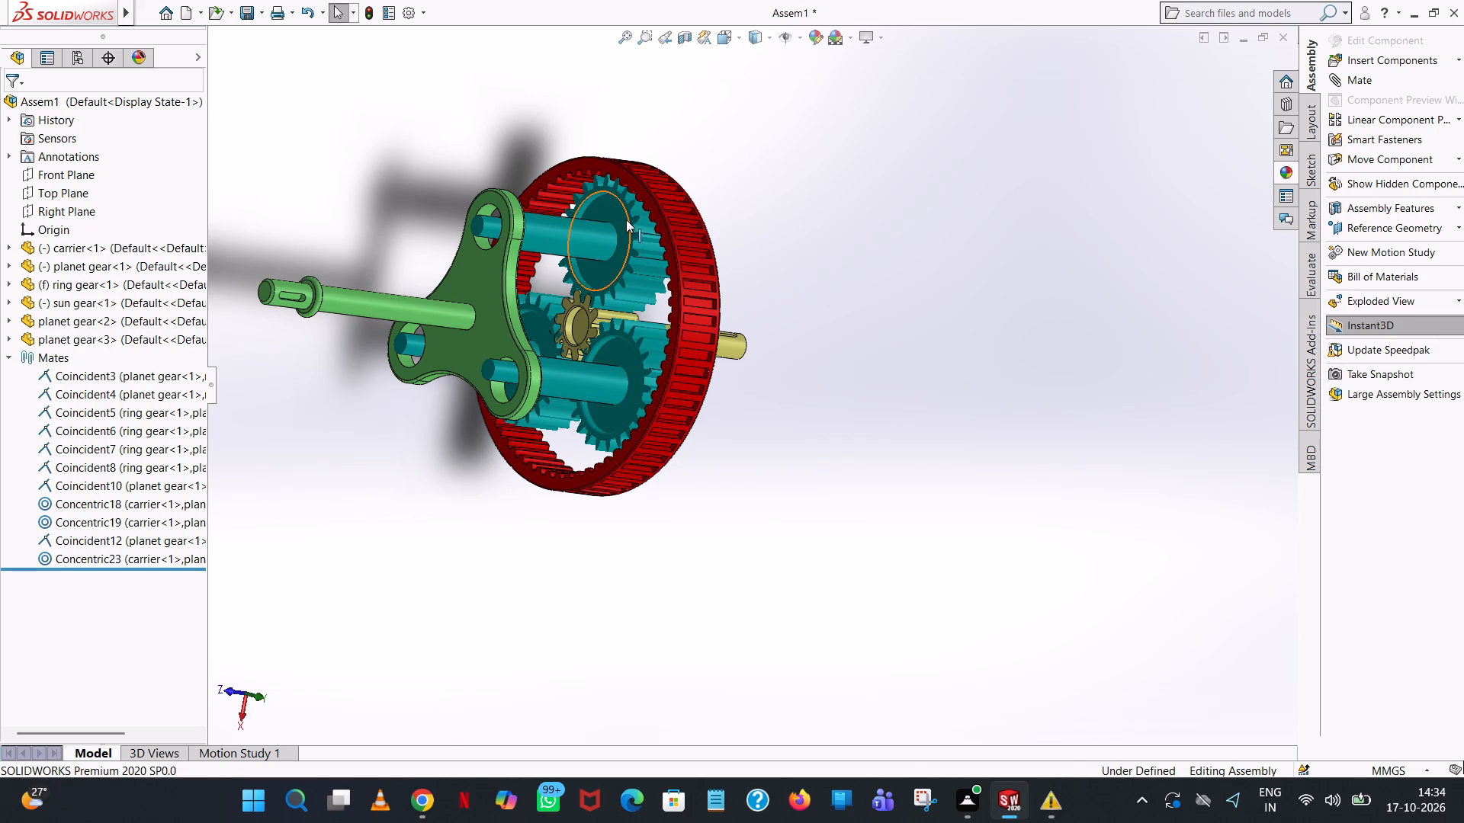
{"action": "left_click_drag", "start_coordinate": [626, 219], "coordinate": [648, 253]}
{"action": "left_click", "coordinate": [909, 342]}
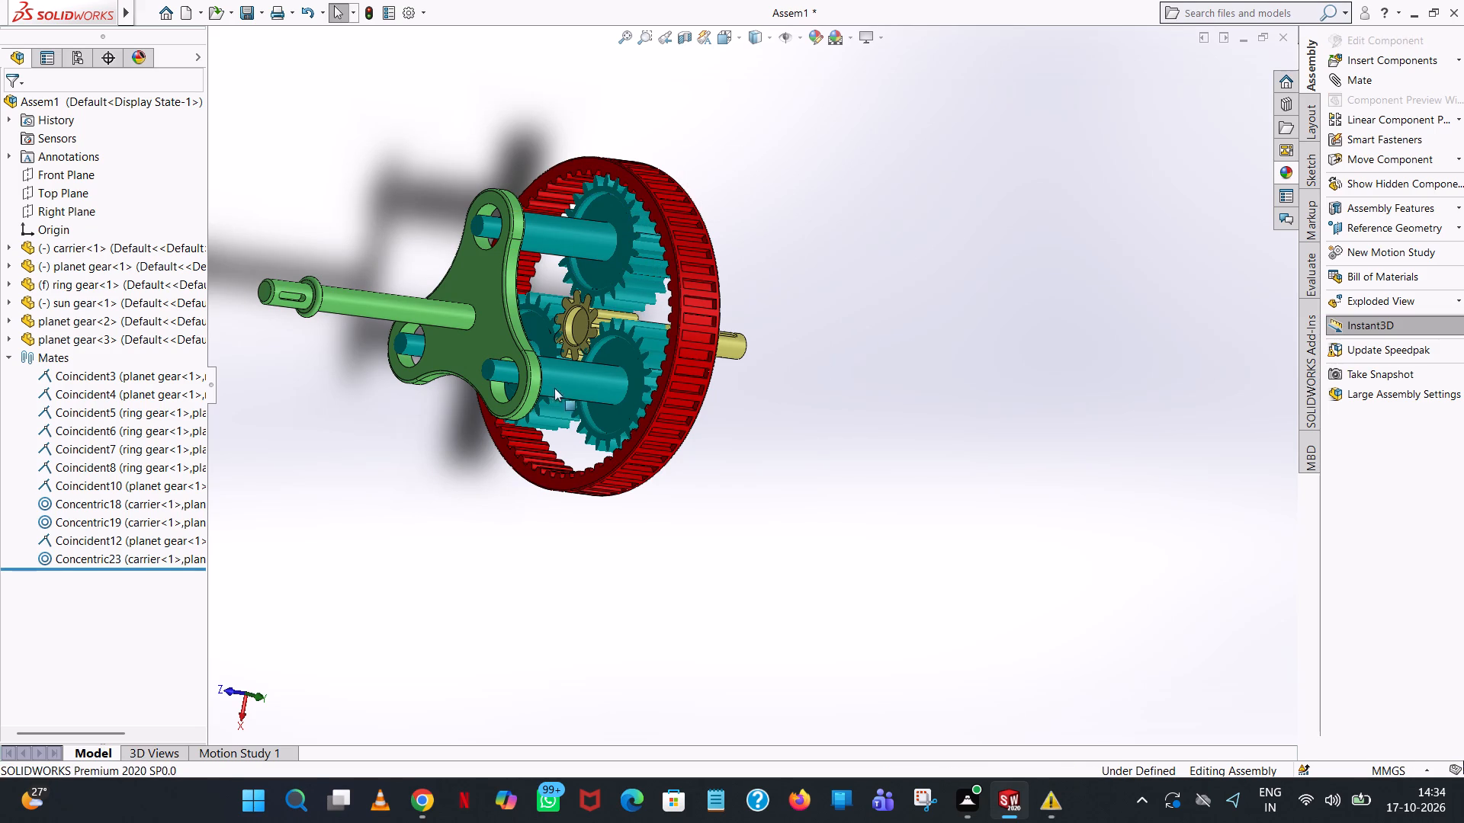
Shift planet gear<1> inside the ring gear, bringing its shaft end behind the carrier's third hole.
{"action": "left_click", "coordinate": [558, 375]}
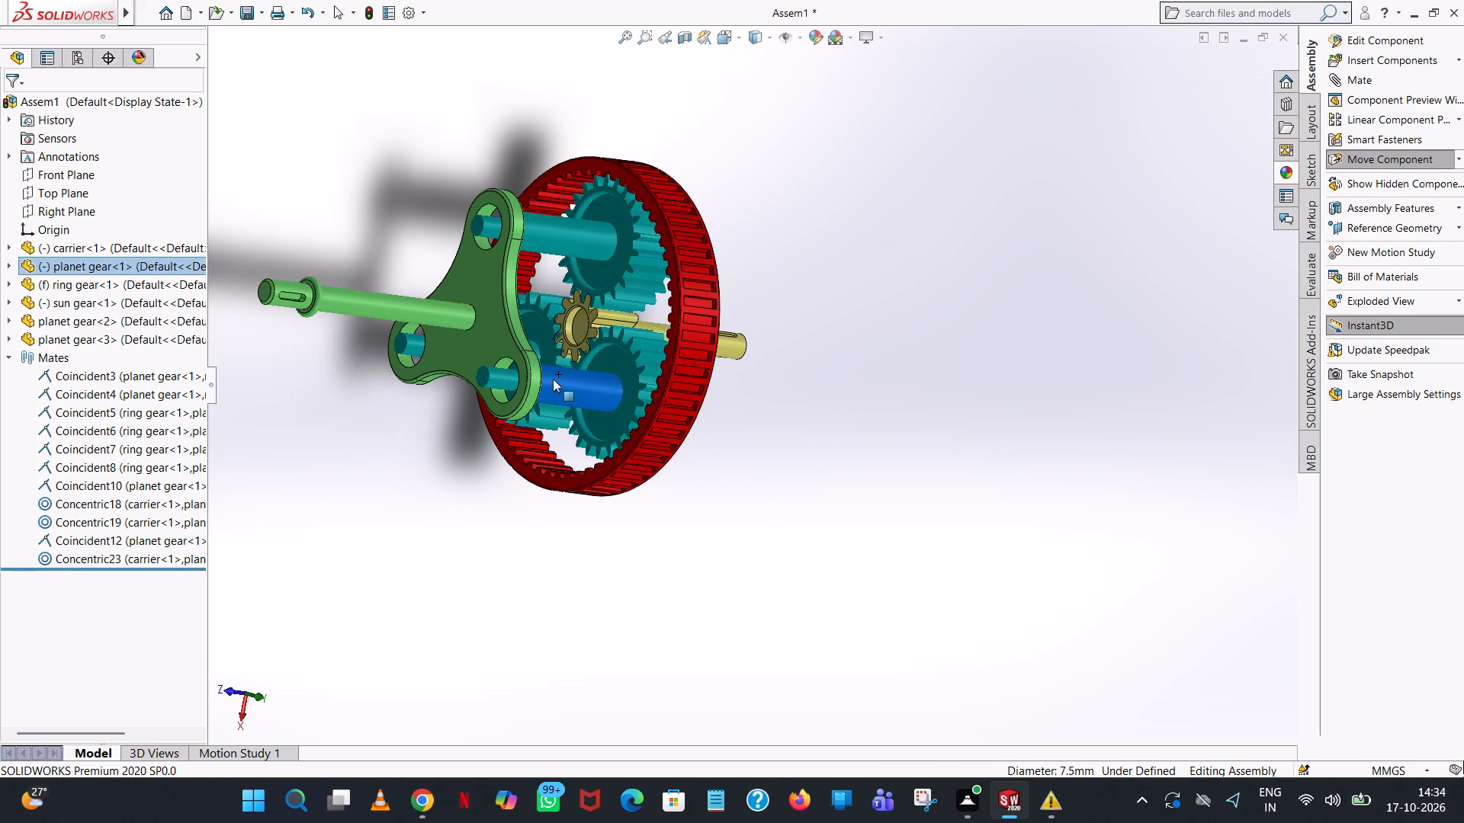
{"action": "middle_click_drag", "start_coordinate": [828, 461], "coordinate": [931, 458]}
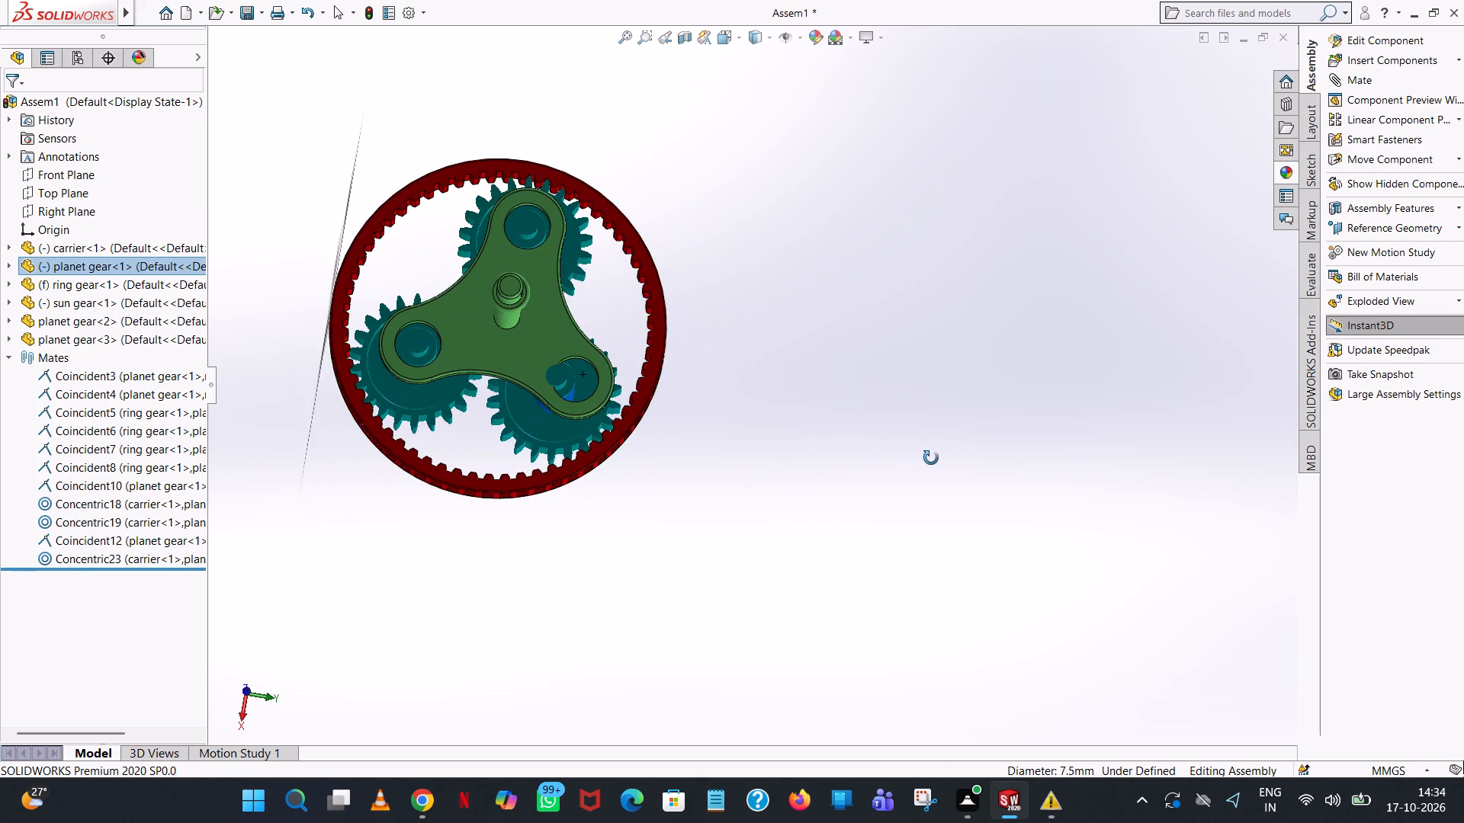
{"action": "middle_click_drag", "start_coordinate": [931, 458], "coordinate": [885, 484]}
{"action": "scroll", "coordinate": [1022, 483], "scroll_direction": "up", "scroll_amount": 1}
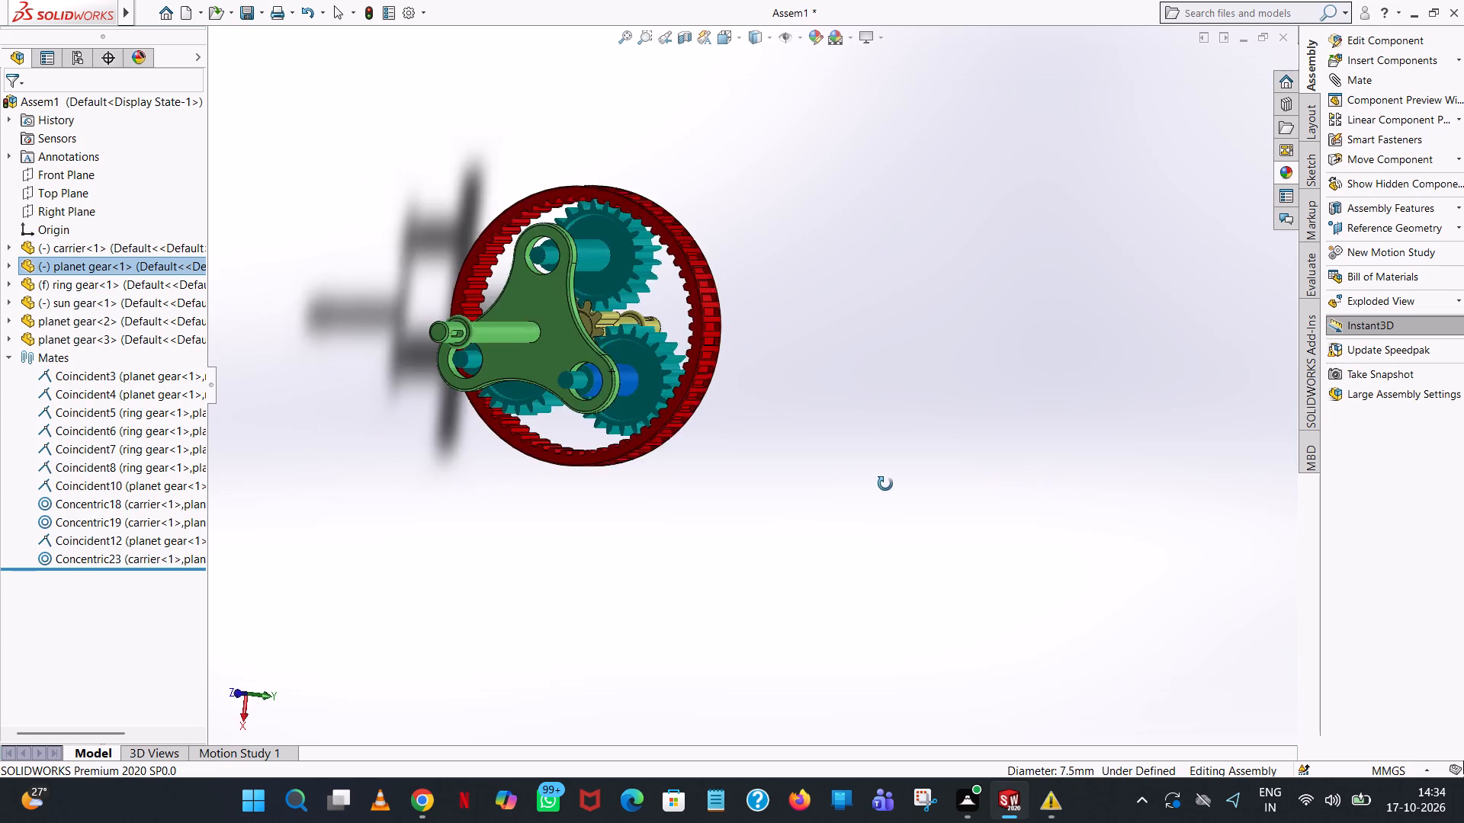
{"action": "middle_click_drag", "start_coordinate": [885, 484], "coordinate": [920, 481]}
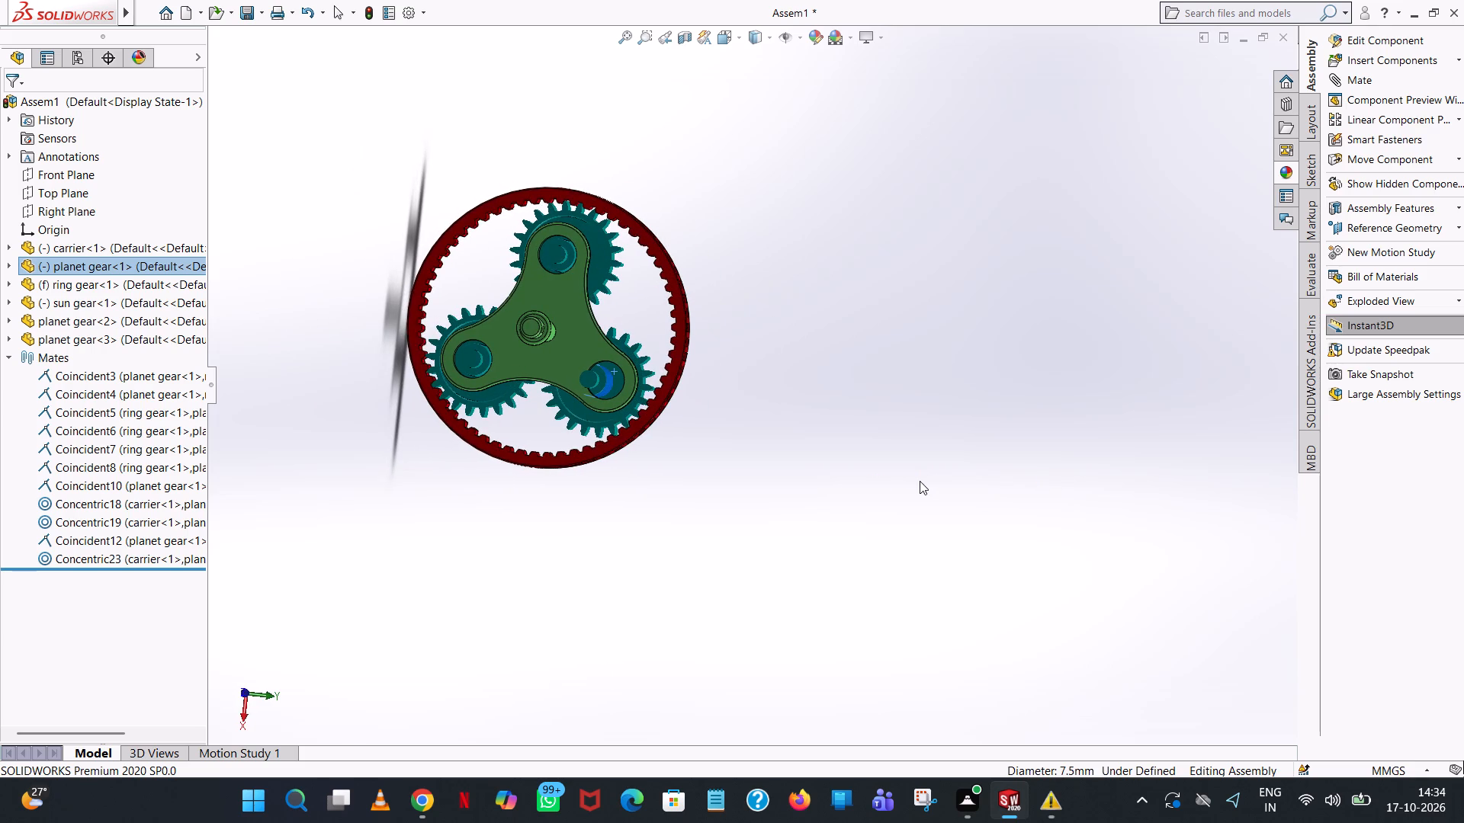
{"action": "left_click_drag", "start_coordinate": [571, 414], "coordinate": [612, 412]}
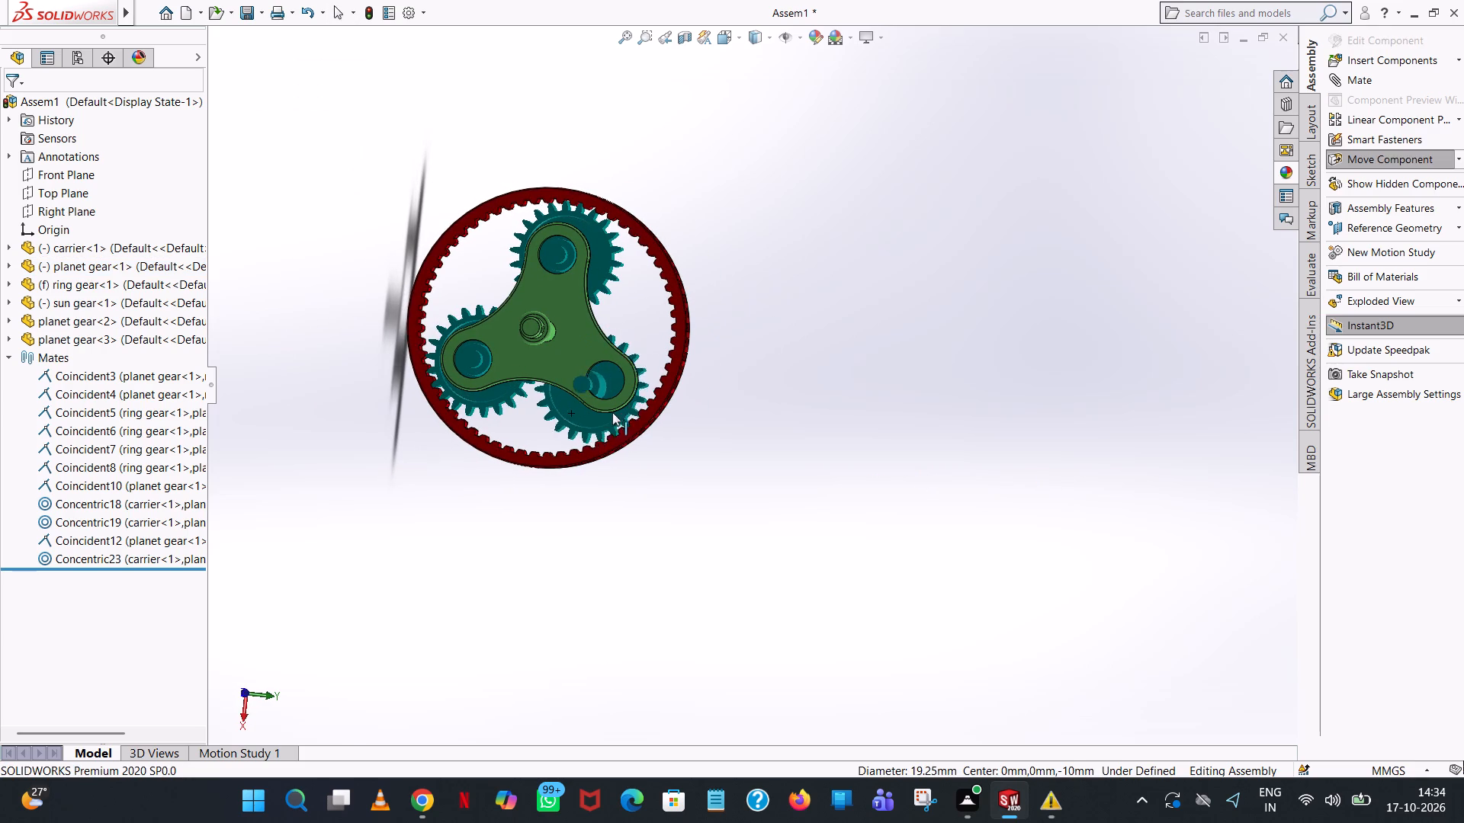
{"action": "left_click_drag", "start_coordinate": [612, 412], "coordinate": [593, 417]}
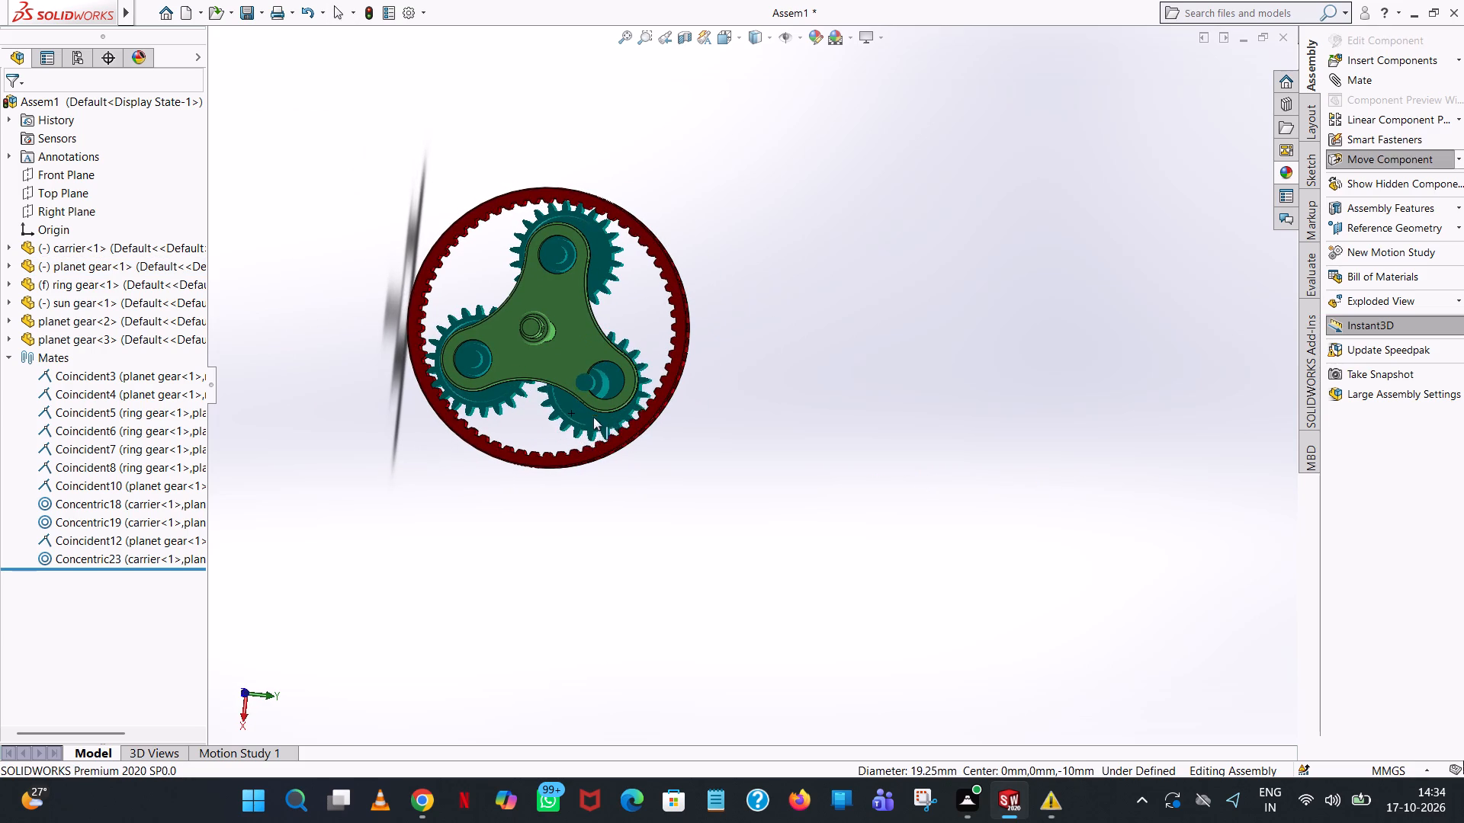
{"action": "left_click_drag", "start_coordinate": [593, 417], "coordinate": [548, 434]}
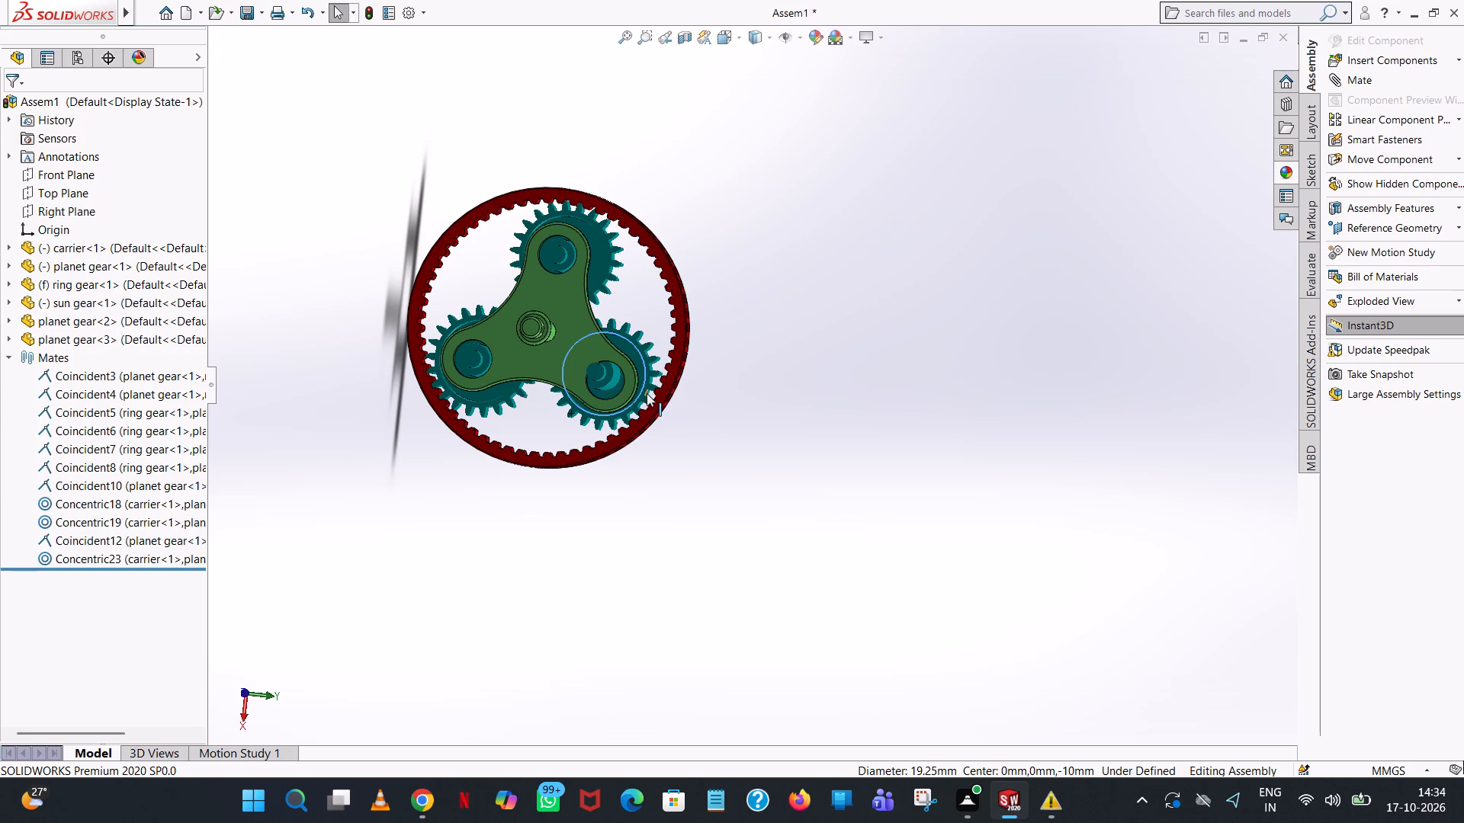
Examine how the teeth of planet gear<1> sit against the ring gear's inner teeth and how its shaft lines up with the carrier.
{"action": "scroll", "coordinate": [618, 441], "scroll_direction": "down", "scroll_amount": 2}
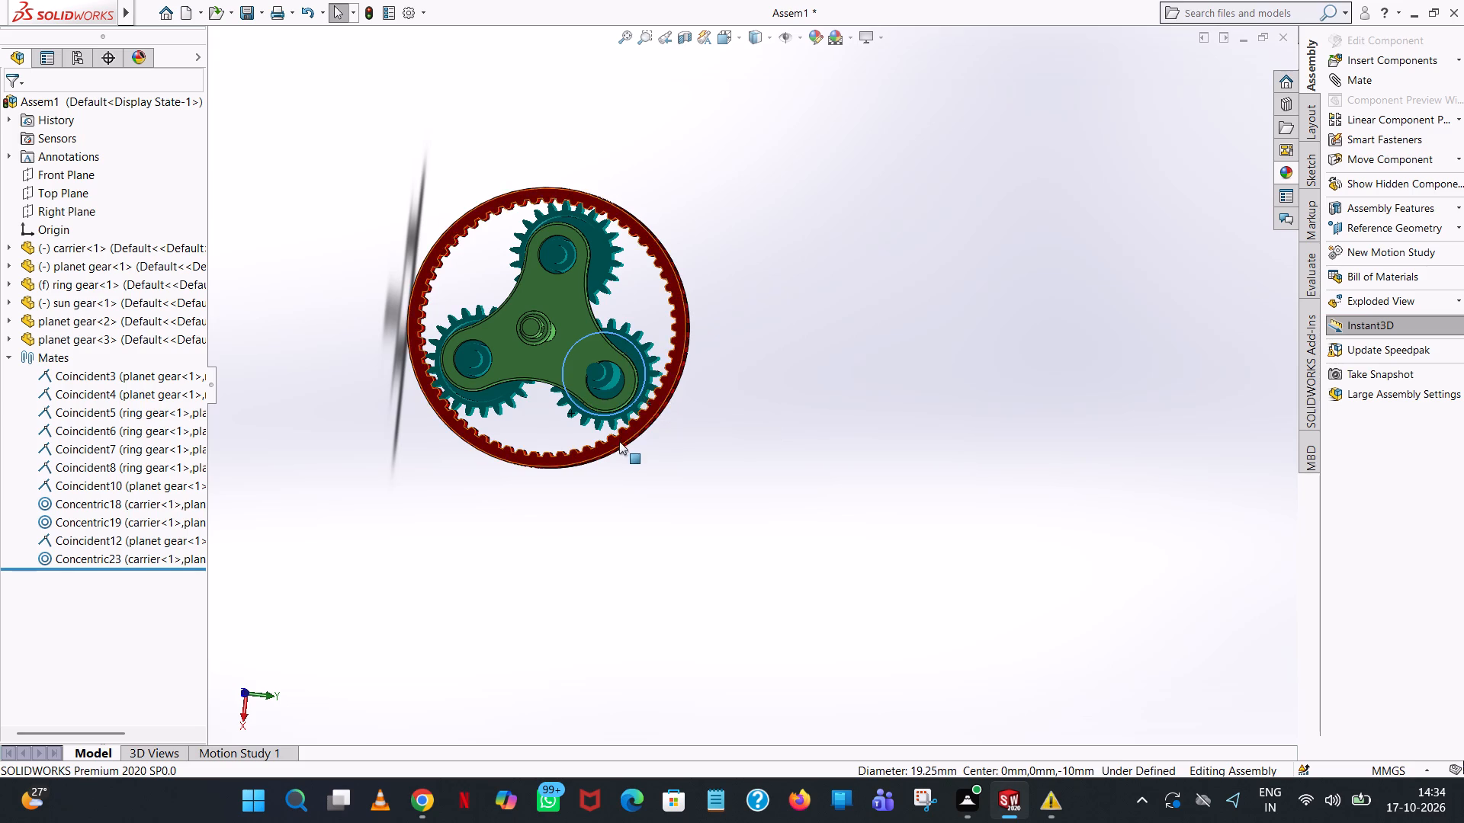
{"action": "scroll", "coordinate": [619, 441], "scroll_direction": "down", "scroll_amount": 4}
{"action": "scroll", "coordinate": [778, 317], "scroll_direction": "down", "scroll_amount": 5}
{"action": "middle_click", "coordinate": [766, 336]}
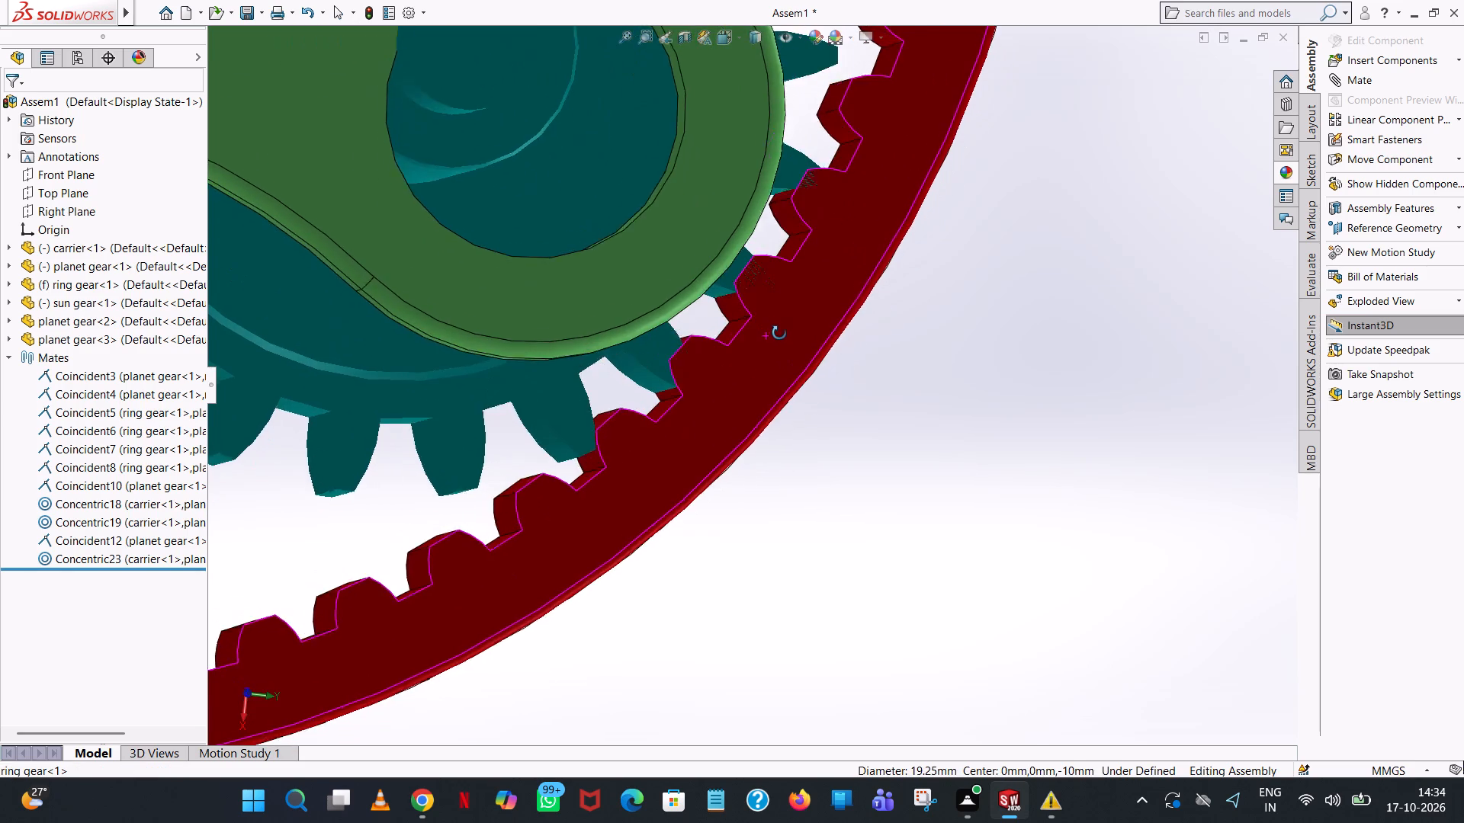
{"action": "scroll", "coordinate": [764, 344], "scroll_direction": "down", "scroll_amount": 2}
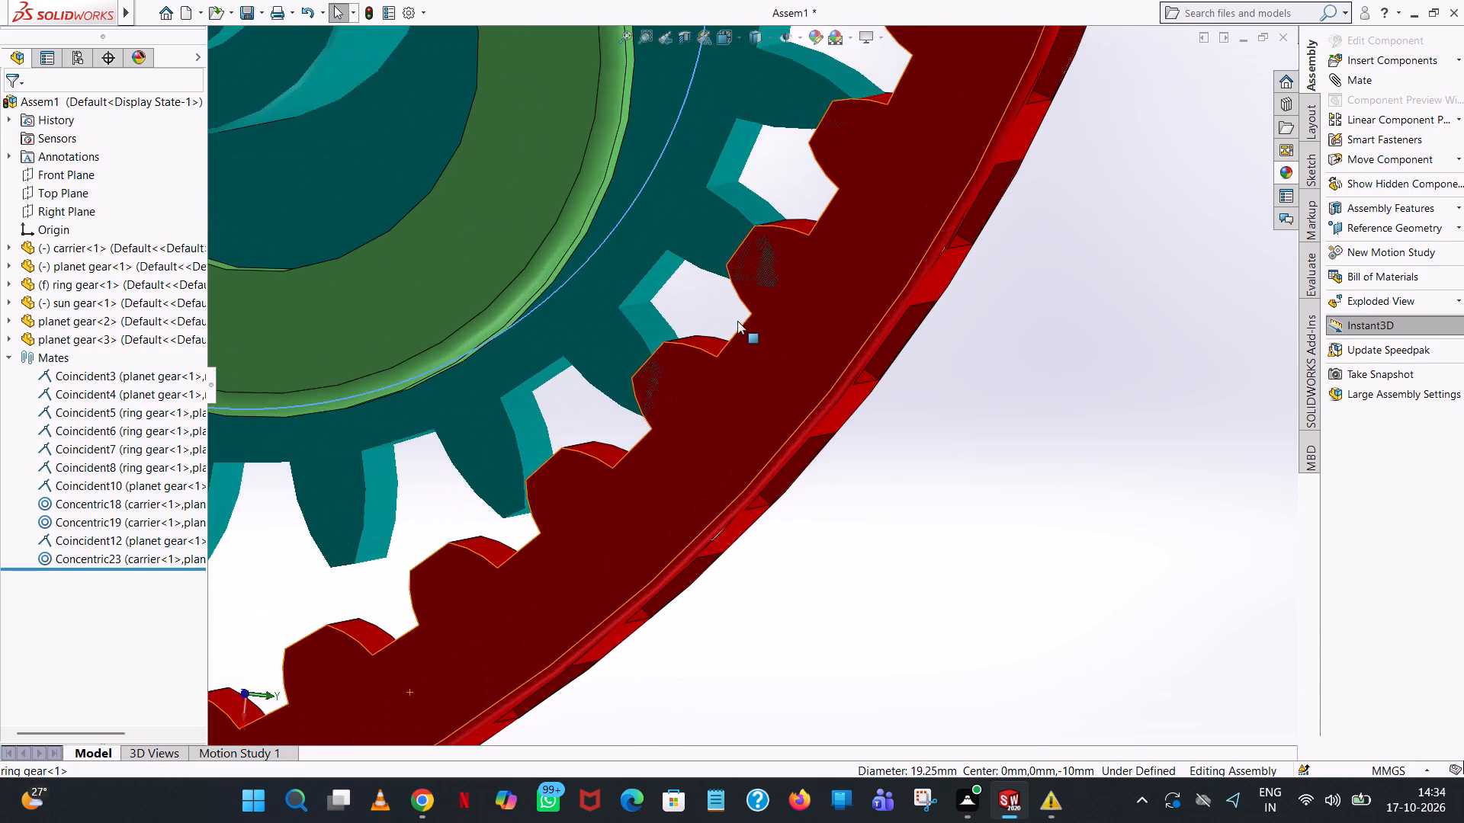
{"action": "scroll", "coordinate": [738, 321], "scroll_direction": "up", "scroll_amount": 5}
{"action": "scroll", "coordinate": [458, 282], "scroll_direction": "up", "scroll_amount": 6}
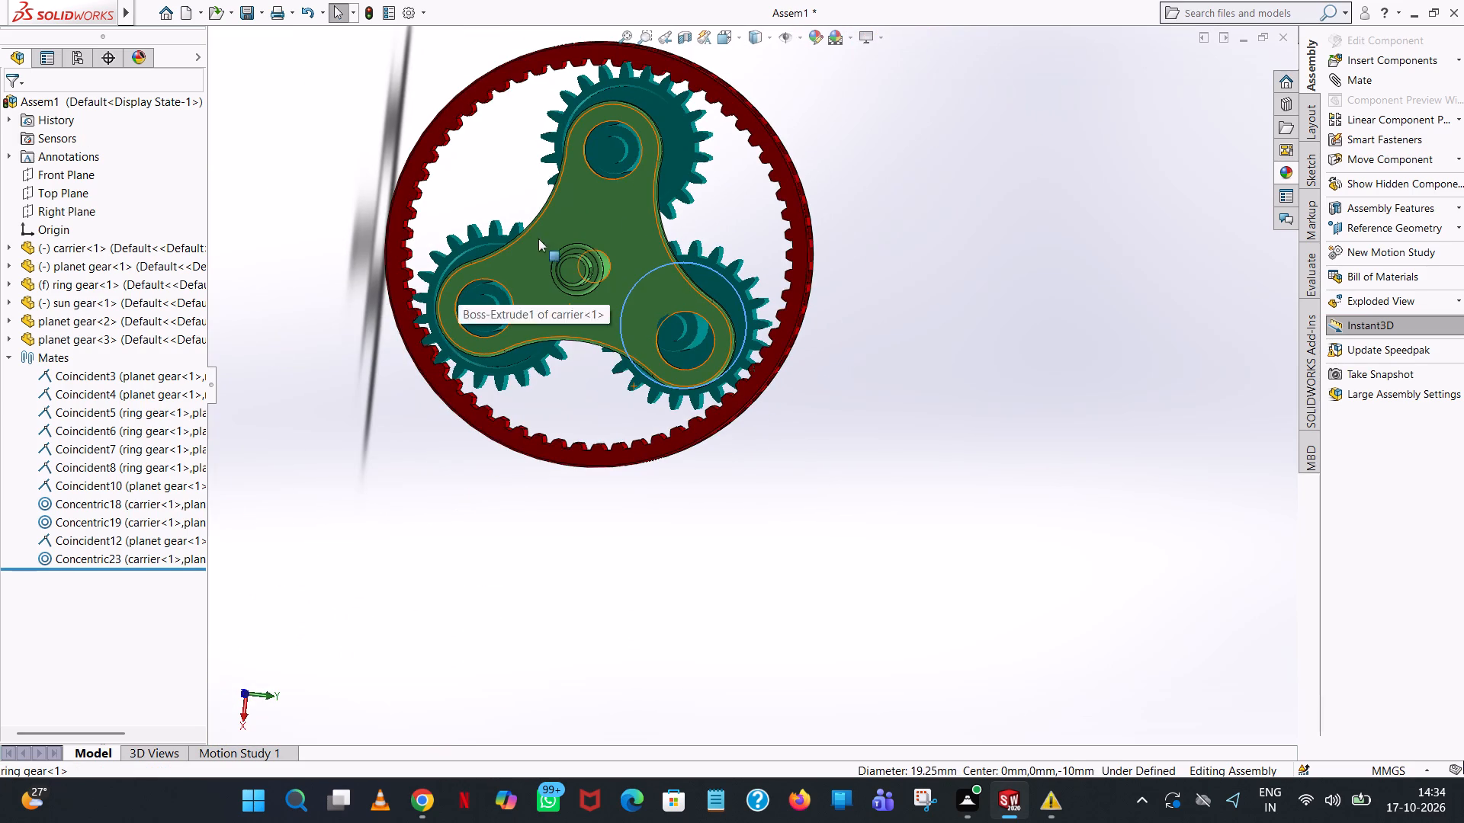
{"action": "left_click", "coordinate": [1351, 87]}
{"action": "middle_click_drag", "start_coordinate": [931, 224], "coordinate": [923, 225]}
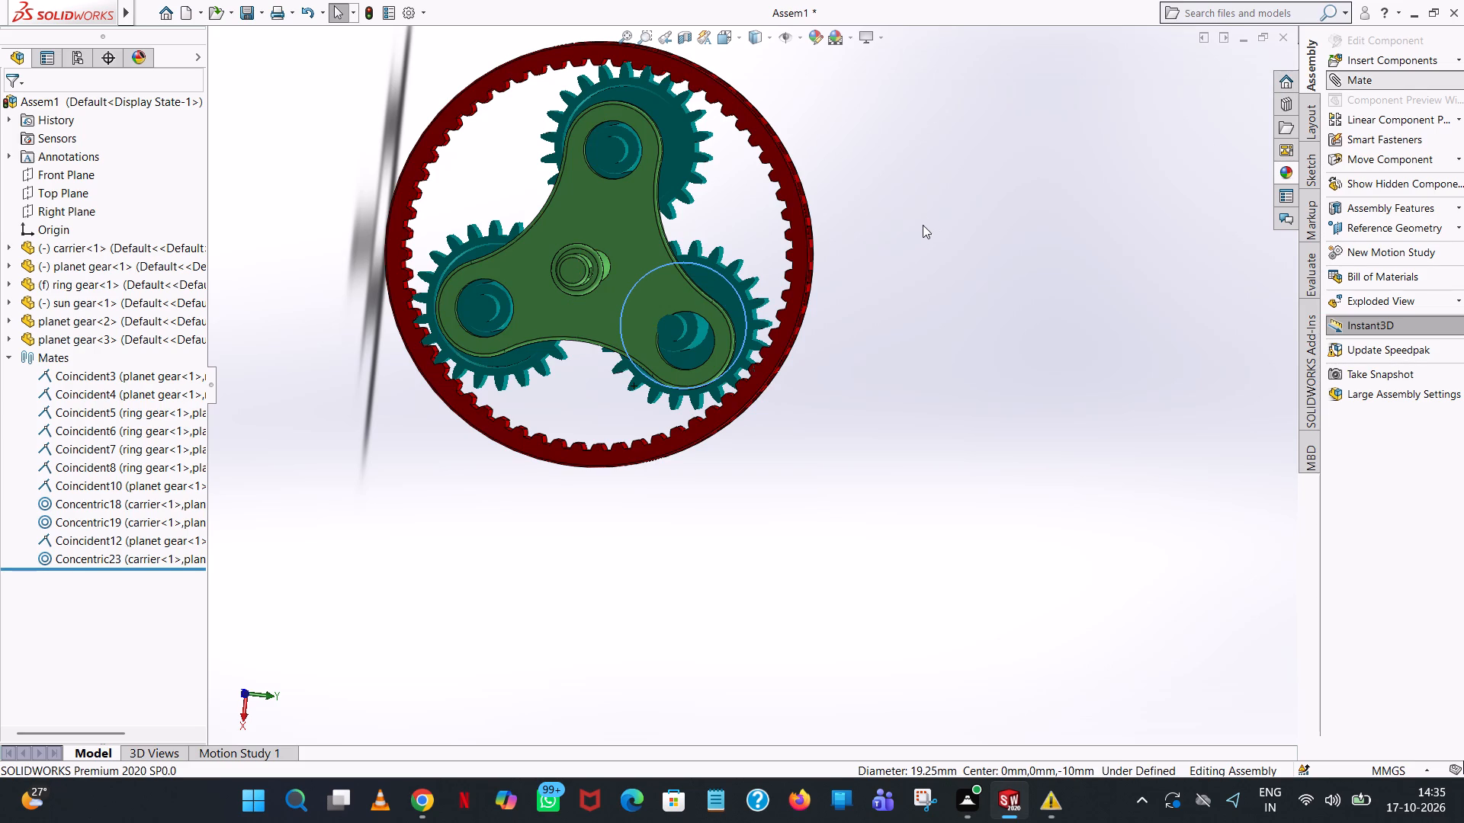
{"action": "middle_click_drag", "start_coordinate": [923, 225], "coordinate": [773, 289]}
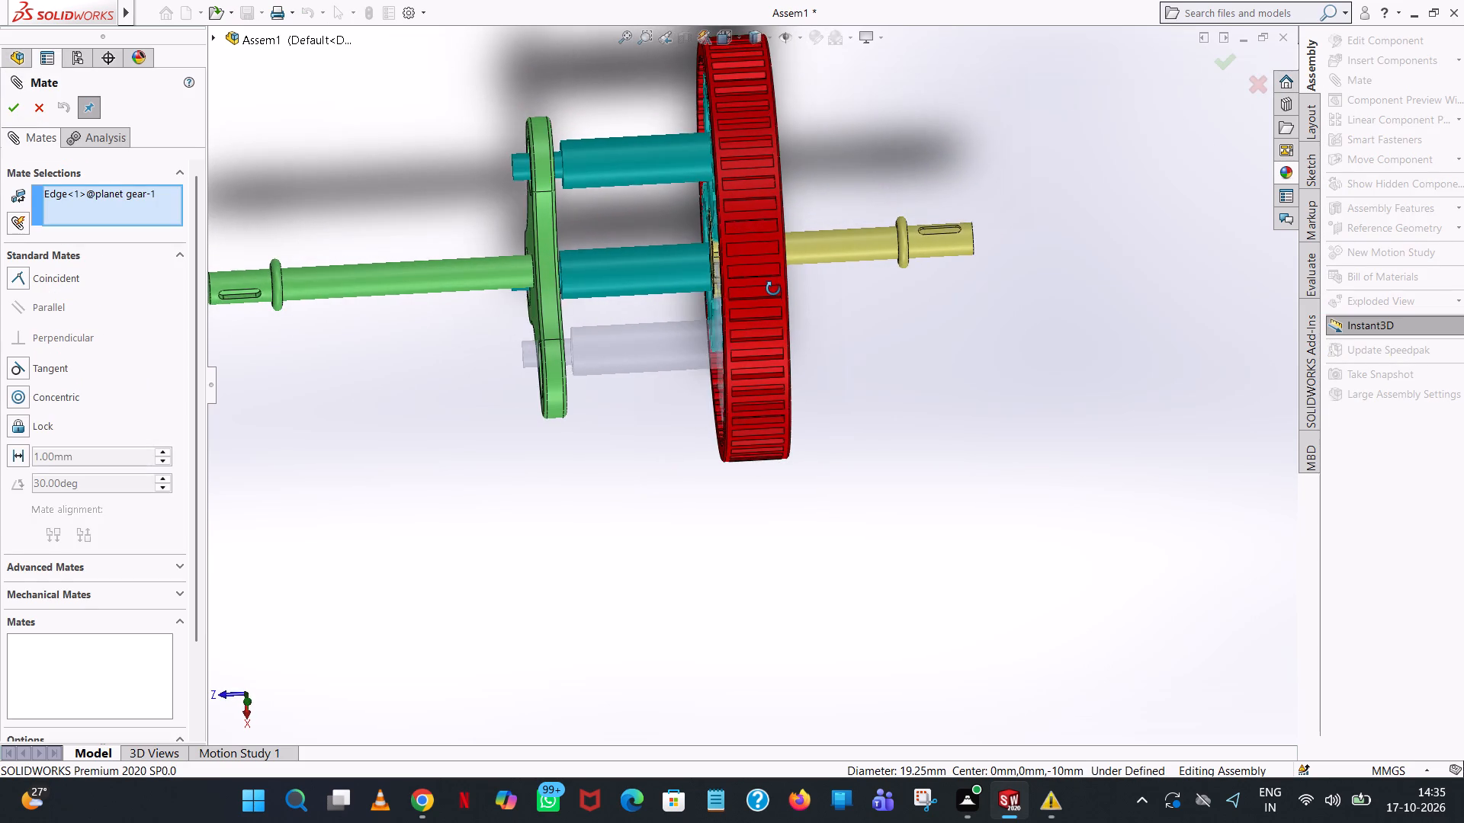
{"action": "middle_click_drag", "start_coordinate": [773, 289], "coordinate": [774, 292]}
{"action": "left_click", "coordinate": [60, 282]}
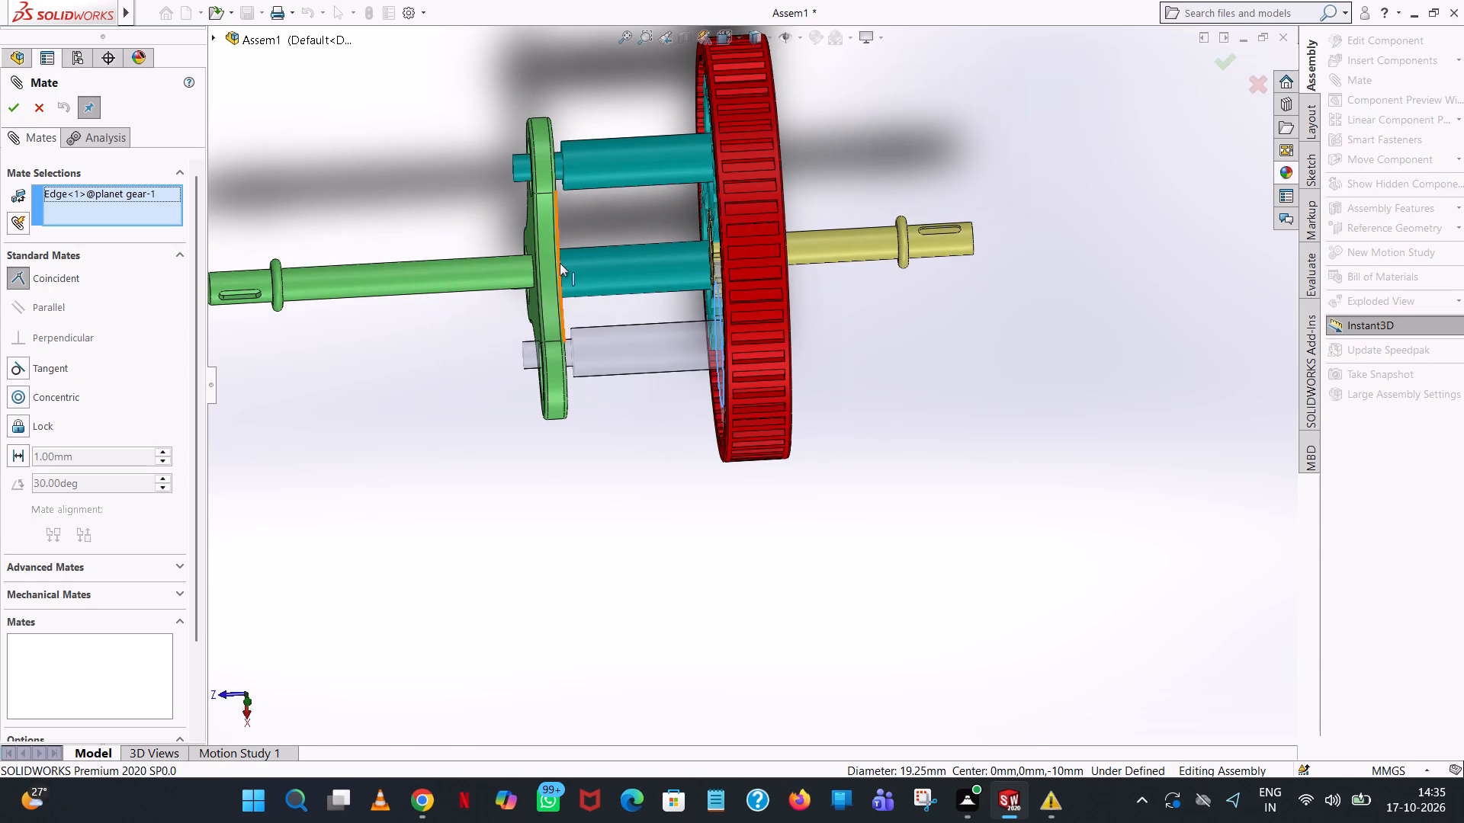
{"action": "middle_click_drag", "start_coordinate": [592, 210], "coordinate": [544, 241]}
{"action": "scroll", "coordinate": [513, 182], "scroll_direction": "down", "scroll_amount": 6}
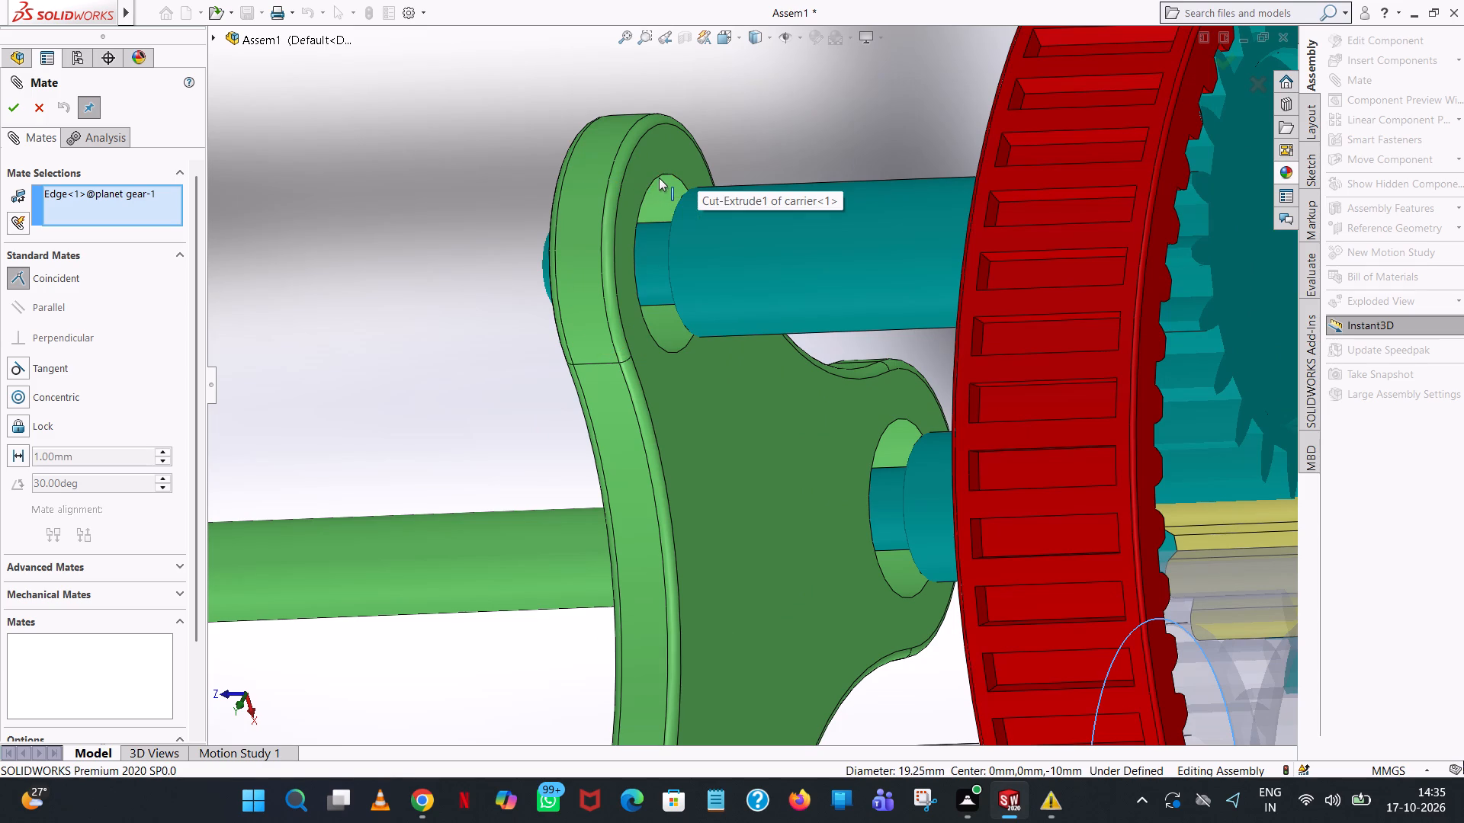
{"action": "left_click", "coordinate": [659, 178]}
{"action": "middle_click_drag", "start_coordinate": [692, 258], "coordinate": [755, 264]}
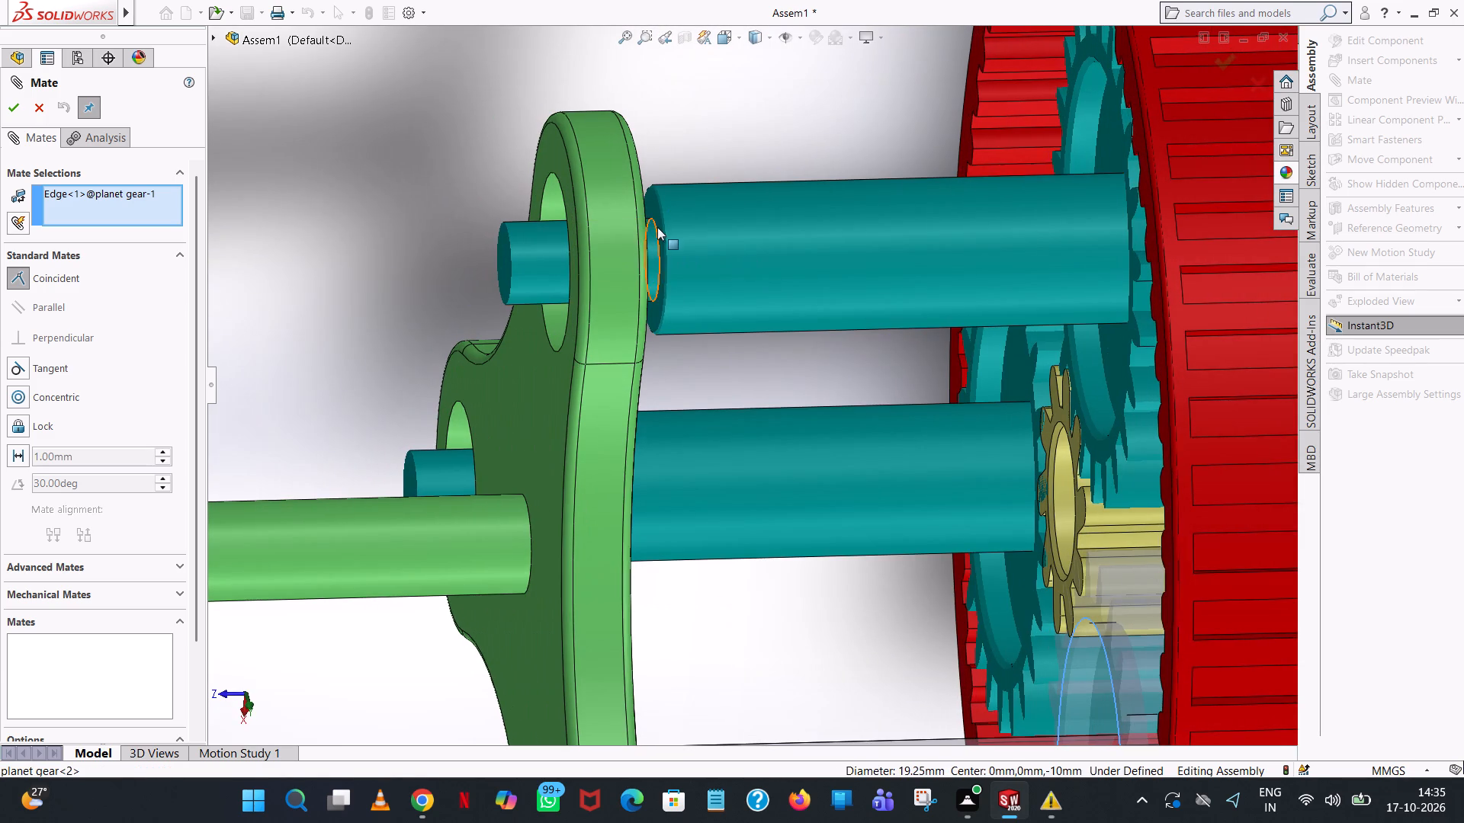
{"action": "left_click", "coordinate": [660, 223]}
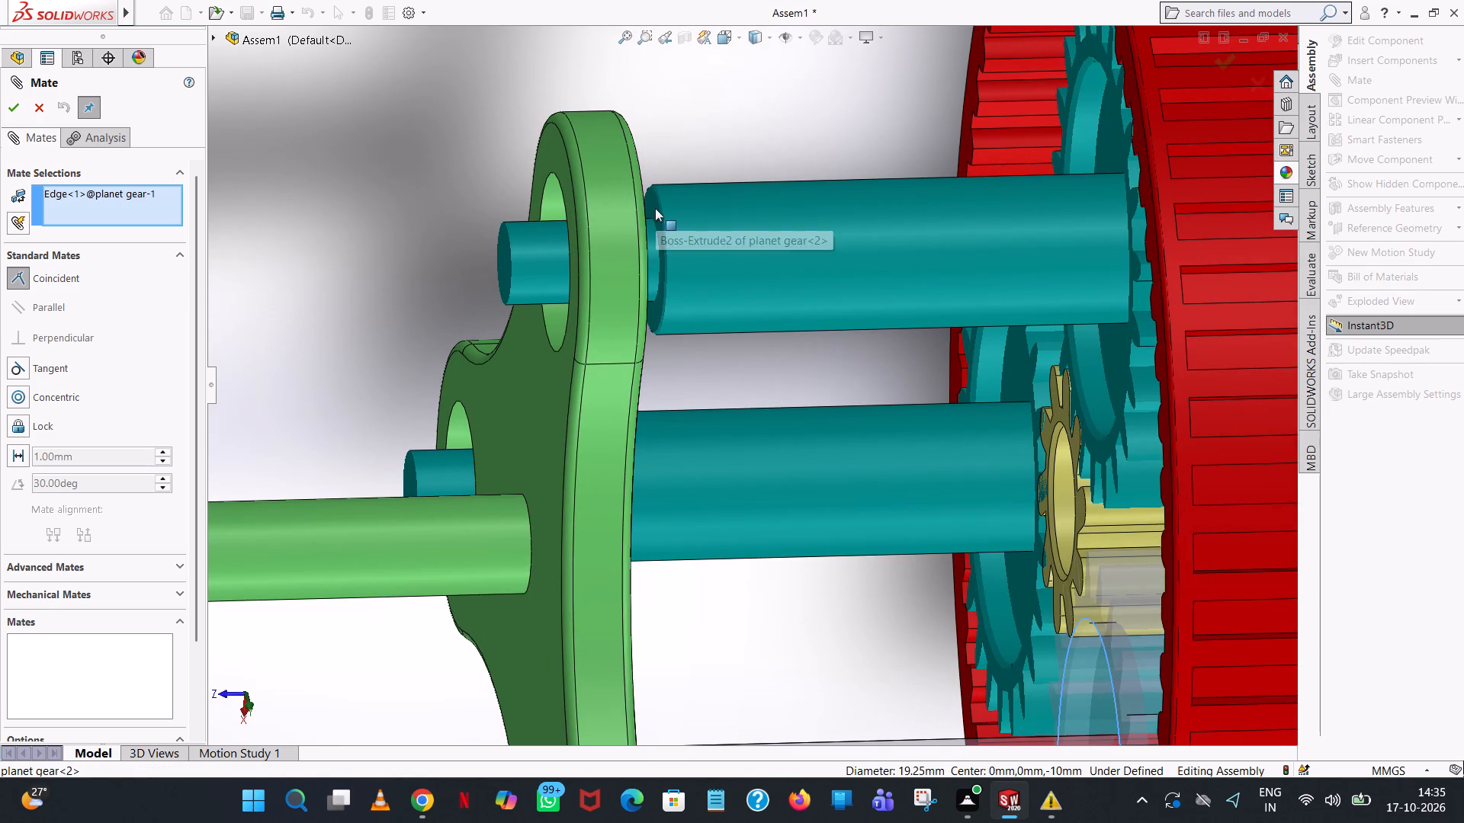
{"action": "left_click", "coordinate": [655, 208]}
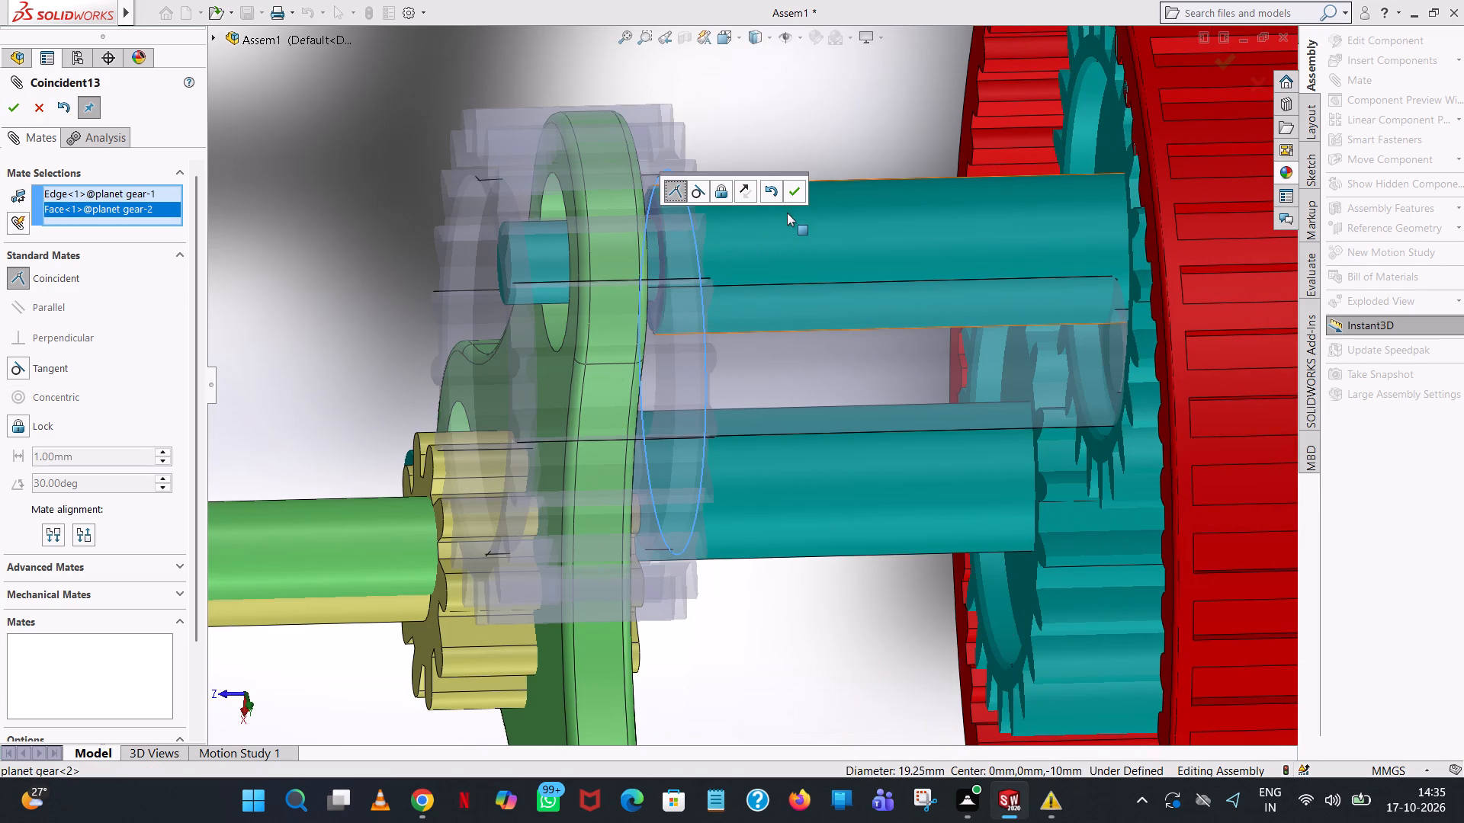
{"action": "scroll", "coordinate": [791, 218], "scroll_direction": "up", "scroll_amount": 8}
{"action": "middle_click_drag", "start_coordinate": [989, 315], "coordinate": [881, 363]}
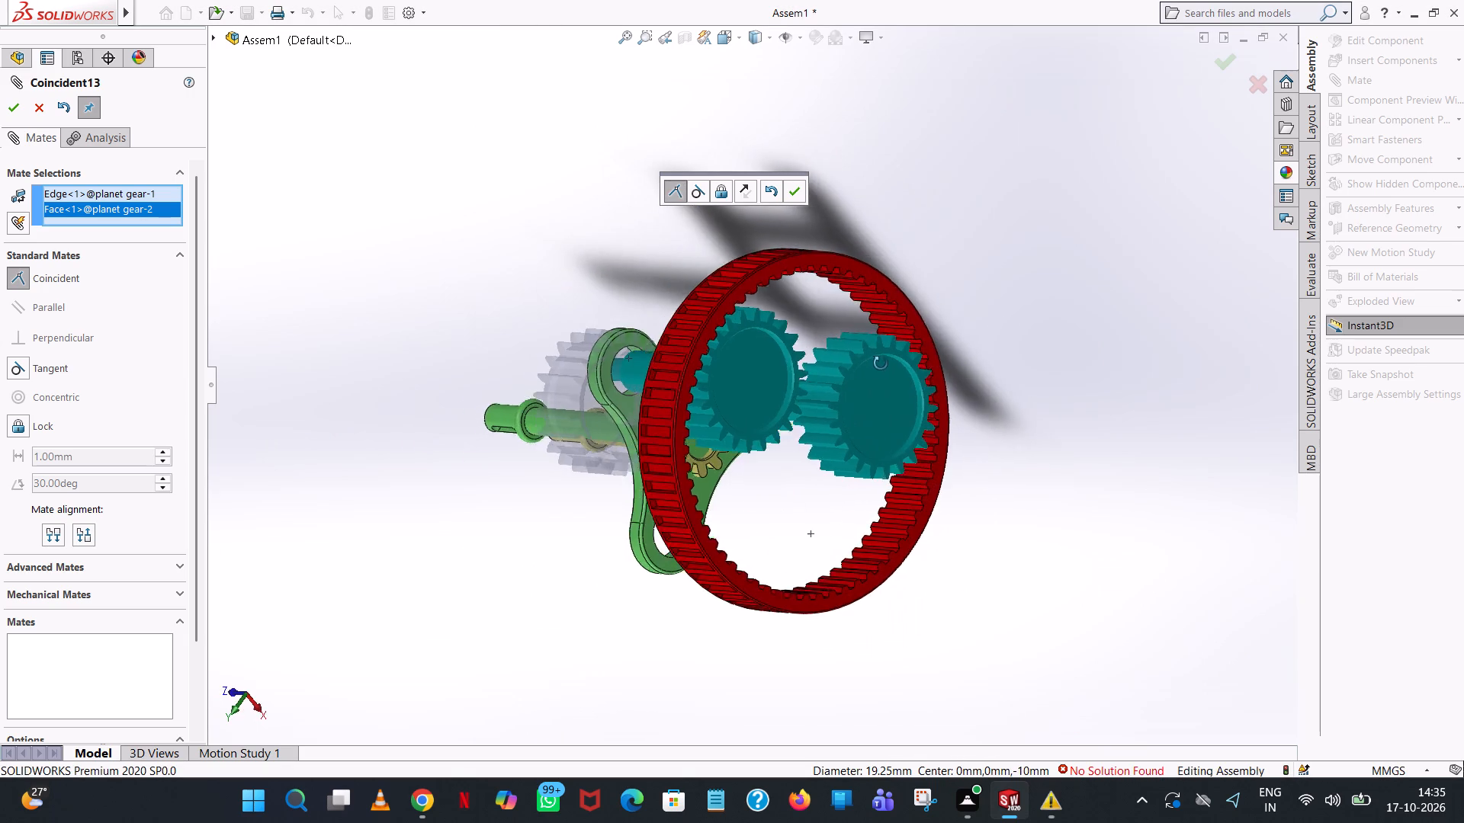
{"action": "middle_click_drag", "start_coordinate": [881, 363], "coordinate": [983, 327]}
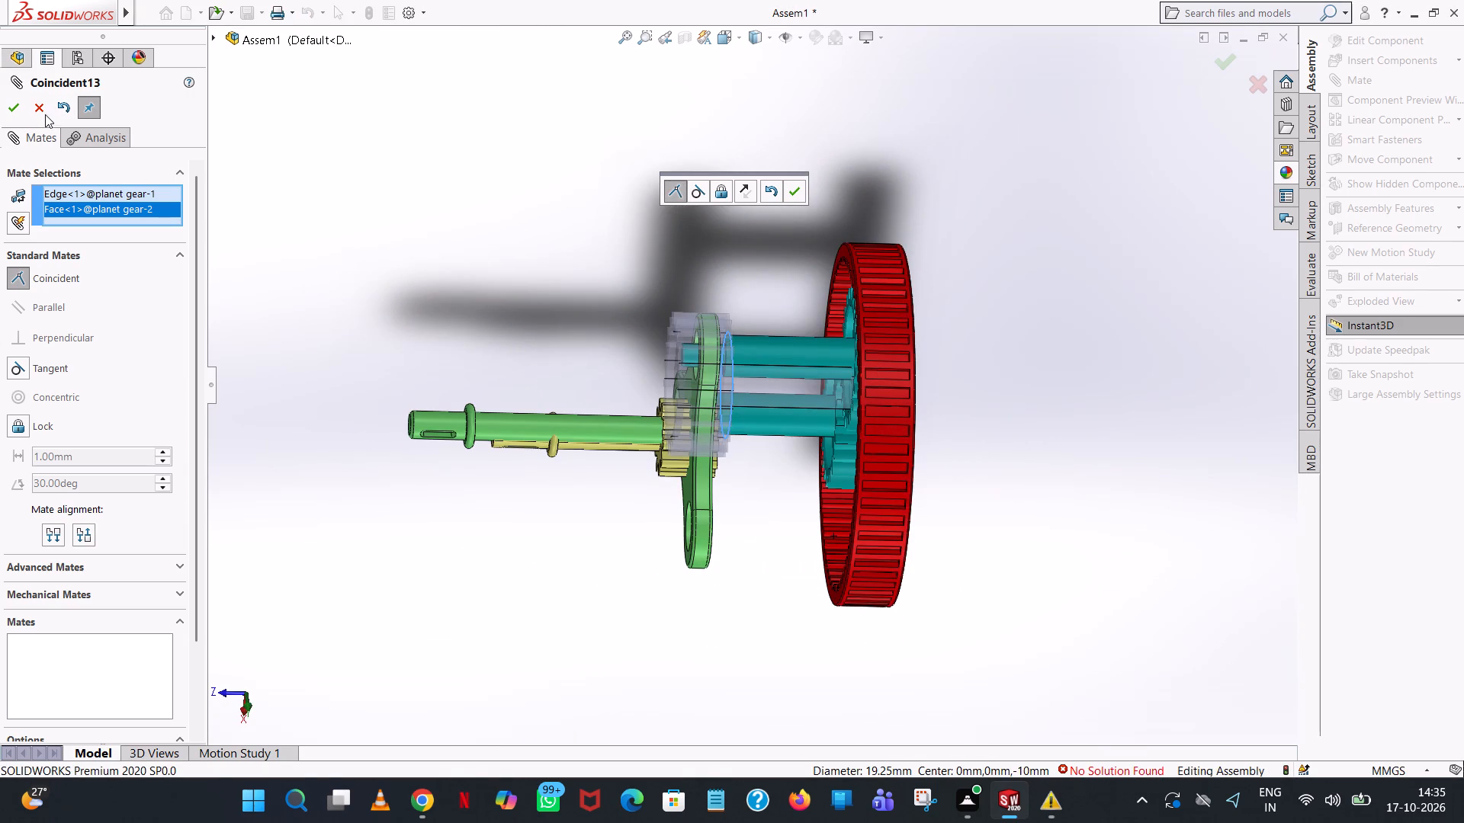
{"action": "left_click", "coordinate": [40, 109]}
Examine the ring gear and planet gear teeth up close from the sun gear side of the assembly.
{"action": "scroll", "coordinate": [599, 278], "scroll_direction": "up", "scroll_amount": 8}
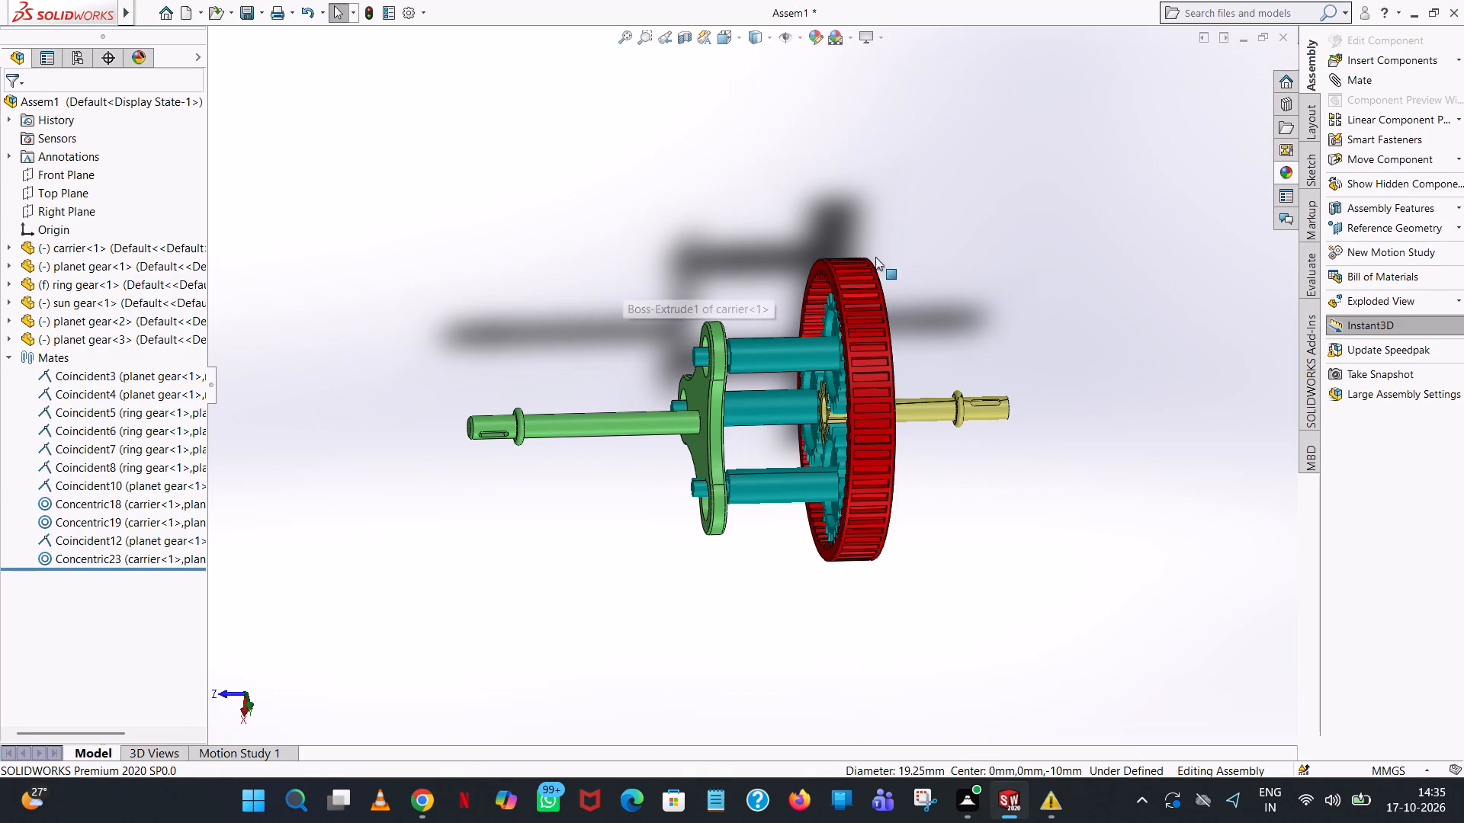
{"action": "left_click", "coordinate": [1010, 251]}
{"action": "middle_click_drag", "start_coordinate": [973, 267], "coordinate": [782, 281]}
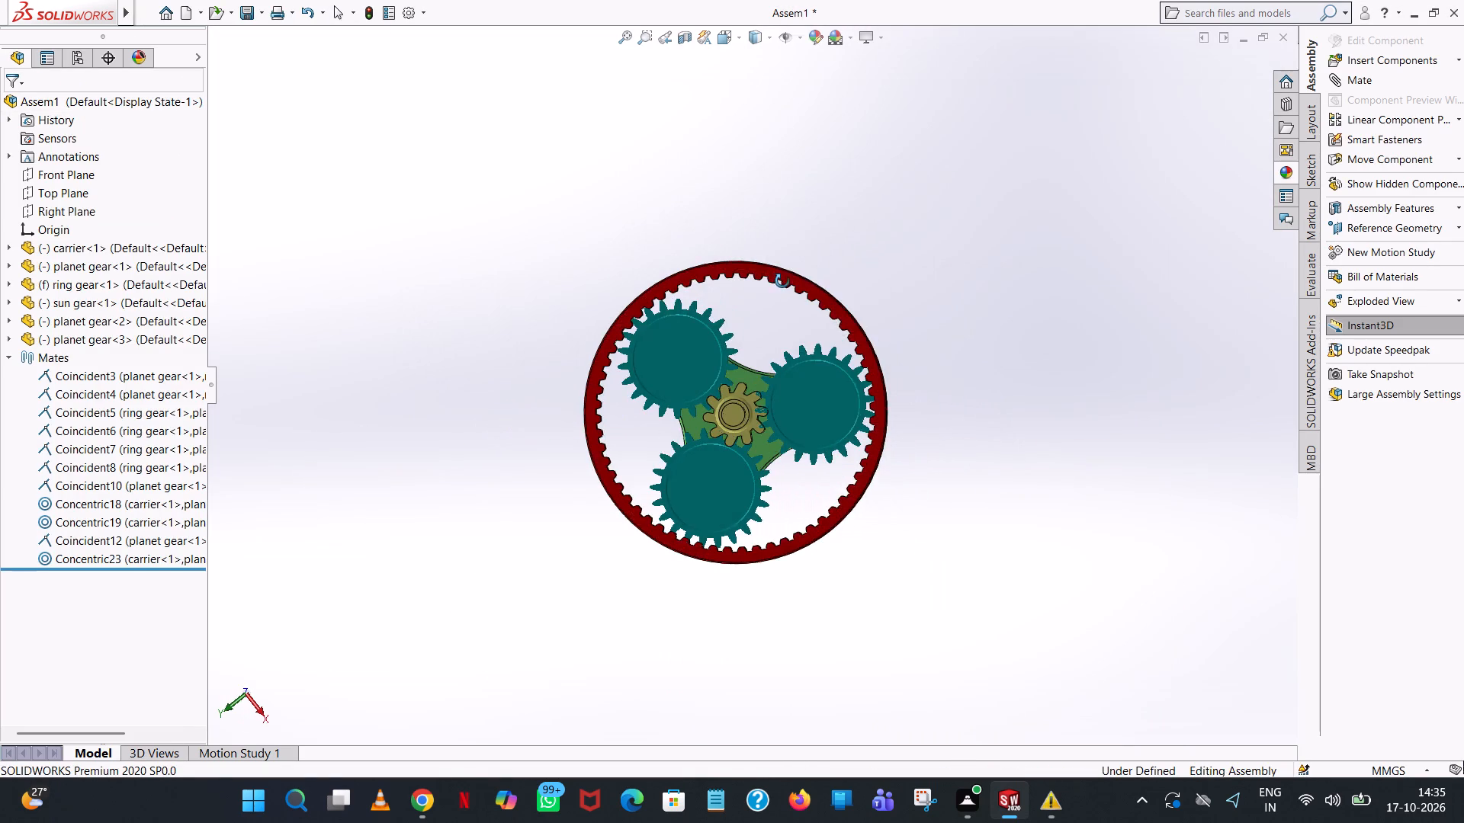
{"action": "middle_click_drag", "start_coordinate": [782, 281], "coordinate": [799, 280]}
{"action": "scroll", "coordinate": [823, 286], "scroll_direction": "down", "scroll_amount": 8}
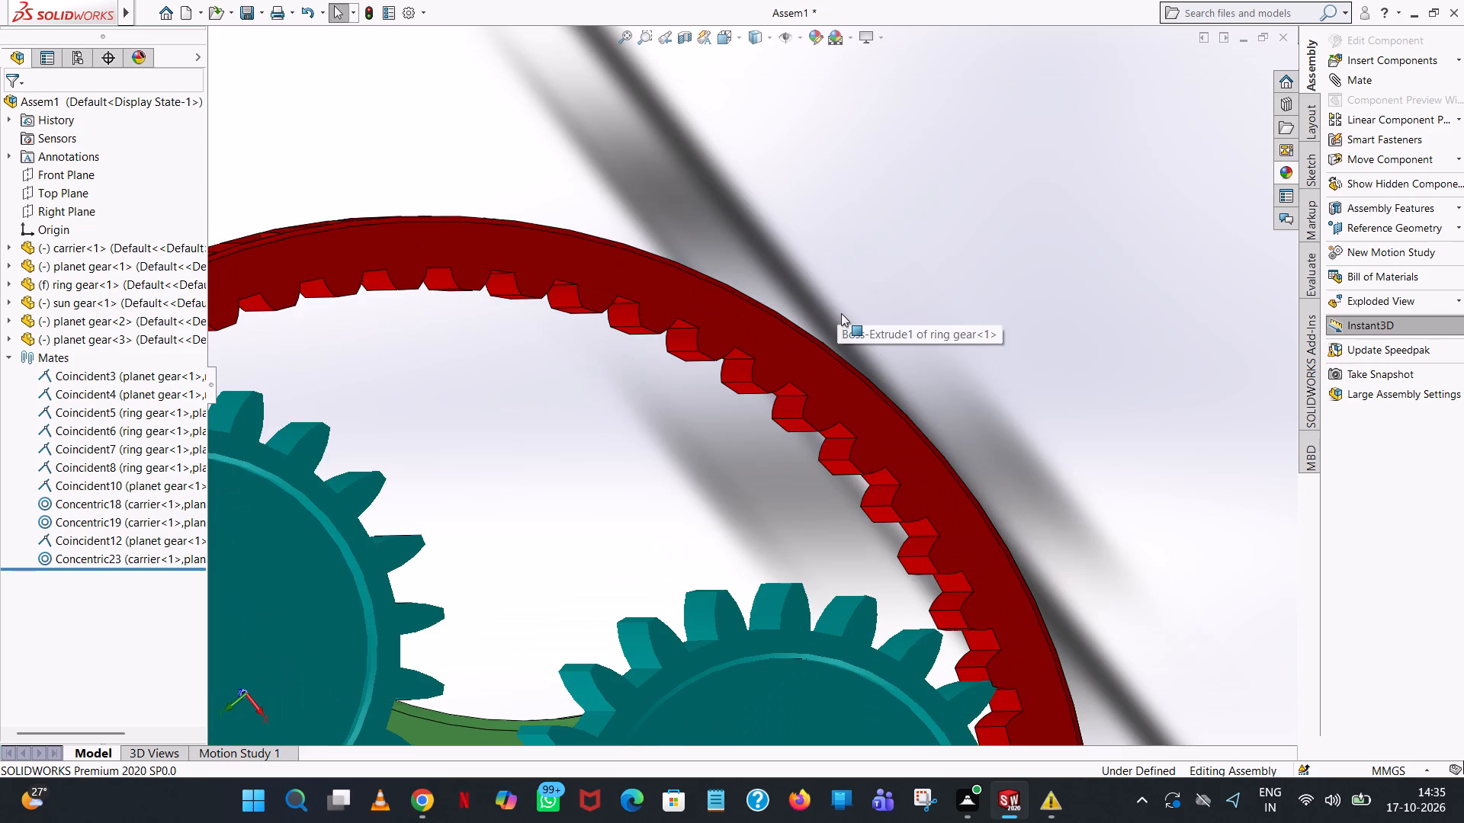
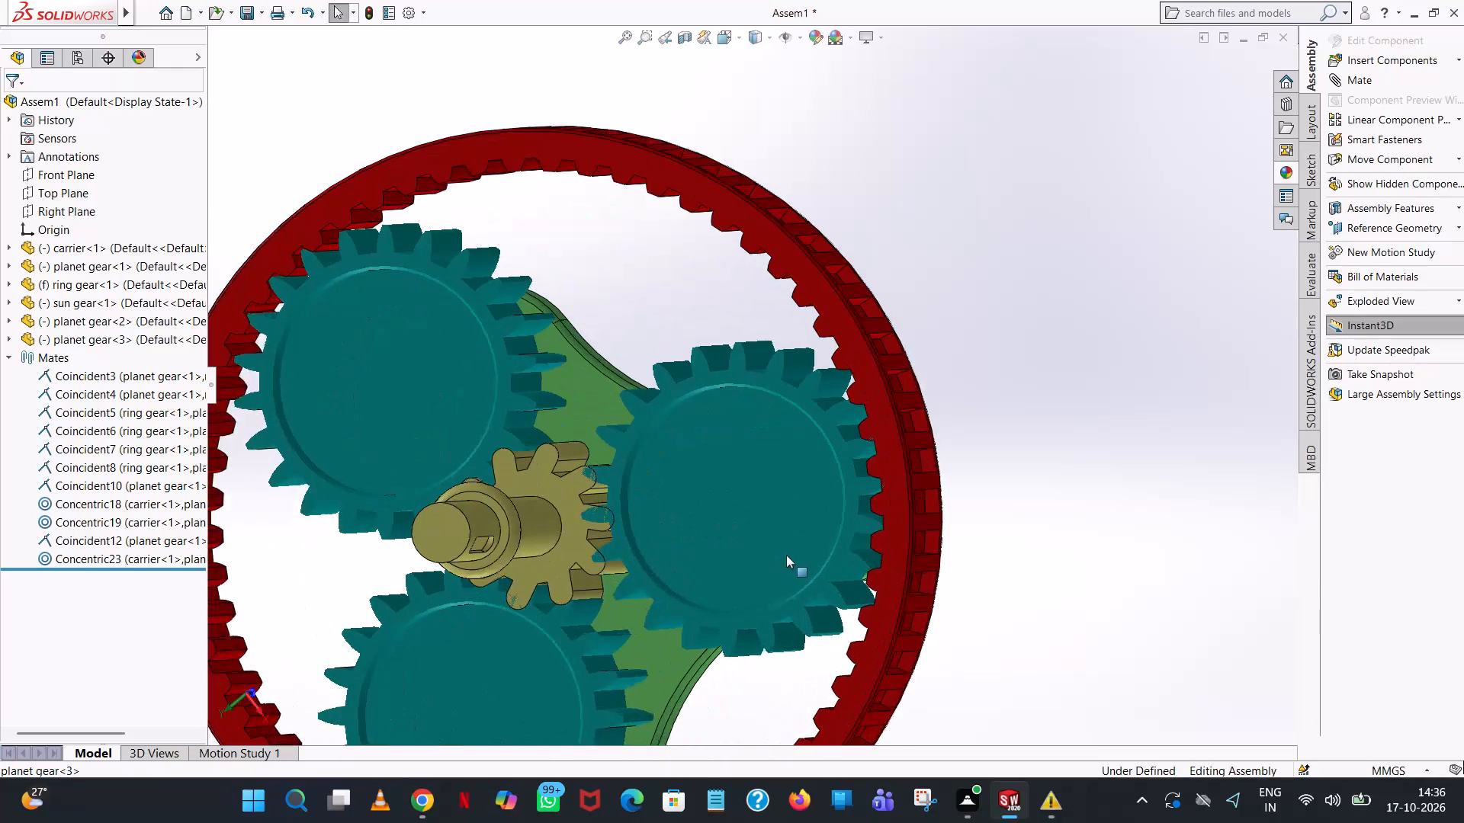
Shift planet gear<2> and the carrier inside the ring gear, bringing the gear's teeth up to the ring's inner teeth.
{"action": "scroll", "coordinate": [802, 543], "scroll_direction": "up", "scroll_amount": 3}
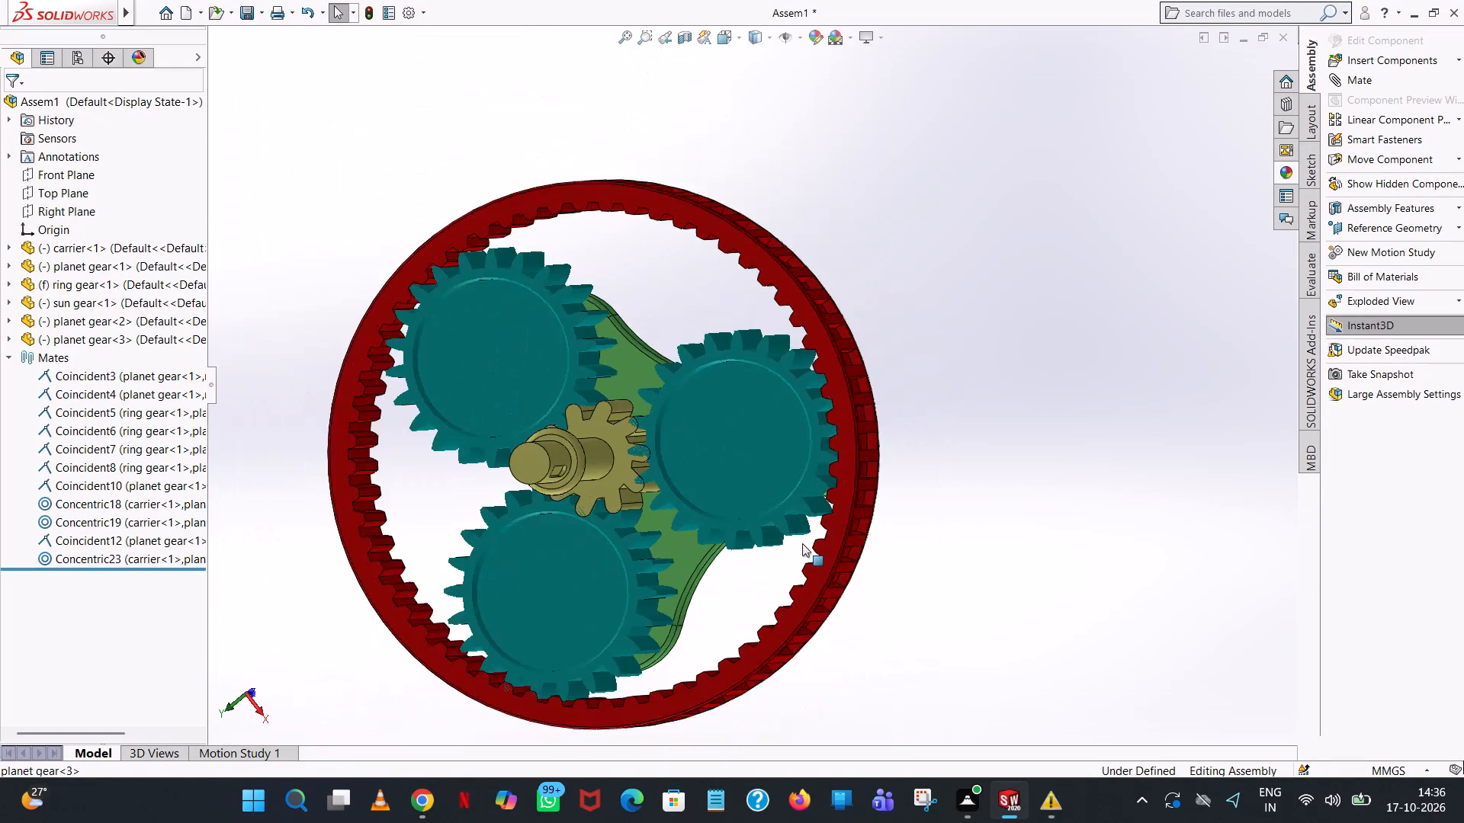
{"action": "middle_click_drag", "start_coordinate": [746, 573], "coordinate": [775, 568]}
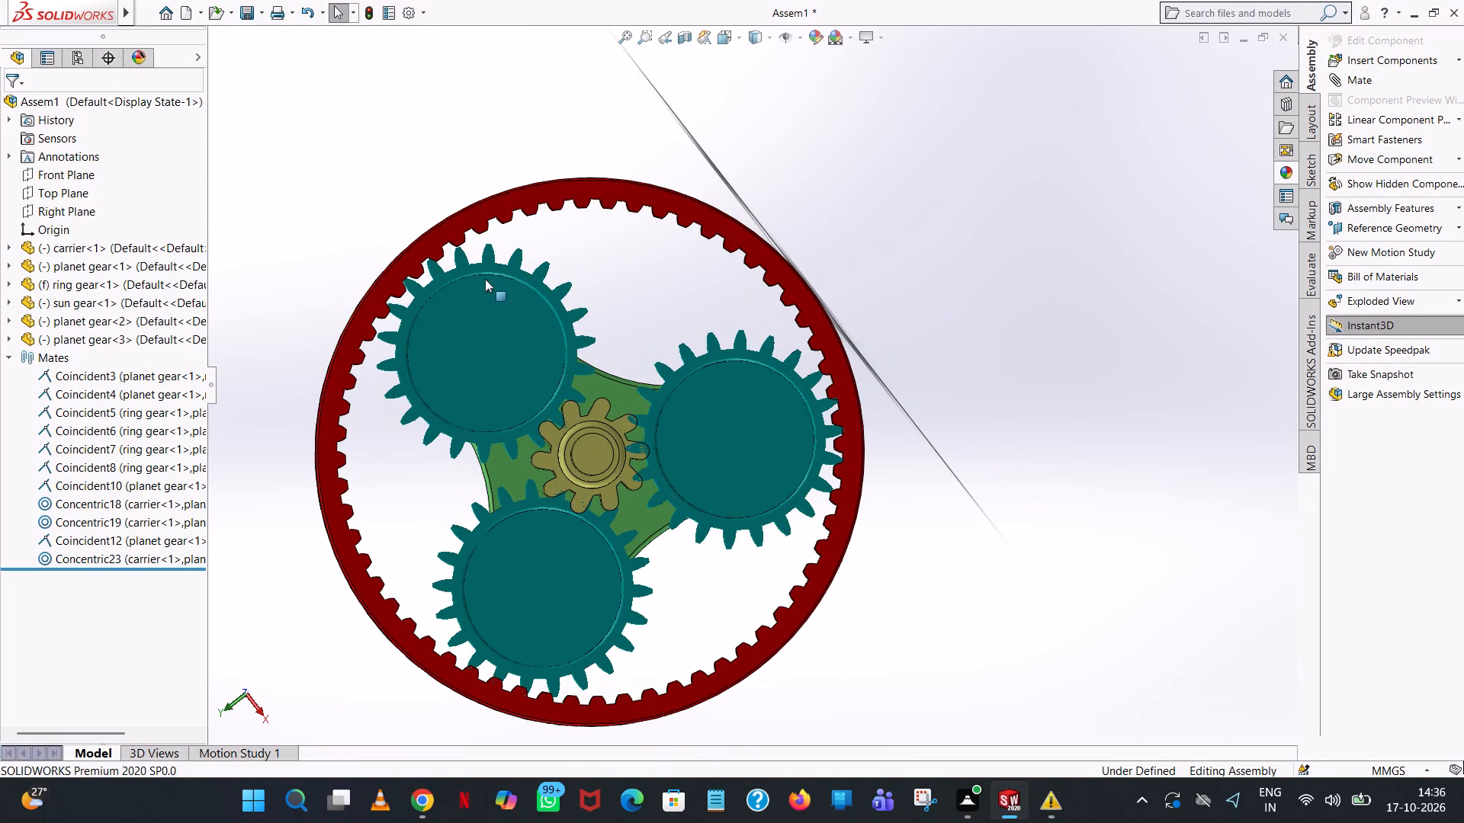
{"action": "left_click_drag", "start_coordinate": [479, 264], "coordinate": [522, 240]}
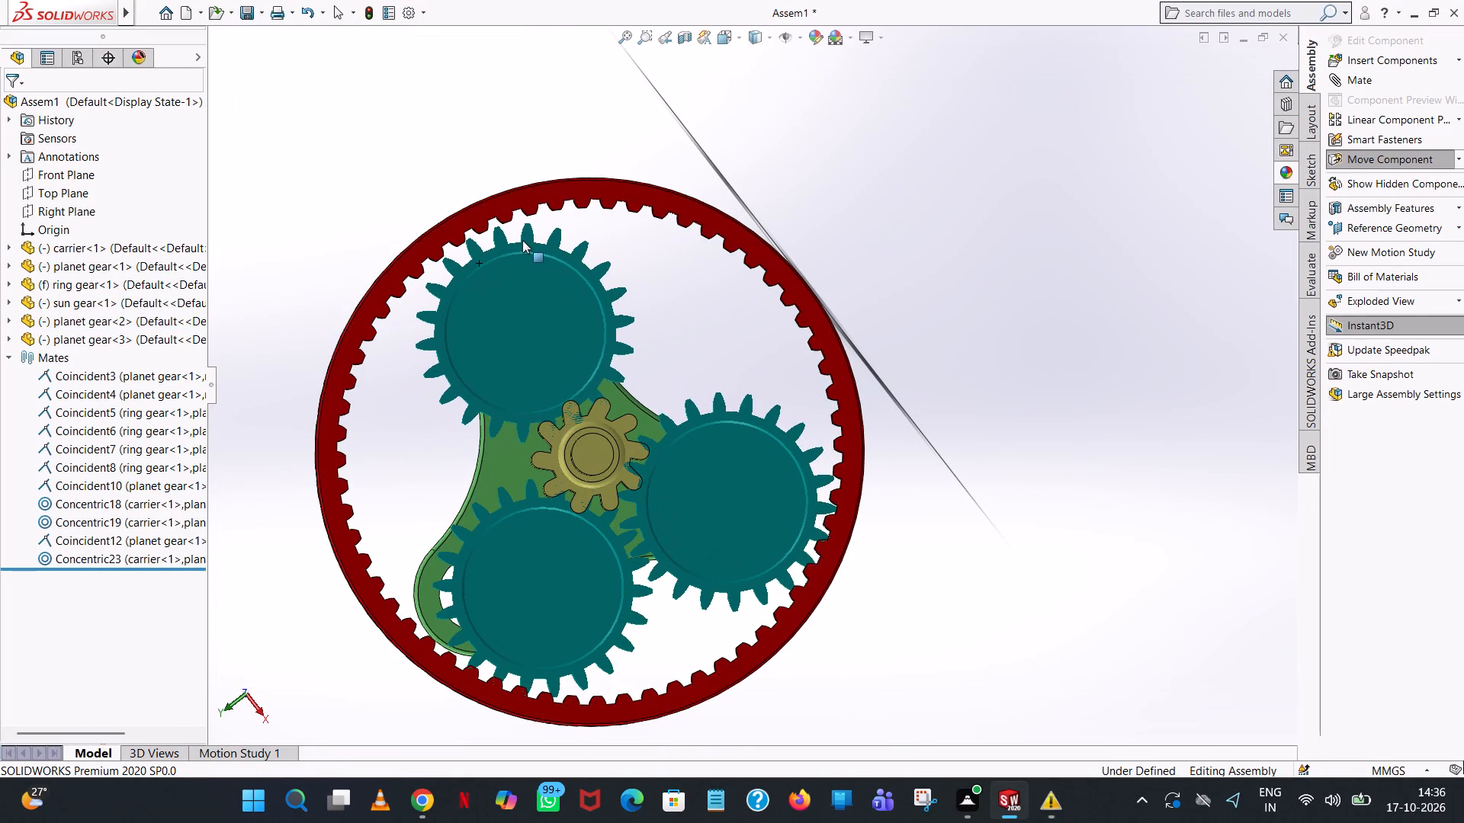
{"action": "left_click_drag", "start_coordinate": [522, 240], "coordinate": [528, 231]}
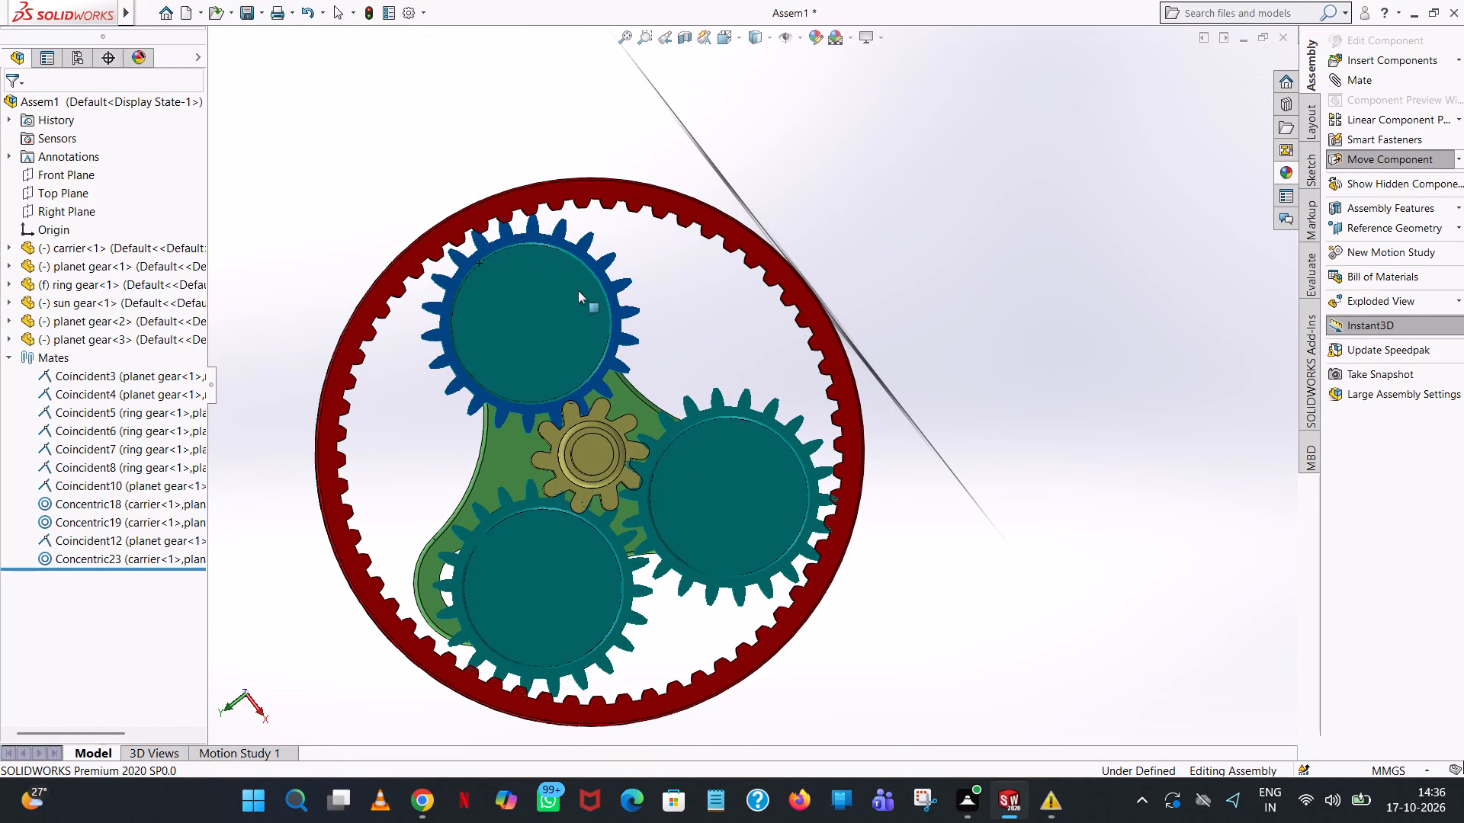
{"action": "middle_click_drag", "start_coordinate": [913, 392], "coordinate": [1185, 384]}
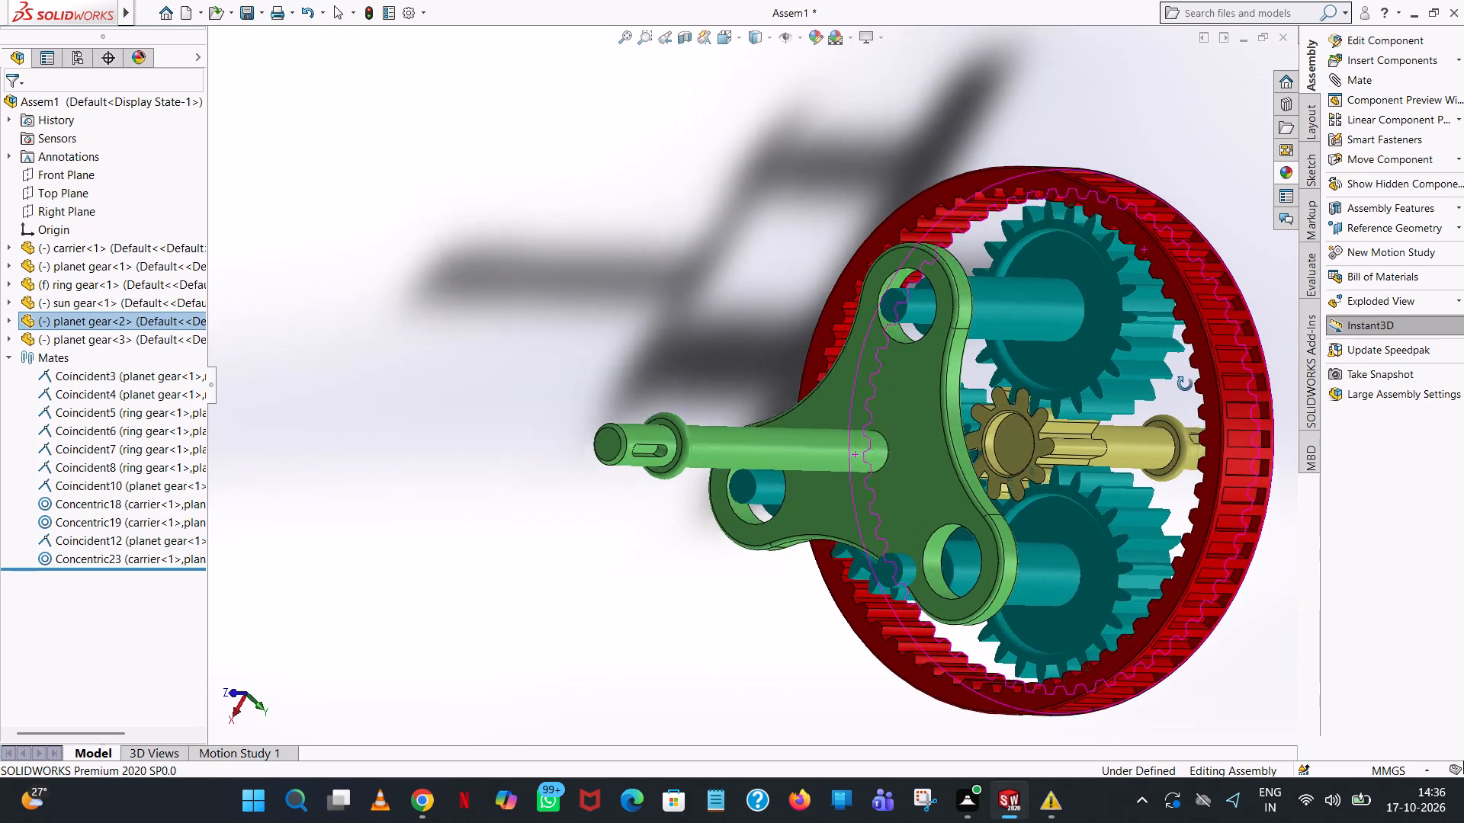
{"action": "middle_click_drag", "start_coordinate": [1185, 384], "coordinate": [1256, 357]}
{"action": "scroll", "coordinate": [1186, 376], "scroll_direction": "up", "scroll_amount": 6}
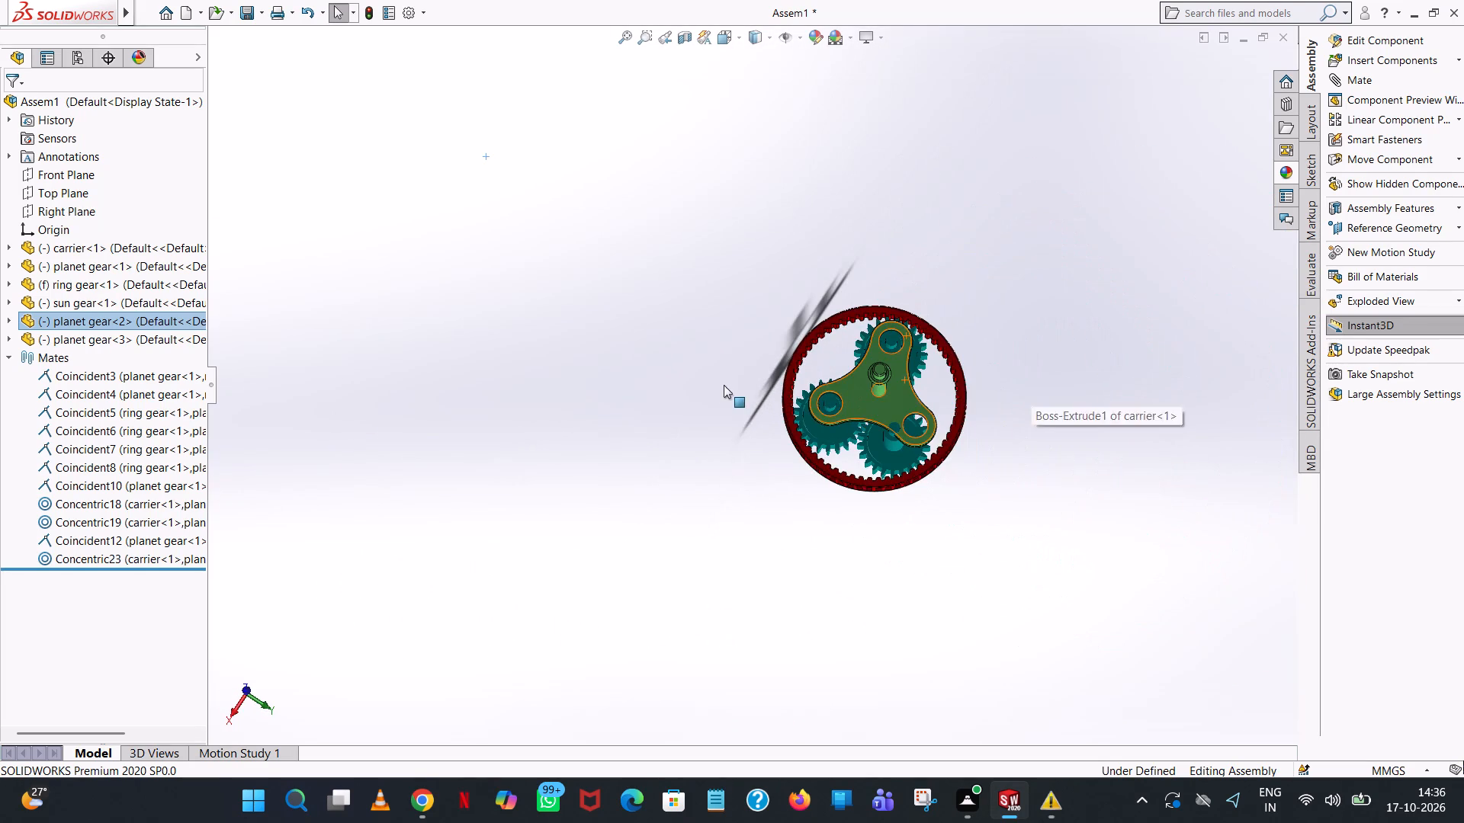
{"action": "middle_click_drag", "start_coordinate": [714, 405], "coordinate": [727, 449]}
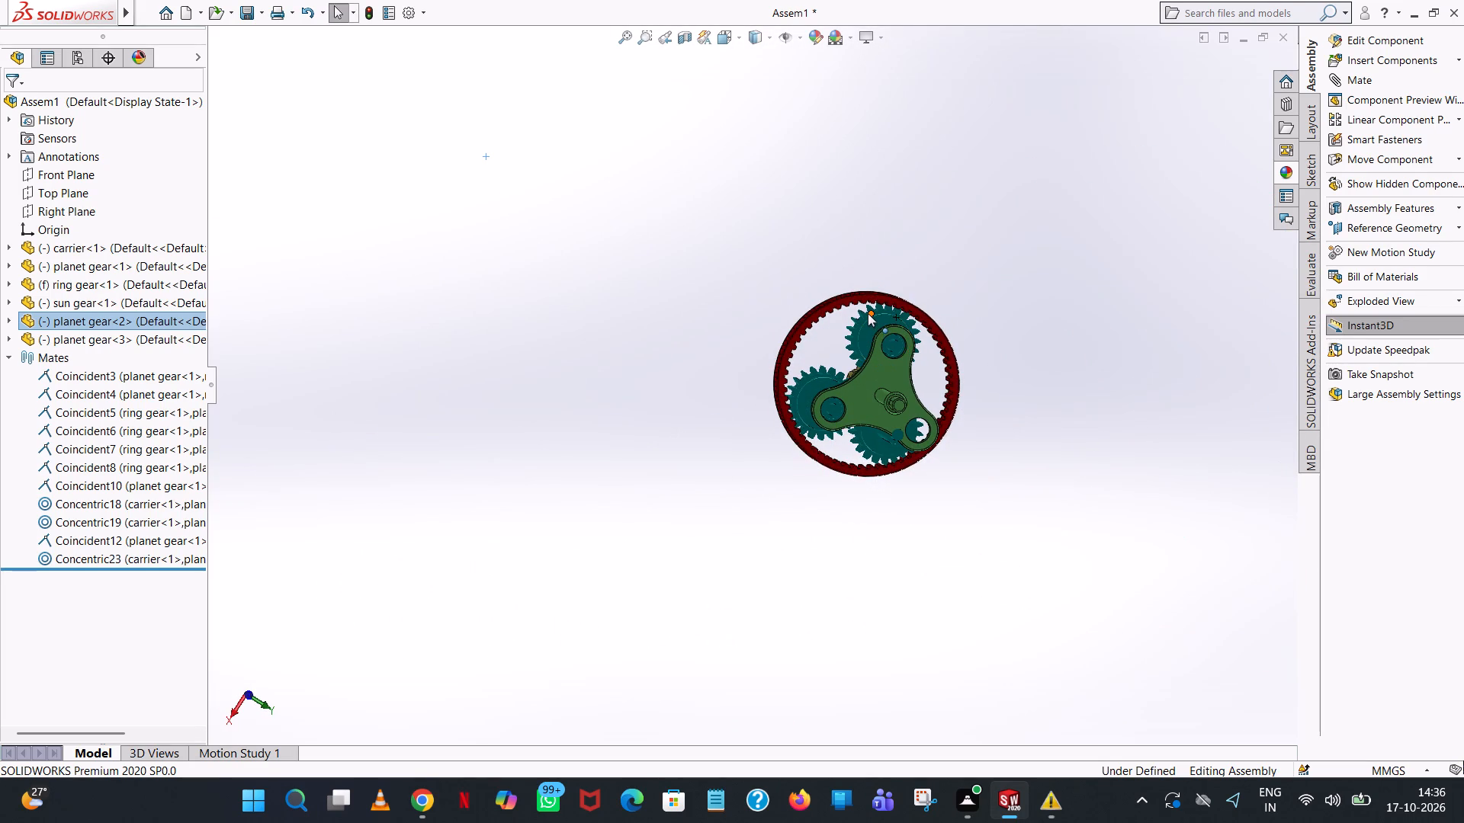
{"action": "left_click_drag", "start_coordinate": [869, 320], "coordinate": [852, 325]}
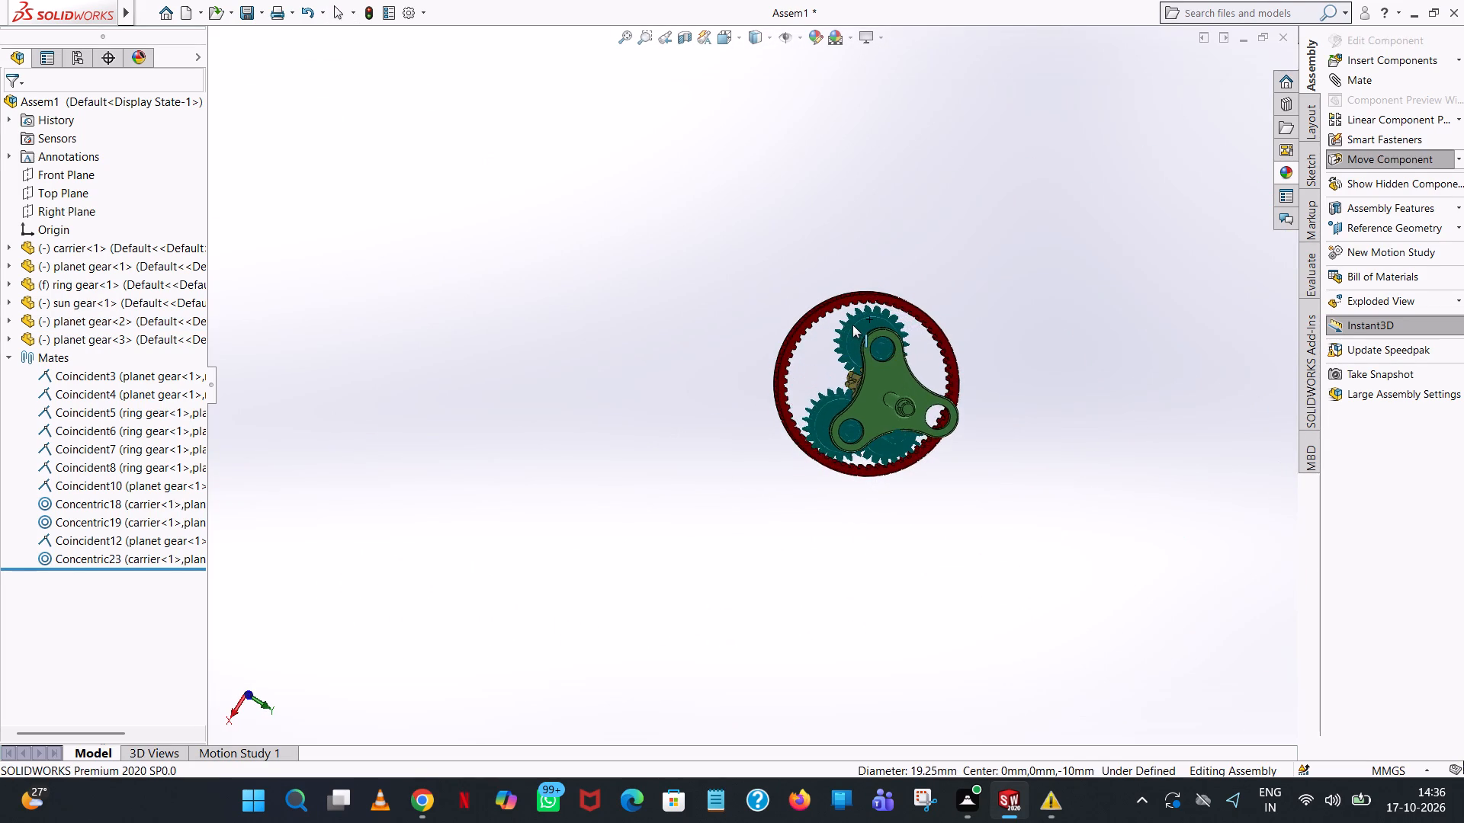
{"action": "left_click_drag", "start_coordinate": [852, 325], "coordinate": [863, 312]}
Move planet gear<1> inside the ring gear so its shaft sits behind the carrier's third hole.
{"action": "middle_click_drag", "start_coordinate": [1000, 411], "coordinate": [995, 414]}
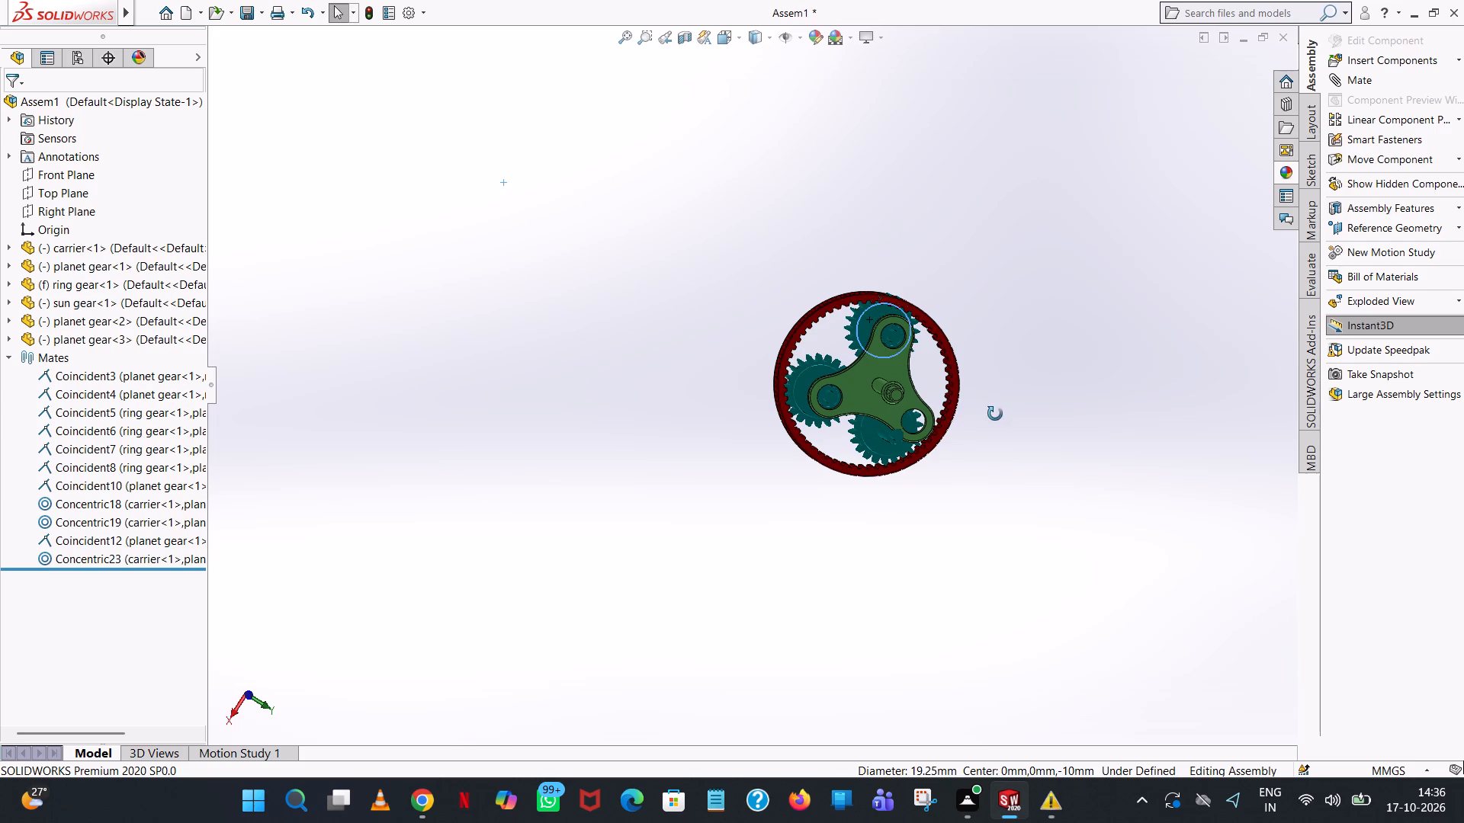
{"action": "middle_click_drag", "start_coordinate": [995, 414], "coordinate": [971, 408]}
{"action": "scroll", "coordinate": [944, 451], "scroll_direction": "down", "scroll_amount": 7}
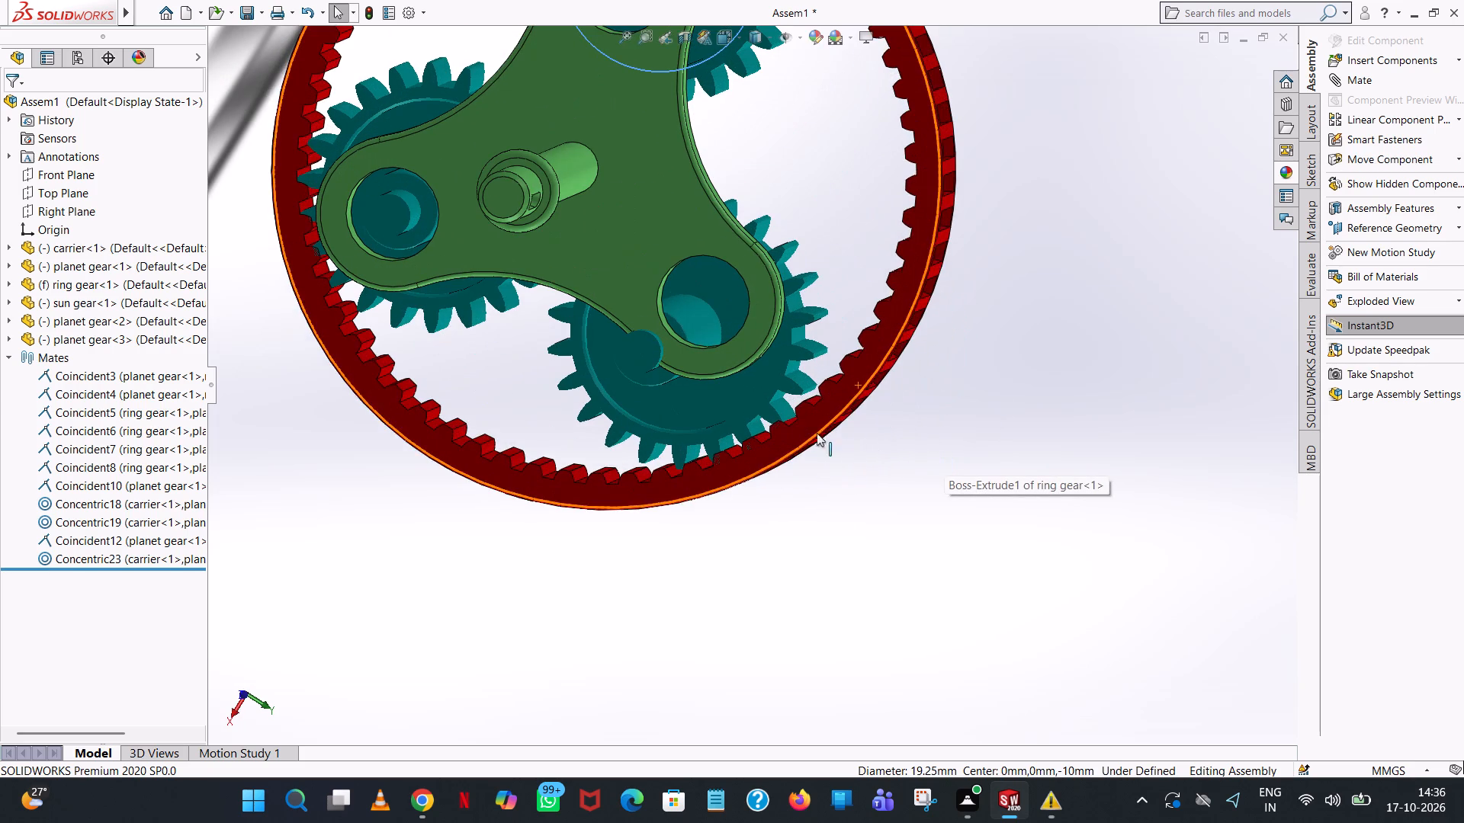
{"action": "left_click_drag", "start_coordinate": [714, 414], "coordinate": [786, 363]}
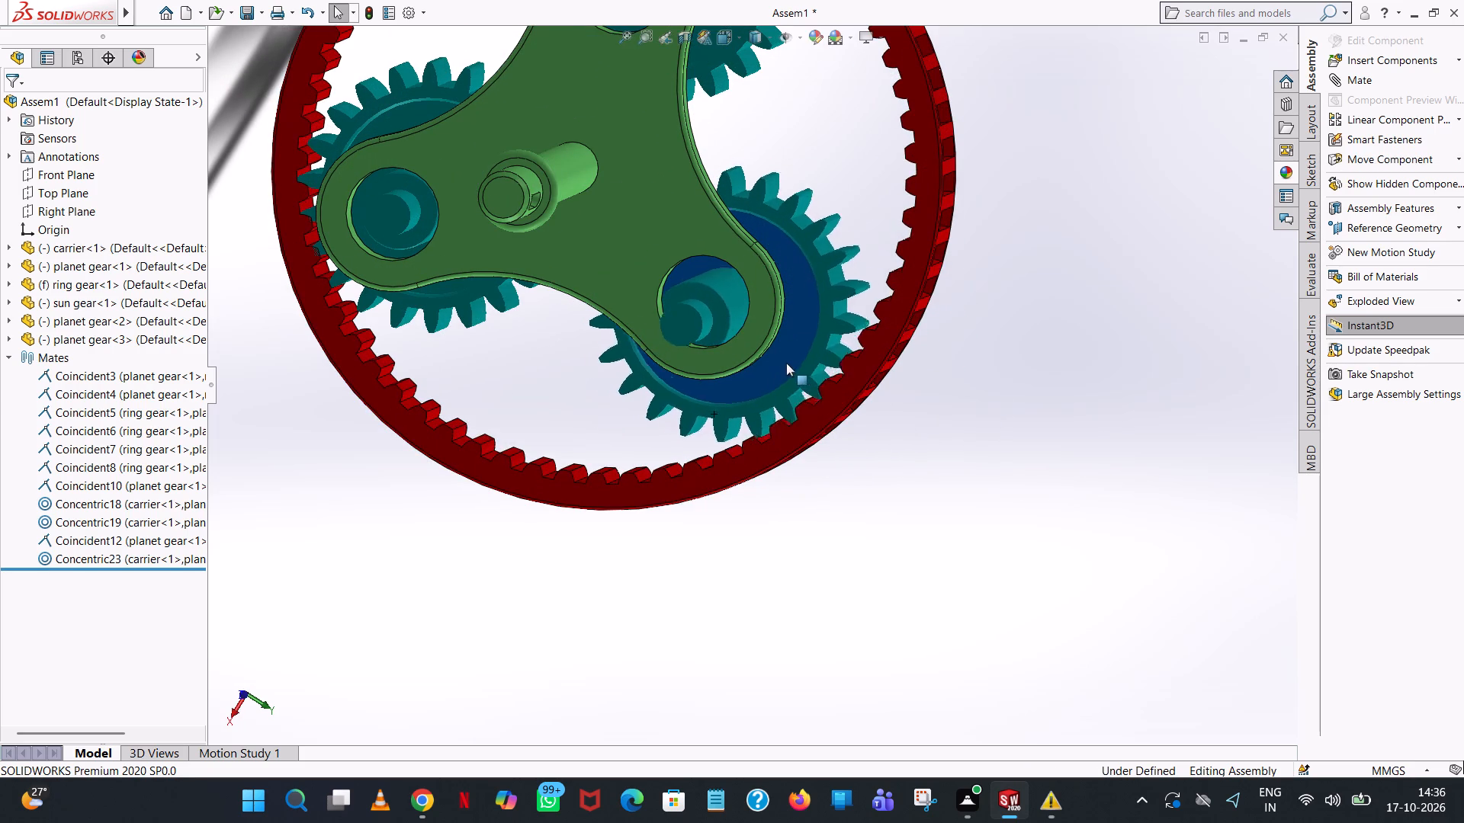
{"action": "left_click_drag", "start_coordinate": [786, 363], "coordinate": [795, 344]}
Examine from the carrier side and in profile how the shaft of planet gear<1> lines up with the carrier's third hole.
{"action": "middle_click_drag", "start_coordinate": [893, 404], "coordinate": [907, 391]}
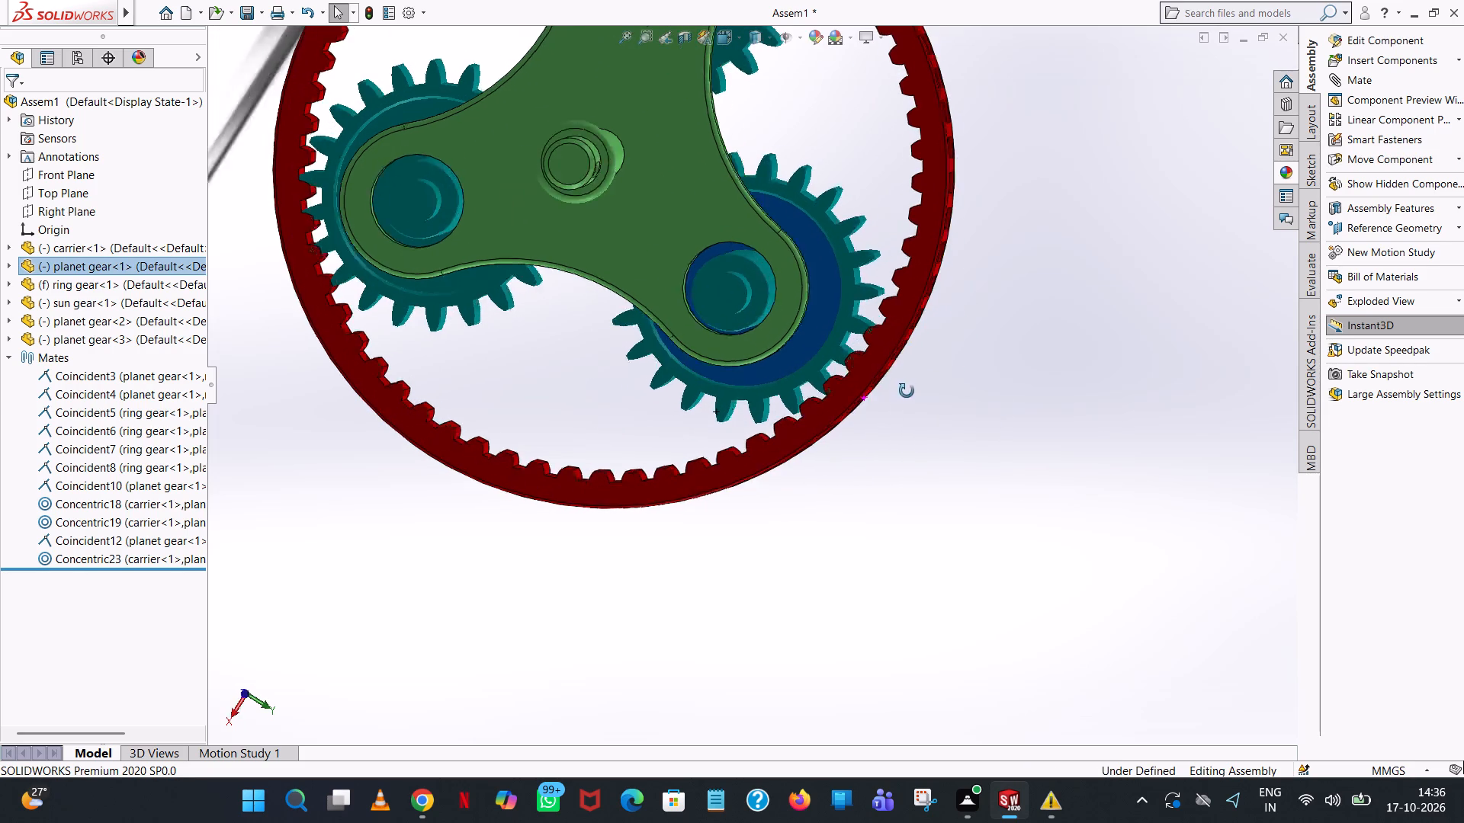
{"action": "middle_click_drag", "start_coordinate": [907, 391], "coordinate": [922, 376]}
{"action": "scroll", "coordinate": [922, 375], "scroll_direction": "up", "scroll_amount": 5}
{"action": "middle_click_drag", "start_coordinate": [895, 313], "coordinate": [871, 323]}
{"action": "scroll", "coordinate": [860, 331], "scroll_direction": "down", "scroll_amount": 3}
{"action": "scroll", "coordinate": [827, 386], "scroll_direction": "down", "scroll_amount": 1}
{"action": "middle_click_drag", "start_coordinate": [862, 424], "coordinate": [876, 434]}
{"action": "scroll", "coordinate": [868, 428], "scroll_direction": "up", "scroll_amount": 1}
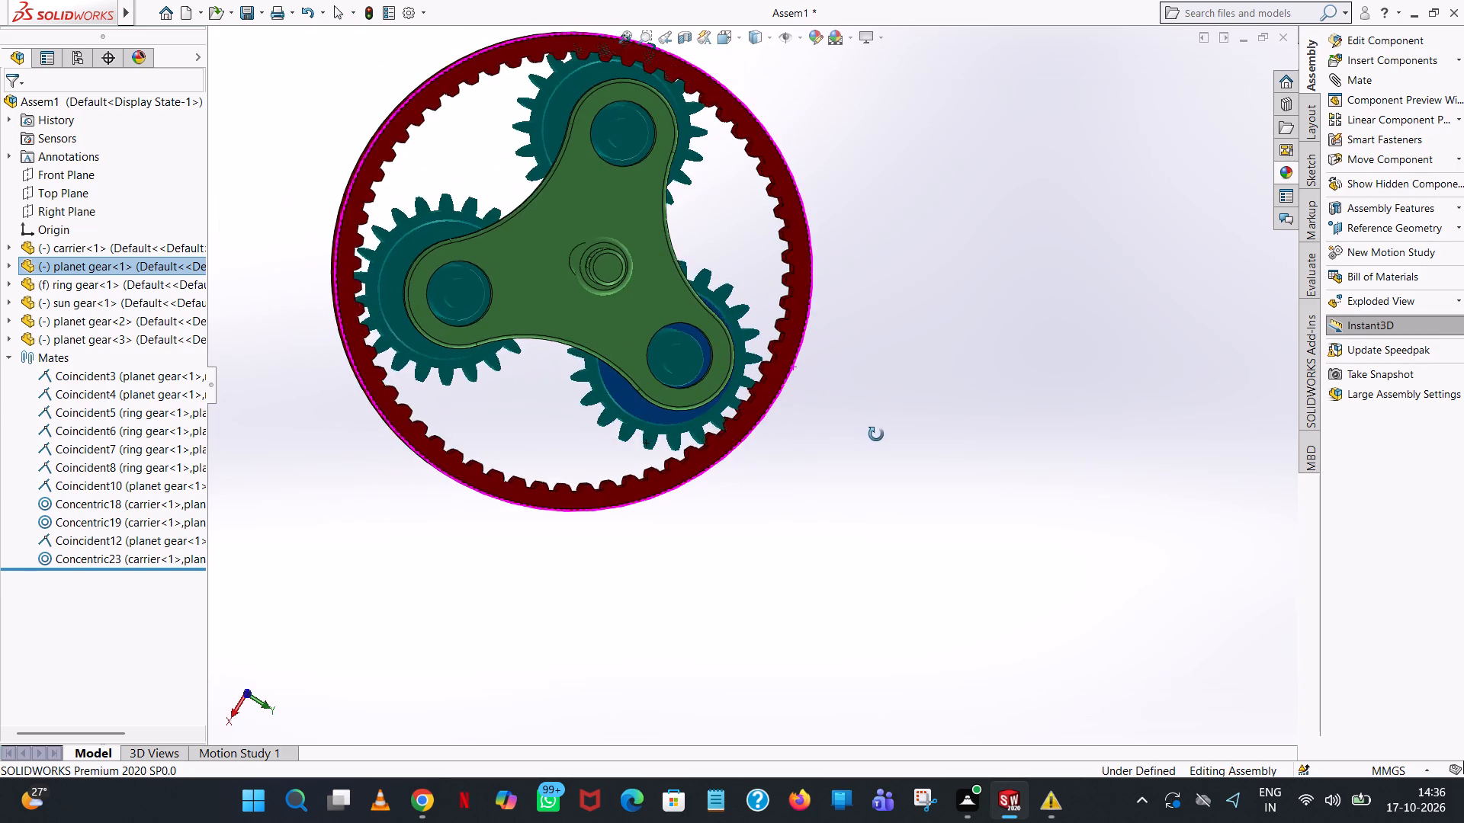
{"action": "middle_click_drag", "start_coordinate": [876, 434], "coordinate": [869, 426]}
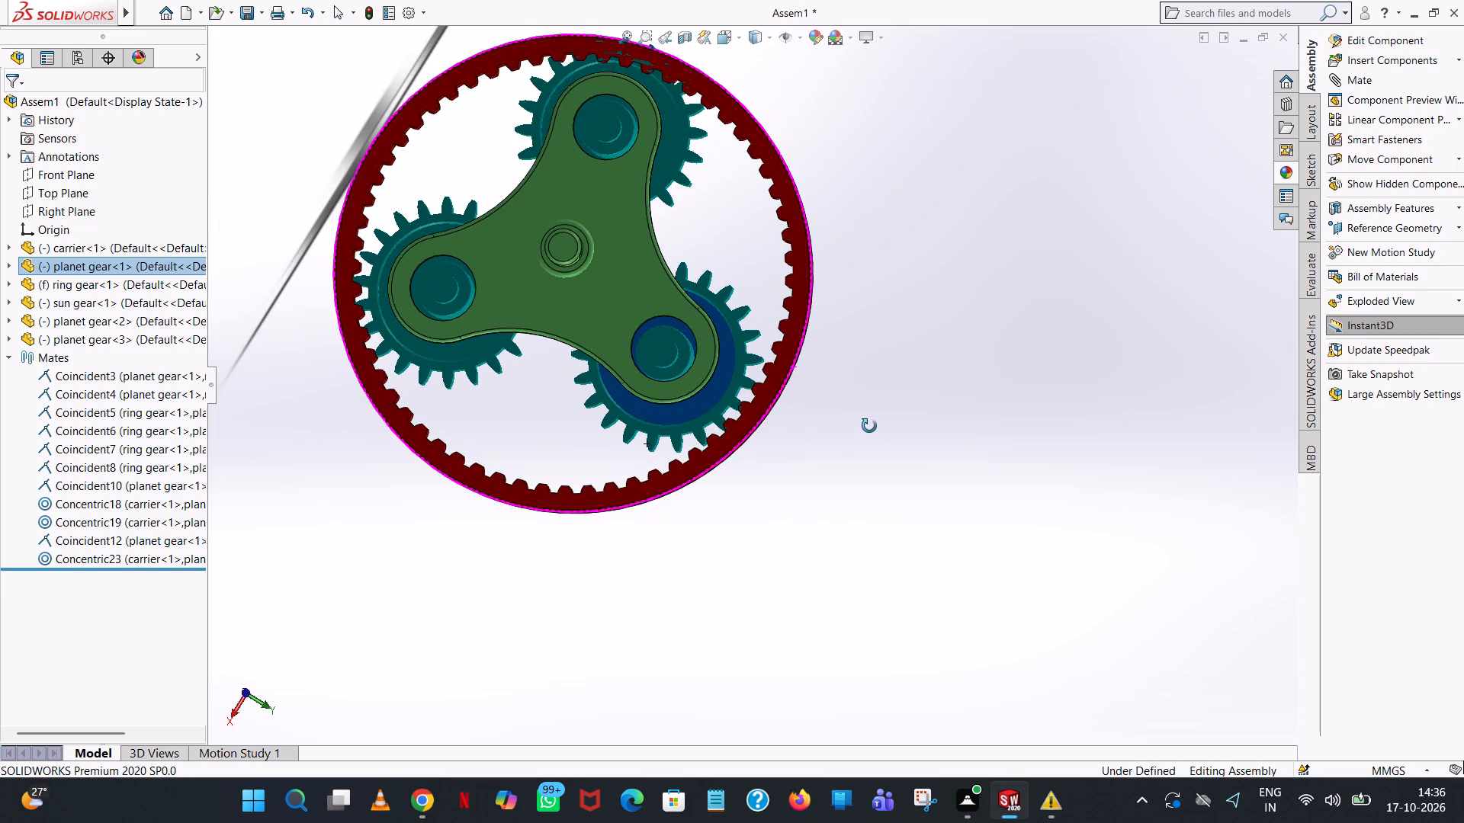
{"action": "middle_click_drag", "start_coordinate": [869, 426], "coordinate": [869, 434]}
{"action": "middle_click_drag", "start_coordinate": [886, 406], "coordinate": [782, 416]}
{"action": "scroll", "coordinate": [808, 410], "scroll_direction": "up", "scroll_amount": 1}
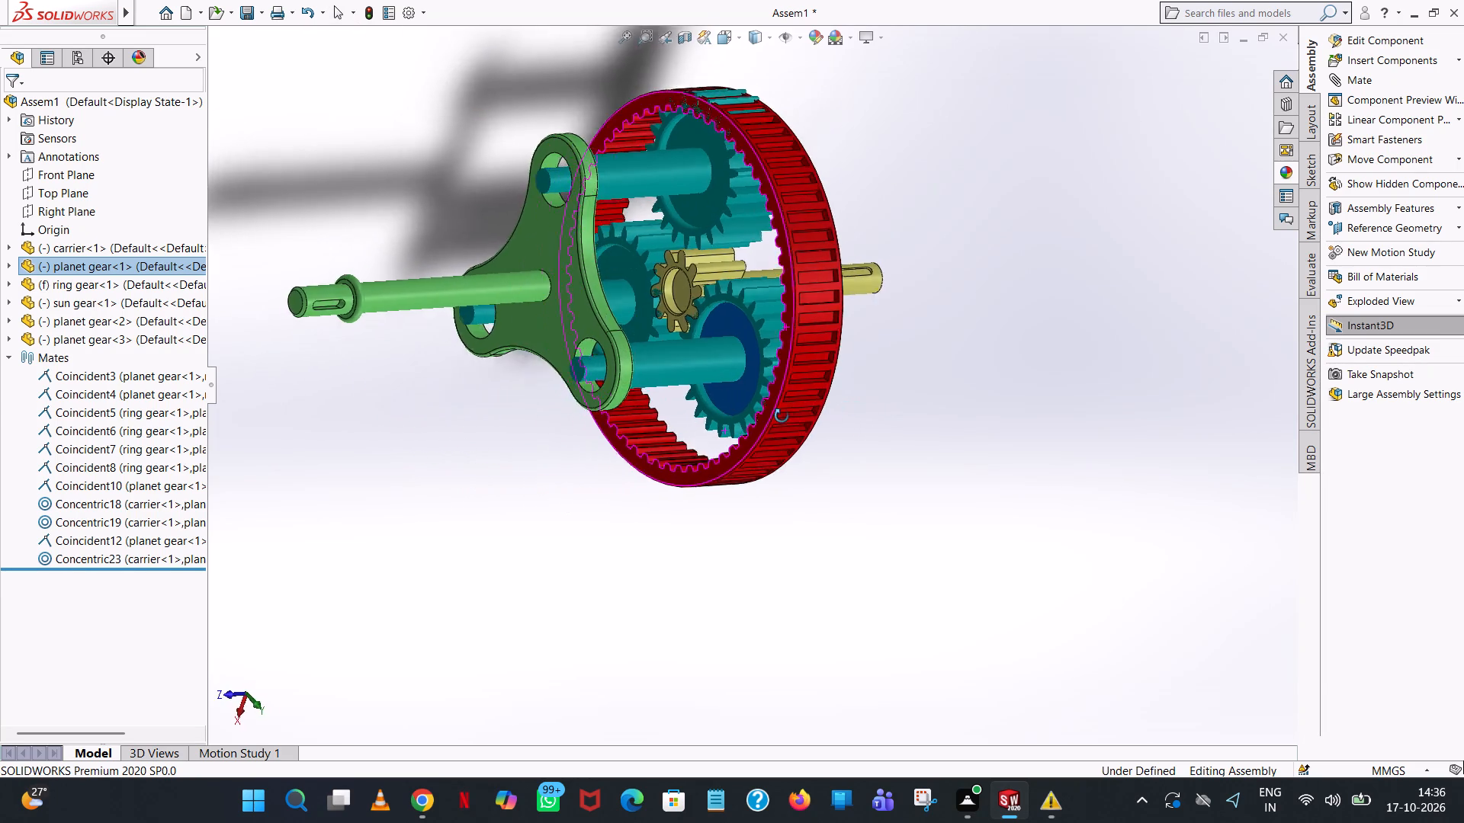
{"action": "middle_click_drag", "start_coordinate": [782, 416], "coordinate": [716, 440]}
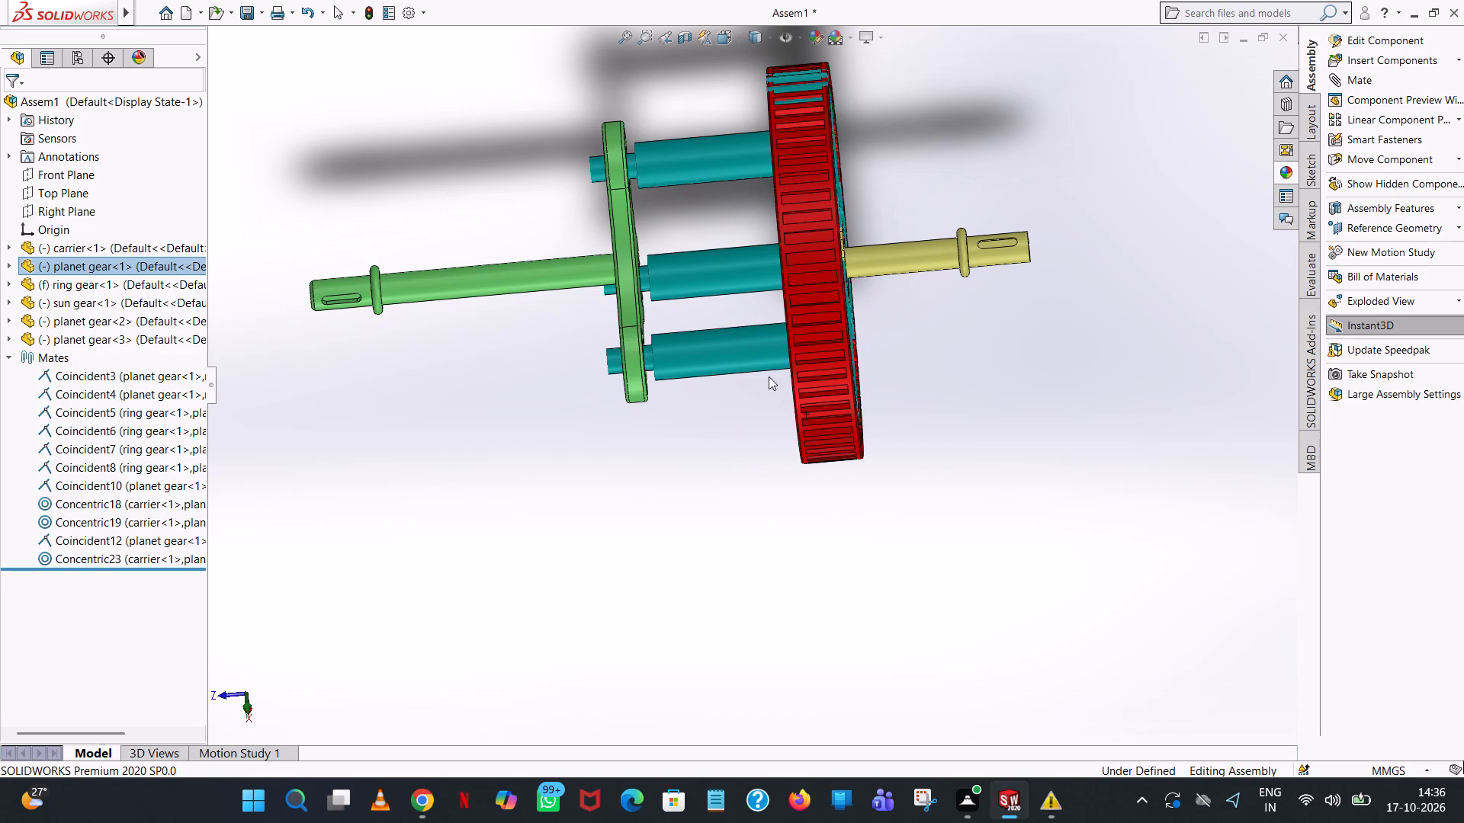
Examine from both sides how the planet gears sit against the ring gear's inner teeth, the sun gear and the carrier.
{"action": "middle_click_drag", "start_coordinate": [1135, 252], "coordinate": [998, 293]}
{"action": "scroll", "coordinate": [1062, 270], "scroll_direction": "up", "scroll_amount": 1}
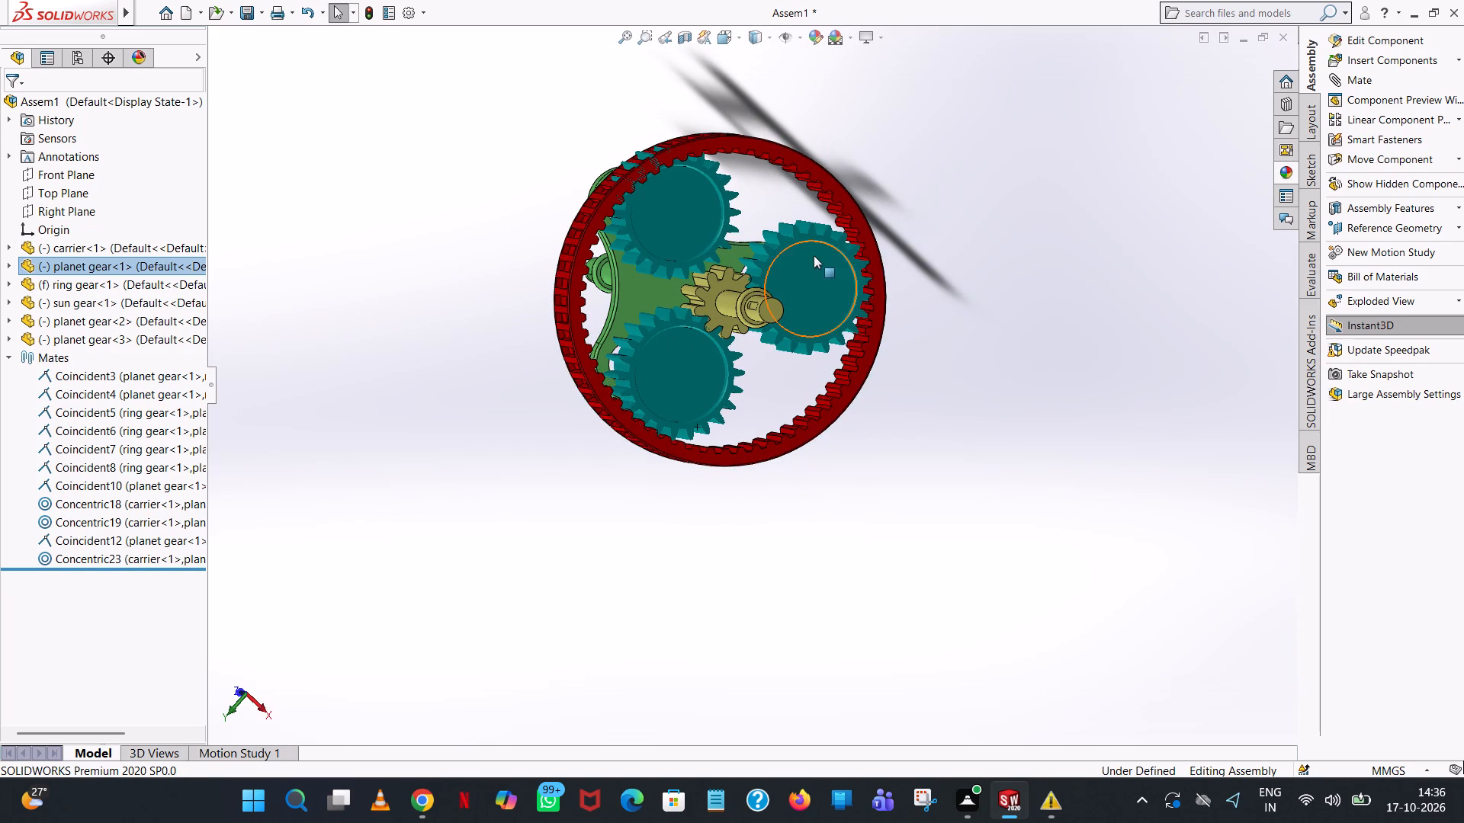
{"action": "scroll", "coordinate": [815, 254], "scroll_direction": "down", "scroll_amount": 5}
{"action": "middle_click_drag", "start_coordinate": [1039, 248], "coordinate": [1117, 242]}
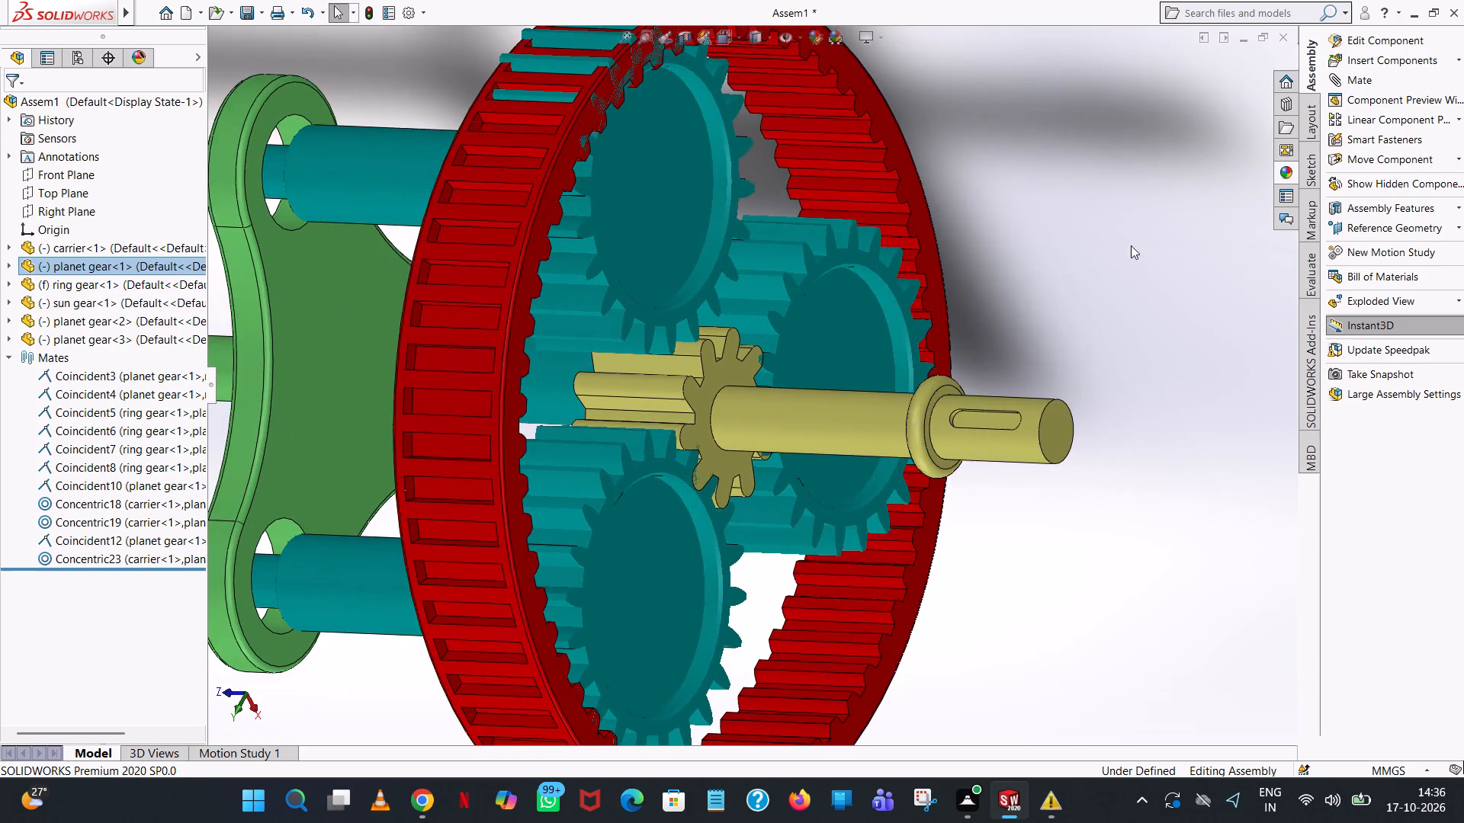
{"action": "middle_click_drag", "start_coordinate": [1131, 245], "coordinate": [1051, 243]}
{"action": "scroll", "coordinate": [1051, 243], "scroll_direction": "up", "scroll_amount": 1}
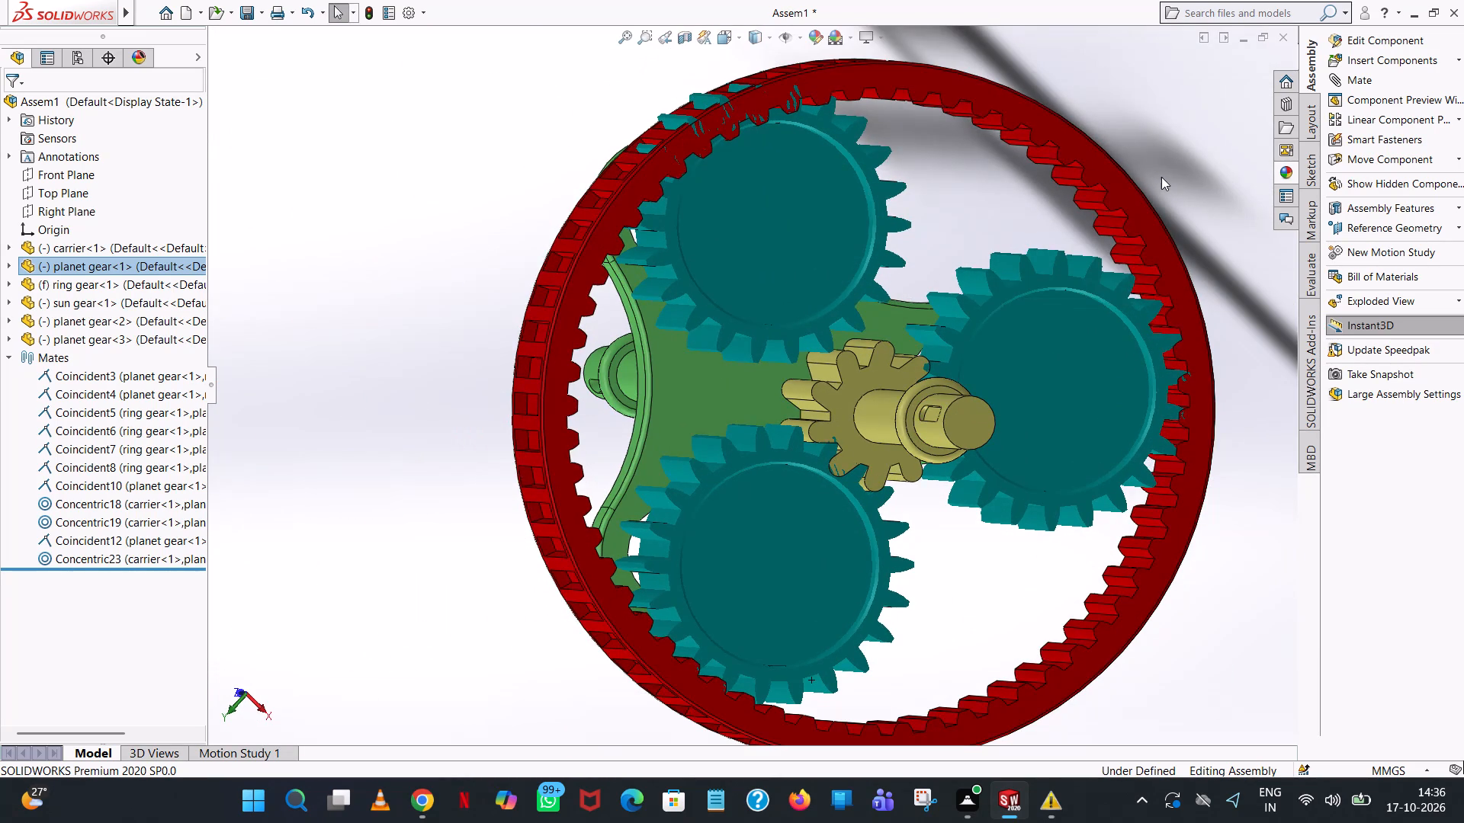
{"action": "middle_click_drag", "start_coordinate": [1164, 177], "coordinate": [1360, 201]}
{"action": "scroll", "coordinate": [1183, 181], "scroll_direction": "up", "scroll_amount": 1}
{"action": "scroll", "coordinate": [1303, 223], "scroll_direction": "up", "scroll_amount": 1}
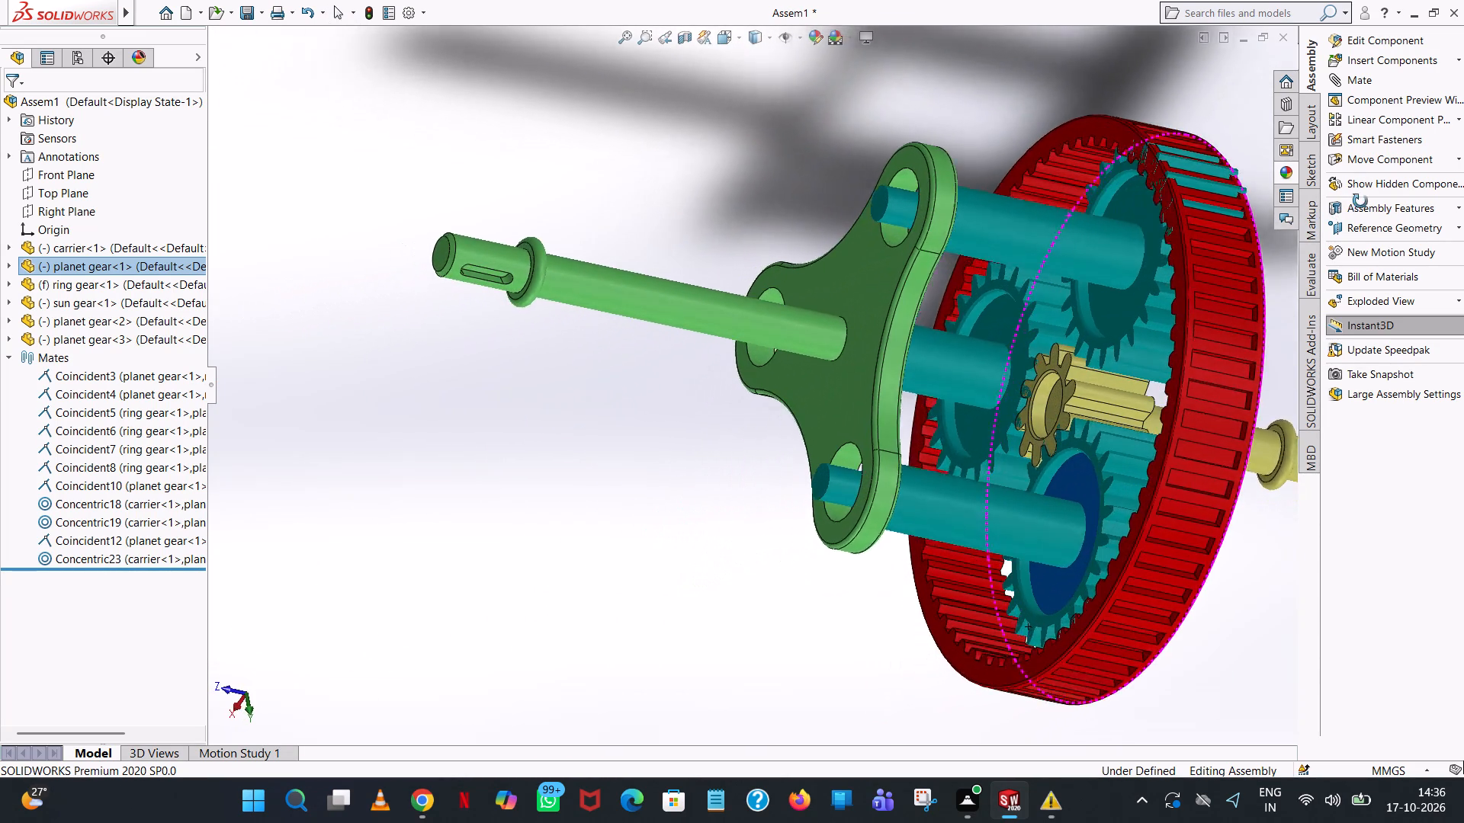
{"action": "middle_click_drag", "start_coordinate": [1360, 201], "coordinate": [1366, 199]}
{"action": "scroll", "coordinate": [1244, 267], "scroll_direction": "up", "scroll_amount": 4}
{"action": "middle_click_drag", "start_coordinate": [1128, 438], "coordinate": [1195, 418]}
{"action": "scroll", "coordinate": [1128, 440], "scroll_direction": "up", "scroll_amount": 1}
{"action": "scroll", "coordinate": [1193, 418], "scroll_direction": "up", "scroll_amount": 1}
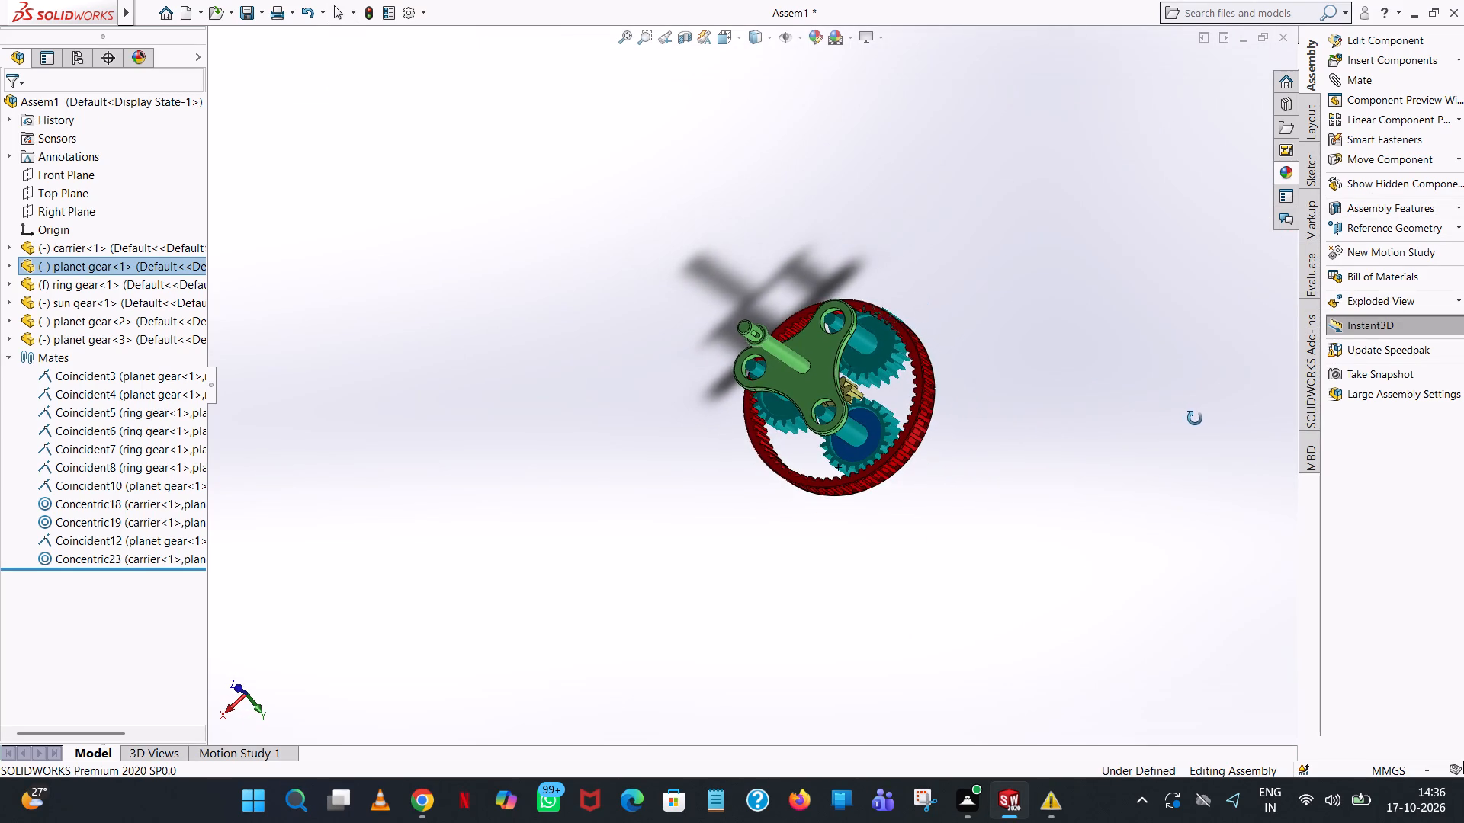
{"action": "middle_click_drag", "start_coordinate": [1195, 418], "coordinate": [1225, 437]}
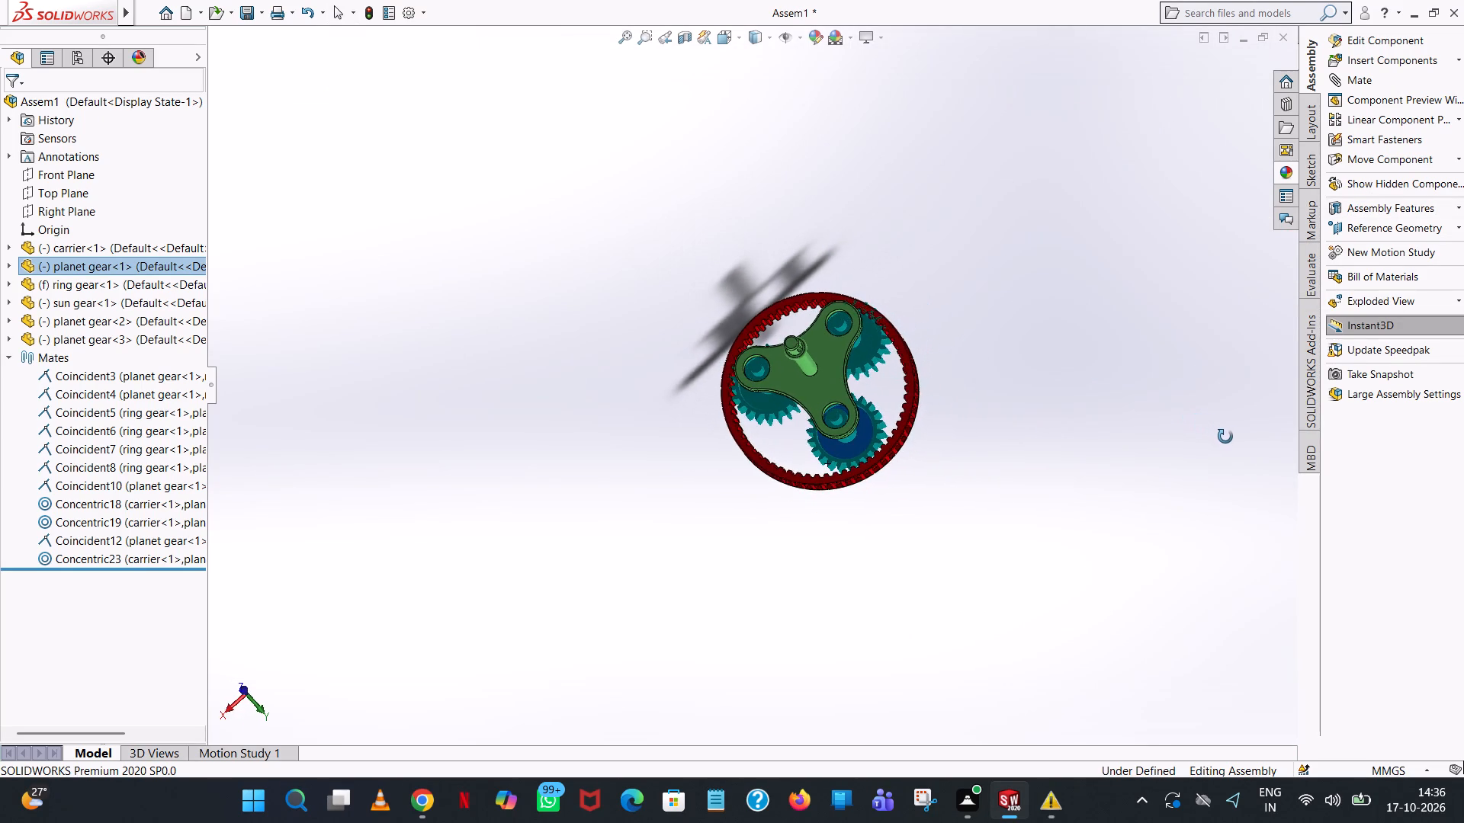
{"action": "middle_click_drag", "start_coordinate": [1225, 437], "coordinate": [947, 347]}
{"action": "scroll", "coordinate": [865, 328], "scroll_direction": "down", "scroll_amount": 5}
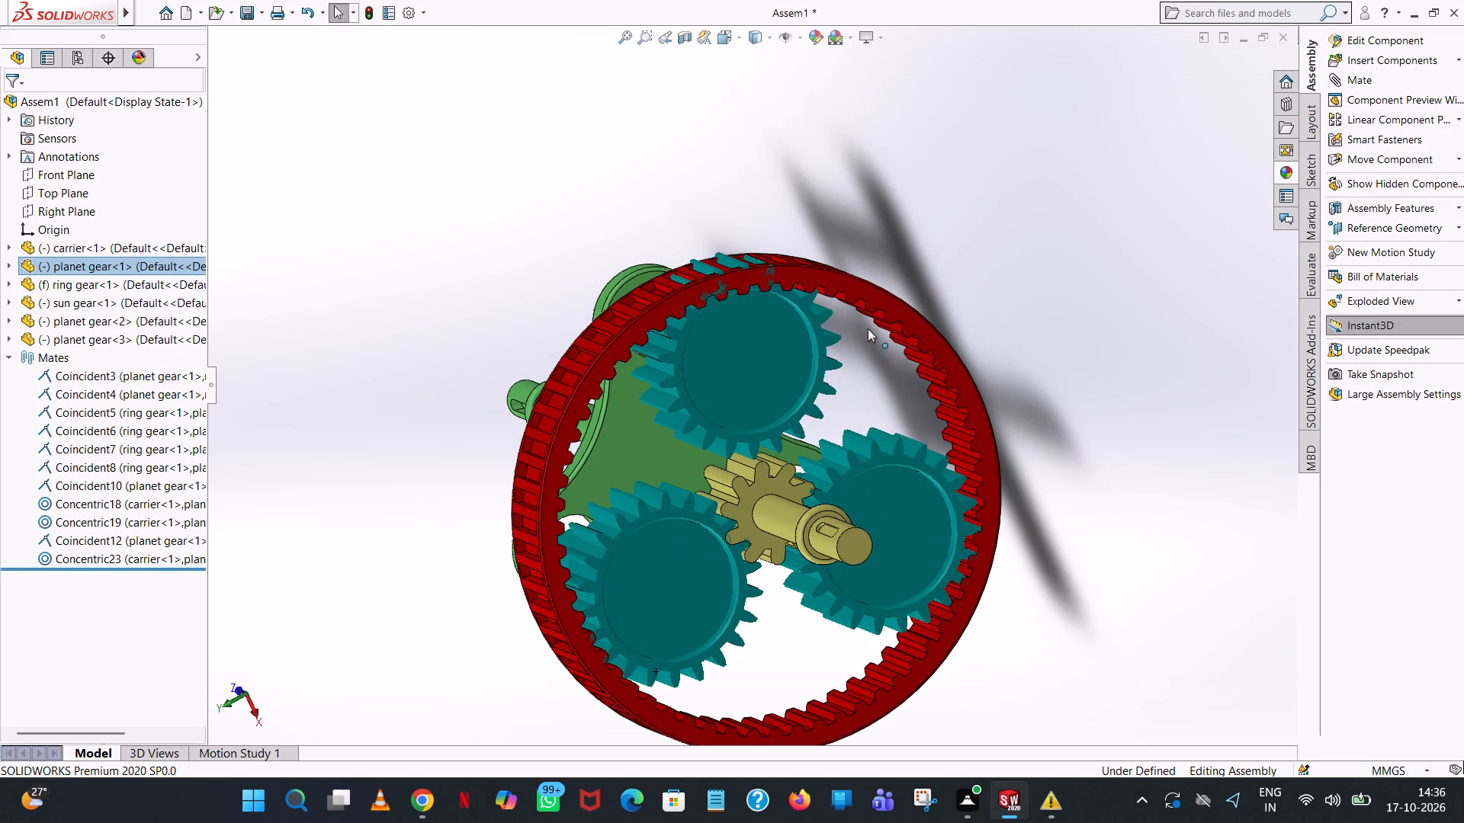
With the Mate command open, shift planet gear<2> inward so its teeth sit within the ring gear's inner teeth.
{"action": "left_click", "coordinate": [1379, 73]}
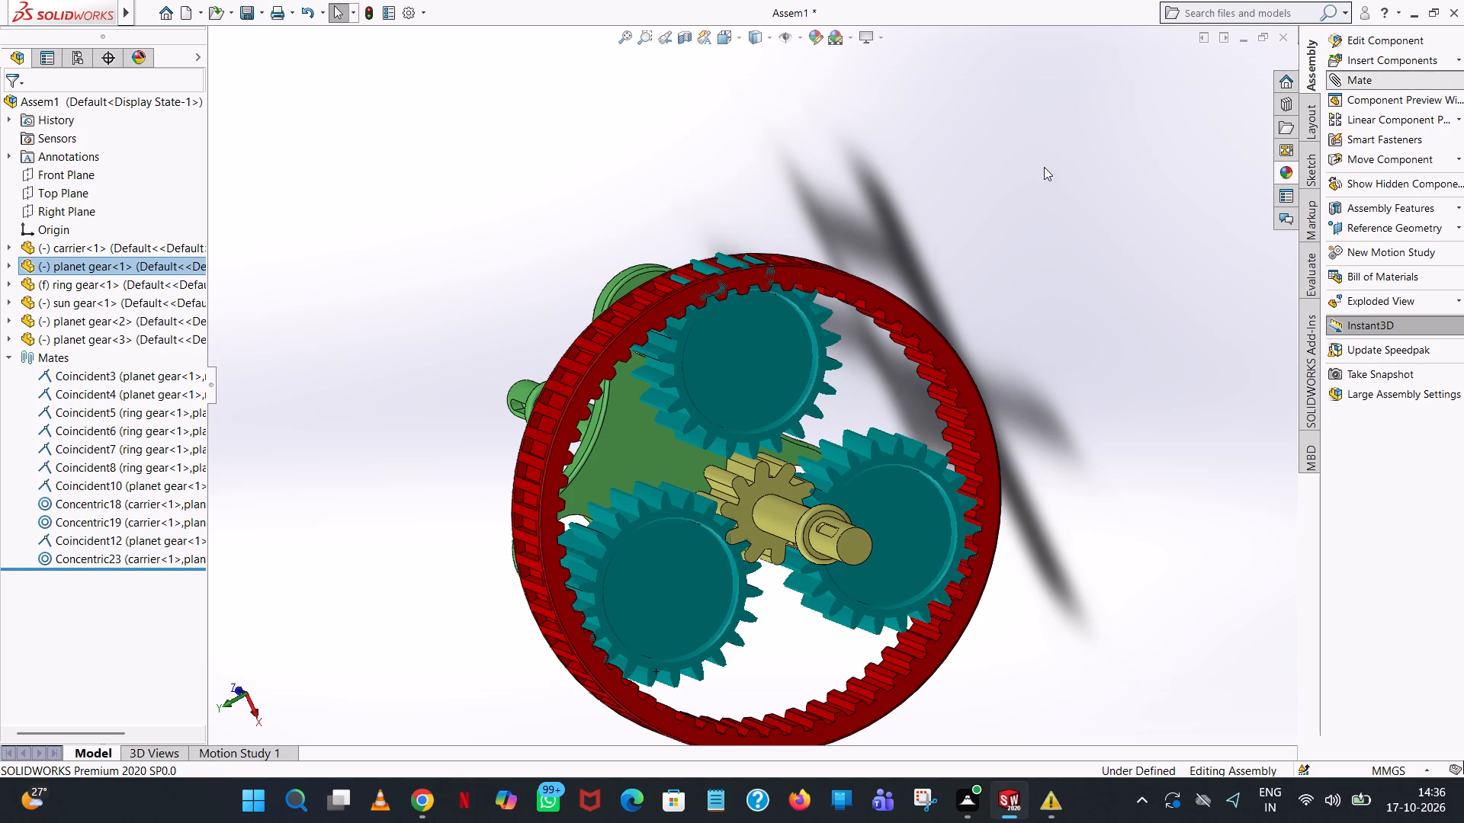
{"action": "middle_click_drag", "start_coordinate": [1043, 168], "coordinate": [985, 130]}
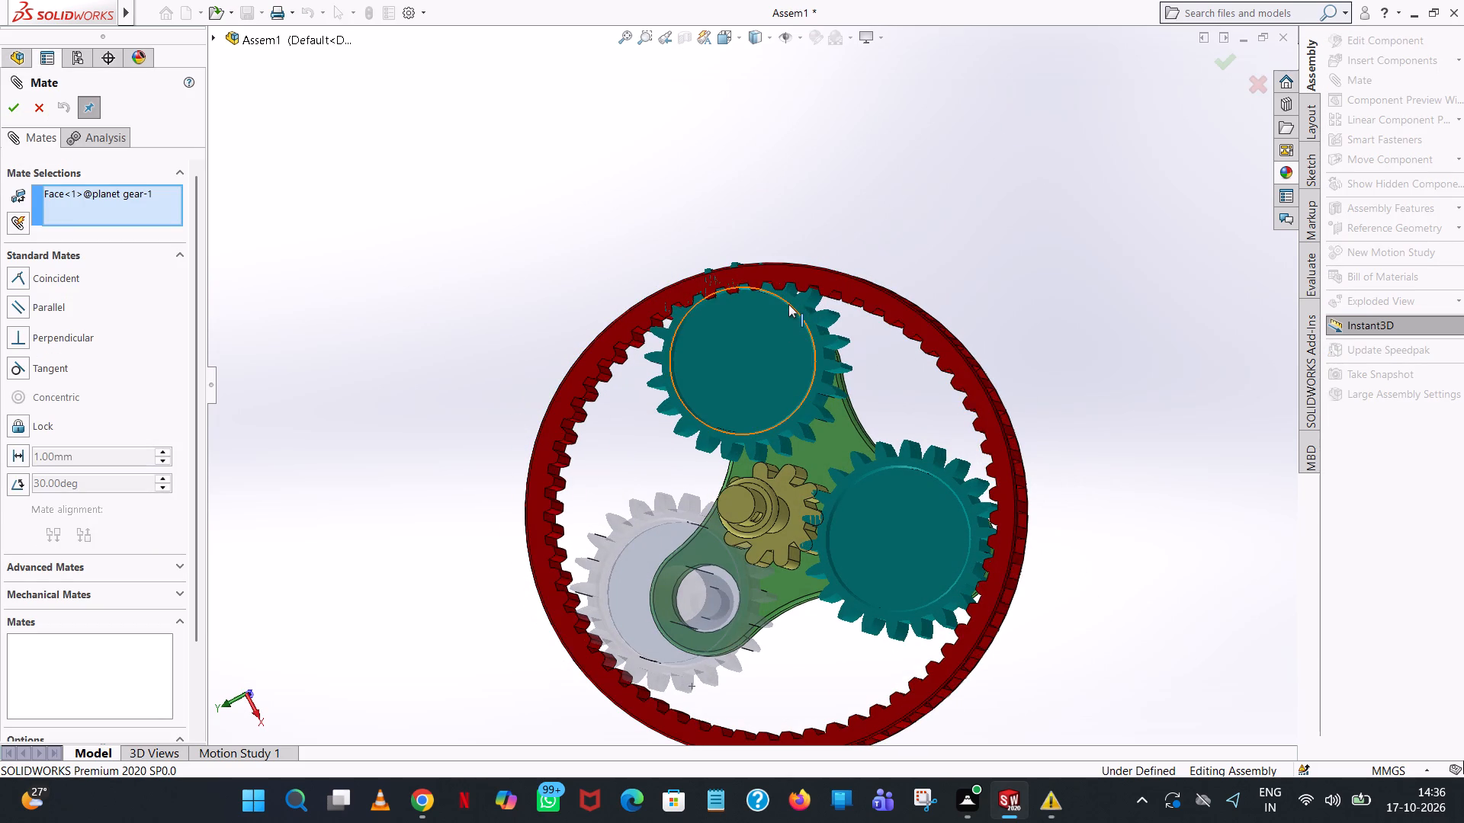
{"action": "left_click_drag", "start_coordinate": [791, 303], "coordinate": [798, 327]}
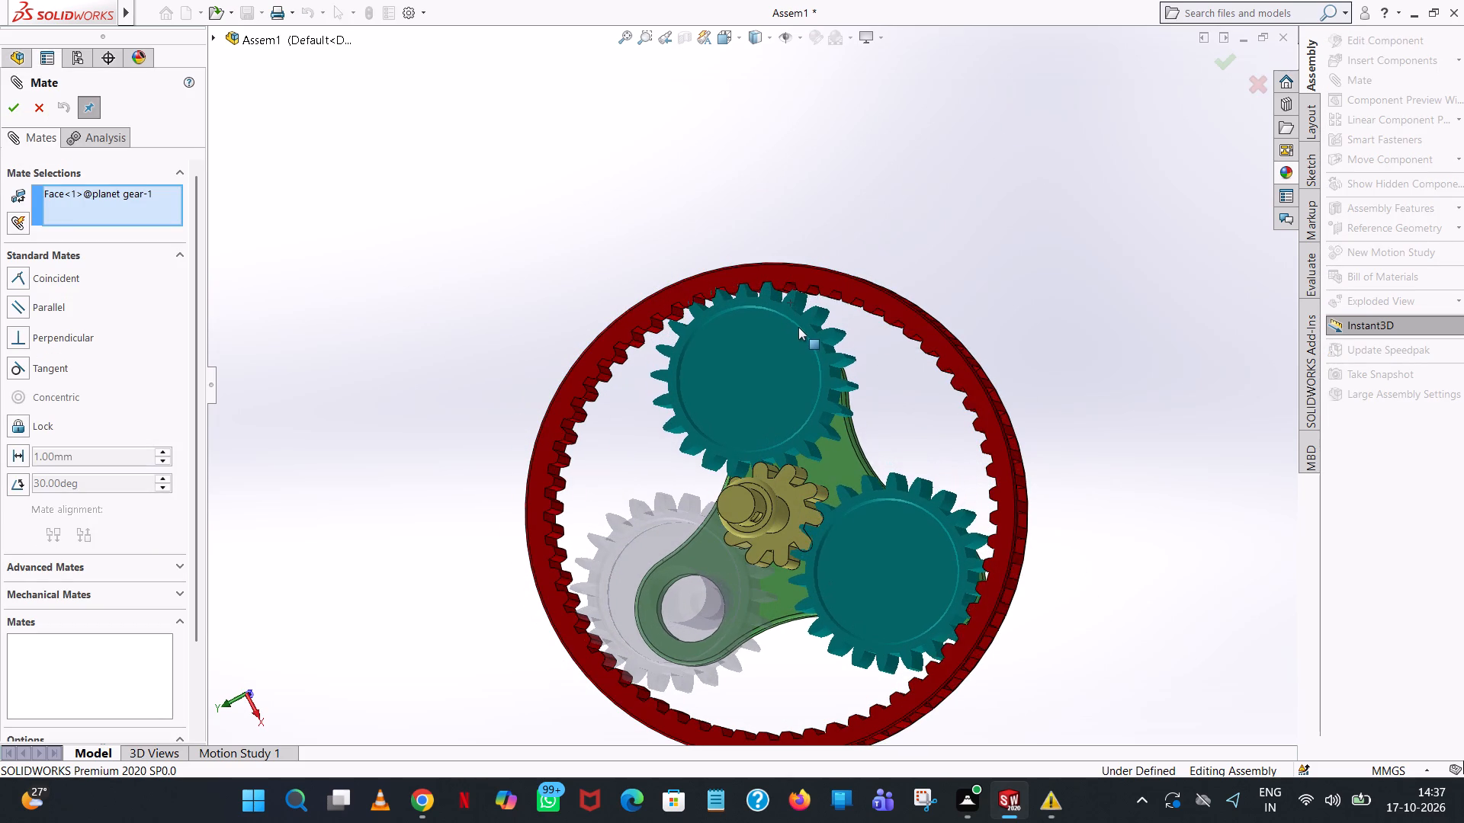
{"action": "left_click_drag", "start_coordinate": [798, 327], "coordinate": [800, 328]}
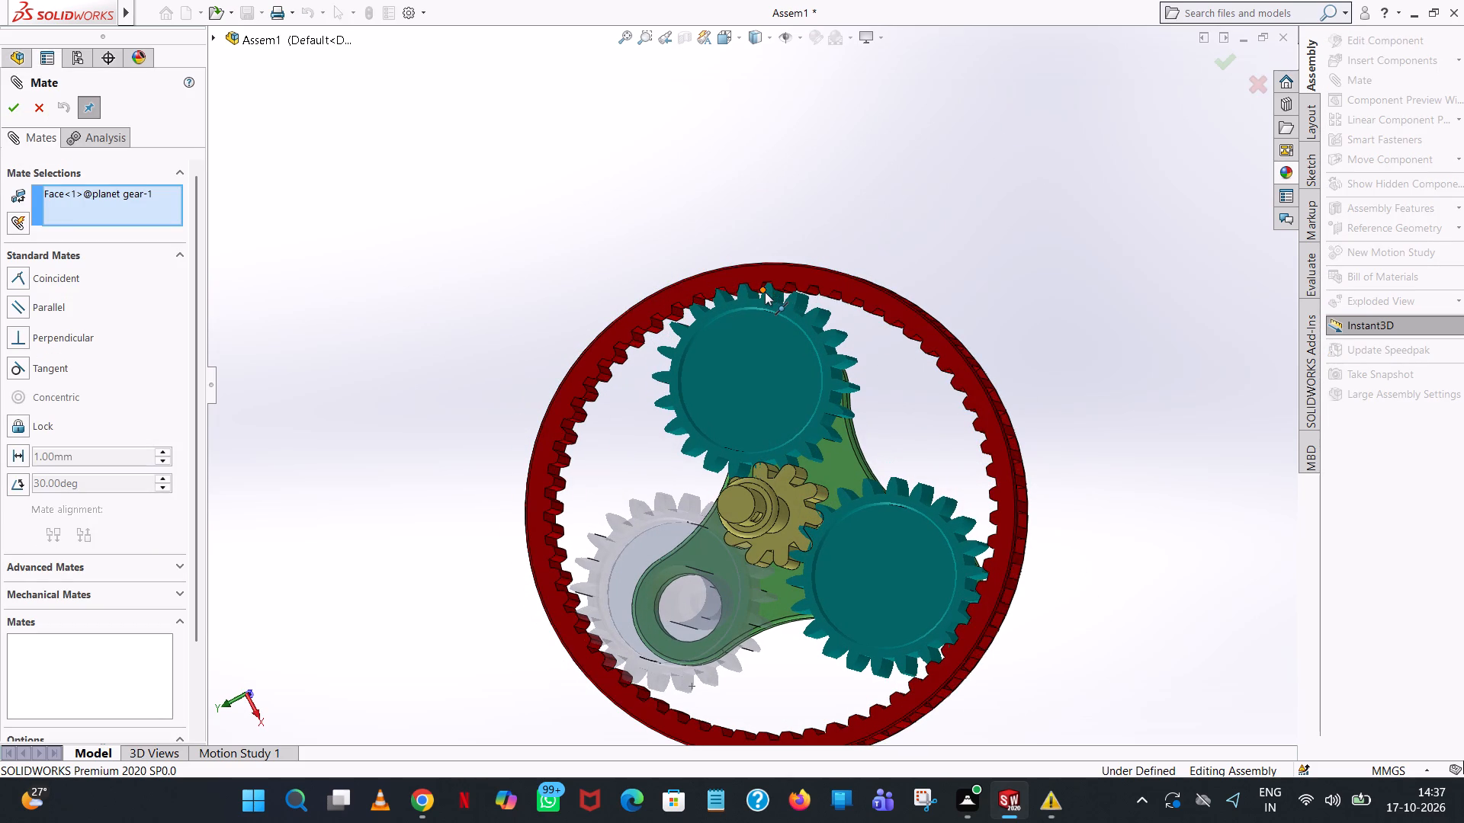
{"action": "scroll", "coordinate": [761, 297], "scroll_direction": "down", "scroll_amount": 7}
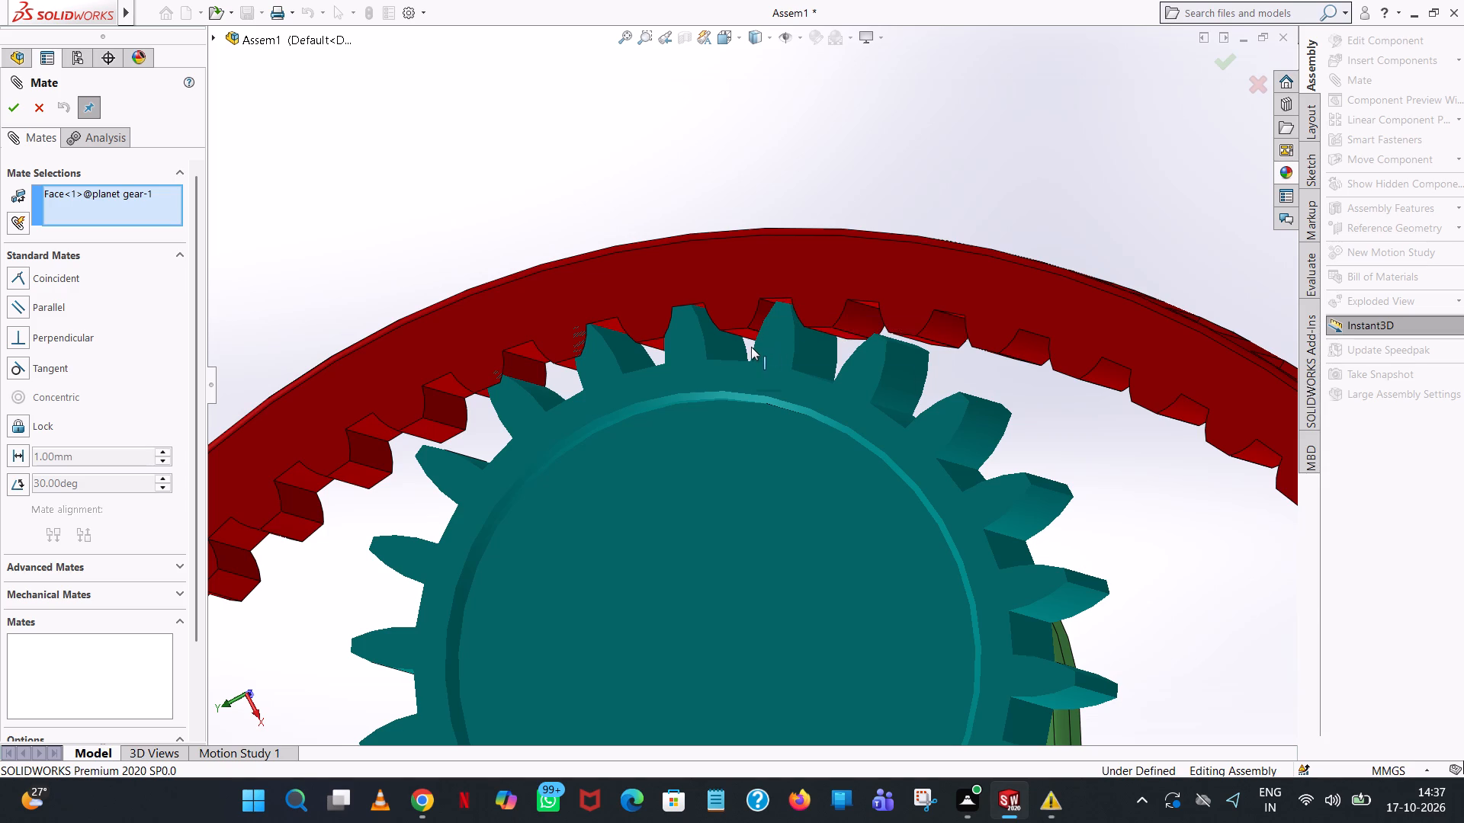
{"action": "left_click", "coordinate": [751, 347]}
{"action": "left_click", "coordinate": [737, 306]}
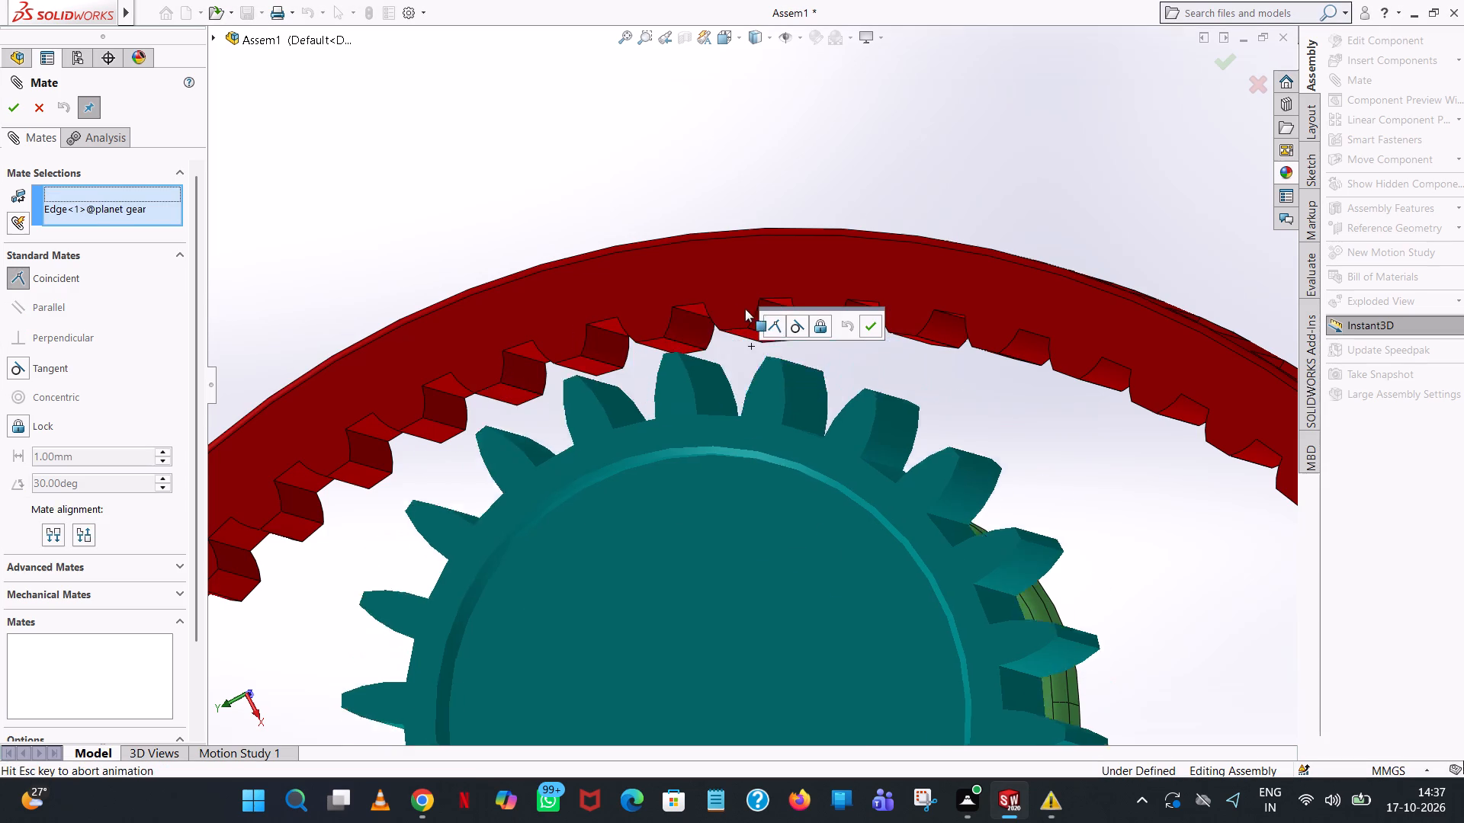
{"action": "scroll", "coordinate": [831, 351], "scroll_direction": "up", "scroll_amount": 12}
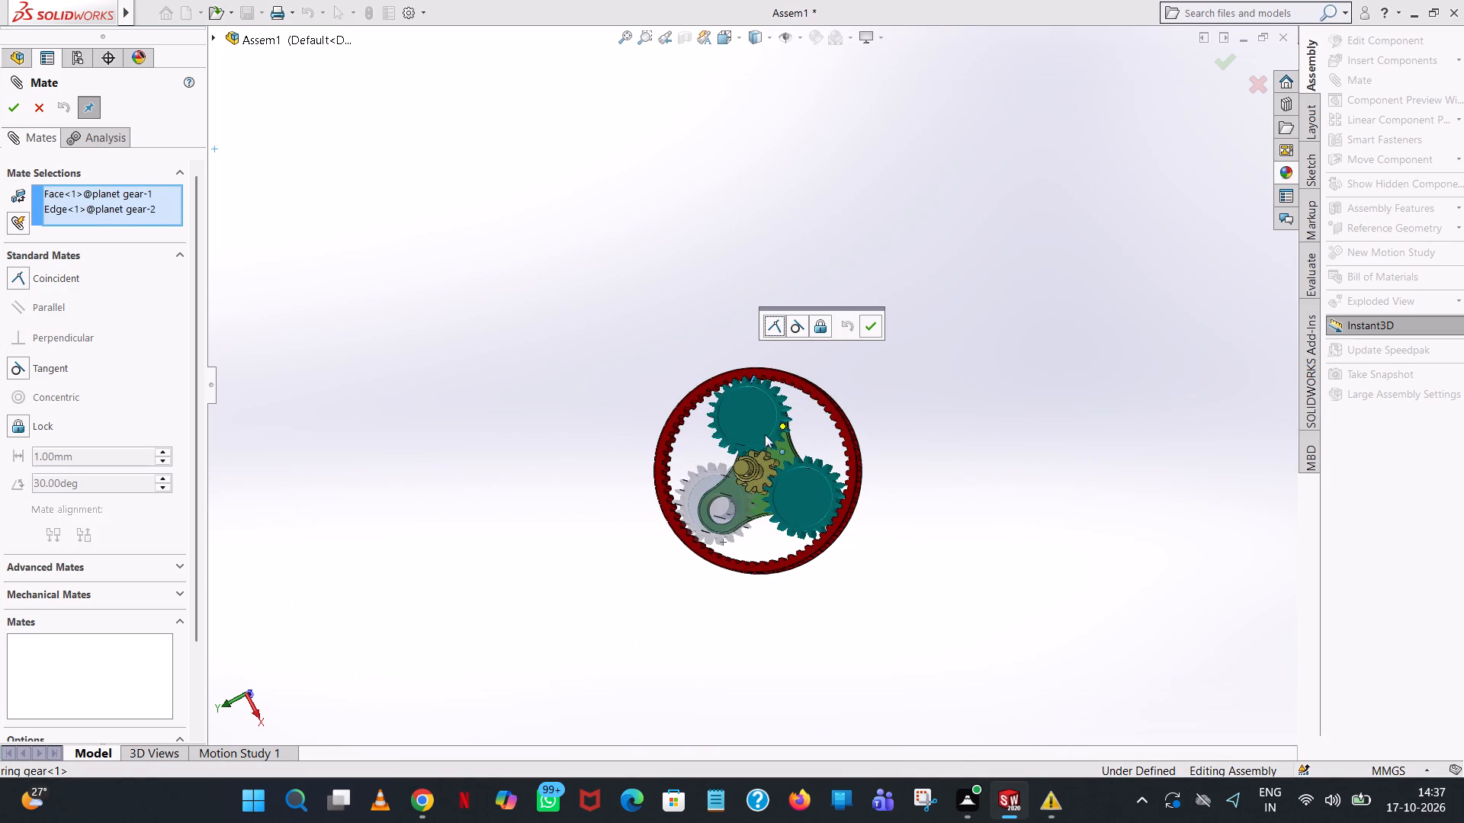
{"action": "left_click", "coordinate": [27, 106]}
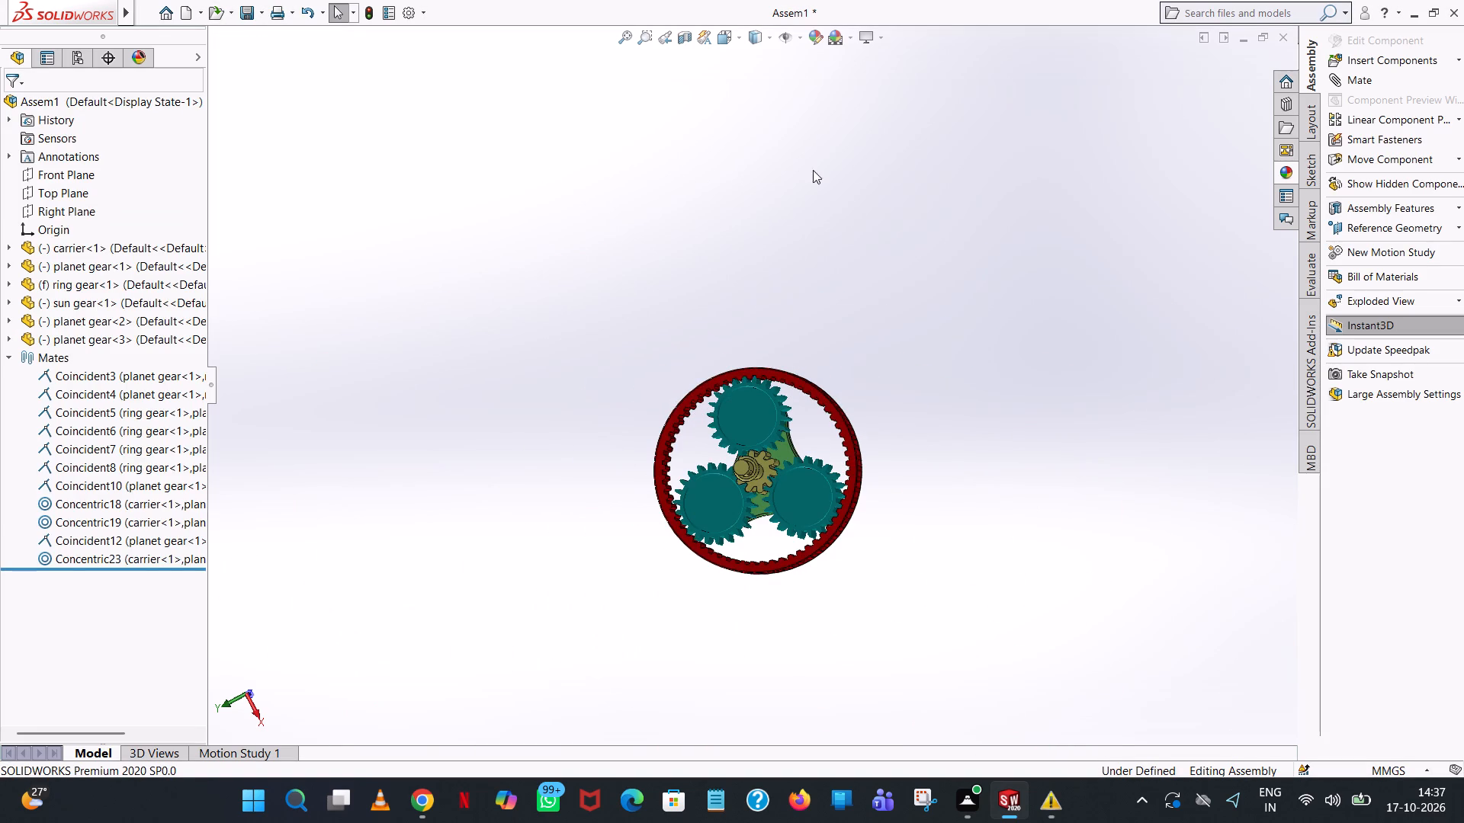
Add a coincident mate between a tooth edge of planet gear<2> and the adjacent inner tooth of the ring gear.
{"action": "middle_click_drag", "start_coordinate": [894, 222], "coordinate": [939, 232]}
{"action": "scroll", "coordinate": [868, 408], "scroll_direction": "down", "scroll_amount": 6}
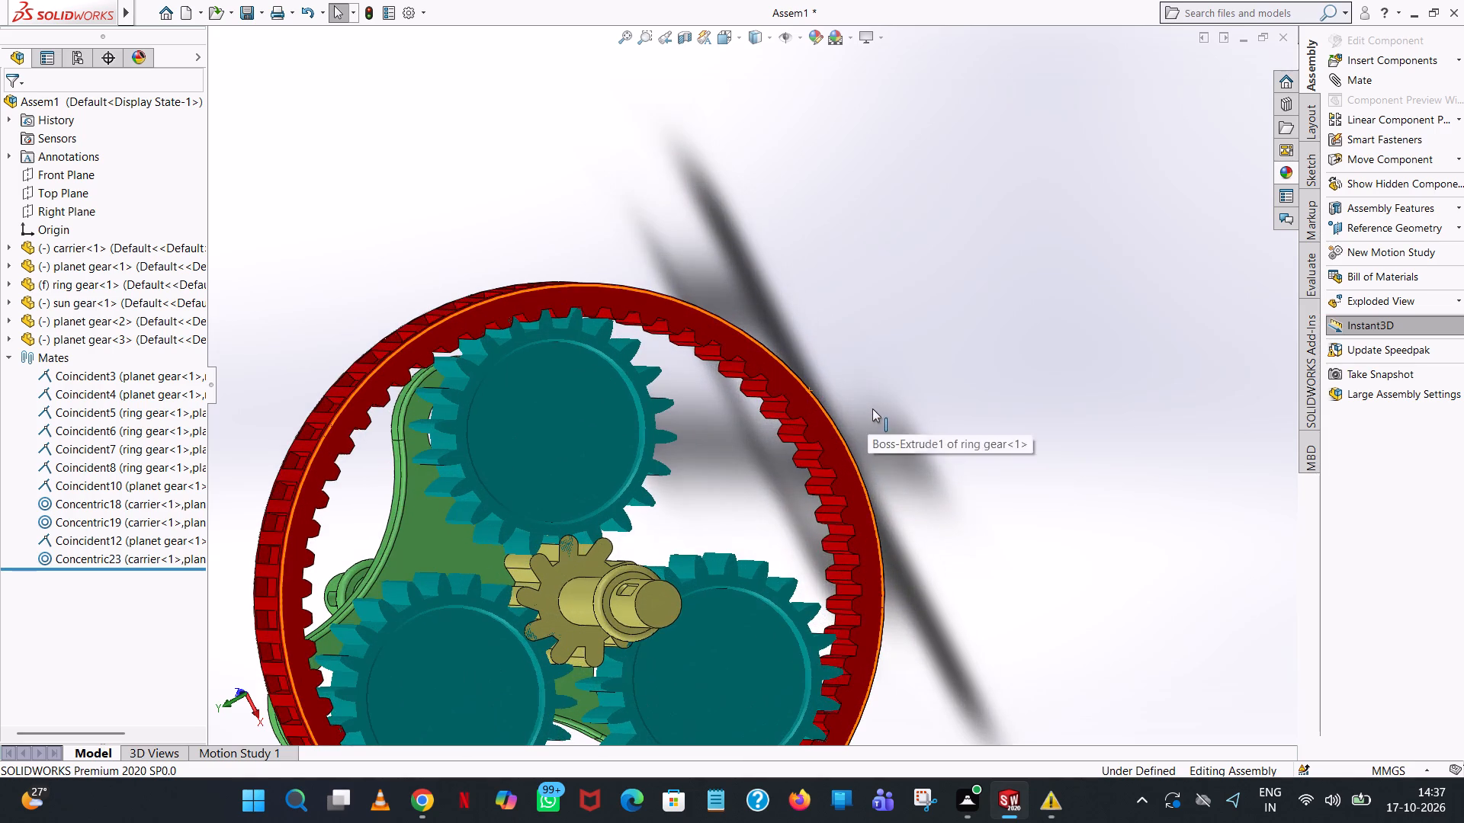
{"action": "middle_click_drag", "start_coordinate": [858, 404], "coordinate": [812, 402]}
{"action": "scroll", "coordinate": [814, 402], "scroll_direction": "up", "scroll_amount": 1}
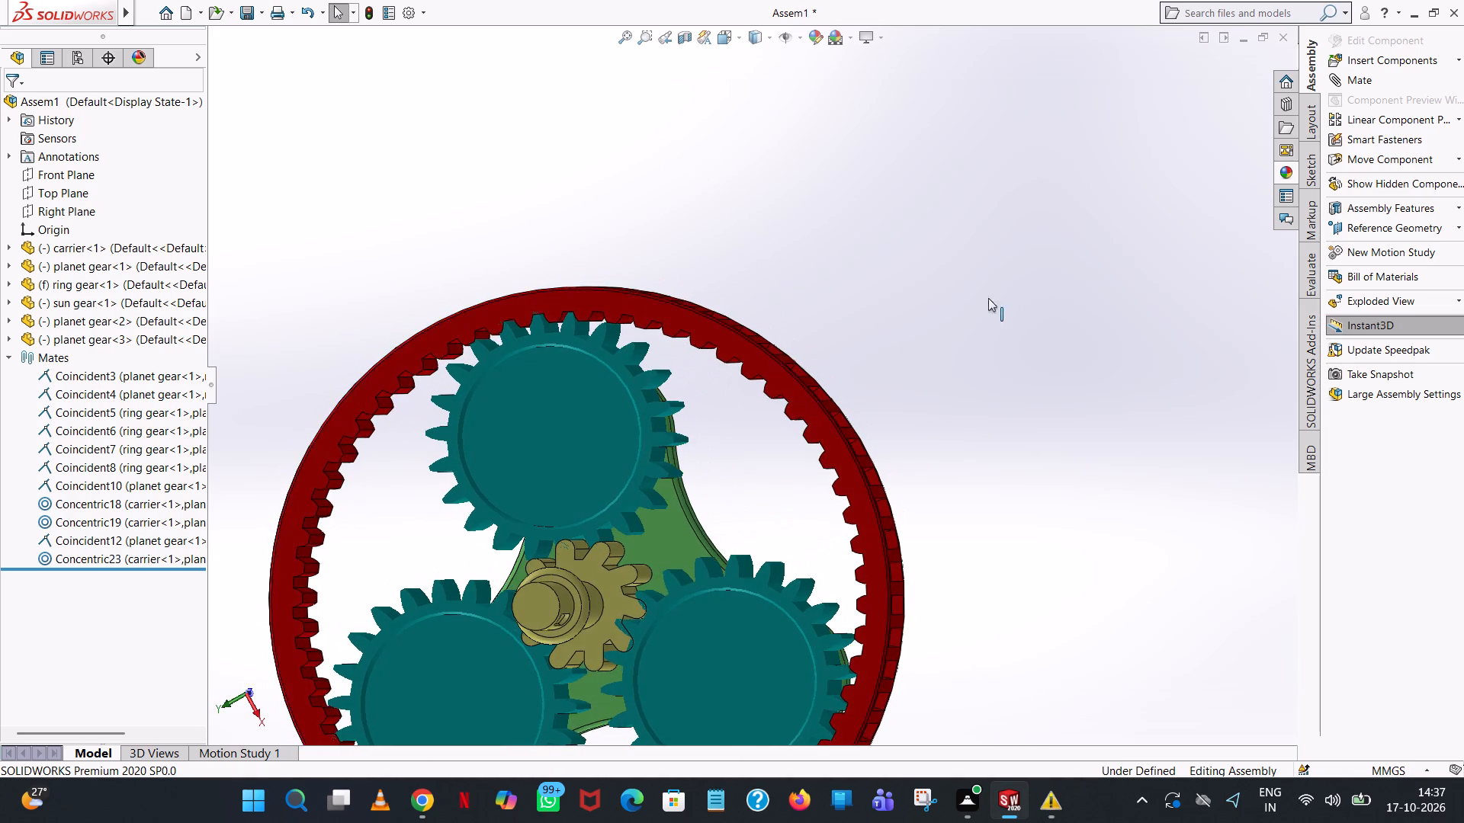
{"action": "left_click", "coordinate": [1436, 83]}
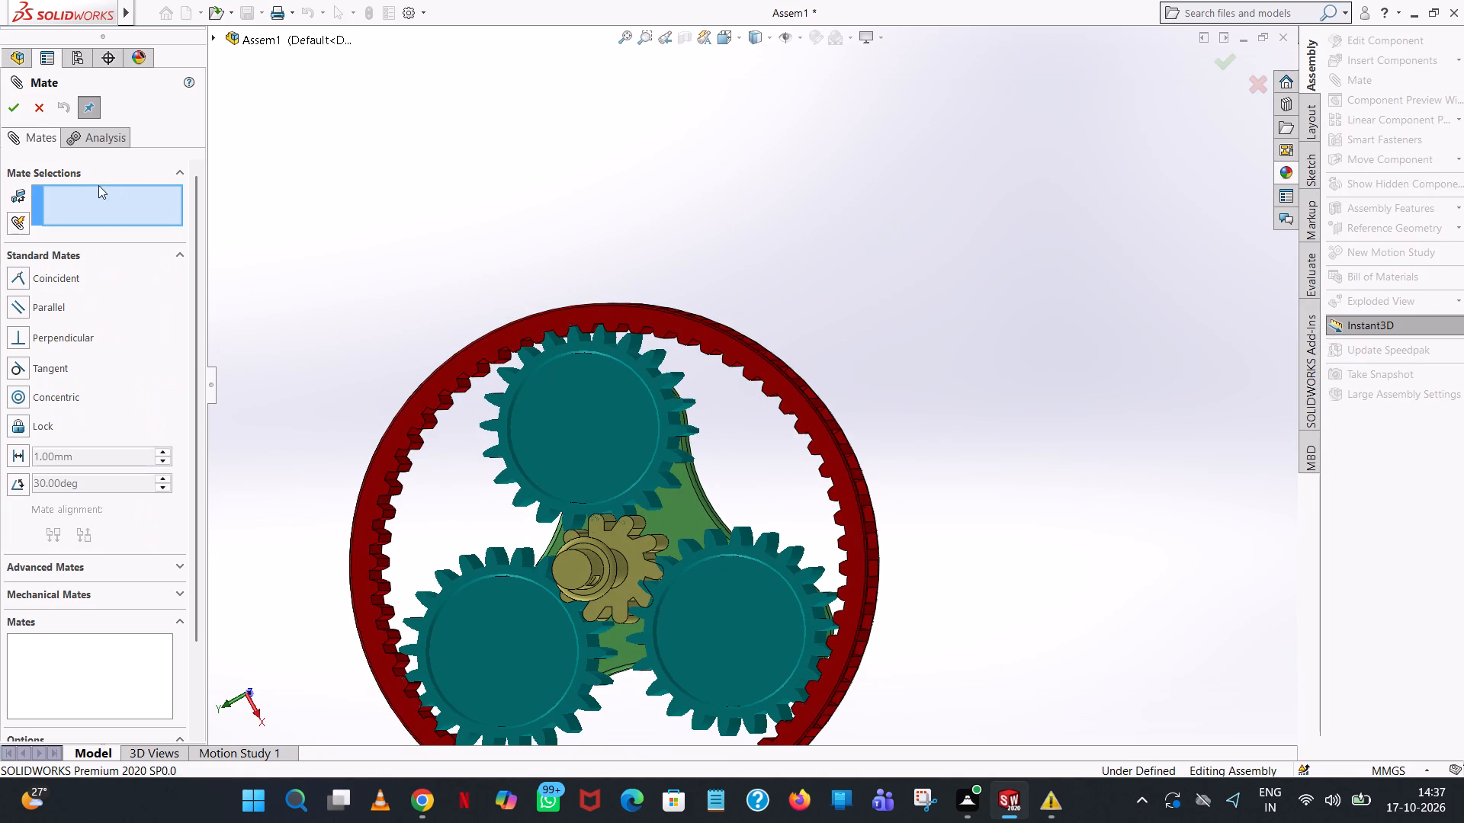
{"action": "left_click", "coordinate": [33, 277]}
{"action": "scroll", "coordinate": [595, 378], "scroll_direction": "down", "scroll_amount": 3}
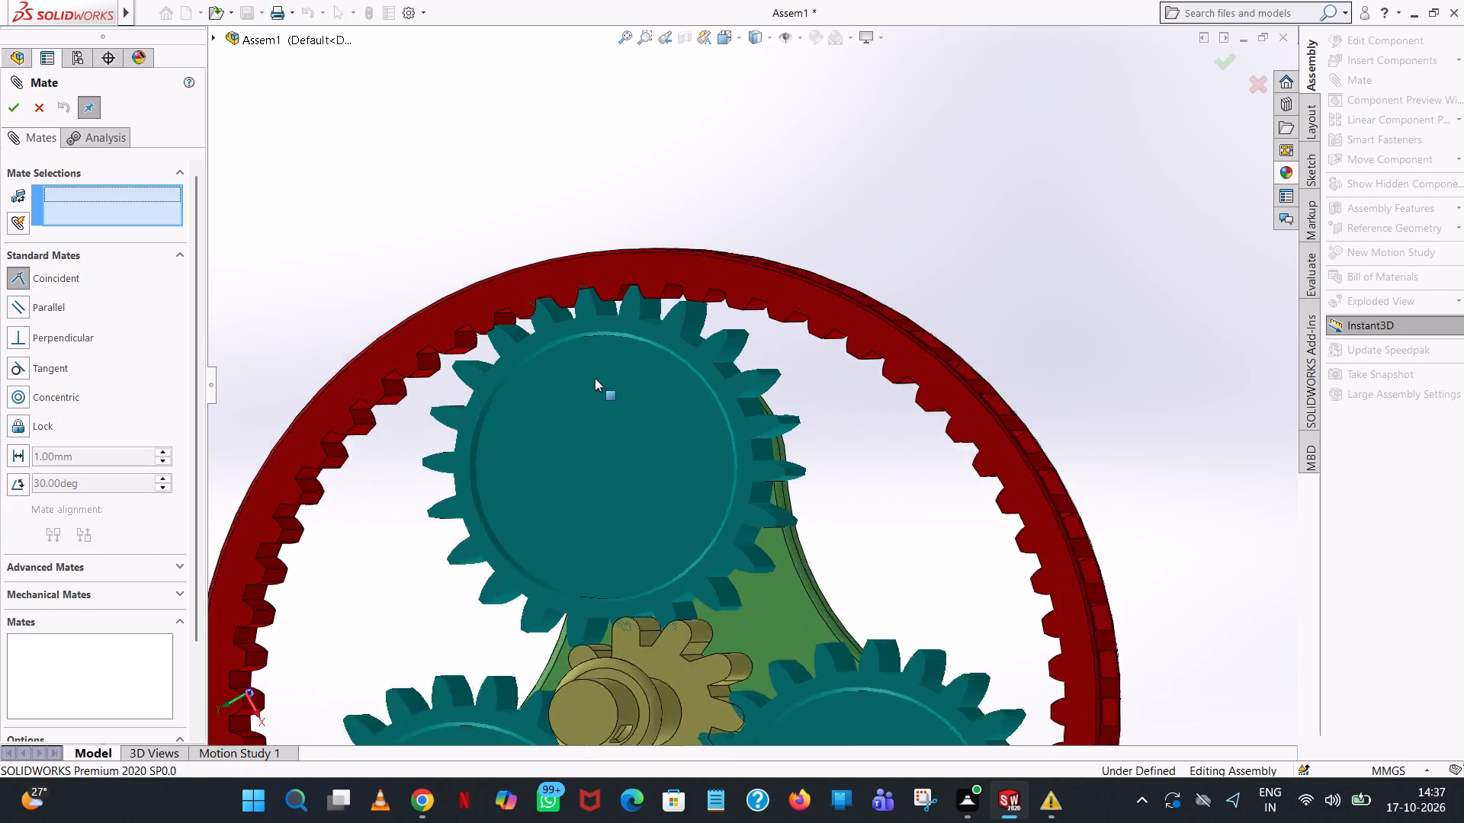
{"action": "scroll", "coordinate": [595, 378], "scroll_direction": "down", "scroll_amount": 3}
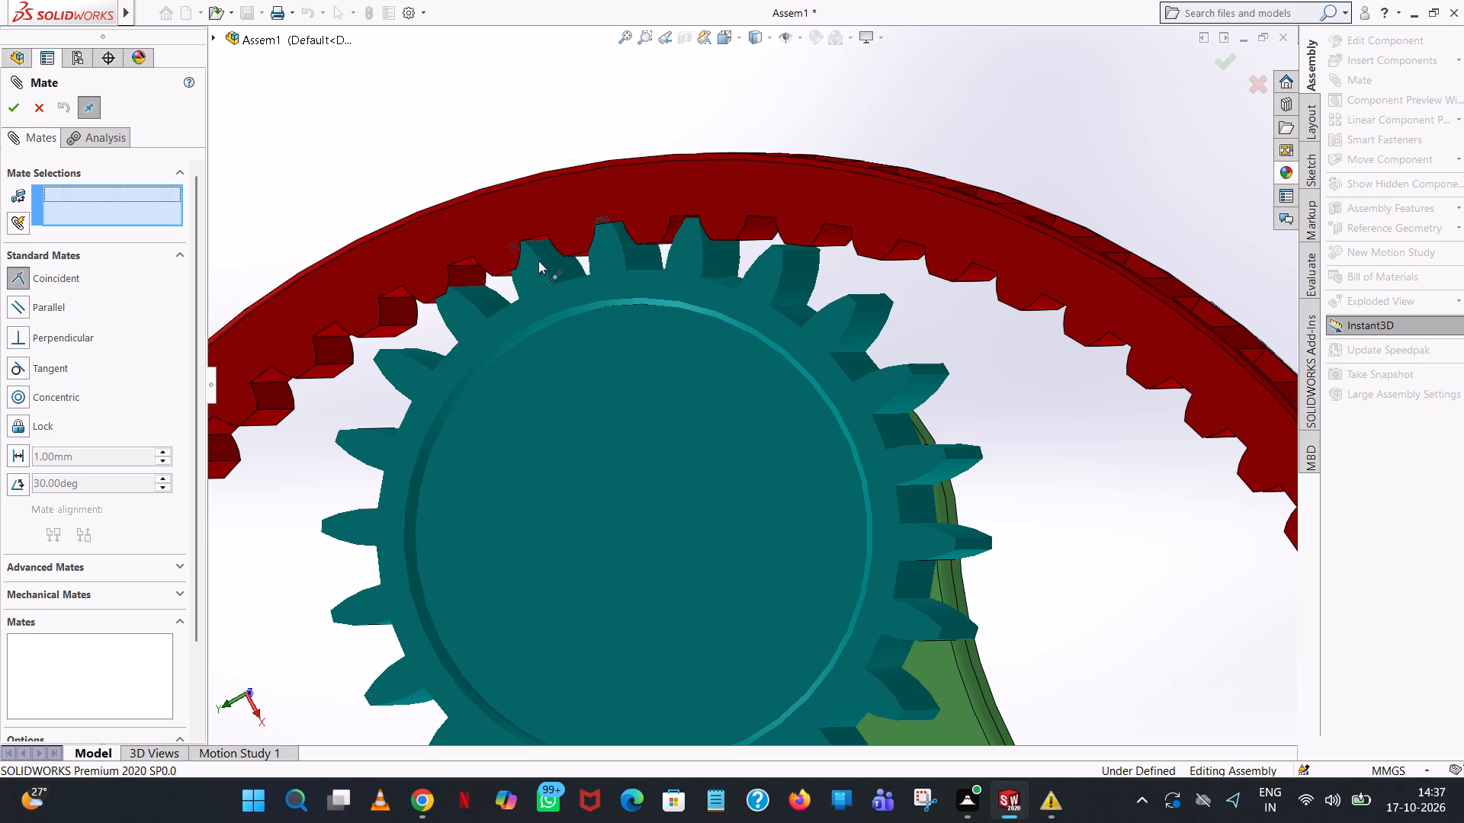
{"action": "left_click", "coordinate": [547, 275]}
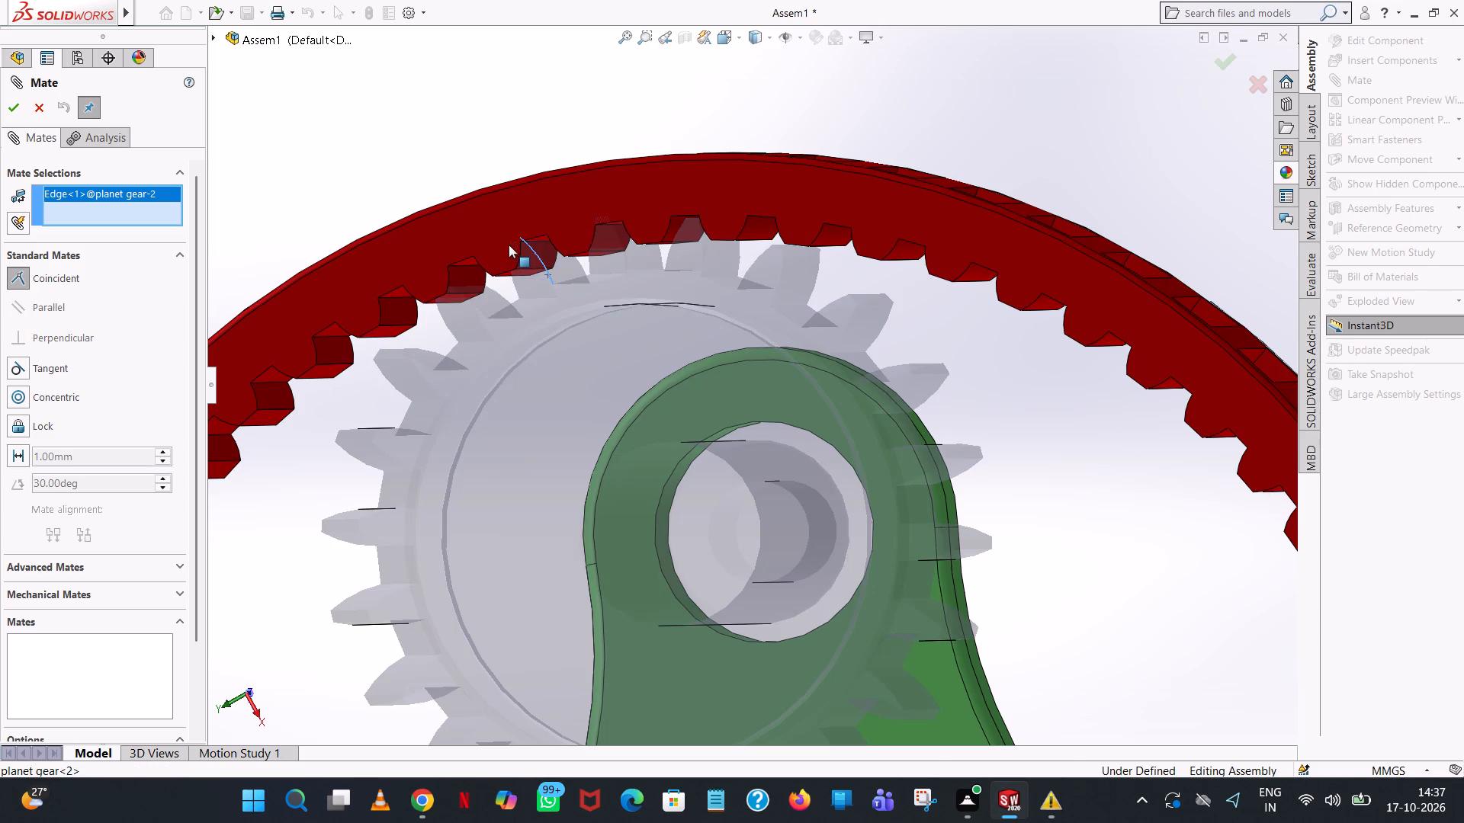
{"action": "left_click", "coordinate": [509, 245]}
{"action": "left_click", "coordinate": [491, 225]}
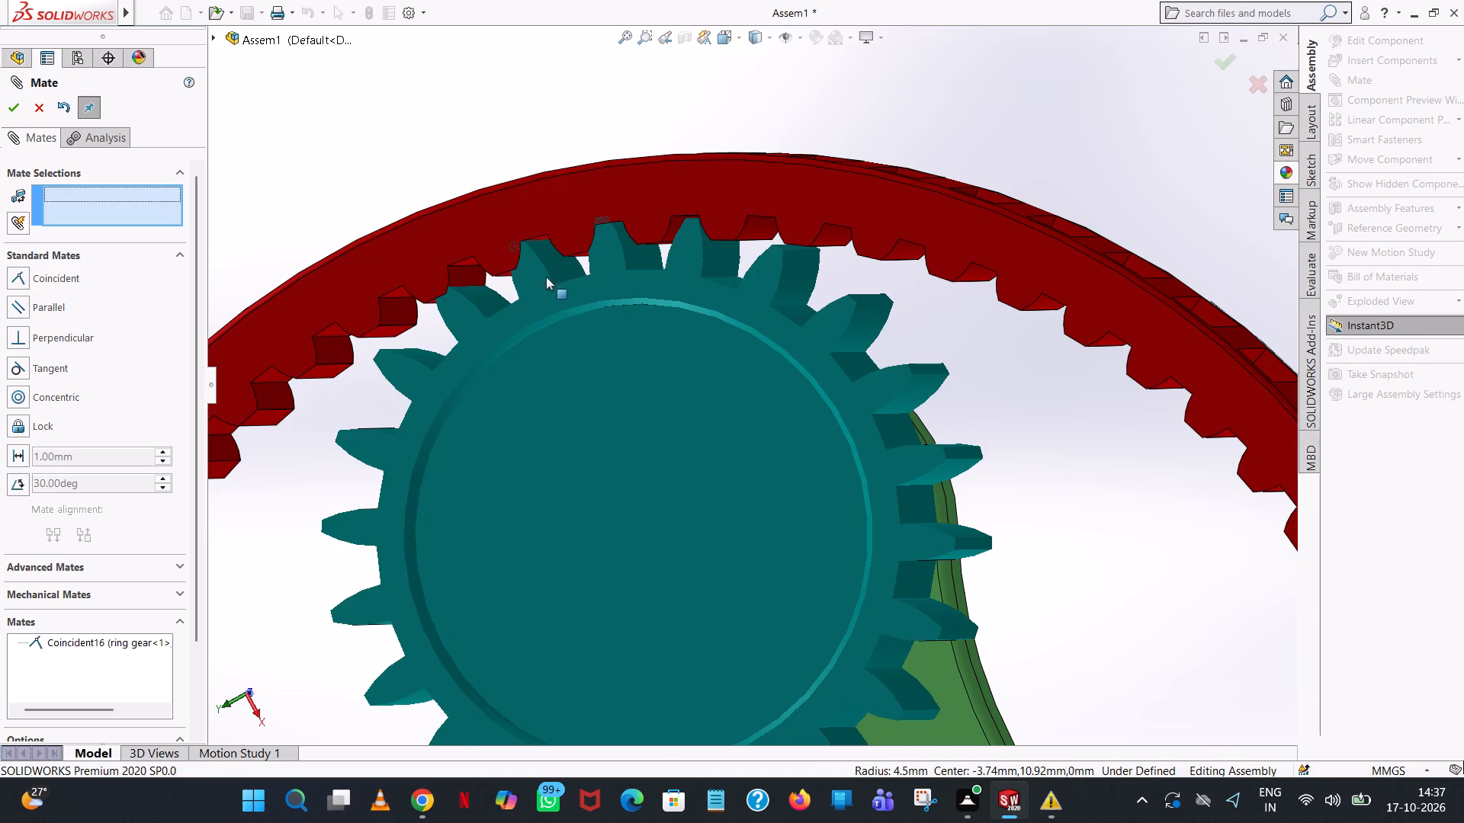
From the carrier side, nudge the planet gear behind the carrier's third hole toward the ring gear's inner teeth.
{"action": "scroll", "coordinate": [546, 277], "scroll_direction": "up", "scroll_amount": 5}
{"action": "scroll", "coordinate": [759, 351], "scroll_direction": "up", "scroll_amount": 4}
{"action": "scroll", "coordinate": [1023, 400], "scroll_direction": "up", "scroll_amount": 1}
{"action": "middle_click_drag", "start_coordinate": [1024, 402], "coordinate": [791, 471]}
{"action": "scroll", "coordinate": [880, 437], "scroll_direction": "up", "scroll_amount": 1}
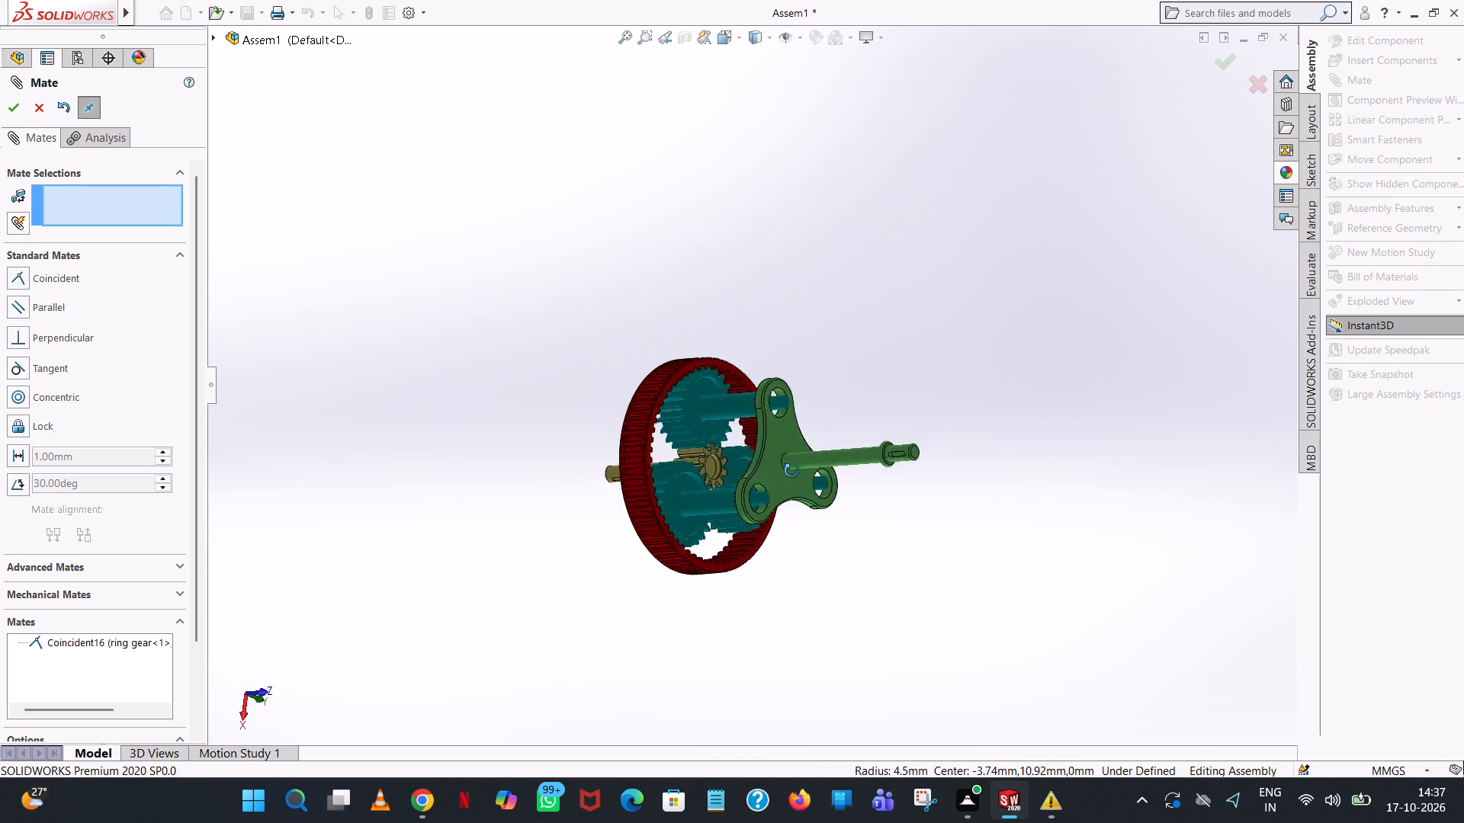
{"action": "middle_click_drag", "start_coordinate": [791, 471], "coordinate": [678, 451]}
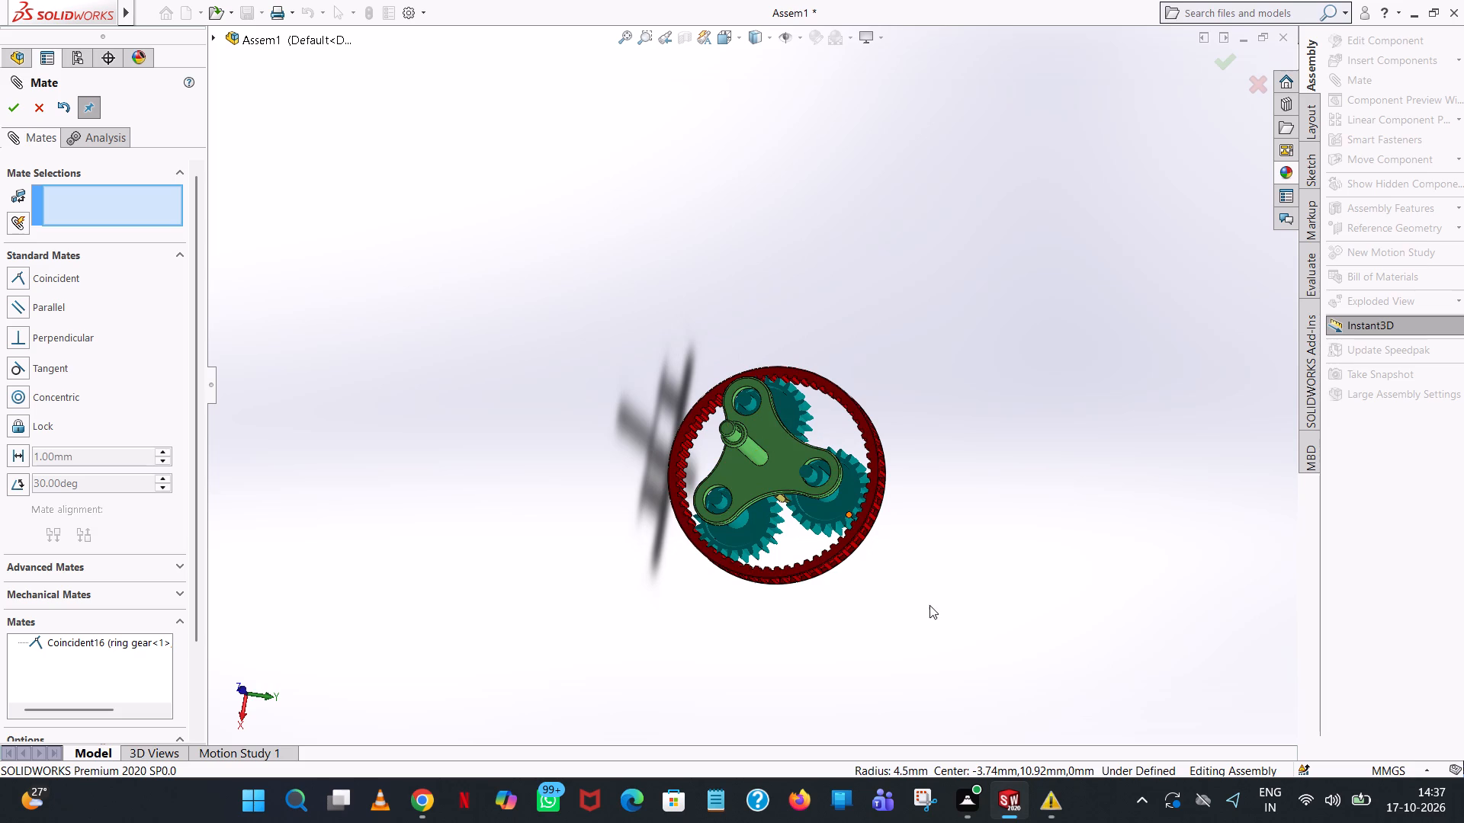
{"action": "scroll", "coordinate": [798, 498], "scroll_direction": "up", "scroll_amount": 1}
{"action": "scroll", "coordinate": [800, 498], "scroll_direction": "down", "scroll_amount": 6}
{"action": "middle_click_drag", "start_coordinate": [984, 514], "coordinate": [1023, 570]}
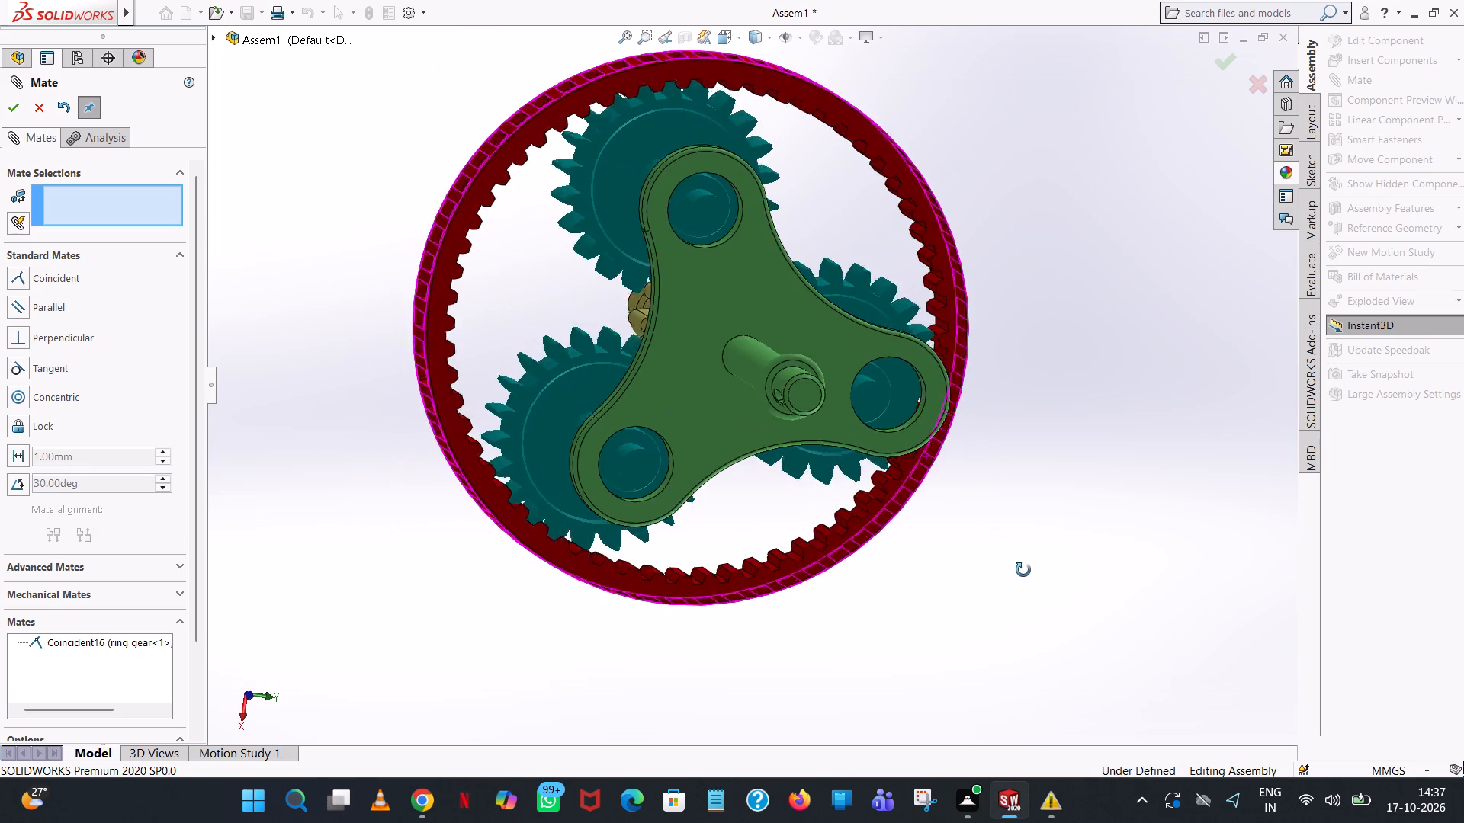
{"action": "middle_click_drag", "start_coordinate": [1023, 570], "coordinate": [1007, 556]}
{"action": "left_click_drag", "start_coordinate": [811, 447], "coordinate": [823, 449]}
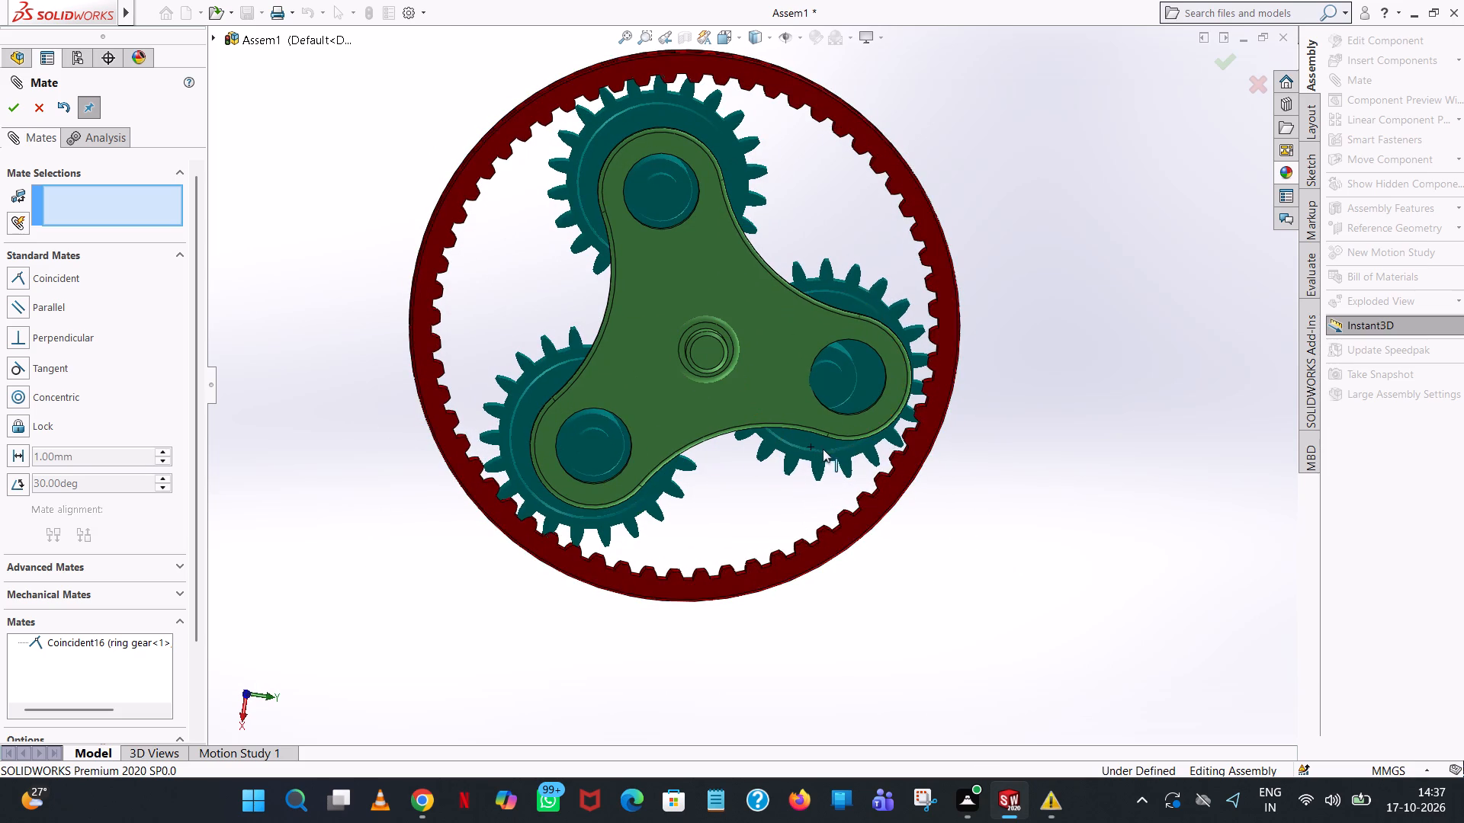
{"action": "left_click_drag", "start_coordinate": [823, 449], "coordinate": [857, 475]}
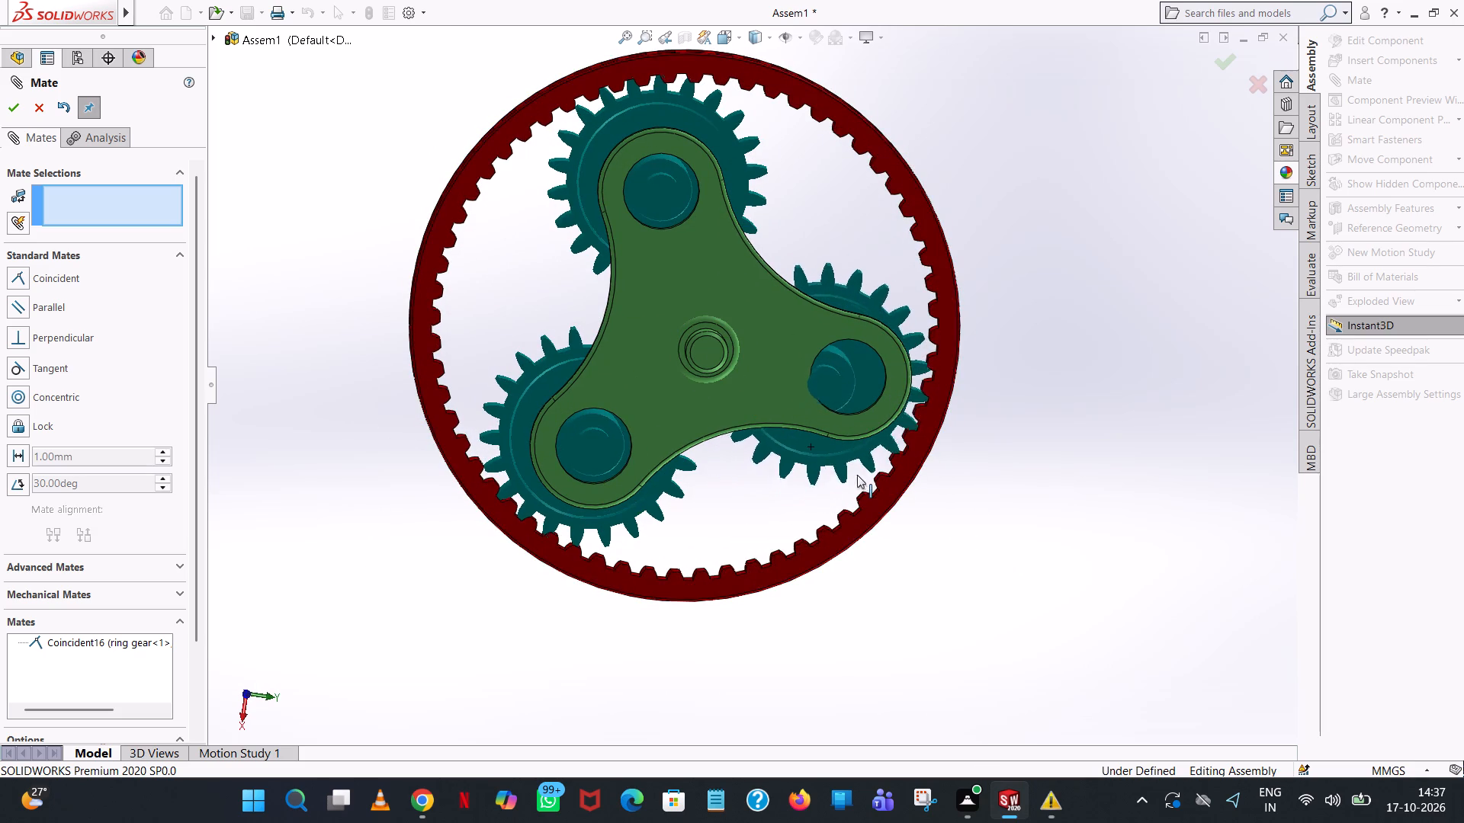
{"action": "left_click_drag", "start_coordinate": [857, 475], "coordinate": [849, 483]}
Shift the carrier with its two aligned planet gears and adjust the third planet gear until its shaft centres in the third hole.
{"action": "left_click_drag", "start_coordinate": [647, 488], "coordinate": [637, 498]}
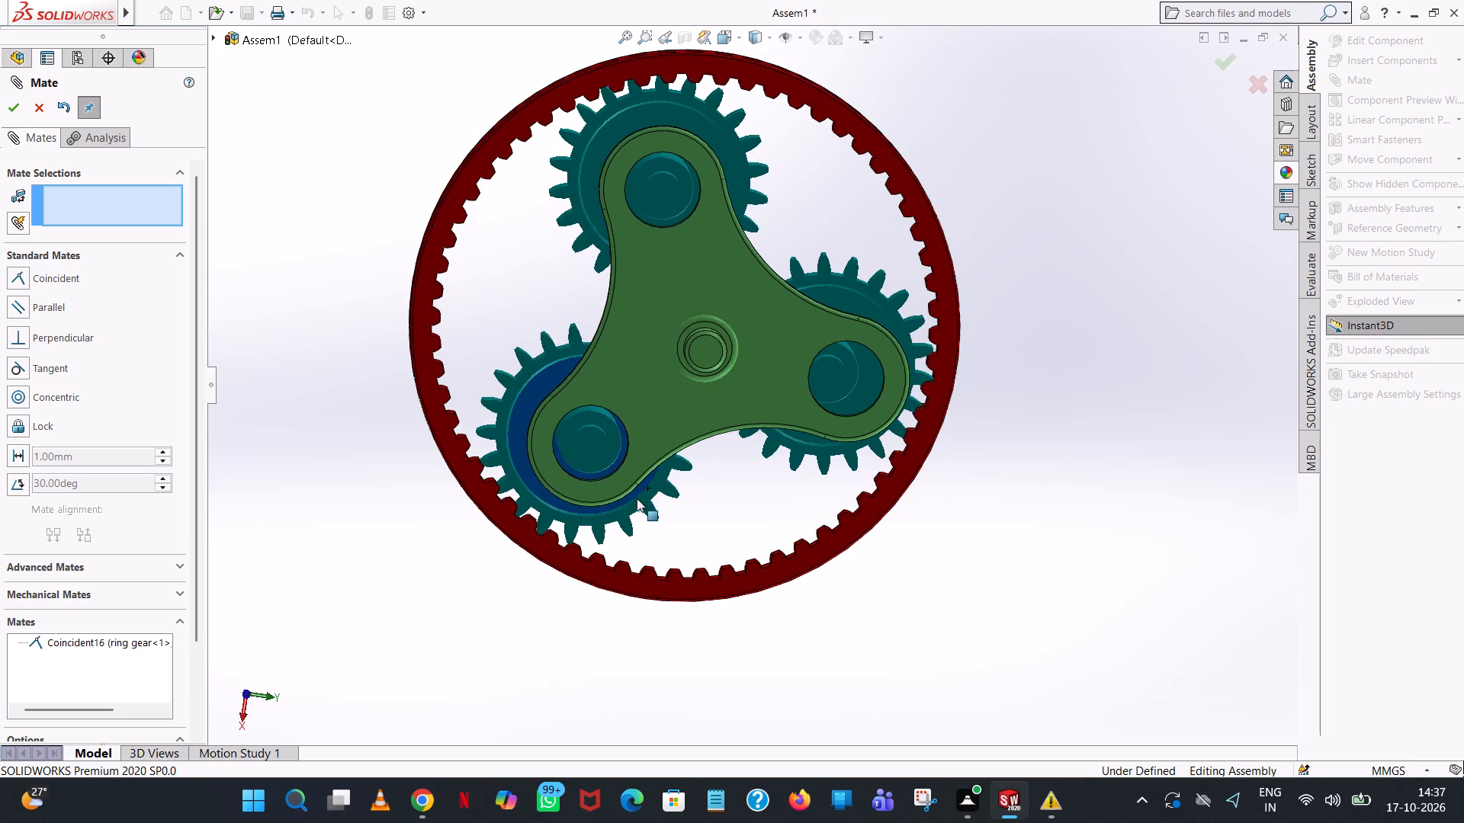
{"action": "left_click_drag", "start_coordinate": [637, 498], "coordinate": [610, 505]}
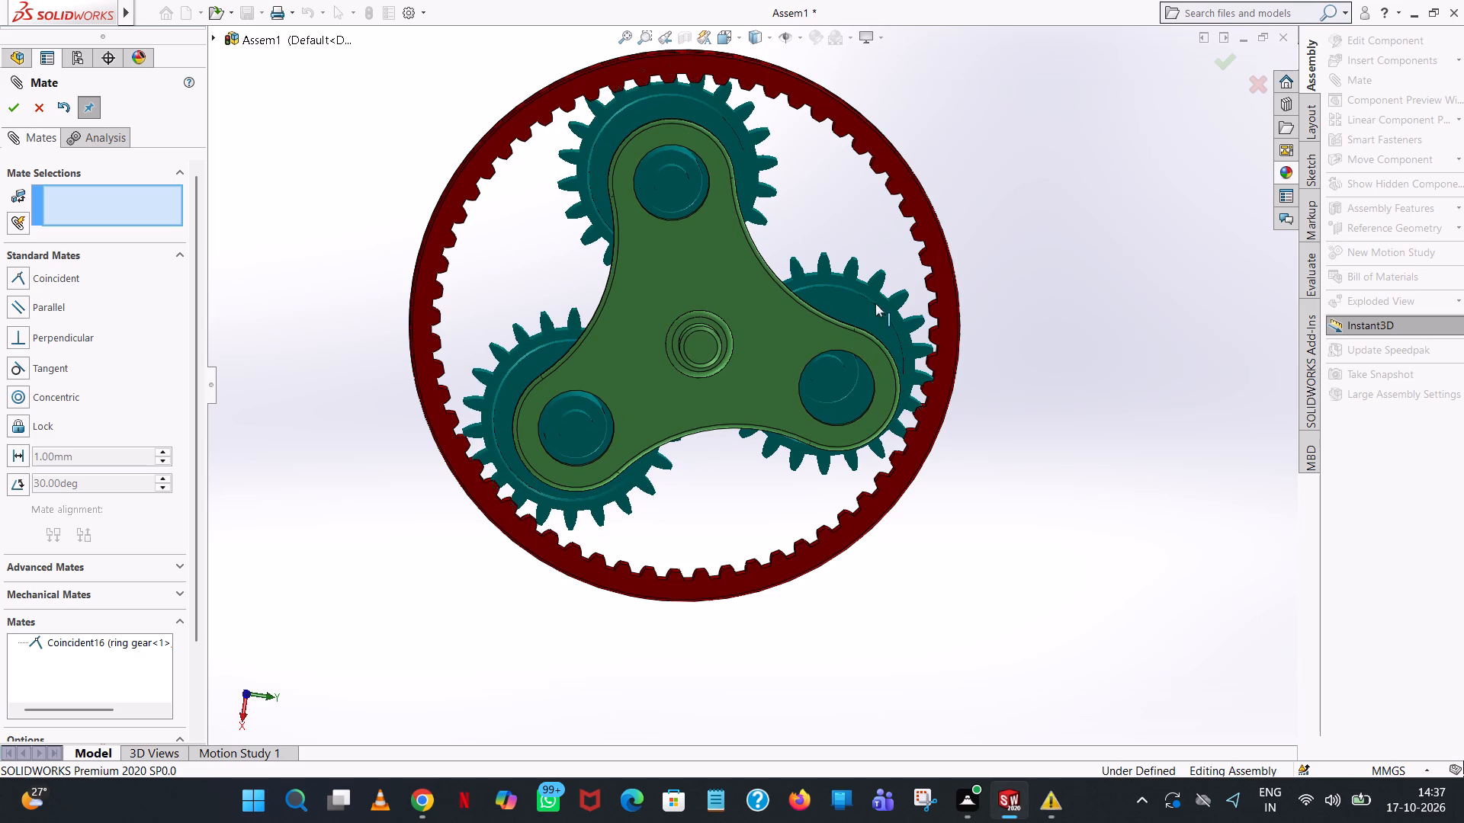
{"action": "left_click_drag", "start_coordinate": [868, 303], "coordinate": [885, 329]}
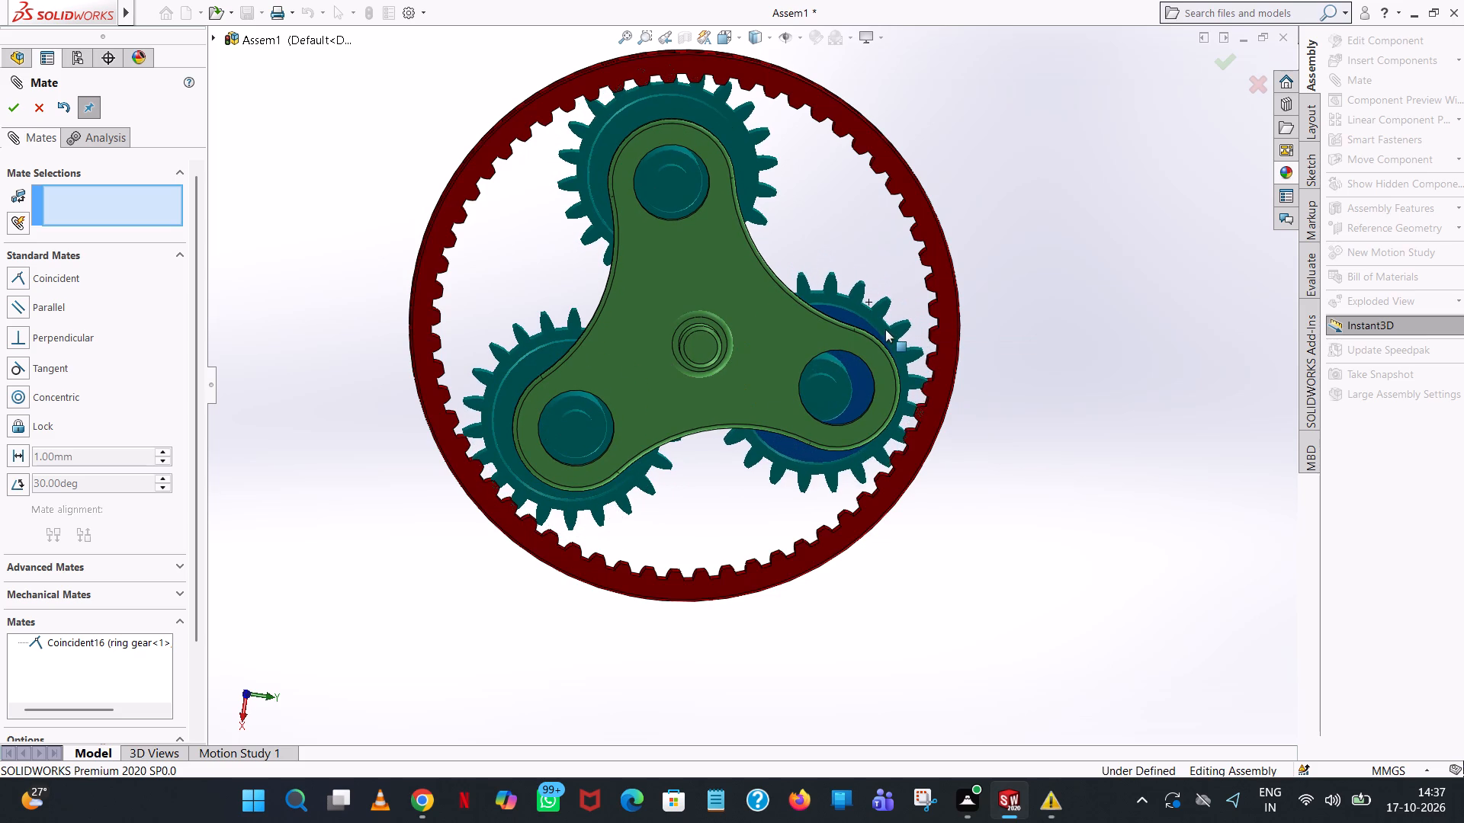
{"action": "left_click_drag", "start_coordinate": [885, 329], "coordinate": [897, 322]}
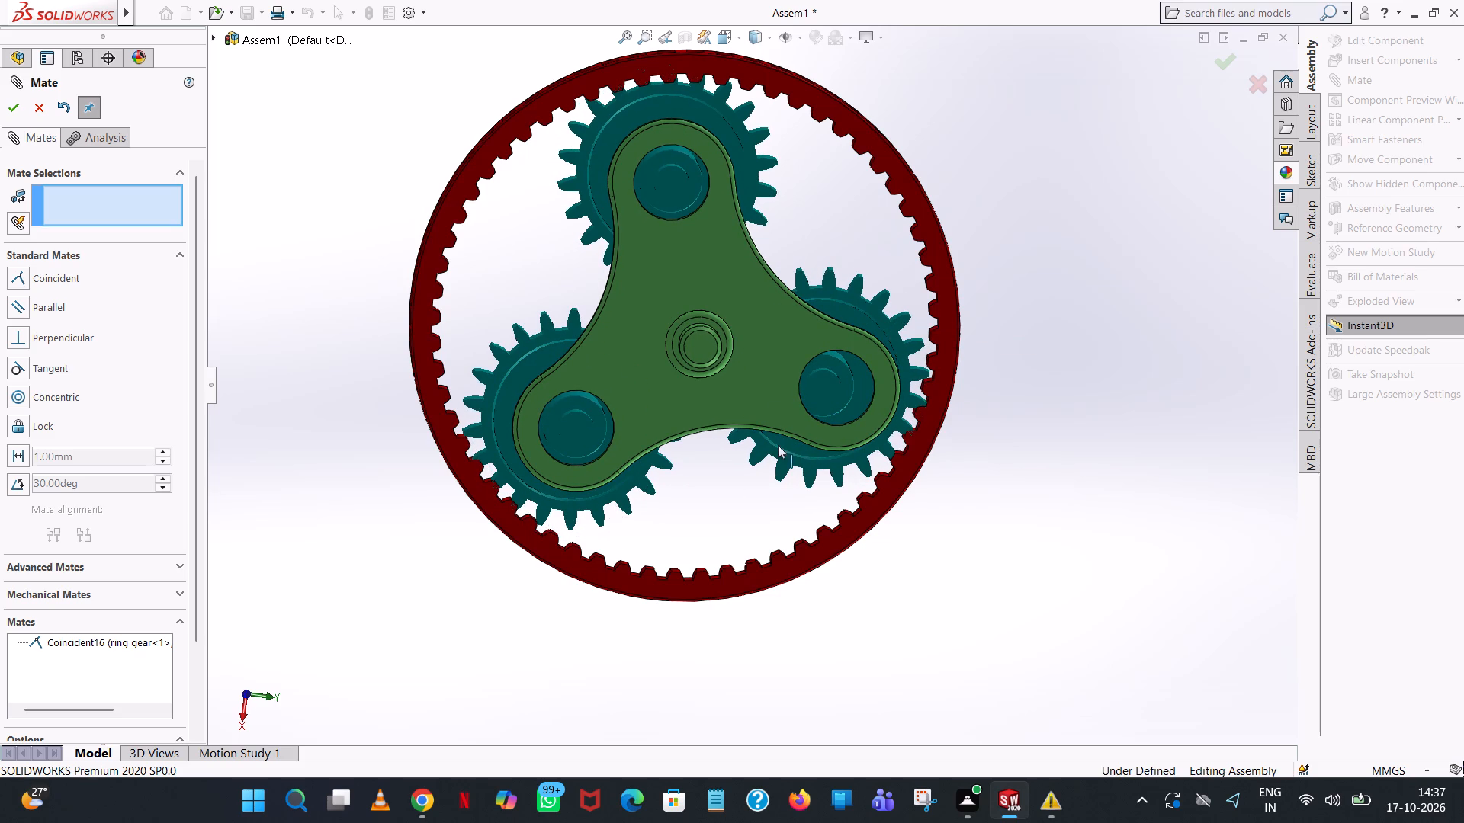
{"action": "left_click_drag", "start_coordinate": [775, 445], "coordinate": [788, 452]}
{"action": "left_click_drag", "start_coordinate": [640, 468], "coordinate": [641, 472]}
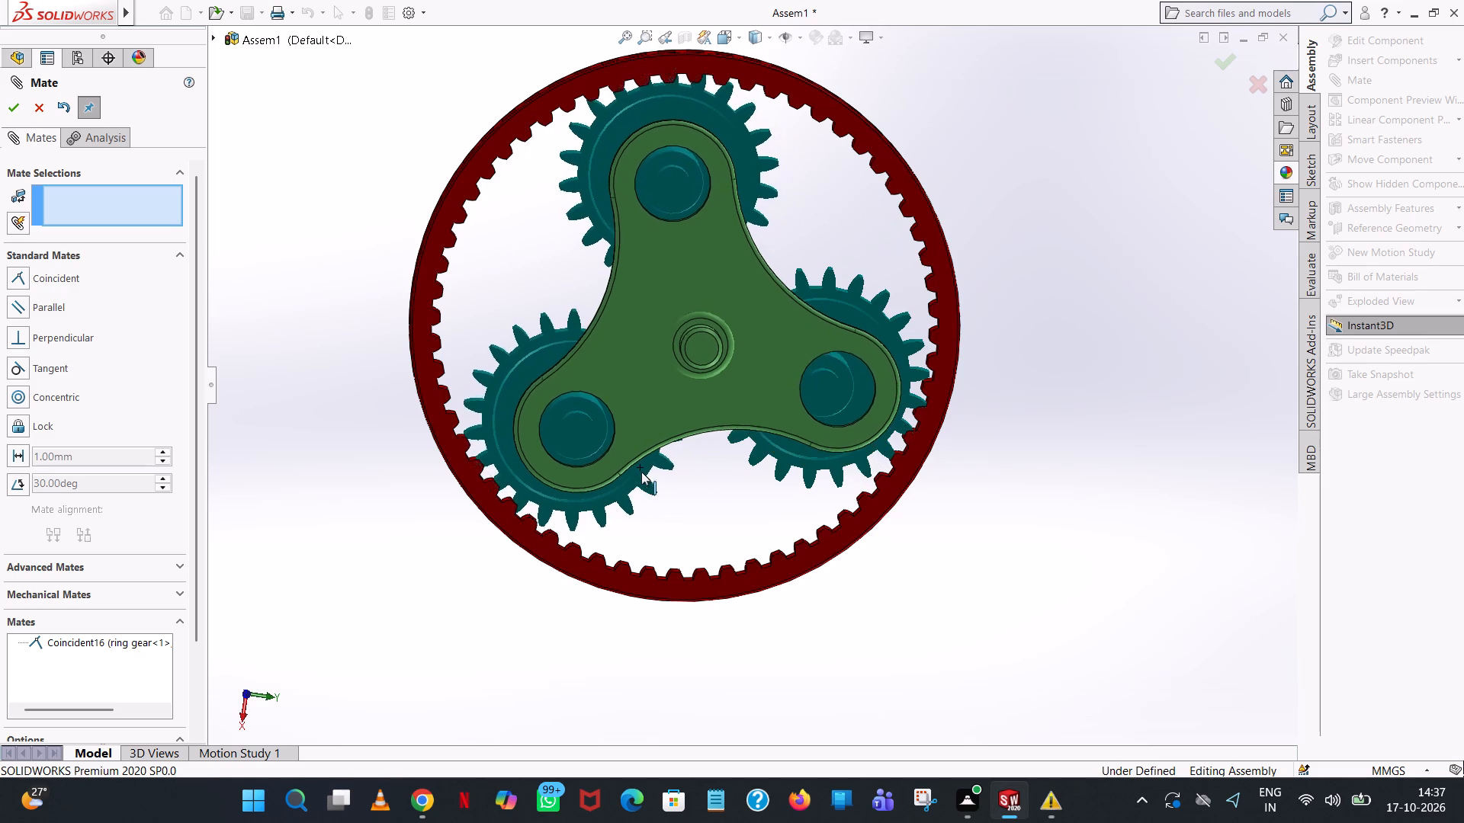
{"action": "left_click_drag", "start_coordinate": [641, 472], "coordinate": [645, 475]}
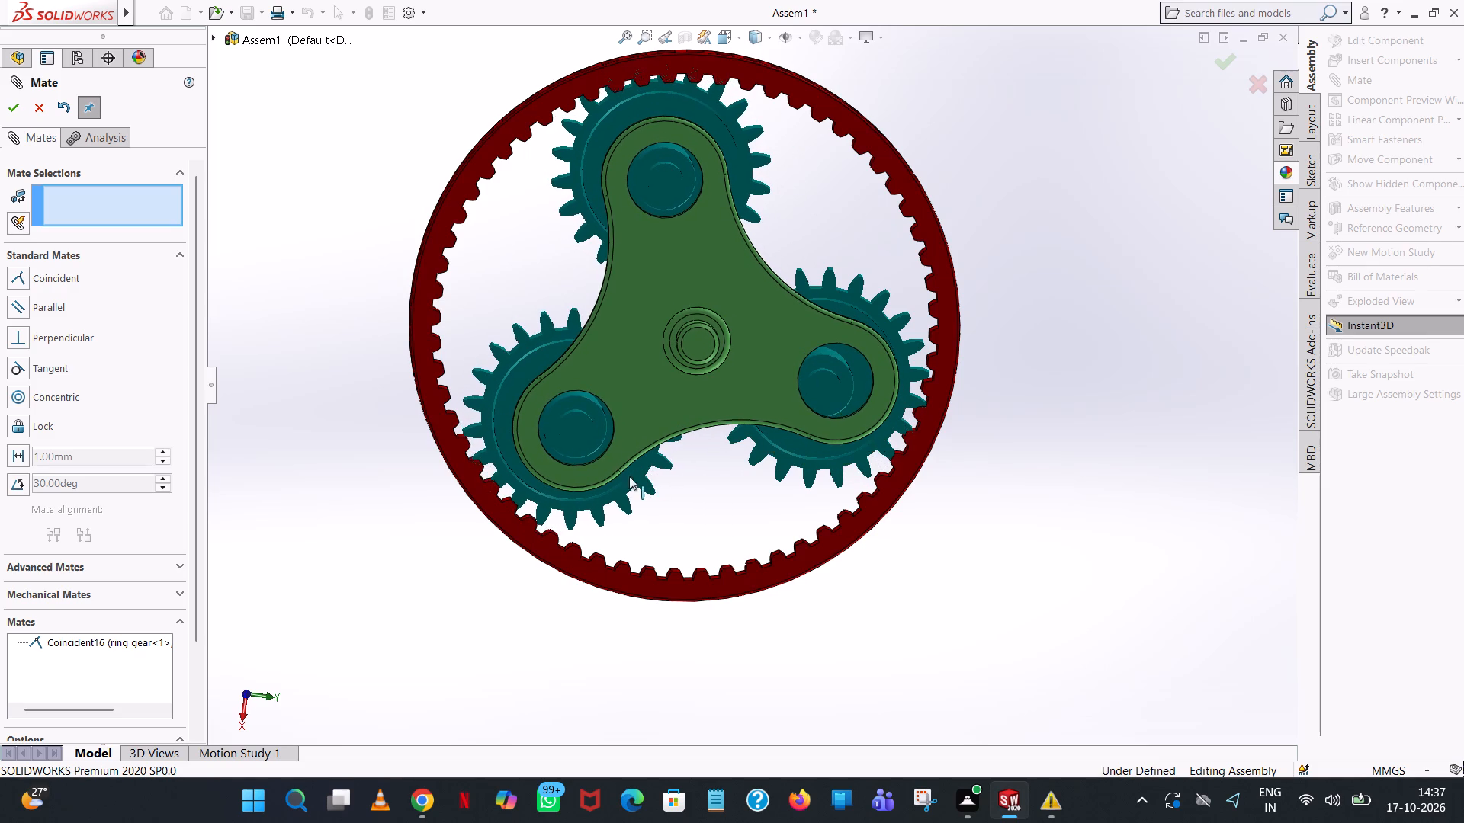
{"action": "left_click_drag", "start_coordinate": [602, 117], "coordinate": [611, 105]}
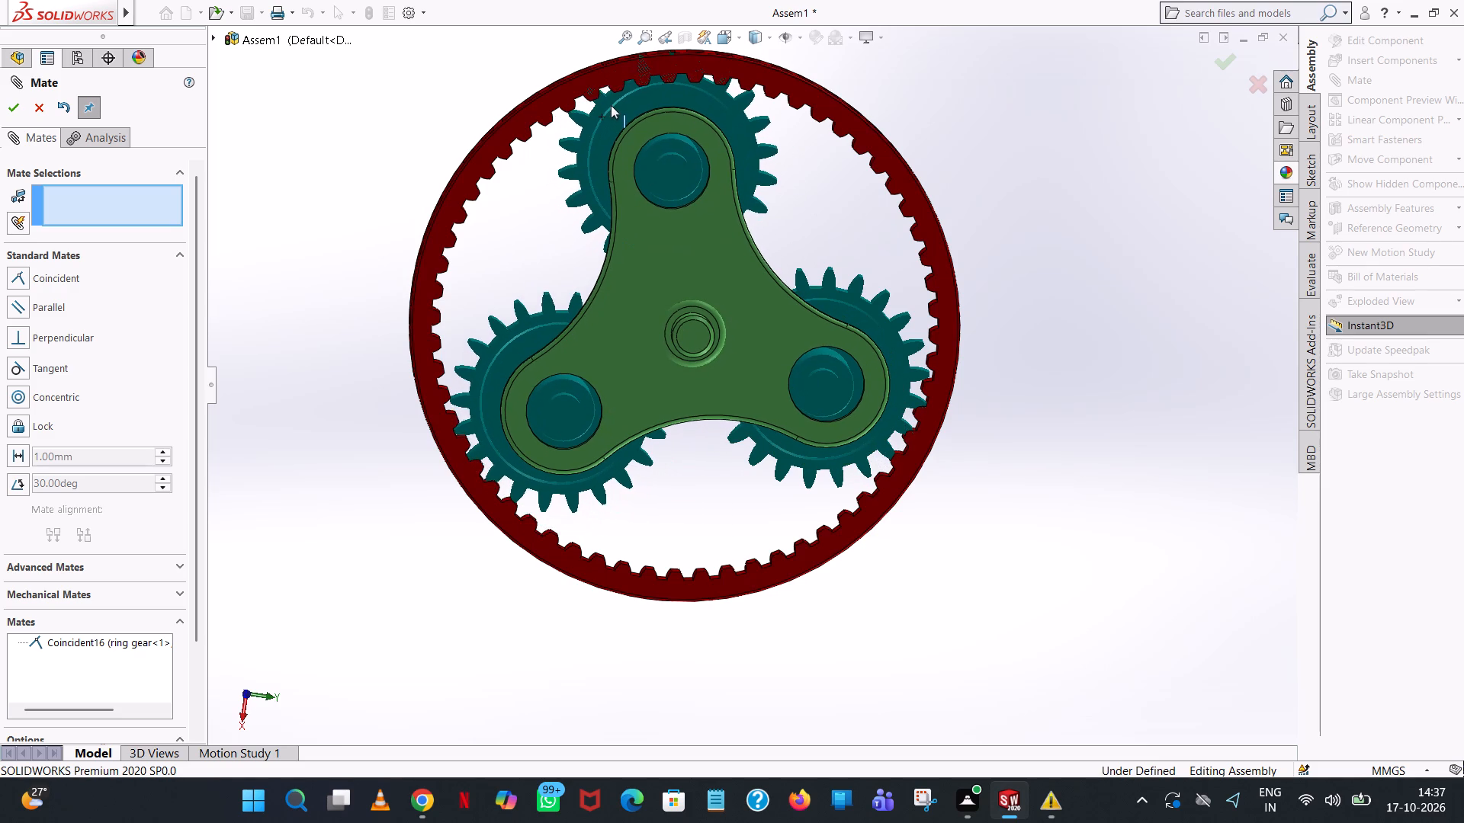
{"action": "left_click_drag", "start_coordinate": [611, 105], "coordinate": [614, 103]}
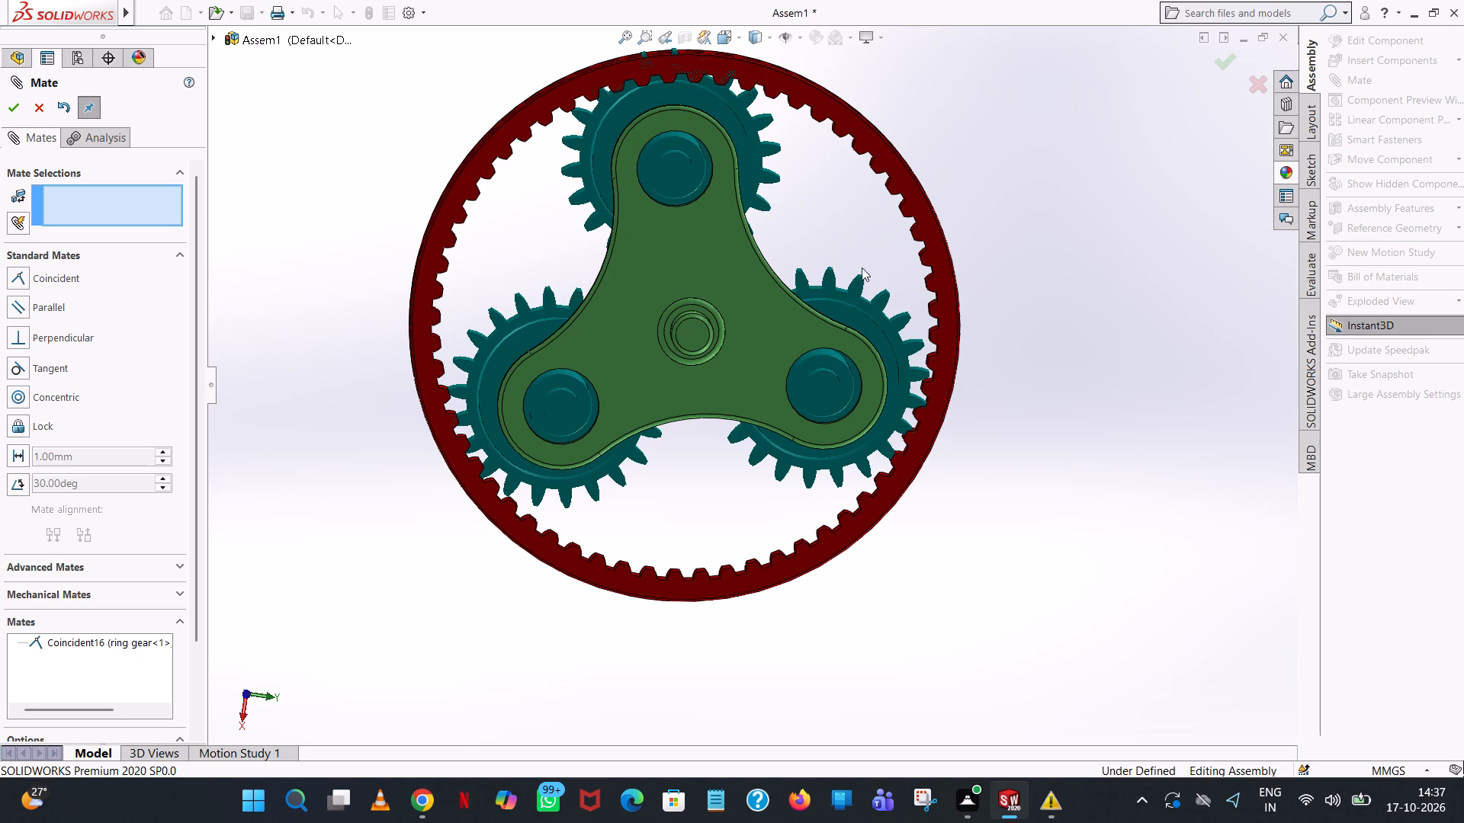
{"action": "left_click_drag", "start_coordinate": [878, 321], "coordinate": [881, 335]}
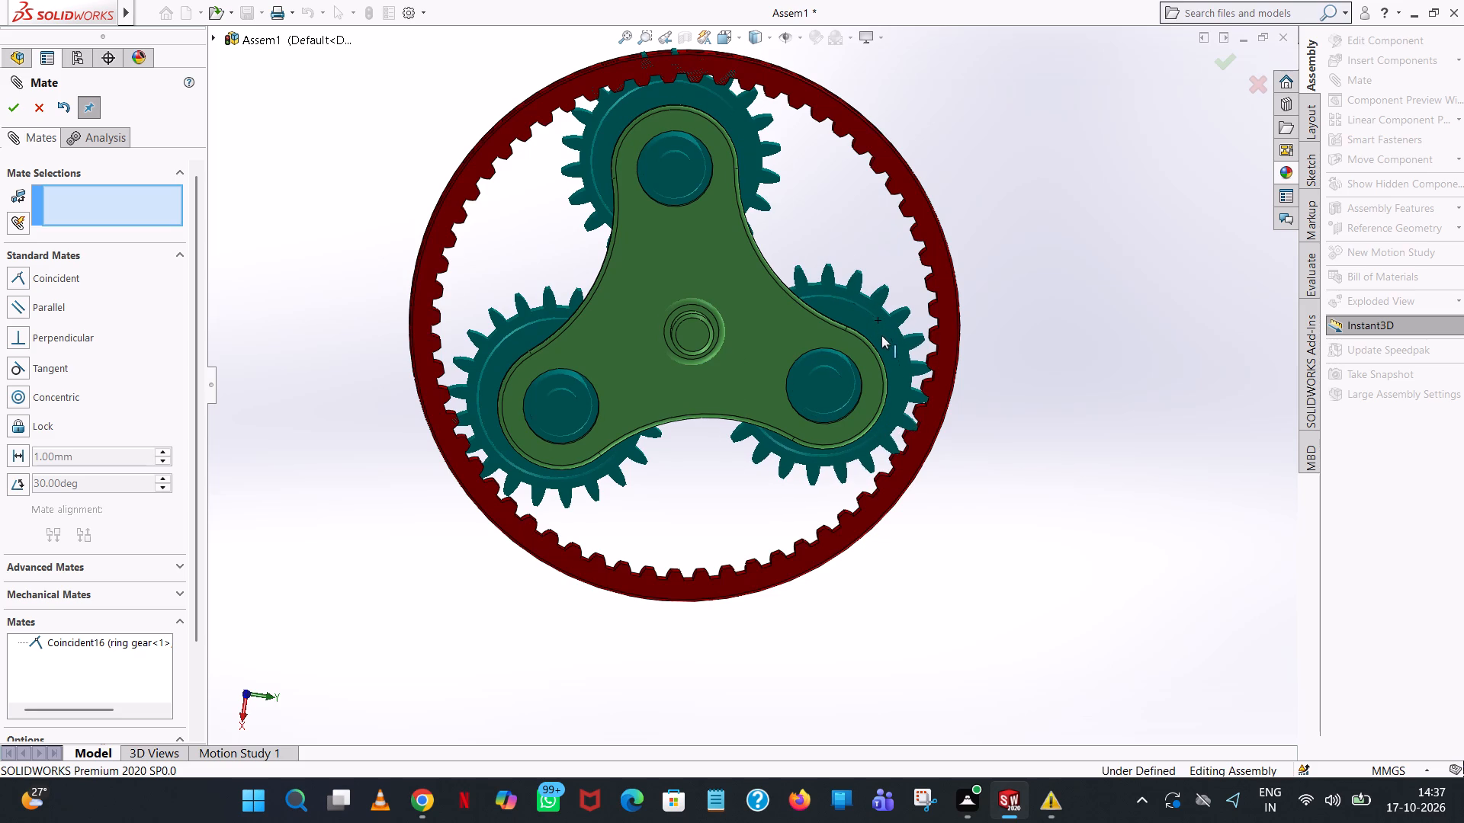
Check the gear meshing from both sides and readjust the third planet gear against the ring gear's inner teeth.
{"action": "middle_click_drag", "start_coordinate": [1028, 373], "coordinate": [962, 366]}
{"action": "scroll", "coordinate": [1028, 373], "scroll_direction": "up", "scroll_amount": 1}
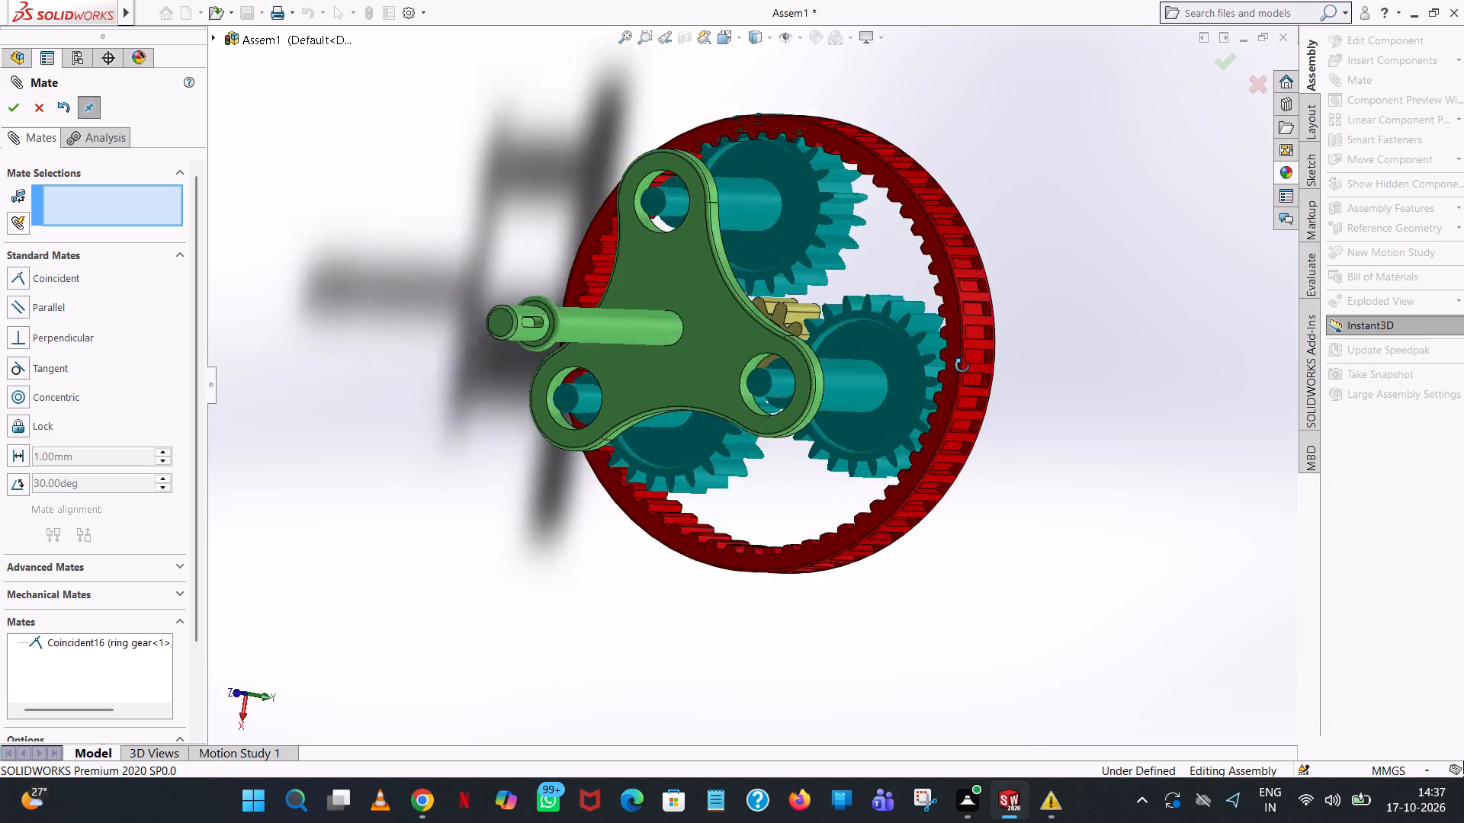
{"action": "middle_click_drag", "start_coordinate": [962, 366], "coordinate": [672, 434]}
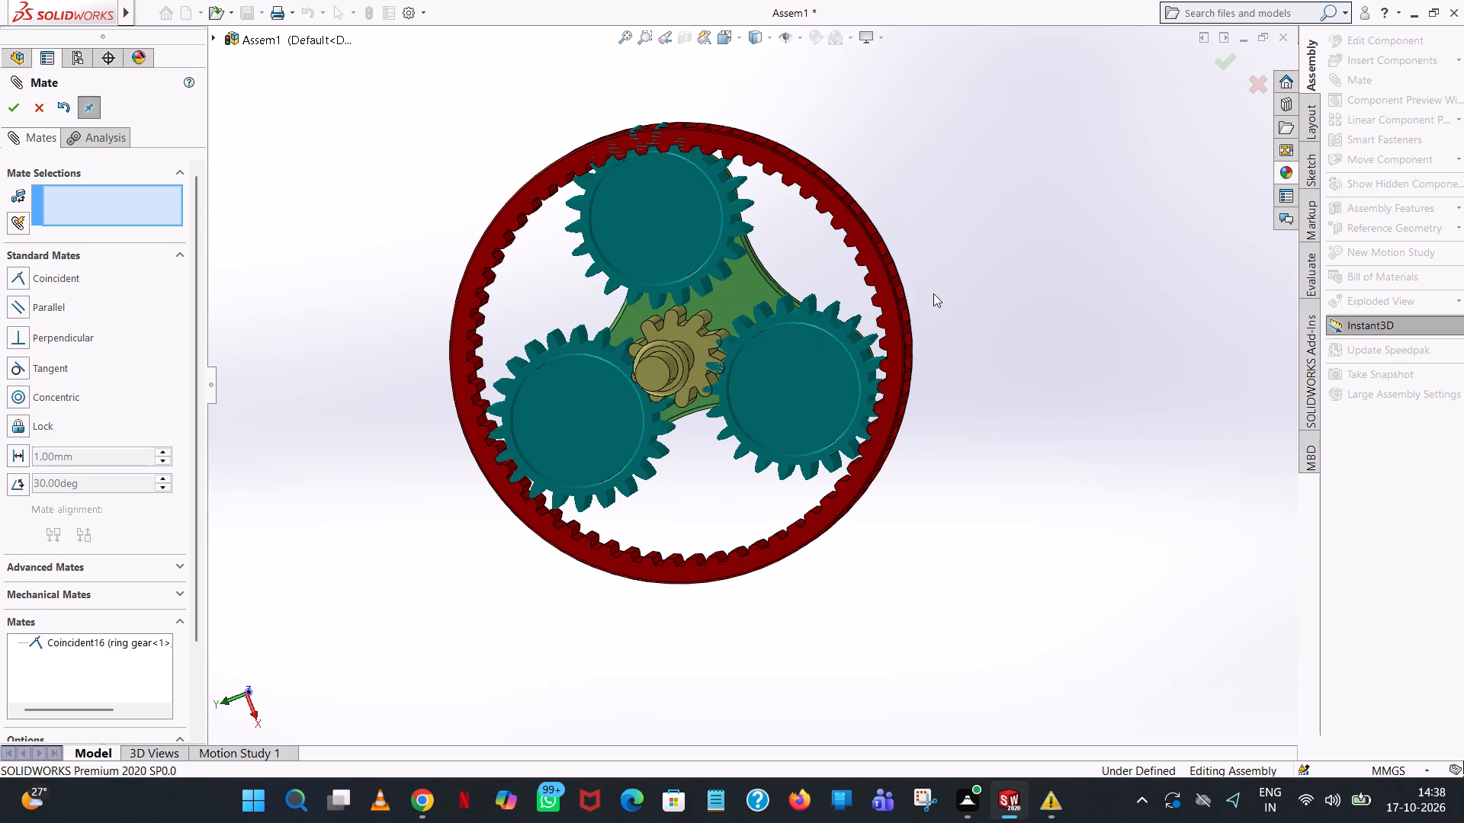
{"action": "middle_click_drag", "start_coordinate": [944, 248], "coordinate": [958, 218]}
{"action": "scroll", "coordinate": [945, 248], "scroll_direction": "up", "scroll_amount": 1}
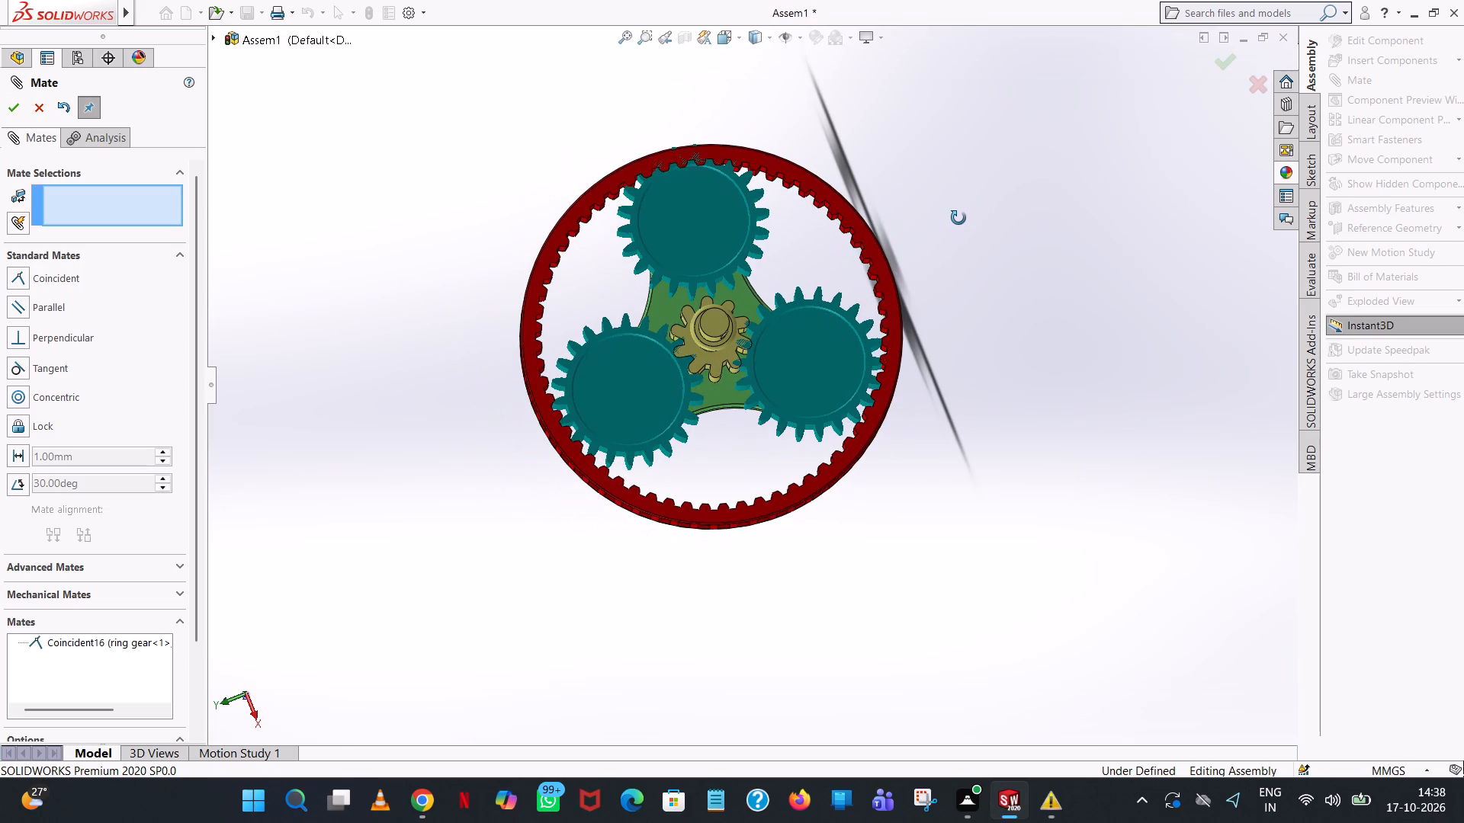
{"action": "middle_click_drag", "start_coordinate": [958, 218], "coordinate": [1269, 142]}
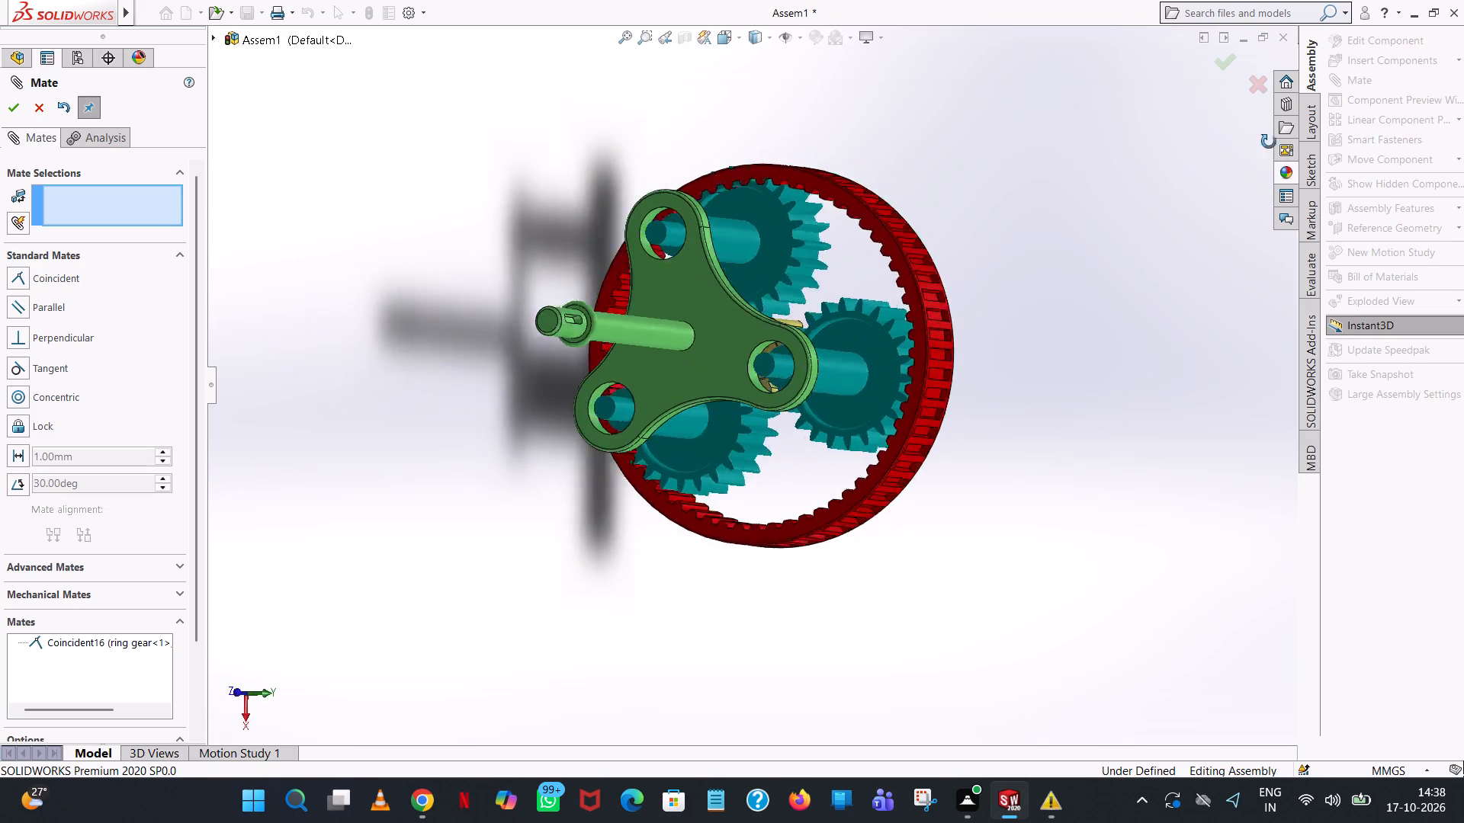
{"action": "middle_click_drag", "start_coordinate": [1269, 142], "coordinate": [1297, 153]}
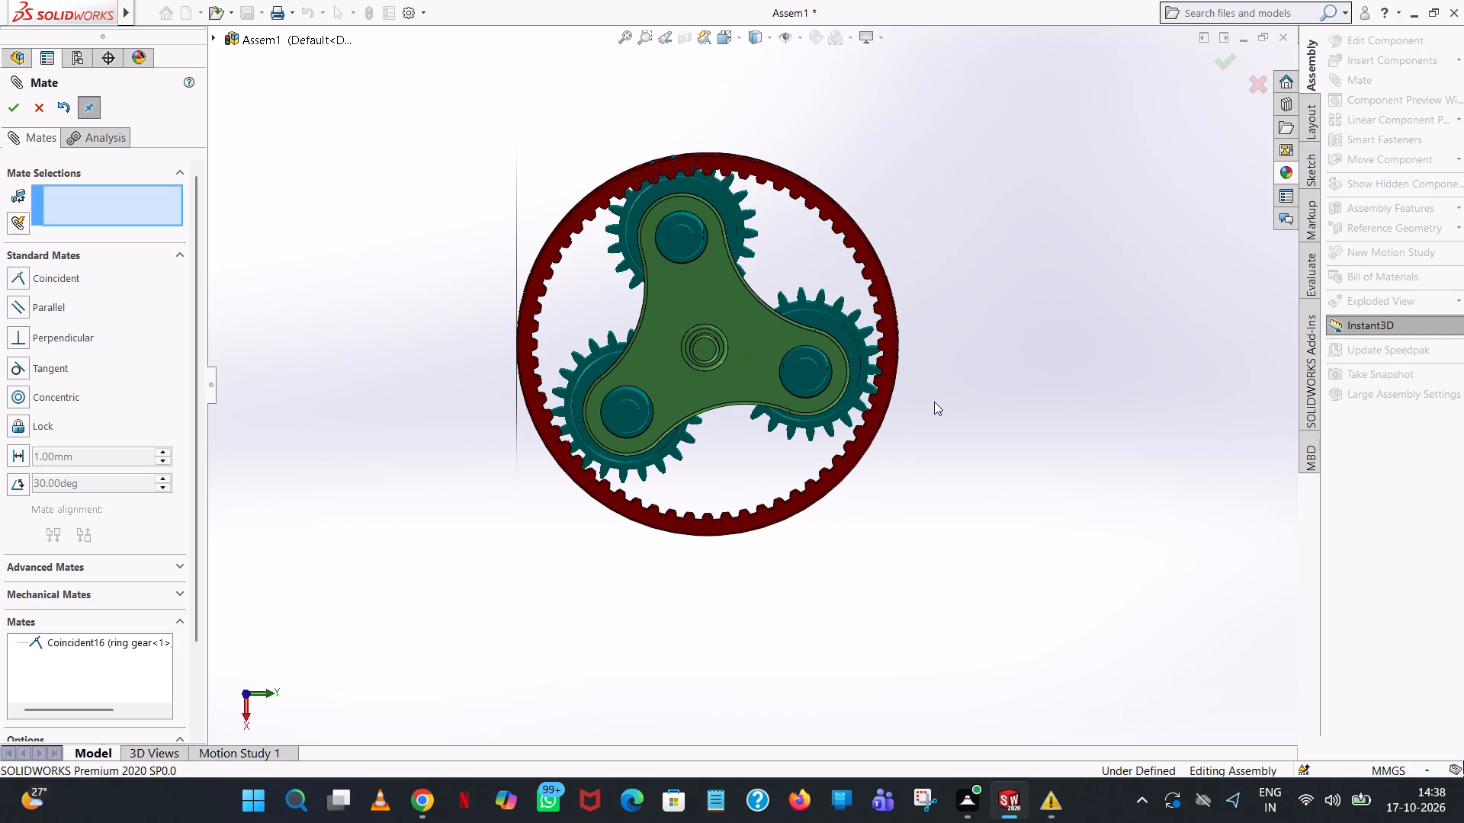
{"action": "left_click_drag", "start_coordinate": [859, 346], "coordinate": [859, 354]}
{"action": "left_click_drag", "start_coordinate": [859, 351], "coordinate": [847, 309]}
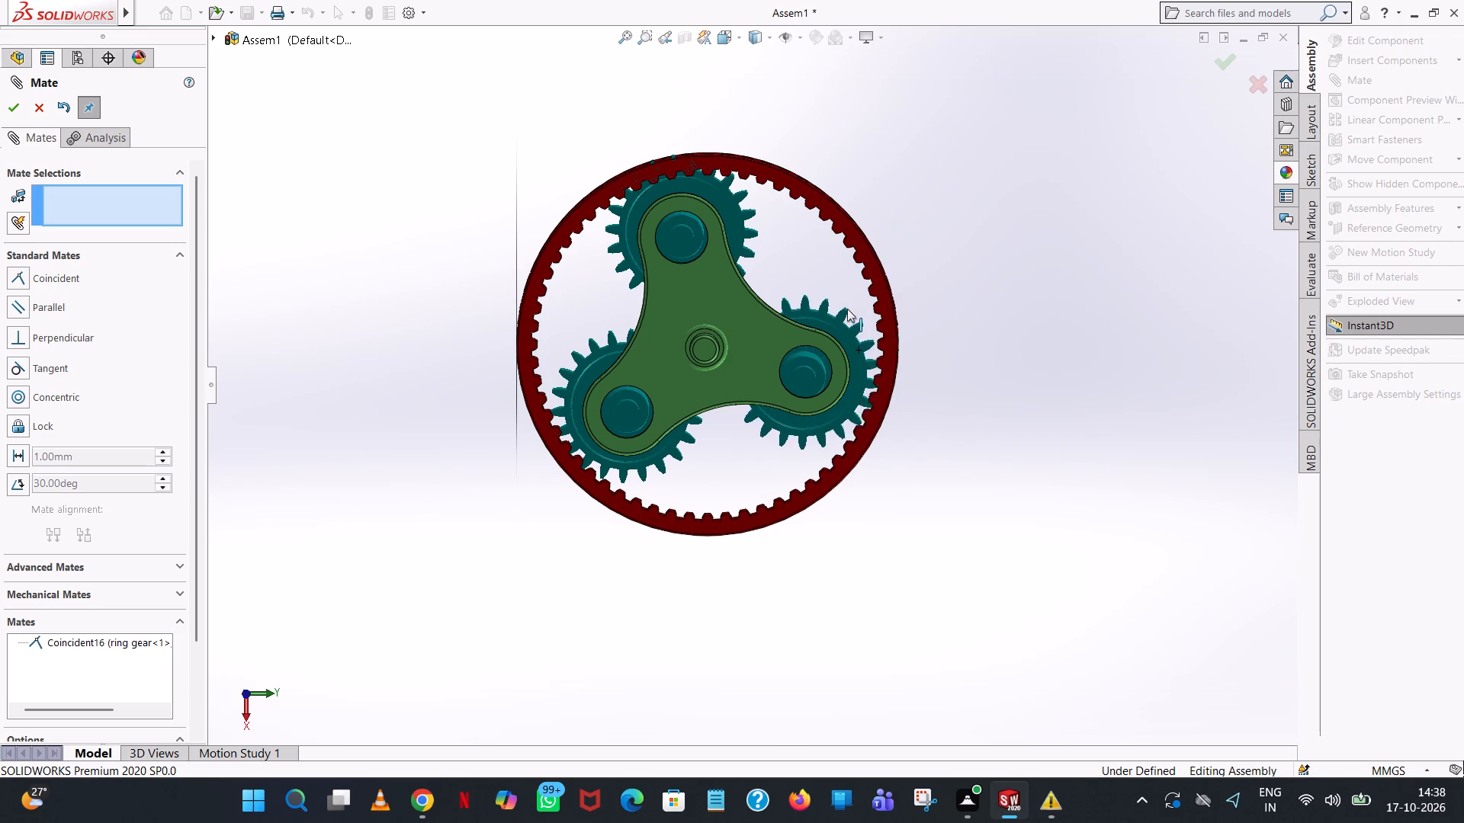
{"action": "left_click_drag", "start_coordinate": [847, 309], "coordinate": [841, 299]}
Reposition the carrier together with the planet gear at its third hole inside the ring gear.
{"action": "left_click_drag", "start_coordinate": [821, 337], "coordinate": [823, 347]}
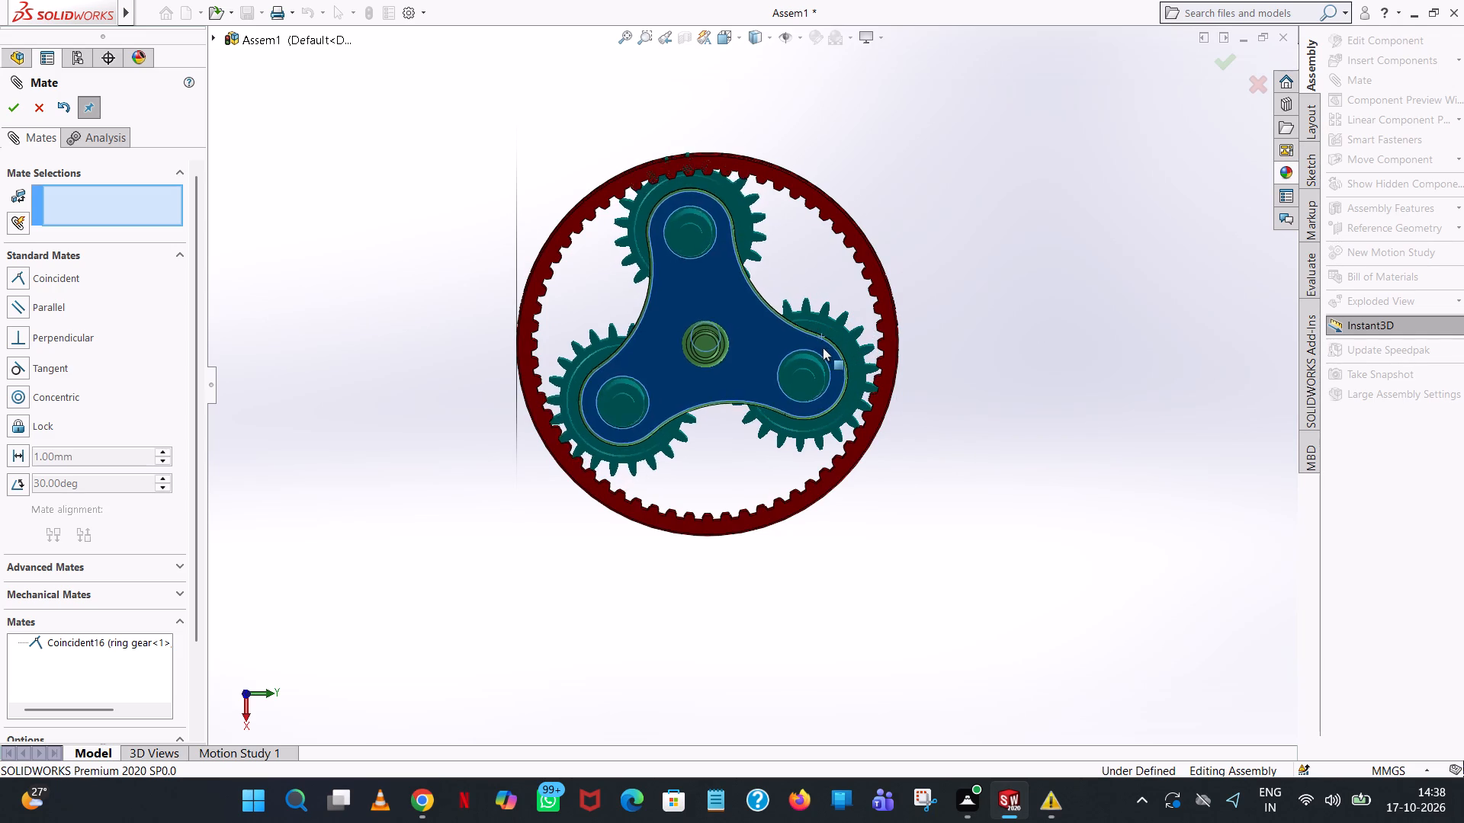
{"action": "left_click_drag", "start_coordinate": [823, 347], "coordinate": [823, 357]}
{"action": "left_click_drag", "start_coordinate": [844, 352], "coordinate": [849, 375]}
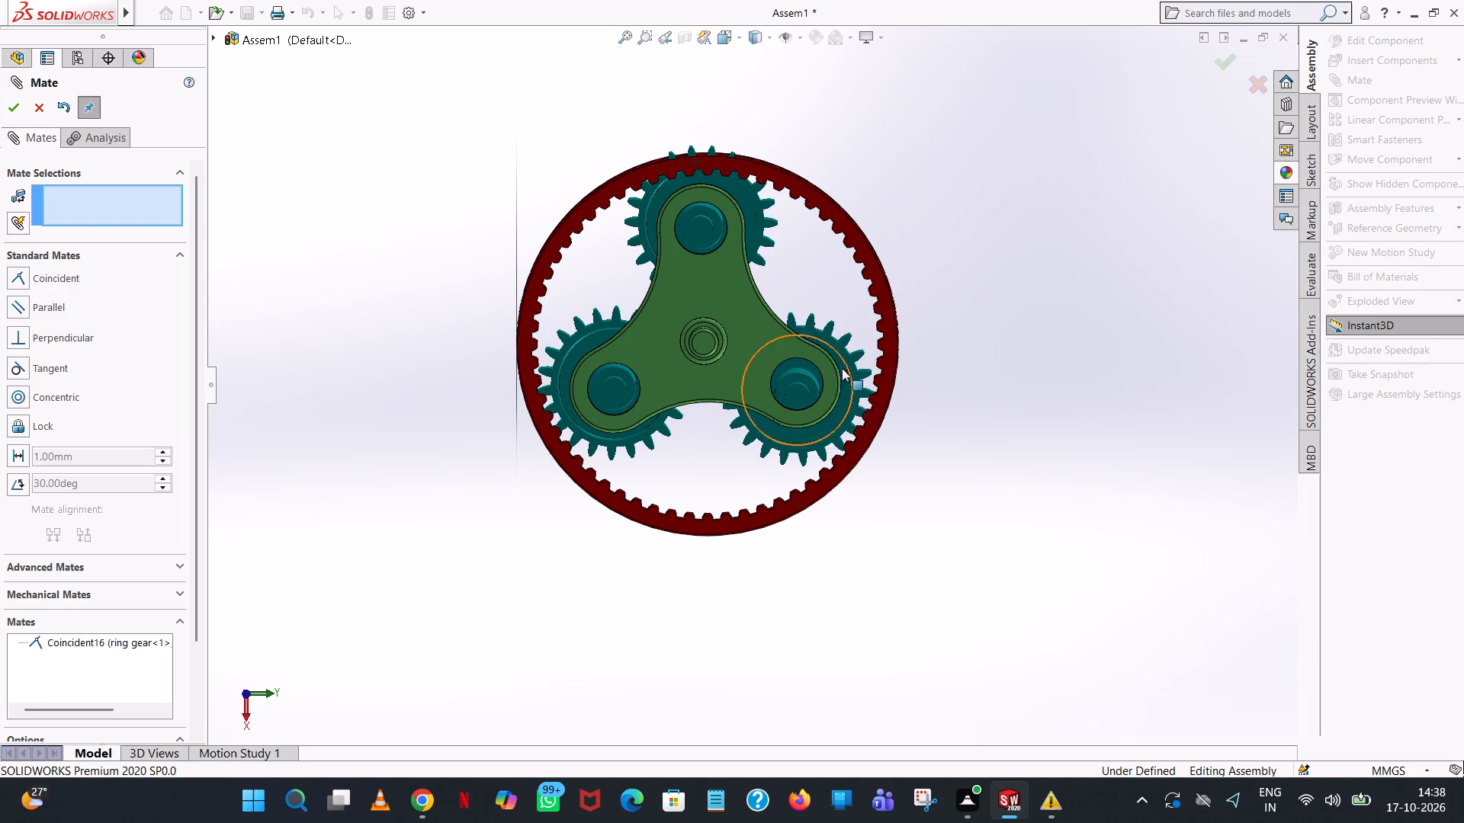
{"action": "left_click_drag", "start_coordinate": [823, 361], "coordinate": [828, 378]}
{"action": "left_click_drag", "start_coordinate": [842, 356], "coordinate": [848, 372]}
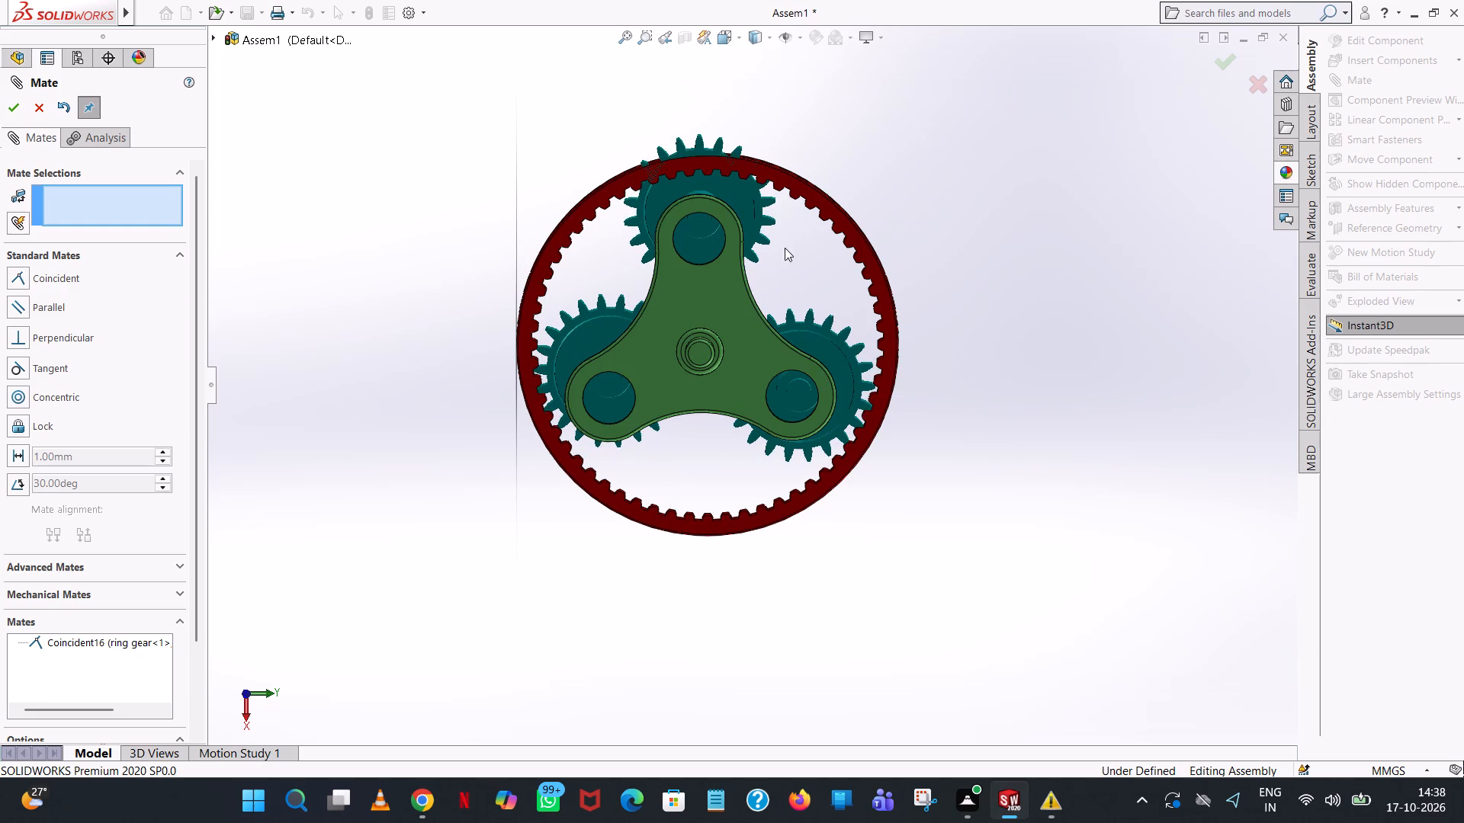
Move the upper planet gear back inside the ring gear so its teeth meet the inner teeth, and check the carrier's spacing in profile.
{"action": "left_click_drag", "start_coordinate": [737, 181], "coordinate": [738, 209]}
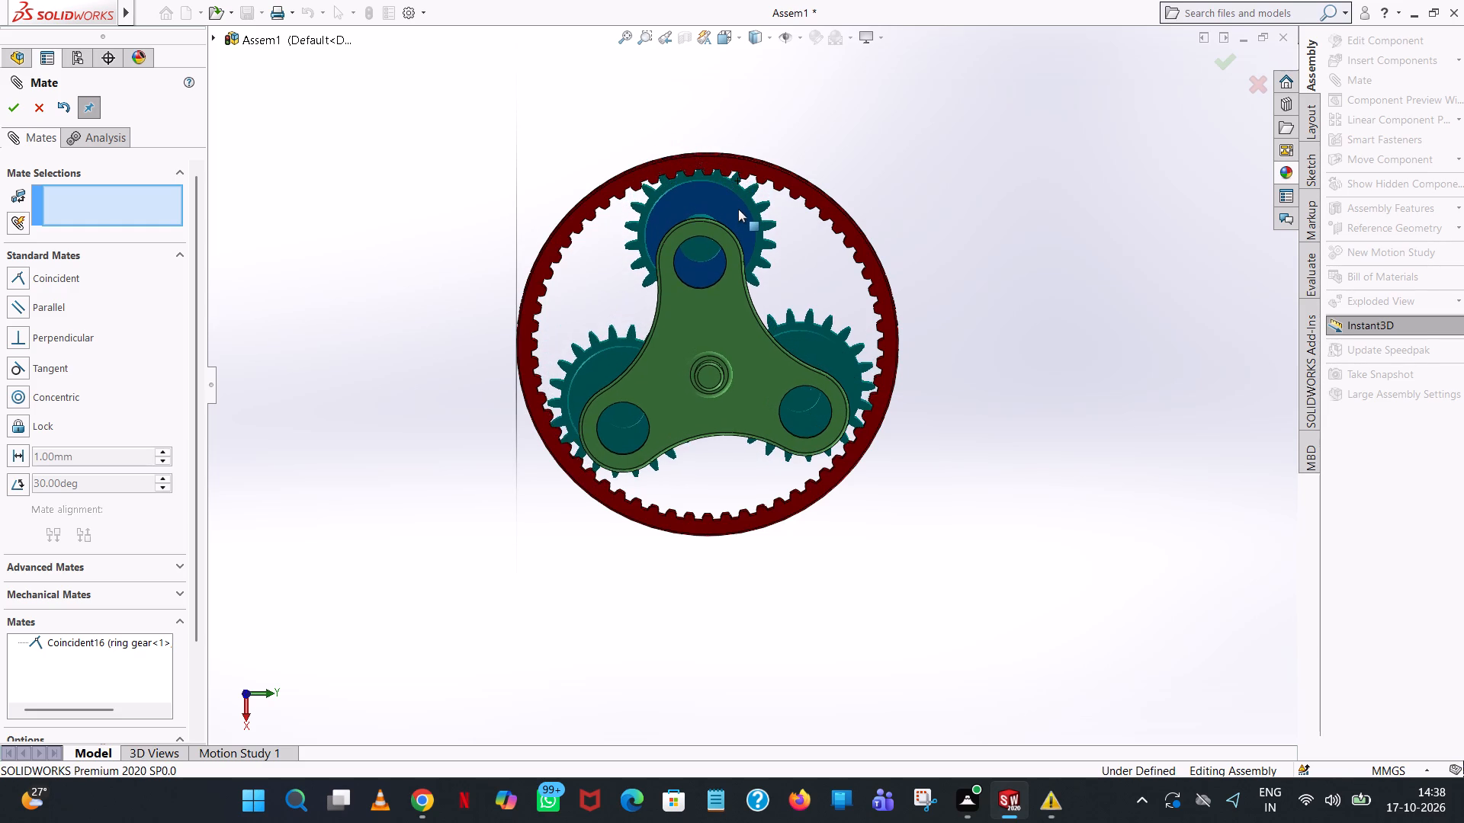
{"action": "left_click_drag", "start_coordinate": [738, 209], "coordinate": [740, 254]}
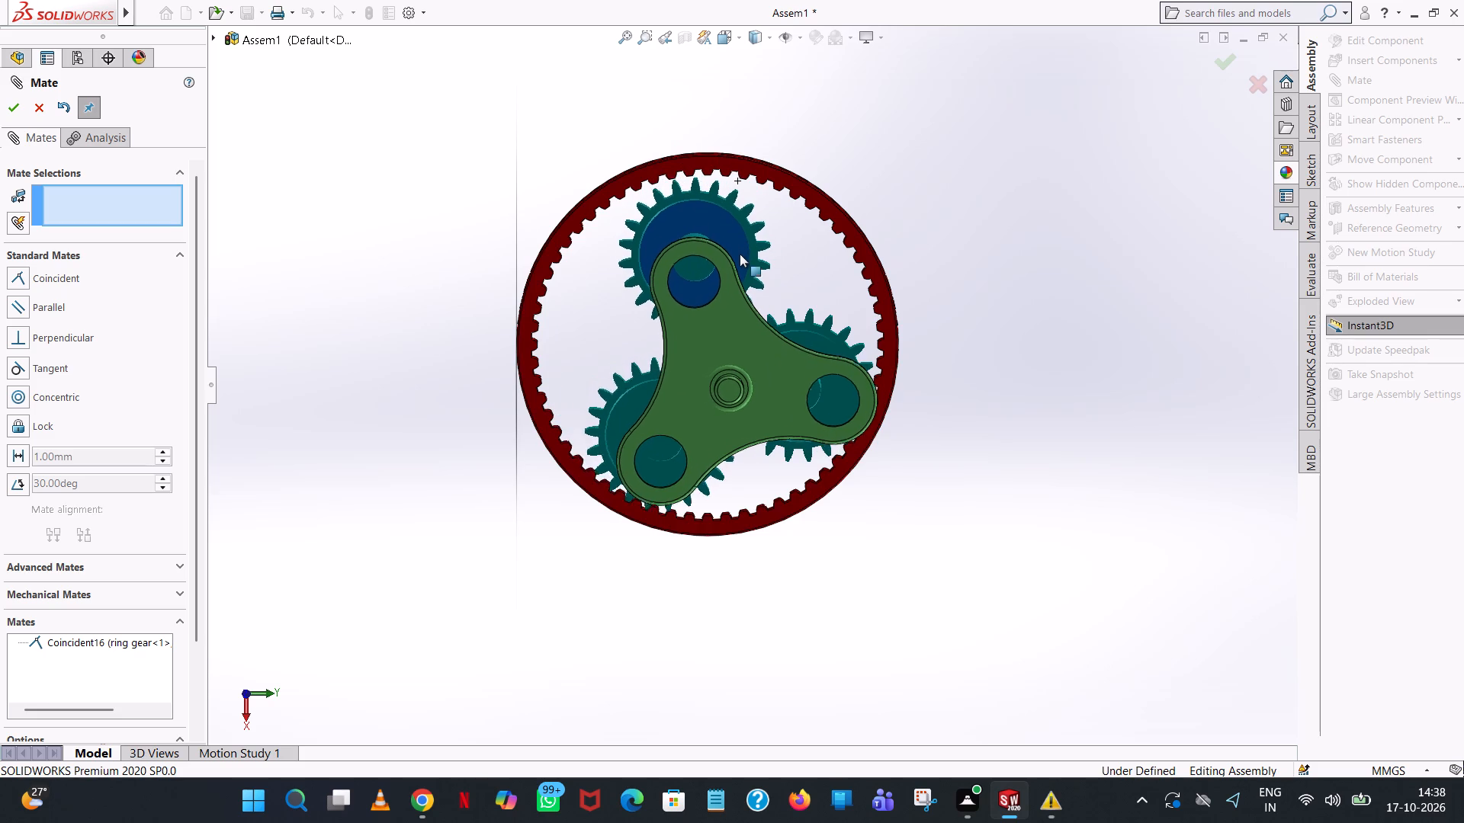
{"action": "left_click_drag", "start_coordinate": [740, 254], "coordinate": [762, 244]}
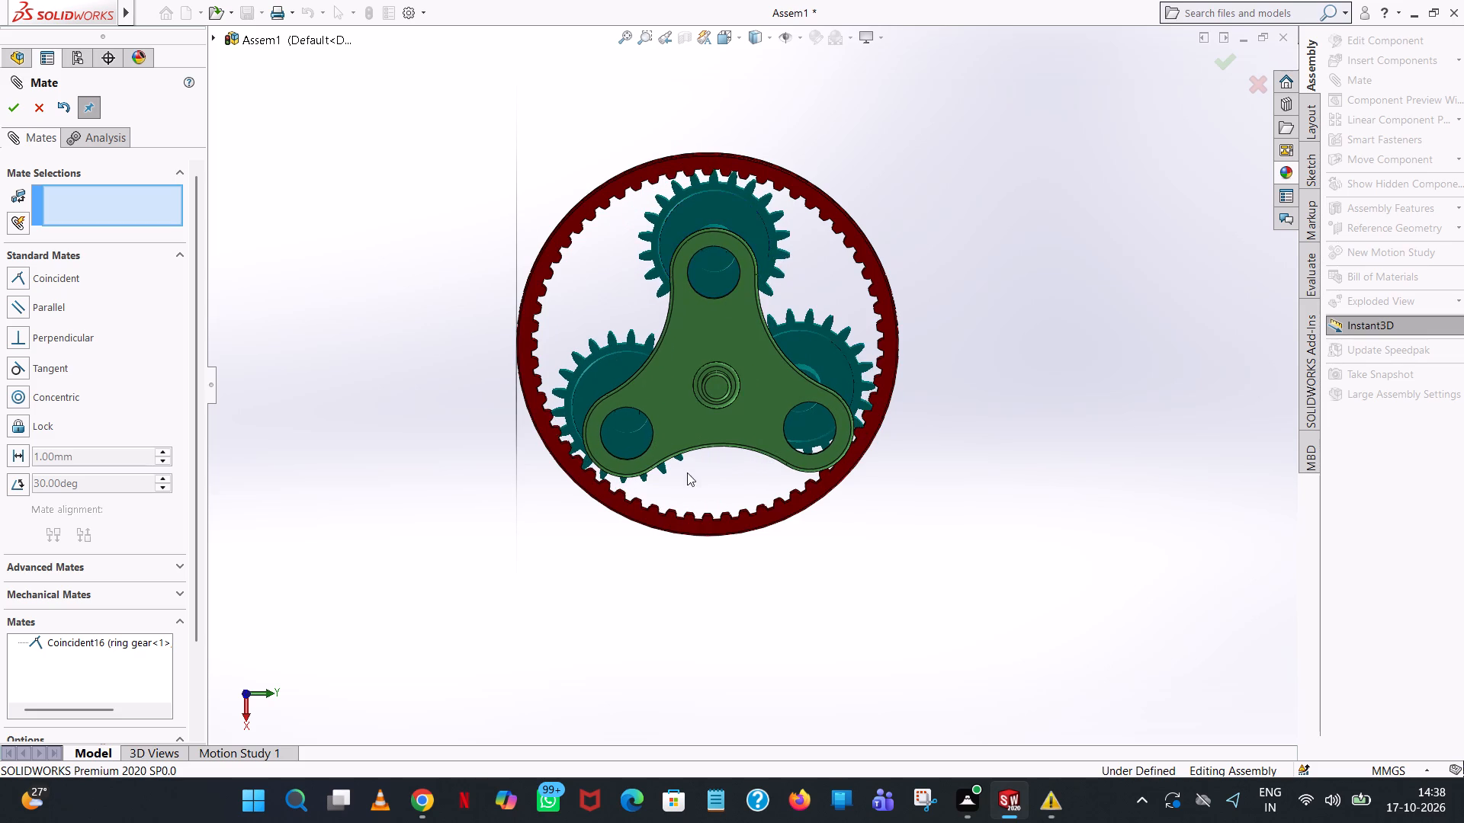
{"action": "scroll", "coordinate": [690, 497], "scroll_direction": "up", "scroll_amount": 1}
{"action": "middle_click_drag", "start_coordinate": [690, 497], "coordinate": [775, 482]}
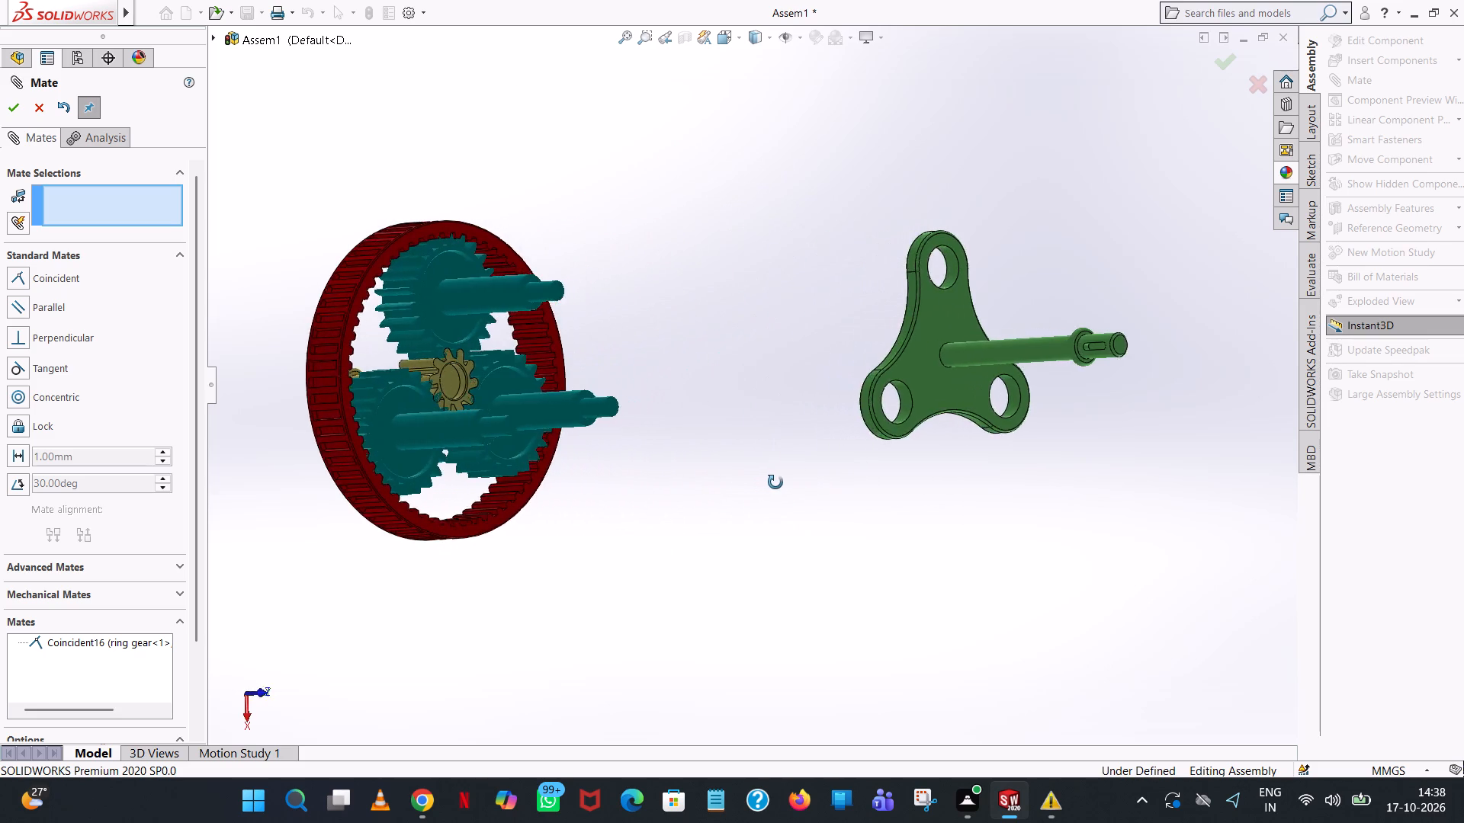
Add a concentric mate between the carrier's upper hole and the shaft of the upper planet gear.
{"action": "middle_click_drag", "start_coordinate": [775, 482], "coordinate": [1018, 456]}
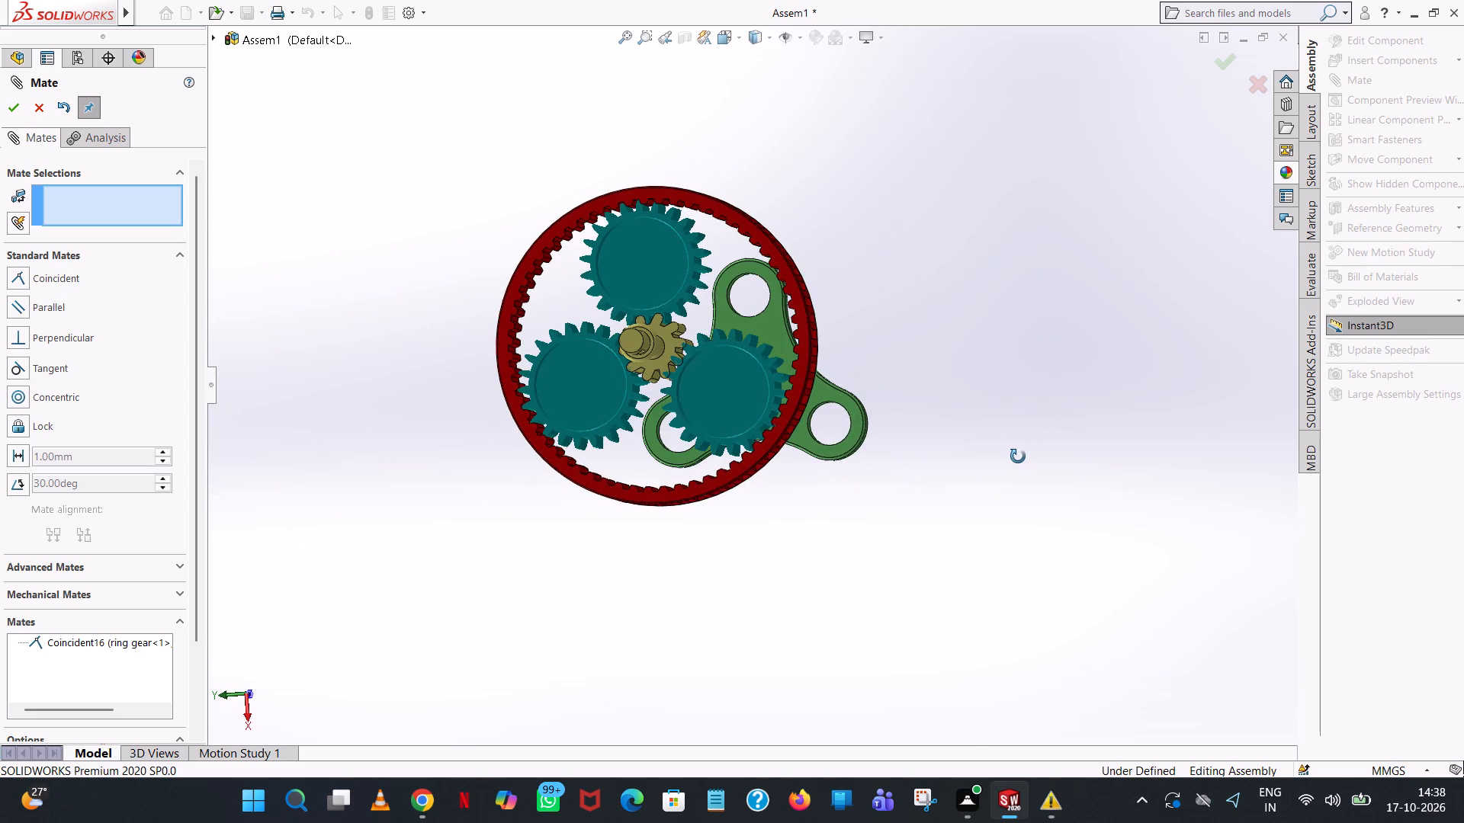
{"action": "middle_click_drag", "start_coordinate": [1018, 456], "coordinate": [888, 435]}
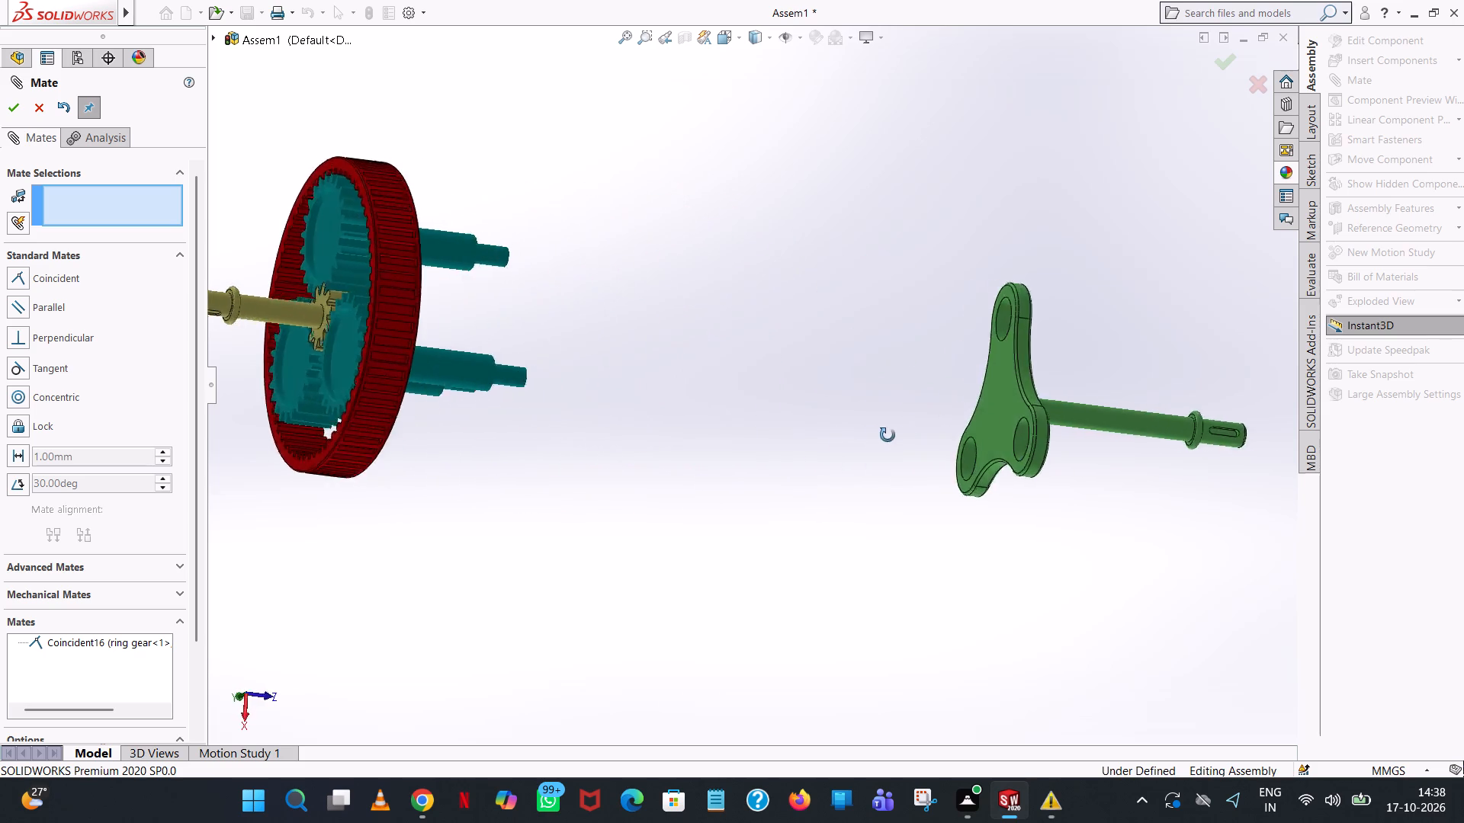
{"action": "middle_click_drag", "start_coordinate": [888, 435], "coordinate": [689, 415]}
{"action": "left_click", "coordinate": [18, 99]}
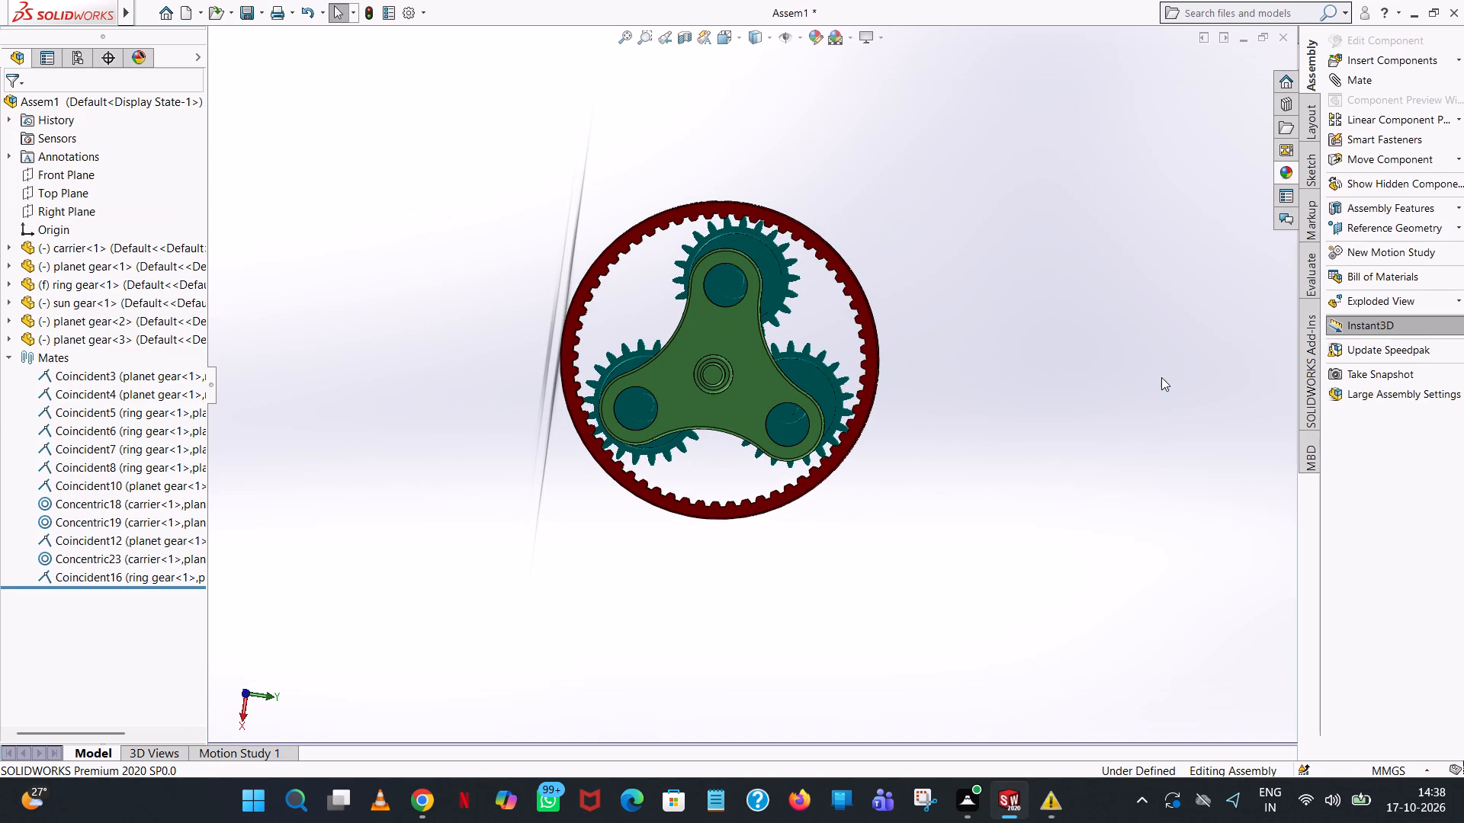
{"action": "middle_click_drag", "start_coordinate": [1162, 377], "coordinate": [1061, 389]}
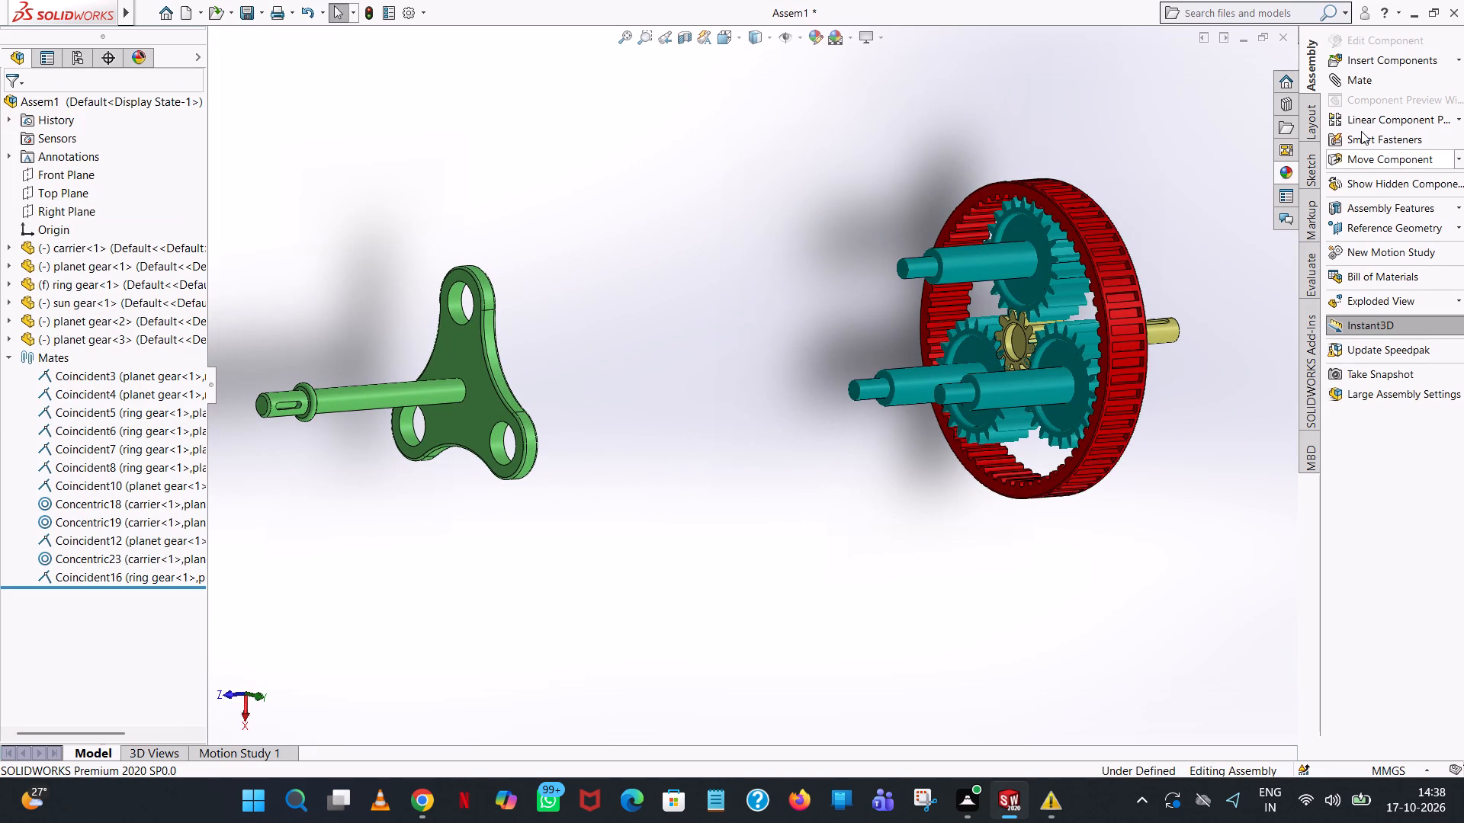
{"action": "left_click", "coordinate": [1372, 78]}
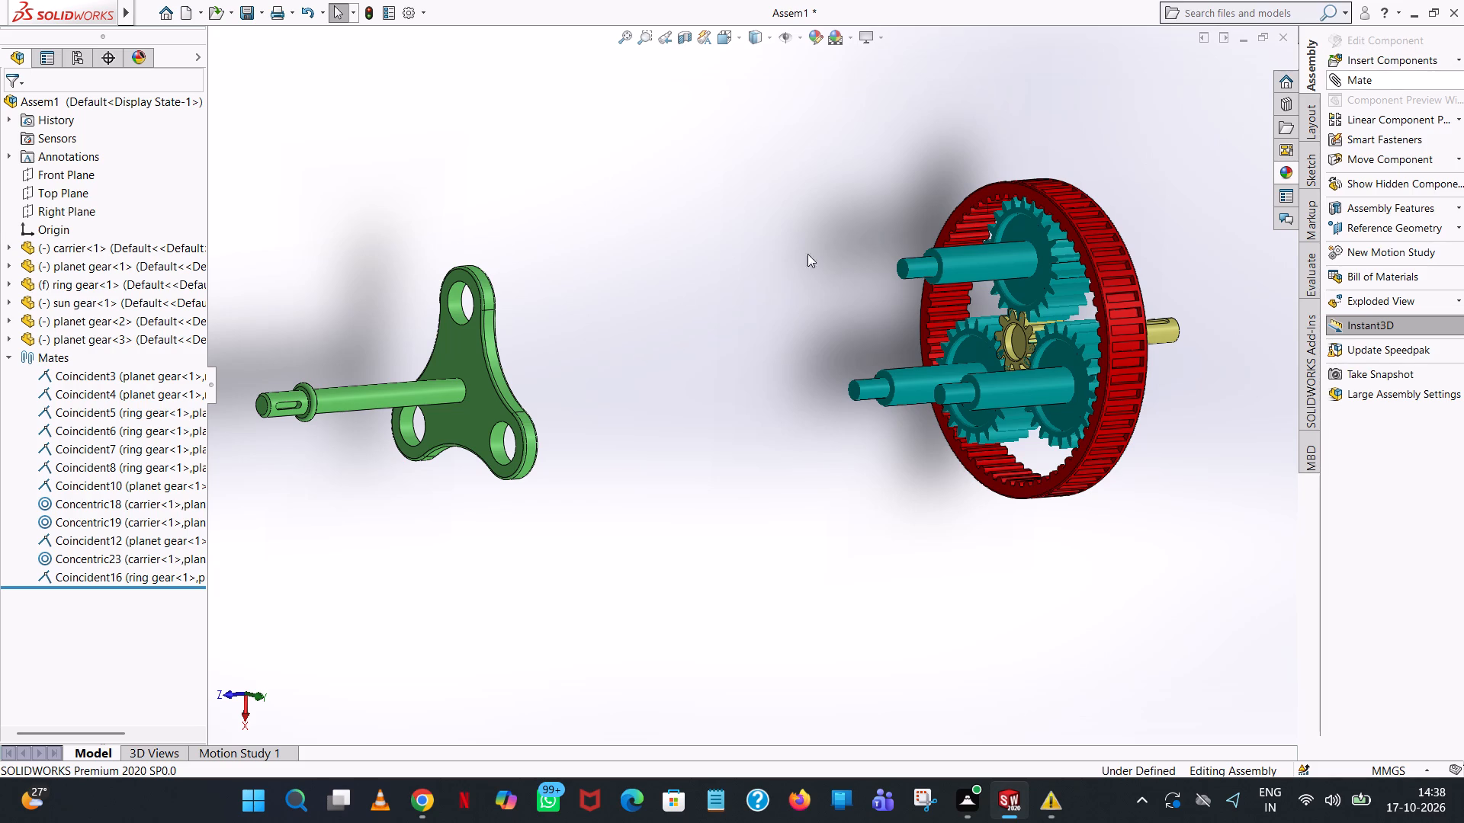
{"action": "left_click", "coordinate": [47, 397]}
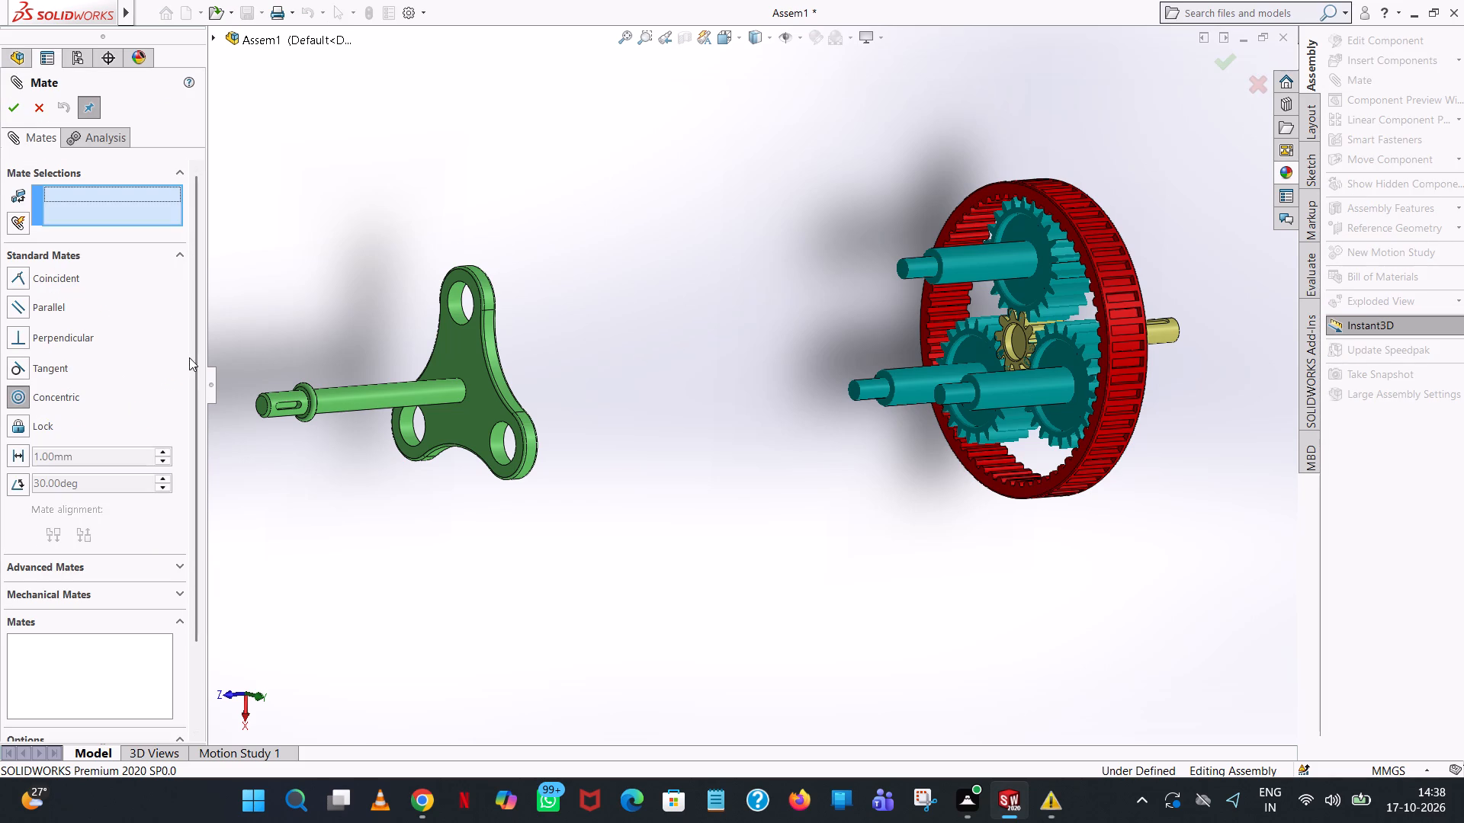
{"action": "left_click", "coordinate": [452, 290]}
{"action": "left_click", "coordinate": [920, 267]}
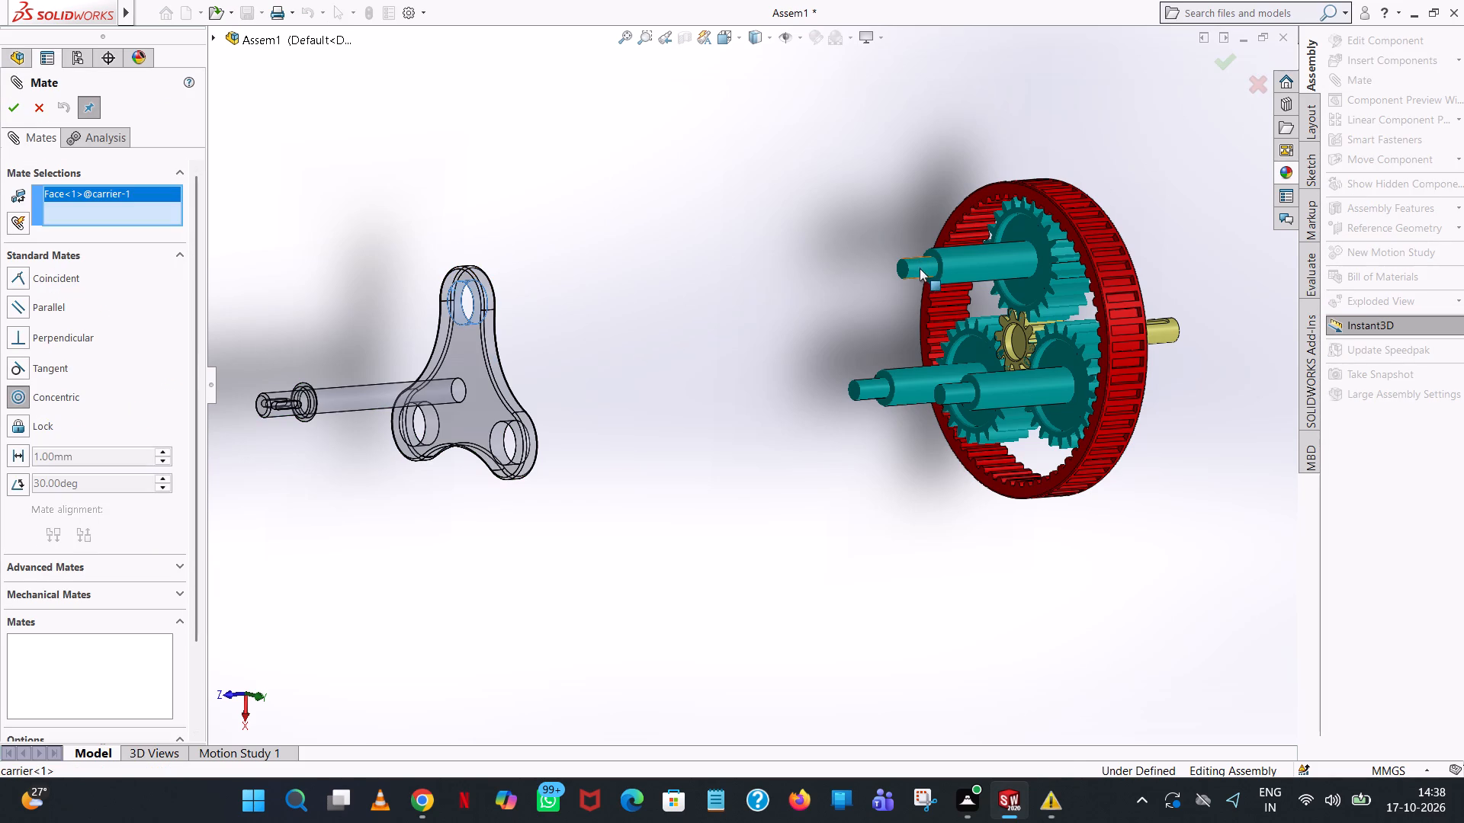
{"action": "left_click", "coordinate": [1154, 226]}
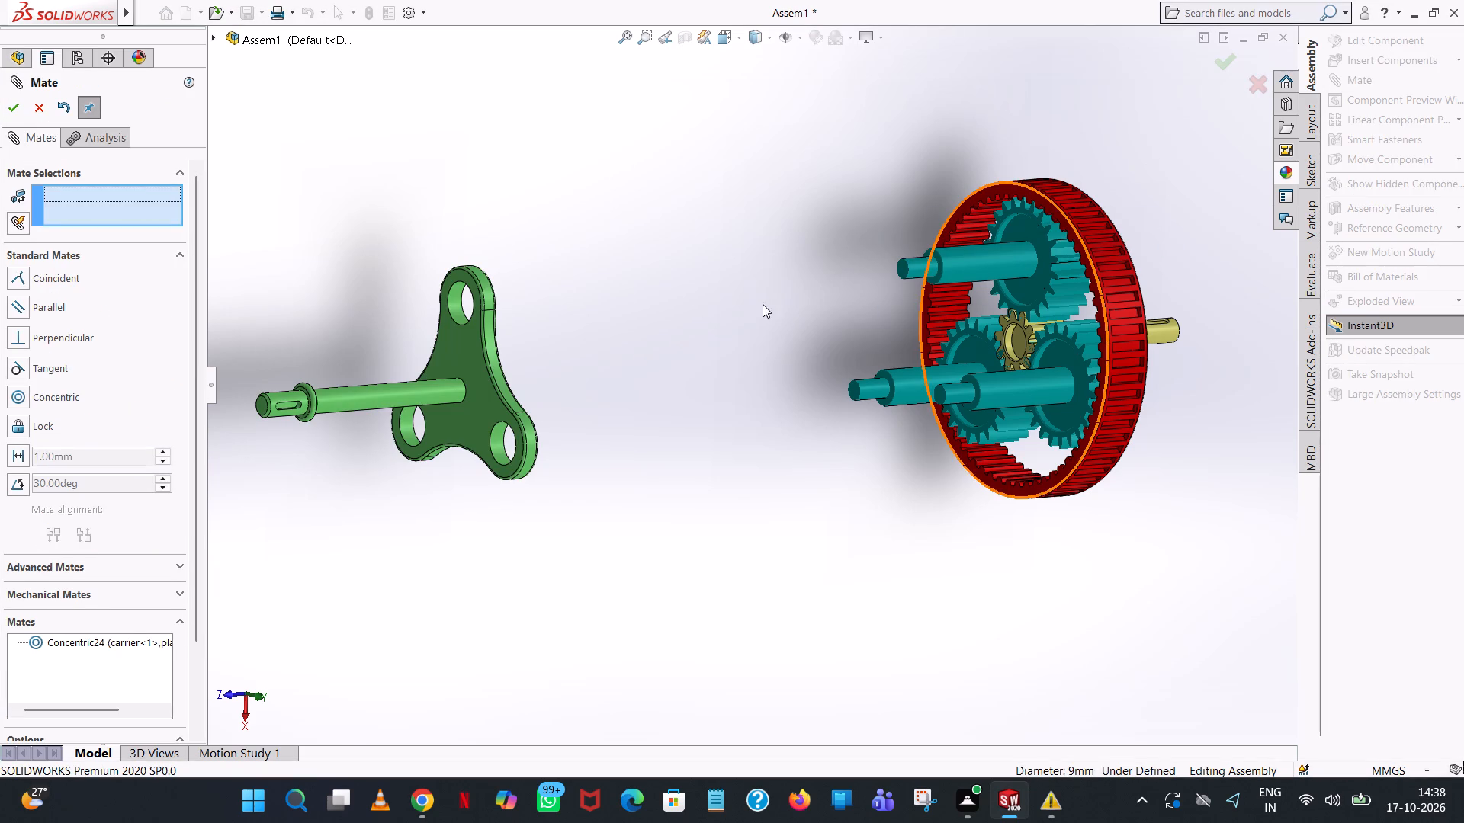
Move the carrier with its mated planet gear closer to the ring gear and check the alignment from the front.
{"action": "left_click_drag", "start_coordinate": [459, 354], "coordinate": [798, 316]}
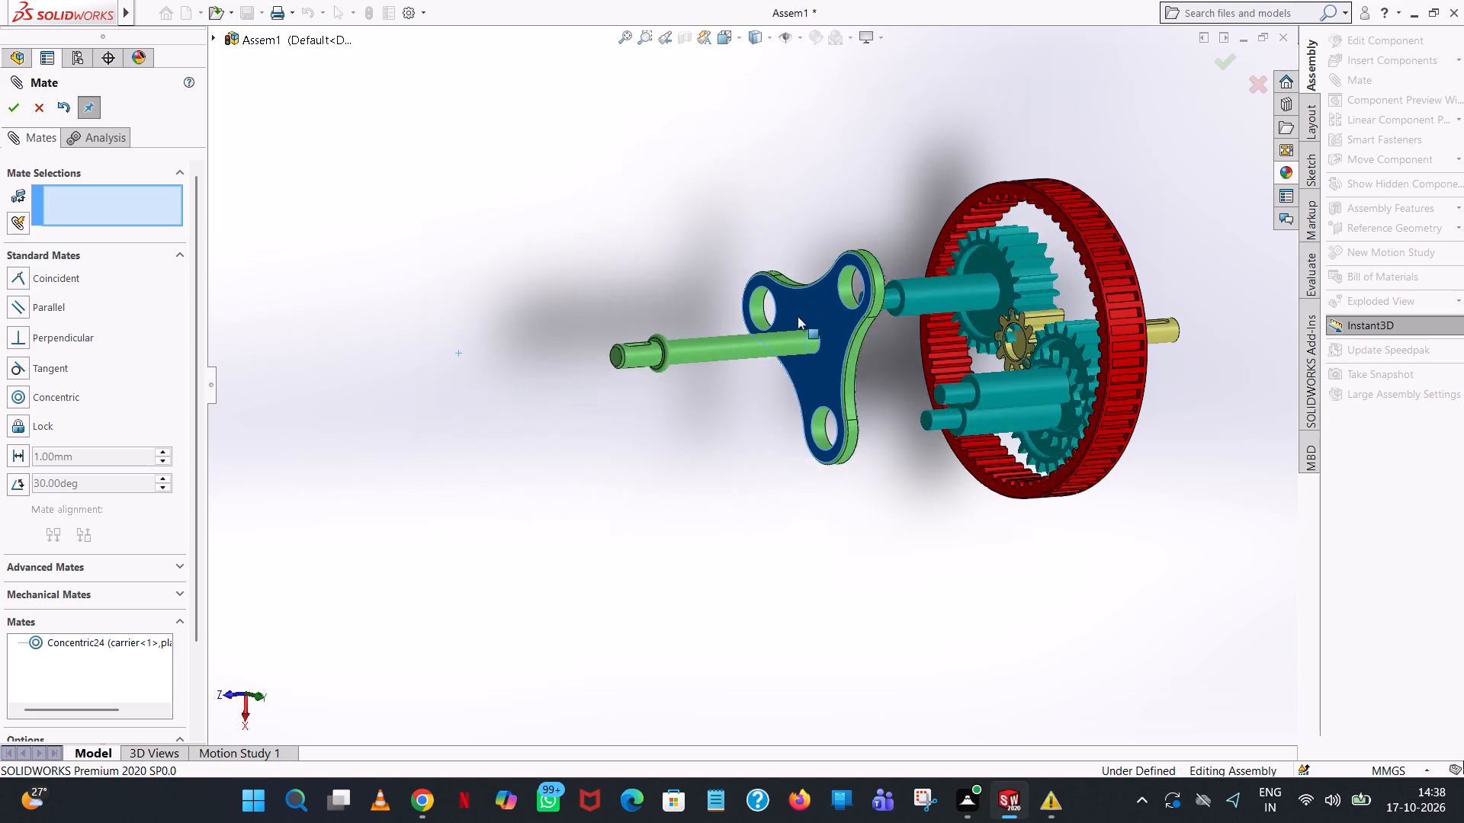
{"action": "left_click_drag", "start_coordinate": [798, 316], "coordinate": [843, 347]}
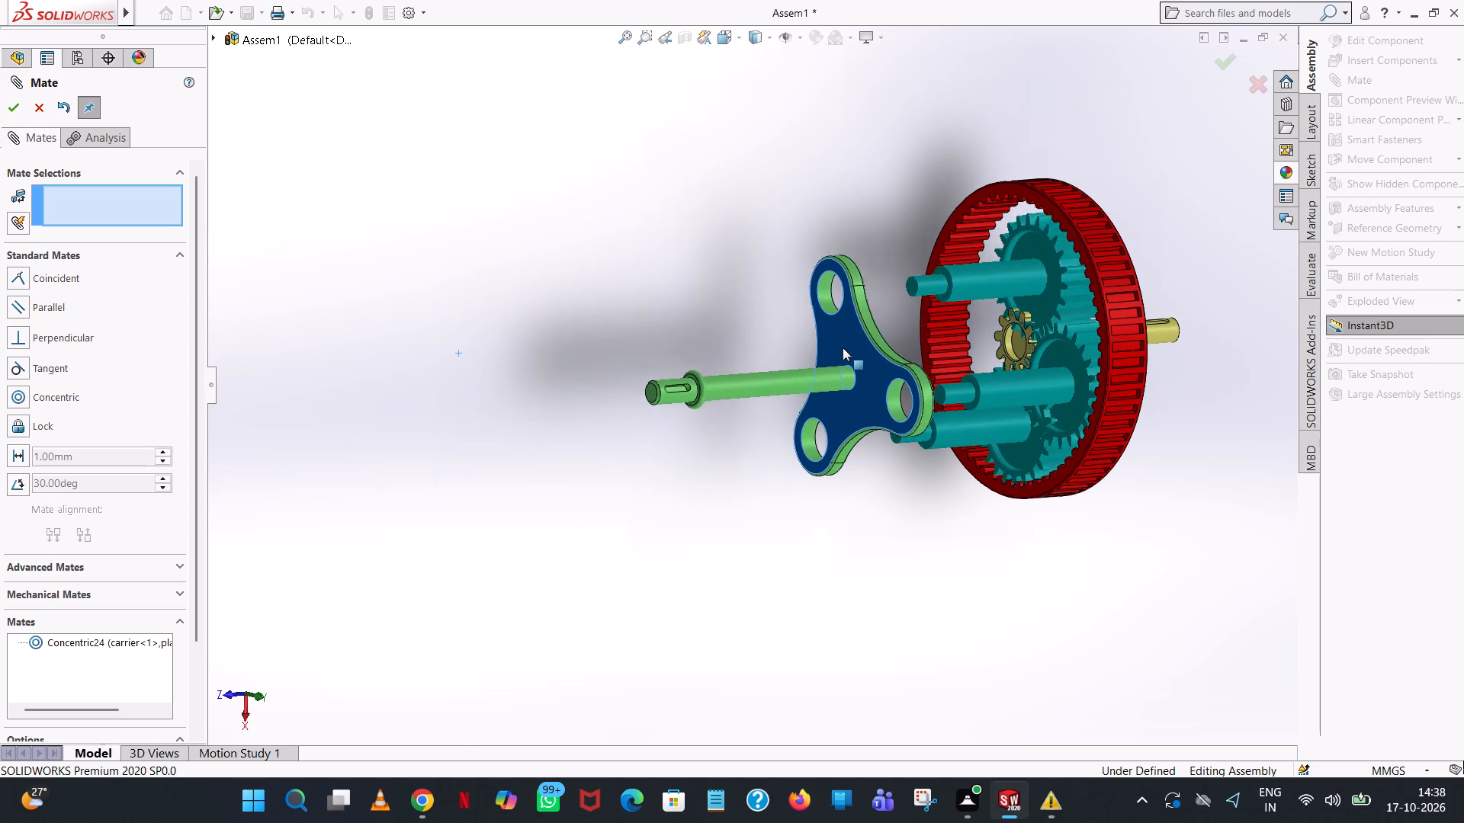
{"action": "left_click_drag", "start_coordinate": [843, 347], "coordinate": [869, 300]}
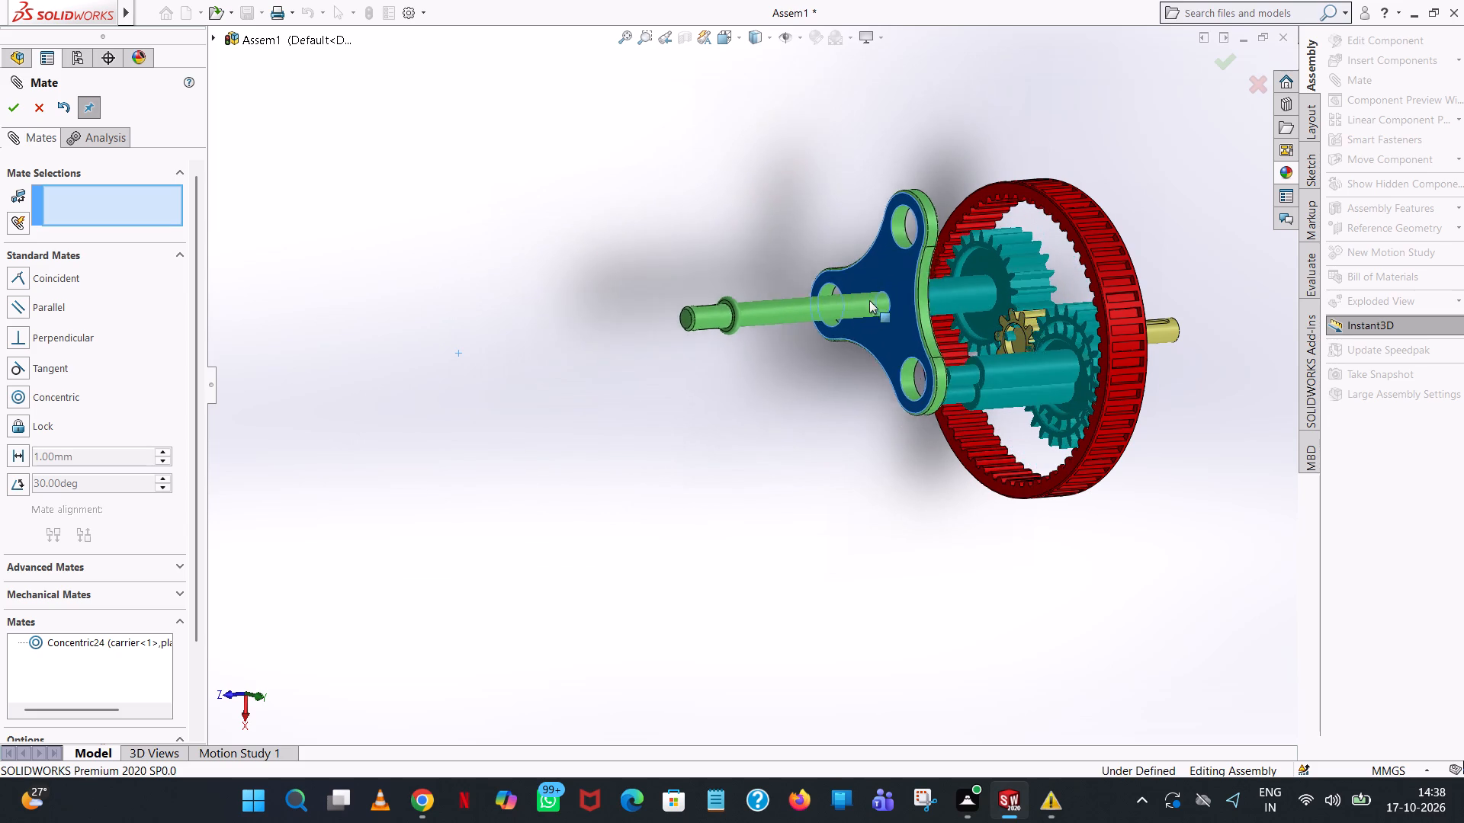
{"action": "left_click_drag", "start_coordinate": [869, 300], "coordinate": [933, 254]}
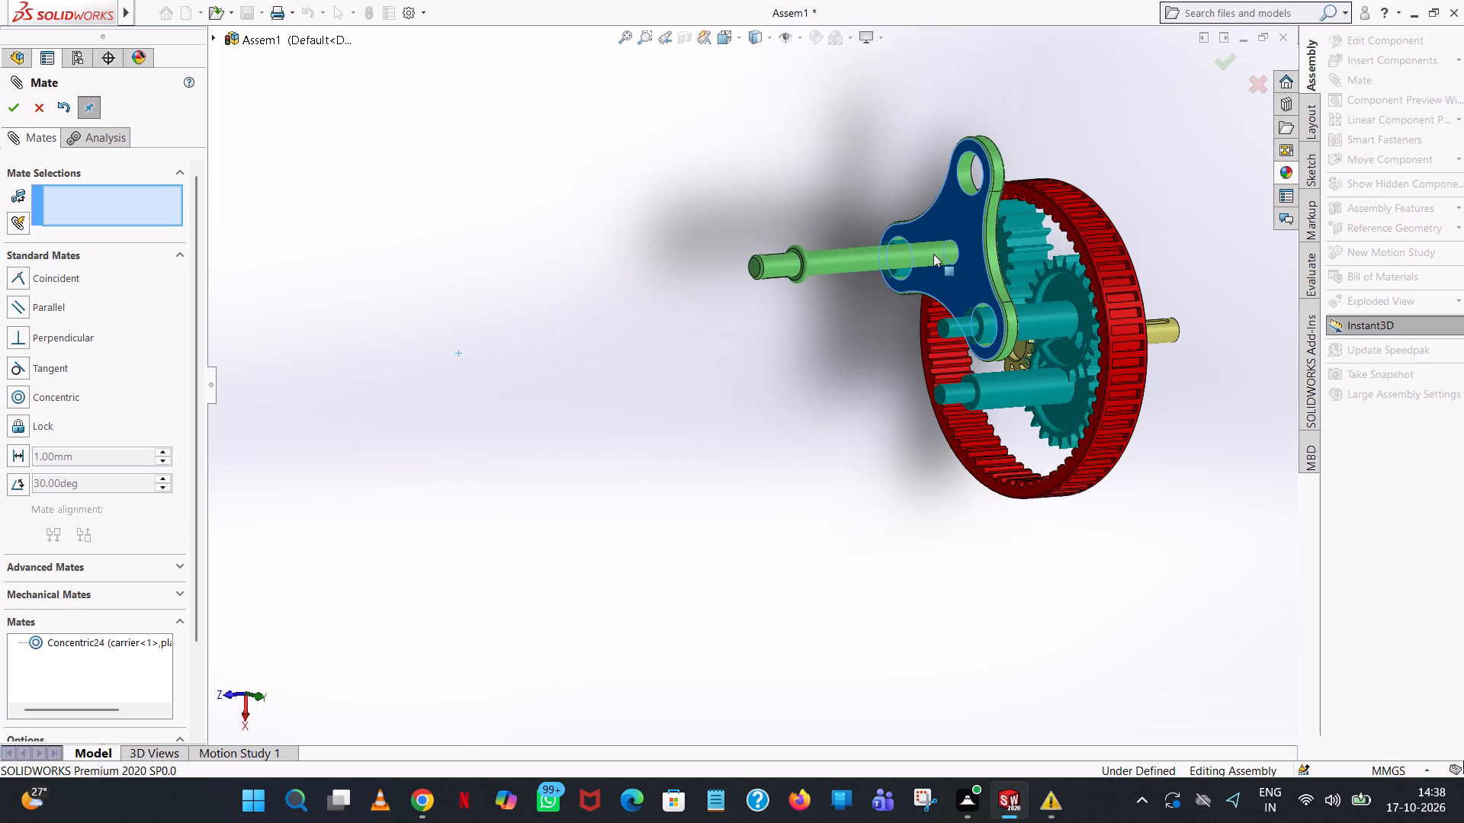
{"action": "middle_click_drag", "start_coordinate": [1045, 289], "coordinate": [1119, 289]}
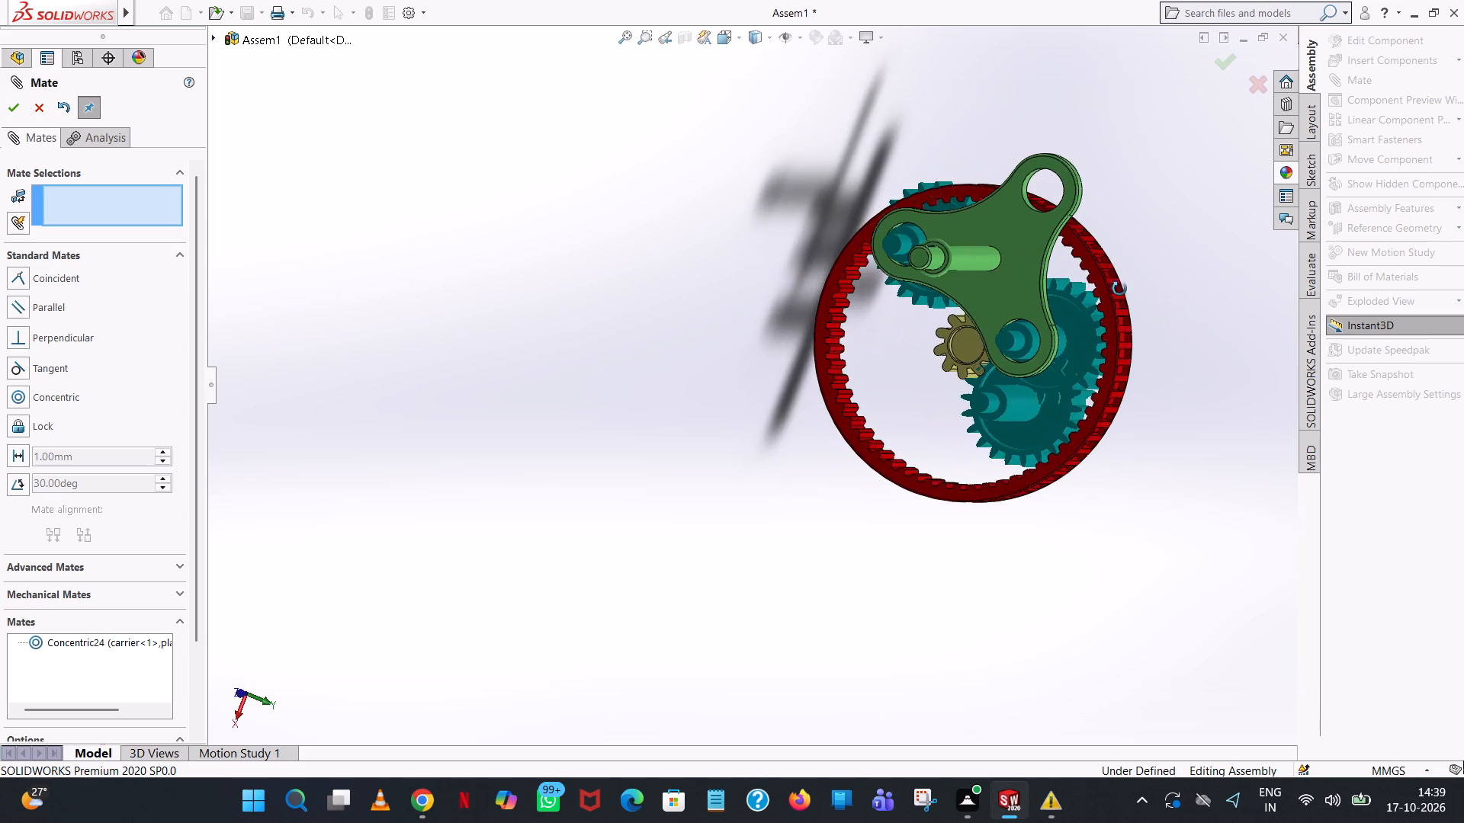
{"action": "middle_click_drag", "start_coordinate": [1119, 289], "coordinate": [1117, 296]}
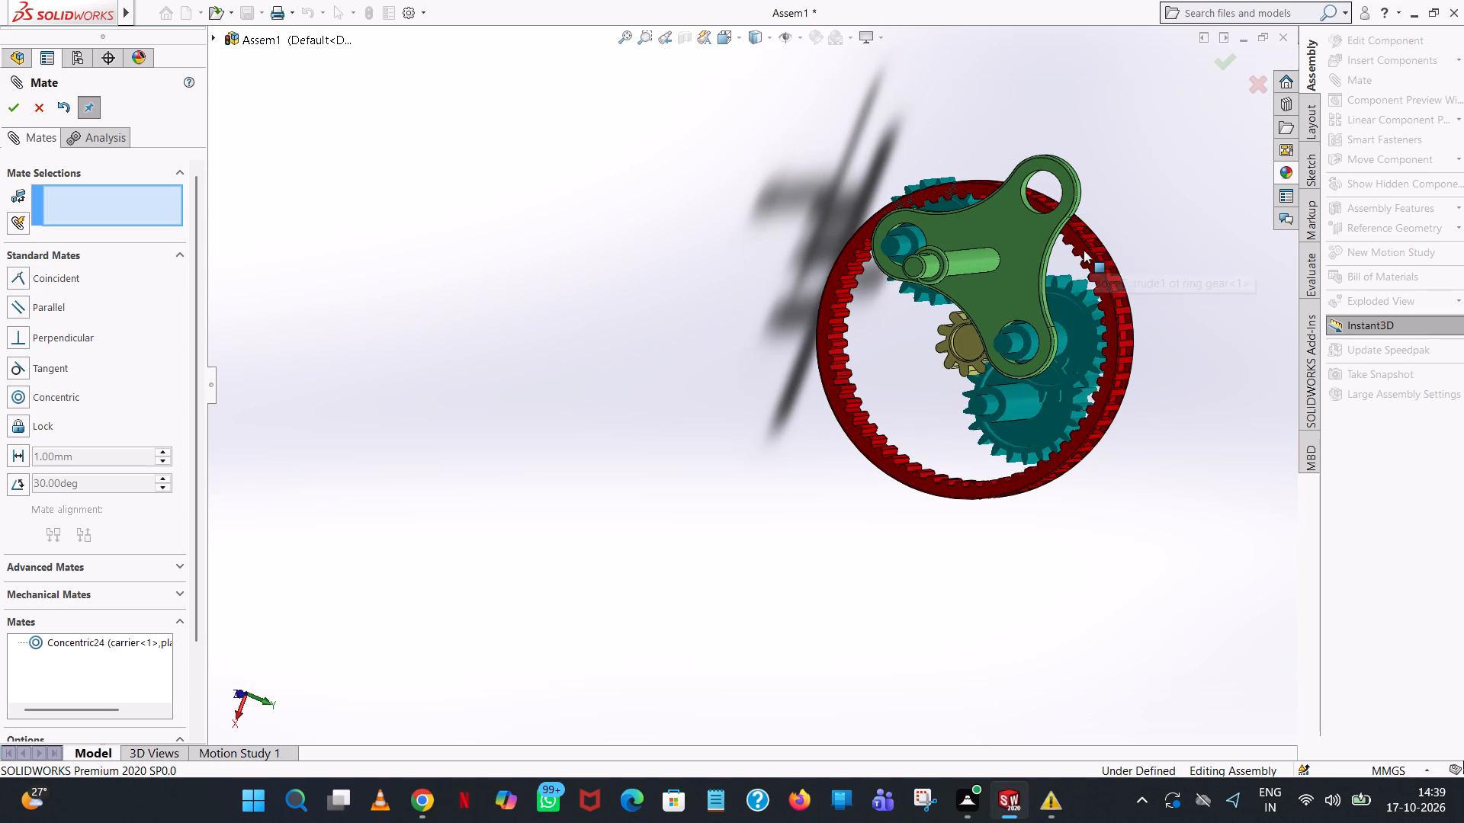
Move the lower planet gear across the ring gear, away from its overlapping neighbour, and rotate the carrier in front of the three gears.
{"action": "left_click_drag", "start_coordinate": [1084, 250], "coordinate": [1117, 325]}
{"action": "left_click_drag", "start_coordinate": [1019, 406], "coordinate": [995, 409]}
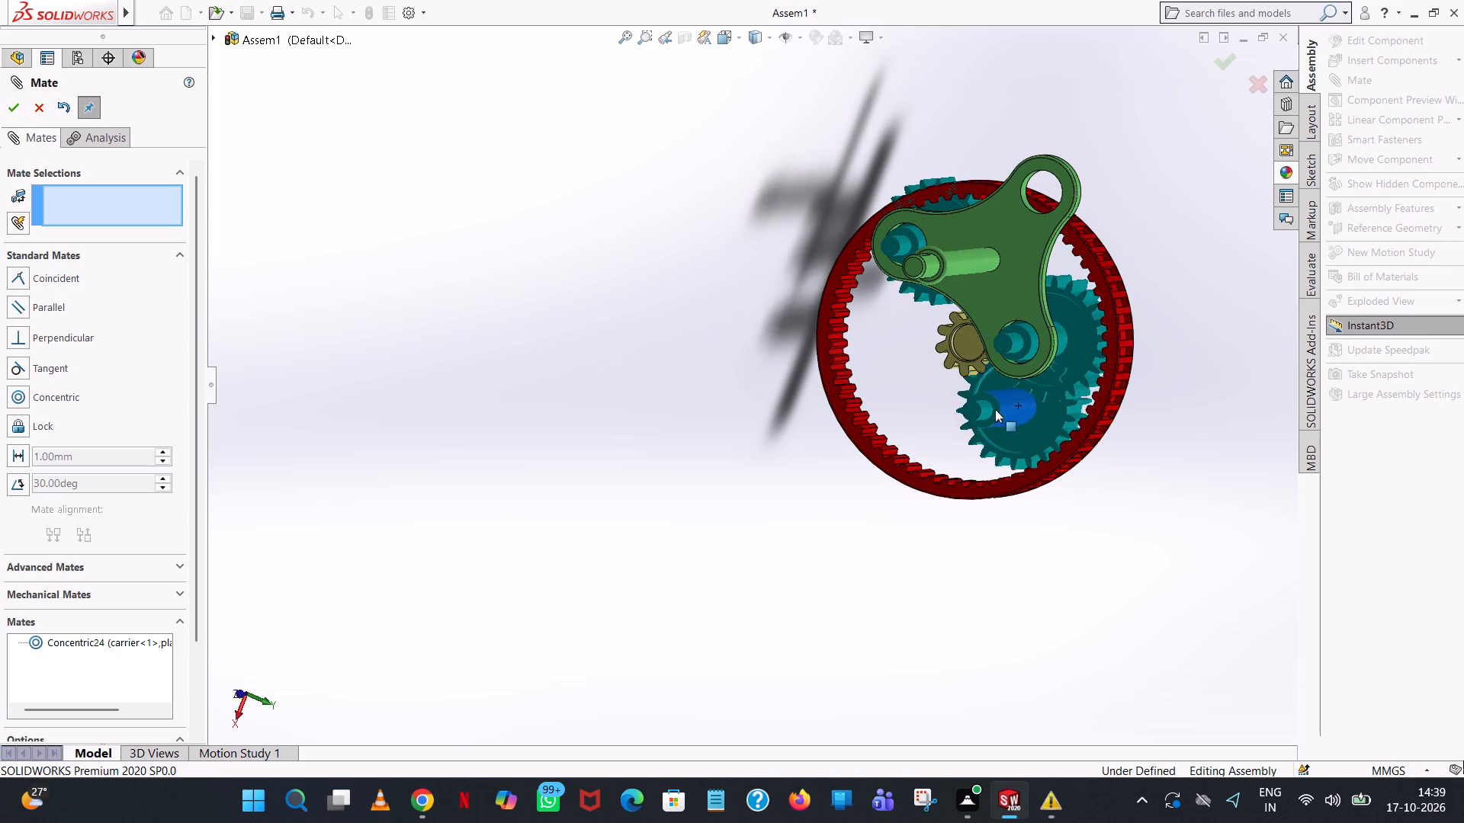
{"action": "left_click_drag", "start_coordinate": [995, 409], "coordinate": [896, 385]}
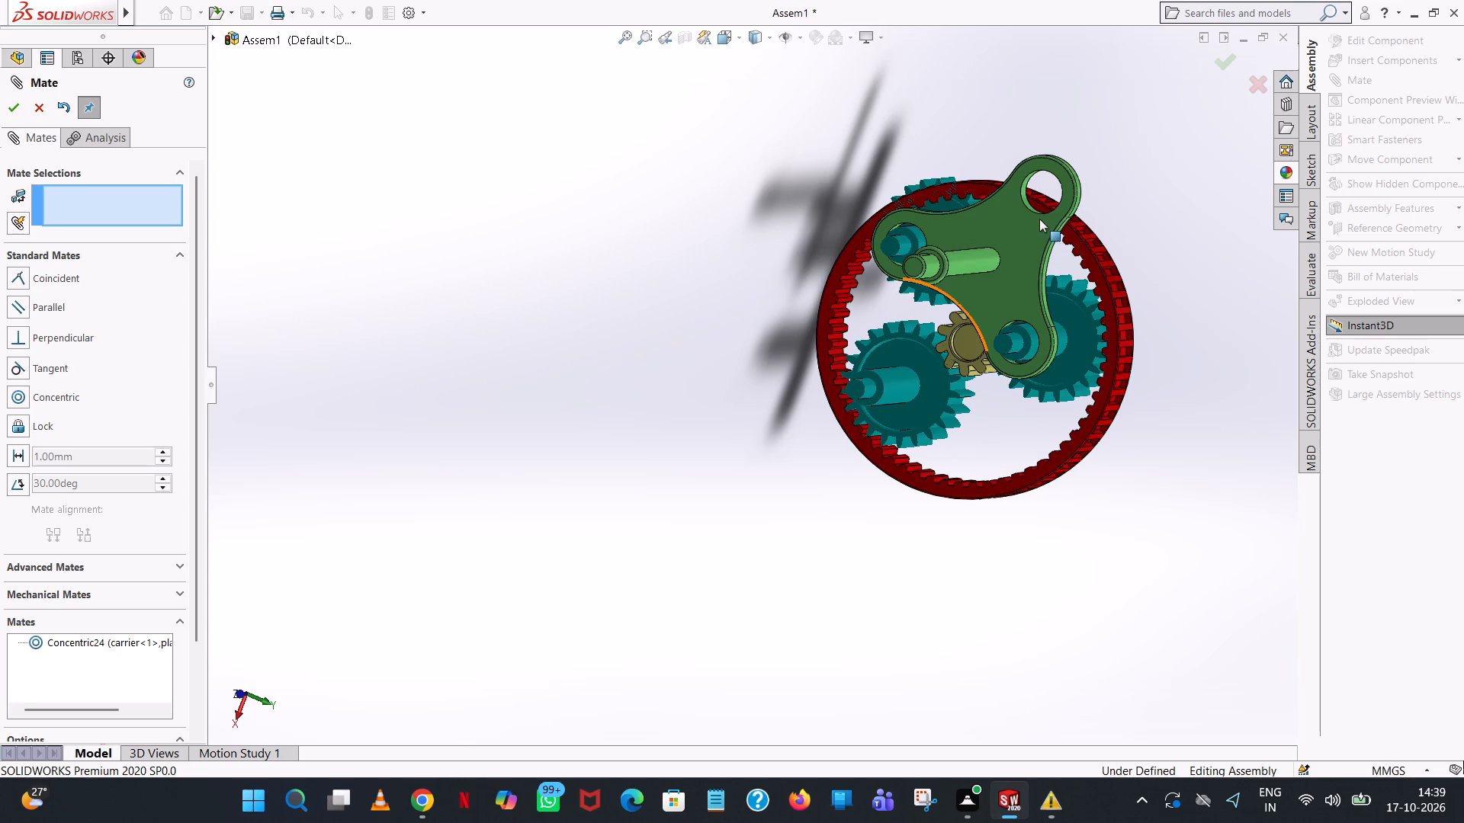
{"action": "left_click_drag", "start_coordinate": [1042, 220], "coordinate": [1009, 432]}
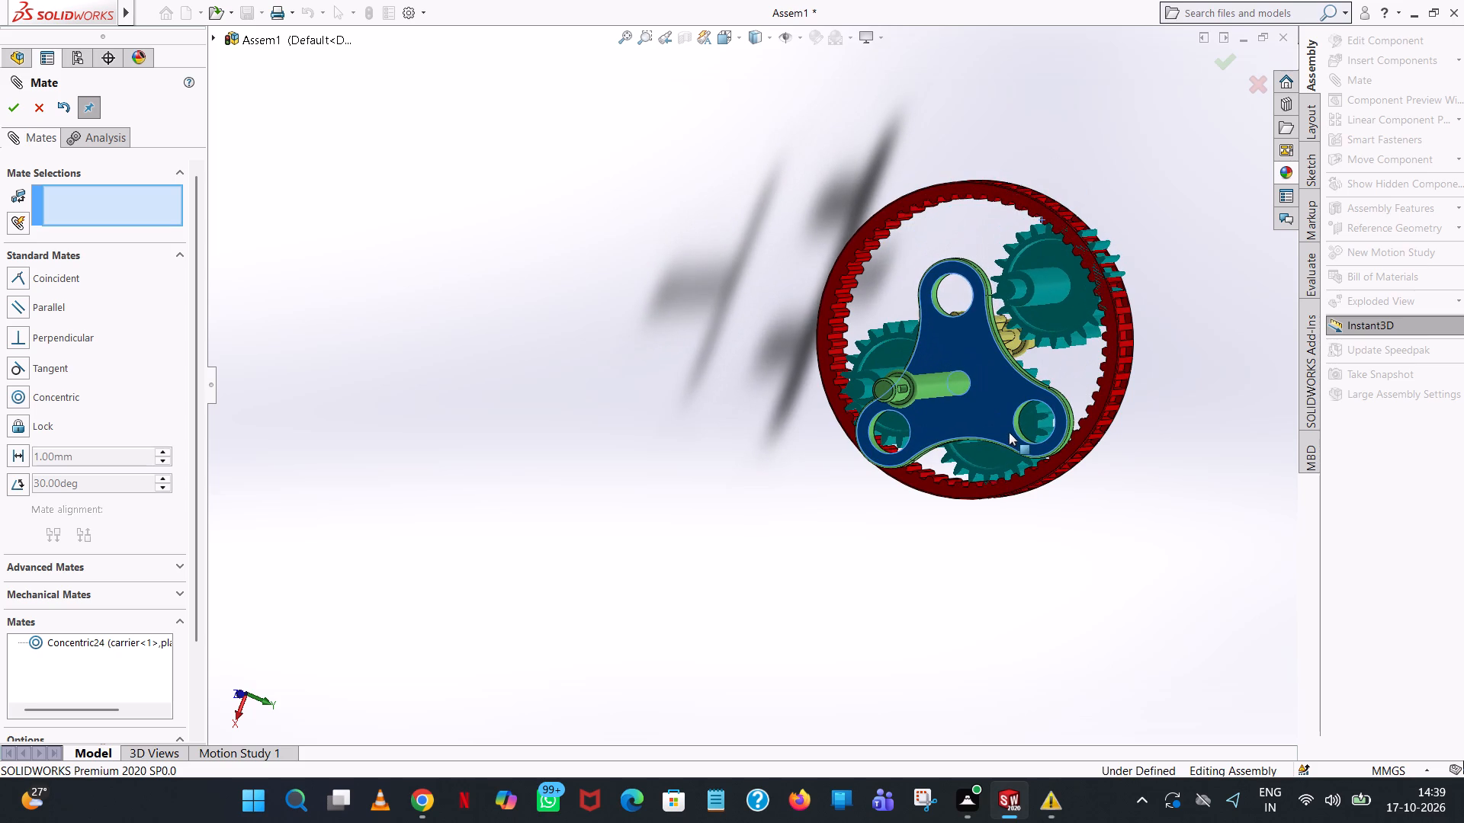
{"action": "left_click_drag", "start_coordinate": [1009, 432], "coordinate": [985, 473]}
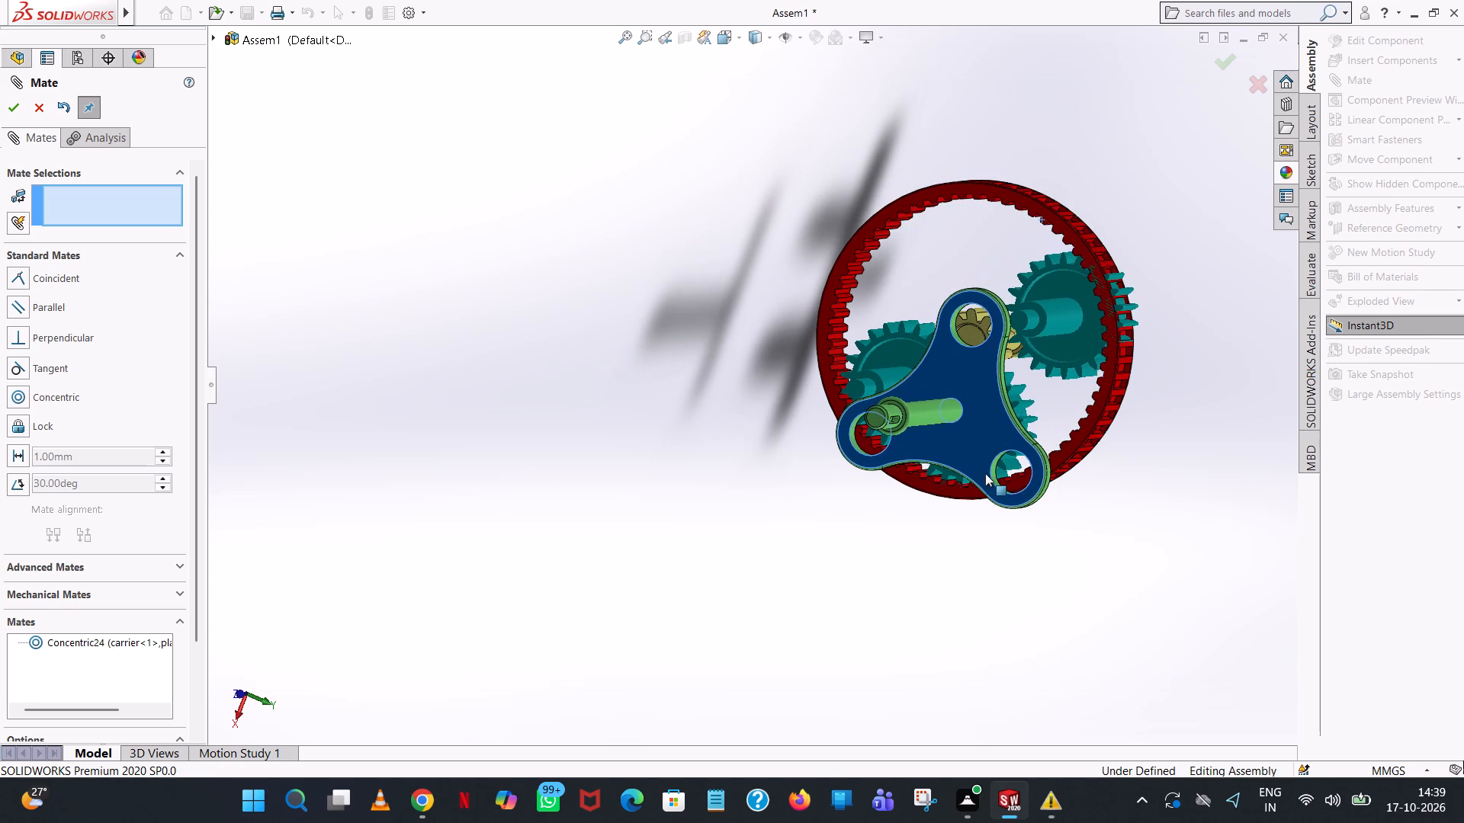
{"action": "left_click_drag", "start_coordinate": [985, 473], "coordinate": [1055, 363]}
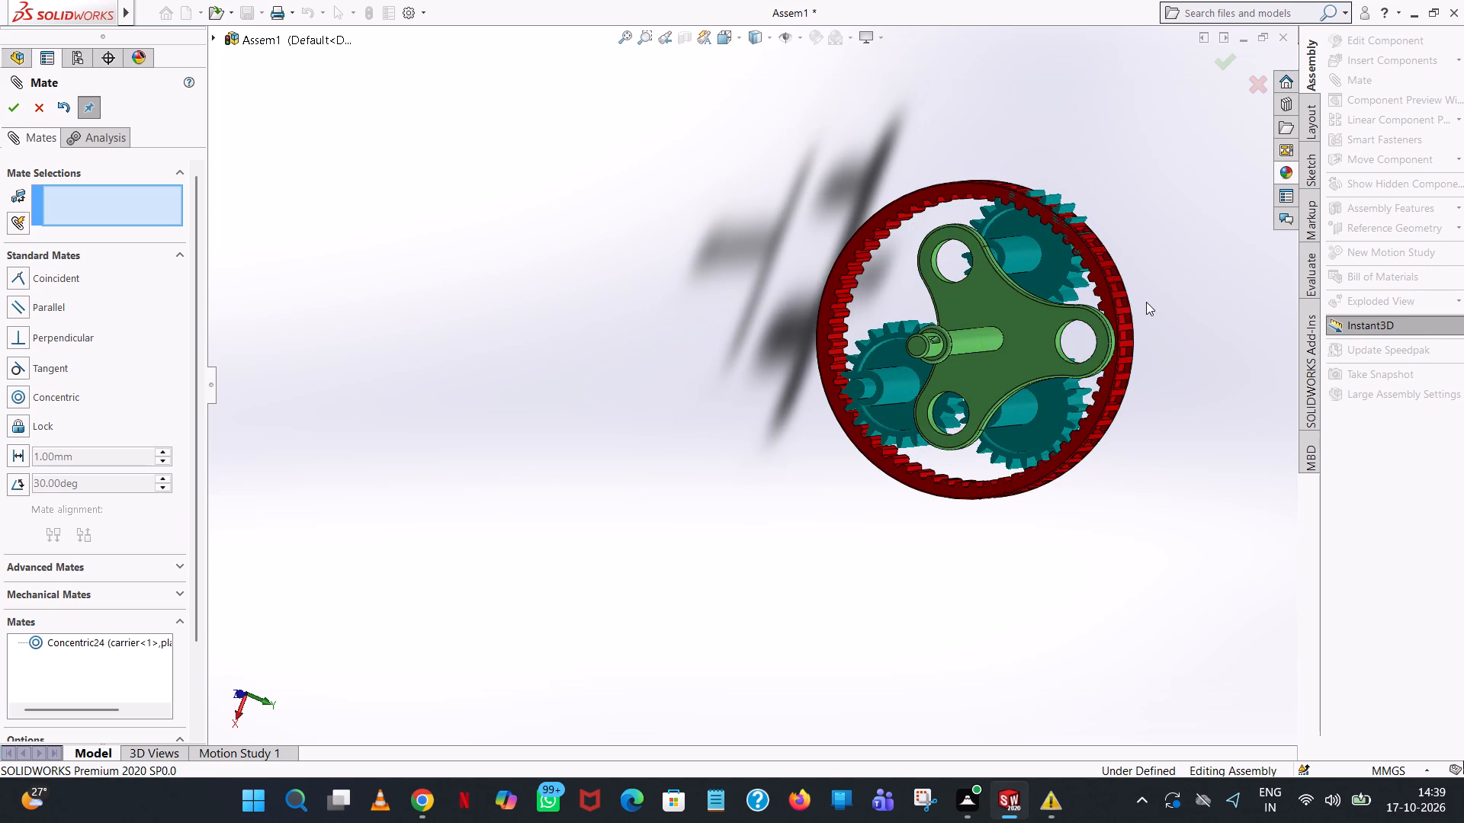
{"action": "middle_click_drag", "start_coordinate": [1148, 300], "coordinate": [1095, 381]}
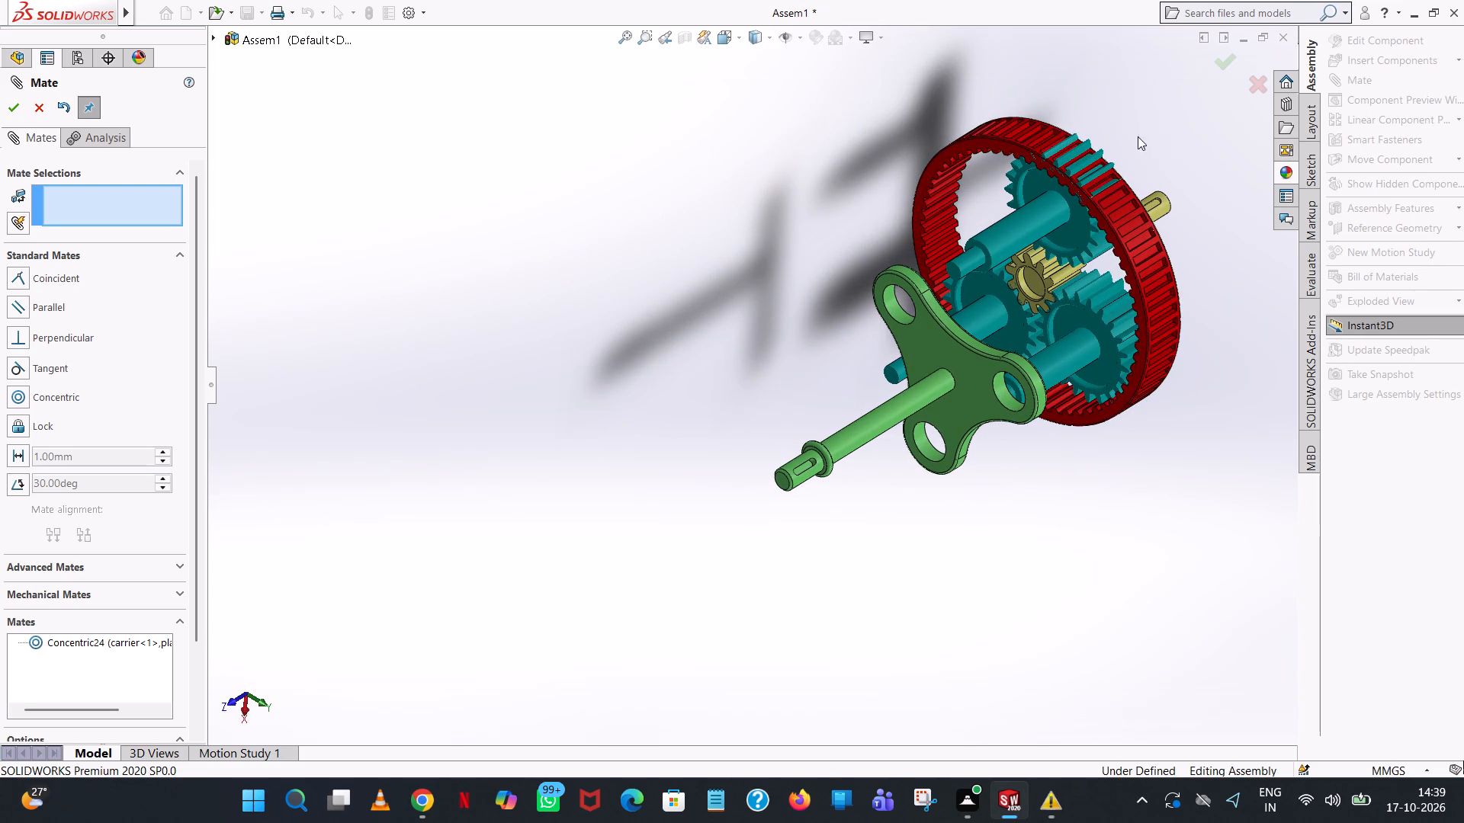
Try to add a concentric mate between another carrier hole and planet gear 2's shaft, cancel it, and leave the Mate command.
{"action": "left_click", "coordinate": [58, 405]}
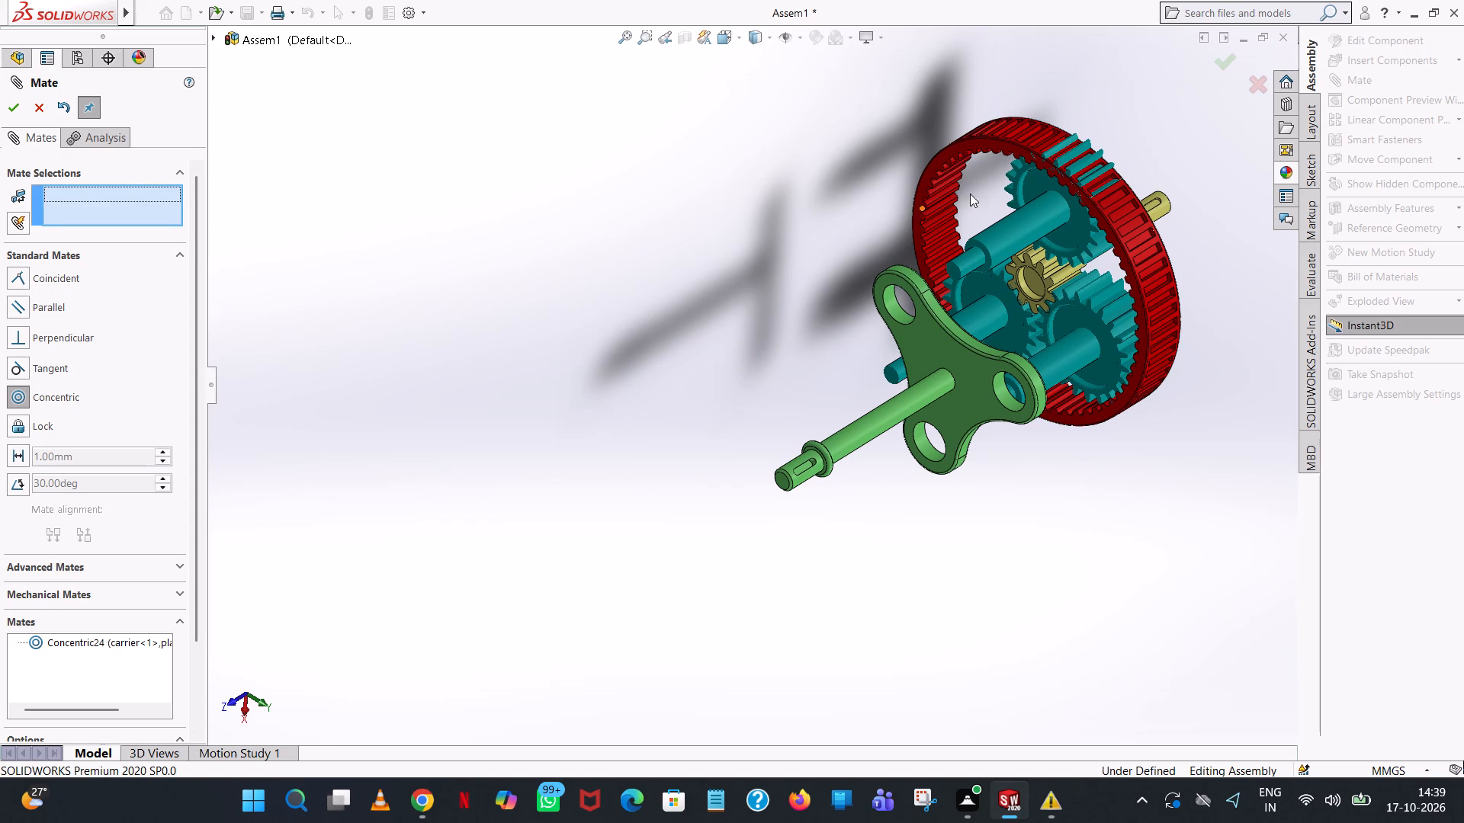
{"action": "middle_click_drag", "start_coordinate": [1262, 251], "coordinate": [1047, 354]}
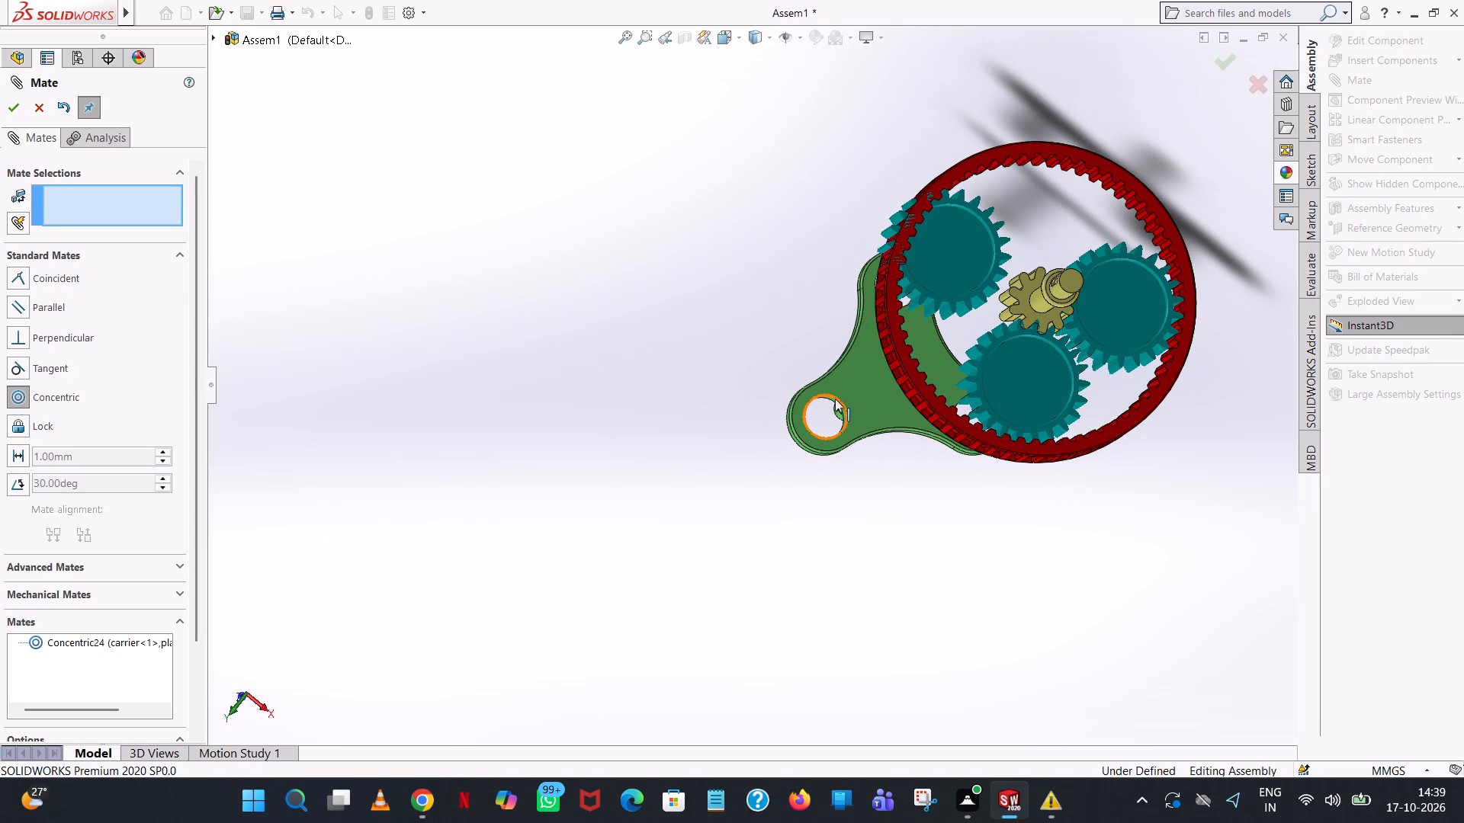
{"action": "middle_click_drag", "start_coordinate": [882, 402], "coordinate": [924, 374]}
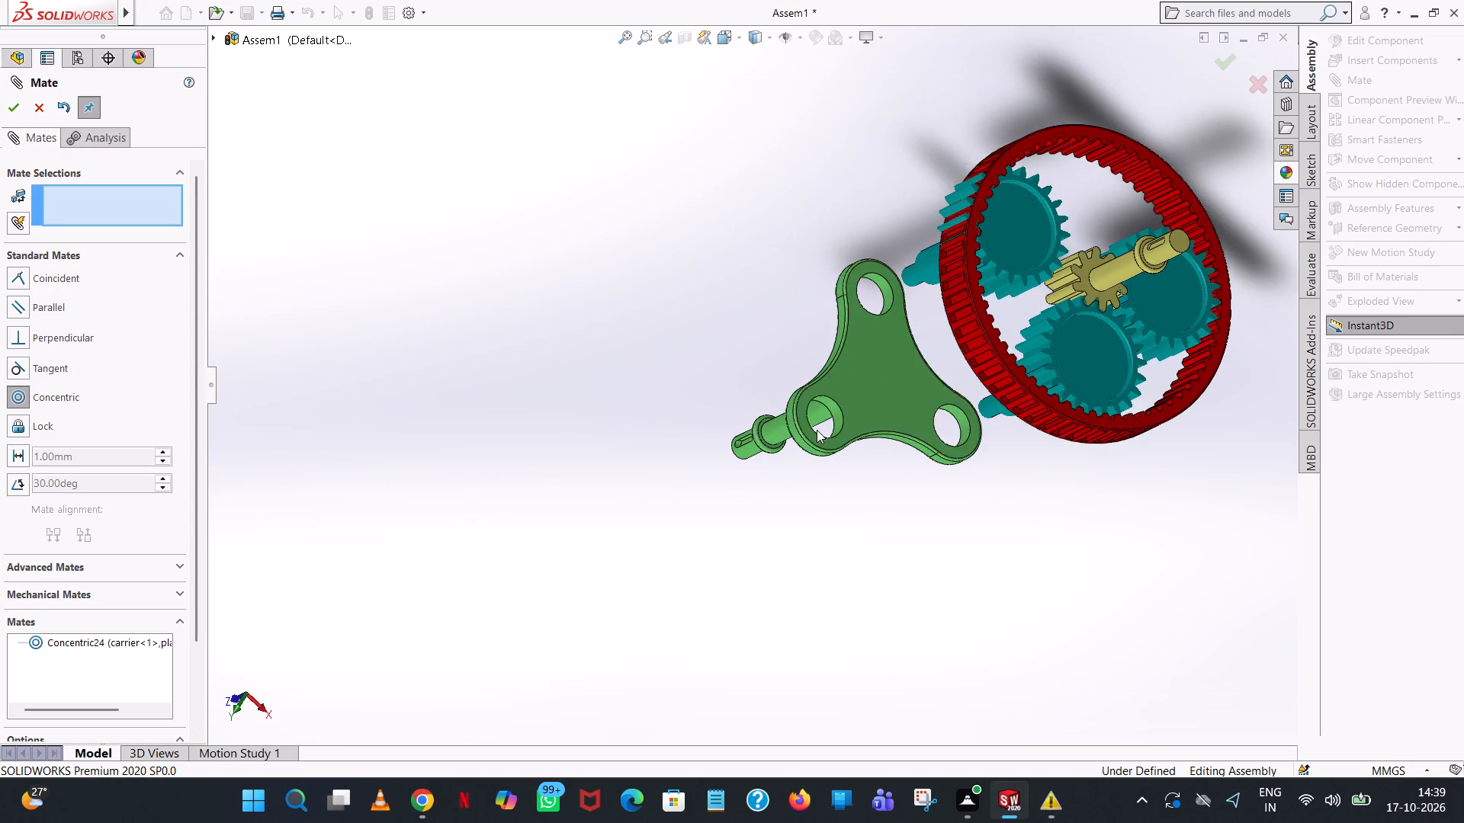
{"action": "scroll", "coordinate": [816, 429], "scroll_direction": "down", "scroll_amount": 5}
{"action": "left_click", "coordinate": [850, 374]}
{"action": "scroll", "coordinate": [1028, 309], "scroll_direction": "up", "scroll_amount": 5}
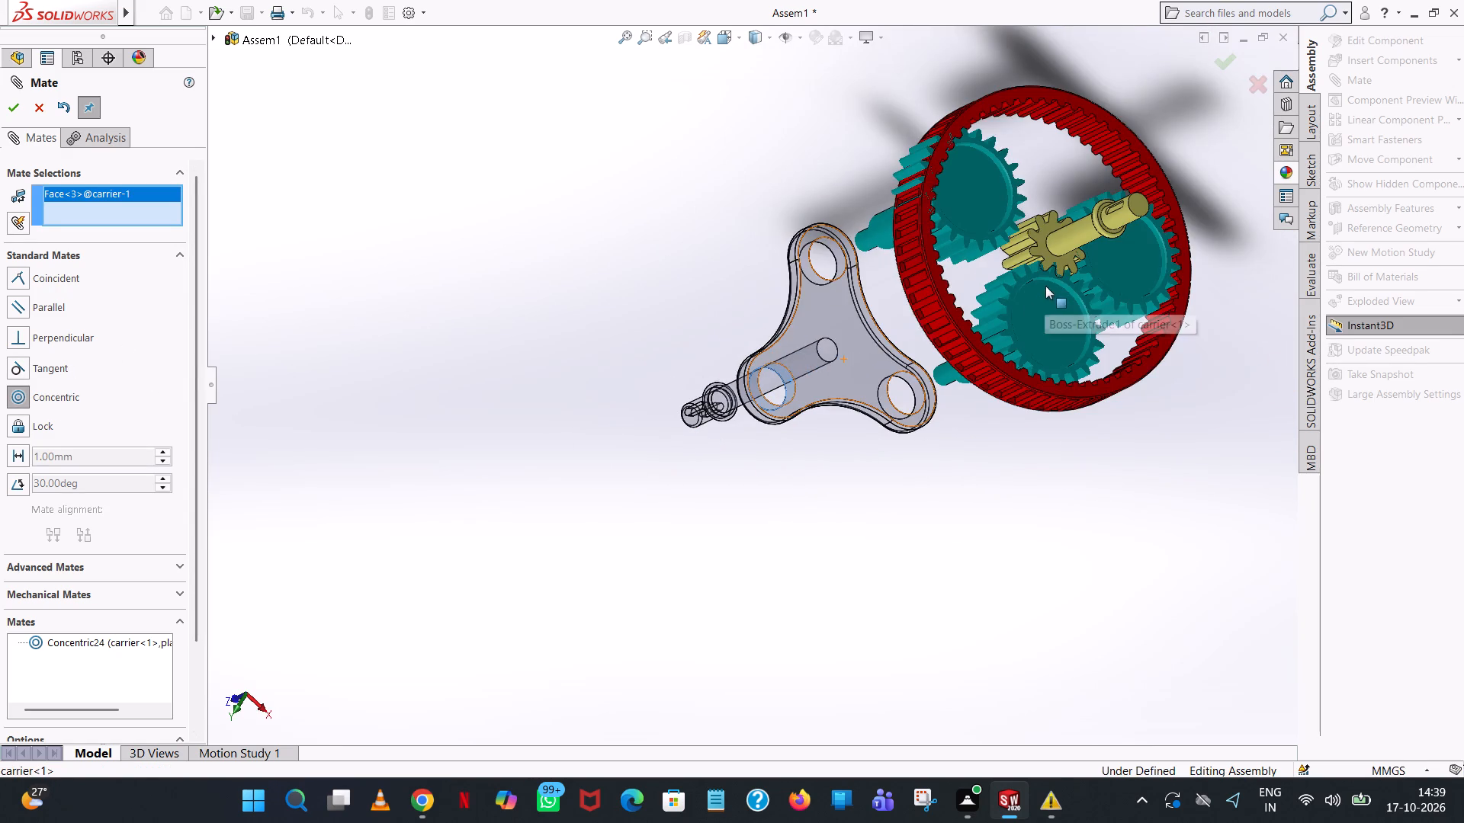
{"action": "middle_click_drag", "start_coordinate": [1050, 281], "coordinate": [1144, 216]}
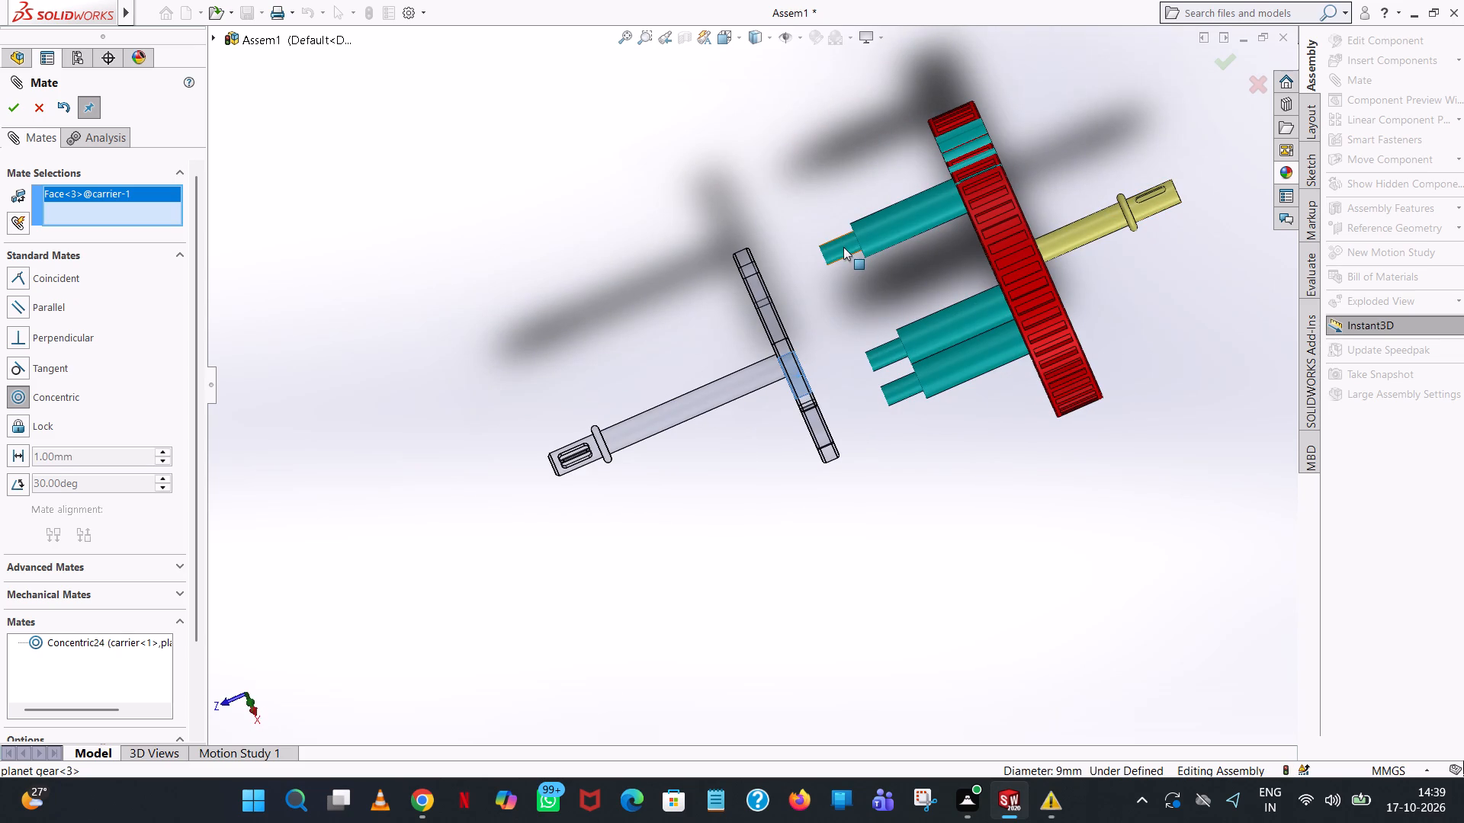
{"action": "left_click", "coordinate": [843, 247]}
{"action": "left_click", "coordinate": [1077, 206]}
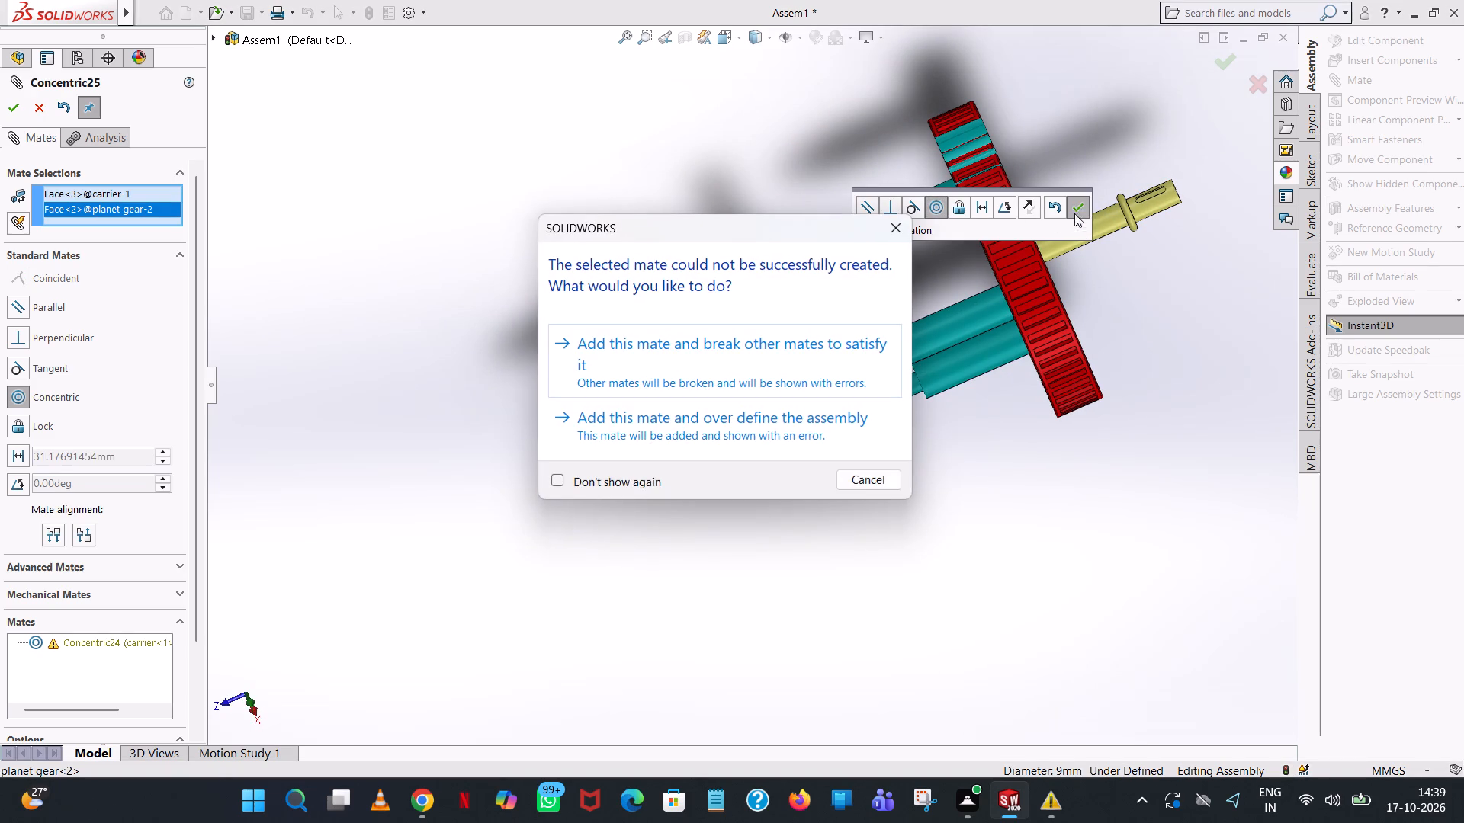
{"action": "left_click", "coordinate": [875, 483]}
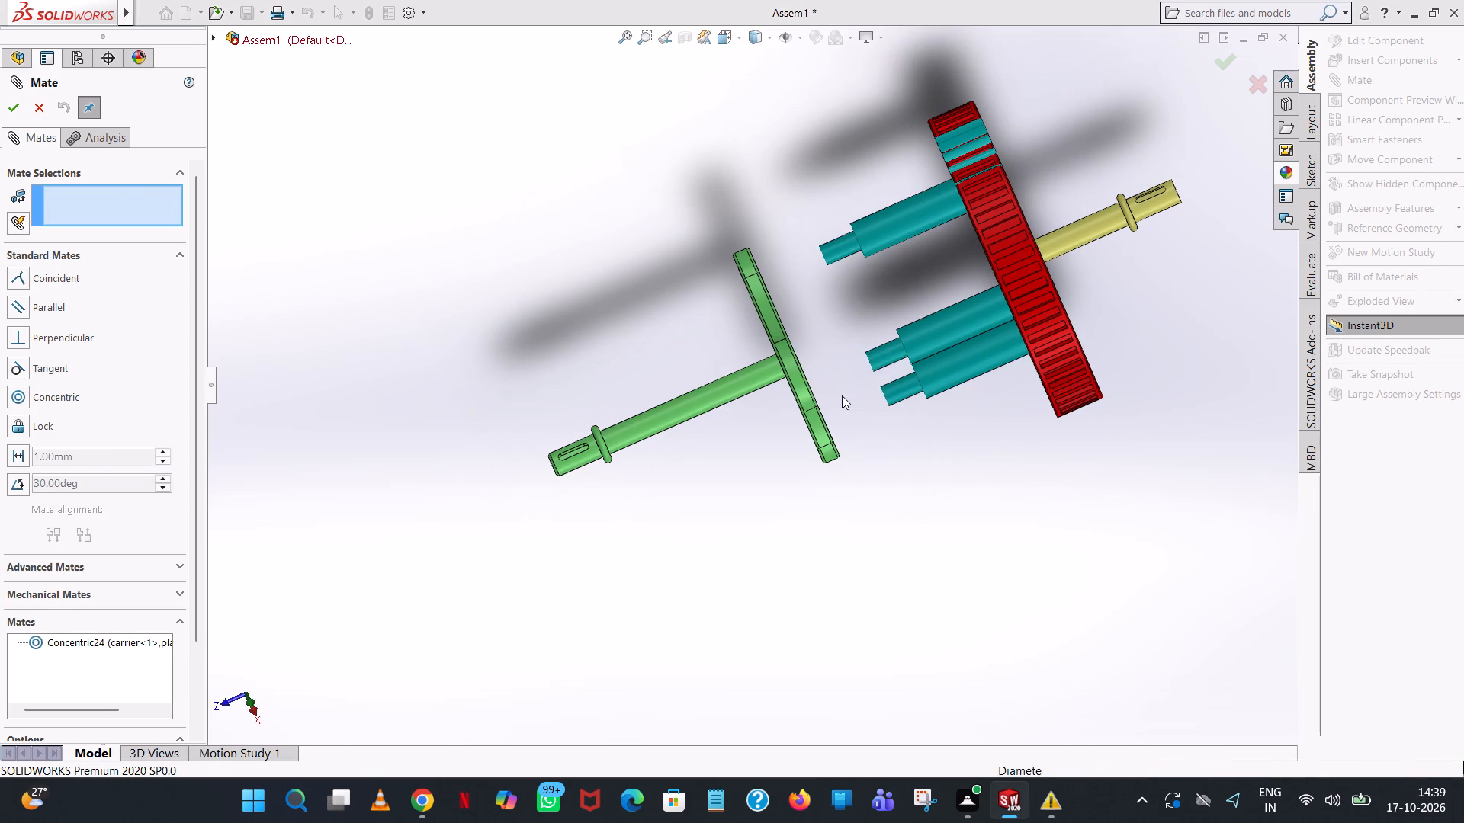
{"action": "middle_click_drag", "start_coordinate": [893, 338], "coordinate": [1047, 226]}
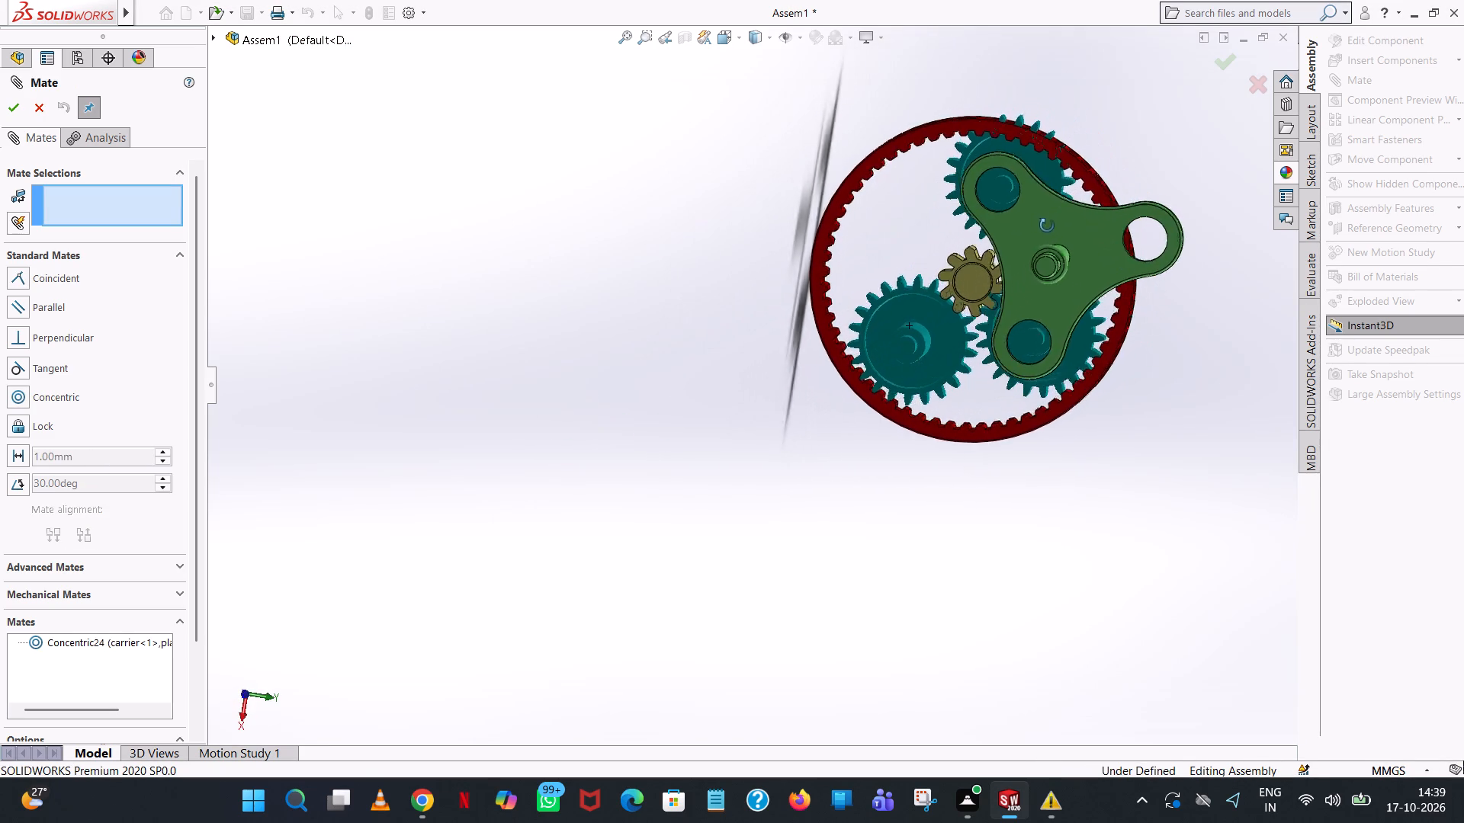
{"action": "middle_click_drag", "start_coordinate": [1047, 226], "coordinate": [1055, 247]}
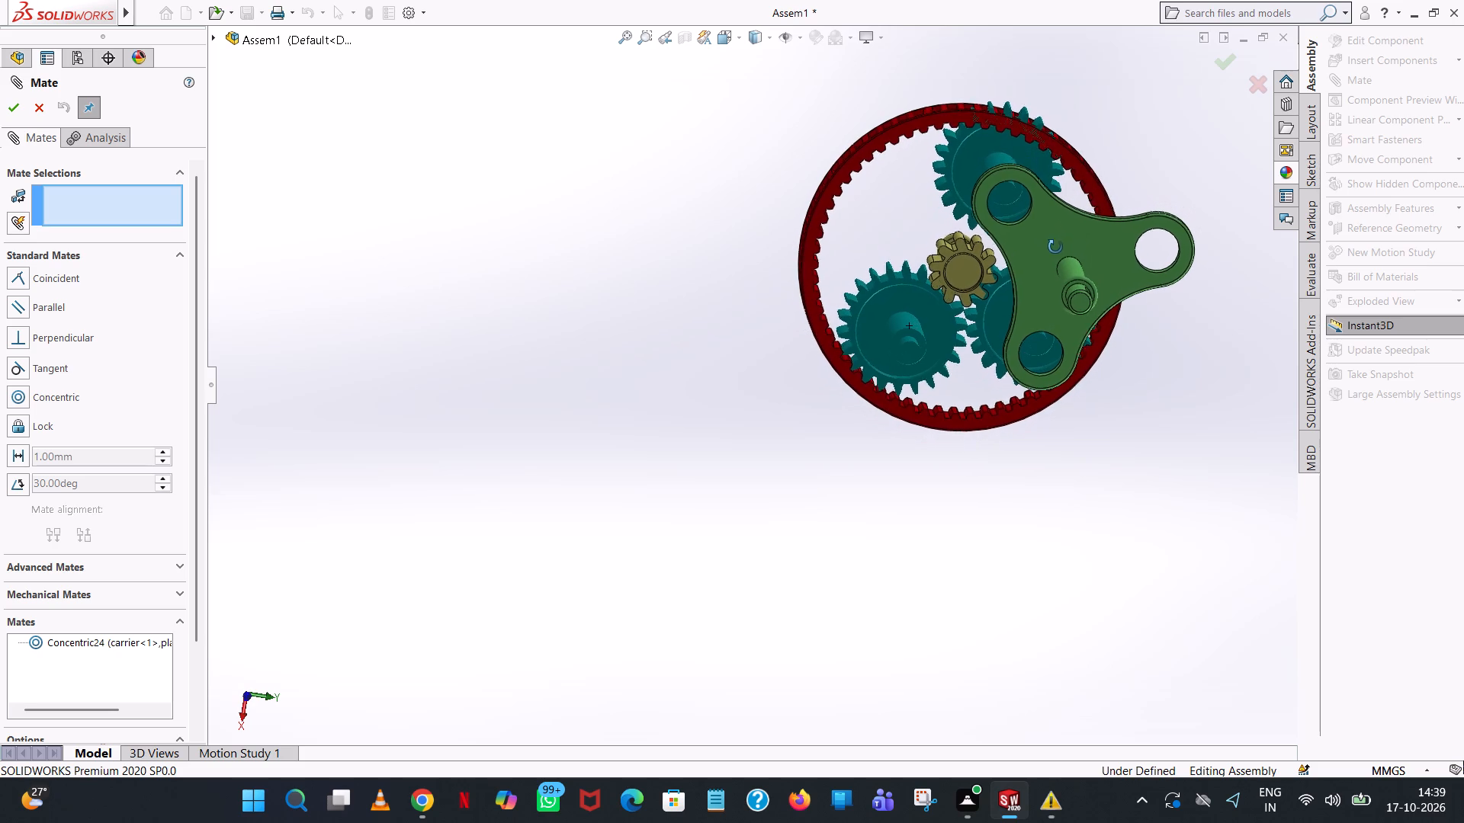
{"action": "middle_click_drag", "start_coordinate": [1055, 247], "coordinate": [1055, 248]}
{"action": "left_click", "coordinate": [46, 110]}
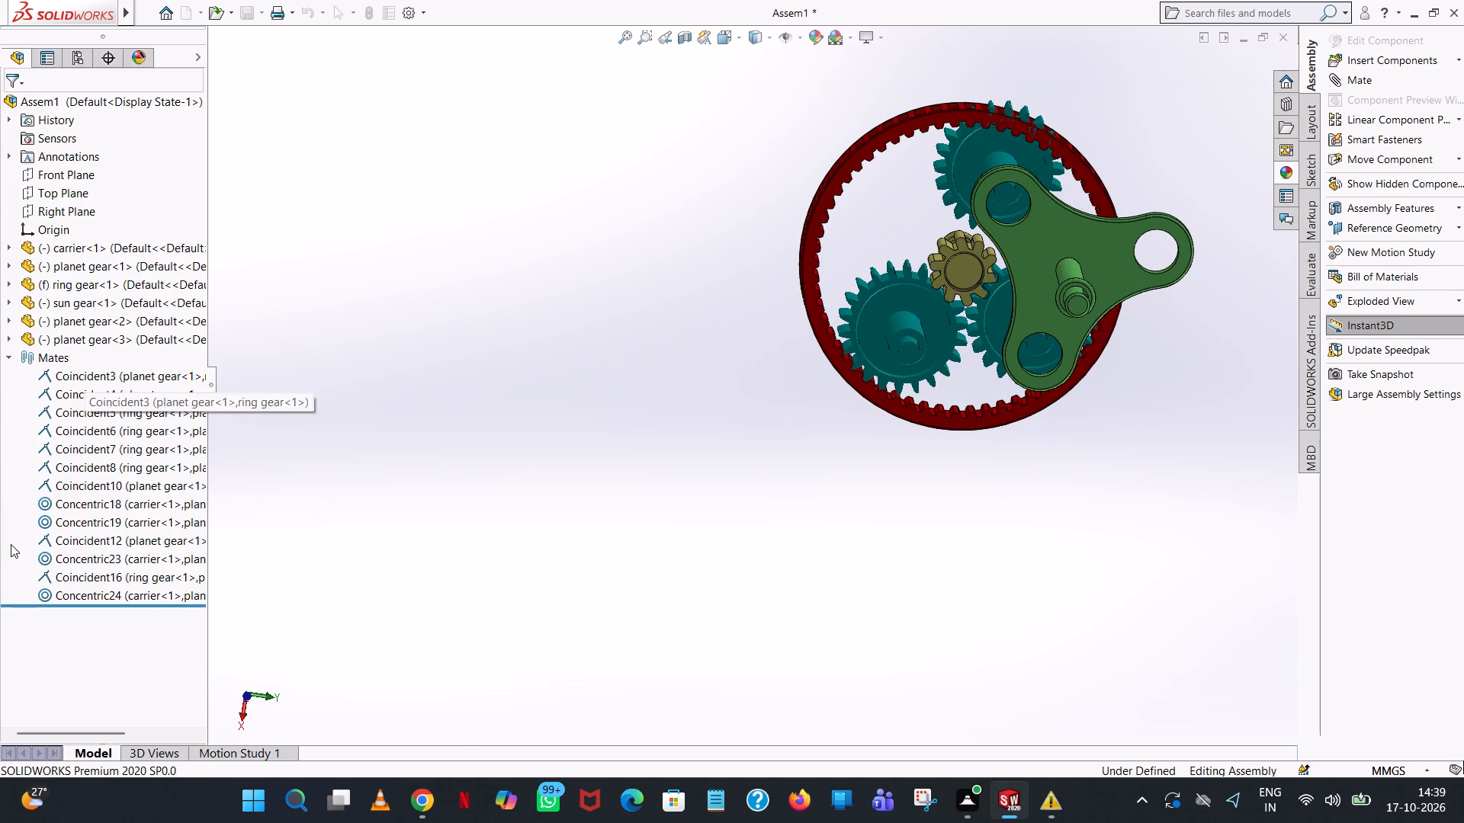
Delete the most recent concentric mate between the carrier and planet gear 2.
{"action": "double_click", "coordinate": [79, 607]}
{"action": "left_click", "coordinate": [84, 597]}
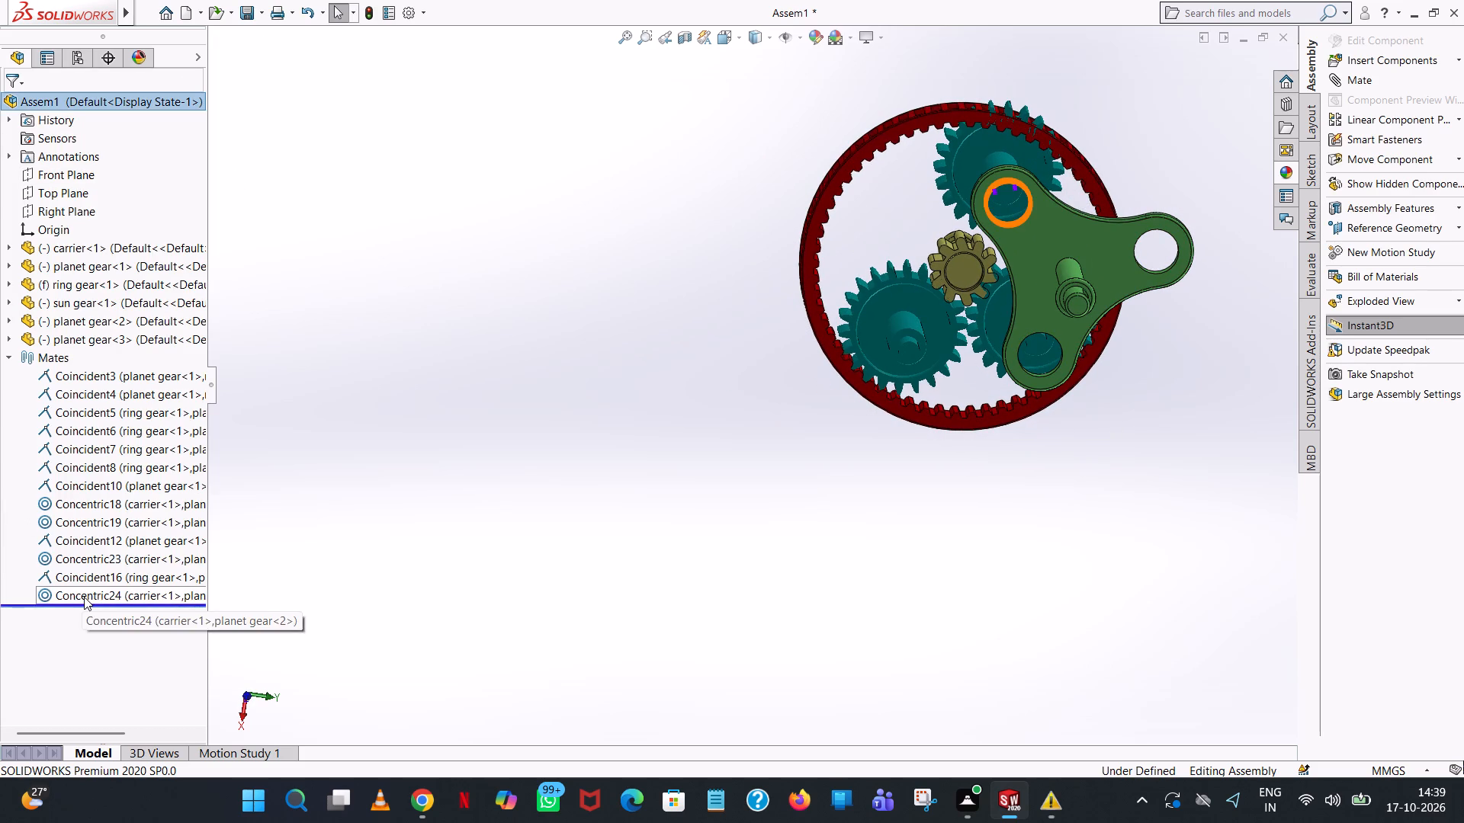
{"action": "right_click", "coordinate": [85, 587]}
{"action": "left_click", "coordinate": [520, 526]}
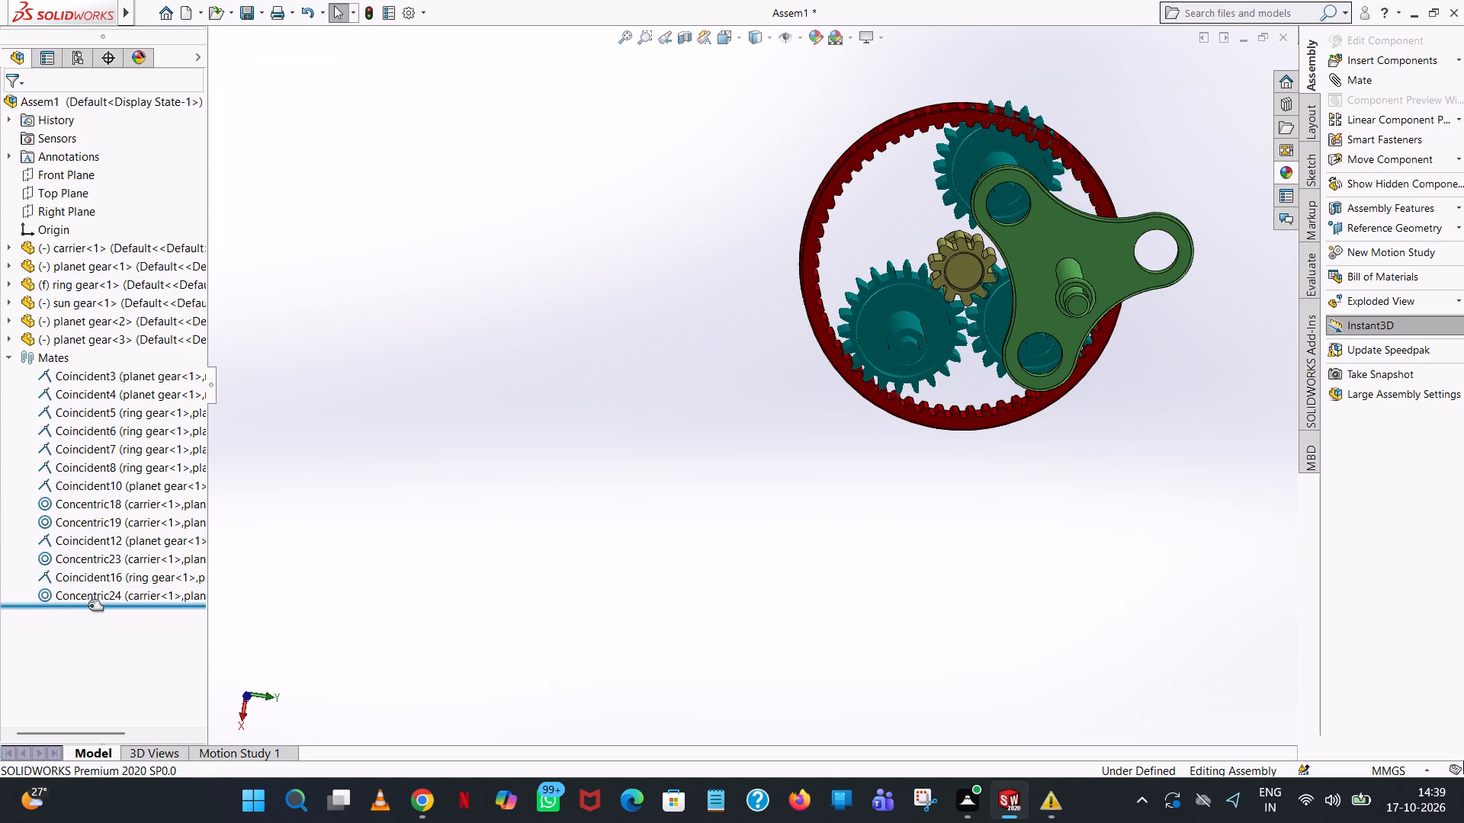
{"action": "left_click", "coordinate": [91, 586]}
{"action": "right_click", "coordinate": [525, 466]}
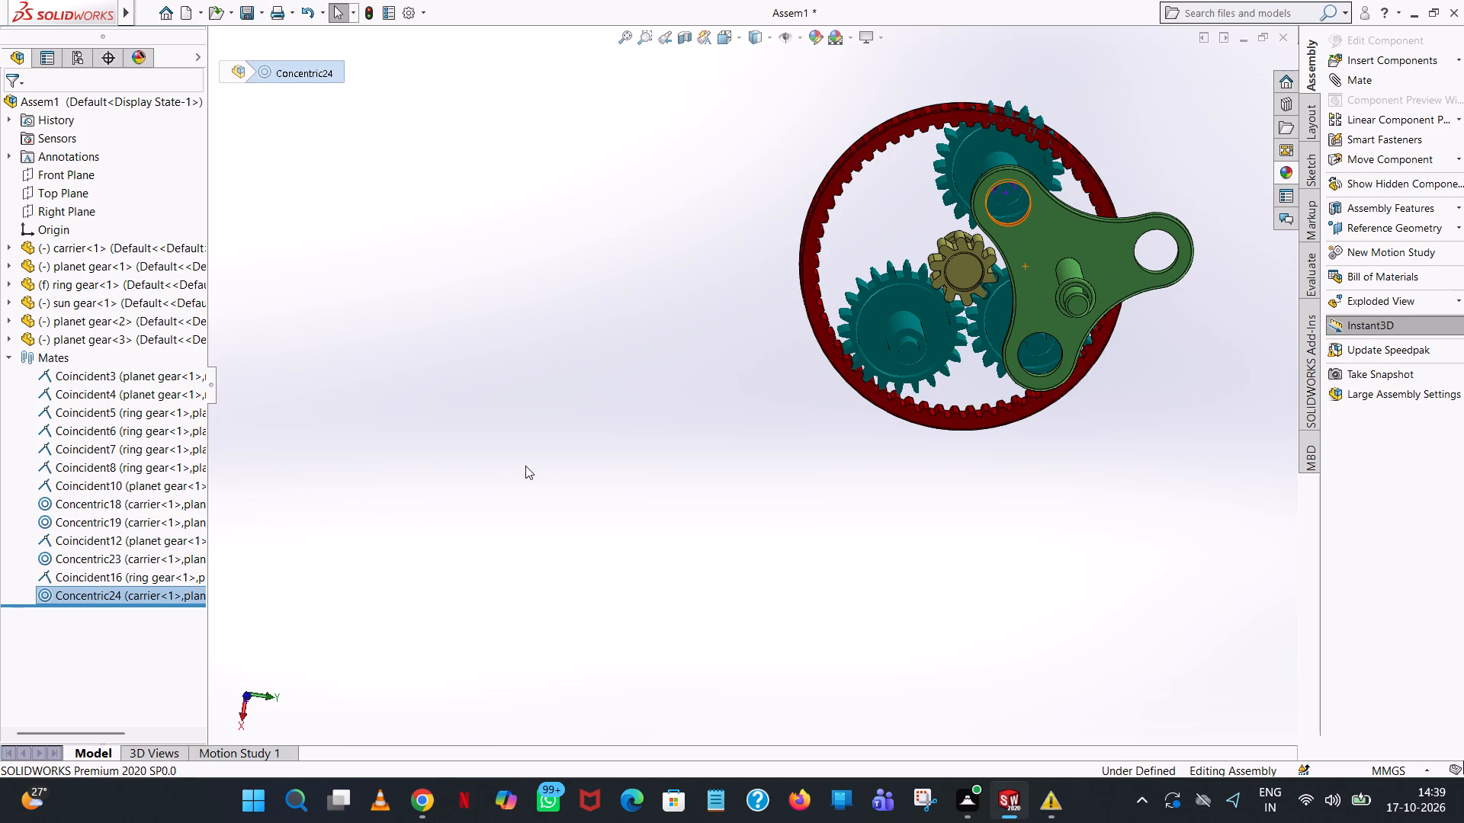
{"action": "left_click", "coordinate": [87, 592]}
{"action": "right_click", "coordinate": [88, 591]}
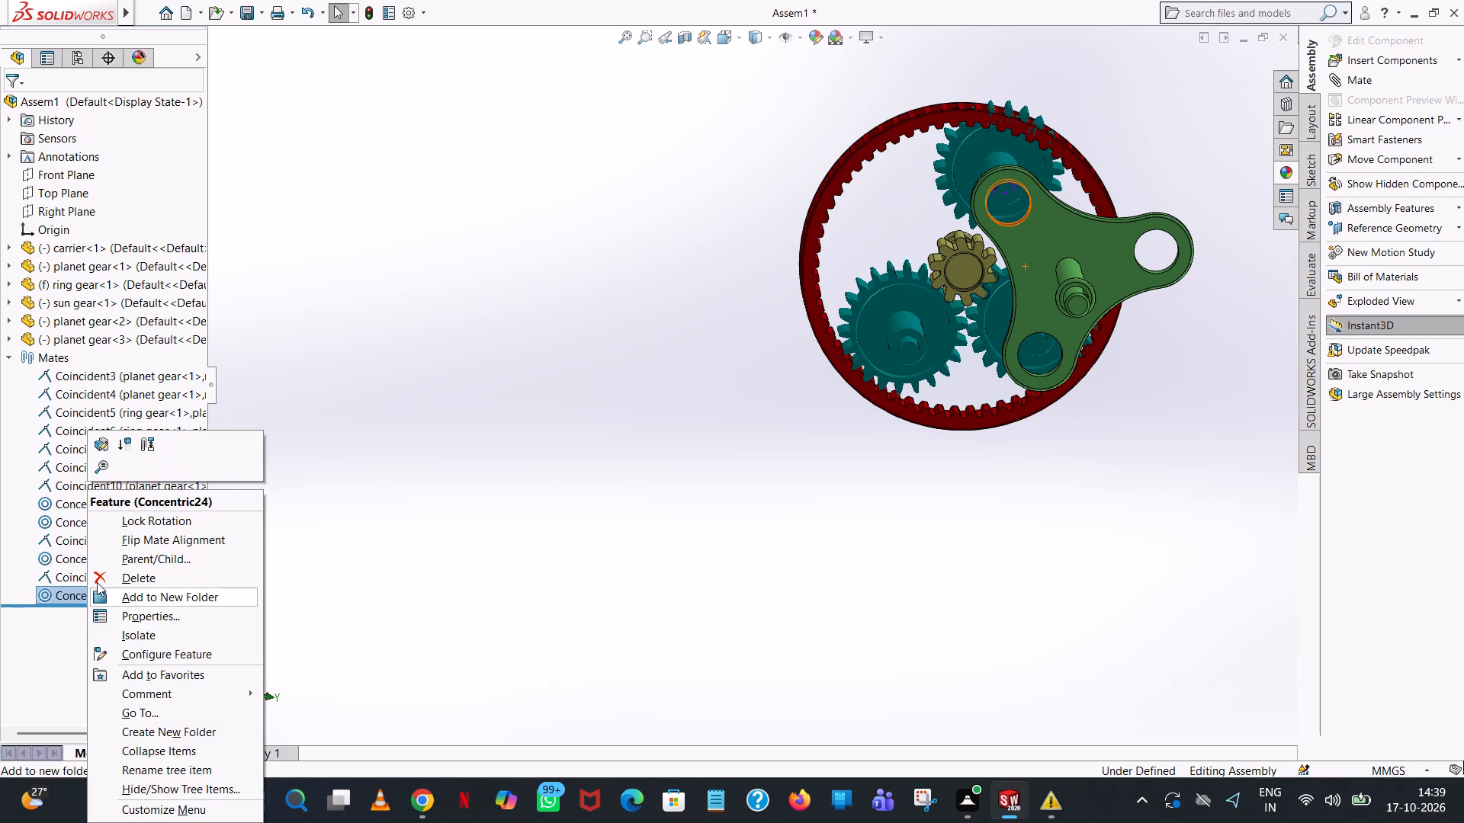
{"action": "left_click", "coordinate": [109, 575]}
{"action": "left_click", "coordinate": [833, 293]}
Try the carrier's movement from the side view and delete the Coincident16 mate between the ring gear and a planet gear.
{"action": "middle_click_drag", "start_coordinate": [621, 373], "coordinate": [793, 325]}
{"action": "left_click_drag", "start_coordinate": [1106, 276], "coordinate": [1092, 388]}
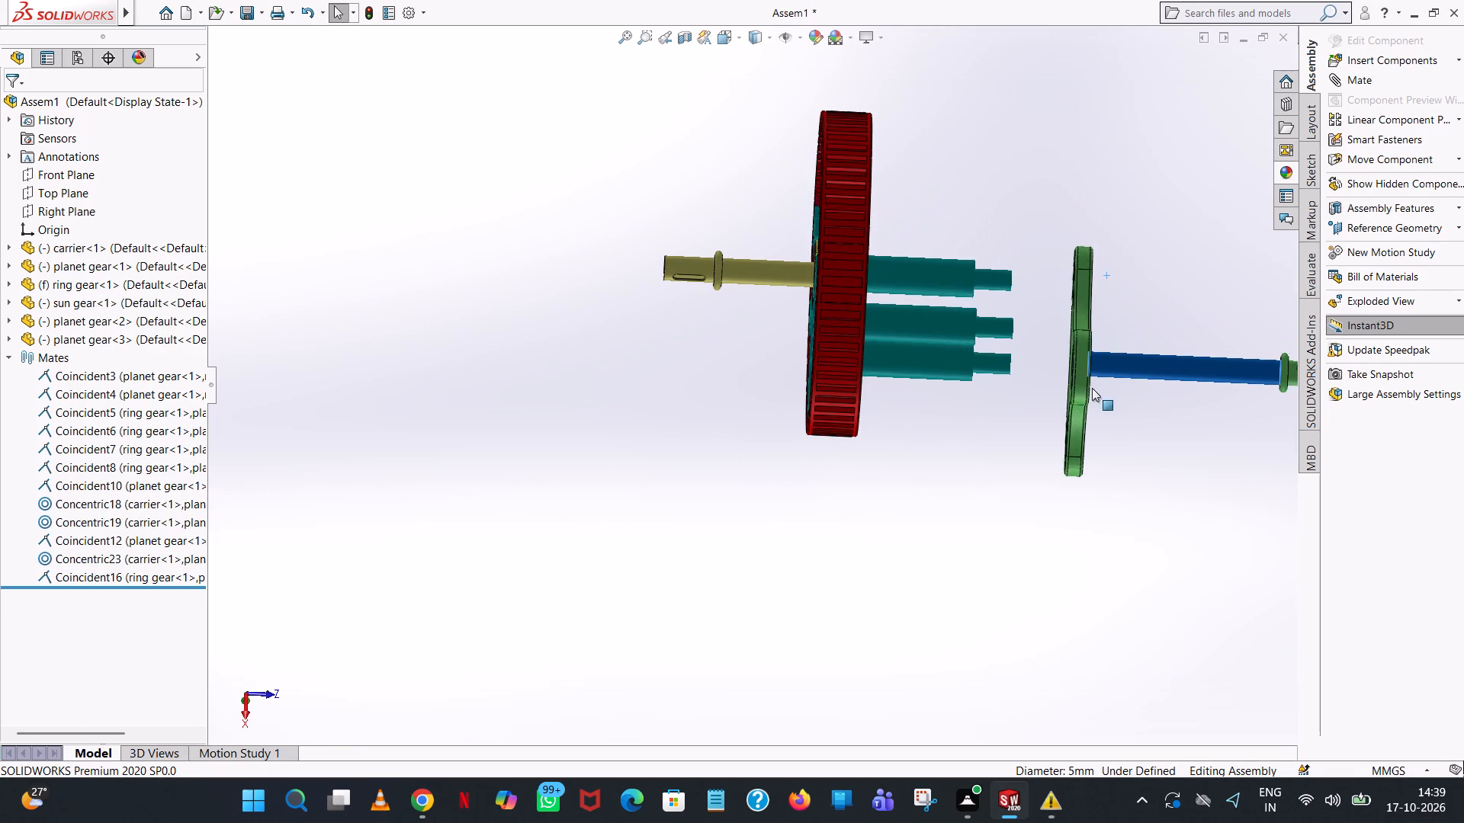
{"action": "left_click_drag", "start_coordinate": [1092, 388], "coordinate": [1085, 337]}
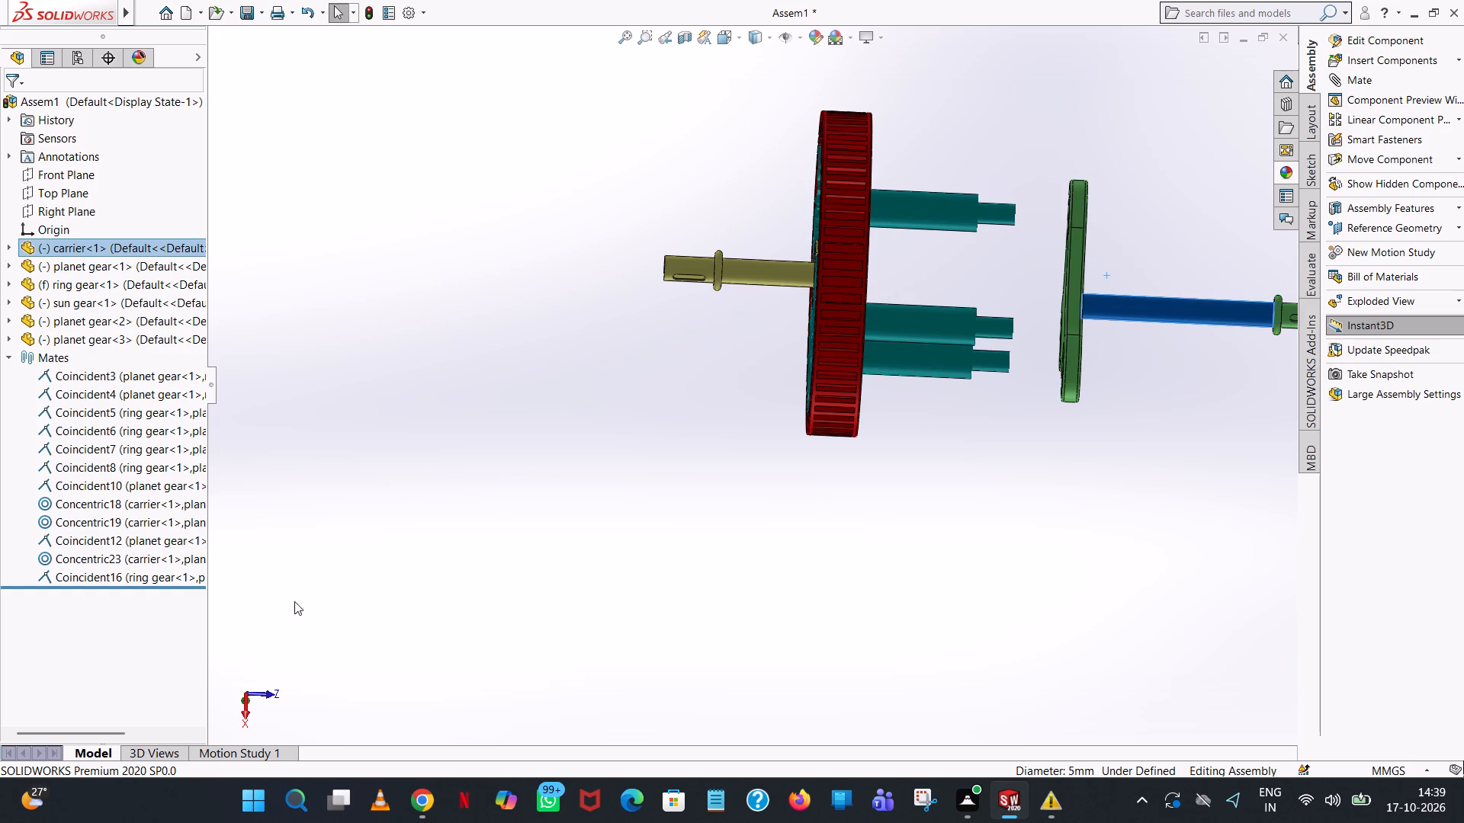
{"action": "left_click", "coordinate": [145, 576]}
{"action": "right_click", "coordinate": [145, 576]}
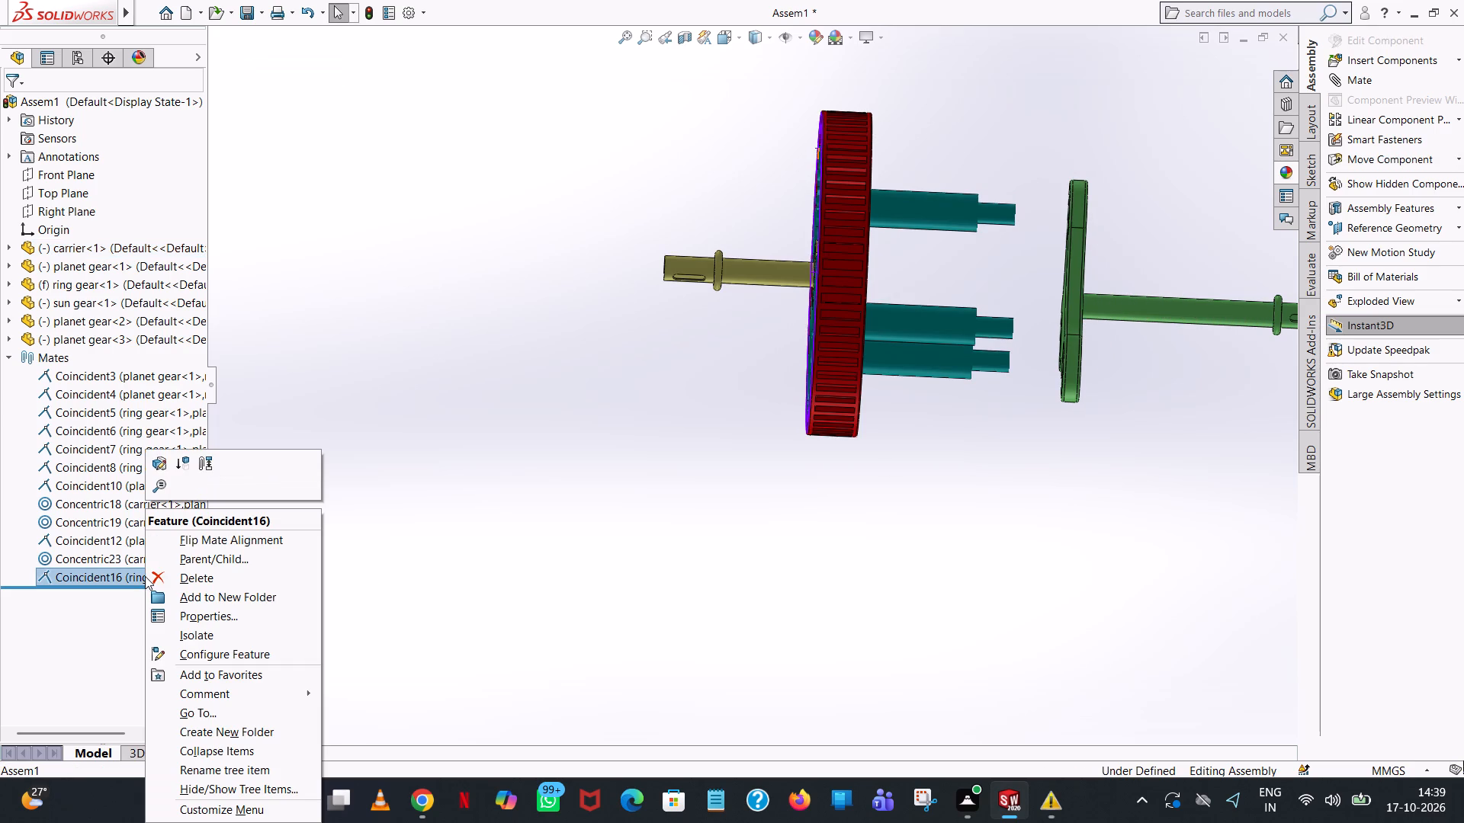
{"action": "left_click", "coordinate": [181, 585]}
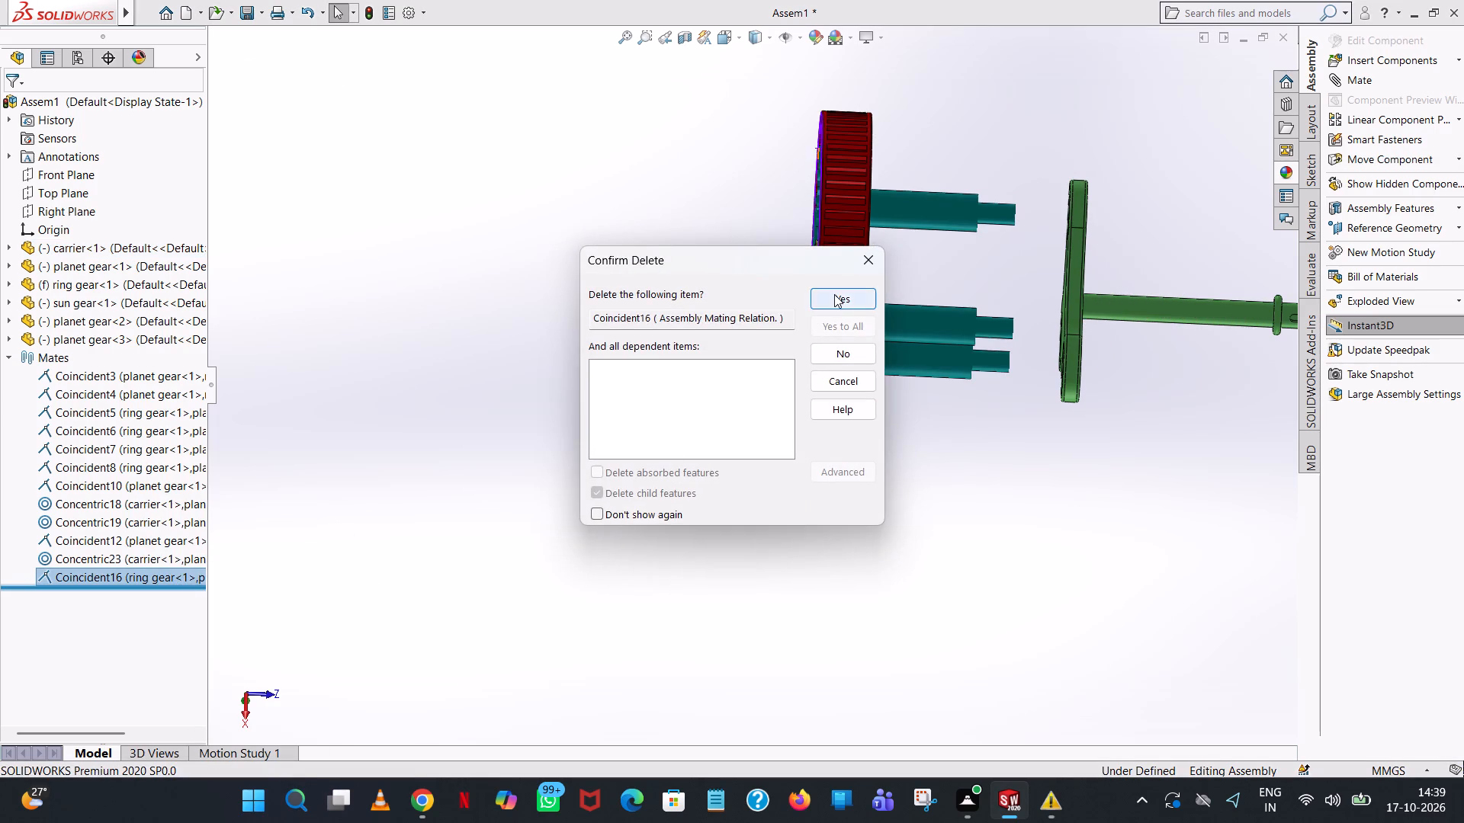
{"action": "left_click", "coordinate": [834, 294]}
Move the carrier to test its remaining freedom and delete its Concentric23 mate with planet gear 2.
{"action": "left_click_drag", "start_coordinate": [1081, 213], "coordinate": [1084, 298]}
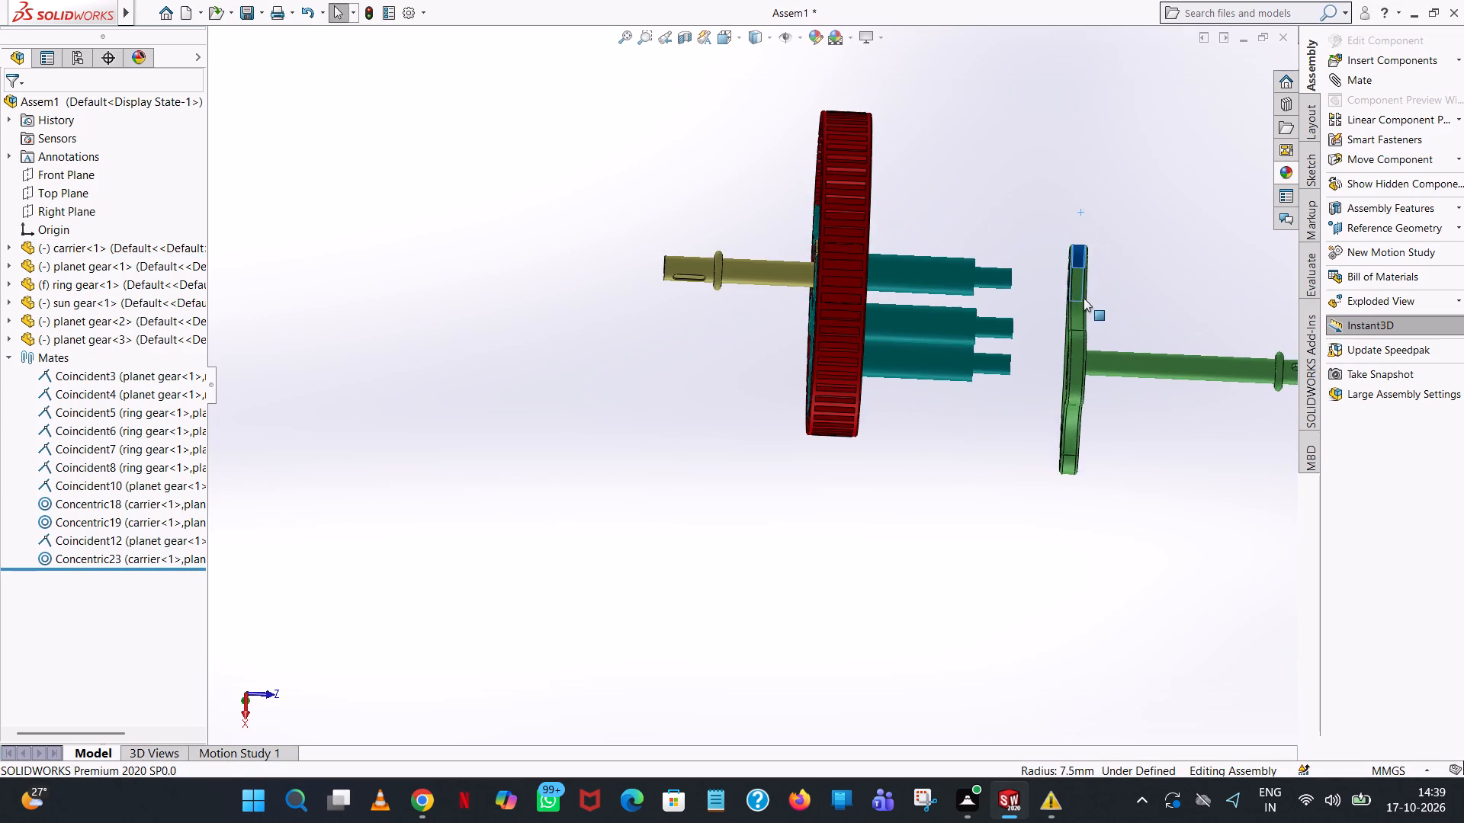
{"action": "left_click_drag", "start_coordinate": [1084, 298], "coordinate": [1068, 273]}
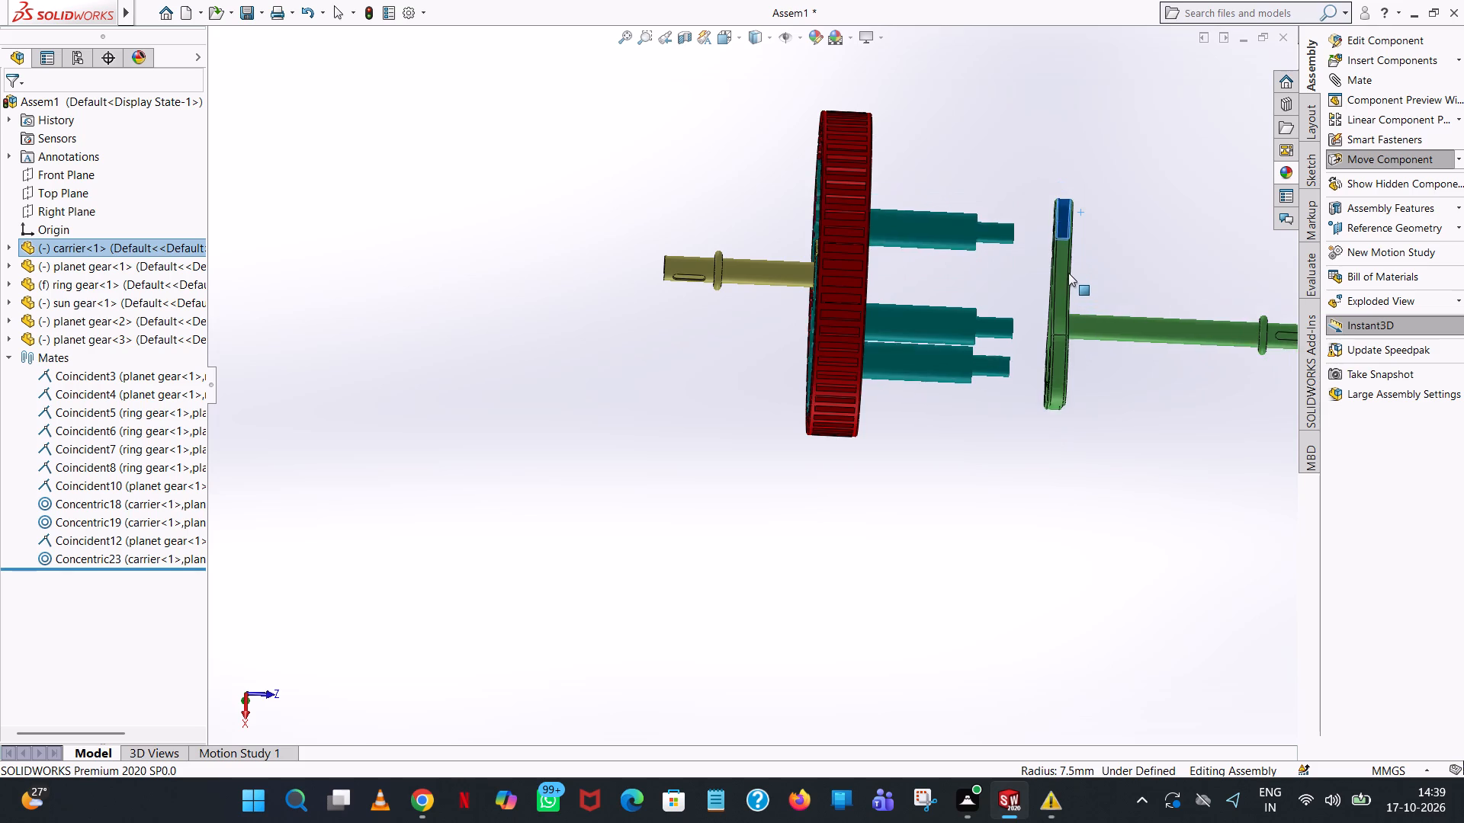
{"action": "left_click_drag", "start_coordinate": [1068, 273], "coordinate": [1062, 255]}
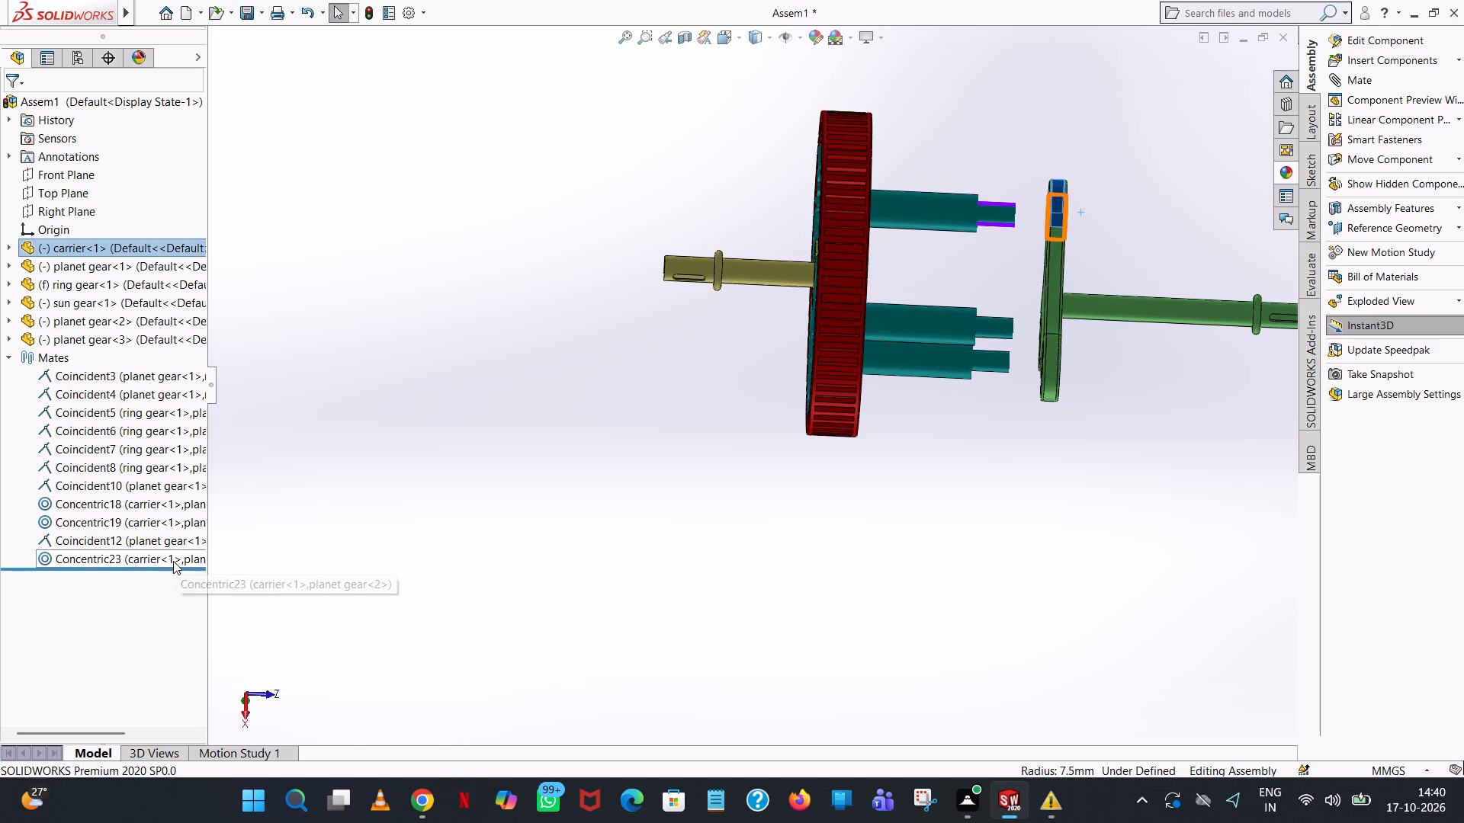
{"action": "left_click", "coordinate": [172, 552]}
{"action": "right_click", "coordinate": [171, 552]}
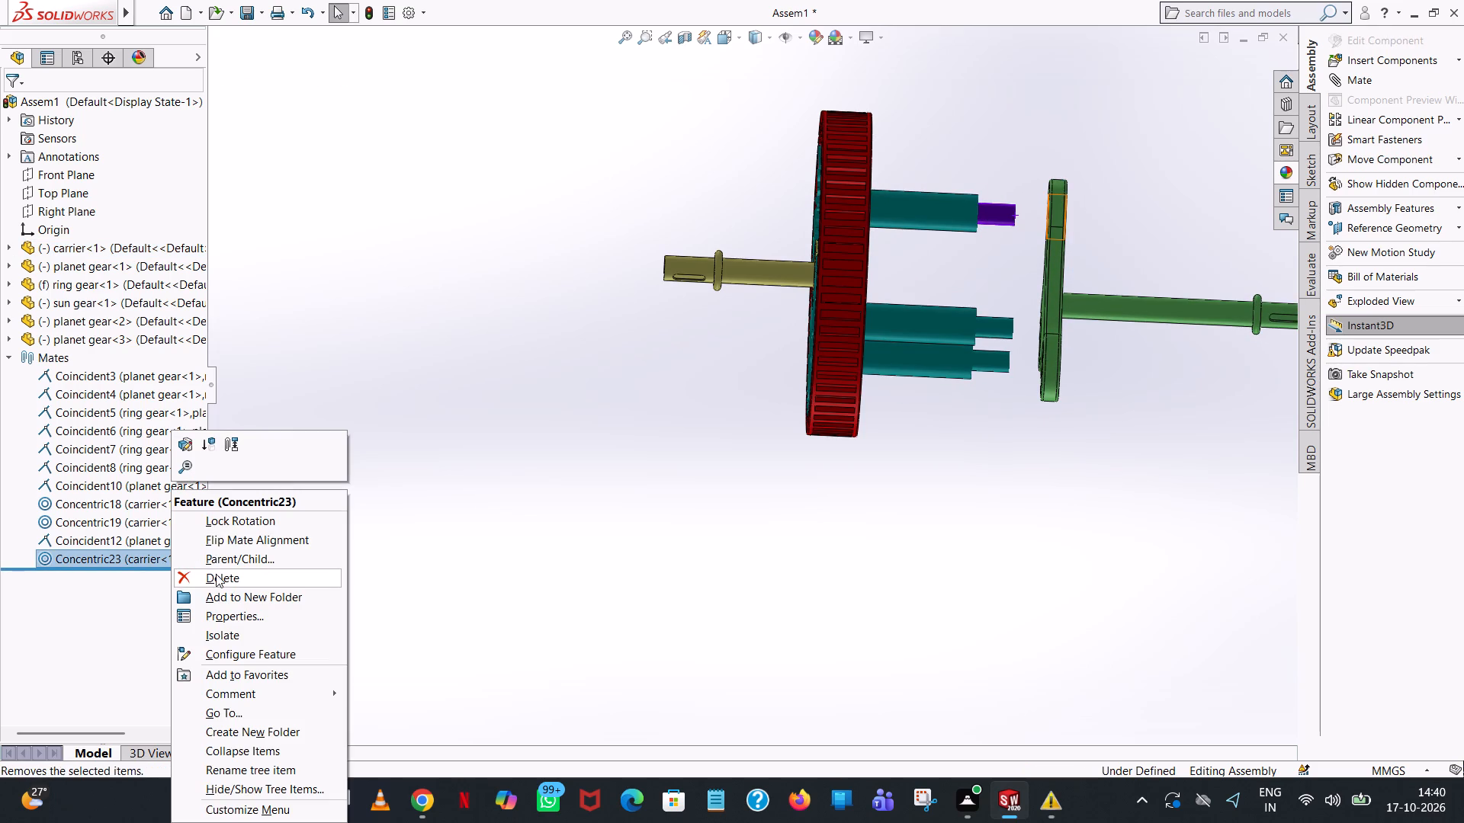
{"action": "left_click", "coordinate": [216, 574]}
{"action": "left_click", "coordinate": [858, 300]}
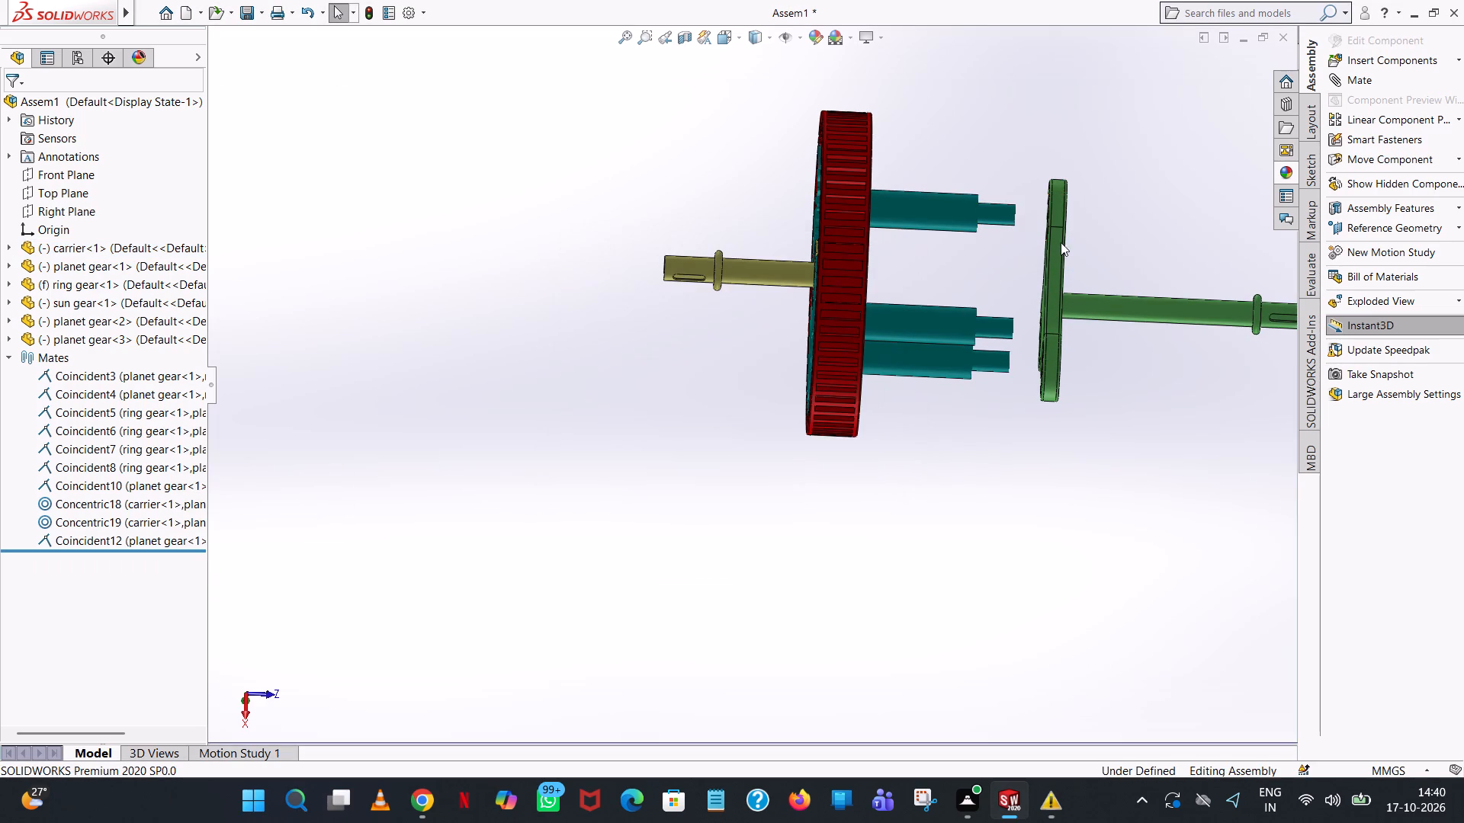
Move the carrier again to test how it is constrained, and delete the Coincident12 mate between planet gear 1 and the ring gear.
{"action": "scroll", "coordinate": [1110, 231], "scroll_direction": "down", "scroll_amount": 1}
{"action": "middle_click", "coordinate": [1110, 232]}
{"action": "left_click_drag", "start_coordinate": [1027, 279], "coordinate": [1024, 325]}
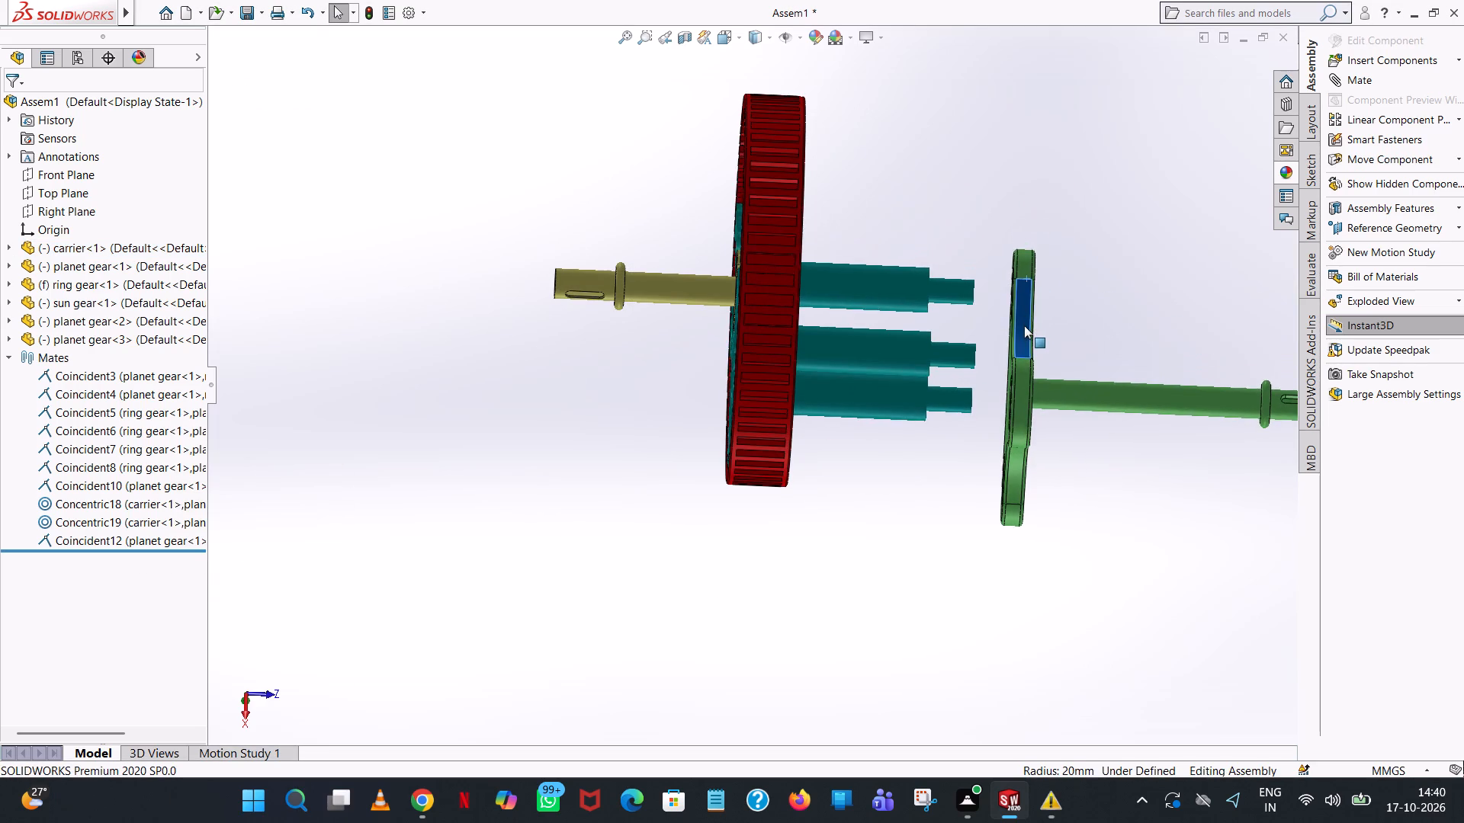
{"action": "left_click_drag", "start_coordinate": [1024, 325], "coordinate": [1019, 310]}
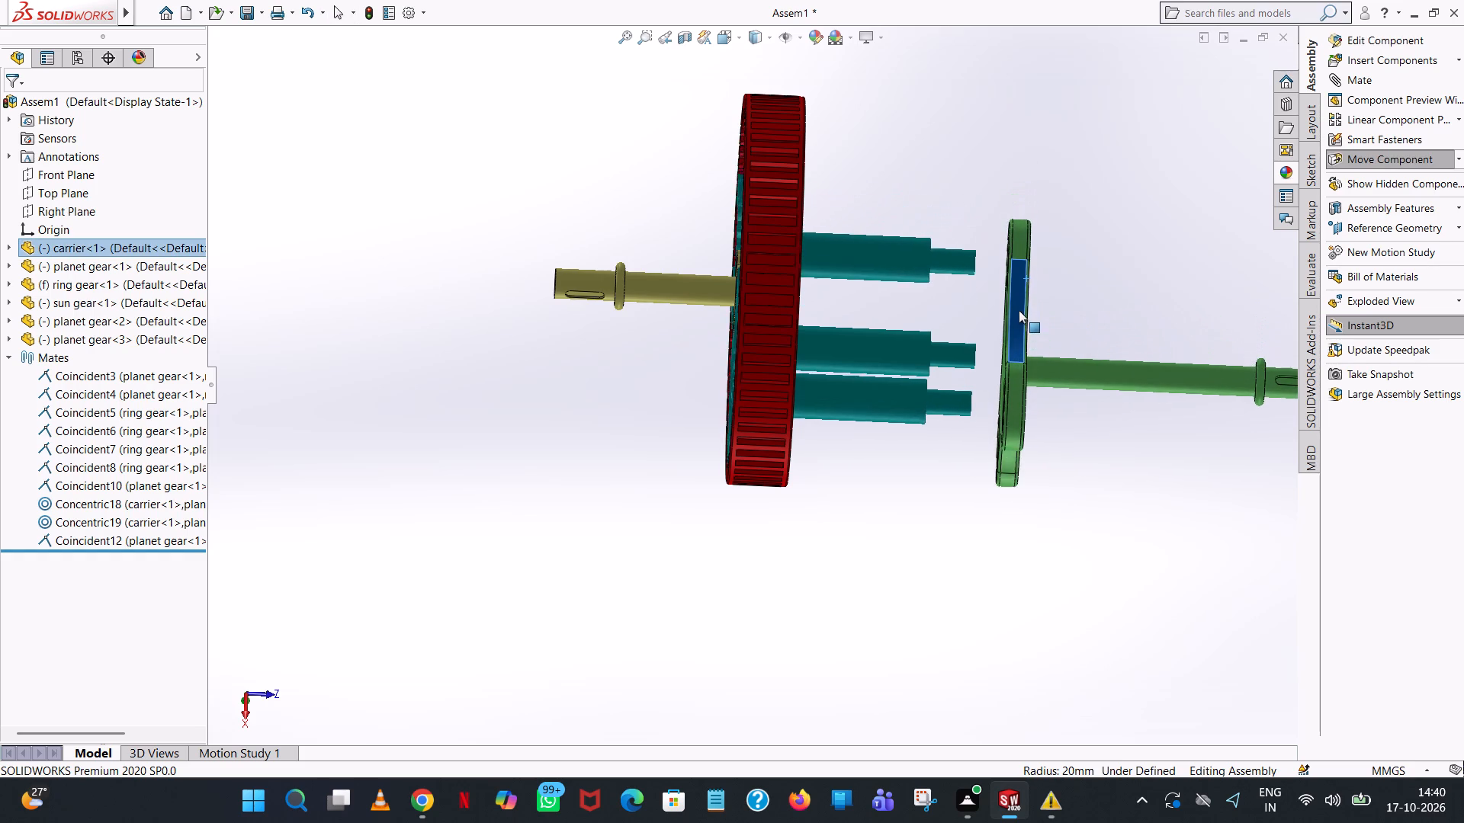
{"action": "left_click_drag", "start_coordinate": [1019, 310], "coordinate": [1009, 308]}
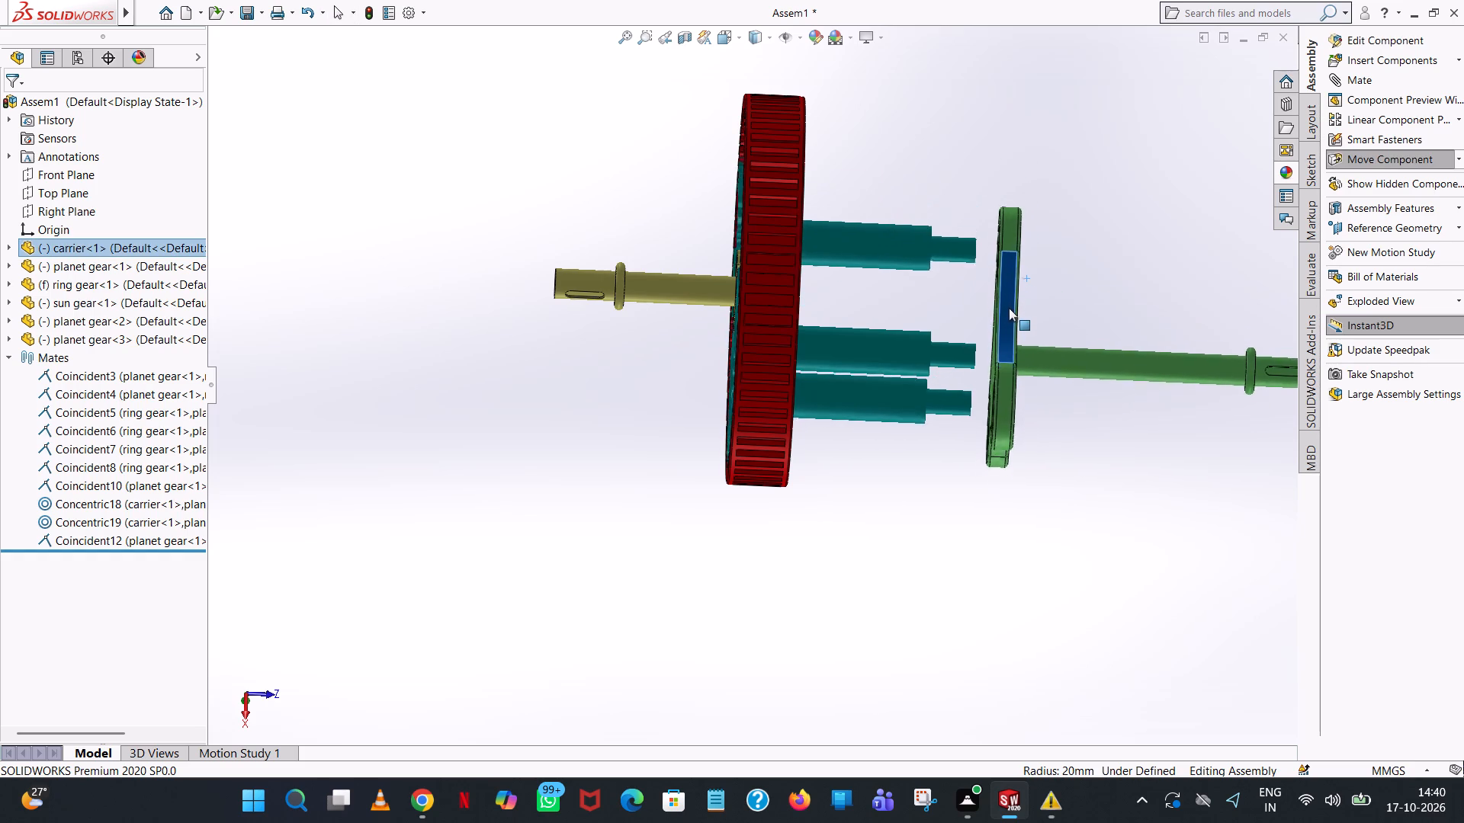
{"action": "left_click_drag", "start_coordinate": [1009, 308], "coordinate": [1004, 285]}
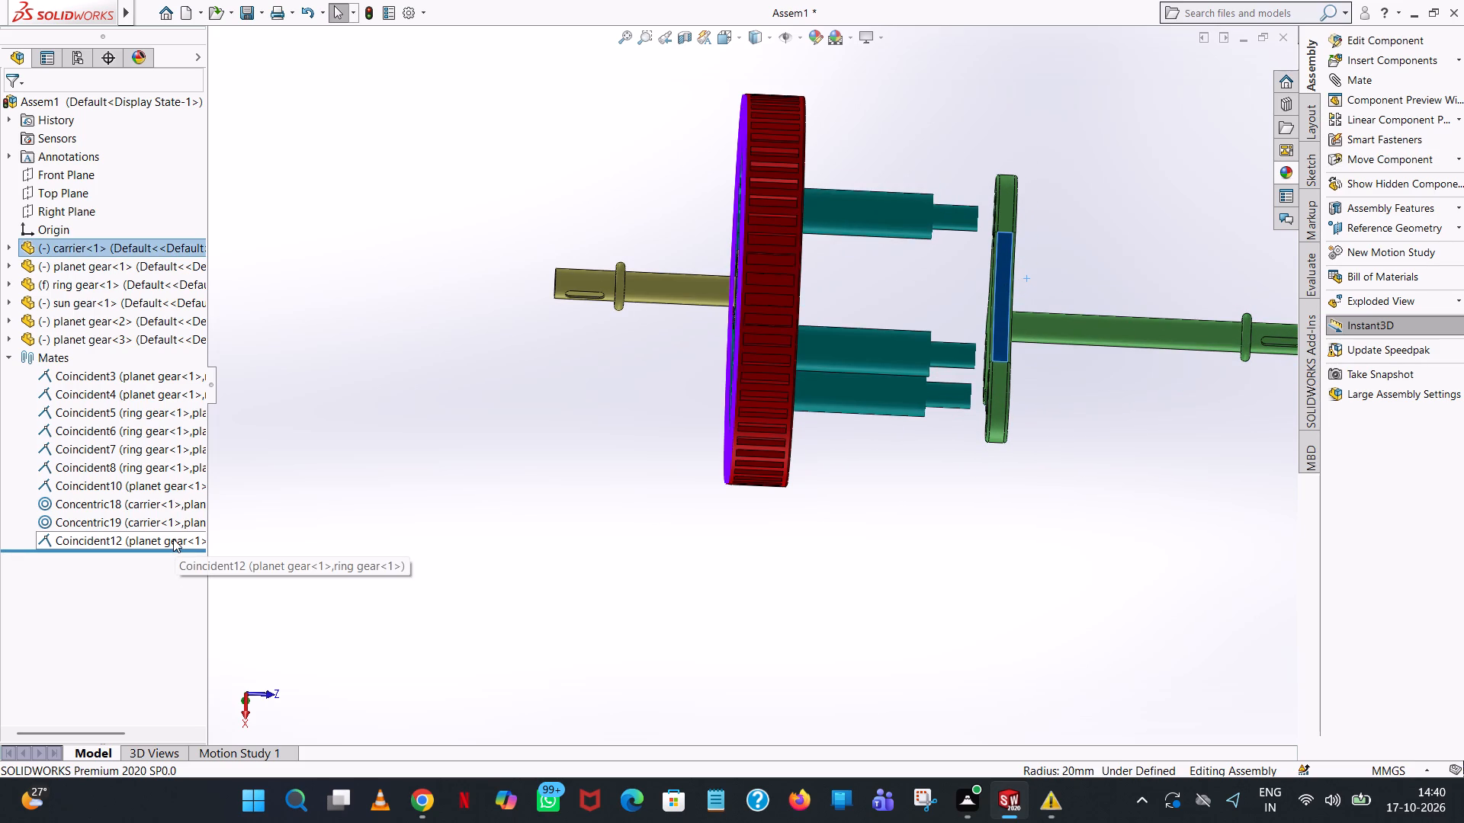
{"action": "left_click", "coordinate": [173, 539]}
{"action": "right_click", "coordinate": [170, 539]}
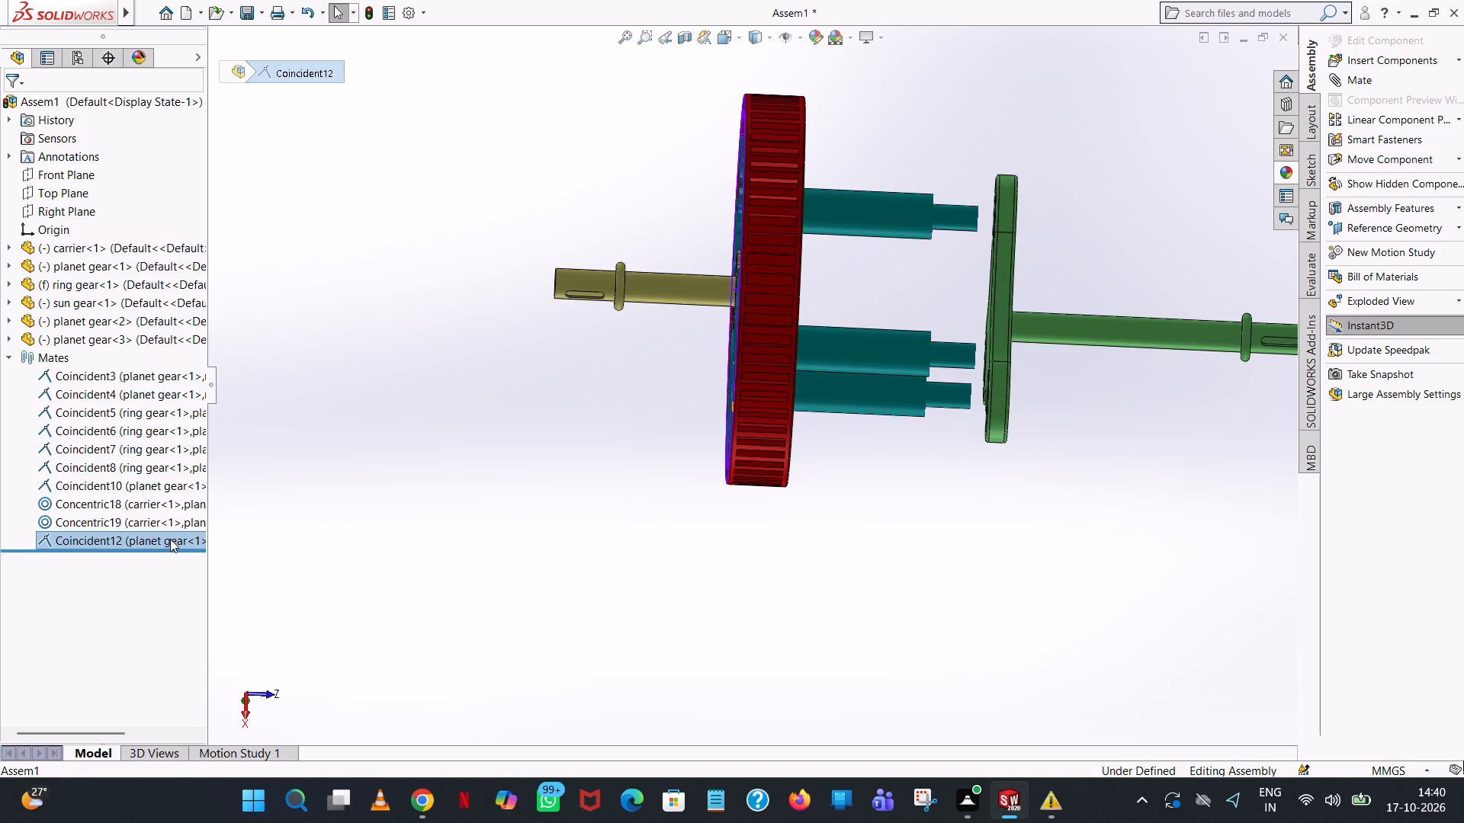
{"action": "left_click", "coordinate": [205, 570]}
{"action": "left_click", "coordinate": [837, 295]}
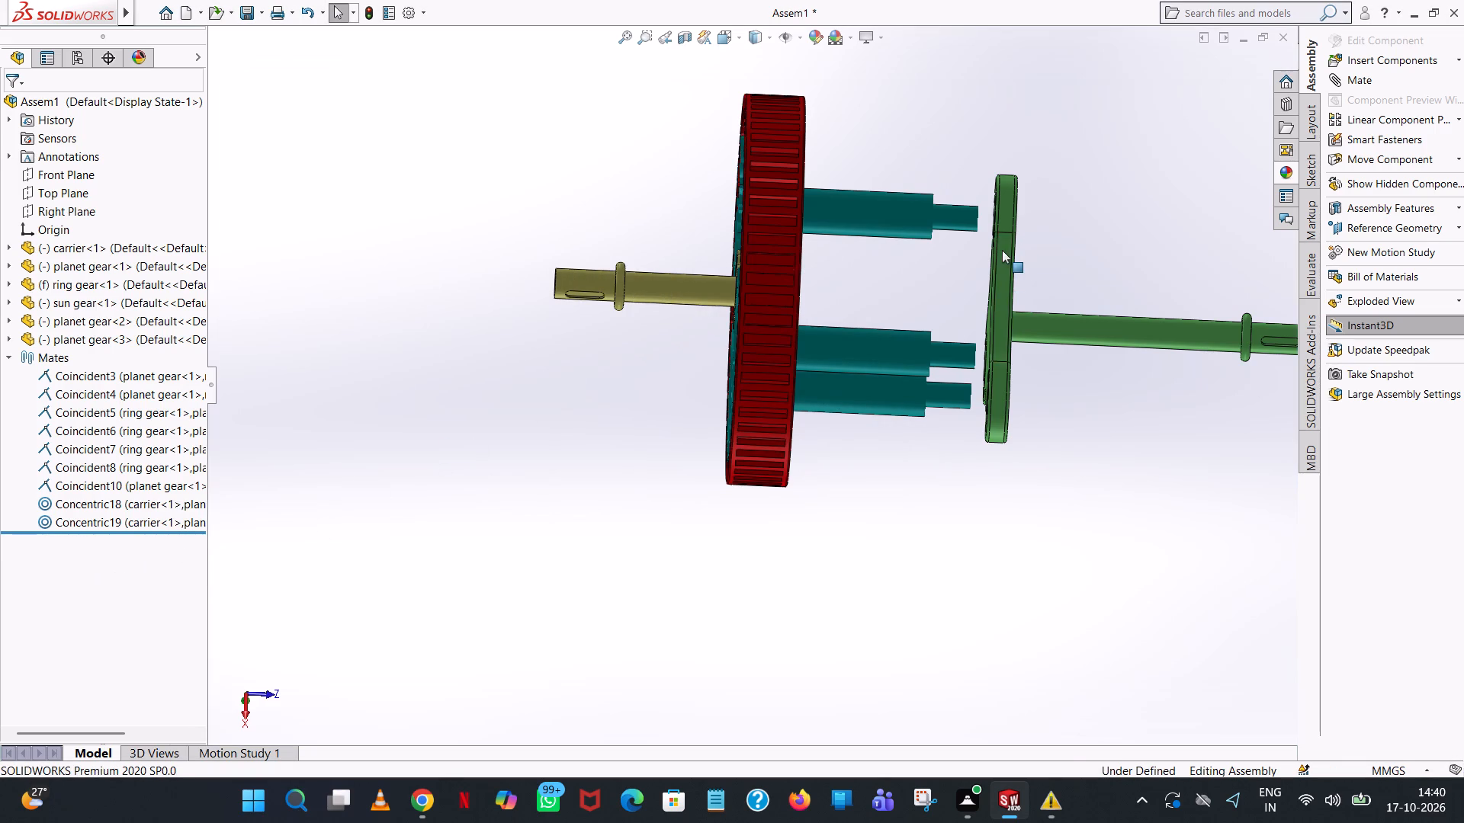
Nudge the carrier to check its constraints and delete the Concentric19 mate tying it to a planet gear shaft.
{"action": "left_click_drag", "start_coordinate": [1002, 250], "coordinate": [1002, 271]}
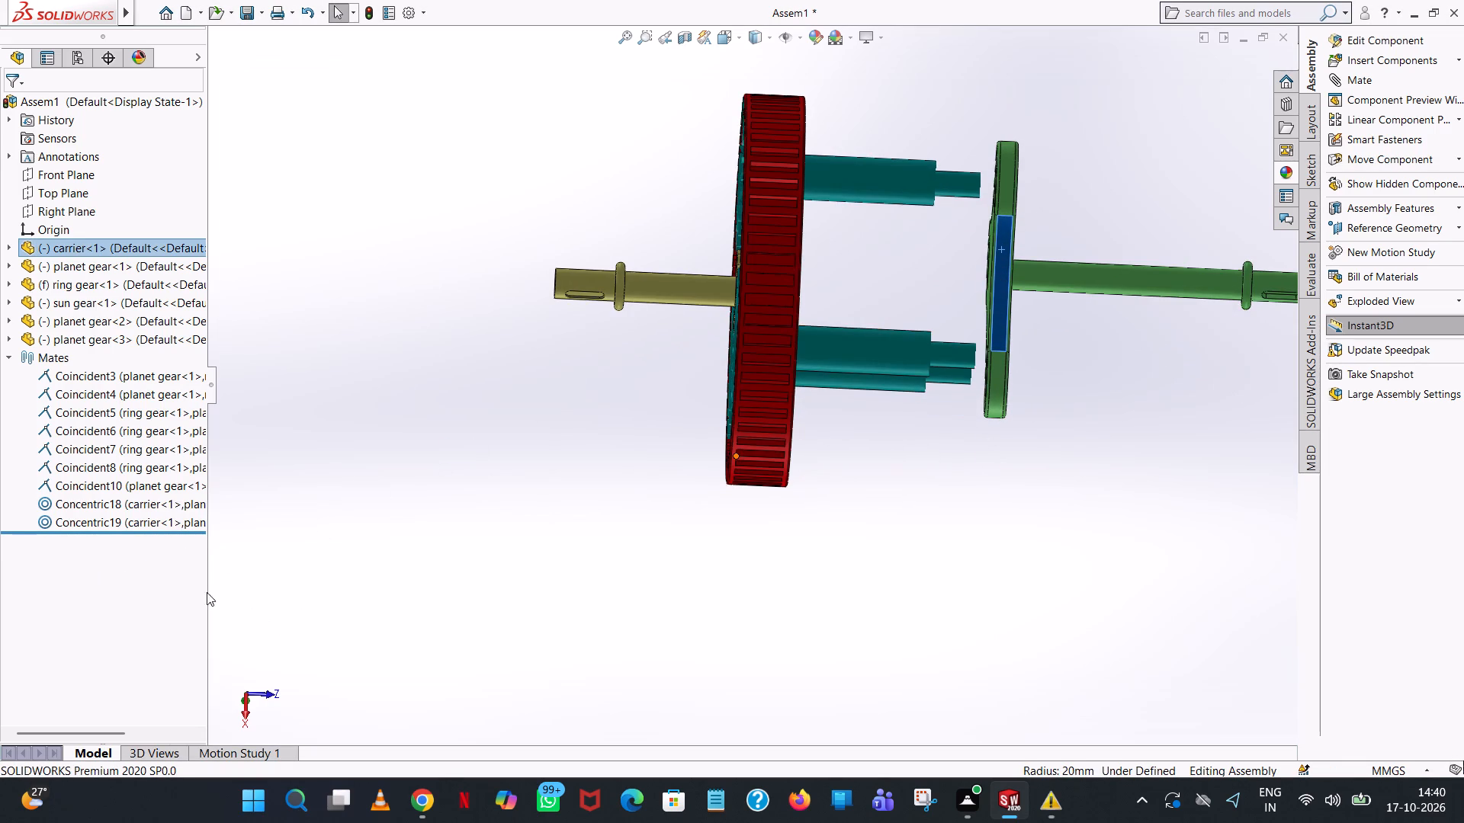
{"action": "left_click", "coordinate": [153, 519]}
{"action": "right_click", "coordinate": [153, 519]}
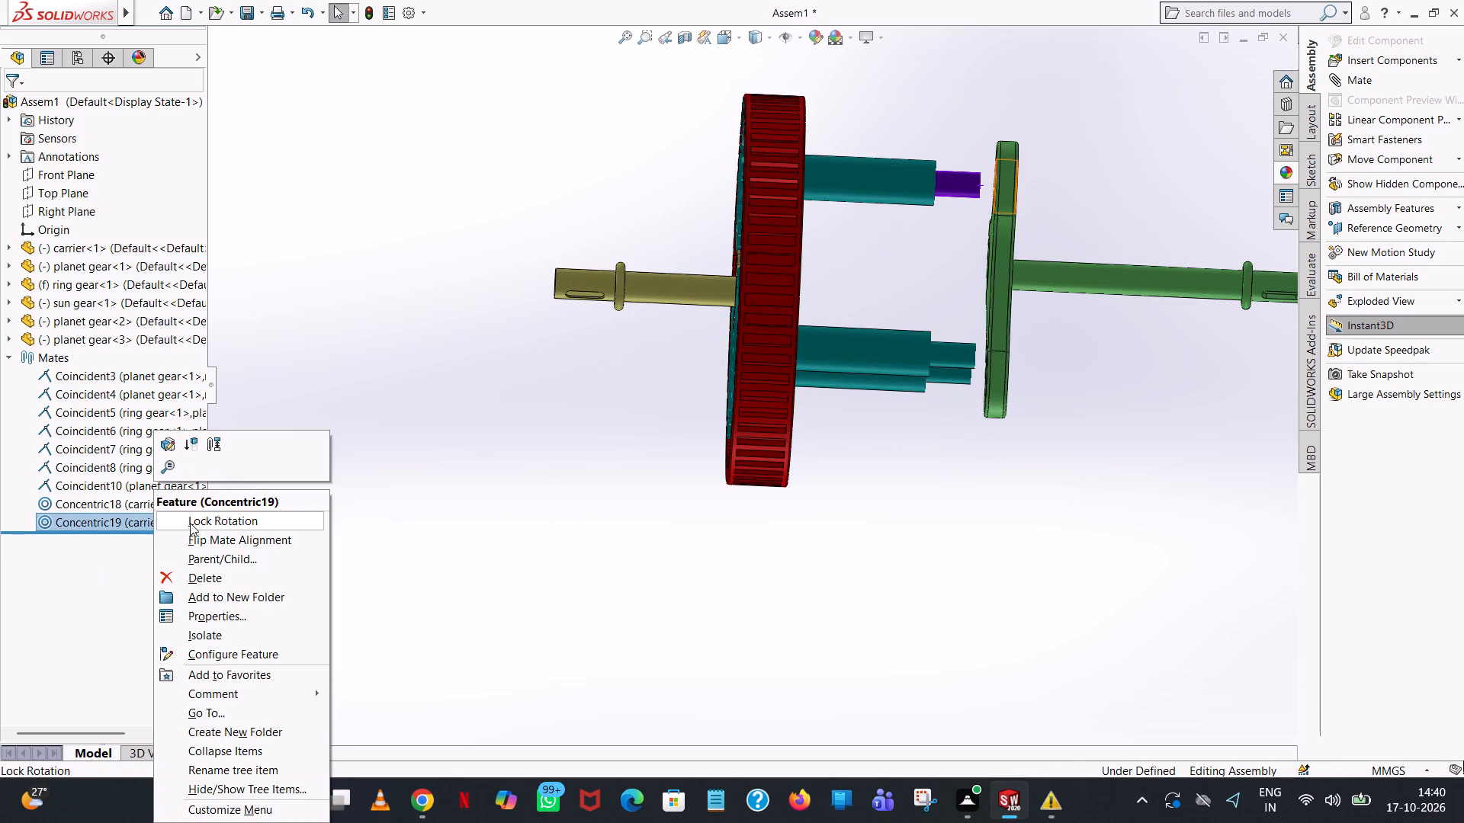
{"action": "left_click", "coordinate": [199, 586]}
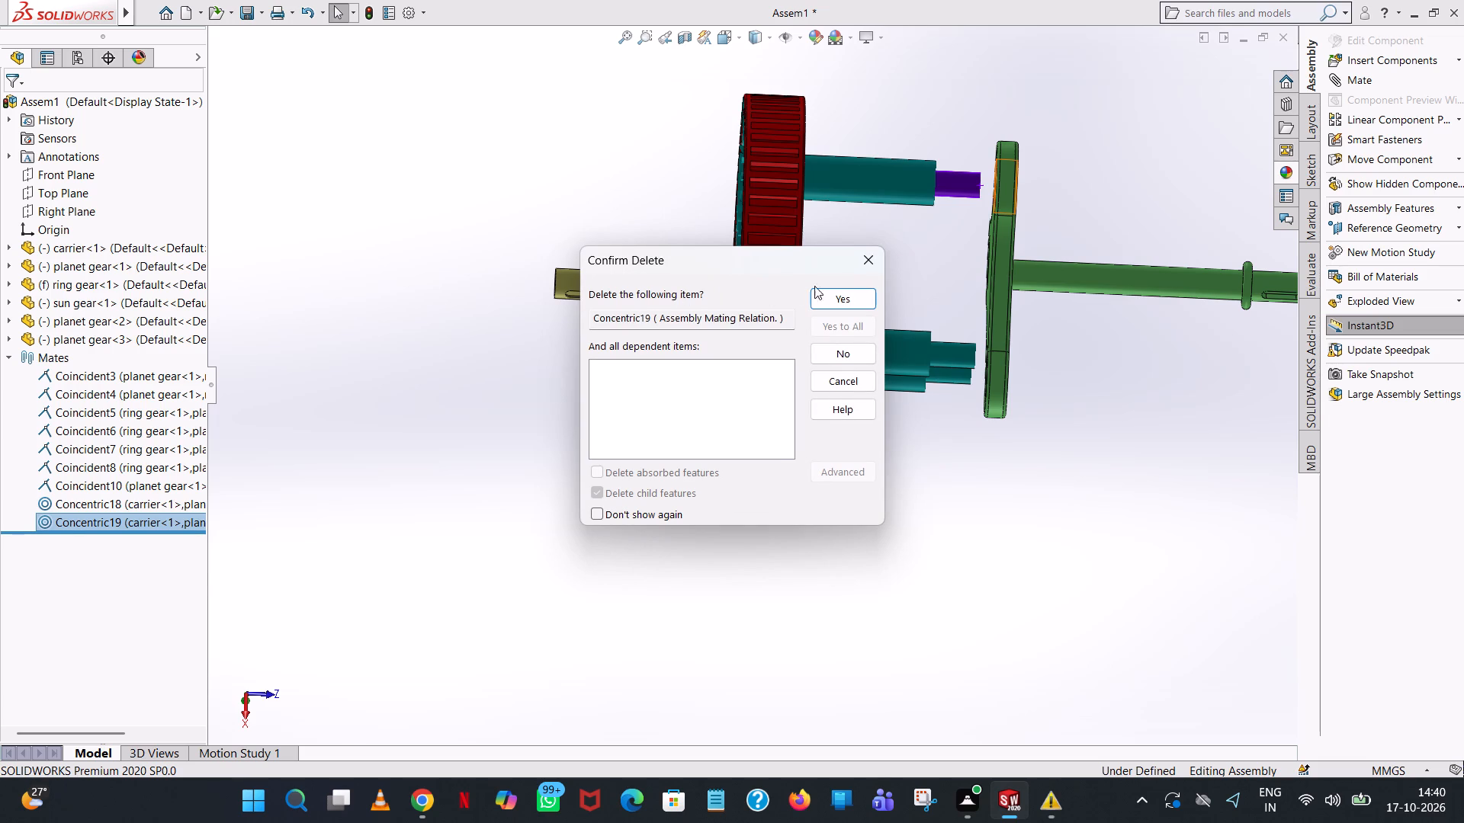
{"action": "left_click", "coordinate": [843, 290]}
Shift the carrier slightly and delete its last concentric mate, Concentric18 with planet gear 3.
{"action": "left_click_drag", "start_coordinate": [1001, 263], "coordinate": [1003, 299]}
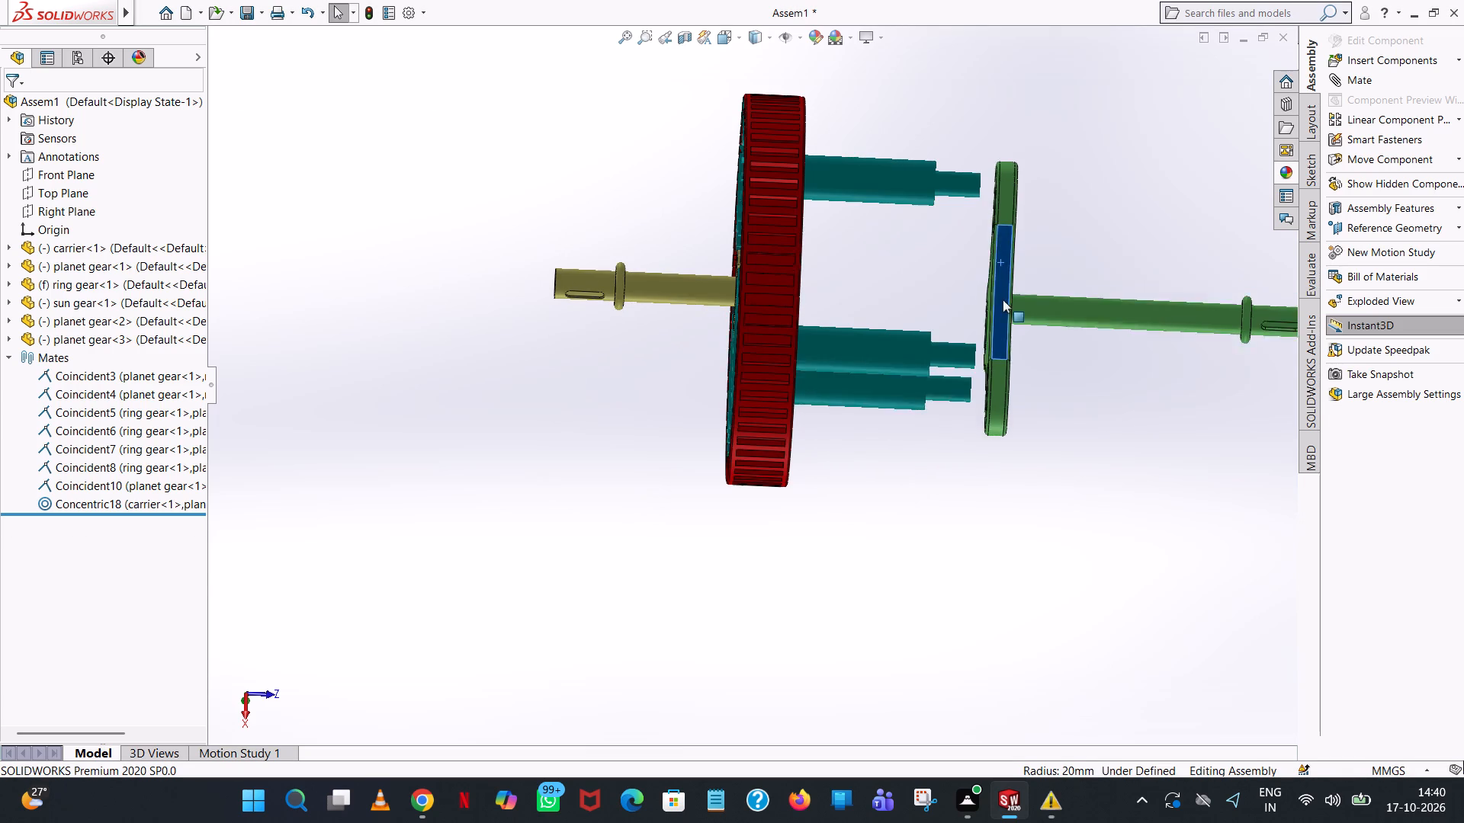
{"action": "left_click_drag", "start_coordinate": [1003, 299], "coordinate": [995, 277]}
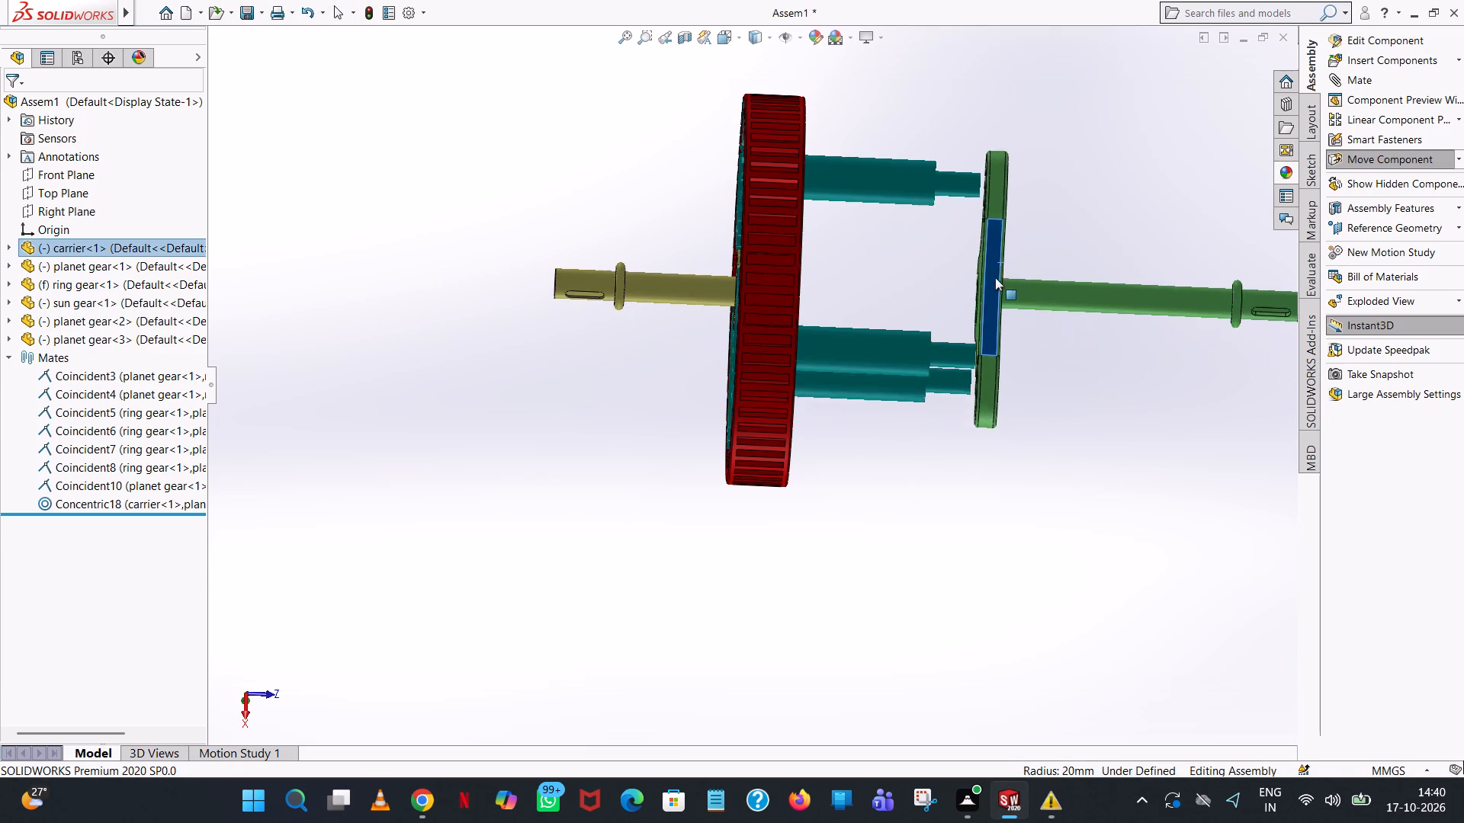
{"action": "left_click_drag", "start_coordinate": [995, 277], "coordinate": [994, 272]}
{"action": "left_click", "coordinate": [144, 501]}
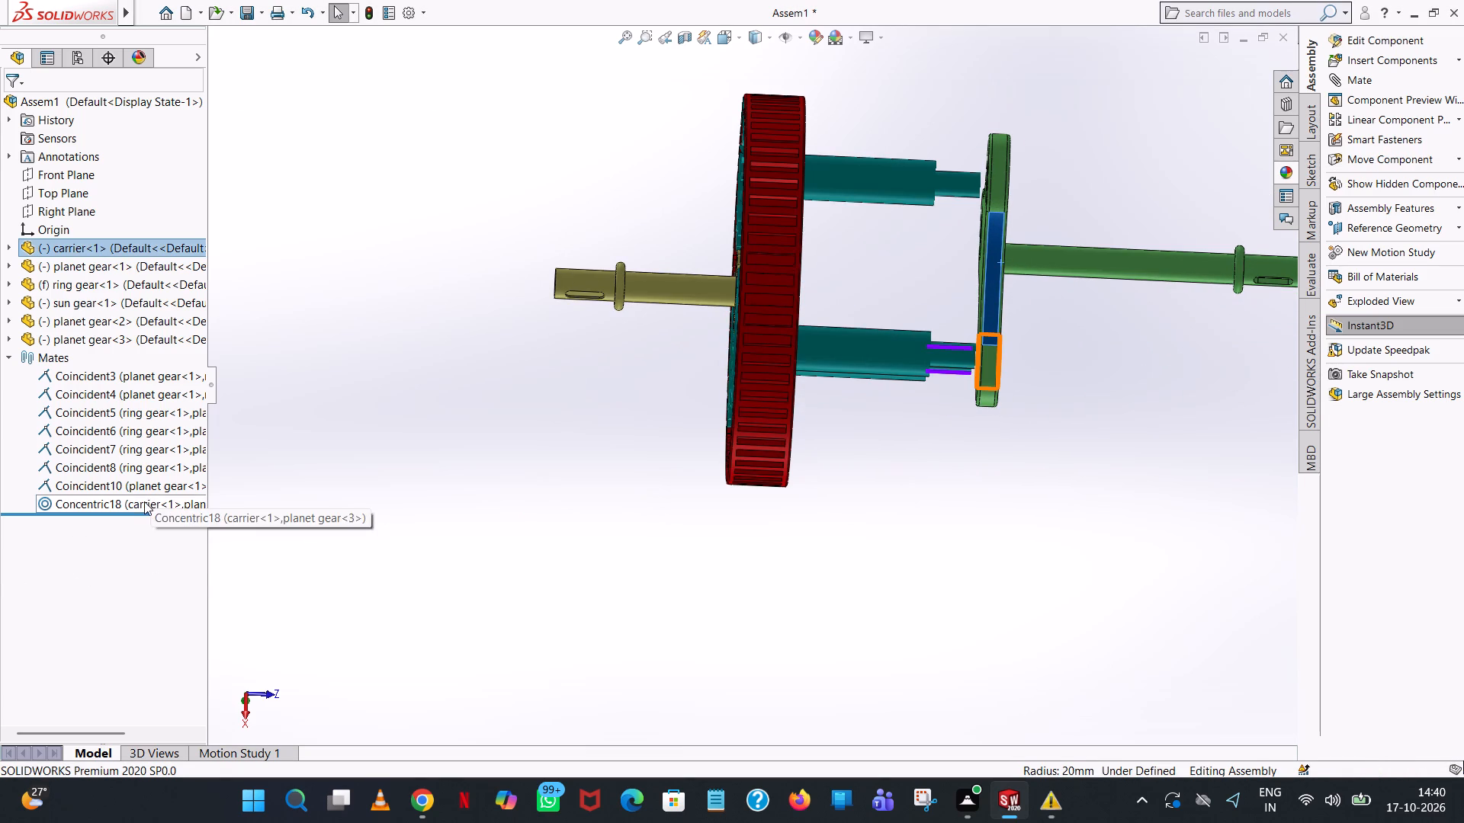
{"action": "right_click", "coordinate": [153, 500]}
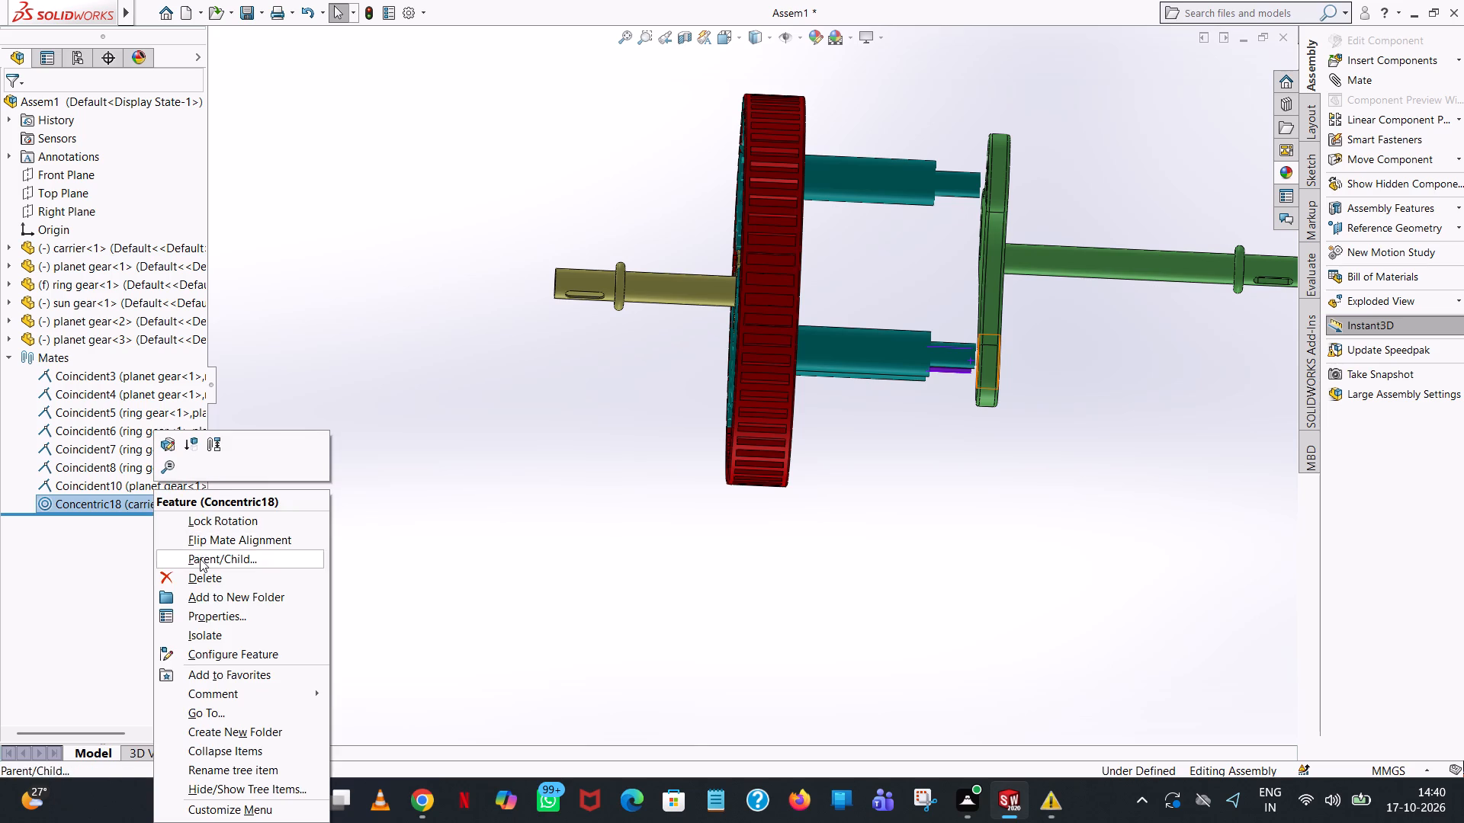
{"action": "left_click", "coordinate": [204, 580]}
{"action": "left_click", "coordinate": [810, 304]}
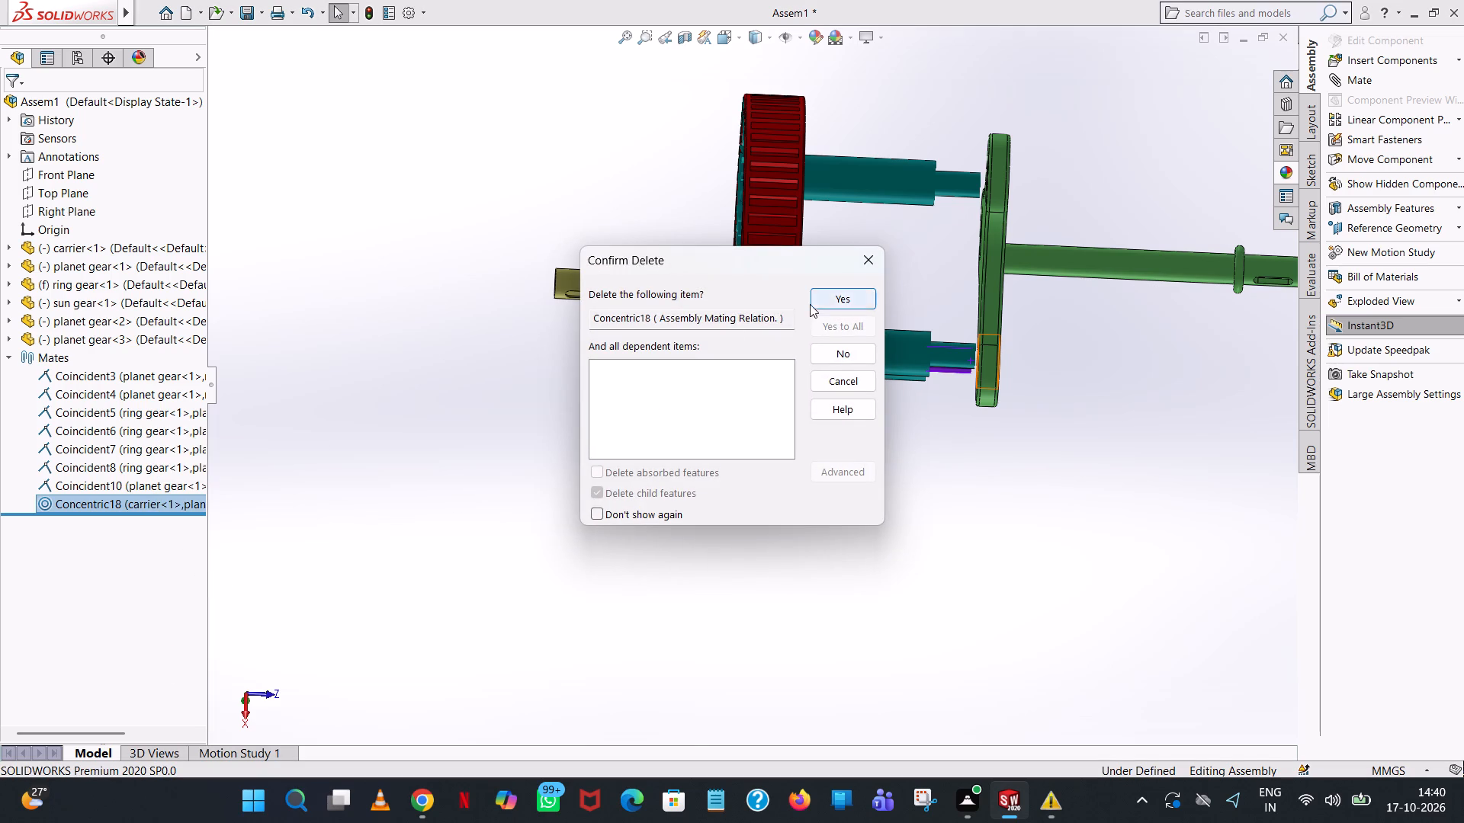
Move the freed carrier diagonally off the gears, towards the lower outside edge of the ring gear in front view.
{"action": "middle_click_drag", "start_coordinate": [1058, 343], "coordinate": [979, 345]}
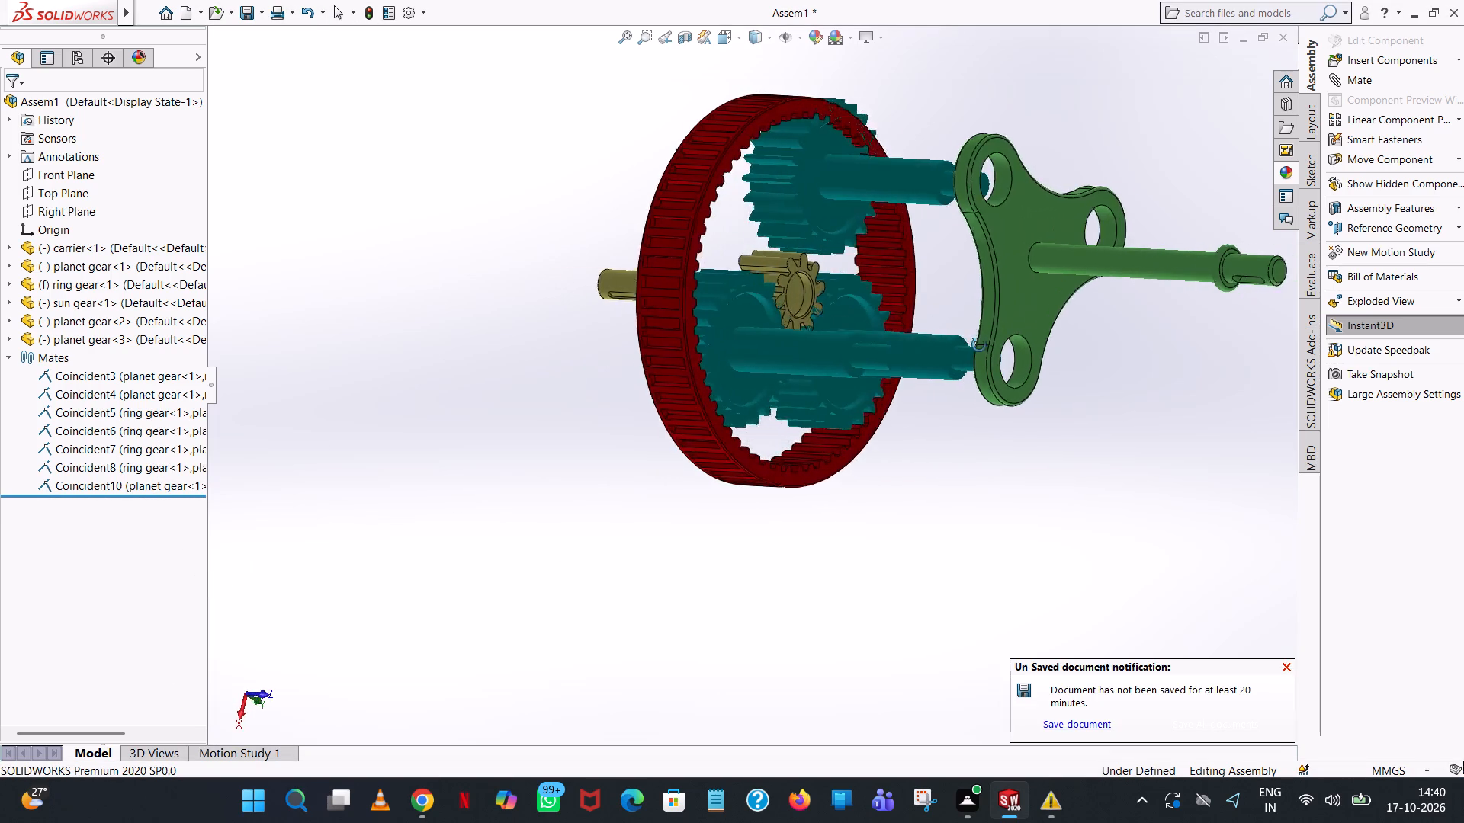
{"action": "middle_click_drag", "start_coordinate": [979, 345], "coordinate": [894, 368]}
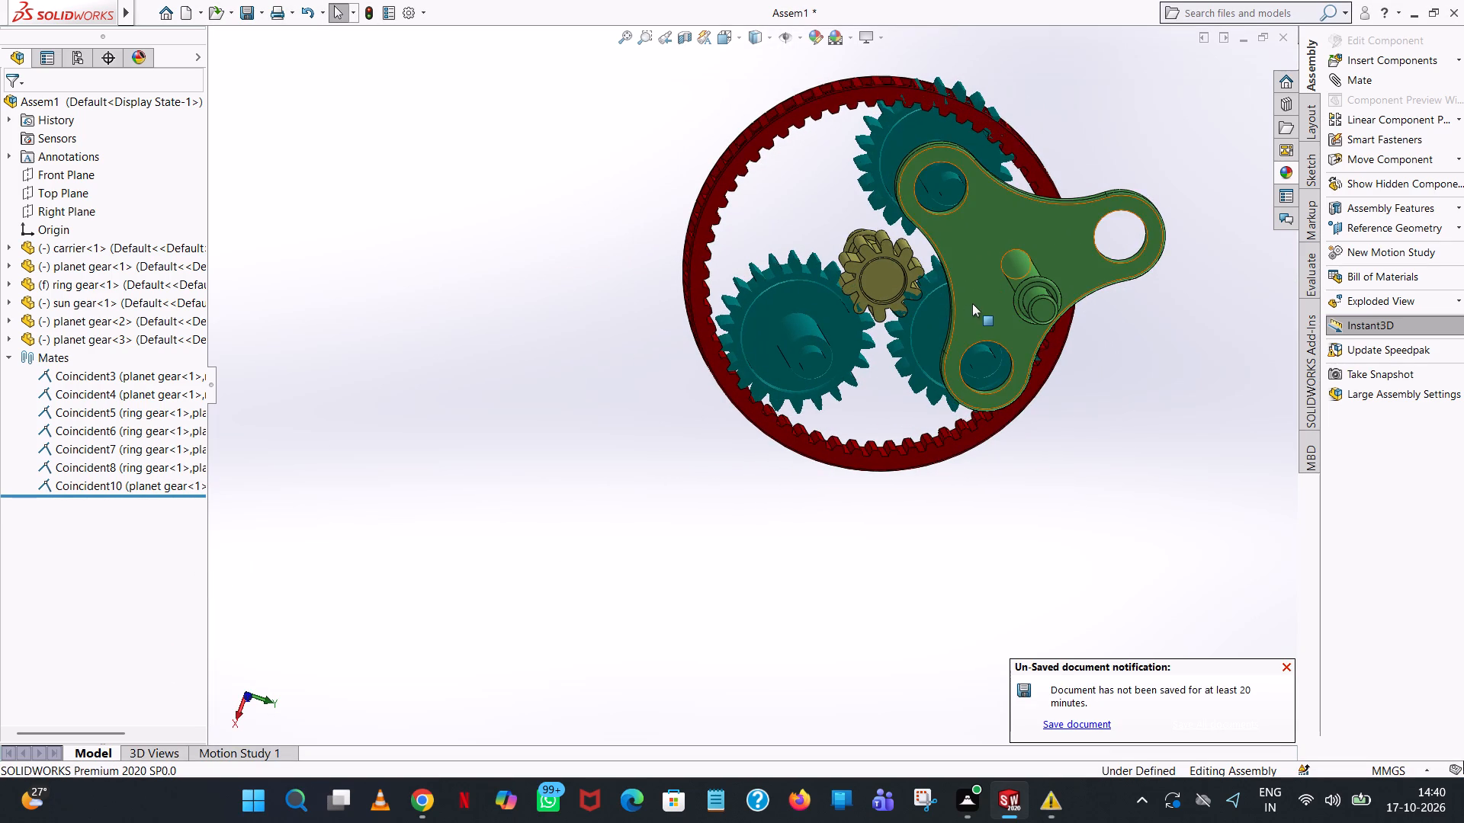
{"action": "left_click_drag", "start_coordinate": [972, 303], "coordinate": [743, 469]}
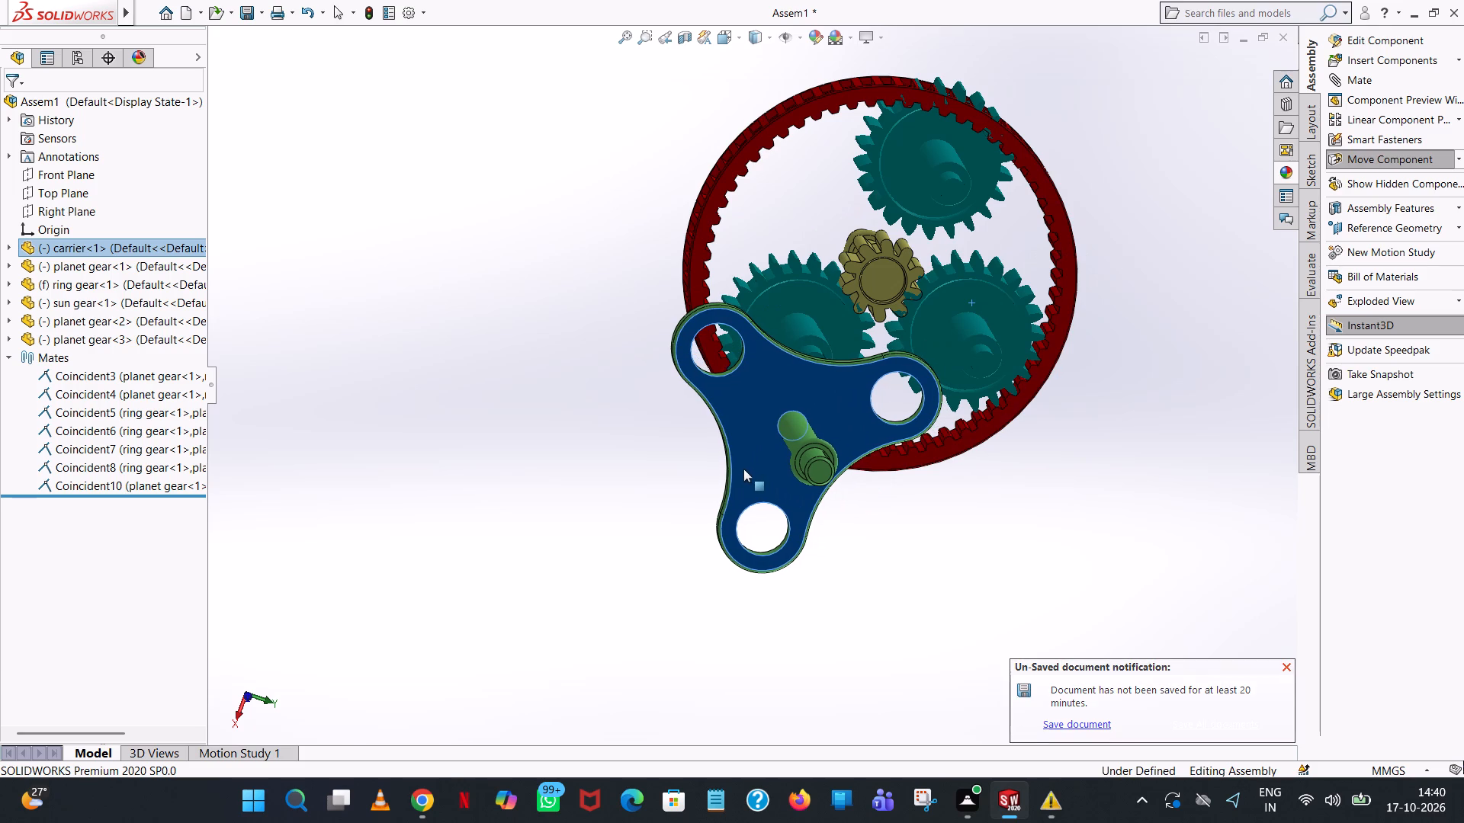
Free-rotate the carrier with Rotate Component to begin turning its plate into line with the gear set.
{"action": "middle_click_drag", "start_coordinate": [1108, 446], "coordinate": [1038, 481]}
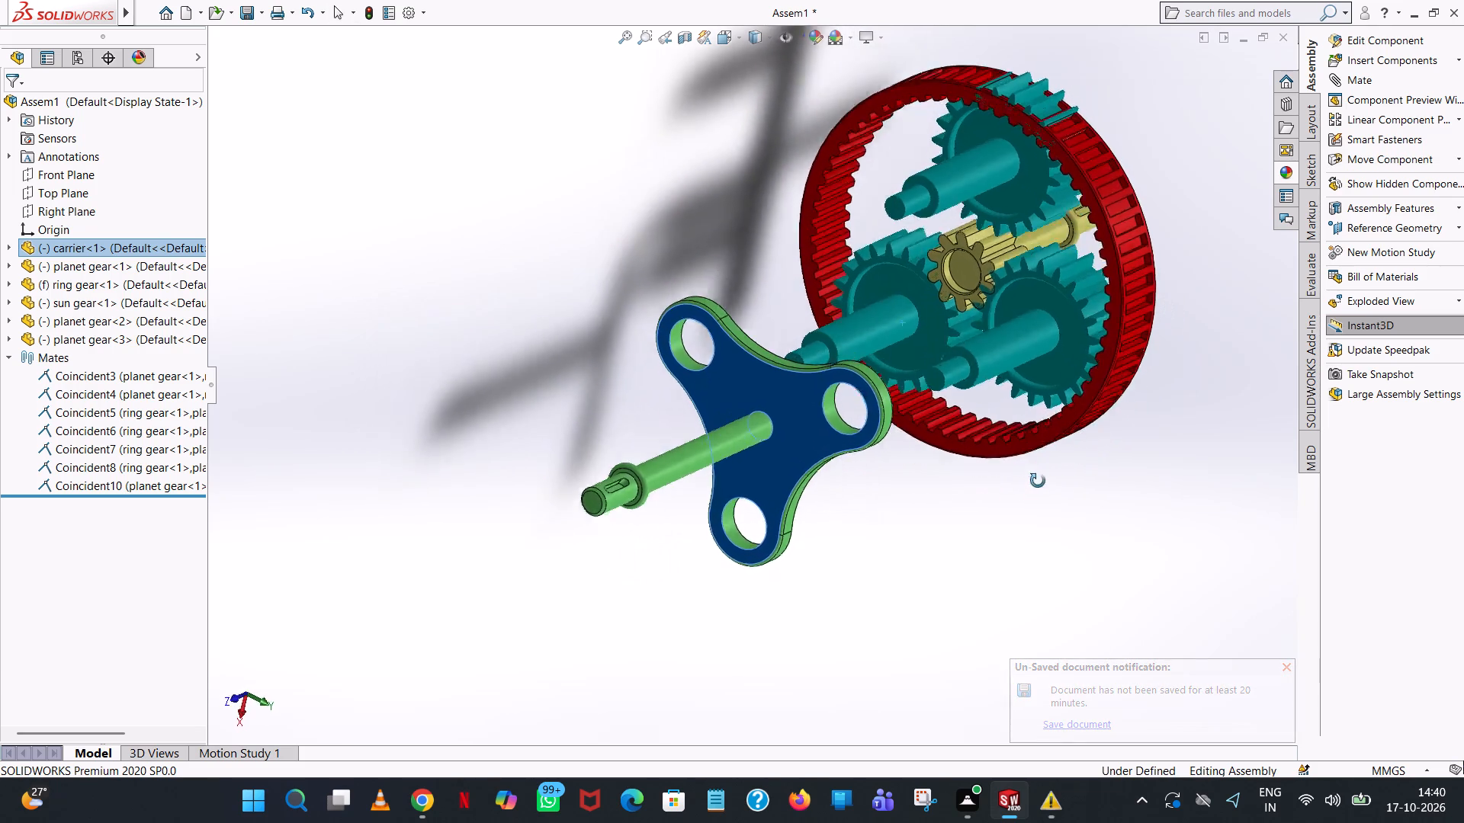
{"action": "middle_click_drag", "start_coordinate": [1038, 481], "coordinate": [1141, 383]}
{"action": "scroll", "coordinate": [1139, 379], "scroll_direction": "up", "scroll_amount": 2}
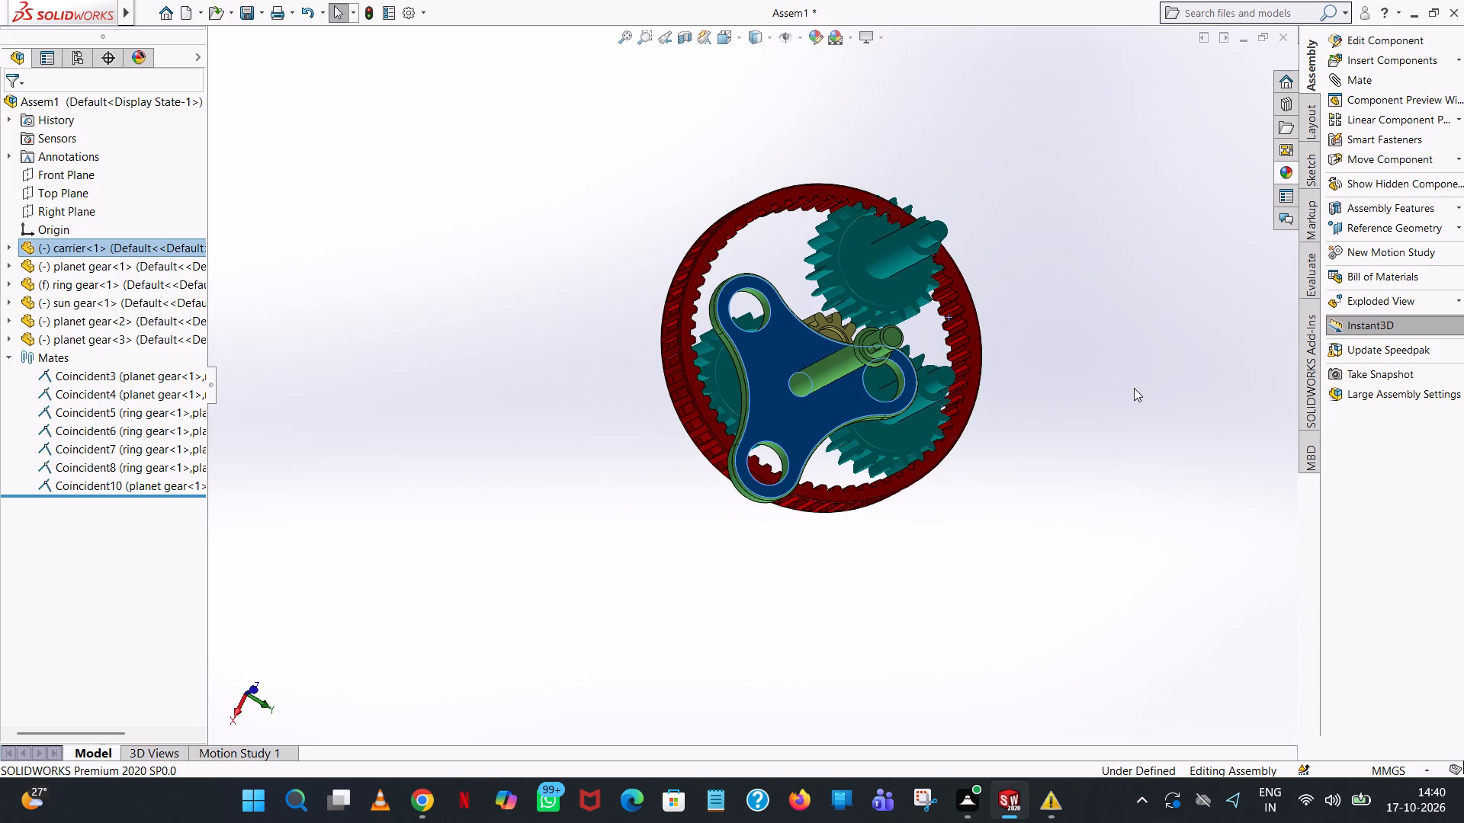
{"action": "middle_click_drag", "start_coordinate": [985, 425], "coordinate": [913, 464]}
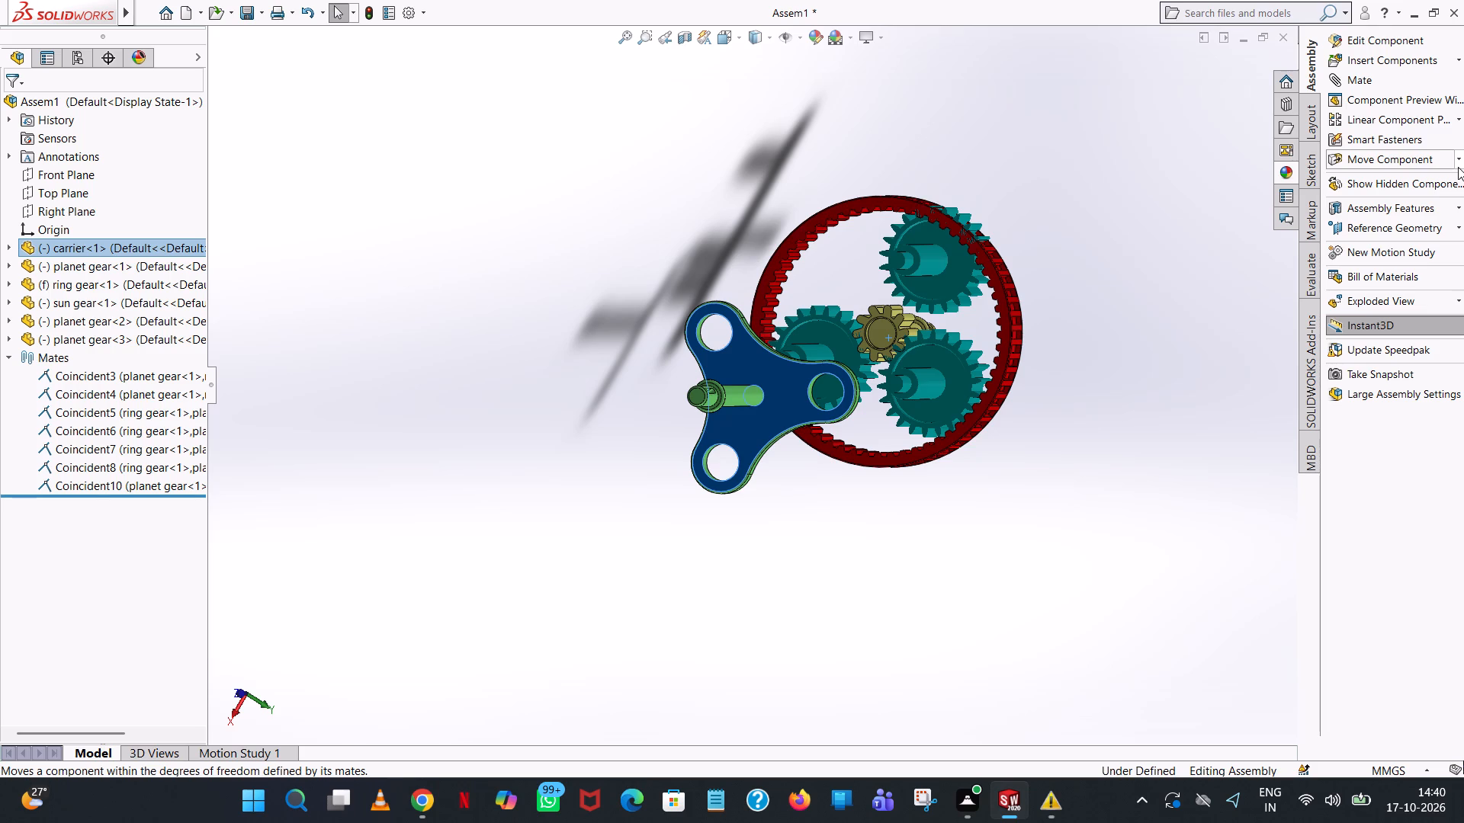
{"action": "left_click", "coordinate": [1457, 162]}
{"action": "left_click", "coordinate": [1373, 186]}
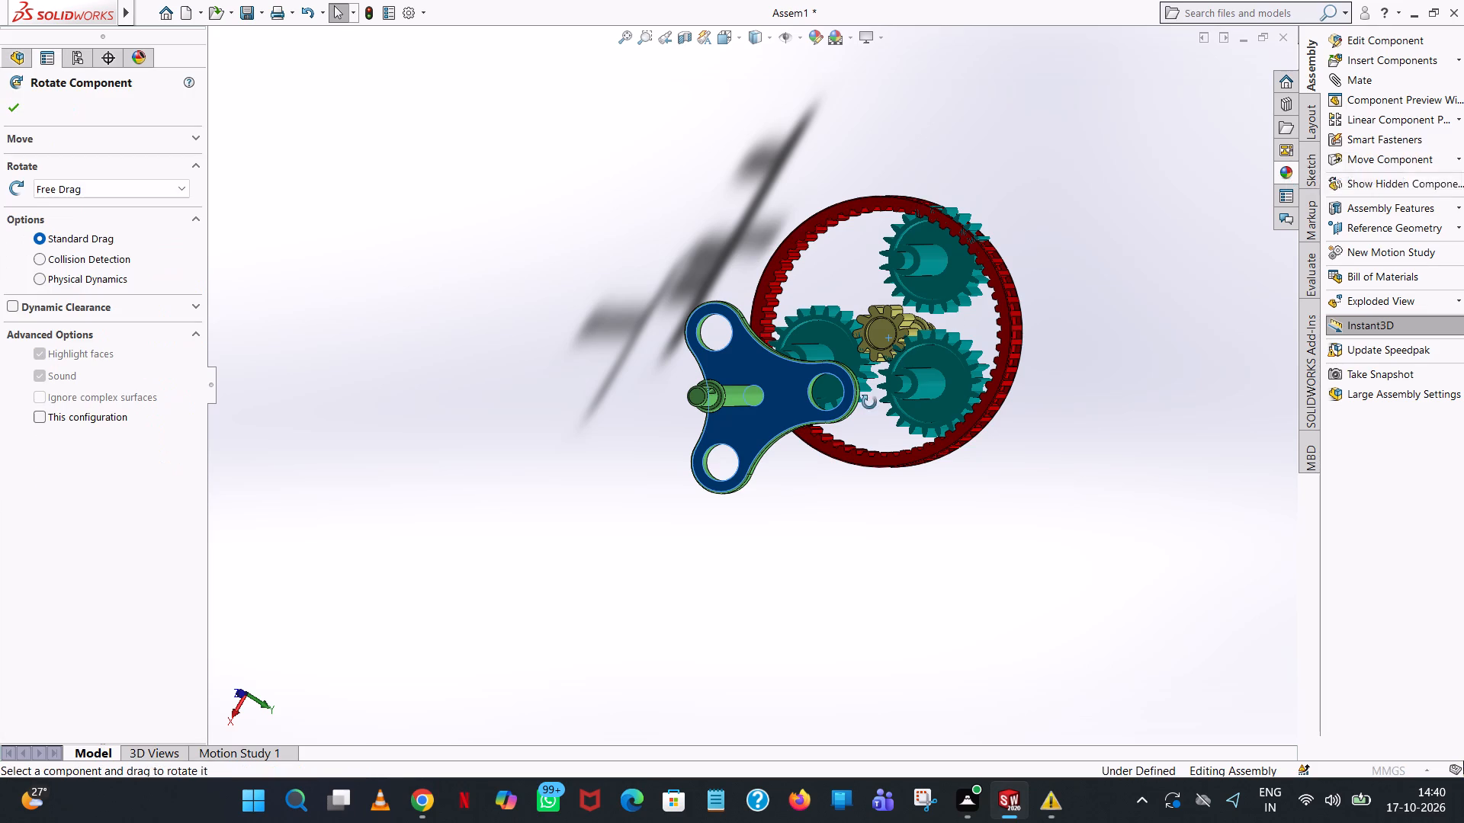
{"action": "left_click_drag", "start_coordinate": [825, 373], "coordinate": [821, 419]}
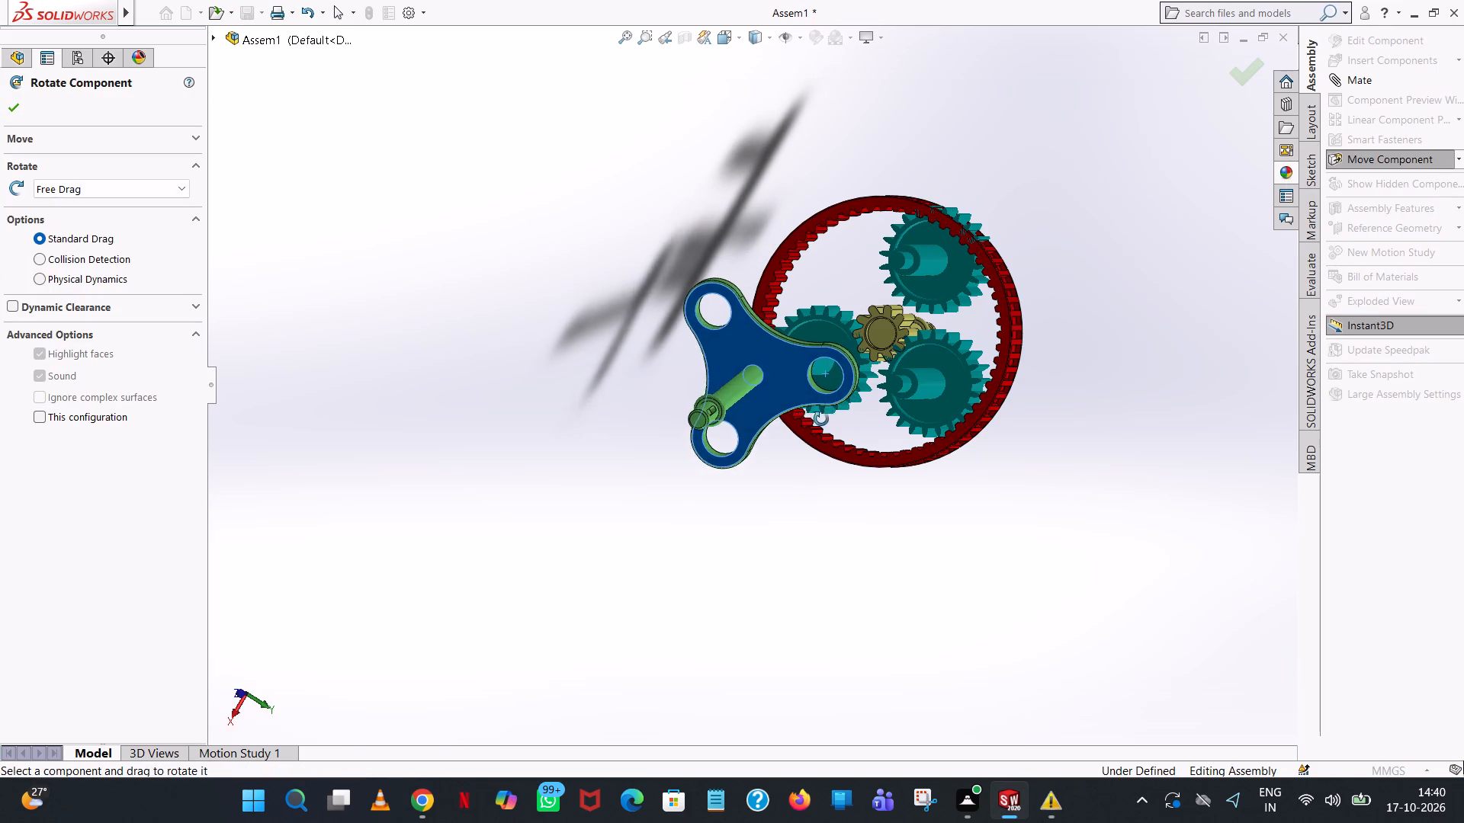
{"action": "left_click_drag", "start_coordinate": [821, 419], "coordinate": [772, 403]}
{"action": "middle_click_drag", "start_coordinate": [829, 374], "coordinate": [830, 376]}
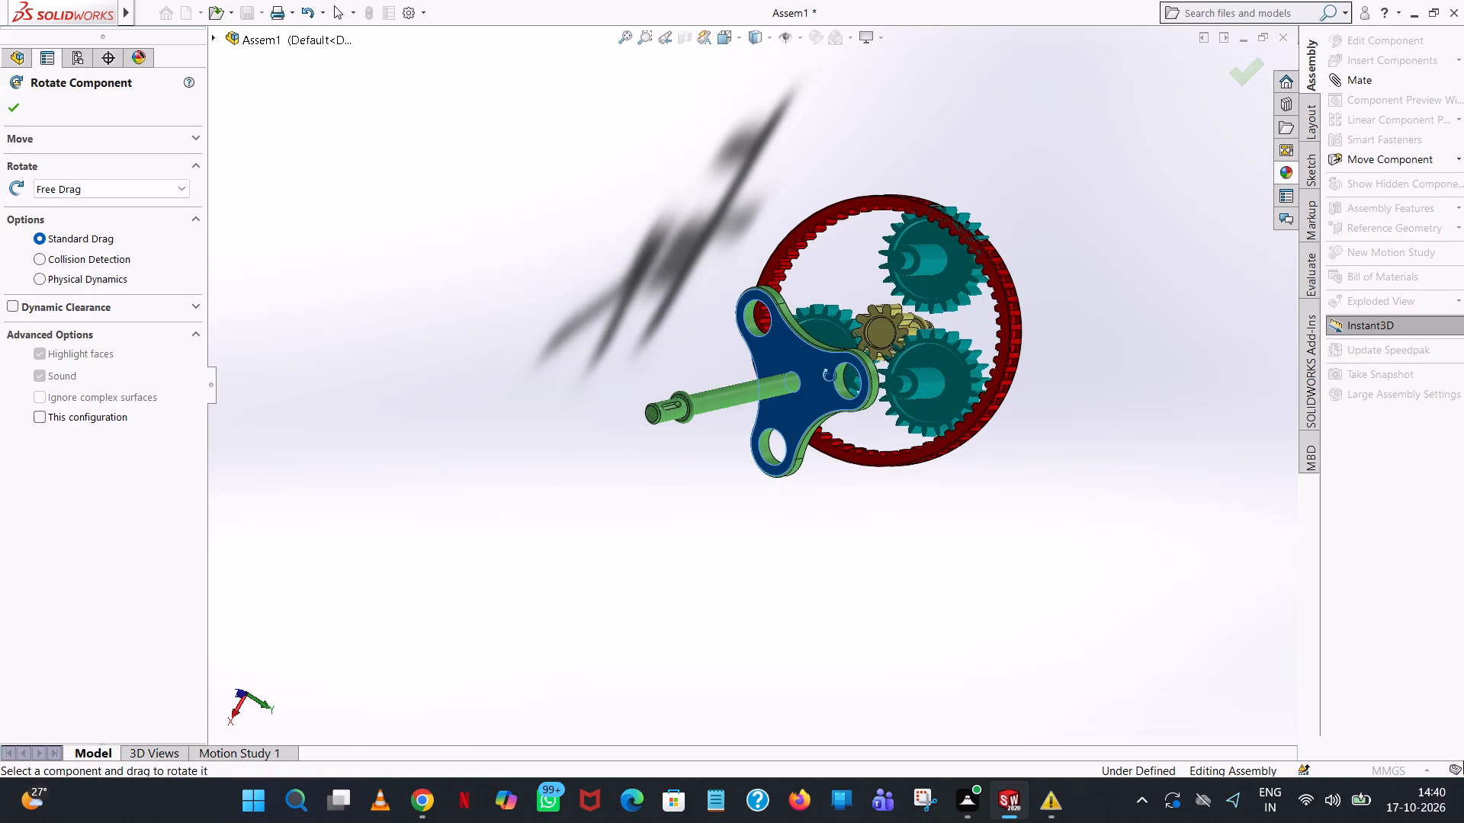
{"action": "middle_click_drag", "start_coordinate": [830, 376], "coordinate": [888, 407]}
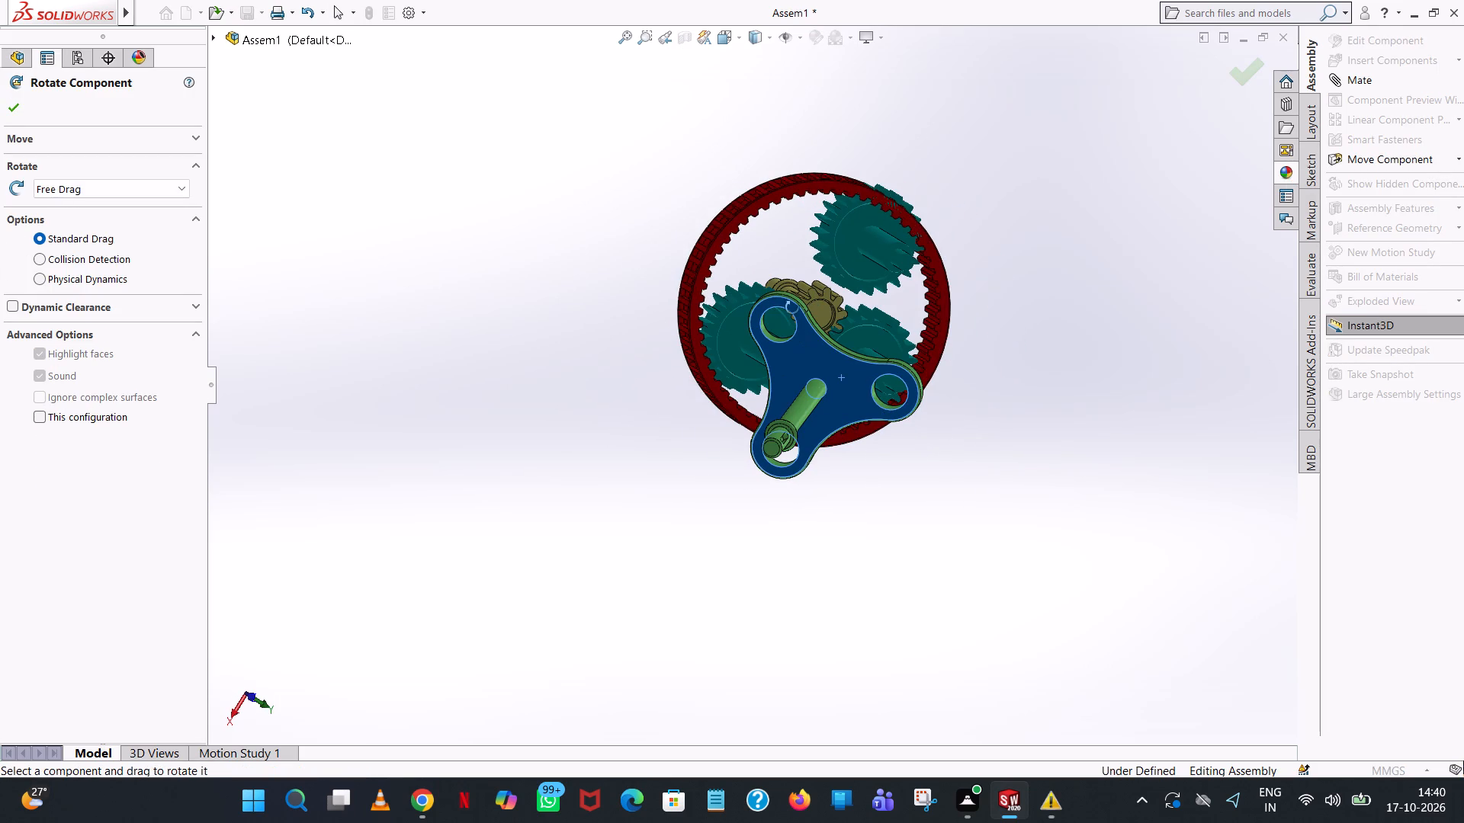
{"action": "left_click_drag", "start_coordinate": [775, 305], "coordinate": [814, 354]}
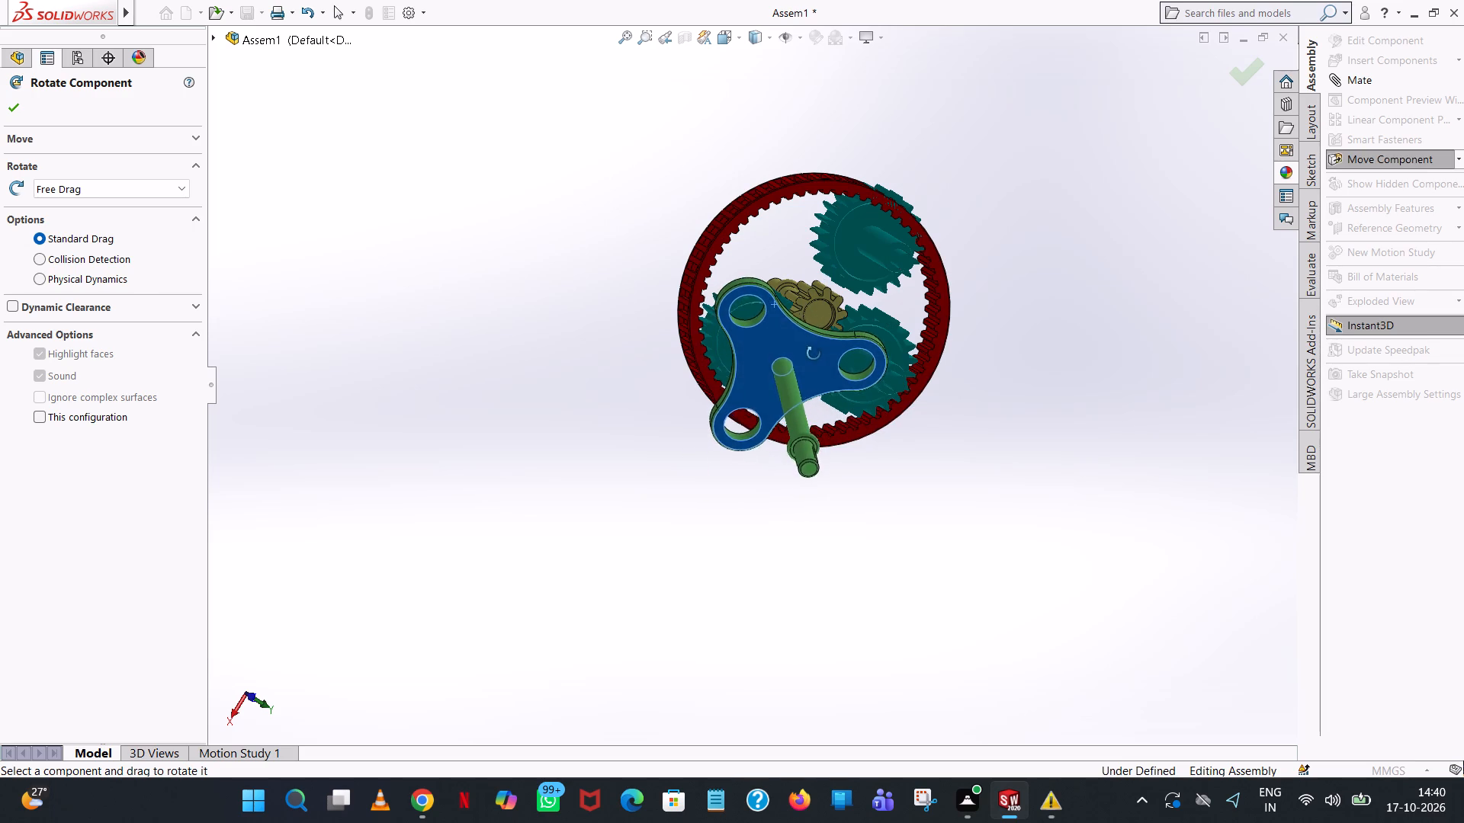
{"action": "left_click_drag", "start_coordinate": [814, 354], "coordinate": [831, 367]}
{"action": "right_click_drag", "start_coordinate": [759, 344], "coordinate": [796, 323]}
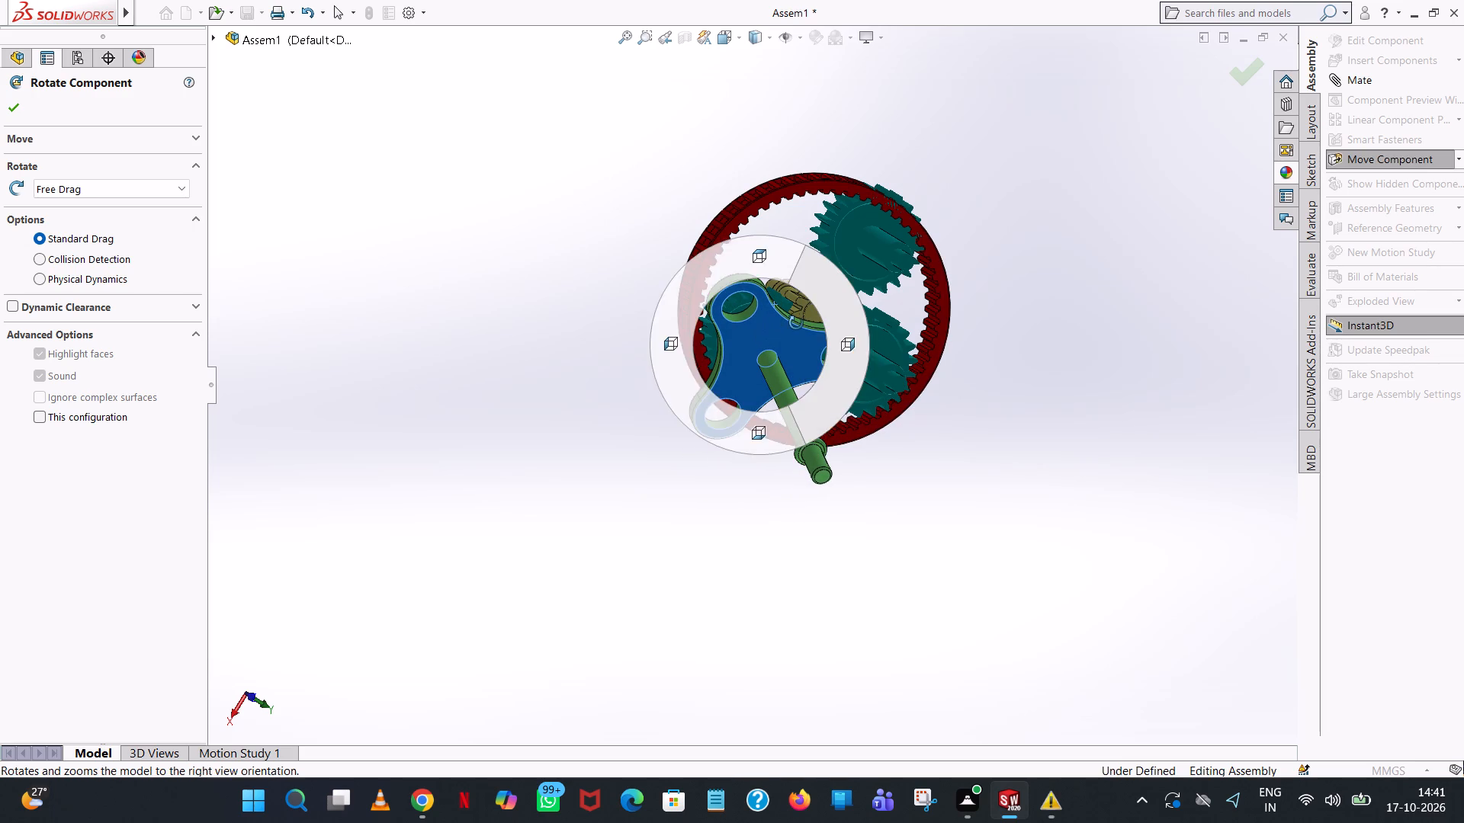
{"action": "right_click_drag", "start_coordinate": [796, 323], "coordinate": [798, 323]}
{"action": "left_click_drag", "start_coordinate": [727, 303], "coordinate": [756, 287]}
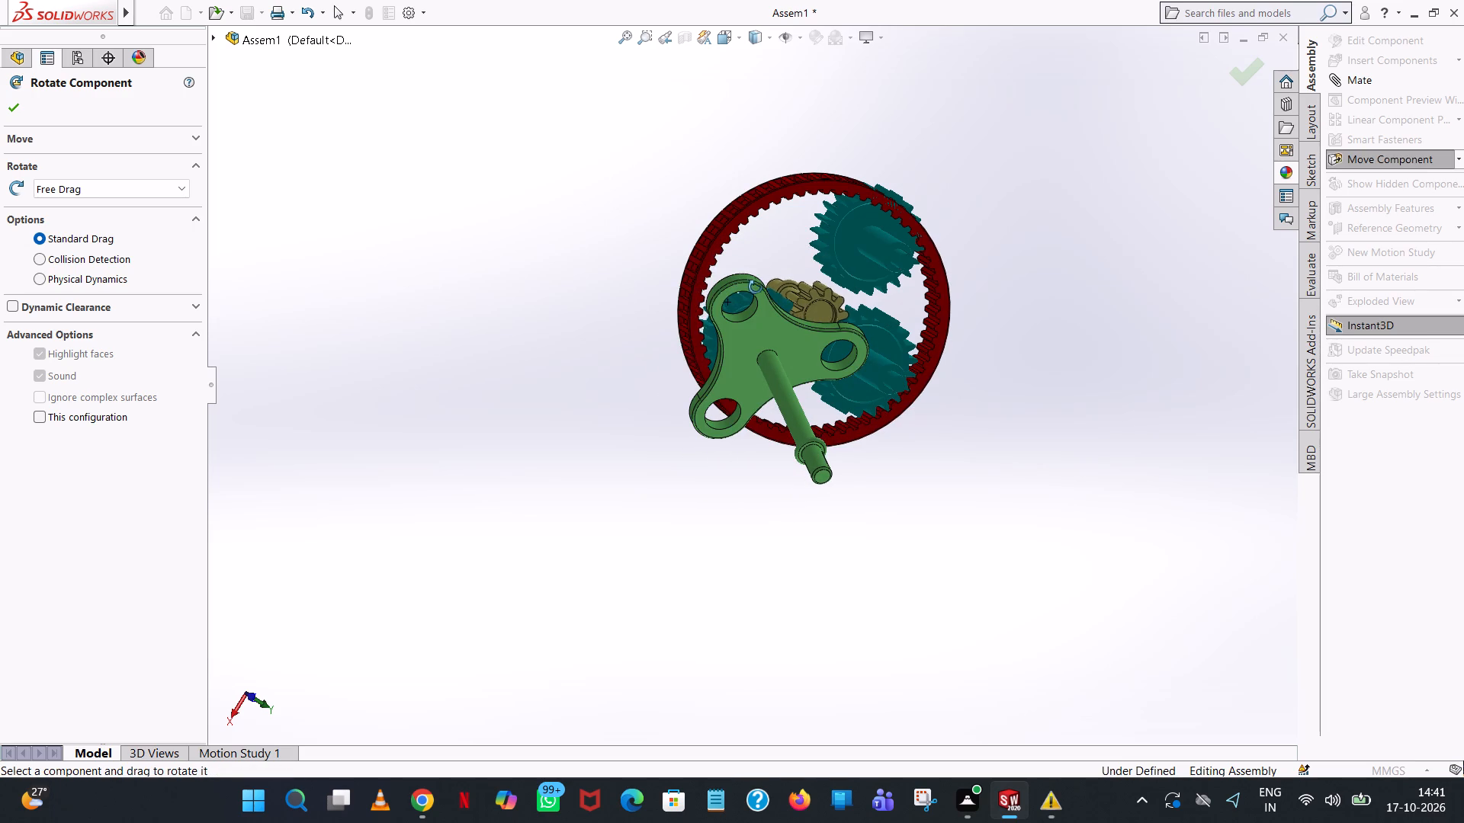
{"action": "left_click_drag", "start_coordinate": [756, 287], "coordinate": [820, 302]}
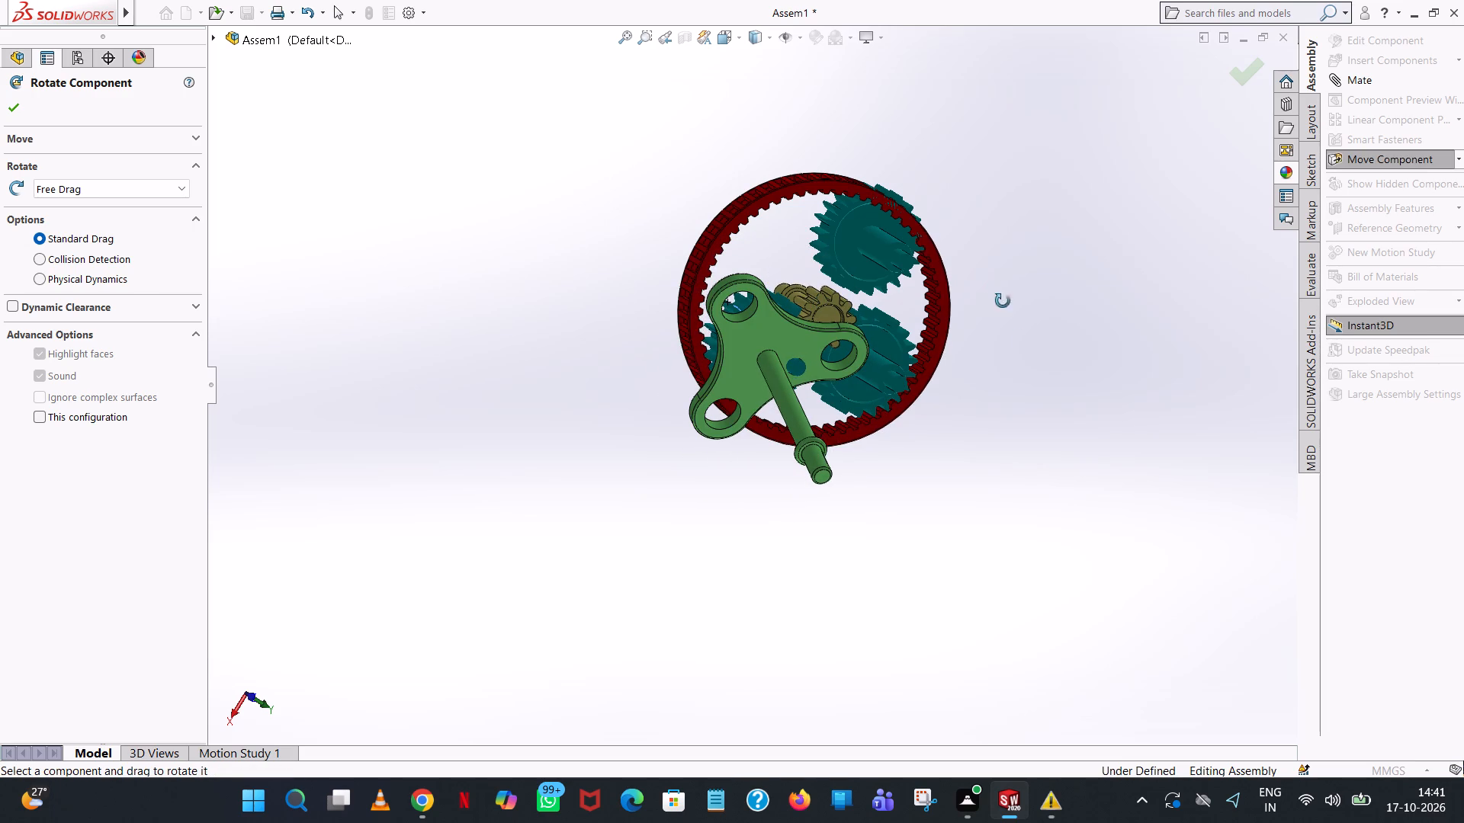
Rotate the carrier further so its plate faces the planet gear shafts and its own shaft points away from the gears.
{"action": "middle_click_drag", "start_coordinate": [1025, 358], "coordinate": [958, 333]}
{"action": "scroll", "coordinate": [958, 333], "scroll_direction": "up", "scroll_amount": 1}
{"action": "left_click_drag", "start_coordinate": [750, 335], "coordinate": [755, 335]}
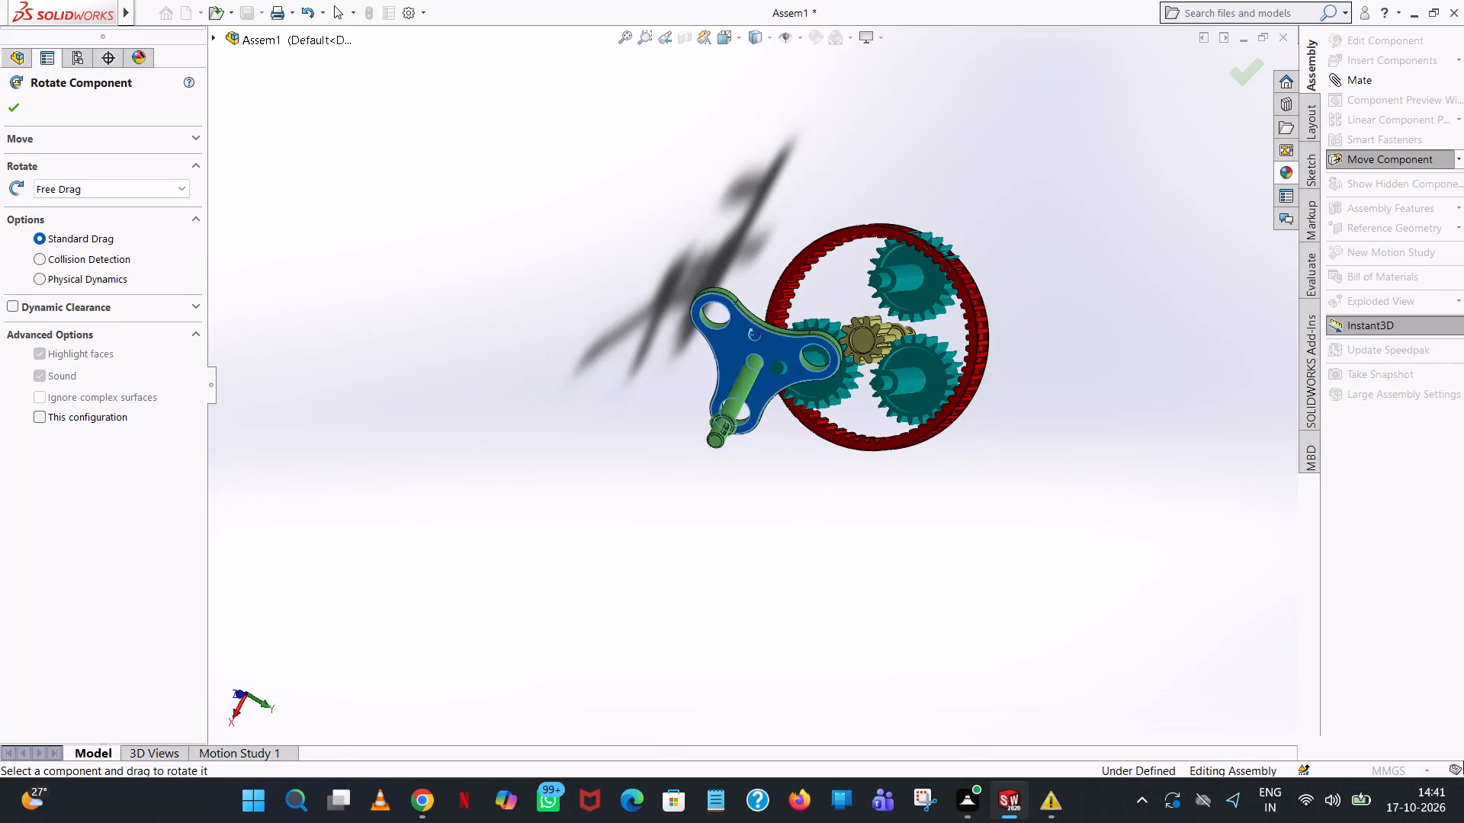
{"action": "left_click_drag", "start_coordinate": [755, 335], "coordinate": [685, 408]}
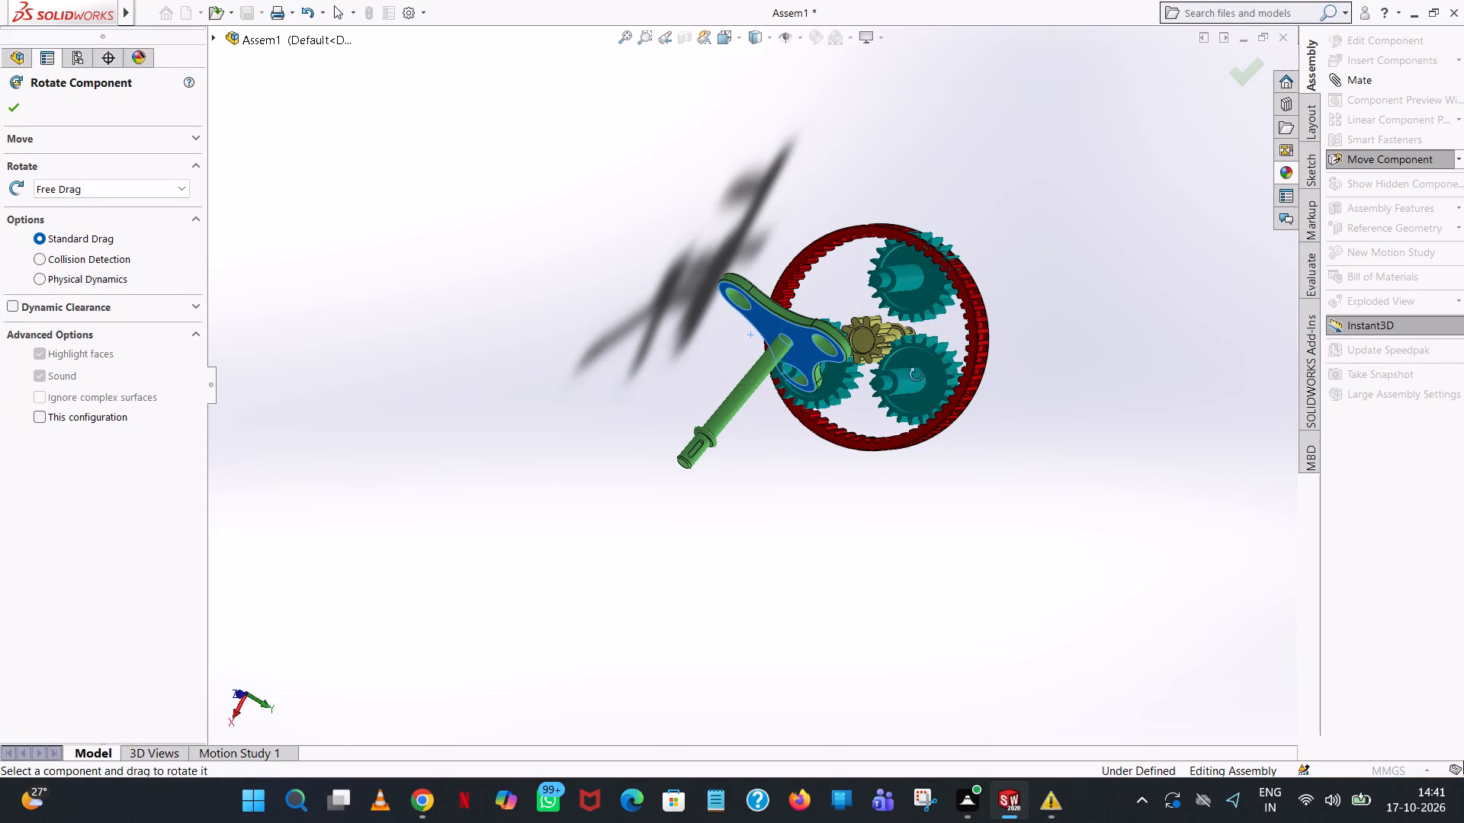
{"action": "middle_click_drag", "start_coordinate": [920, 390], "coordinate": [795, 433]}
{"action": "scroll", "coordinate": [795, 433], "scroll_direction": "up", "scroll_amount": 1}
{"action": "left_click_drag", "start_coordinate": [728, 326], "coordinate": [746, 329]}
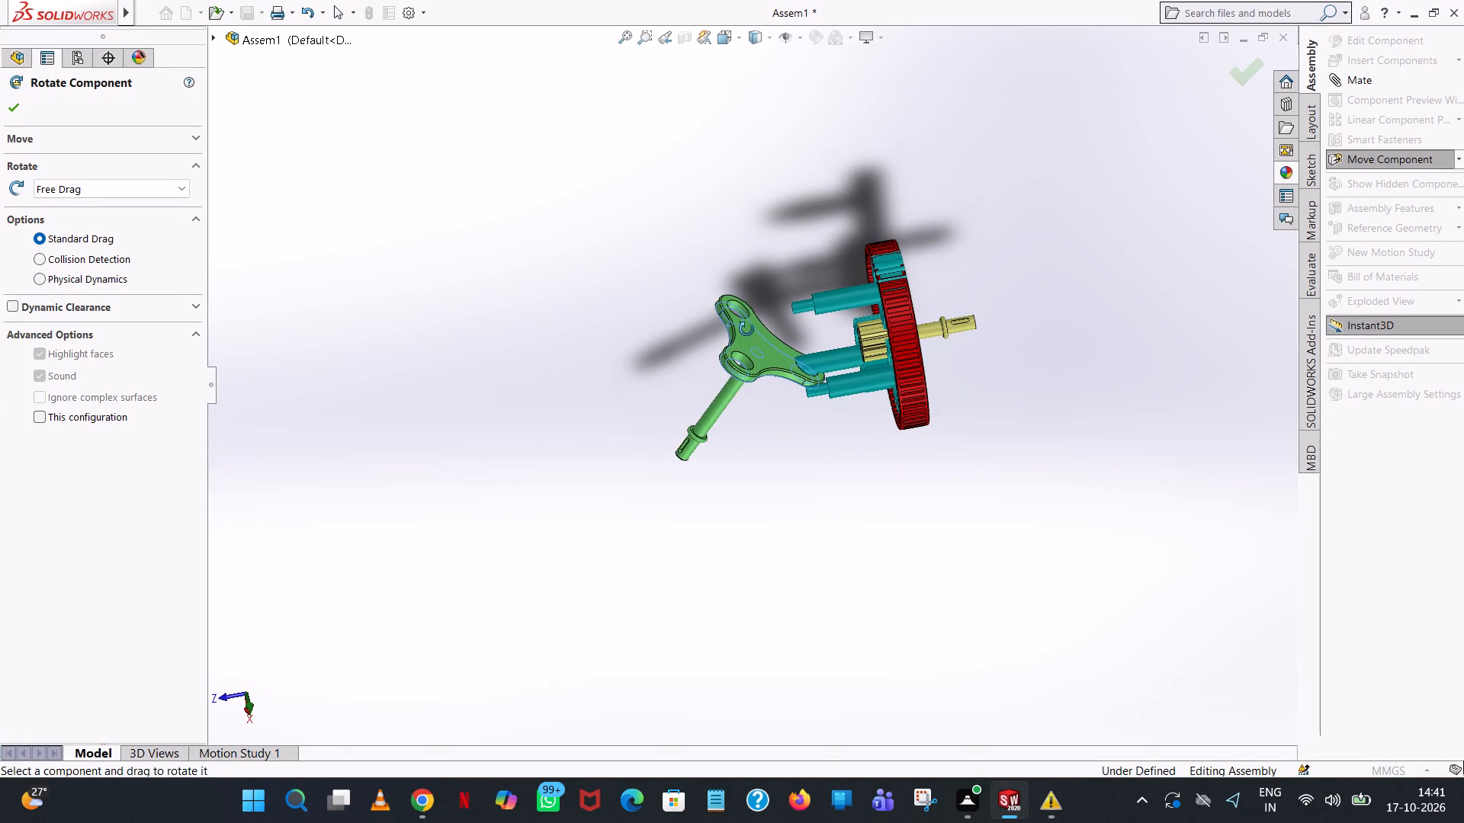
{"action": "left_click_drag", "start_coordinate": [746, 329], "coordinate": [847, 440]}
{"action": "left_click", "coordinate": [16, 104]}
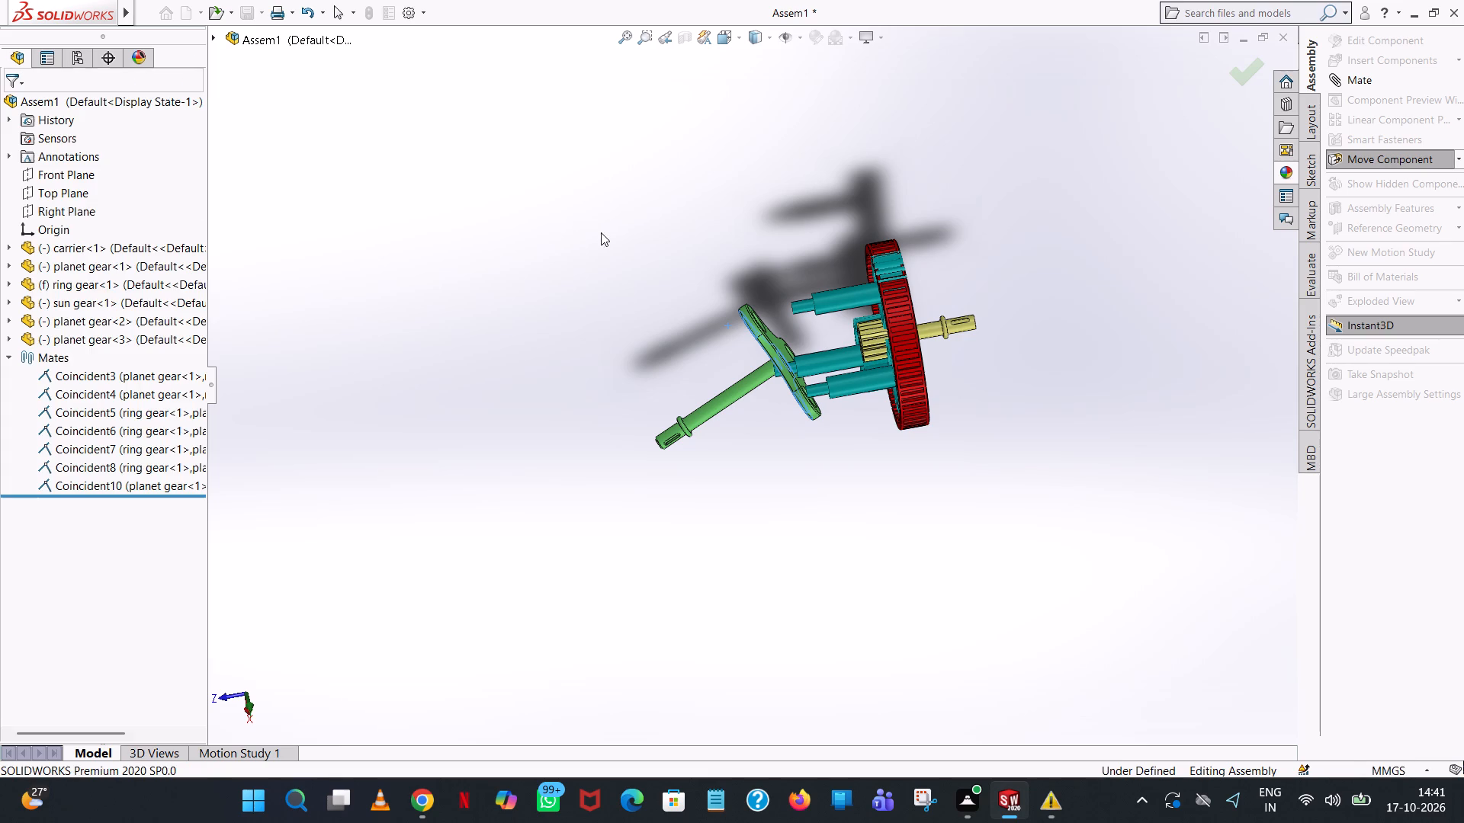
Add a concentric mate between one carrier hole and the stepped shaft end of planet gear 2.
{"action": "middle_click_drag", "start_coordinate": [605, 236], "coordinate": [770, 120]}
{"action": "scroll", "coordinate": [770, 124], "scroll_direction": "up", "scroll_amount": 1}
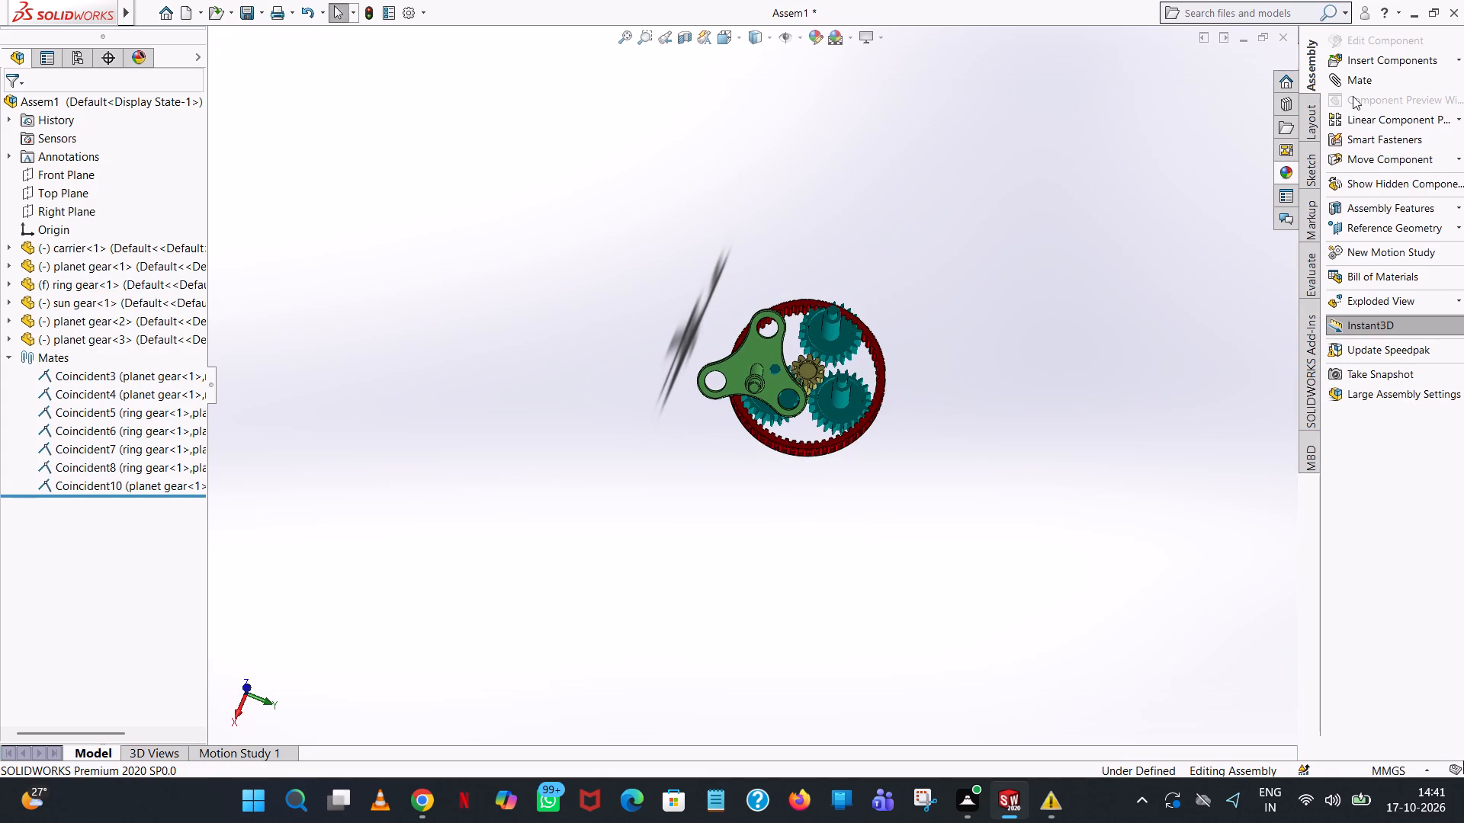
{"action": "left_click", "coordinate": [1372, 75]}
{"action": "middle_click_drag", "start_coordinate": [1064, 248], "coordinate": [868, 306]}
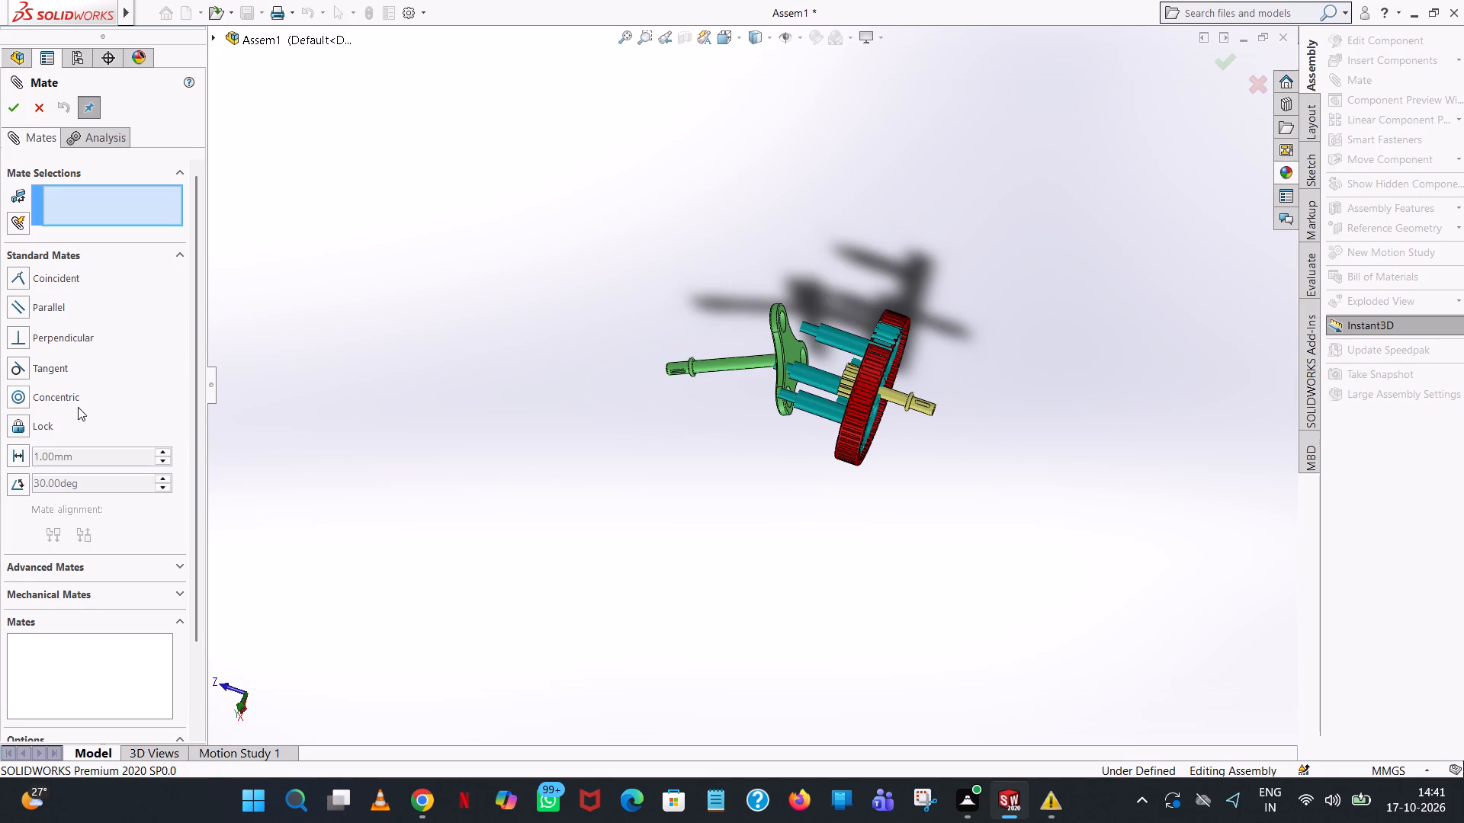
{"action": "left_click", "coordinate": [66, 397]}
{"action": "scroll", "coordinate": [764, 343], "scroll_direction": "down", "scroll_amount": 5}
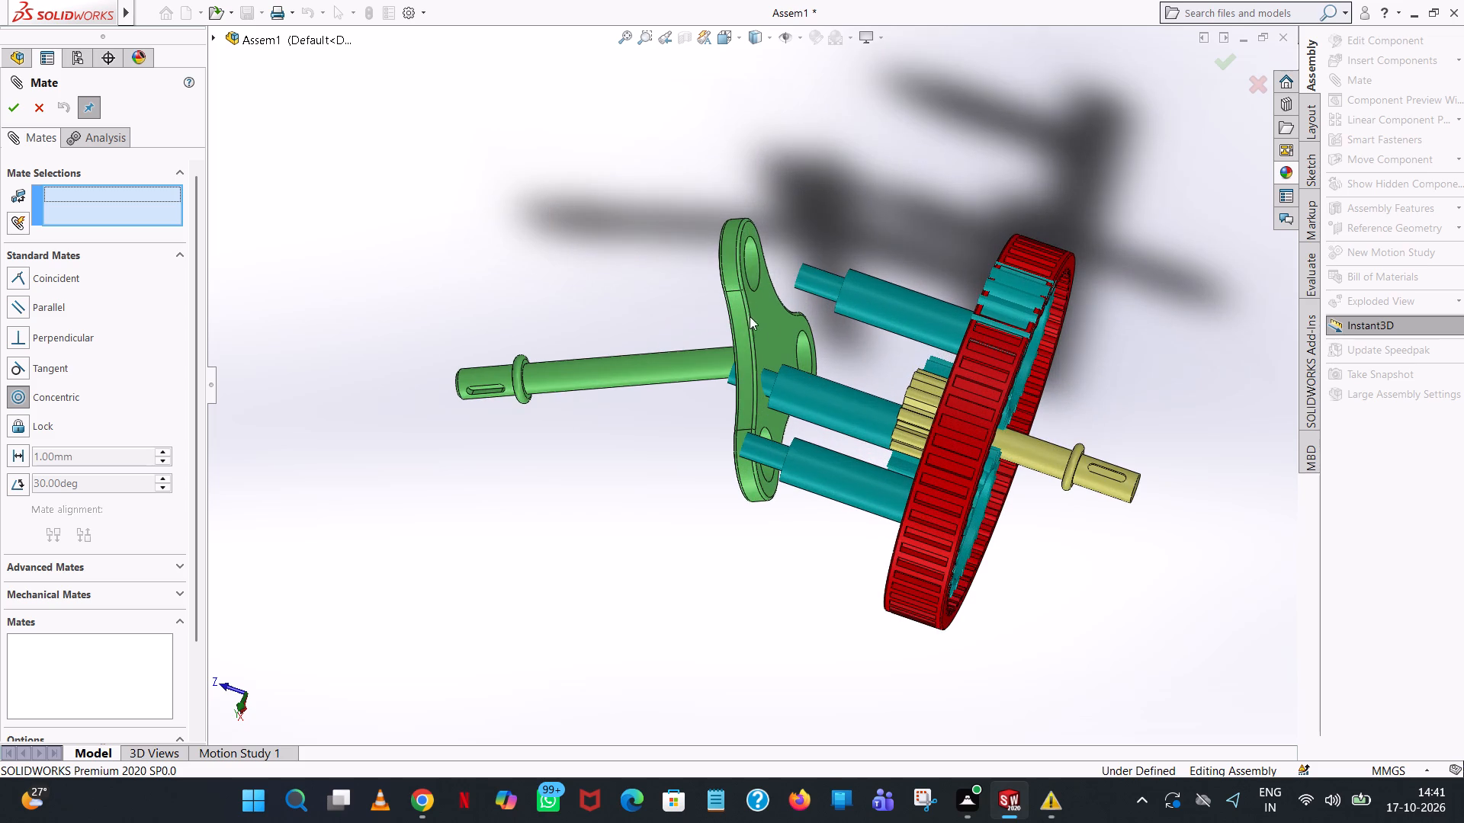
{"action": "left_click", "coordinate": [753, 260]}
{"action": "left_click", "coordinate": [817, 274]}
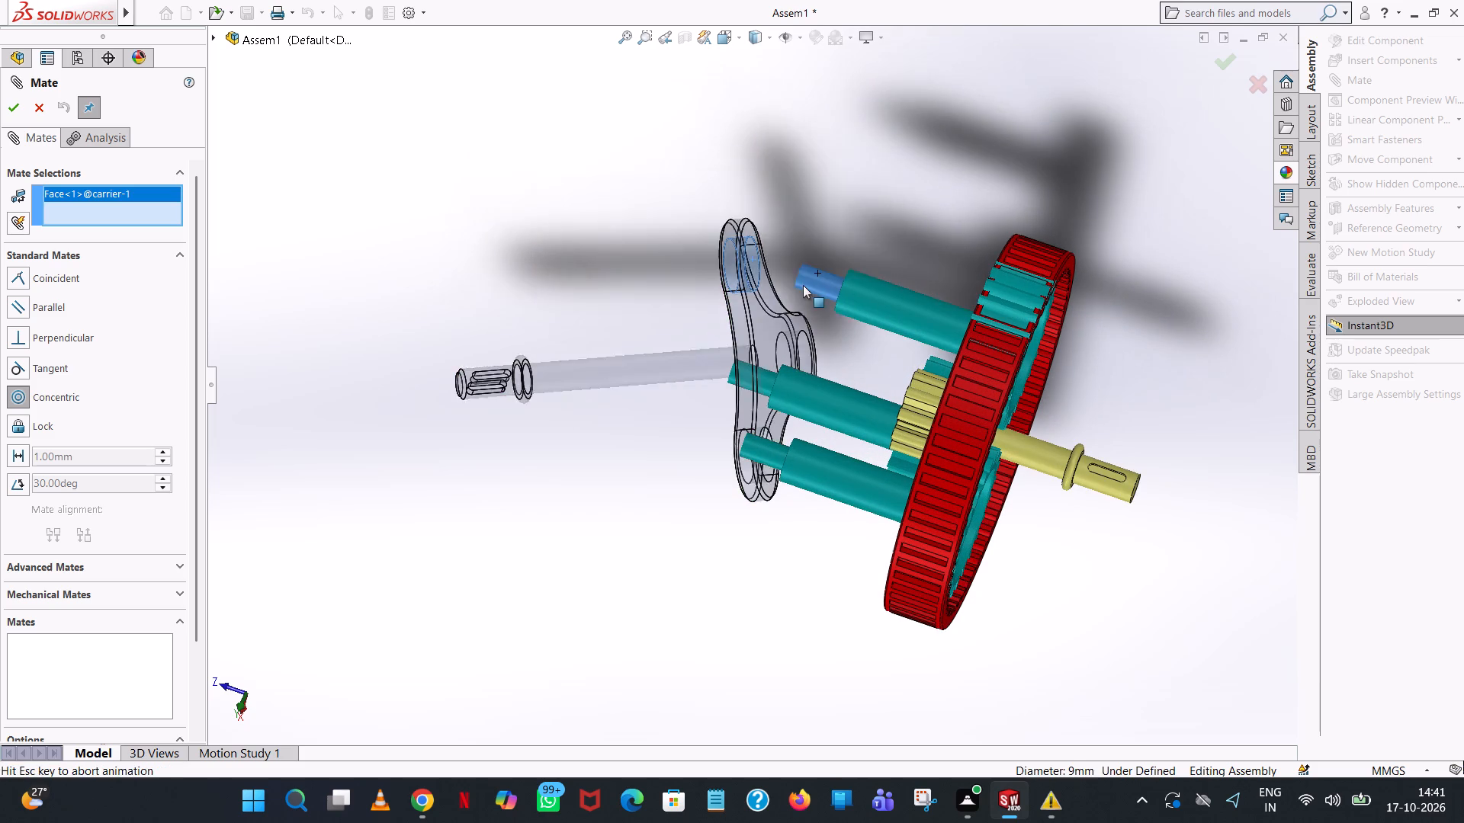
{"action": "left_click", "coordinate": [1035, 242]}
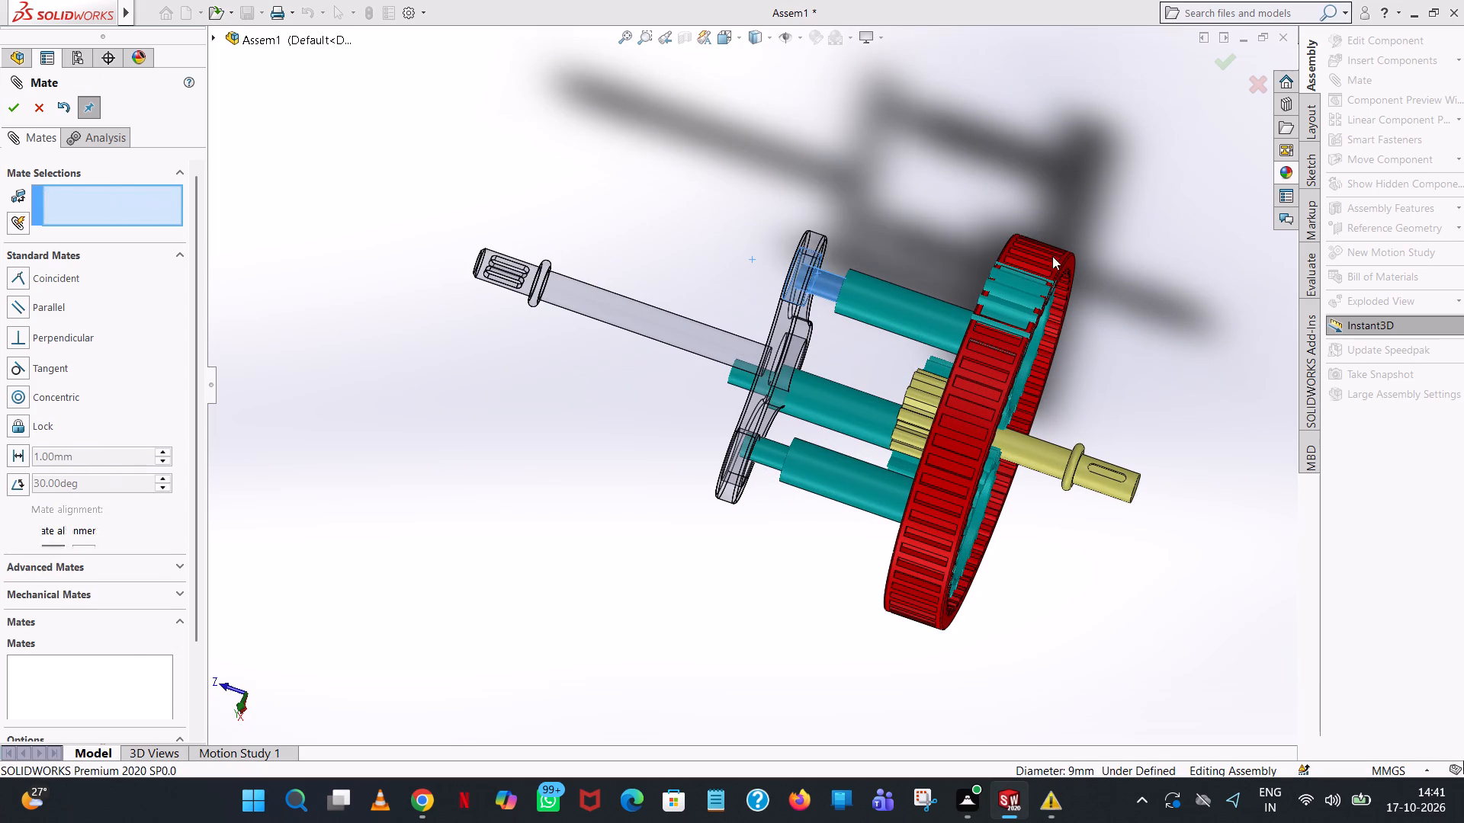
Add a concentric mate between planet gear 3's shaft and the carrier hole nearest to it.
{"action": "middle_click_drag", "start_coordinate": [1067, 322], "coordinate": [1232, 386]}
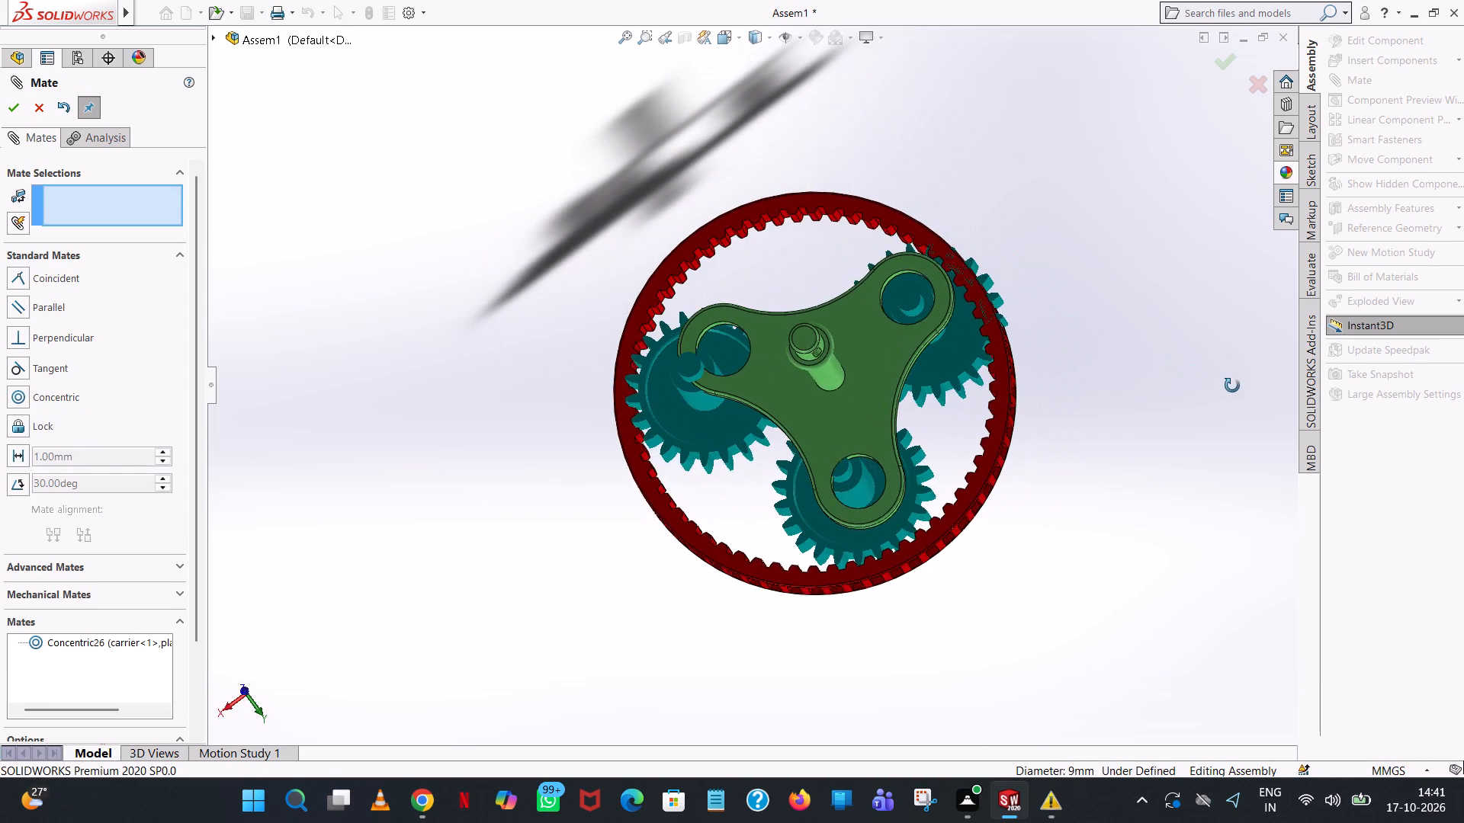
{"action": "middle_click_drag", "start_coordinate": [1232, 386], "coordinate": [1227, 392]}
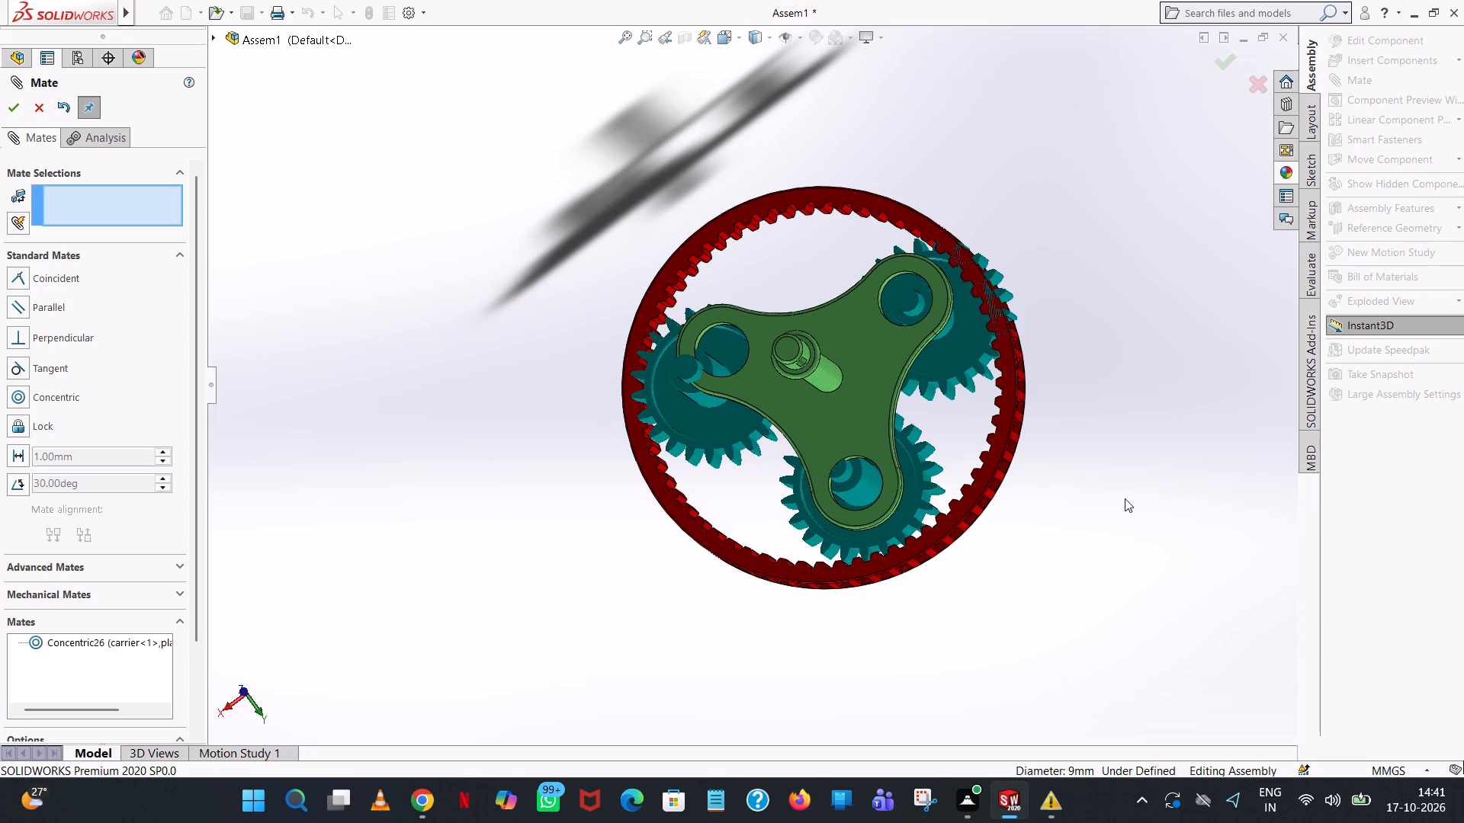
{"action": "left_click", "coordinate": [53, 393]}
{"action": "middle_click_drag", "start_coordinate": [1004, 631], "coordinate": [1067, 420]}
{"action": "scroll", "coordinate": [1003, 629], "scroll_direction": "up", "scroll_amount": 1}
{"action": "left_click", "coordinate": [854, 417]}
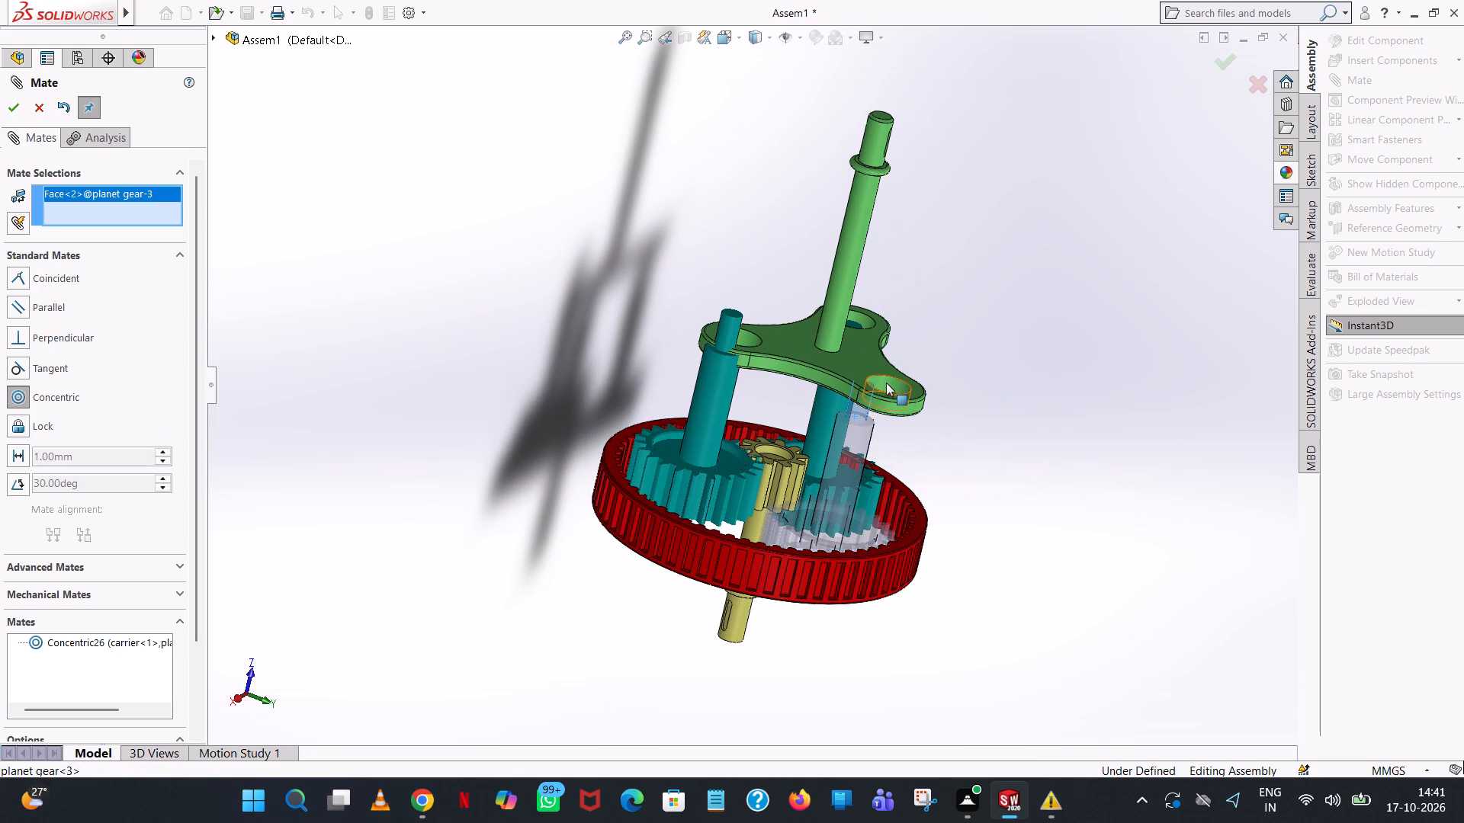
{"action": "left_click", "coordinate": [886, 383]}
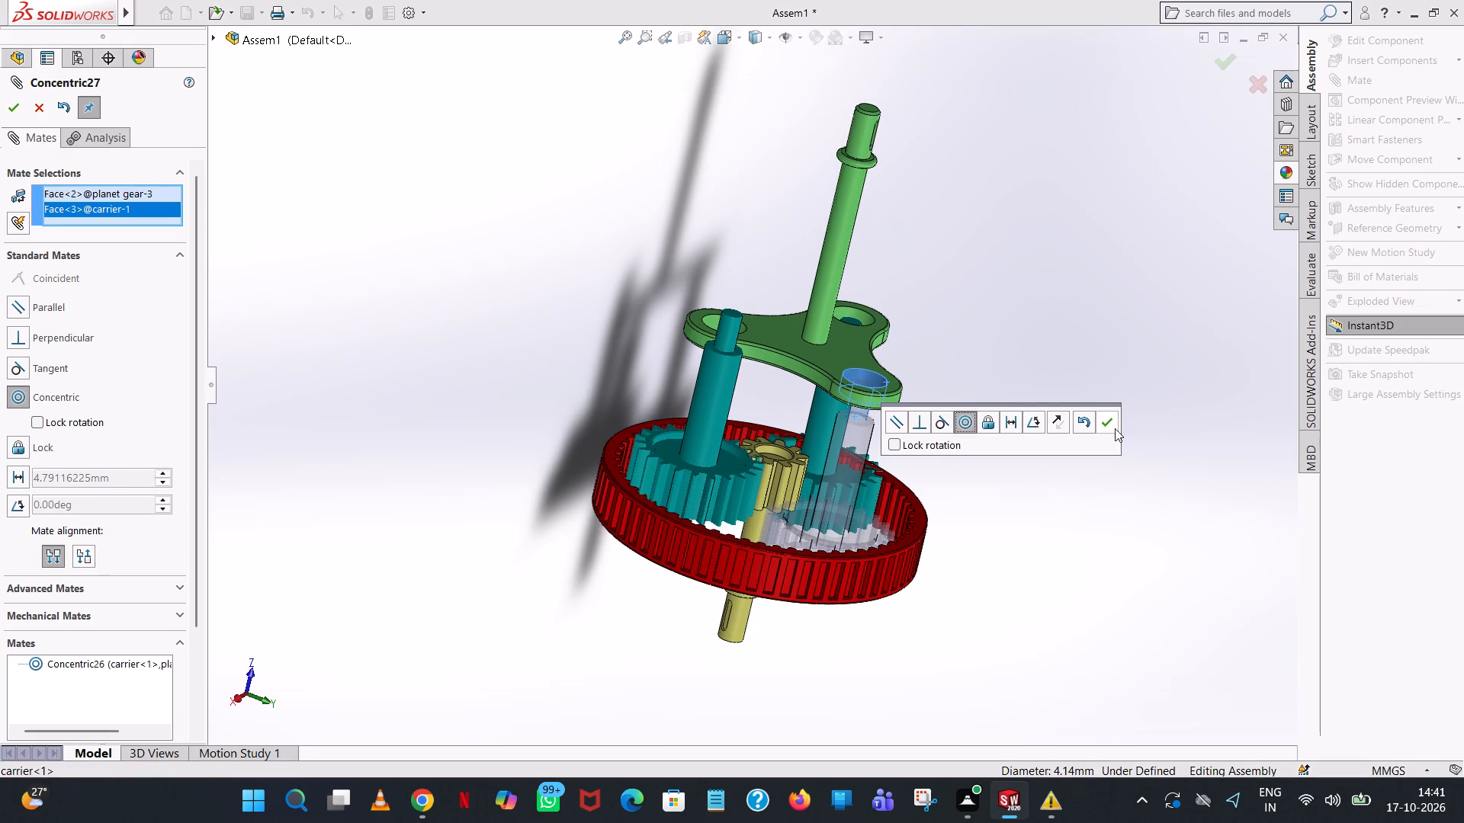
{"action": "left_click", "coordinate": [1106, 421]}
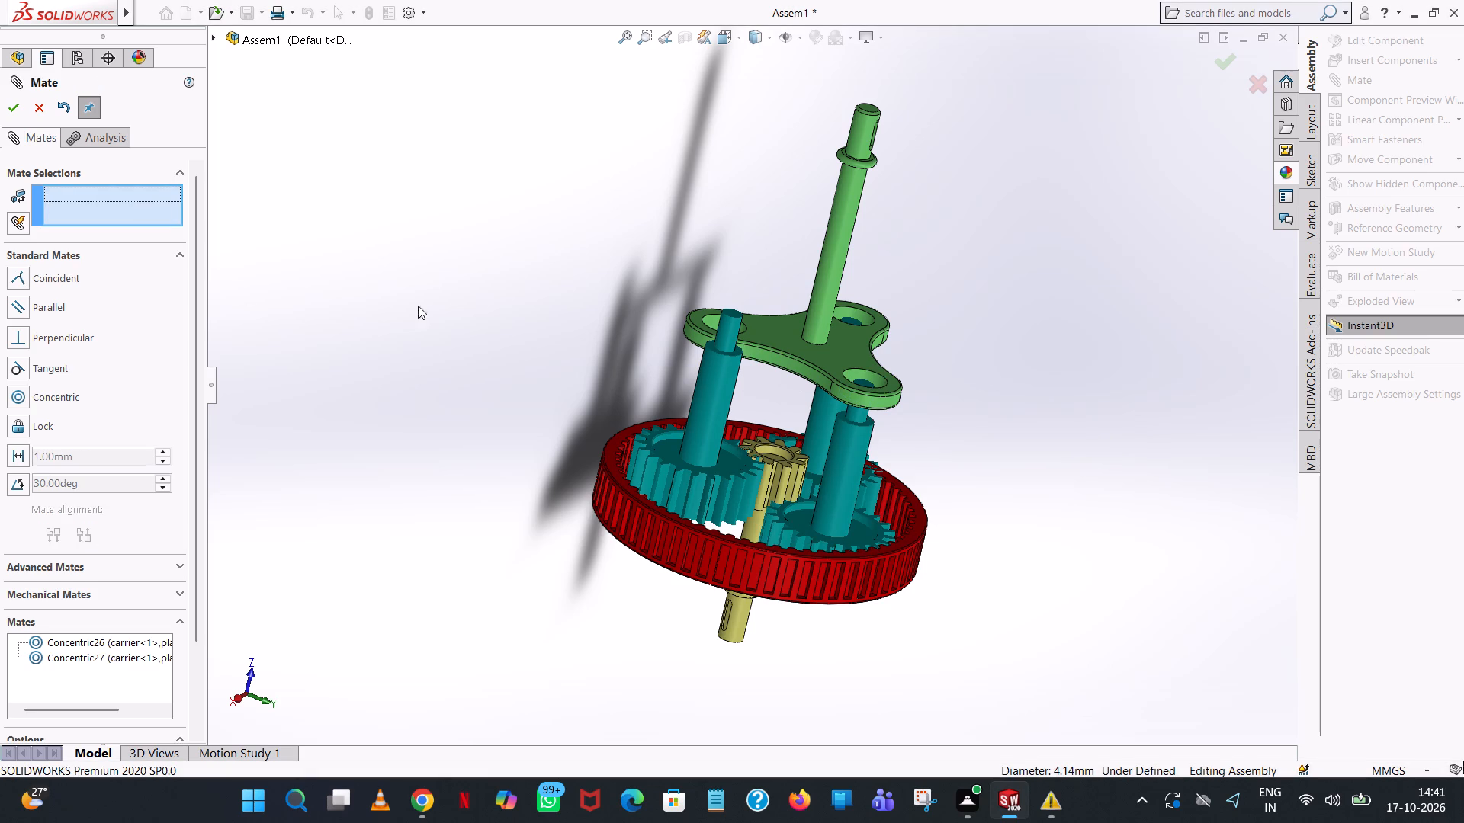
Add a concentric mate between the remaining carrier hole and planet gear 1's shaft.
{"action": "left_click", "coordinate": [59, 277]}
{"action": "left_click", "coordinate": [45, 397]}
{"action": "middle_click_drag", "start_coordinate": [459, 321], "coordinate": [477, 386]}
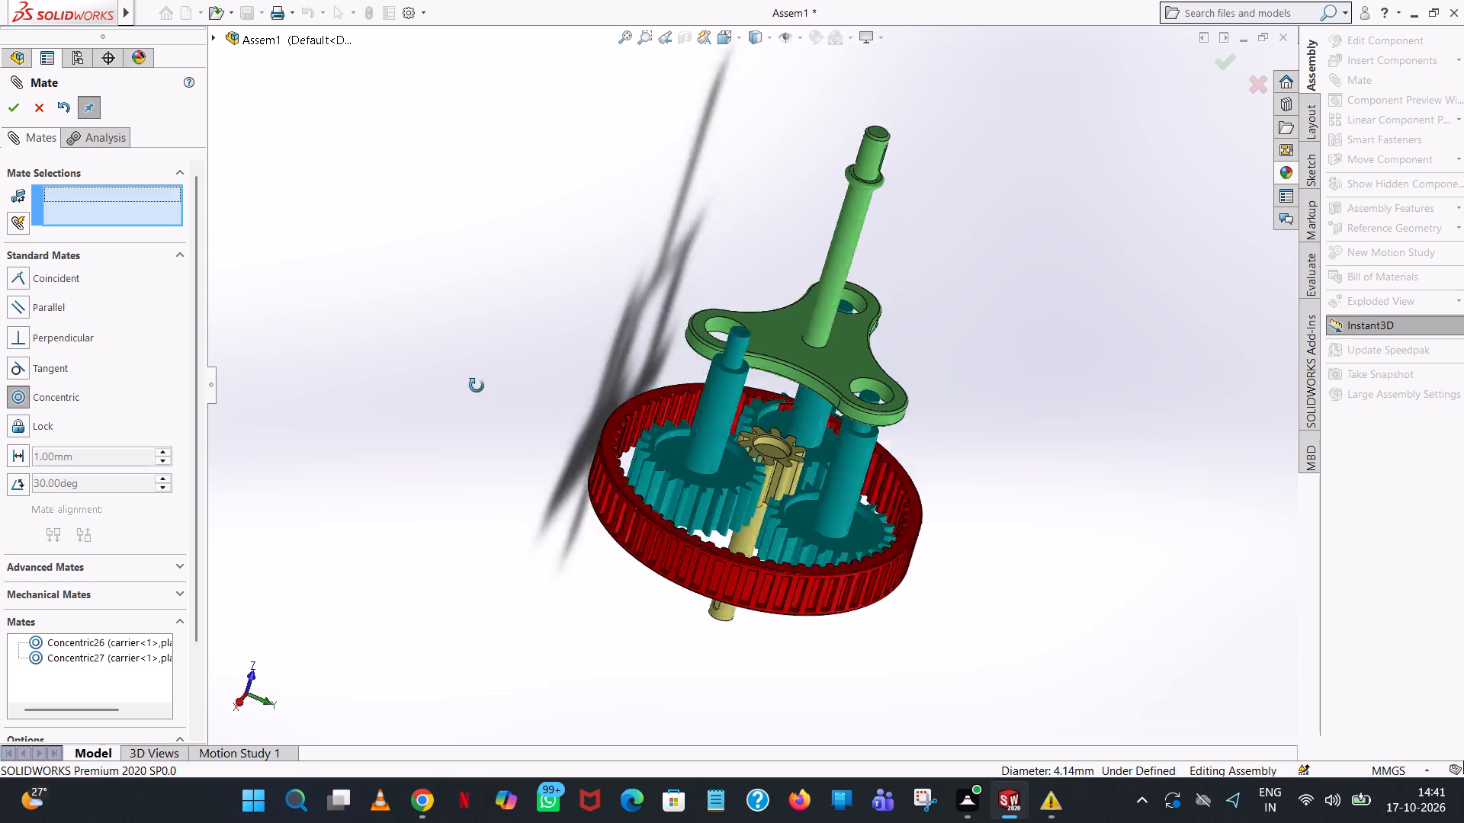
{"action": "middle_click_drag", "start_coordinate": [477, 386], "coordinate": [496, 604]}
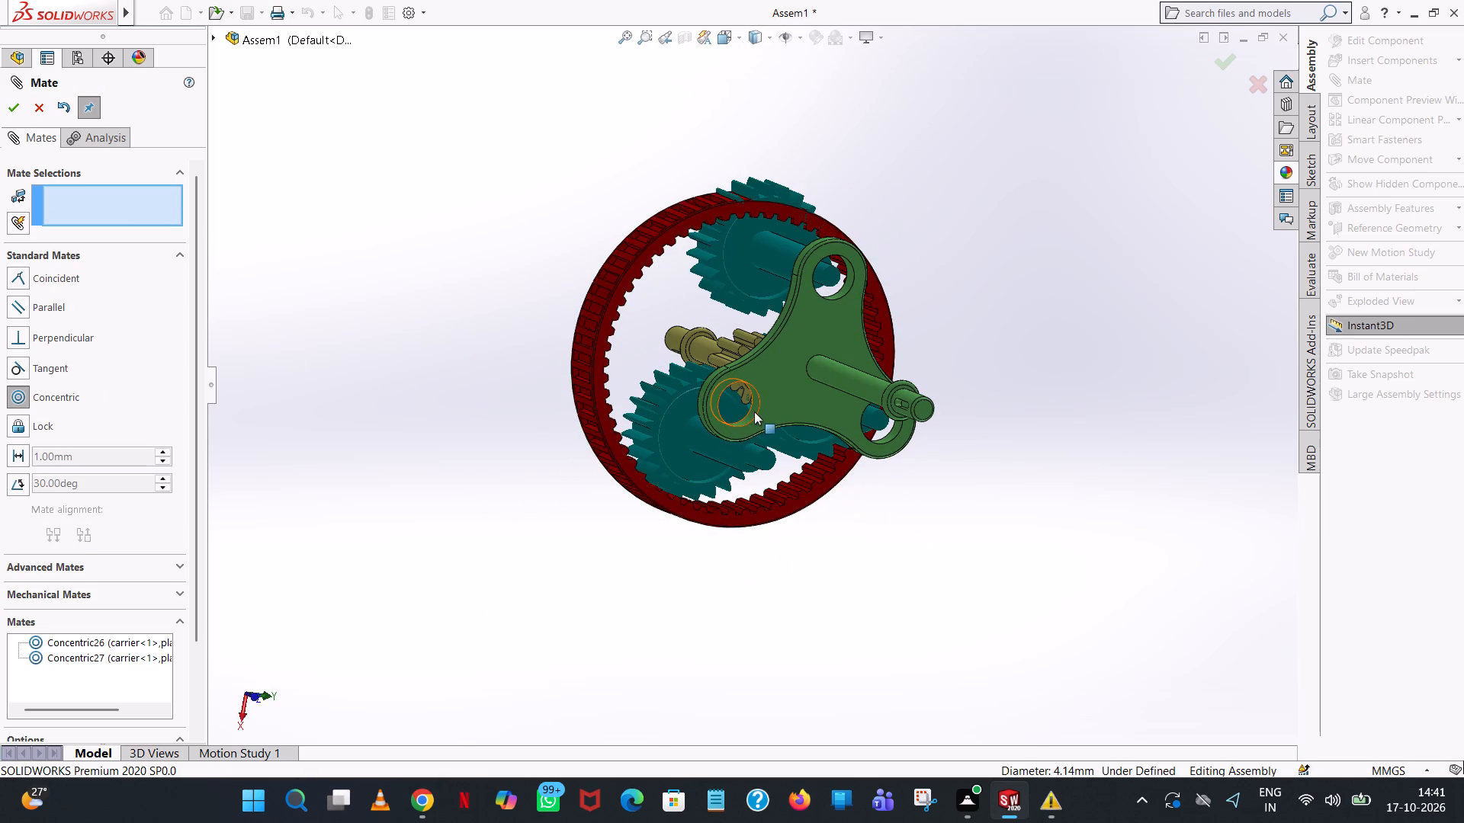
{"action": "left_click", "coordinate": [754, 411]}
{"action": "left_click", "coordinate": [753, 457]}
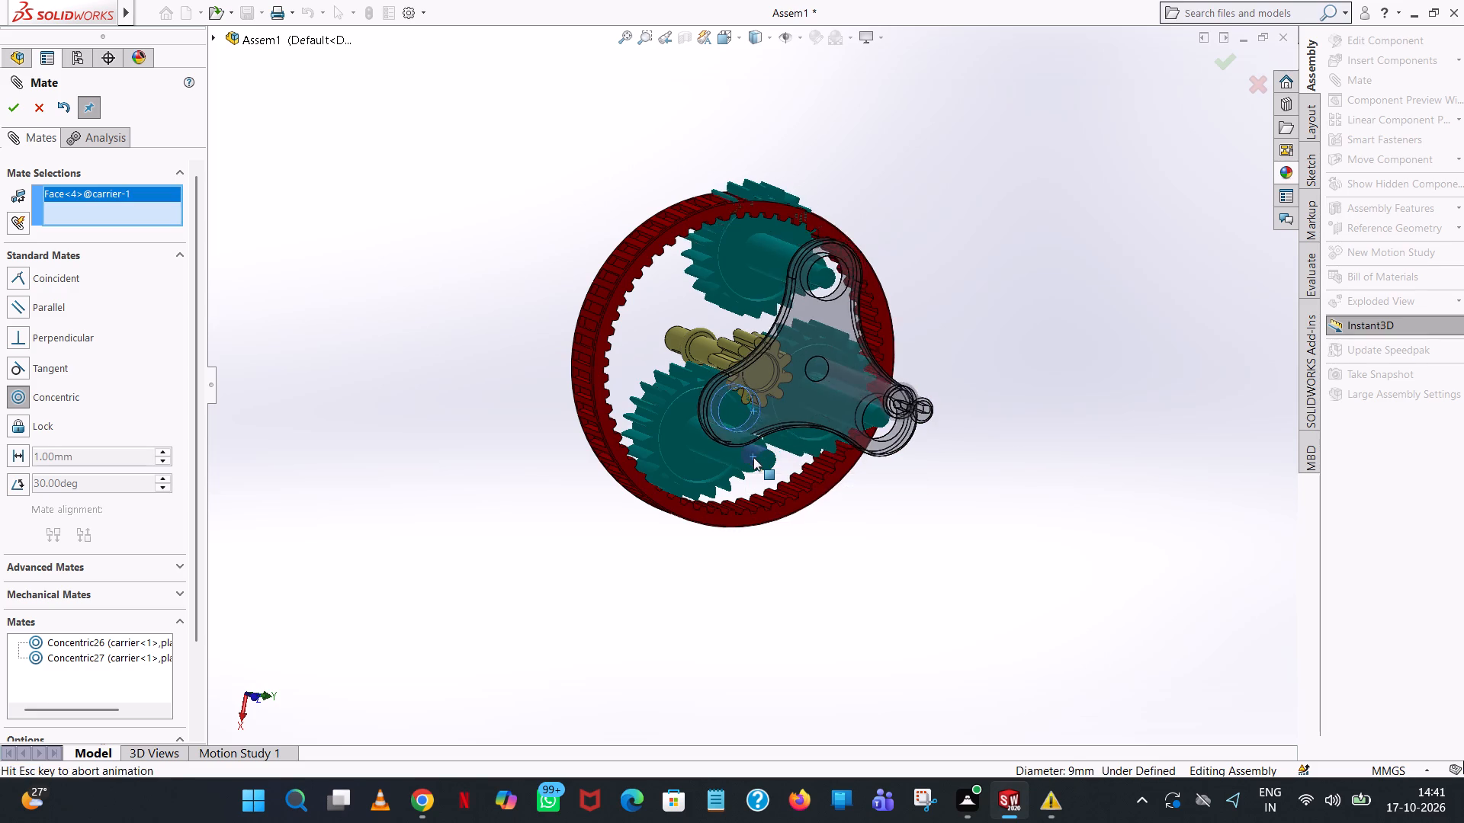
{"action": "left_click", "coordinate": [1007, 474]}
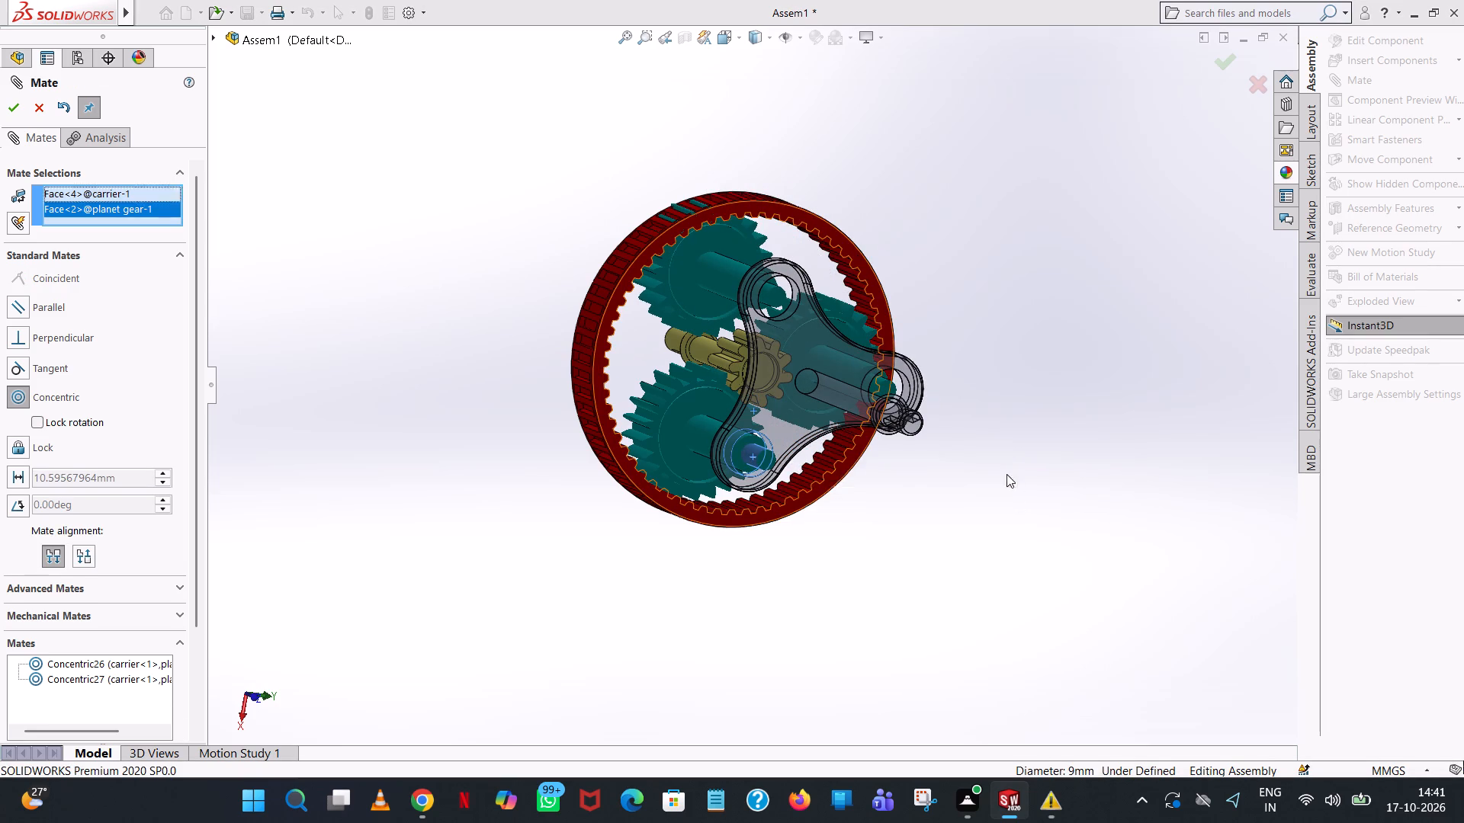
Examine the gear set from the carrier side, the side and the back to check carrier alignment and gear meshing.
{"action": "middle_click_drag", "start_coordinate": [959, 495], "coordinate": [917, 460]}
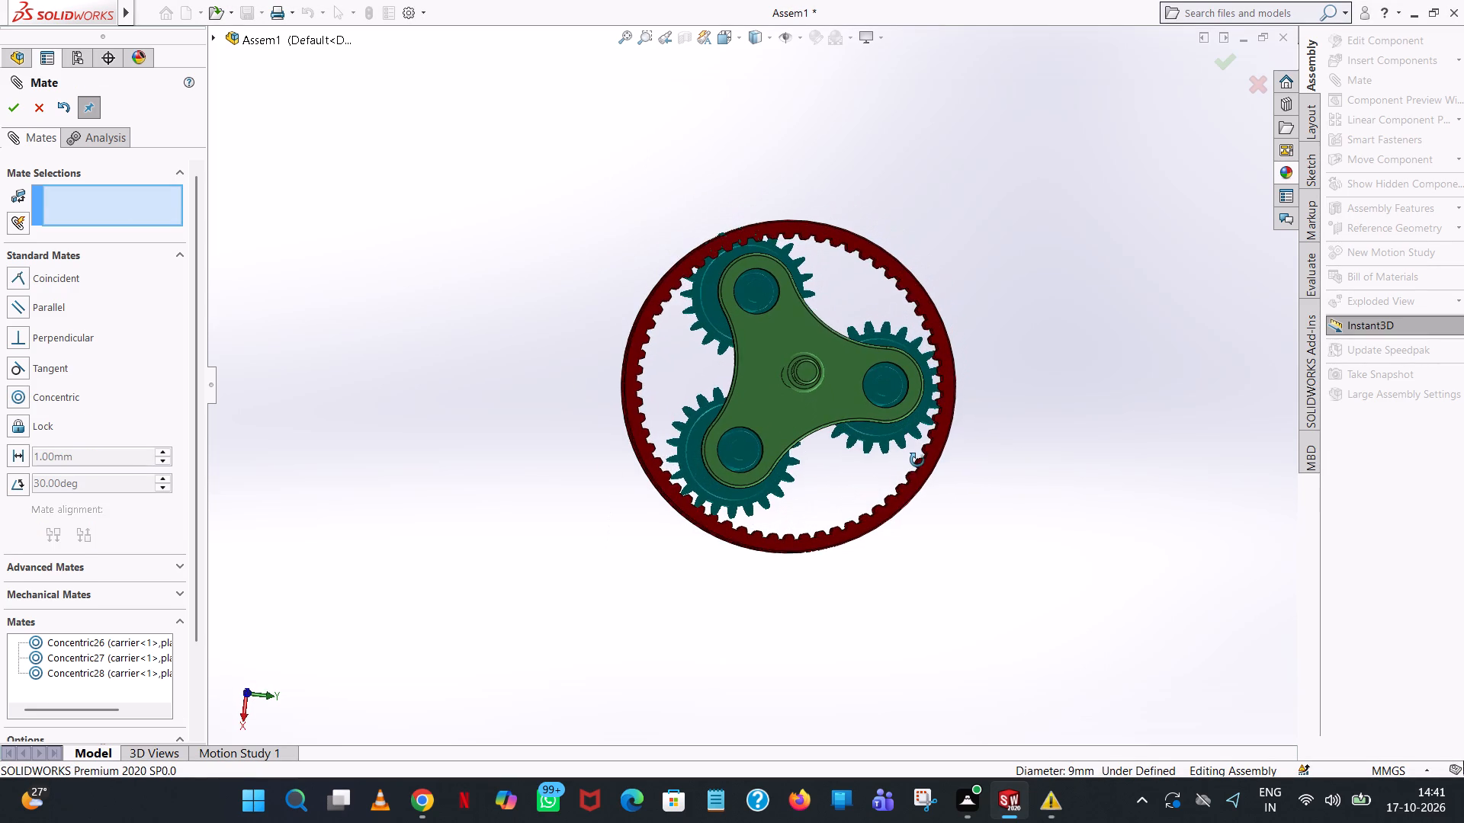
{"action": "middle_click_drag", "start_coordinate": [917, 460], "coordinate": [1052, 421]}
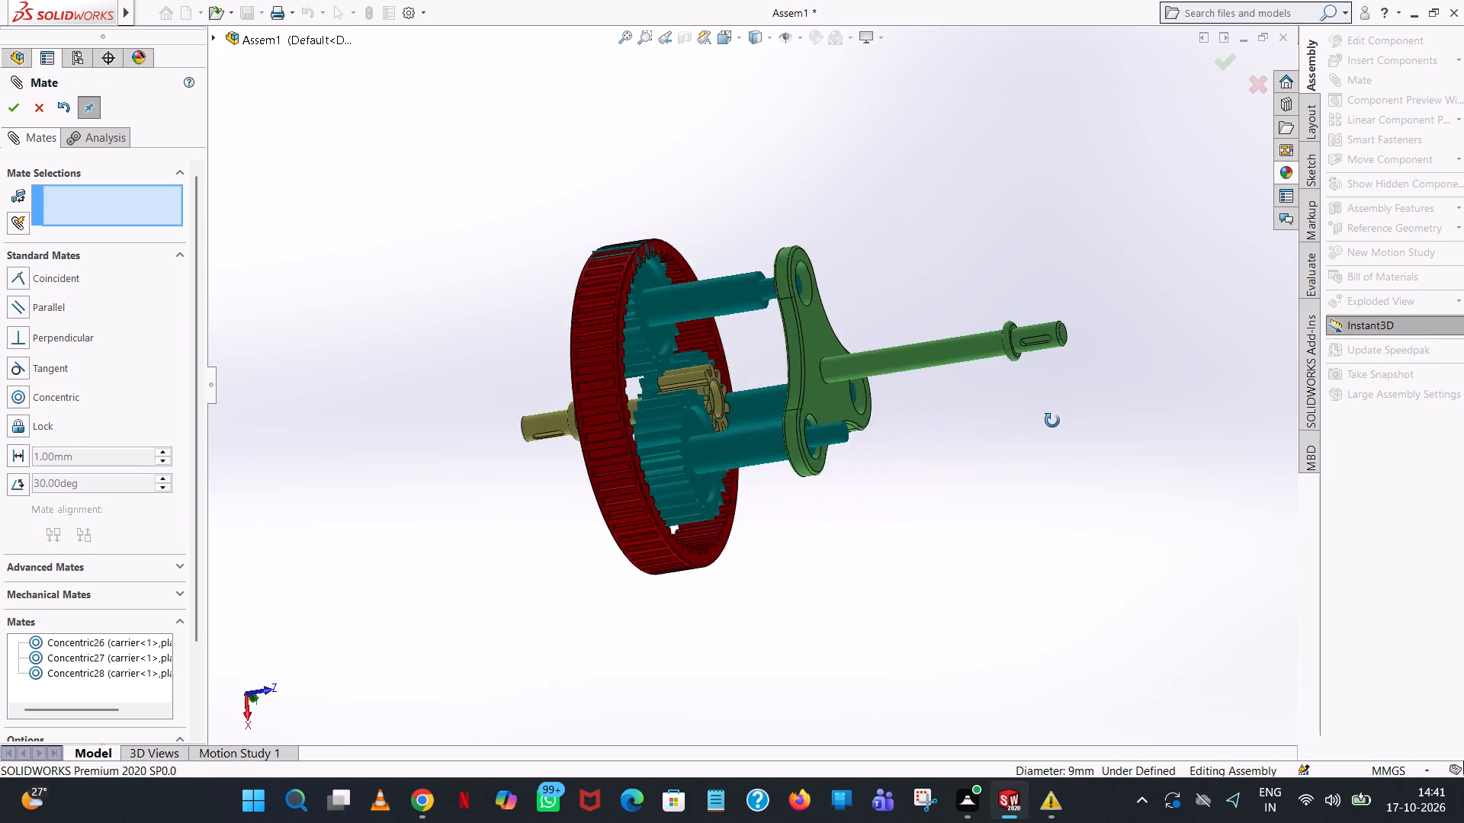
{"action": "middle_click_drag", "start_coordinate": [1052, 421], "coordinate": [1244, 367]}
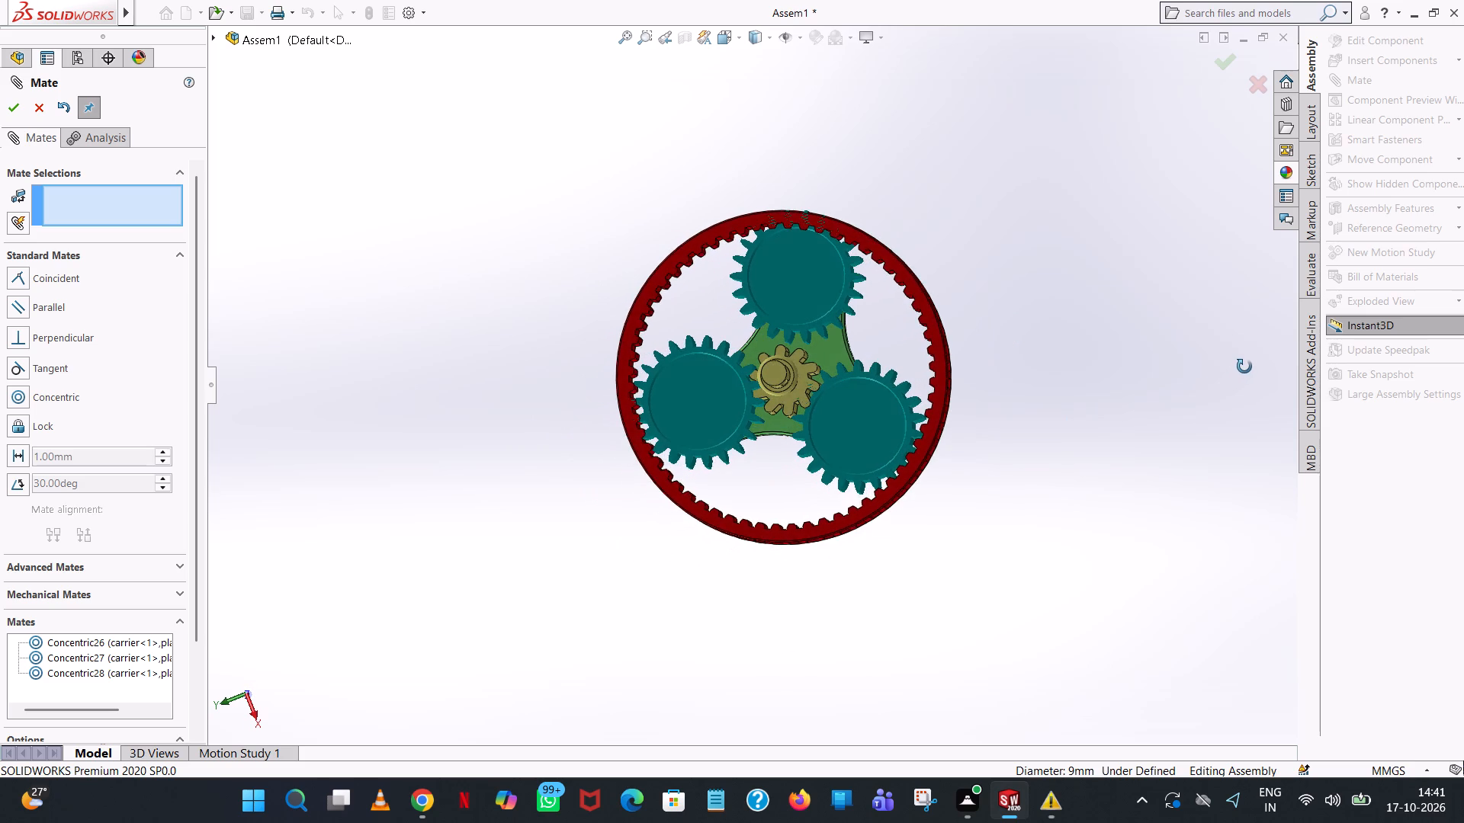
{"action": "middle_click_drag", "start_coordinate": [1244, 367], "coordinate": [1249, 394]}
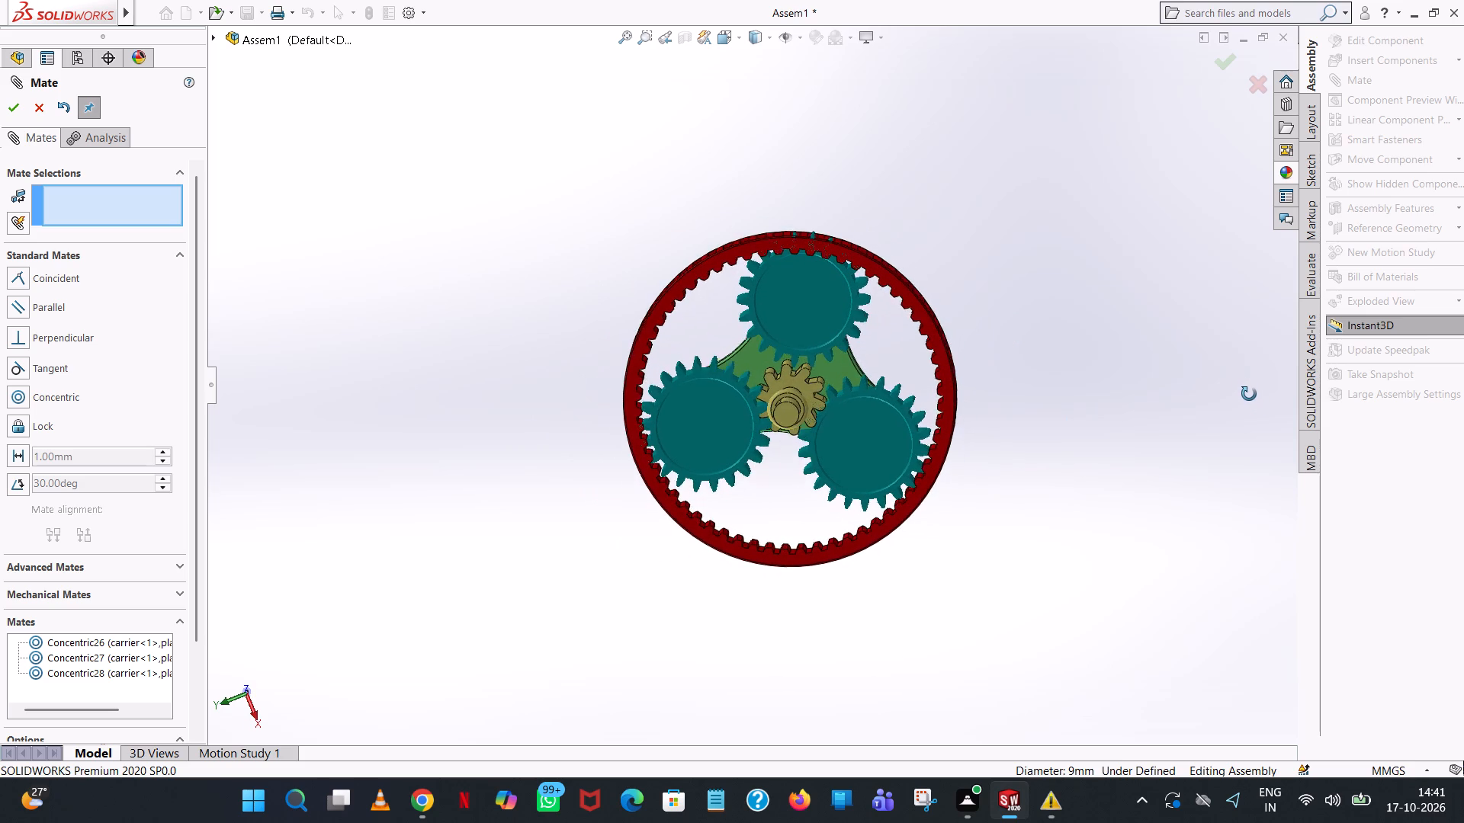
{"action": "middle_click_drag", "start_coordinate": [1249, 394], "coordinate": [1249, 377]}
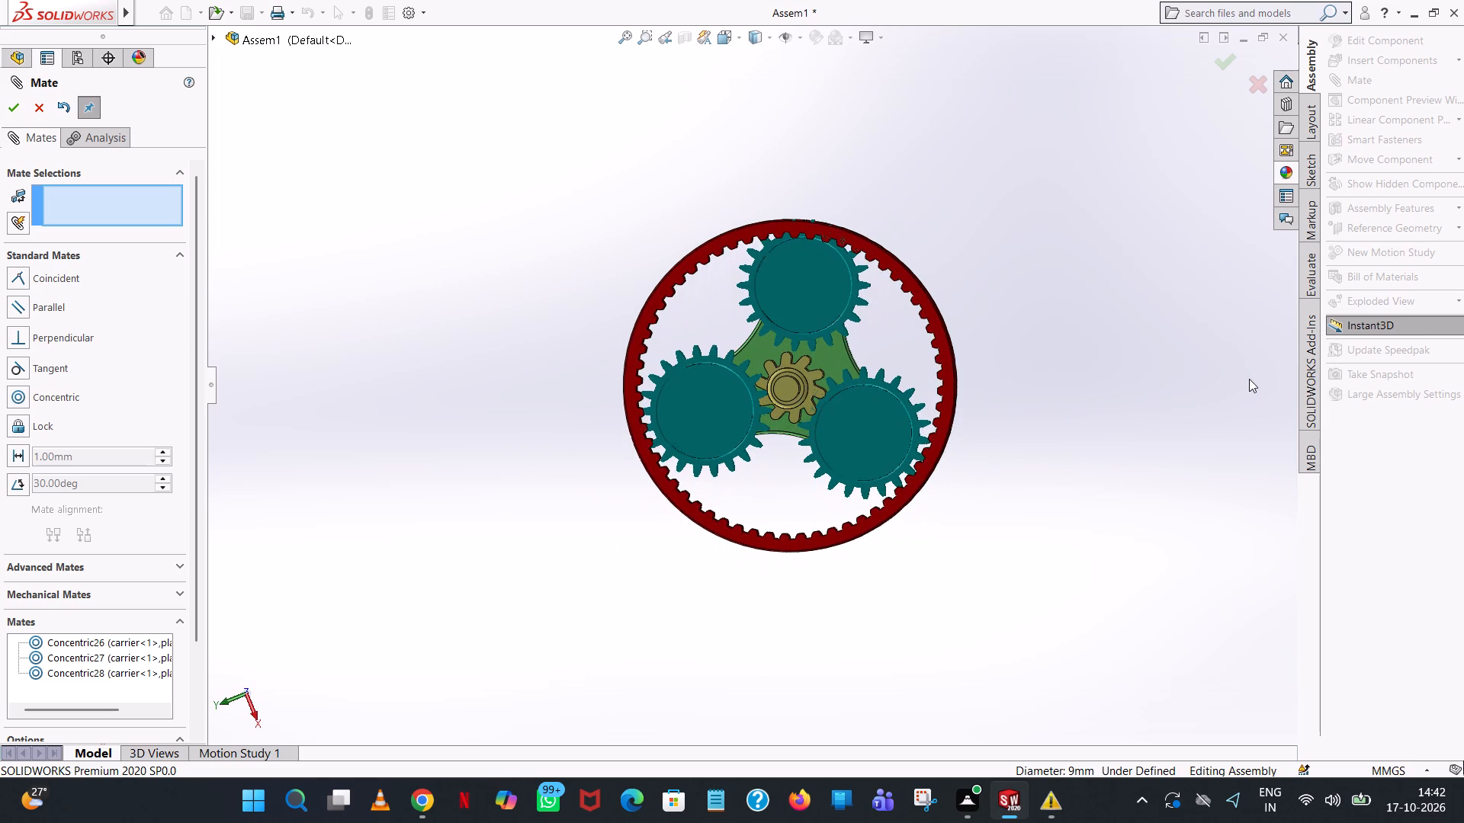
{"action": "scroll", "coordinate": [1249, 379], "scroll_direction": "up", "scroll_amount": 1}
{"action": "middle_click_drag", "start_coordinate": [1245, 386], "coordinate": [935, 425]}
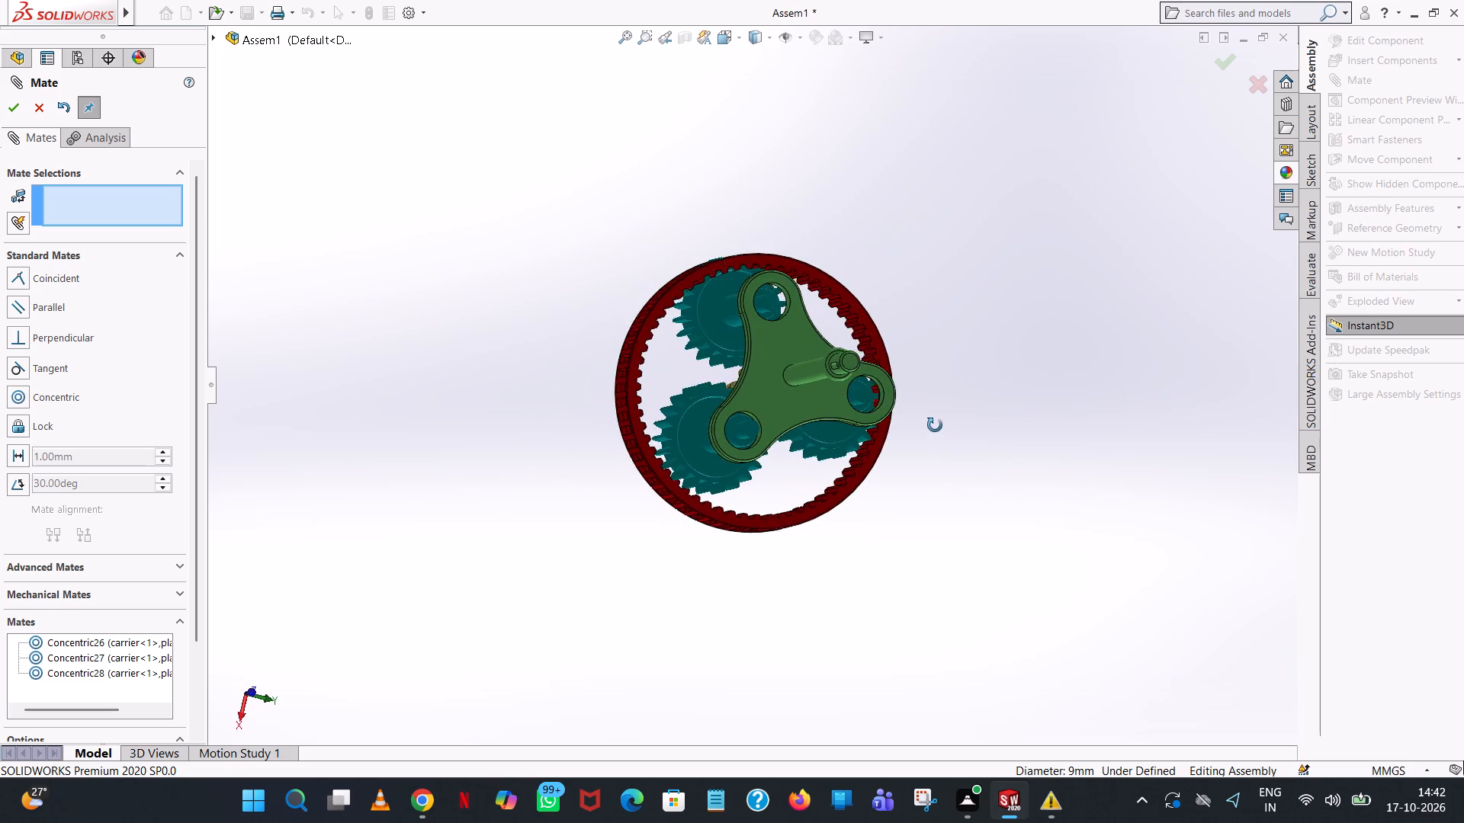
Swing planet gear 1 back and forth inside the ring gear to test how the planets and carrier move together.
{"action": "middle_click_drag", "start_coordinate": [935, 425], "coordinate": [602, 506]}
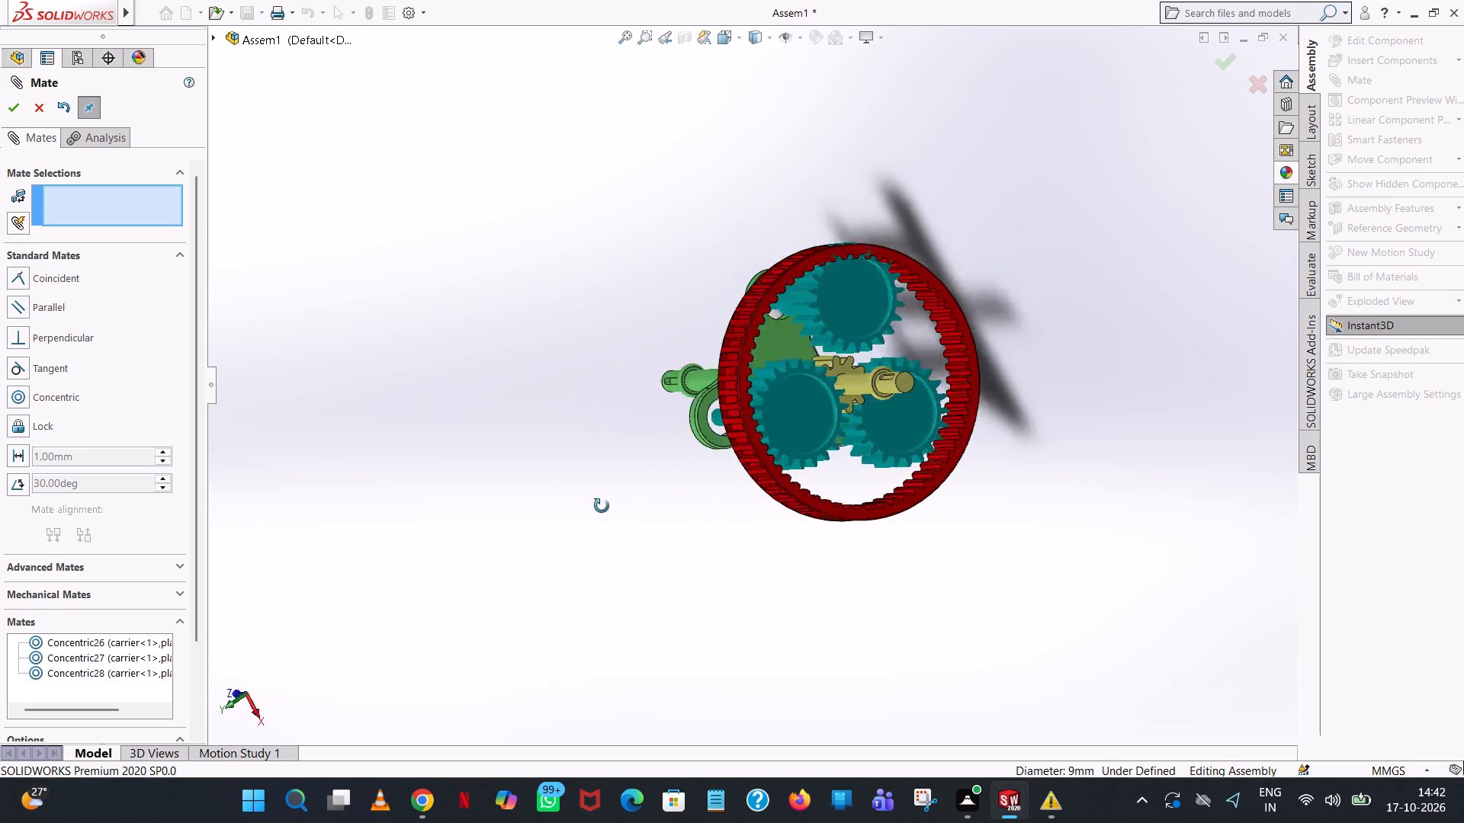
{"action": "middle_click_drag", "start_coordinate": [602, 506], "coordinate": [546, 530]}
{"action": "scroll", "coordinate": [788, 409], "scroll_direction": "up", "scroll_amount": 1}
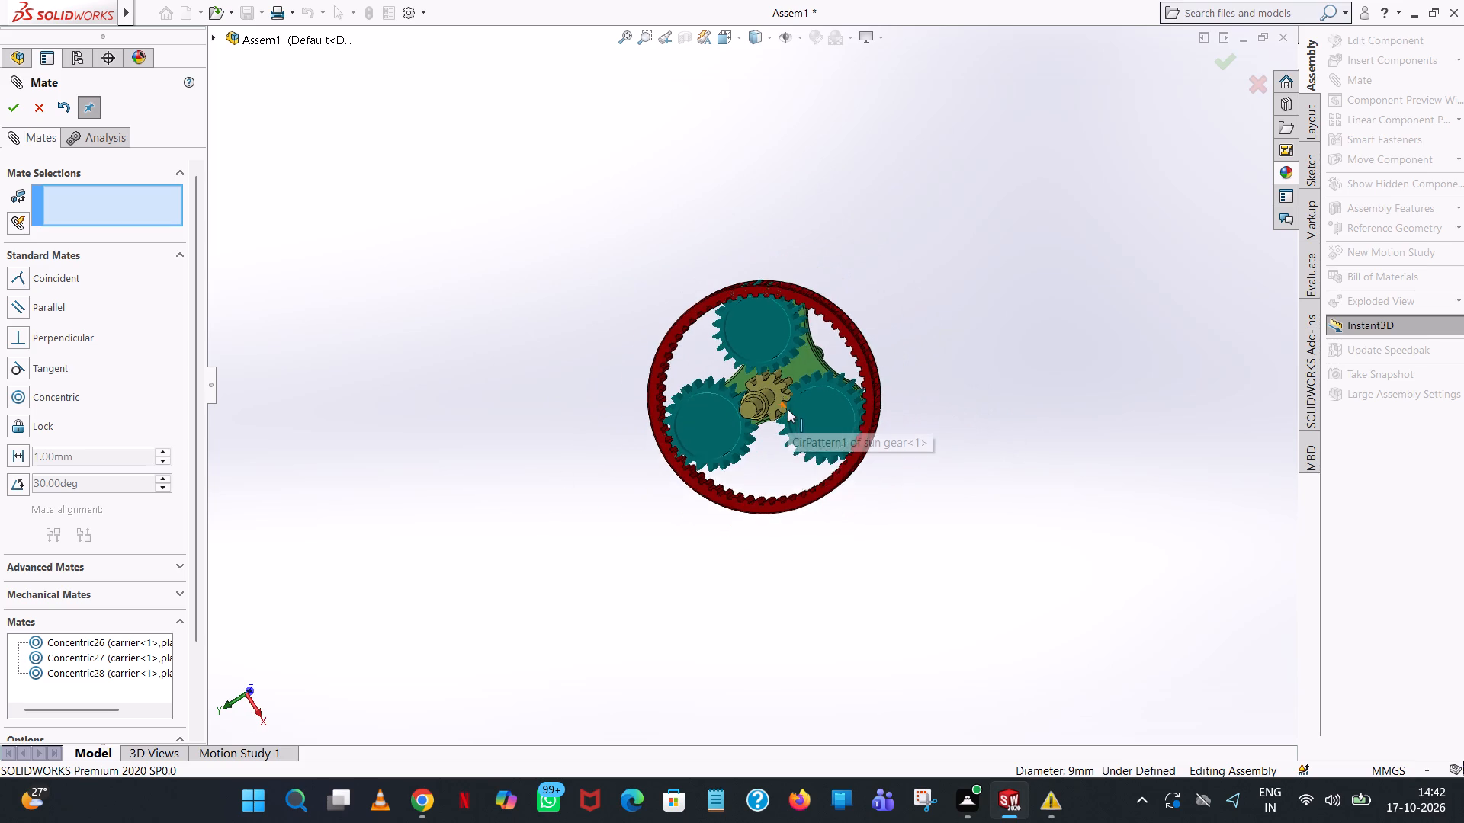
{"action": "scroll", "coordinate": [788, 409], "scroll_direction": "up", "scroll_amount": 1}
{"action": "scroll", "coordinate": [786, 411], "scroll_direction": "down", "scroll_amount": 7}
{"action": "left_click_drag", "start_coordinate": [891, 297], "coordinate": [897, 324]}
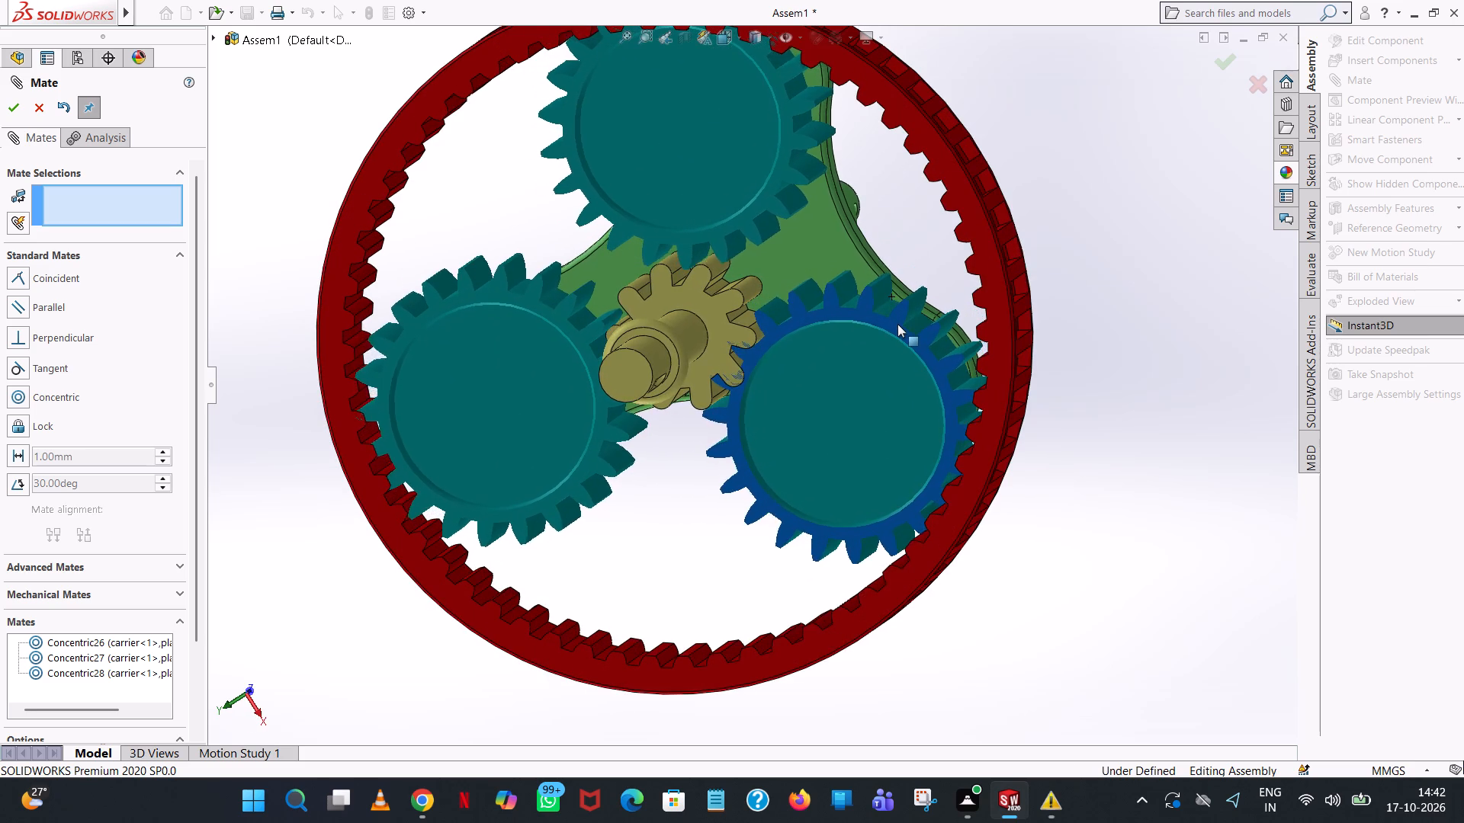
{"action": "left_click_drag", "start_coordinate": [897, 324], "coordinate": [865, 407]}
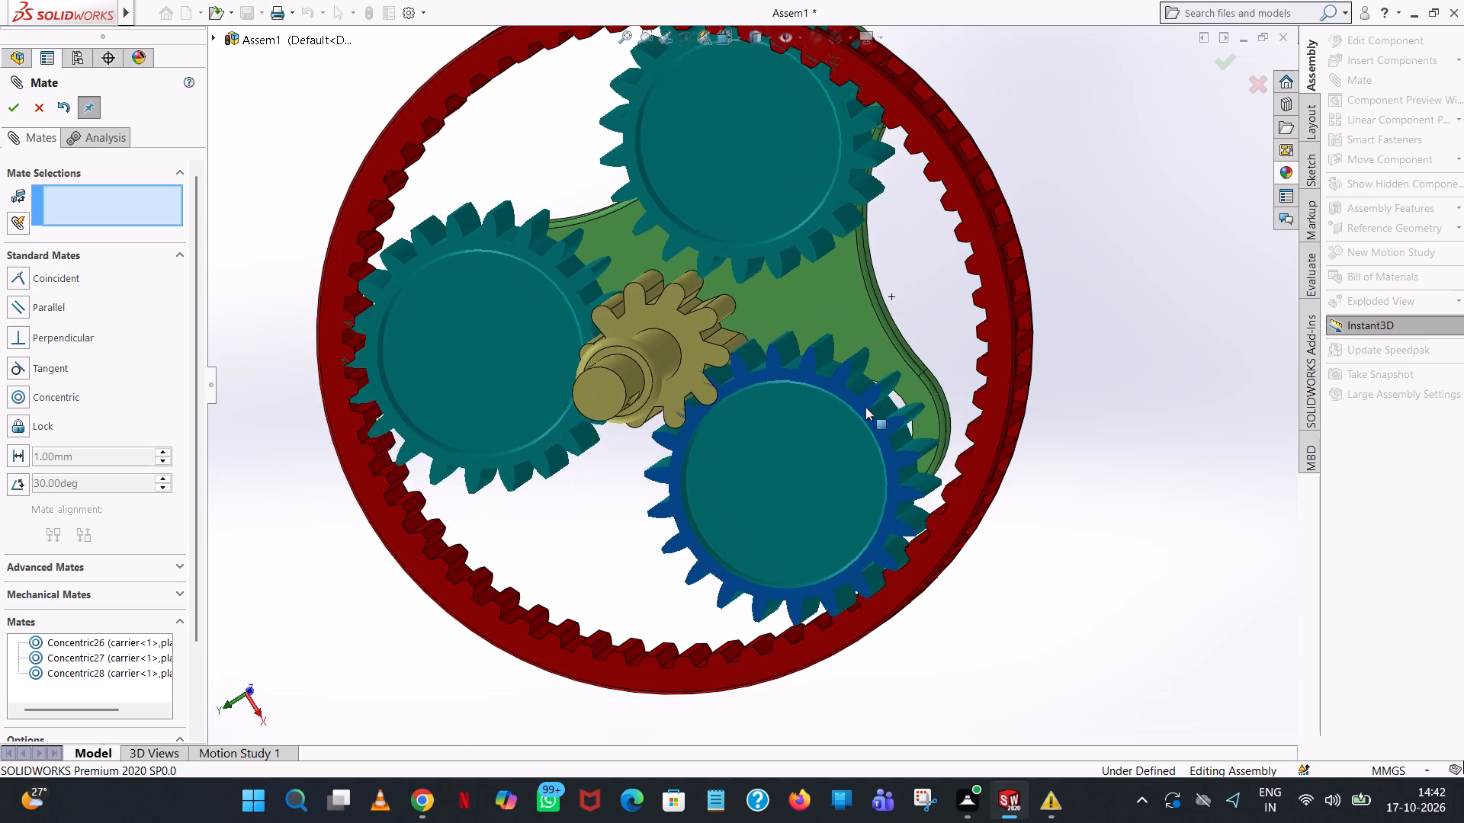
{"action": "left_click_drag", "start_coordinate": [865, 407], "coordinate": [750, 530]}
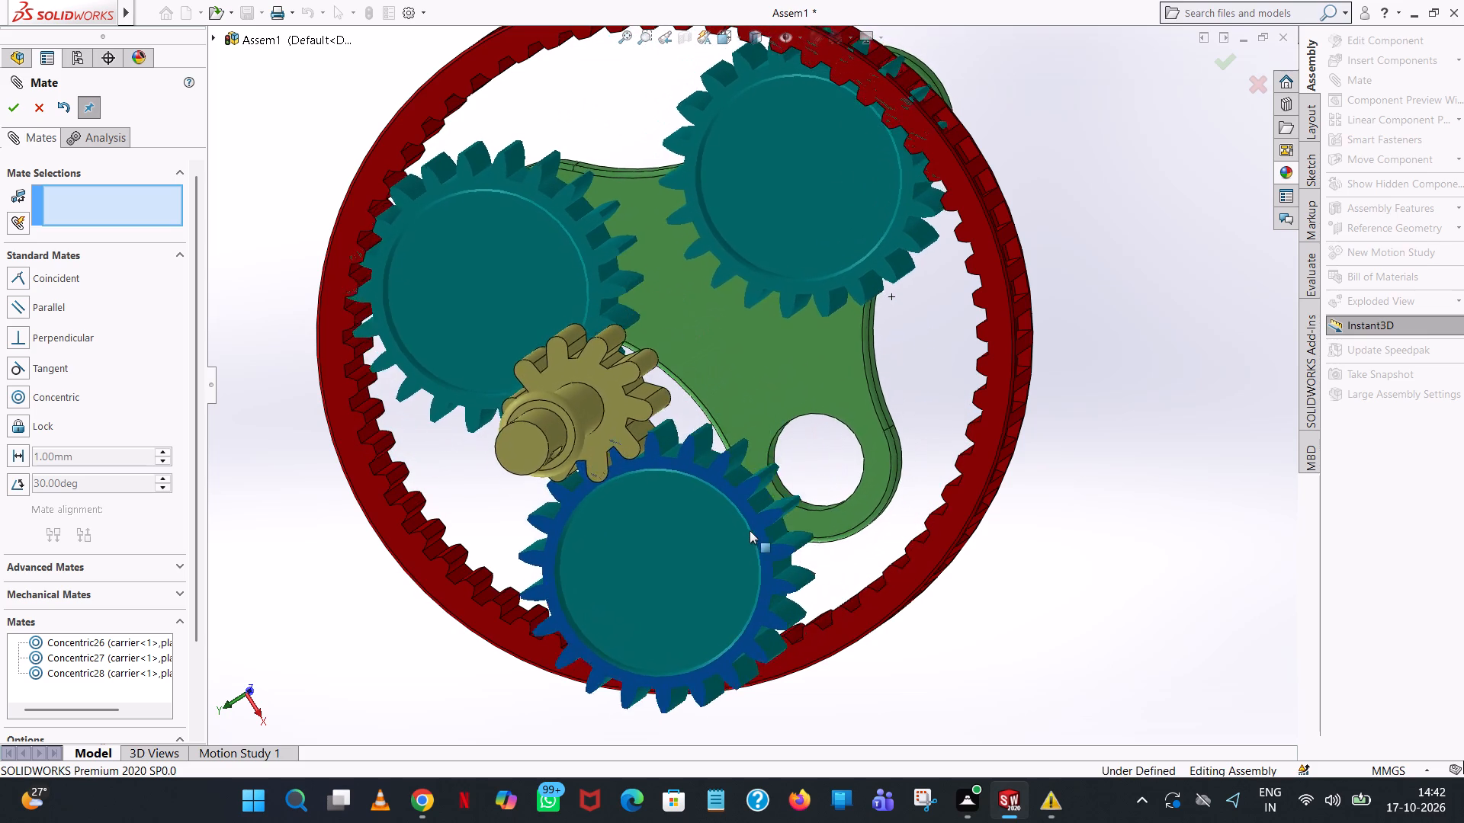
{"action": "left_click_drag", "start_coordinate": [750, 530], "coordinate": [888, 393]}
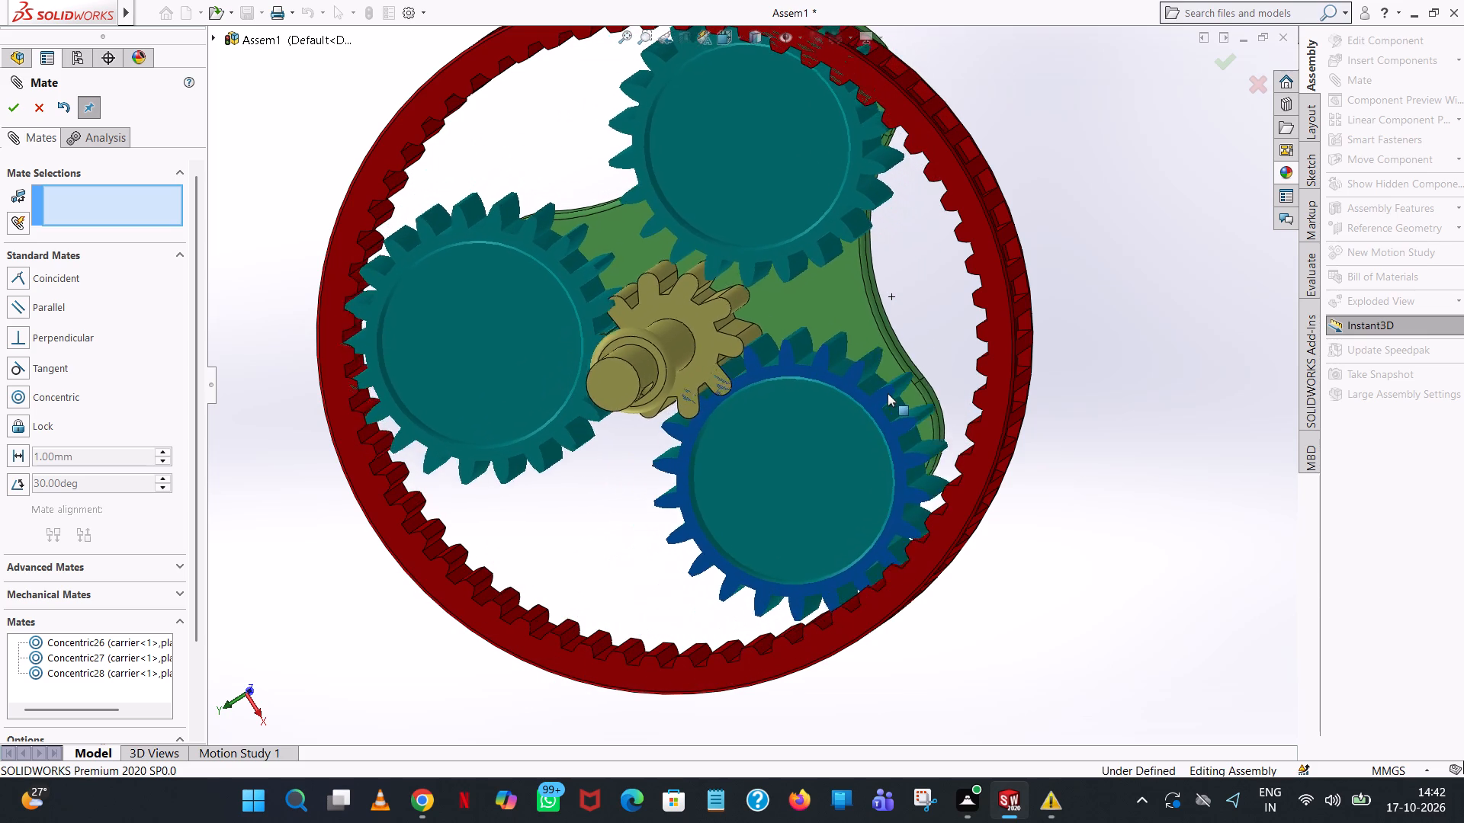
{"action": "left_click_drag", "start_coordinate": [888, 393], "coordinate": [894, 386]}
Slide planet gear 1 and the sun gear axially until their toothed sections sit within the ring gear's width.
{"action": "middle_click_drag", "start_coordinate": [1091, 352], "coordinate": [948, 389]}
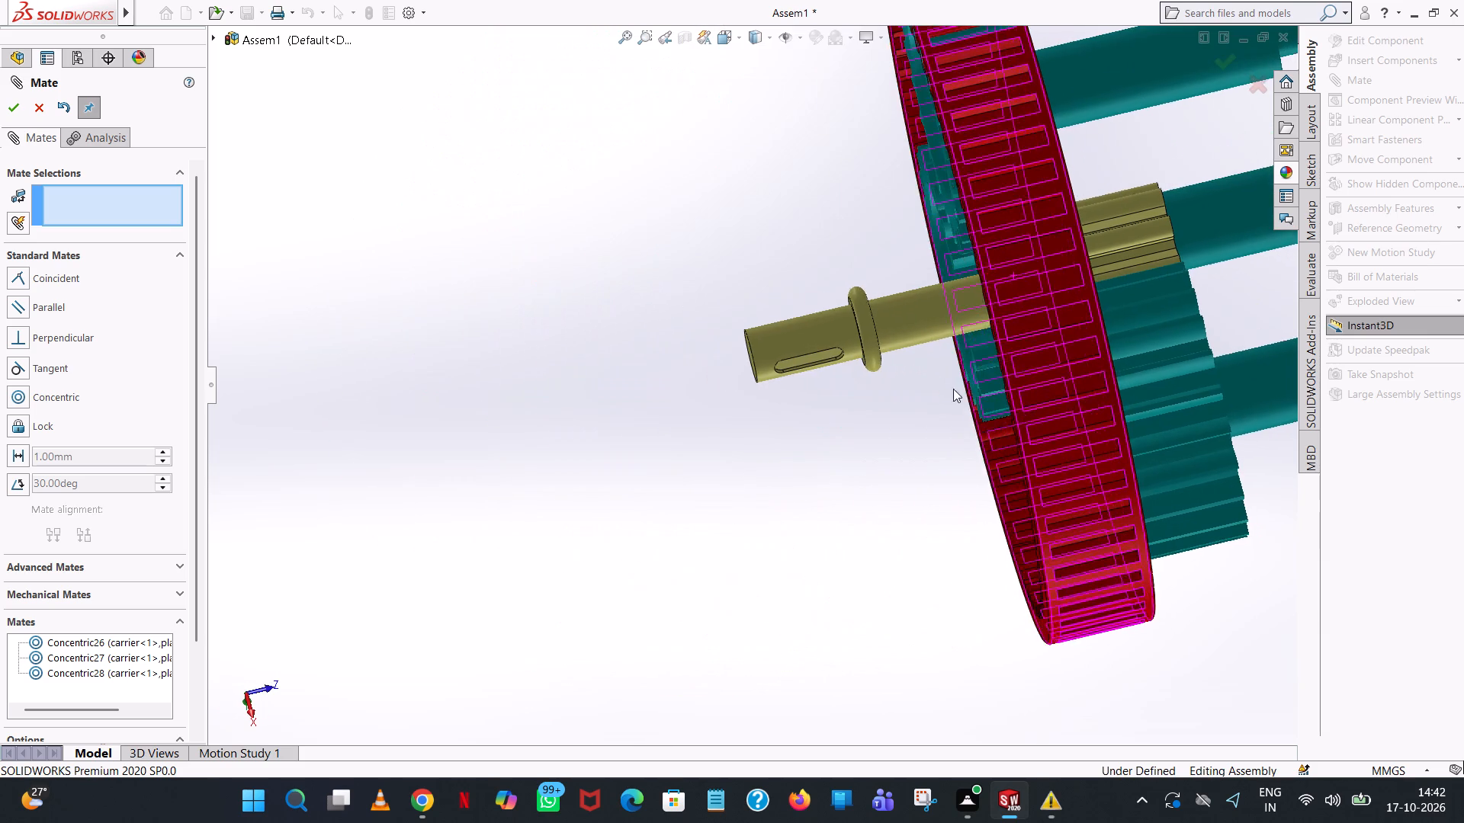
{"action": "left_click_drag", "start_coordinate": [1163, 331], "coordinate": [1067, 367]}
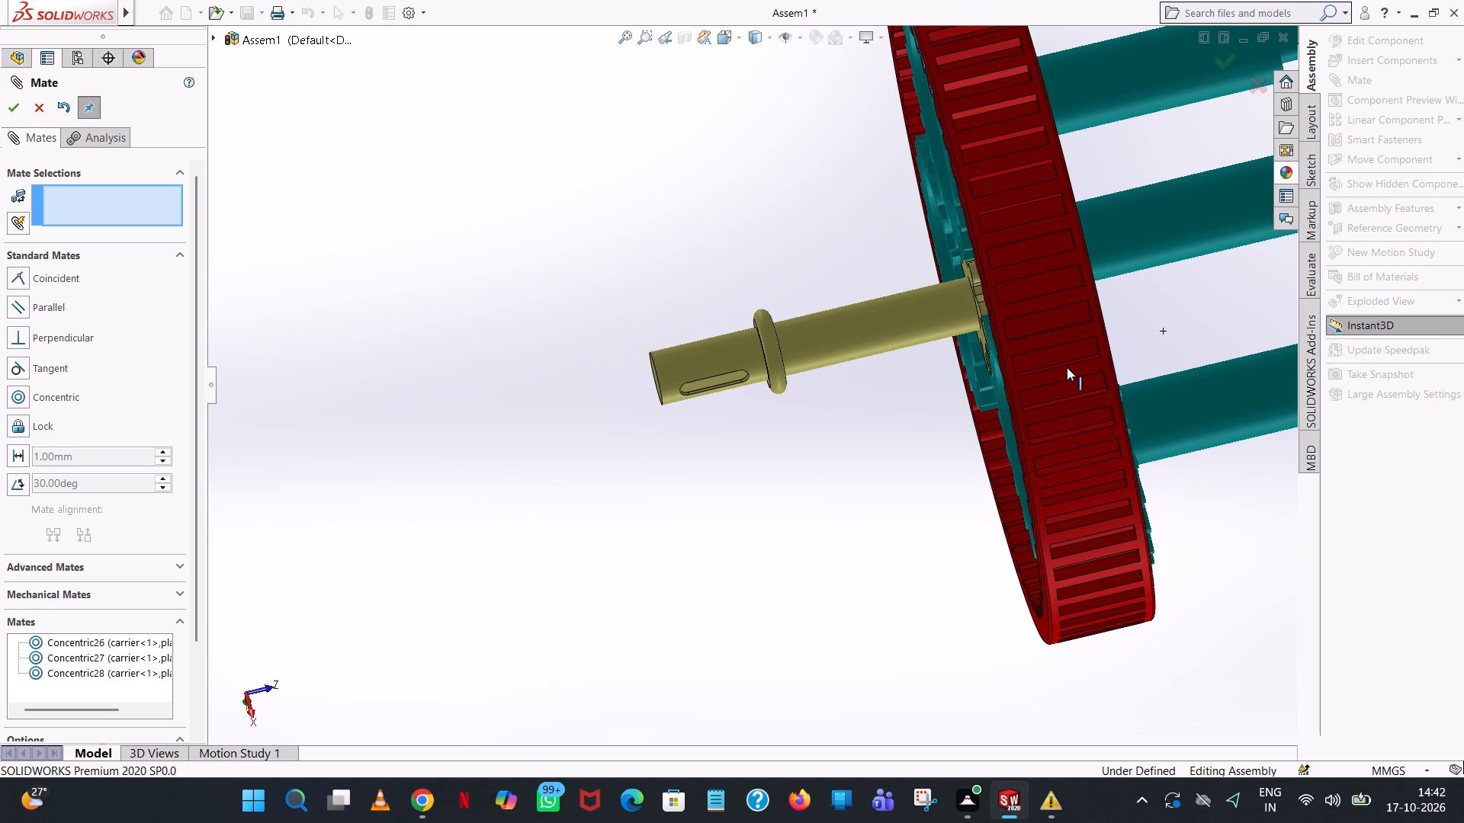
{"action": "left_click_drag", "start_coordinate": [1067, 367], "coordinate": [1058, 372]}
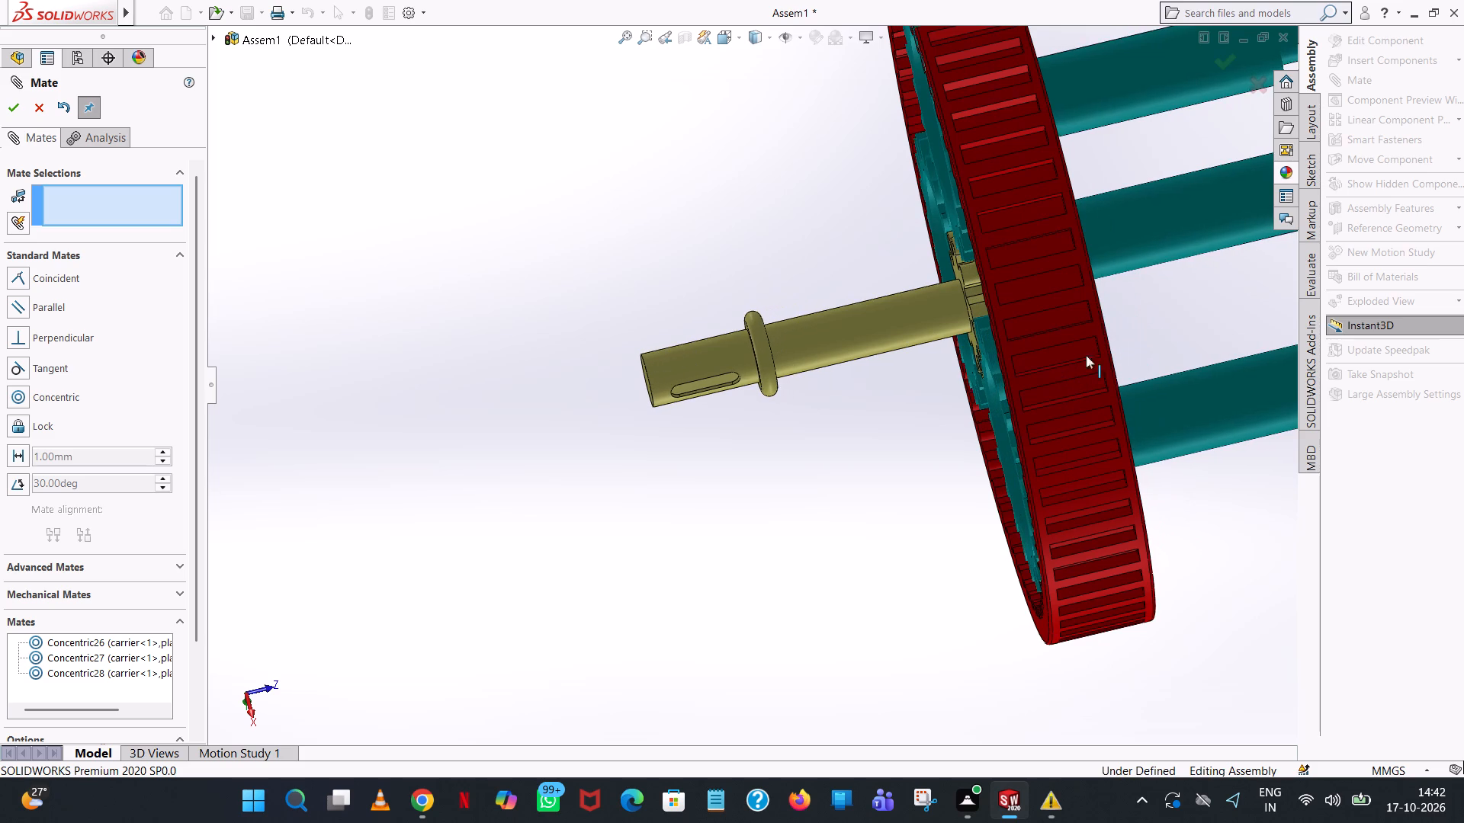
Add a coincident mate between the sun gear's front toothed face and the front face of planet gear 1.
{"action": "scroll", "coordinate": [1128, 338], "scroll_direction": "up", "scroll_amount": 3}
{"action": "middle_click_drag", "start_coordinate": [1076, 348], "coordinate": [1063, 342]}
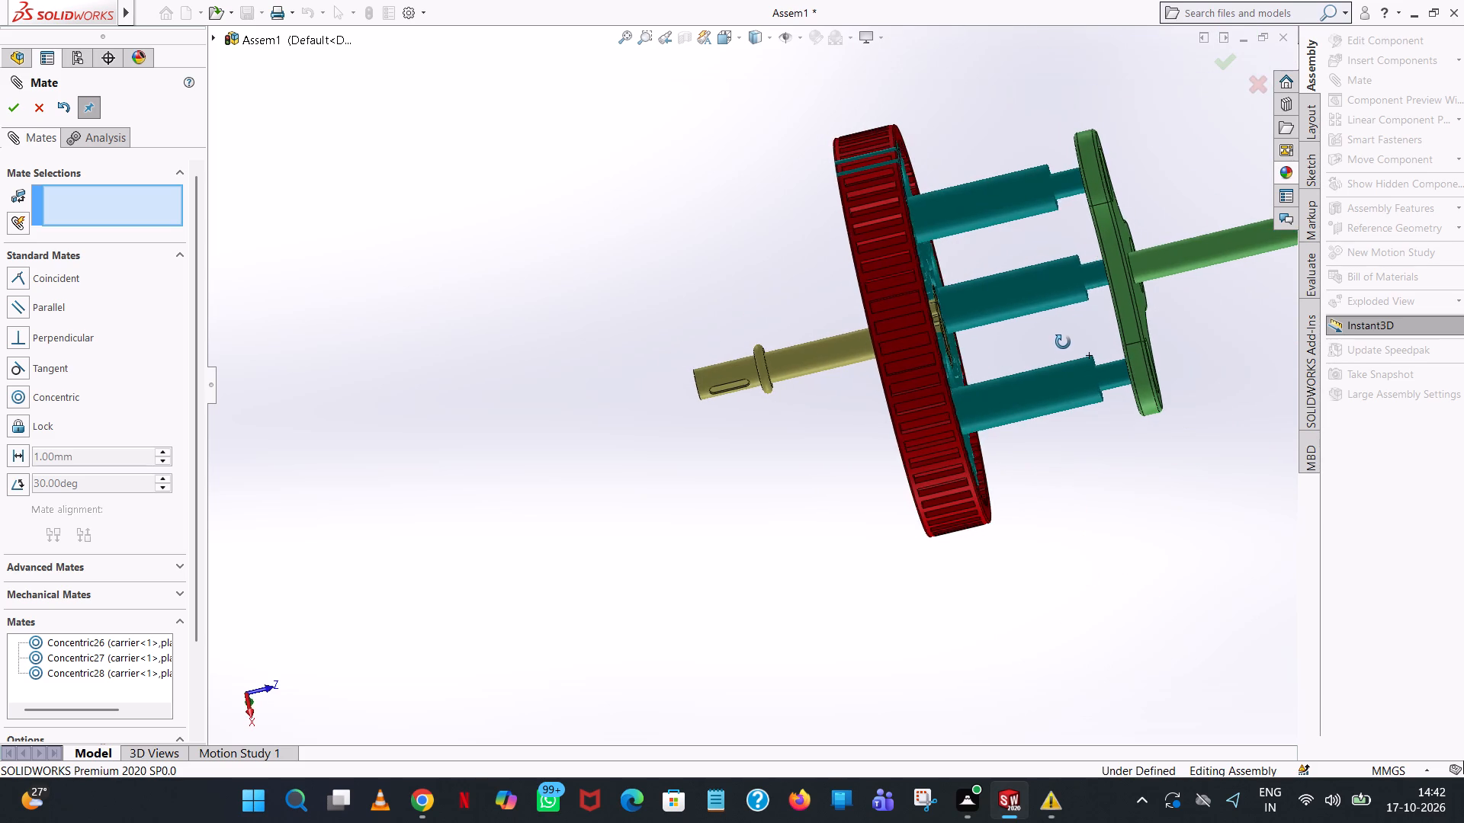
{"action": "middle_click_drag", "start_coordinate": [1063, 342], "coordinate": [1064, 322]}
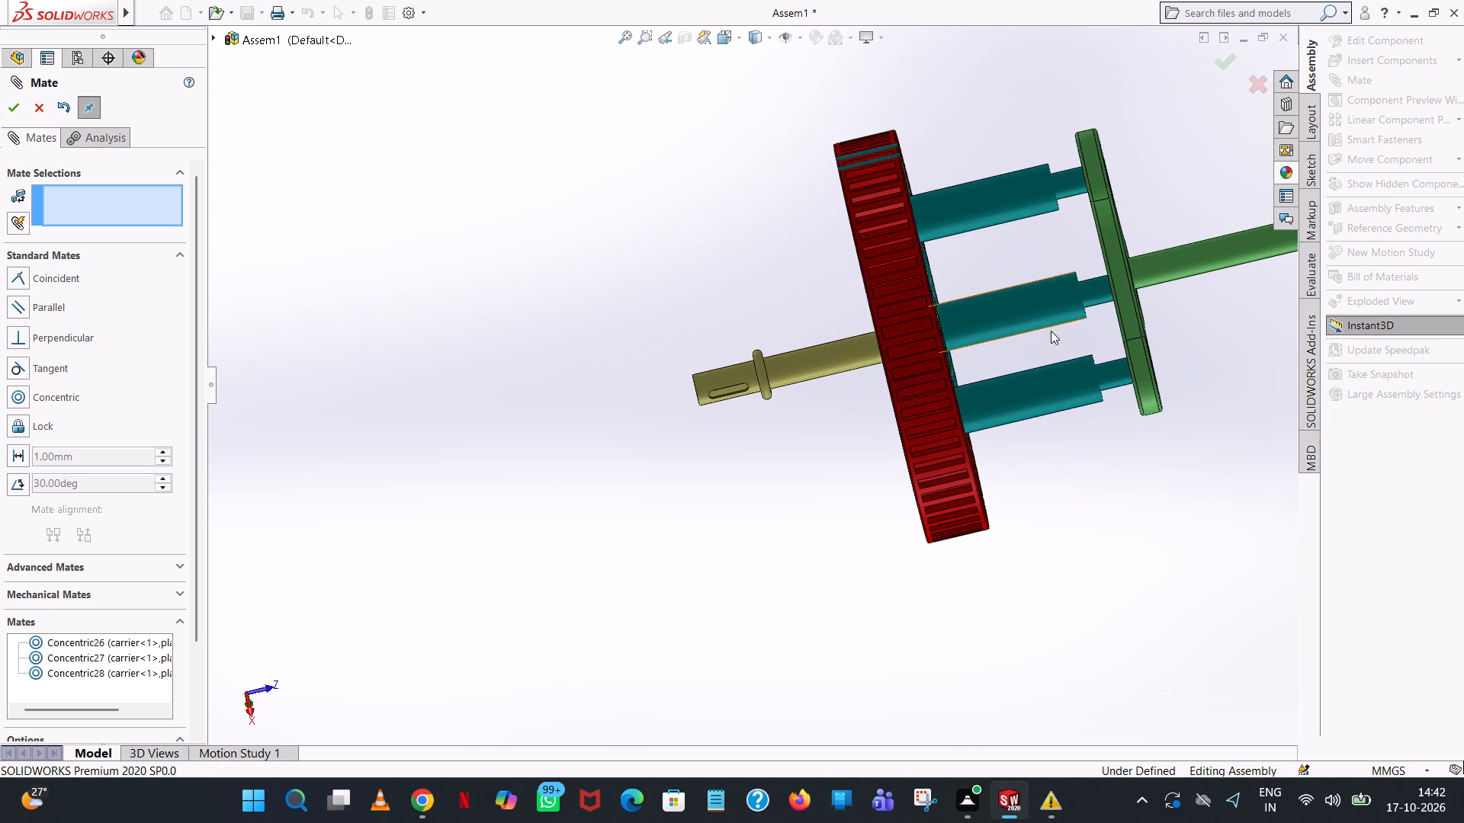
{"action": "middle_click_drag", "start_coordinate": [1039, 338], "coordinate": [1116, 315]}
{"action": "scroll", "coordinate": [1115, 315], "scroll_direction": "up", "scroll_amount": 1}
{"action": "scroll", "coordinate": [1055, 317], "scroll_direction": "down", "scroll_amount": 4}
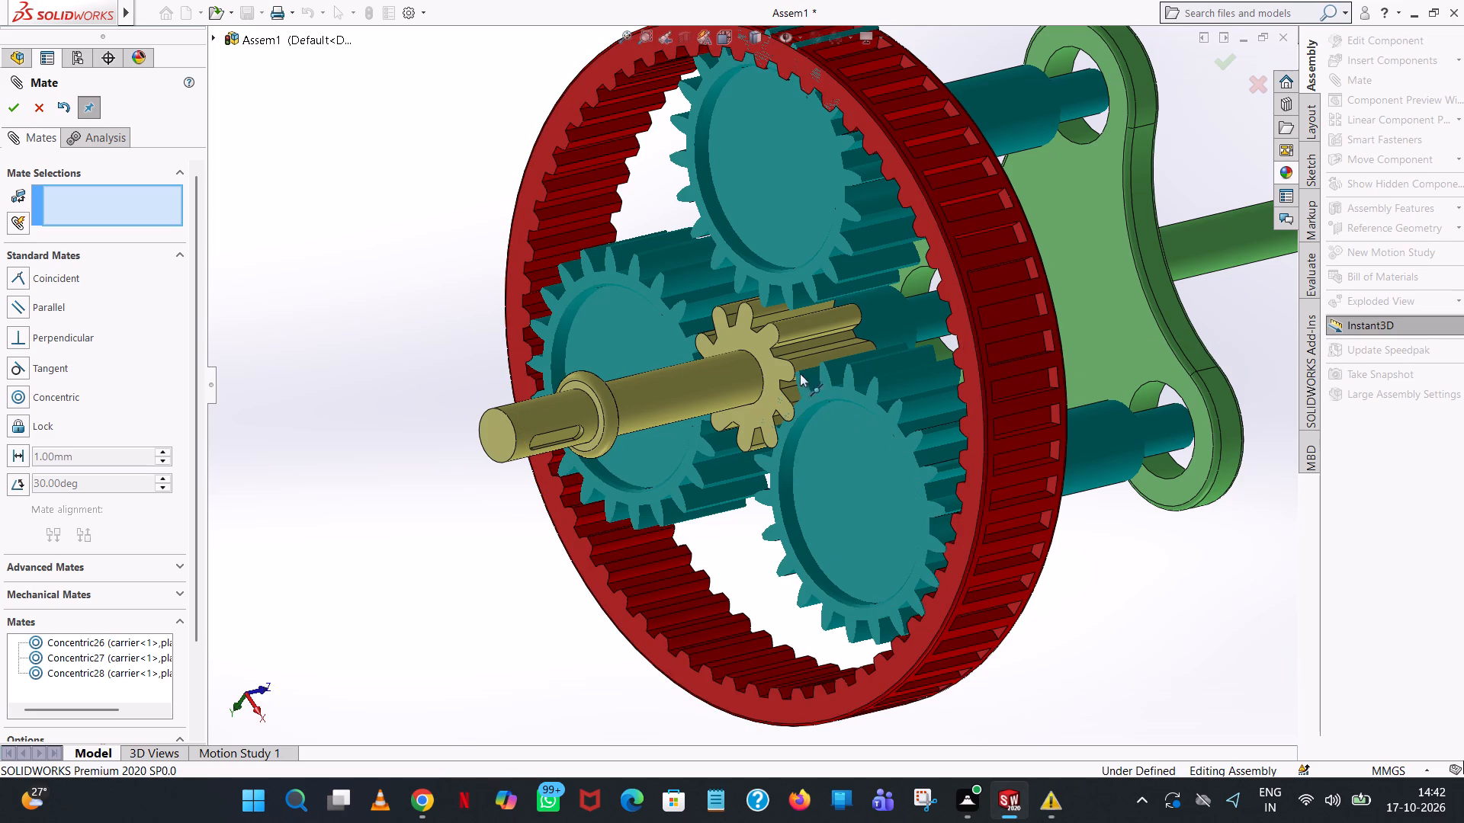
{"action": "right_click", "coordinate": [753, 338]}
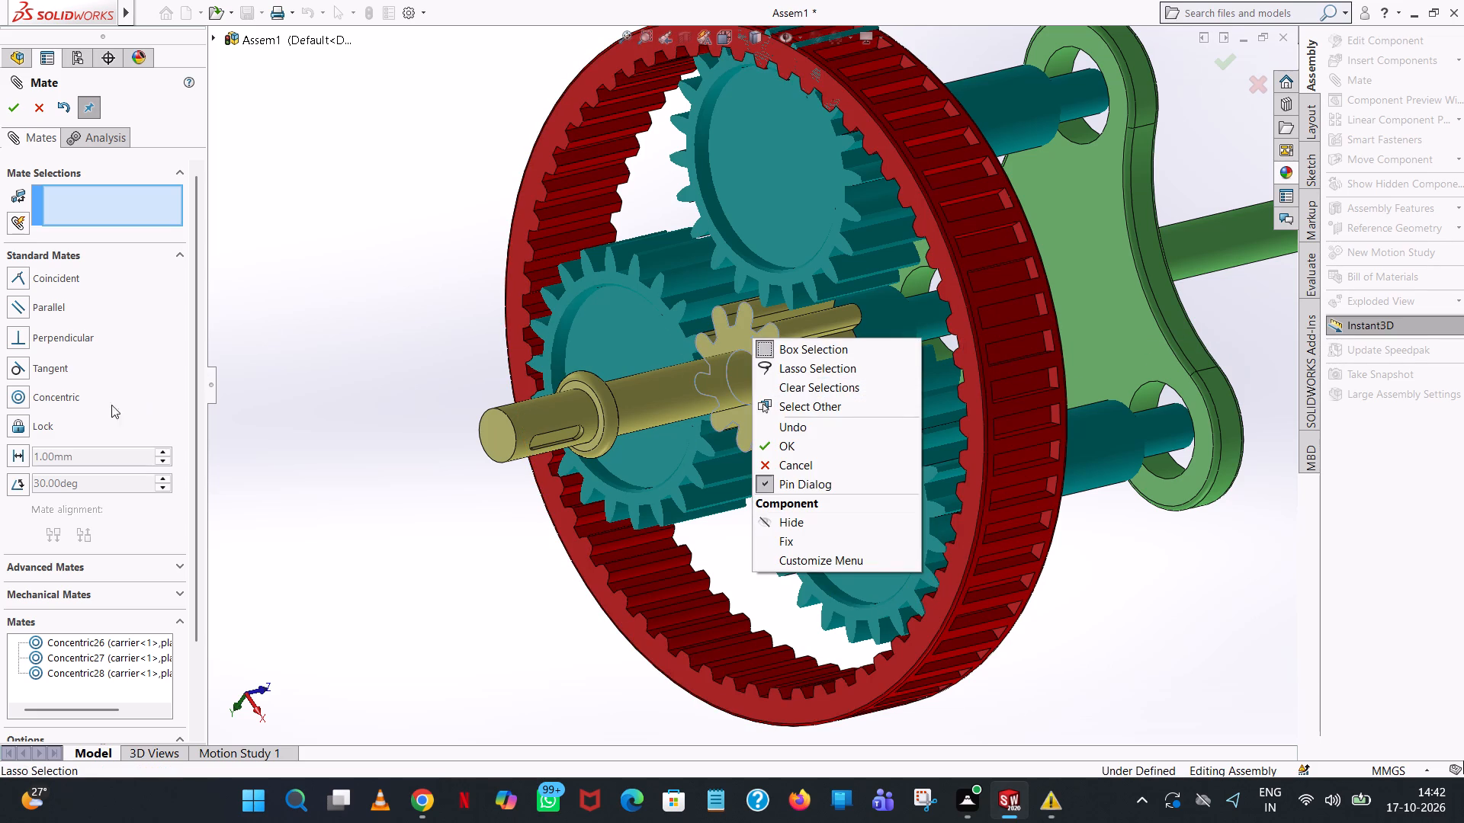
{"action": "left_click", "coordinate": [37, 423]}
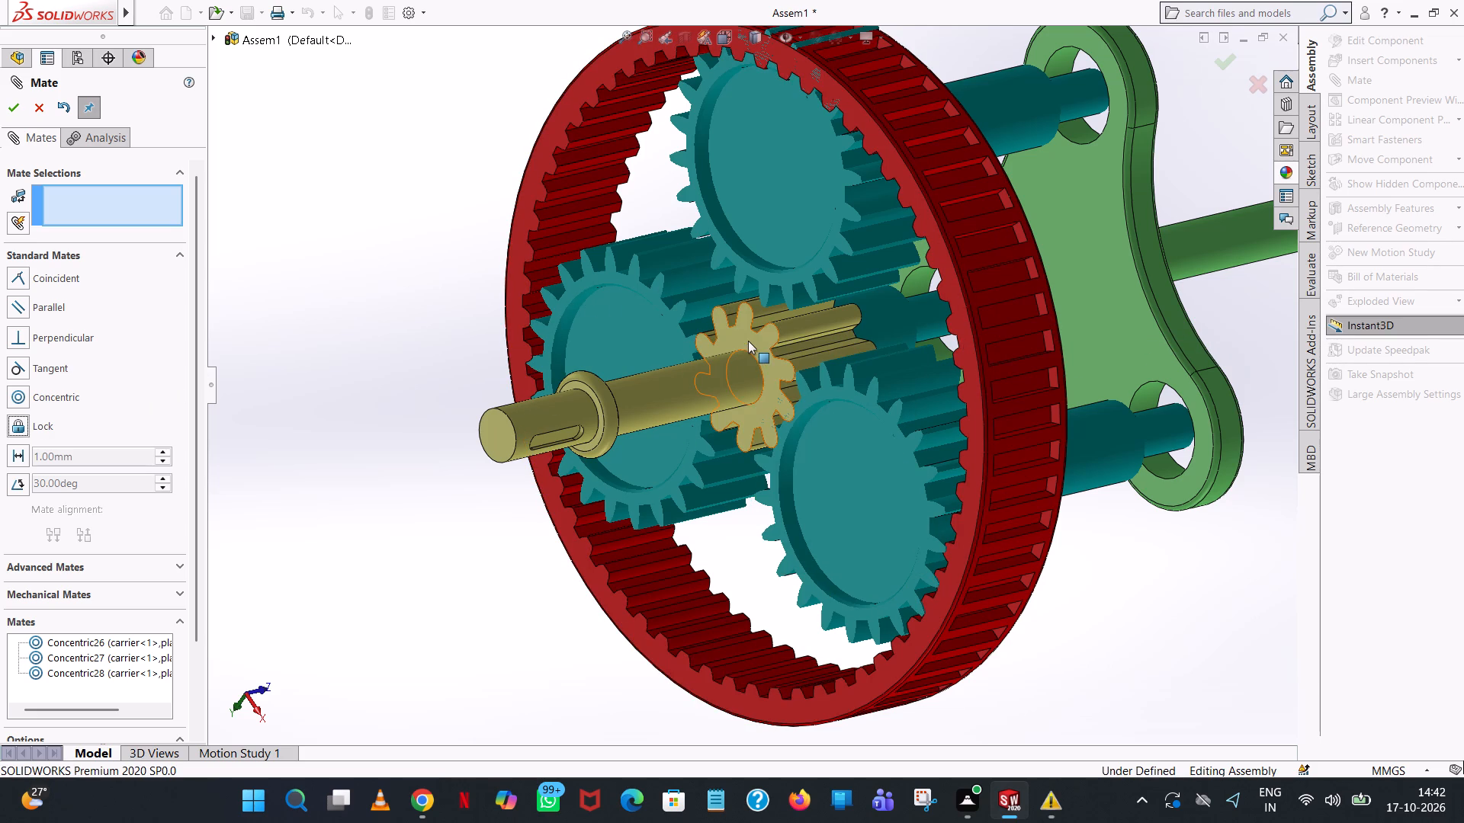
{"action": "left_click", "coordinate": [748, 341]}
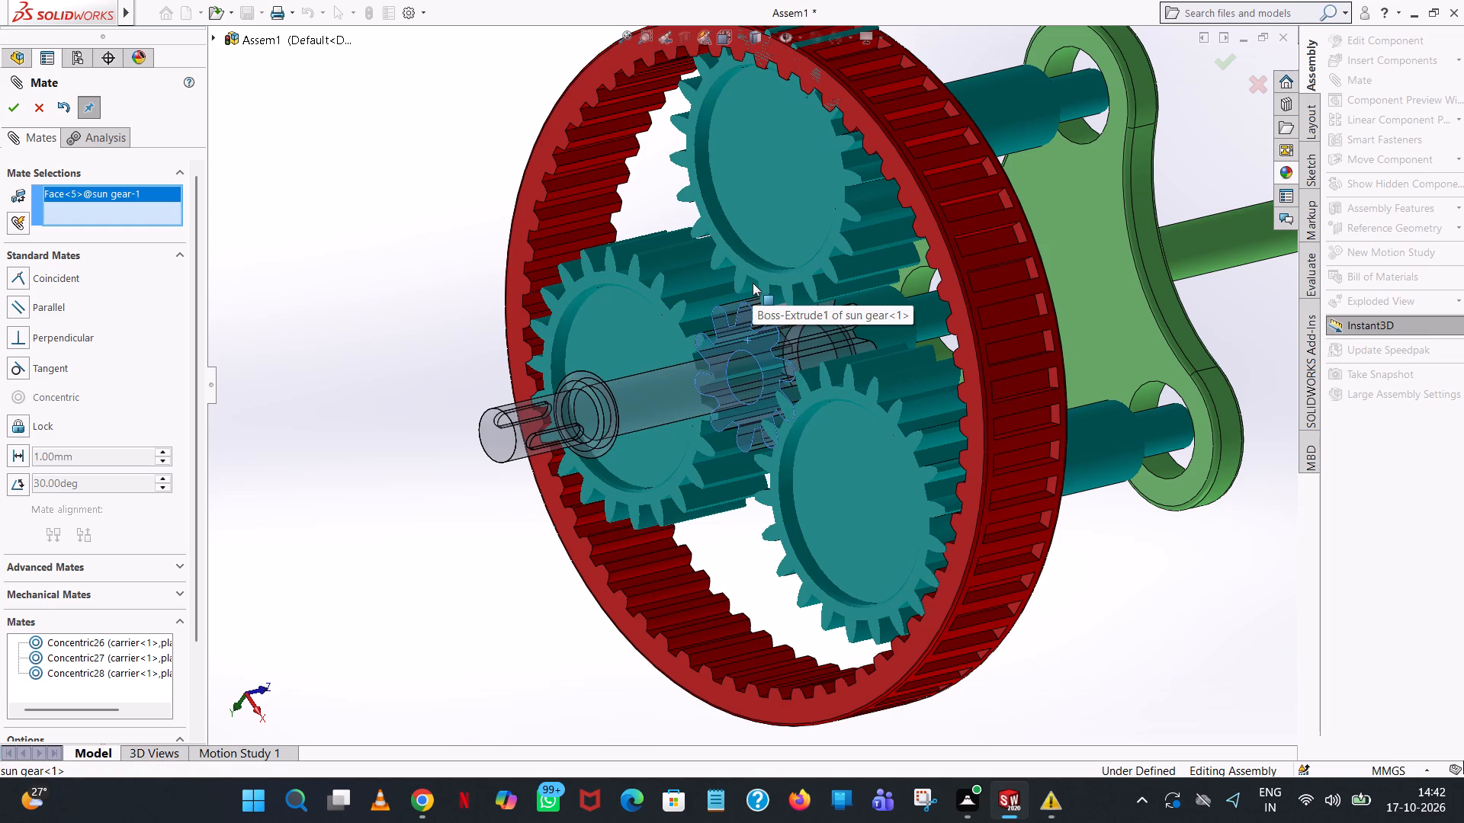
{"action": "left_click", "coordinate": [806, 399]}
{"action": "left_click", "coordinate": [1016, 428]}
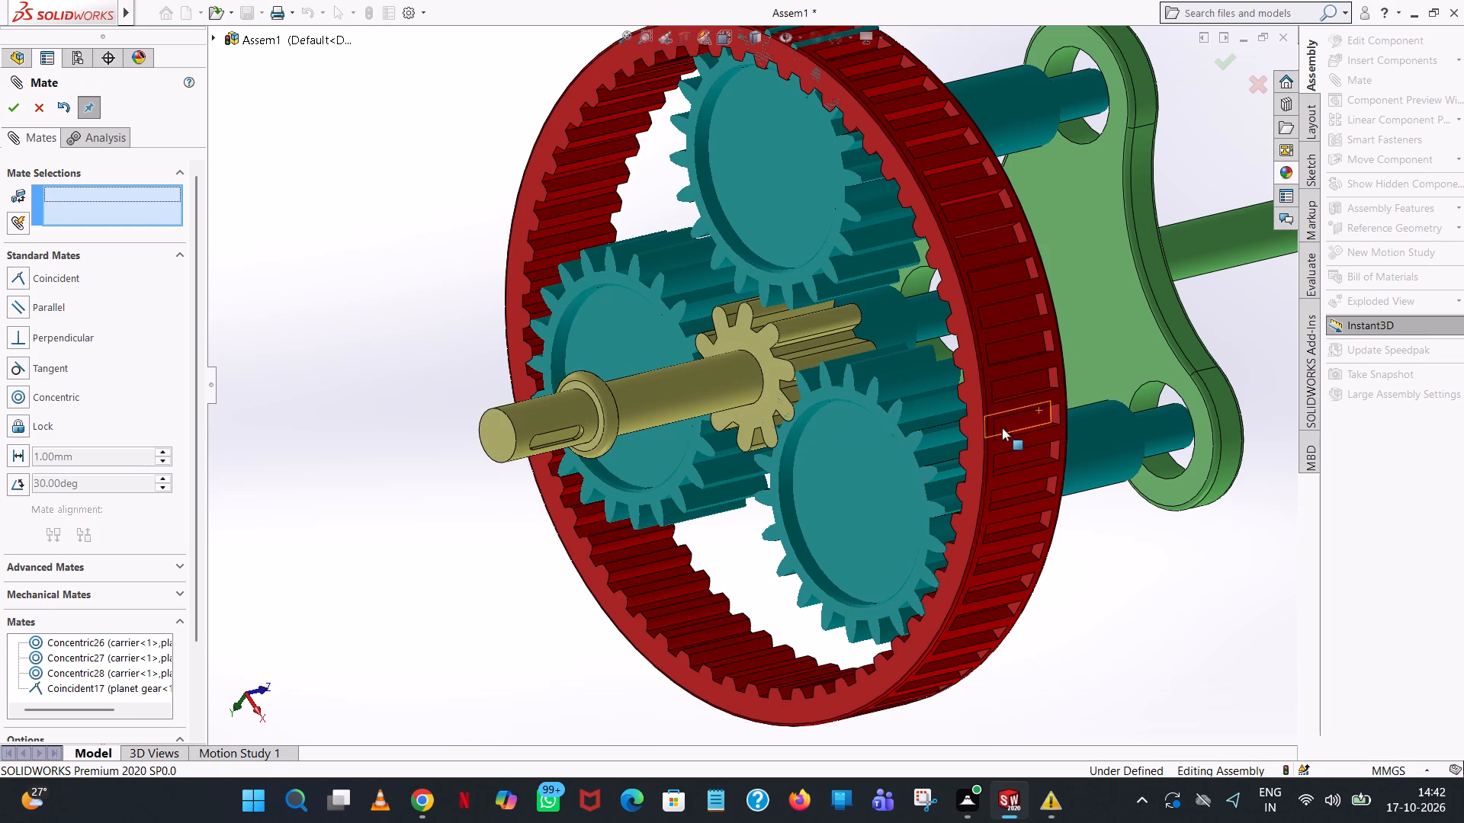
Swing planet gear 2 around inside the ring gear to reposition the planets around the sun gear.
{"action": "scroll", "coordinate": [740, 463], "scroll_direction": "up", "scroll_amount": 2}
{"action": "scroll", "coordinate": [740, 463], "scroll_direction": "down", "scroll_amount": 2}
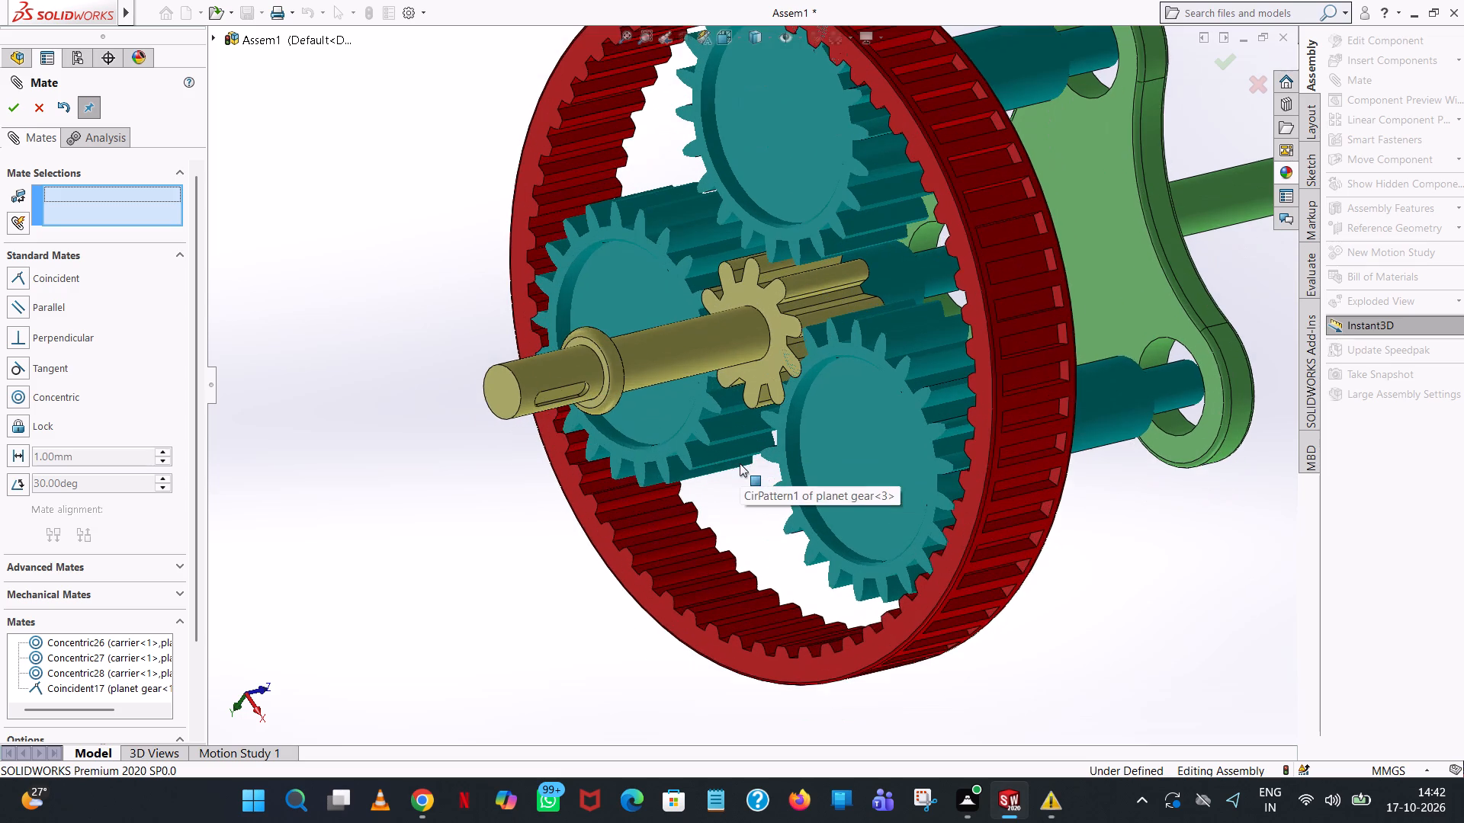
{"action": "middle_click_drag", "start_coordinate": [745, 466], "coordinate": [825, 435]}
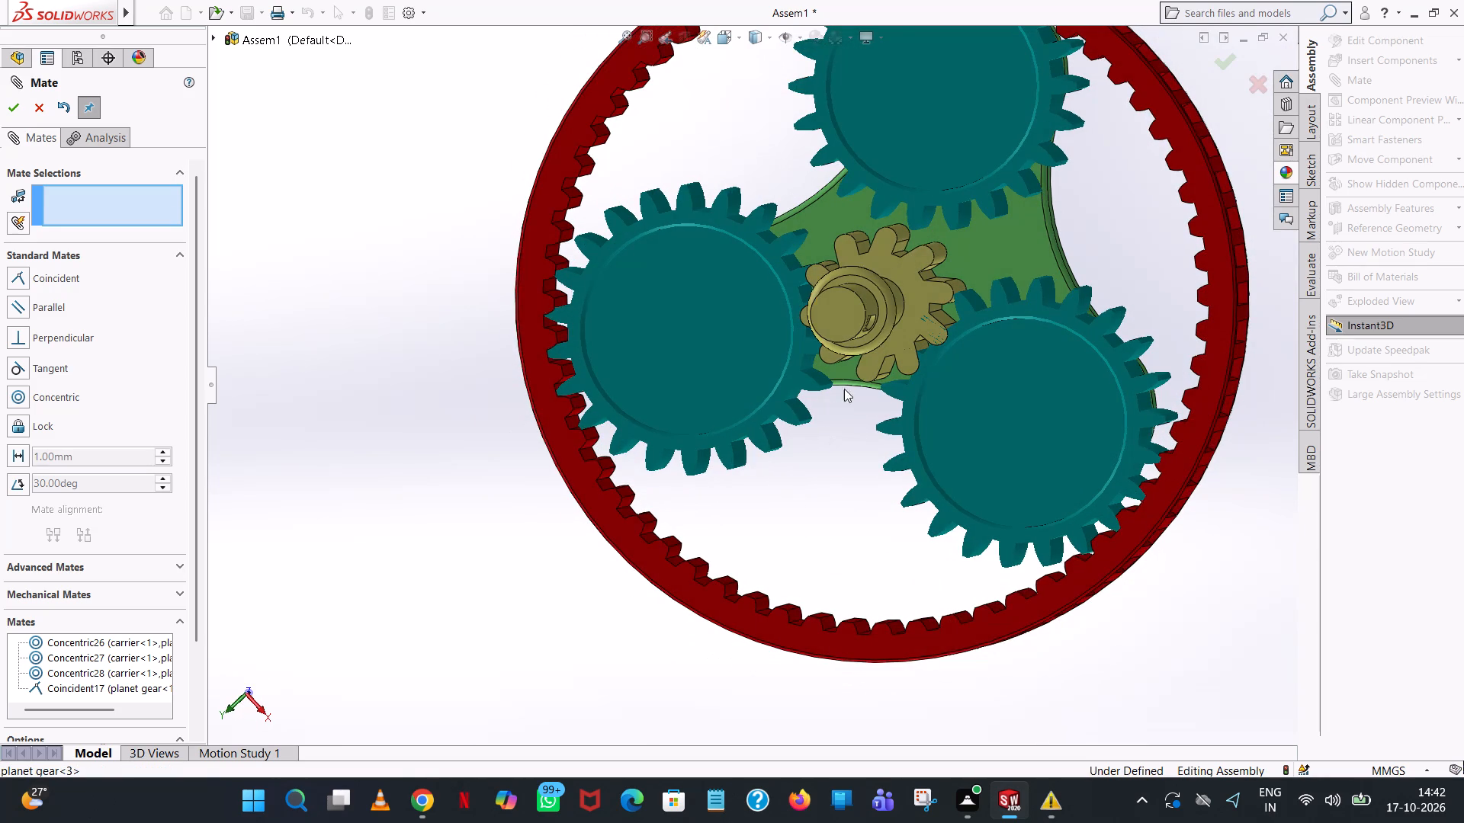
{"action": "middle_click_drag", "start_coordinate": [990, 221], "coordinate": [1002, 194]}
{"action": "scroll", "coordinate": [1002, 194], "scroll_direction": "down", "scroll_amount": 1}
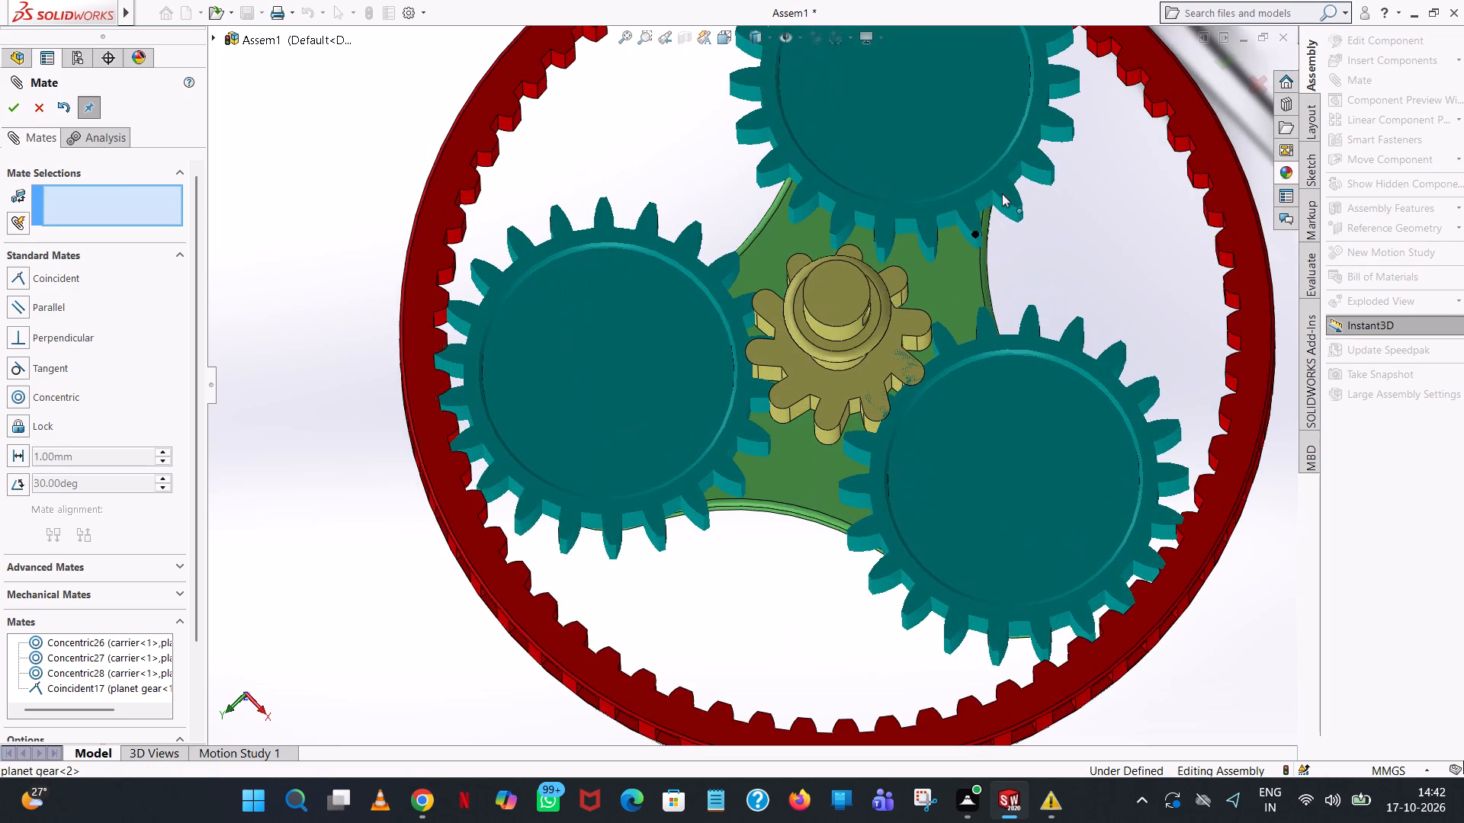
{"action": "scroll", "coordinate": [934, 243], "scroll_direction": "down", "scroll_amount": 5}
{"action": "middle_click_drag", "start_coordinate": [797, 333], "coordinate": [798, 368]}
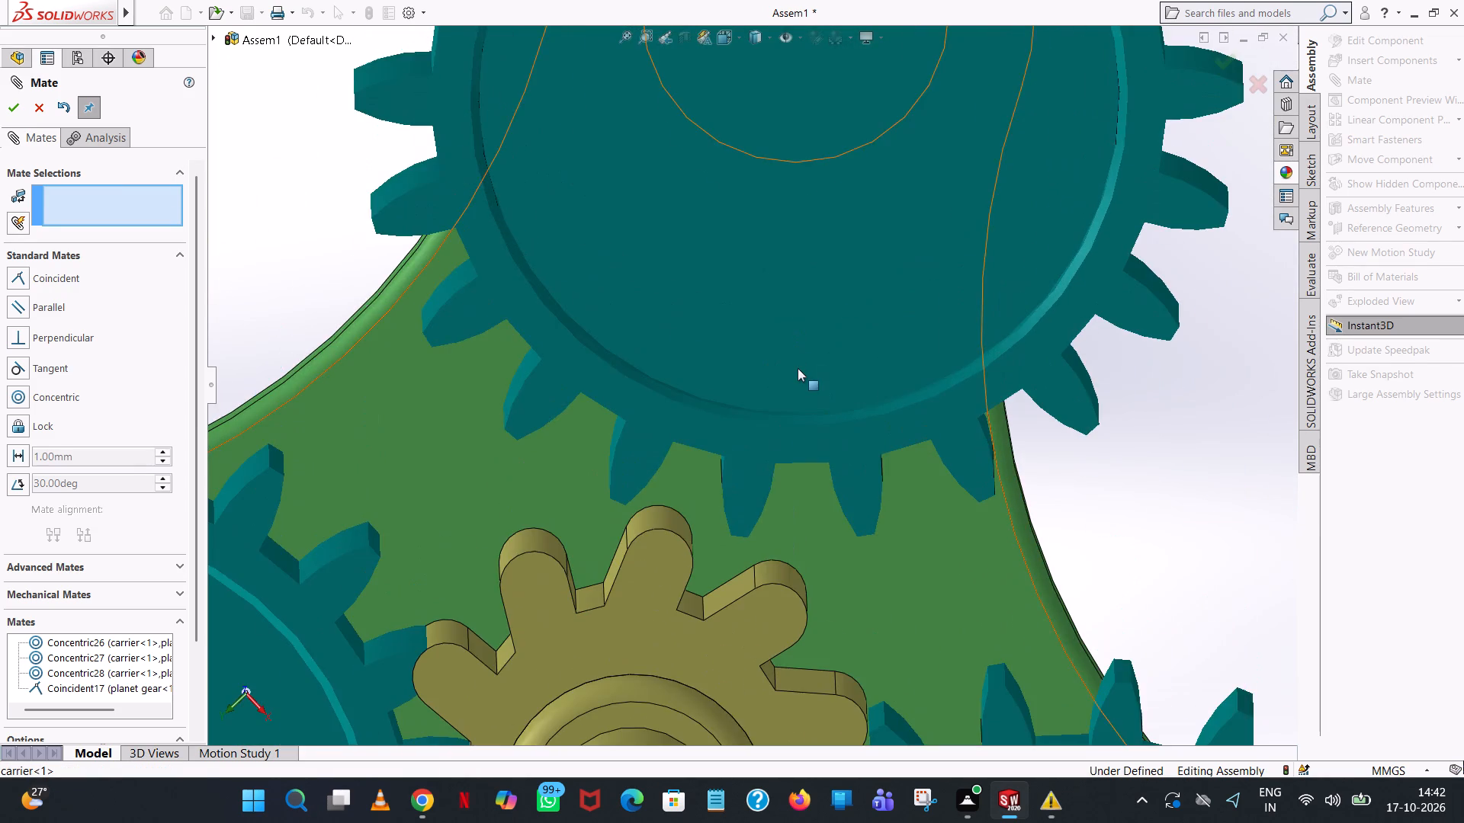
{"action": "scroll", "coordinate": [798, 368], "scroll_direction": "up", "scroll_amount": 5}
{"action": "left_click_drag", "start_coordinate": [792, 405], "coordinate": [783, 424]}
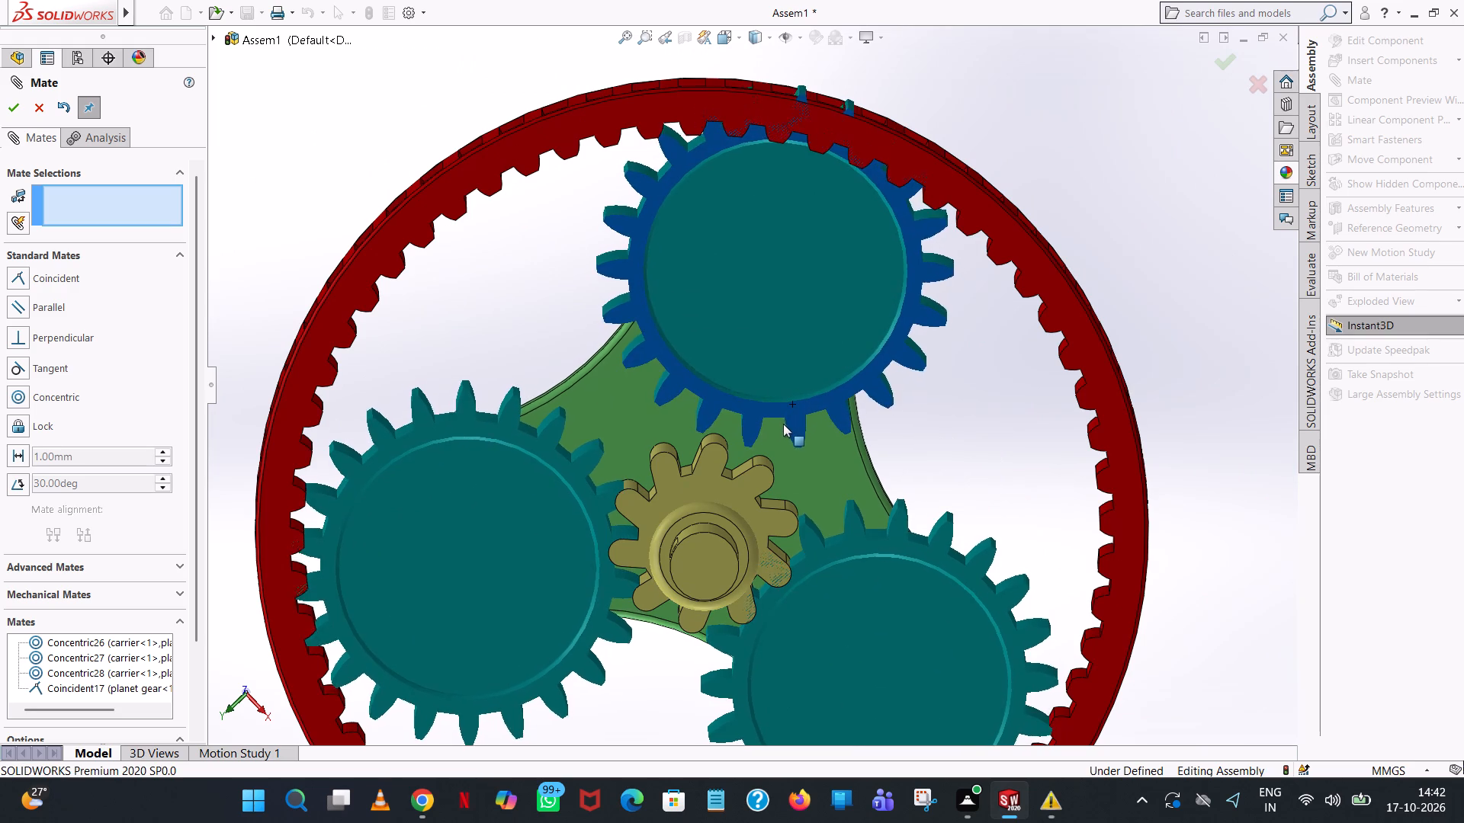
{"action": "left_click_drag", "start_coordinate": [783, 424], "coordinate": [745, 457]}
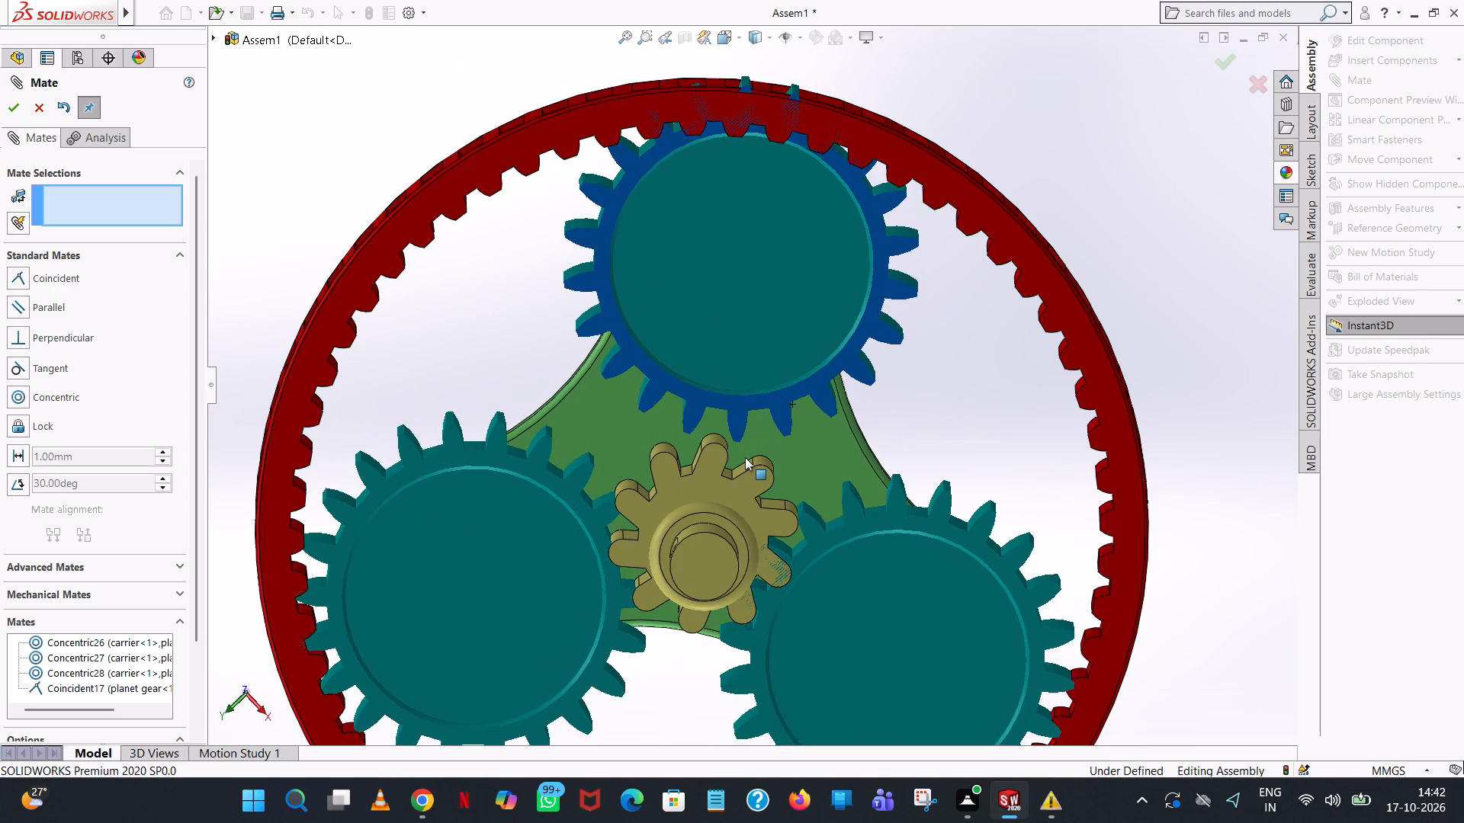
{"action": "left_click_drag", "start_coordinate": [745, 457], "coordinate": [734, 460]}
Move the sun gear toward planet gear 2 so it sits centrally between the three planet gears.
{"action": "left_click_drag", "start_coordinate": [709, 463], "coordinate": [705, 439]}
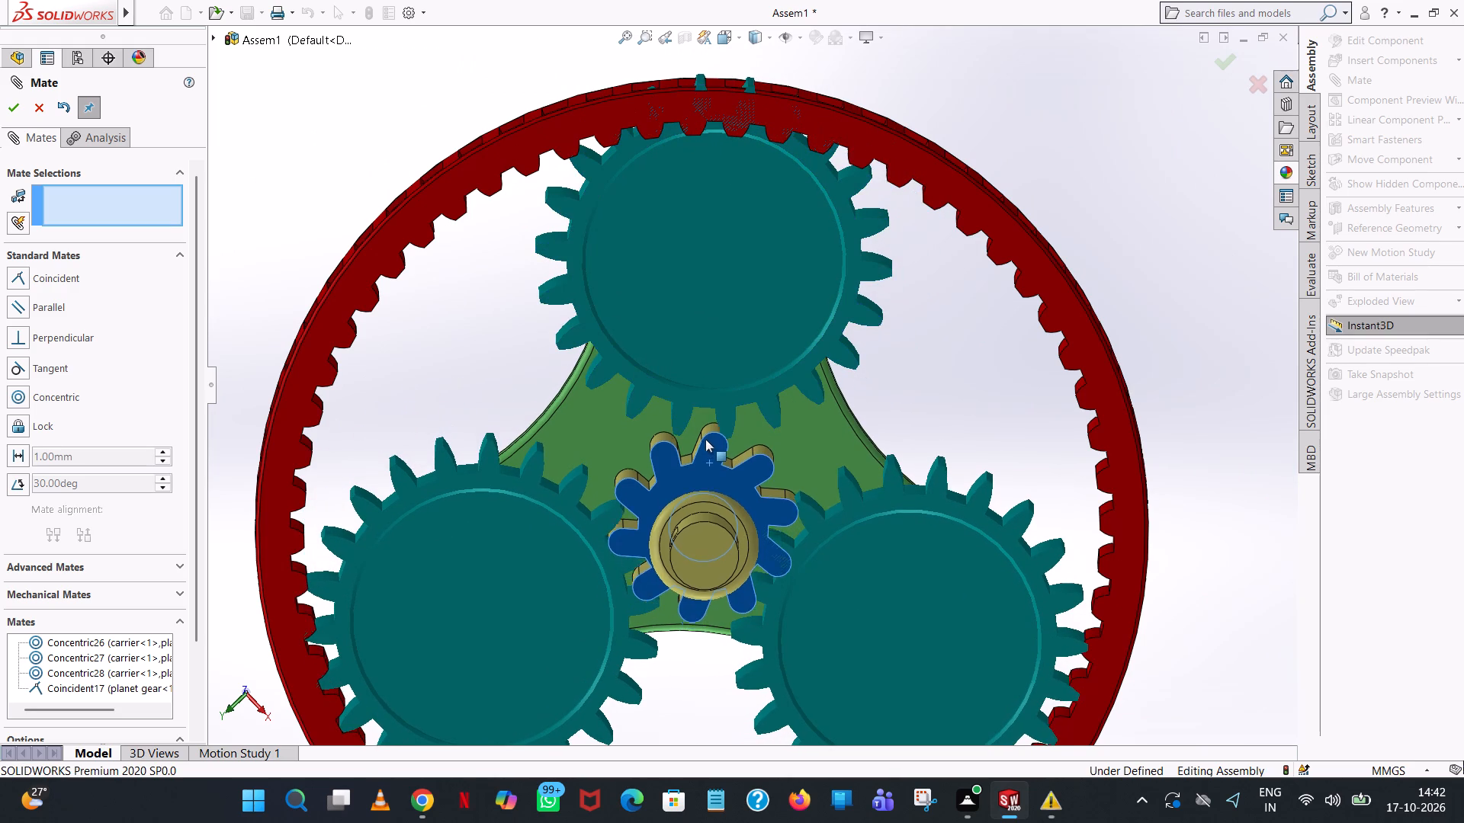
{"action": "left_click_drag", "start_coordinate": [705, 439], "coordinate": [704, 418]}
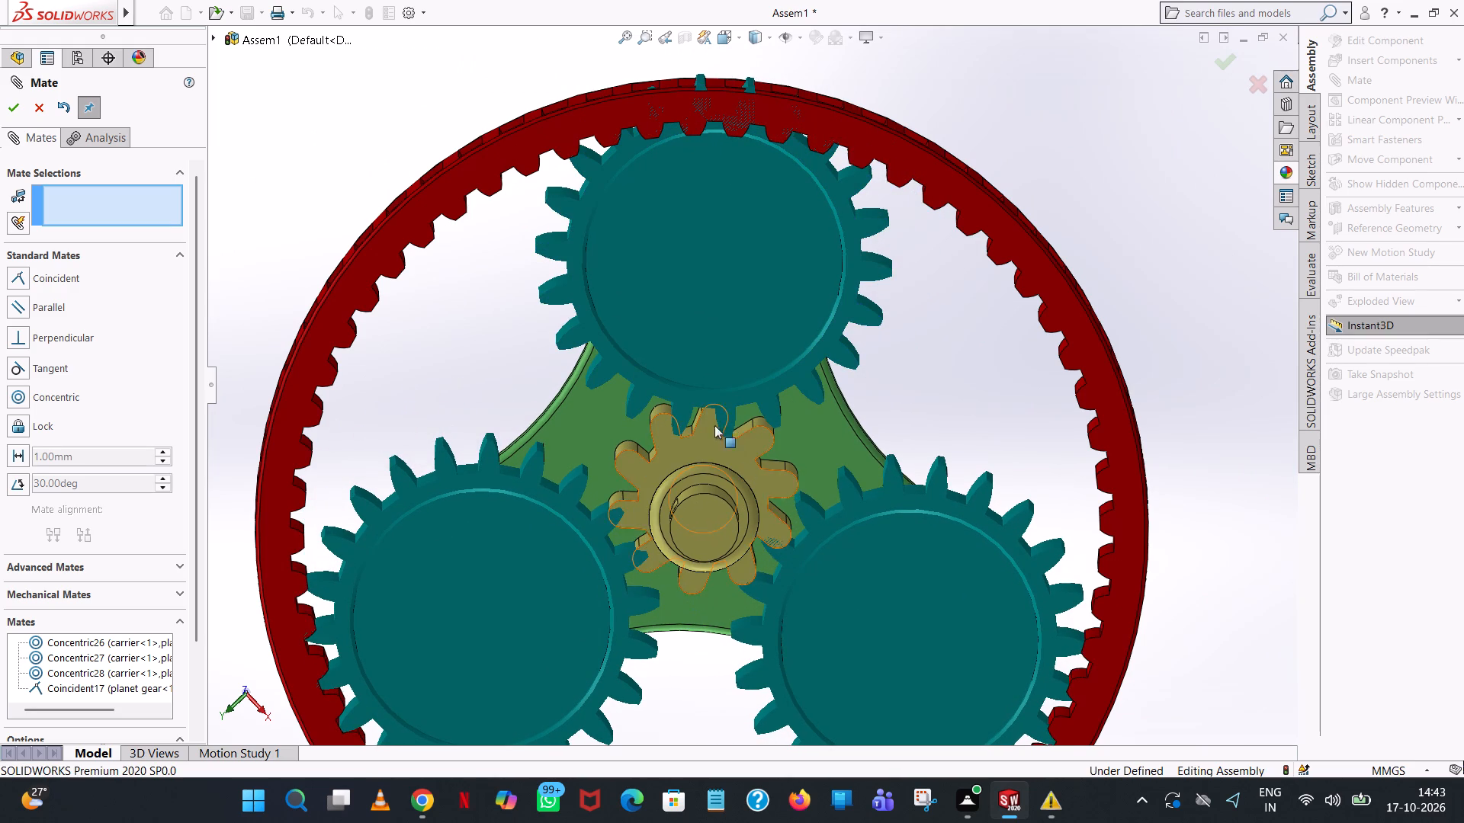
{"action": "middle_click_drag", "start_coordinate": [830, 550], "coordinate": [818, 533]}
{"action": "left_click_drag", "start_coordinate": [825, 528], "coordinate": [817, 509]}
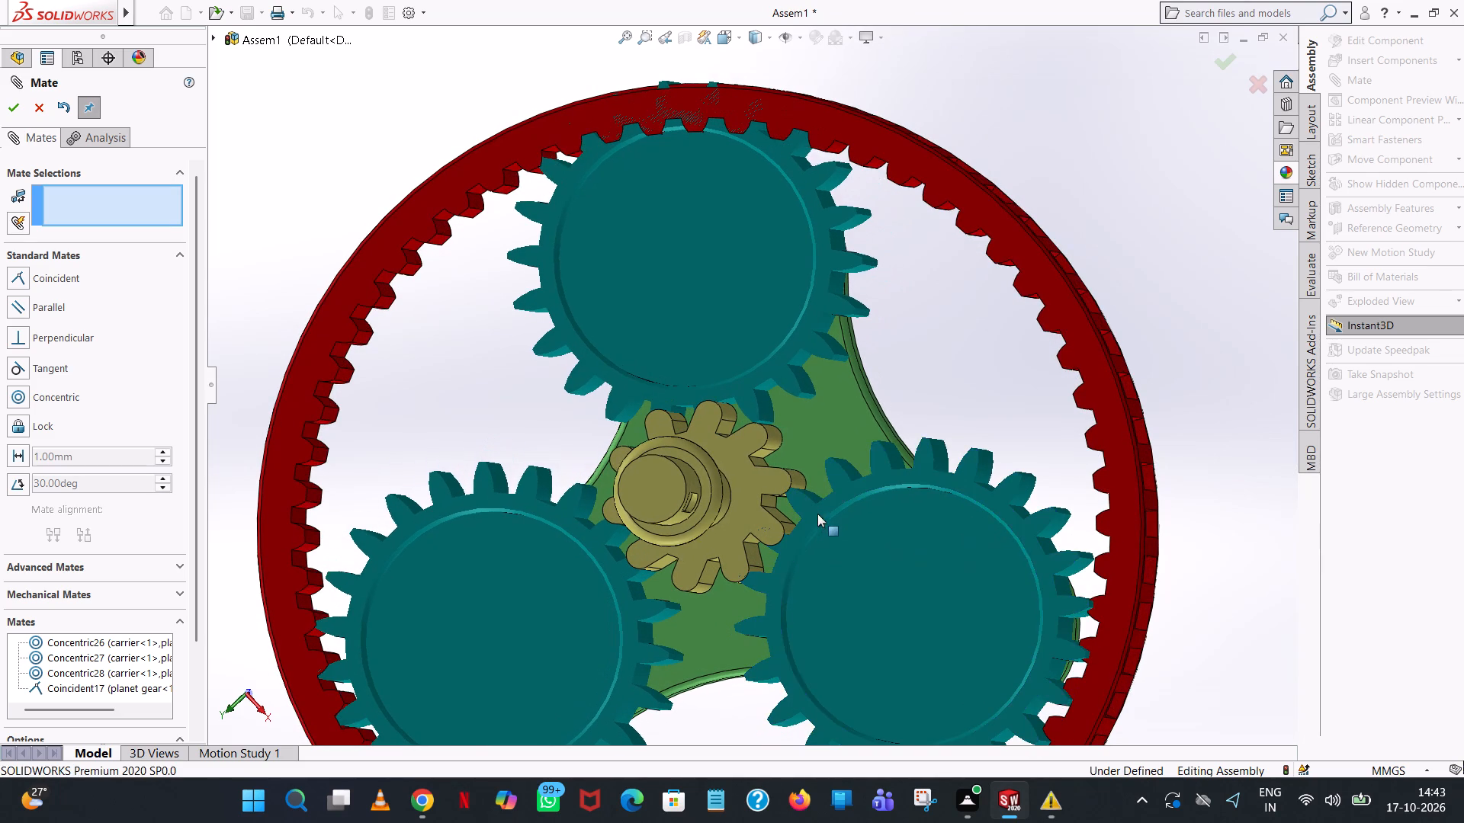
{"action": "middle_click_drag", "start_coordinate": [843, 541], "coordinate": [840, 536]}
{"action": "scroll", "coordinate": [778, 572], "scroll_direction": "up", "scroll_amount": 1}
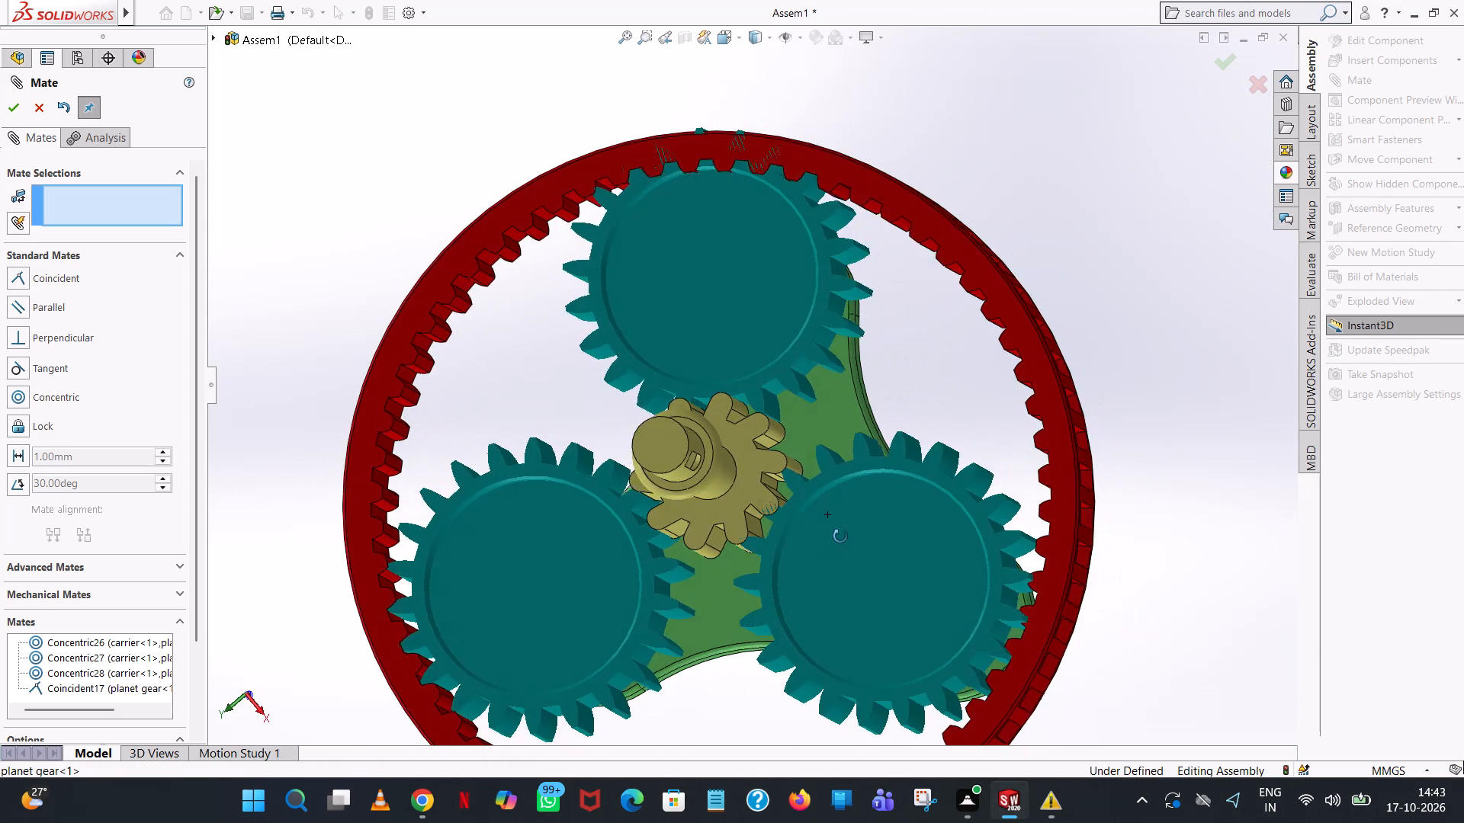
{"action": "middle_click_drag", "start_coordinate": [840, 536], "coordinate": [852, 552]}
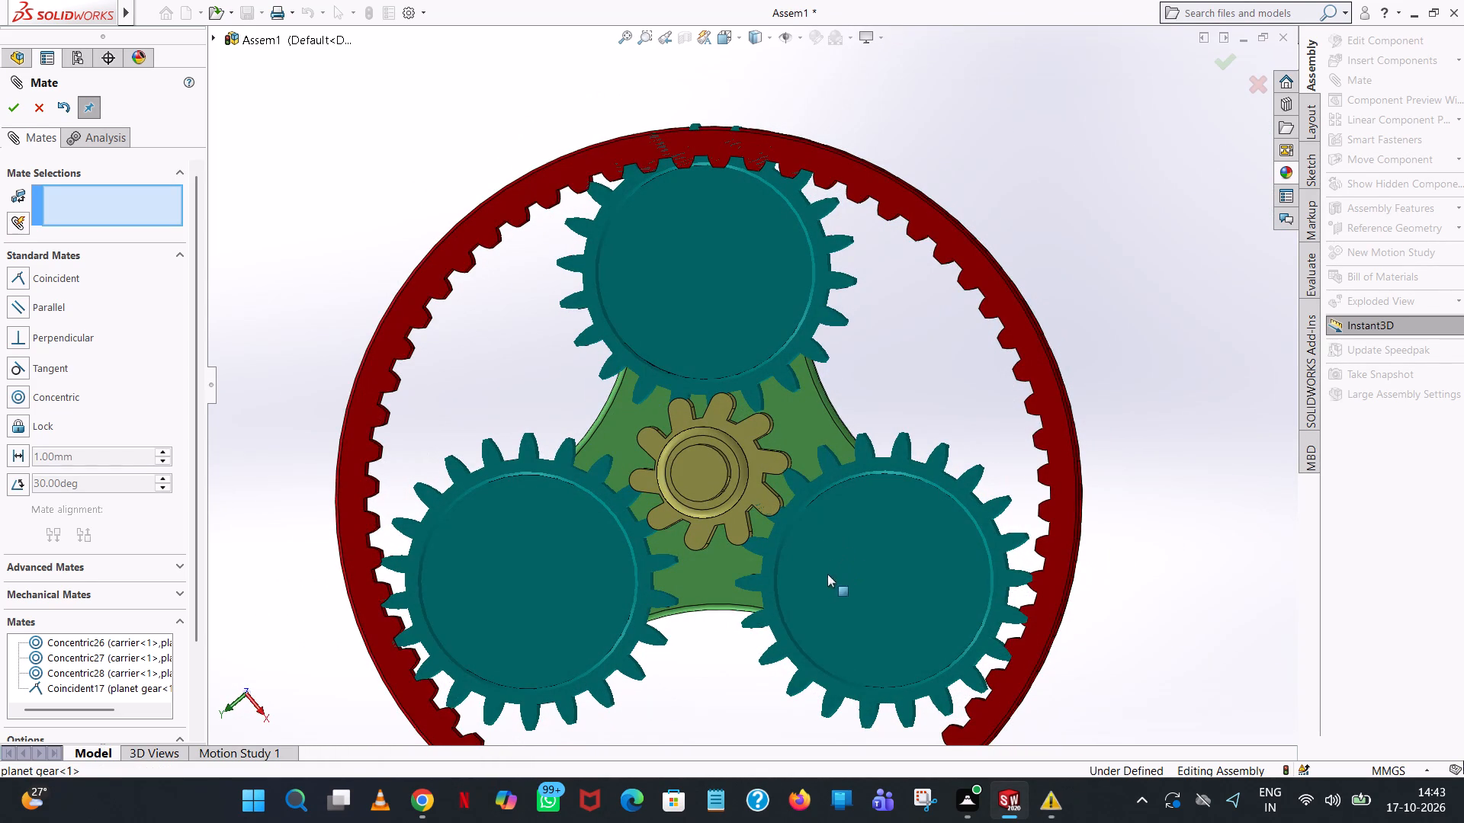
Swing the carrier around and reposition planet gear 1 so its teeth meet the inner teeth of the ring gear.
{"action": "left_click_drag", "start_coordinate": [766, 606], "coordinate": [786, 520]}
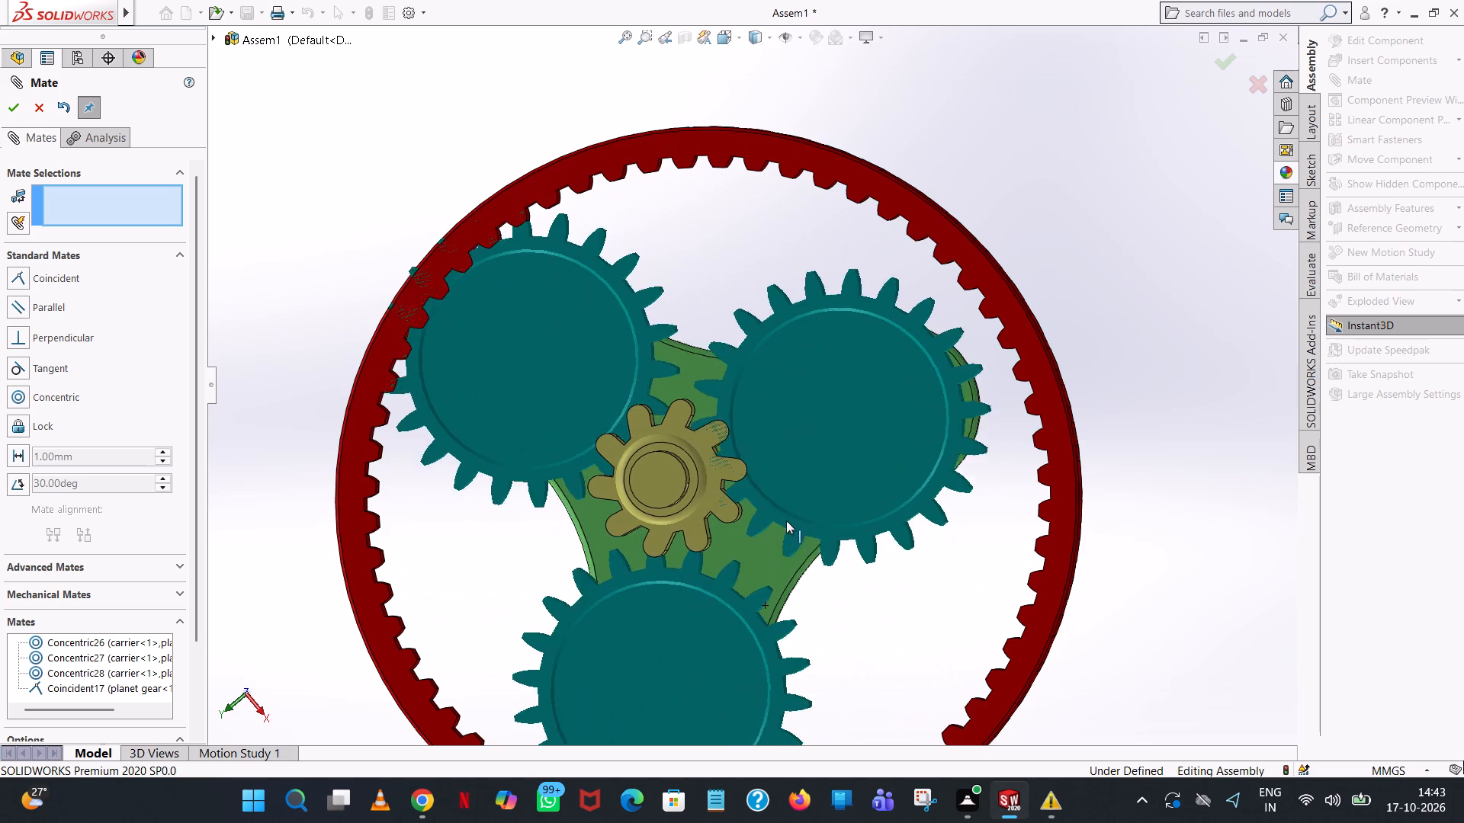
{"action": "left_click_drag", "start_coordinate": [786, 520], "coordinate": [782, 509]}
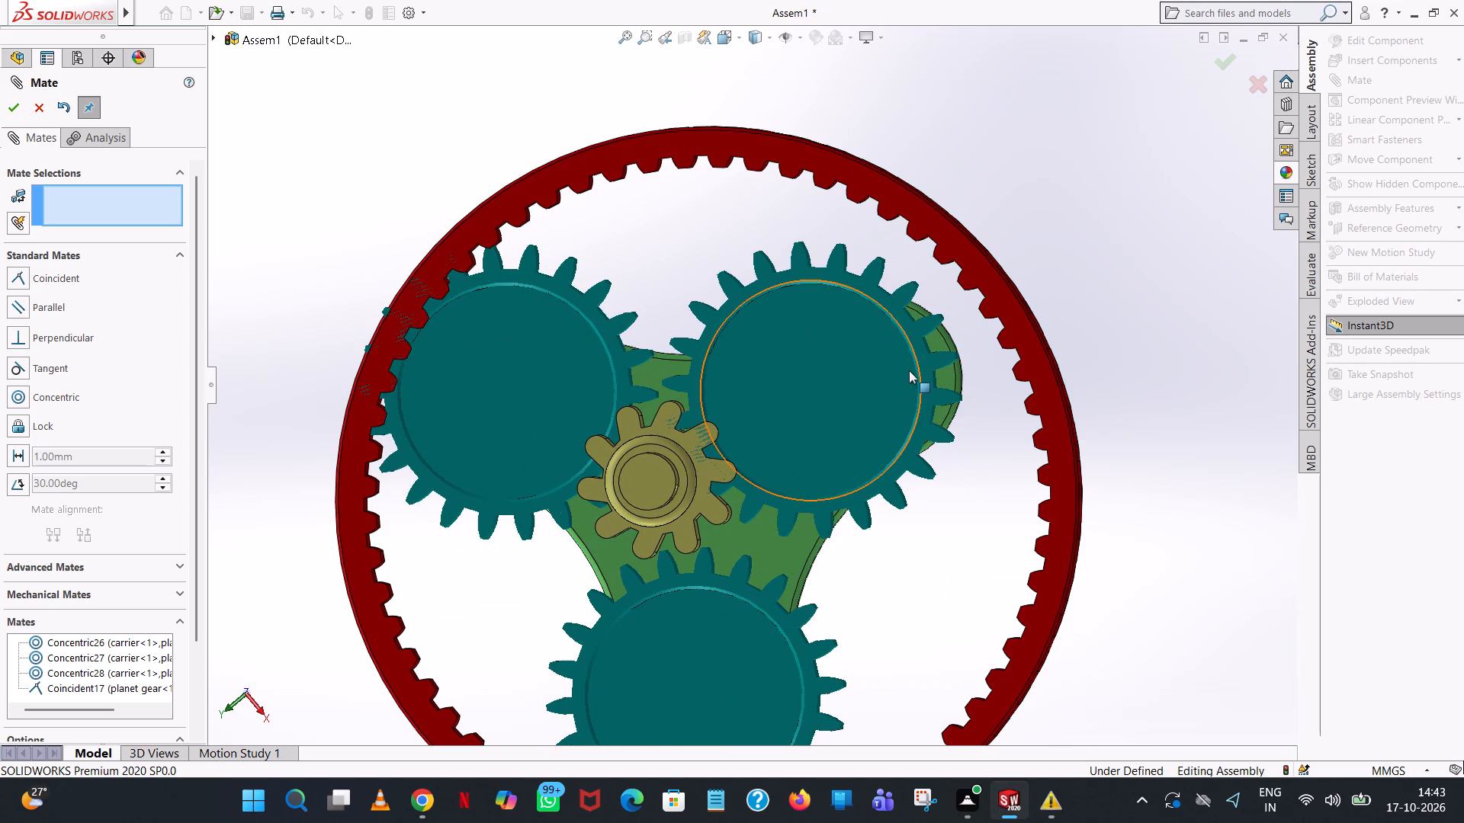
{"action": "left_click_drag", "start_coordinate": [906, 327], "coordinate": [957, 613]}
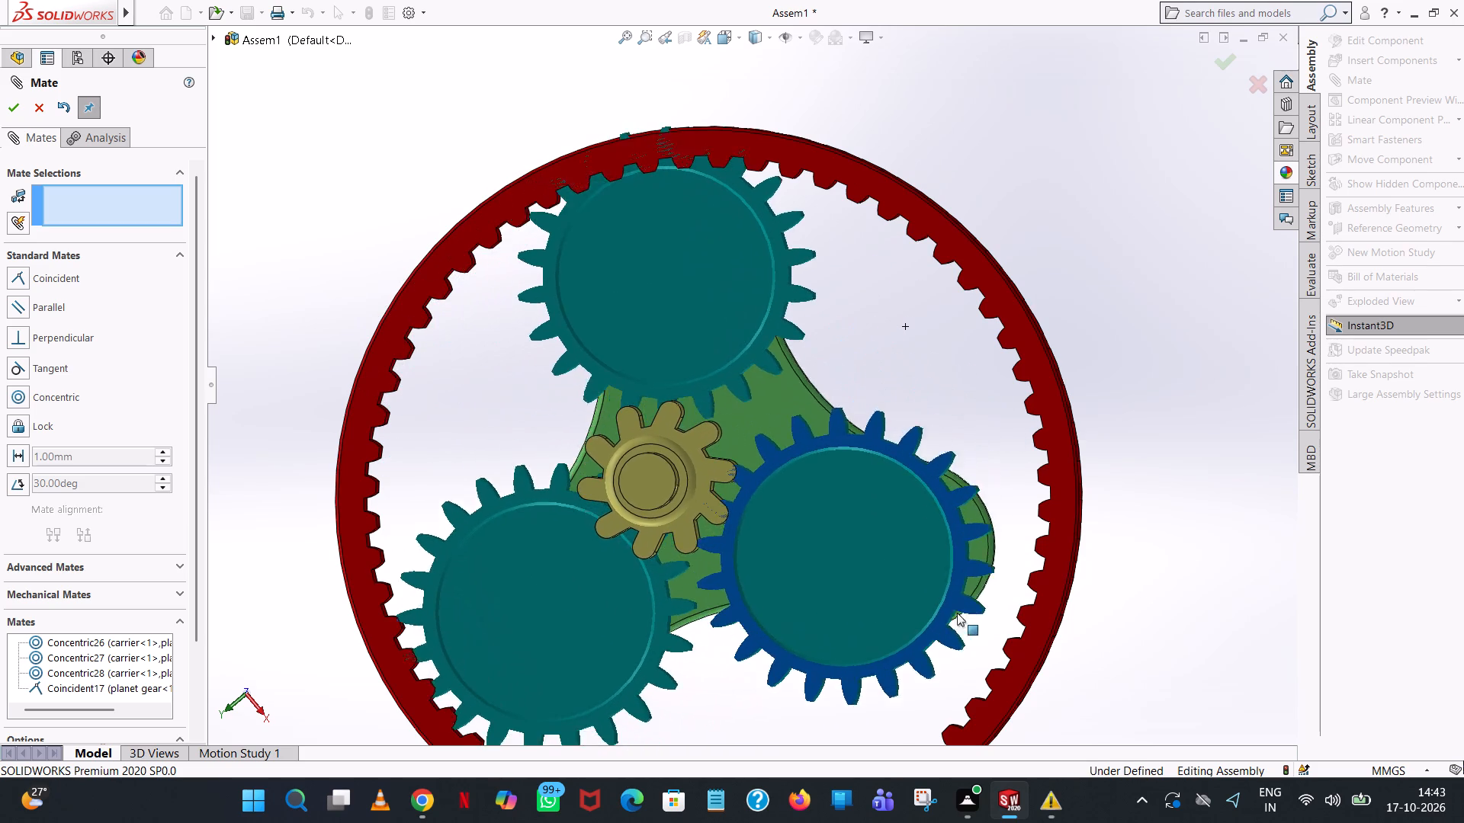
{"action": "left_click_drag", "start_coordinate": [957, 613], "coordinate": [943, 618]}
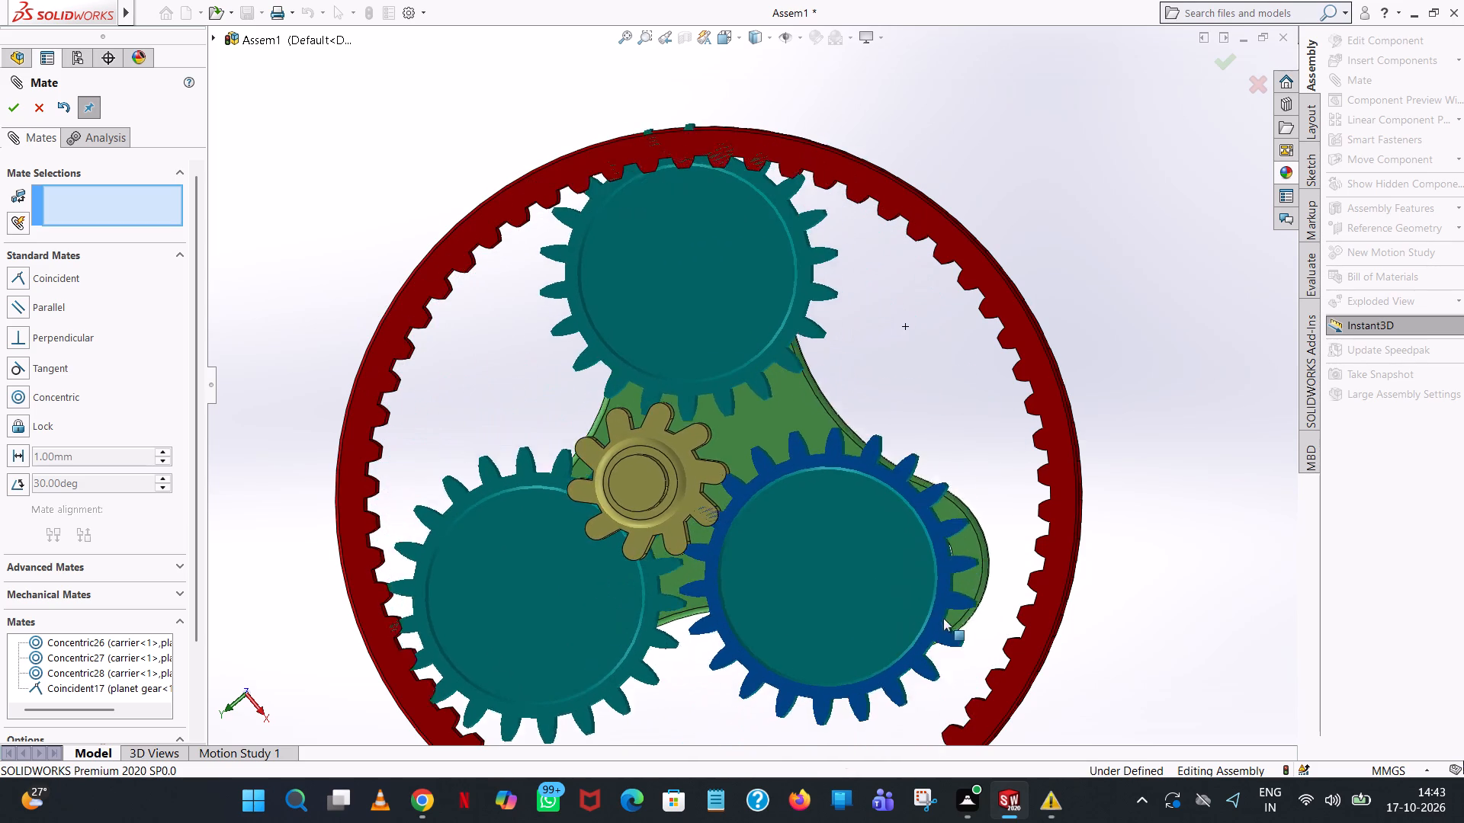
{"action": "left_click_drag", "start_coordinate": [943, 618], "coordinate": [987, 558]}
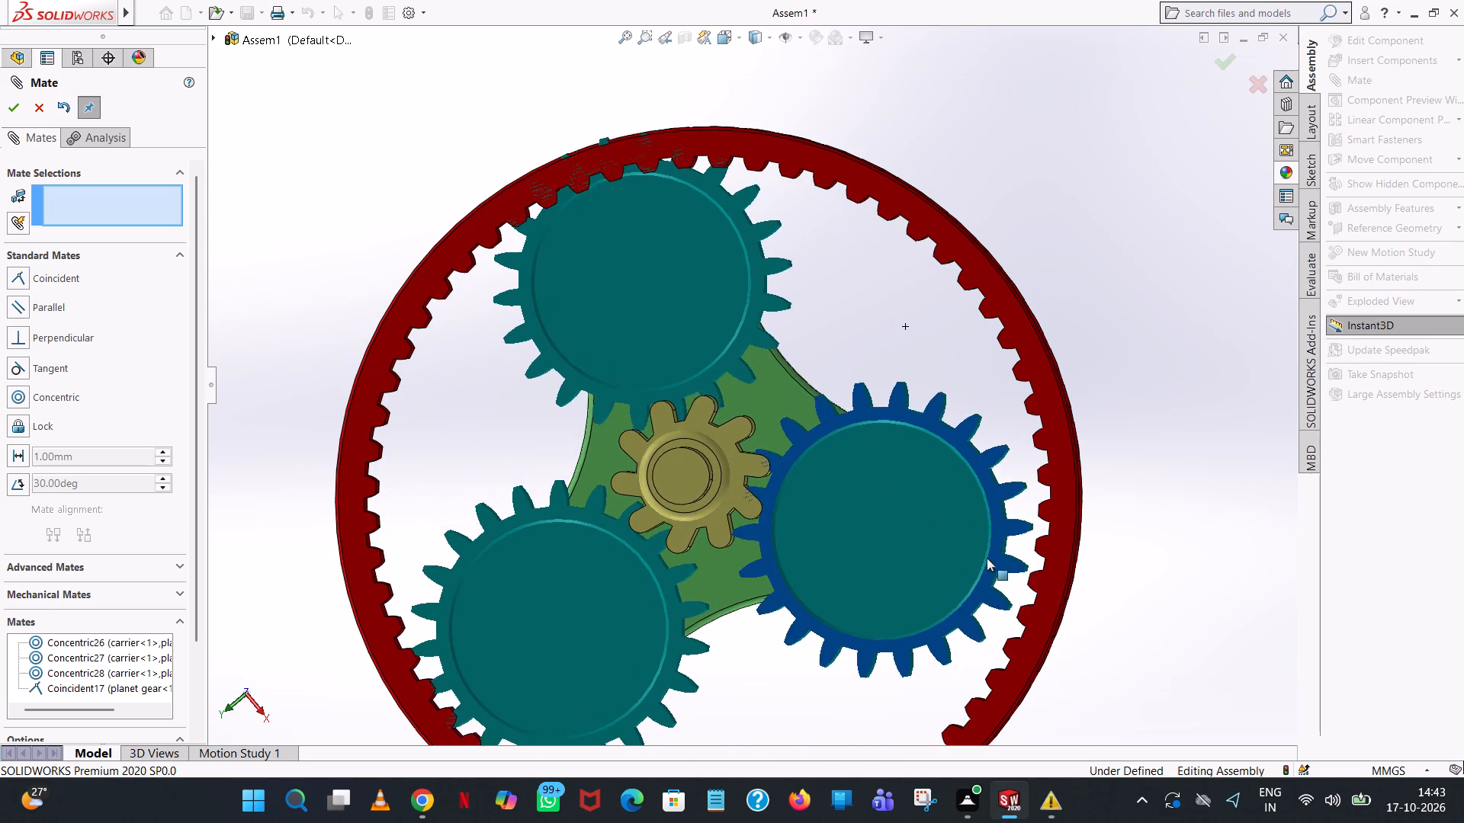
{"action": "left_click_drag", "start_coordinate": [987, 558], "coordinate": [1015, 556]}
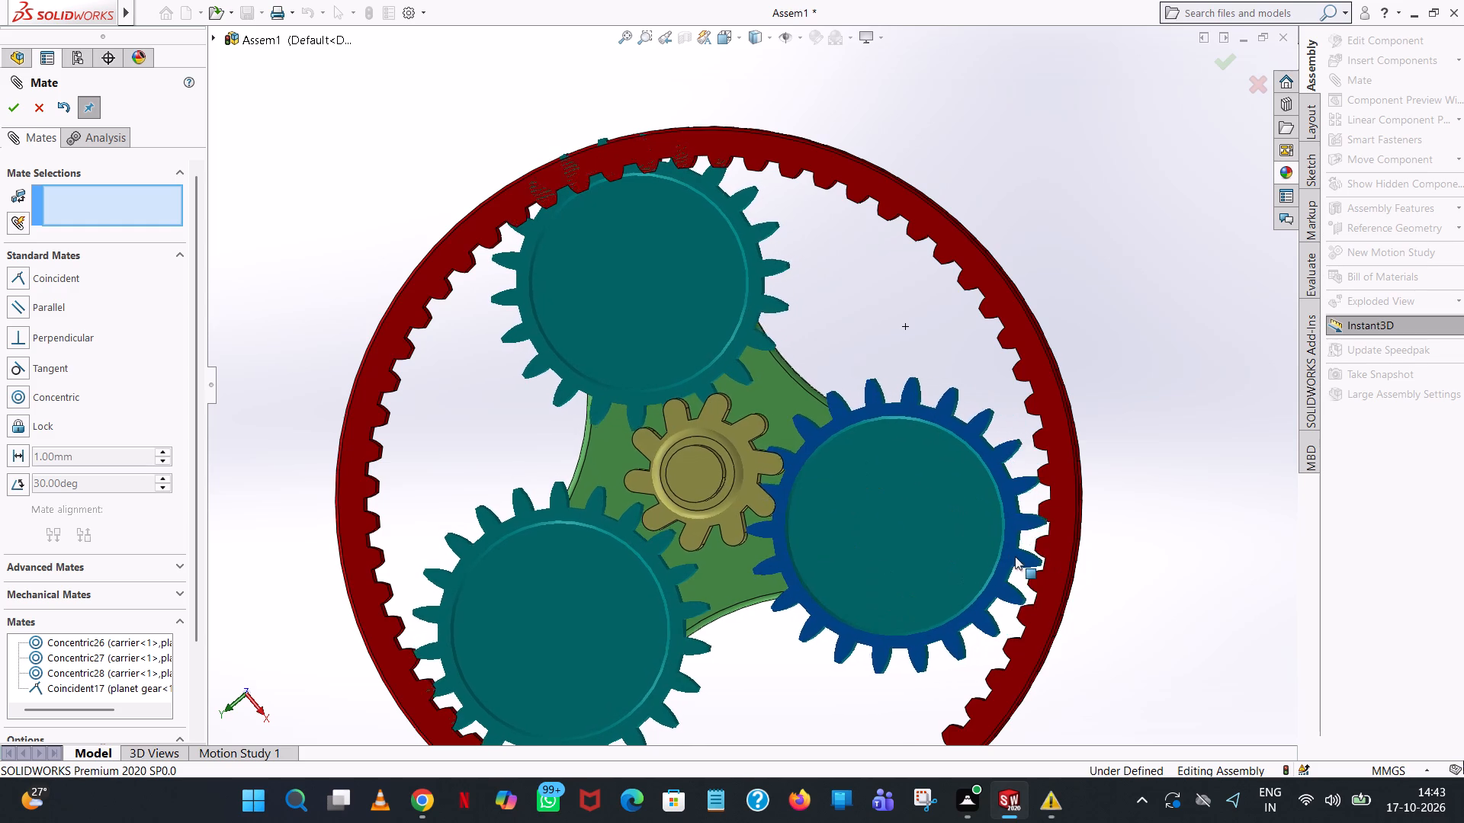
{"action": "left_click_drag", "start_coordinate": [1015, 556], "coordinate": [1016, 557]}
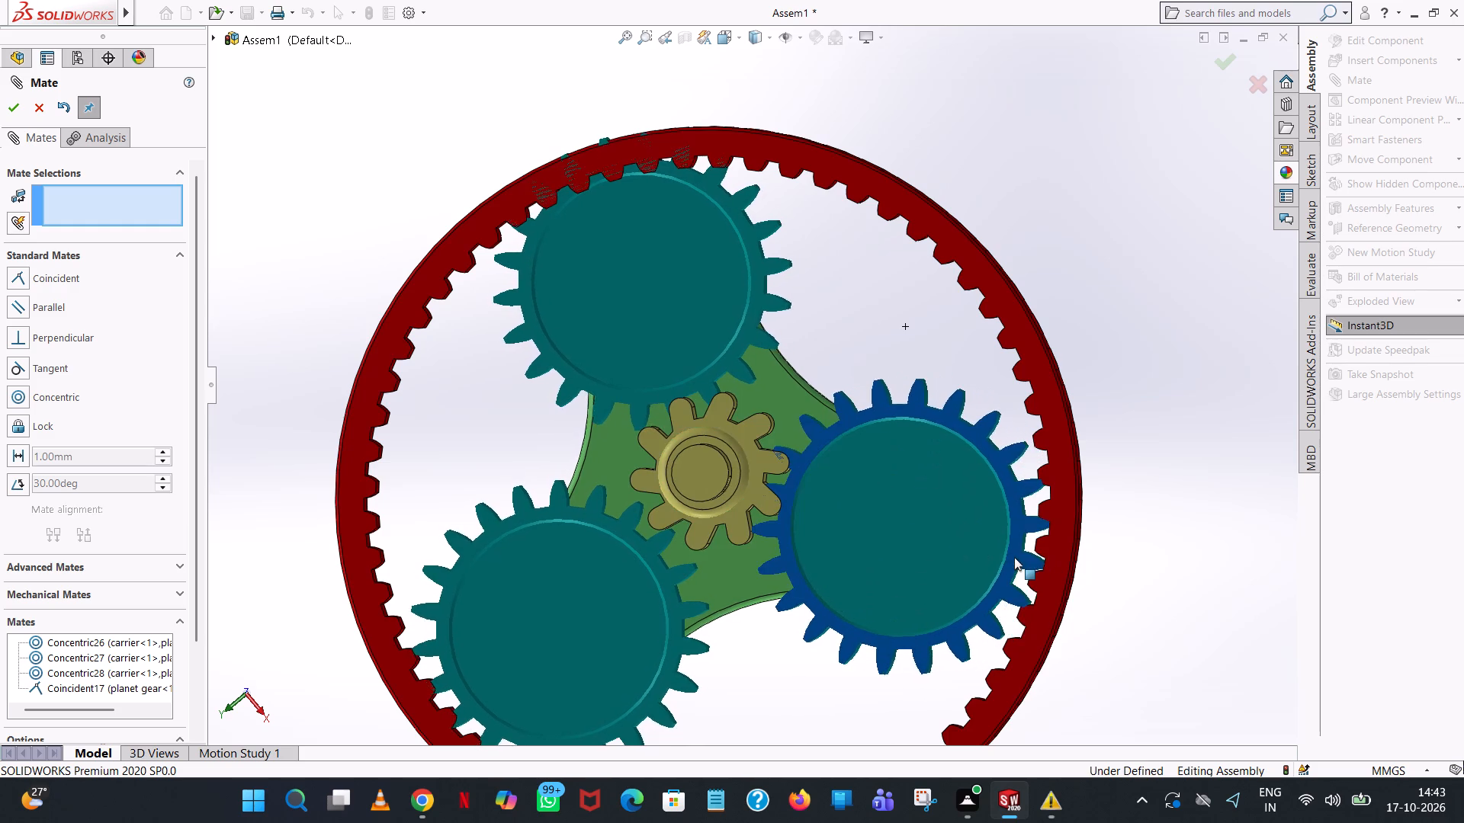
{"action": "scroll", "coordinate": [1013, 558], "scroll_direction": "up", "scroll_amount": 5}
{"action": "middle_click_drag", "start_coordinate": [1008, 559], "coordinate": [898, 584]}
{"action": "scroll", "coordinate": [977, 568], "scroll_direction": "up", "scroll_amount": 1}
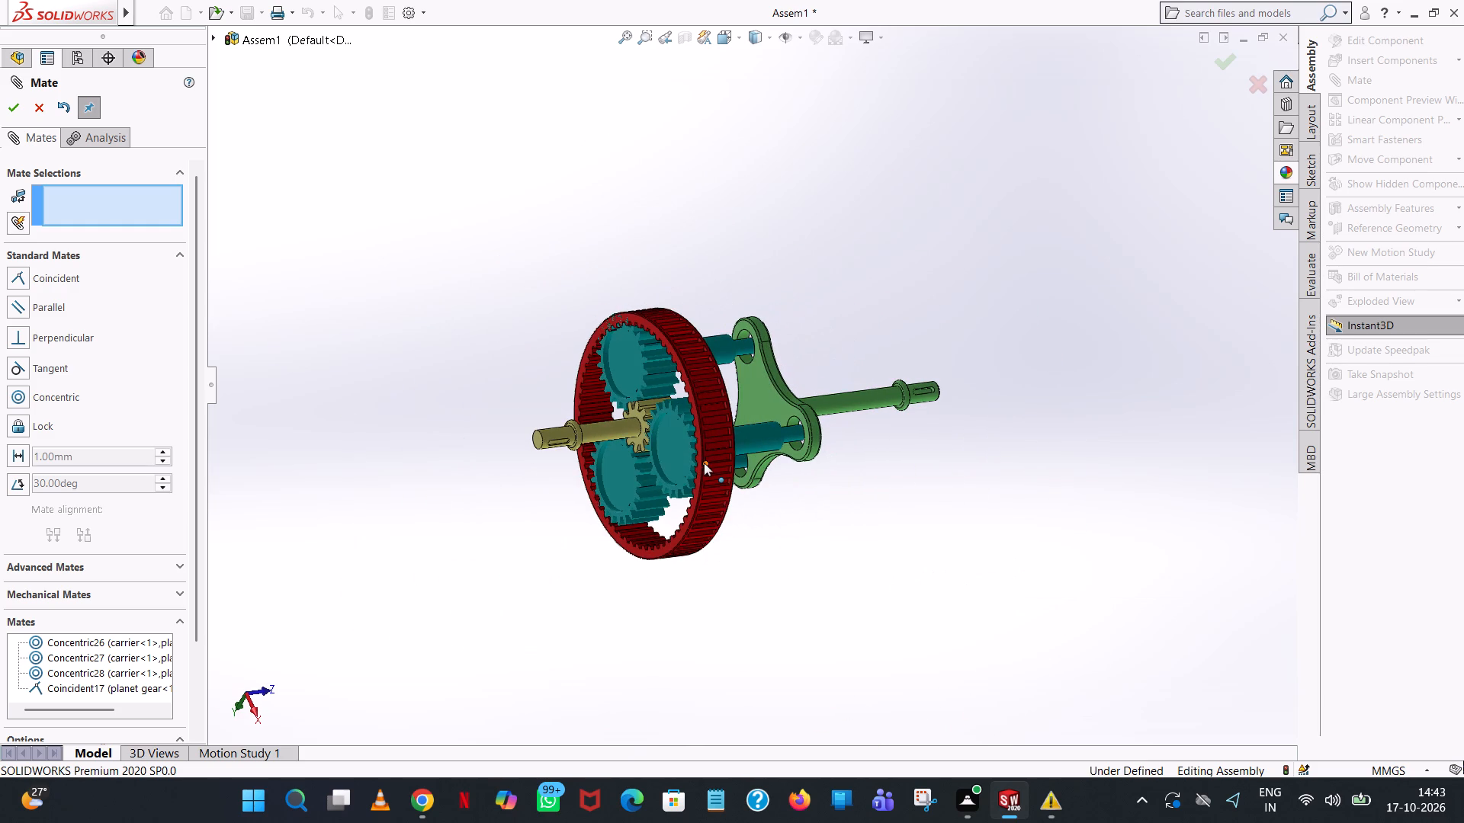
Add a coincident mate between the carrier's planet-shaft hole edge and the shoulder face of the planet gear shaft in that hole.
{"action": "scroll", "coordinate": [704, 463], "scroll_direction": "down", "scroll_amount": 6}
{"action": "middle_click_drag", "start_coordinate": [721, 478], "coordinate": [841, 482]}
{"action": "scroll", "coordinate": [837, 473], "scroll_direction": "up", "scroll_amount": 5}
{"action": "middle_click_drag", "start_coordinate": [861, 463], "coordinate": [544, 537]}
{"action": "scroll", "coordinate": [861, 463], "scroll_direction": "up", "scroll_amount": 1}
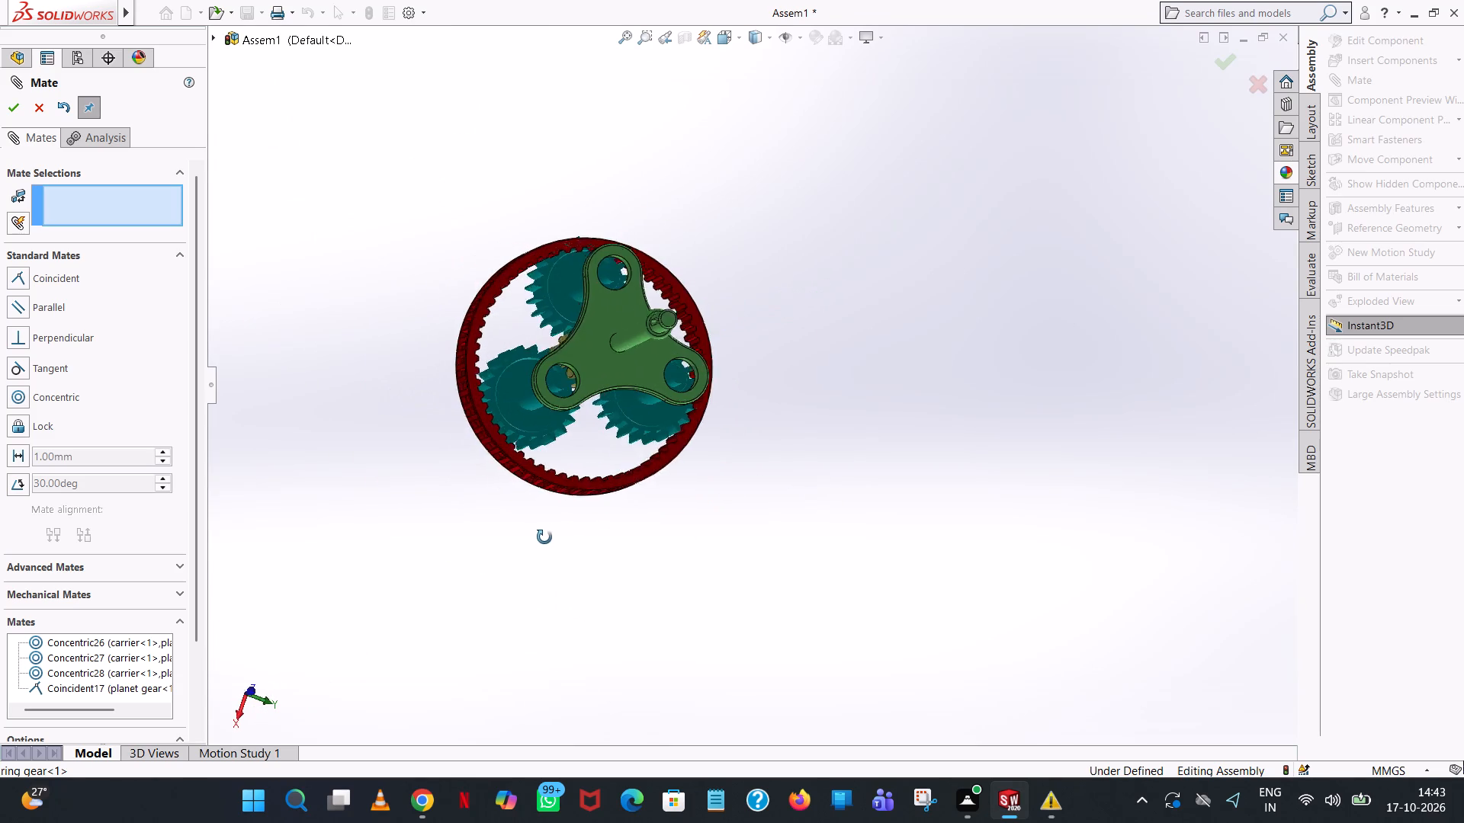
{"action": "middle_click_drag", "start_coordinate": [544, 537], "coordinate": [382, 568]}
{"action": "middle_click", "coordinate": [384, 567]}
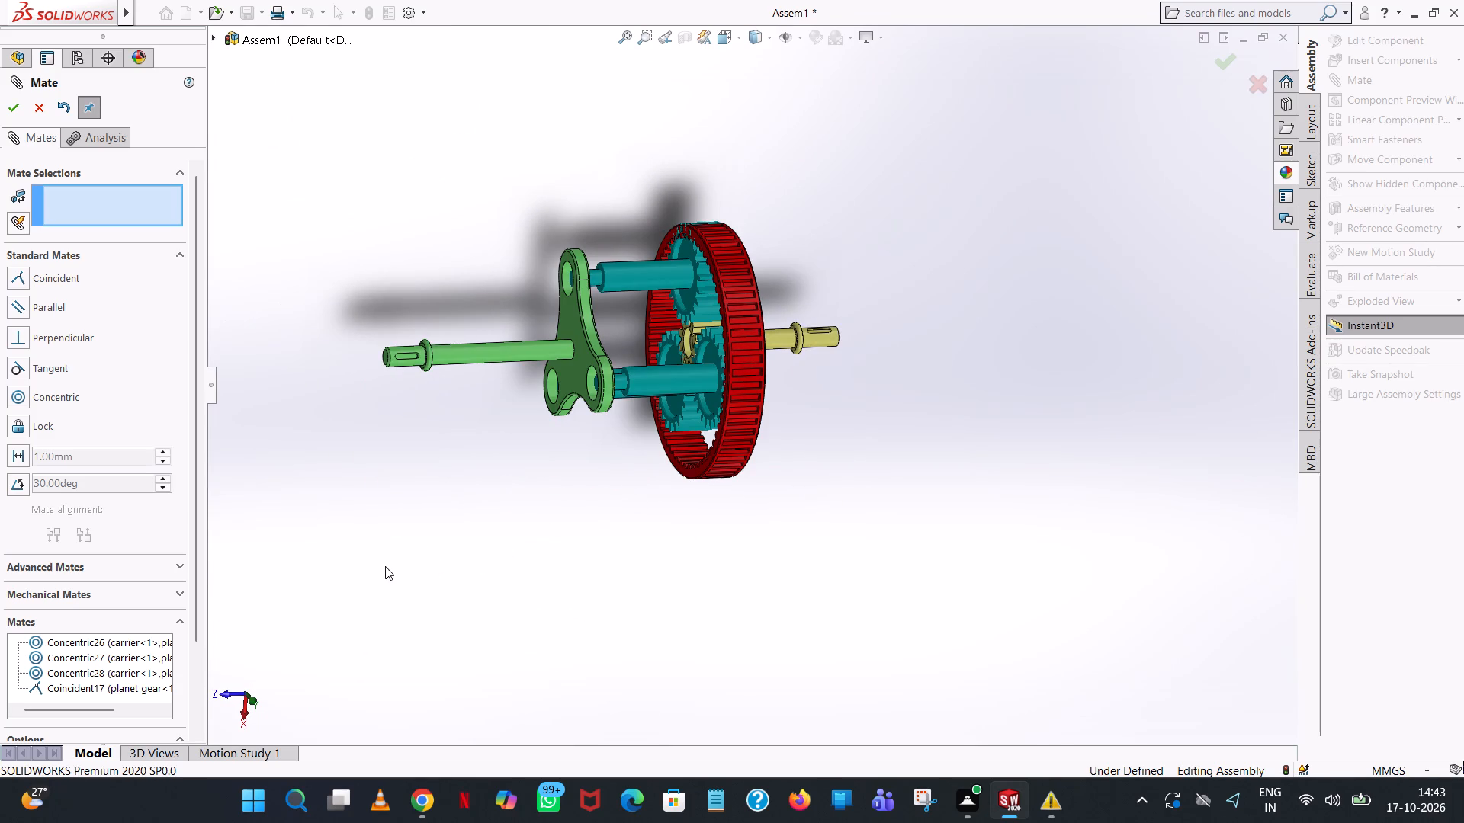
{"action": "scroll", "coordinate": [672, 446], "scroll_direction": "down", "scroll_amount": 2}
{"action": "middle_click_drag", "start_coordinate": [897, 437], "coordinate": [860, 453]}
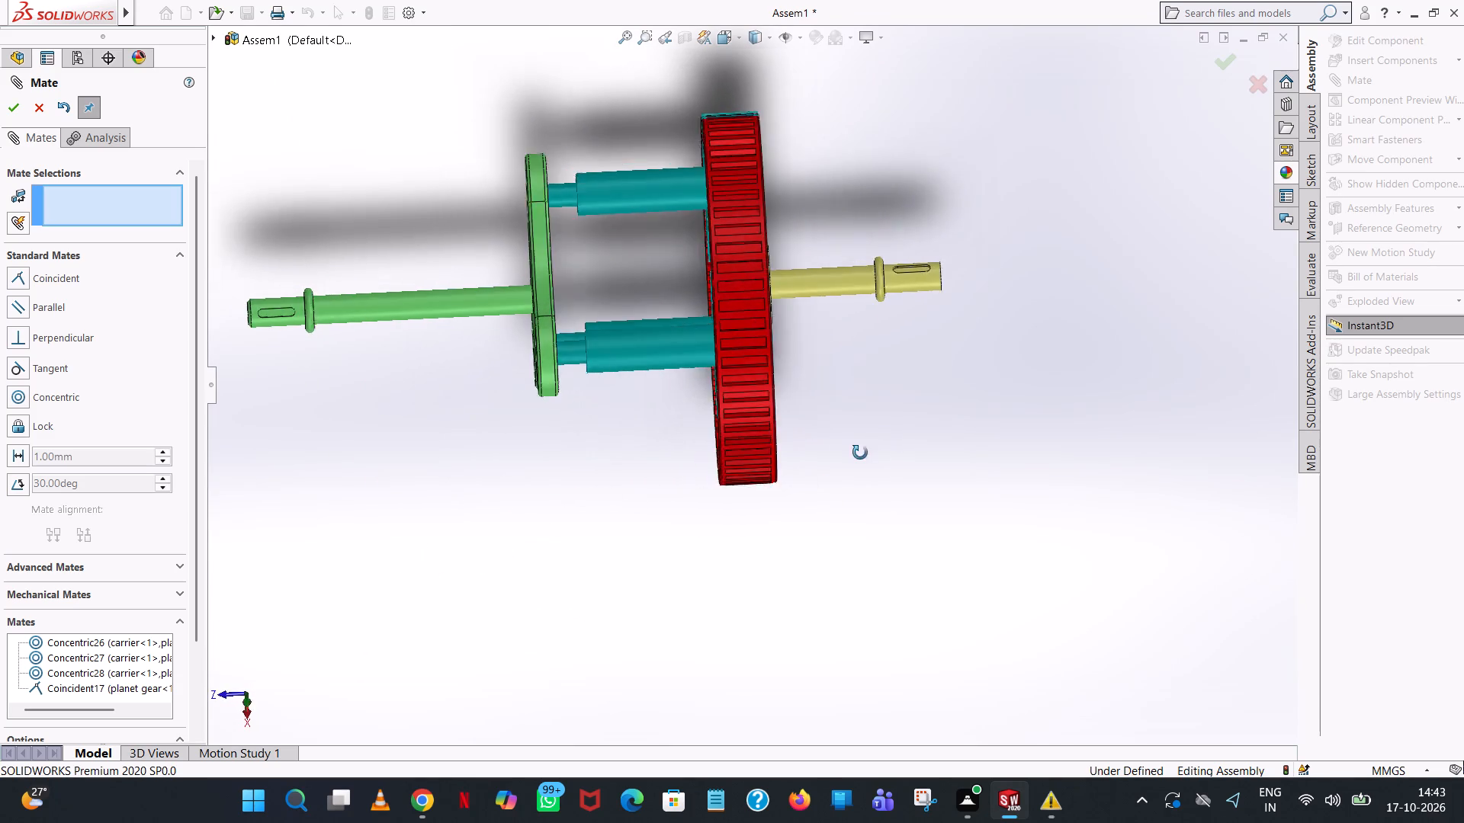
{"action": "middle_click_drag", "start_coordinate": [860, 453], "coordinate": [860, 549]}
{"action": "scroll", "coordinate": [605, 257], "scroll_direction": "down", "scroll_amount": 4}
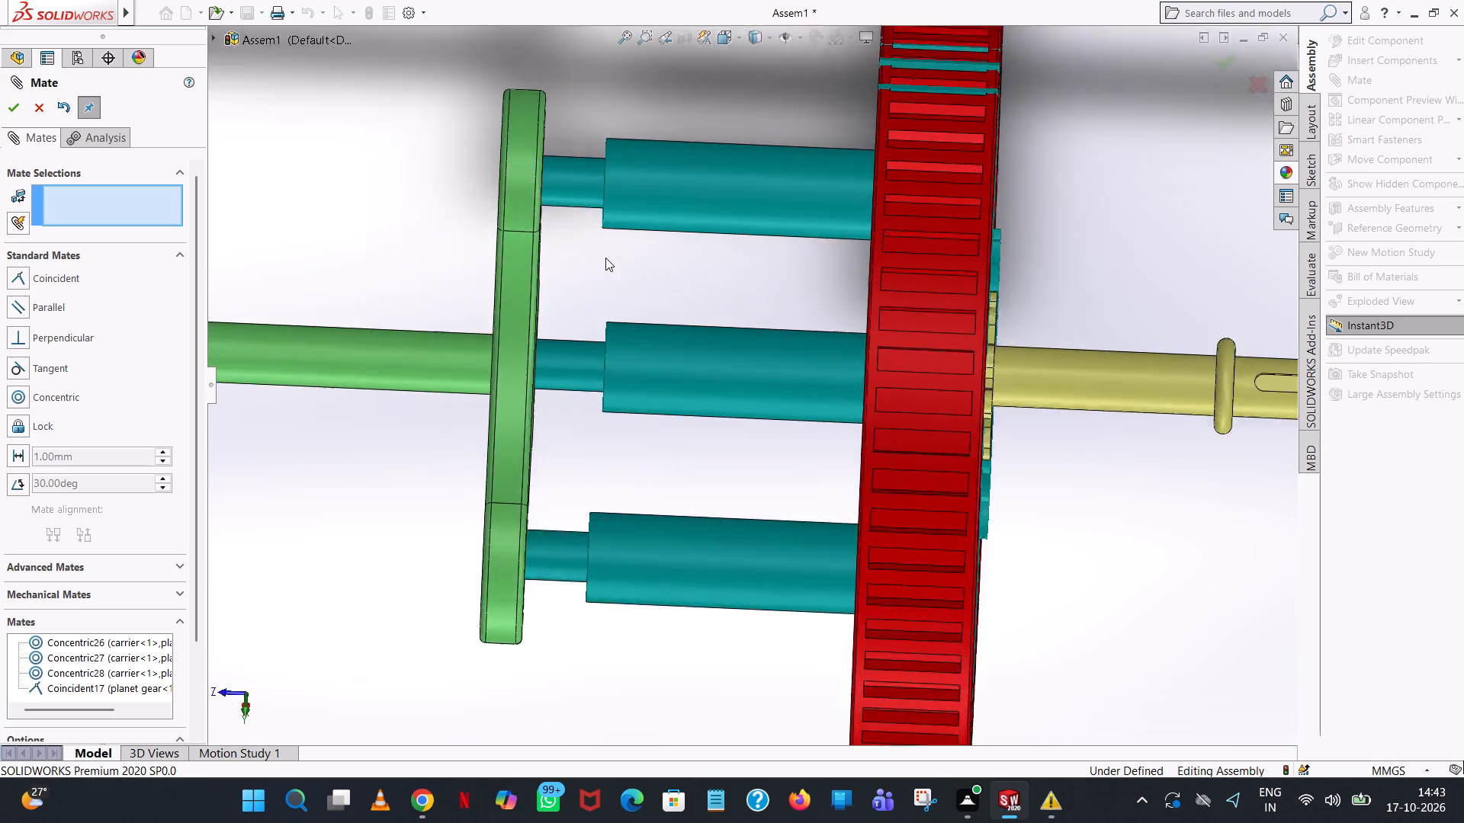
{"action": "scroll", "coordinate": [605, 258], "scroll_direction": "down", "scroll_amount": 1}
{"action": "middle_click_drag", "start_coordinate": [605, 260], "coordinate": [563, 274]}
{"action": "scroll", "coordinate": [578, 269], "scroll_direction": "up", "scroll_amount": 1}
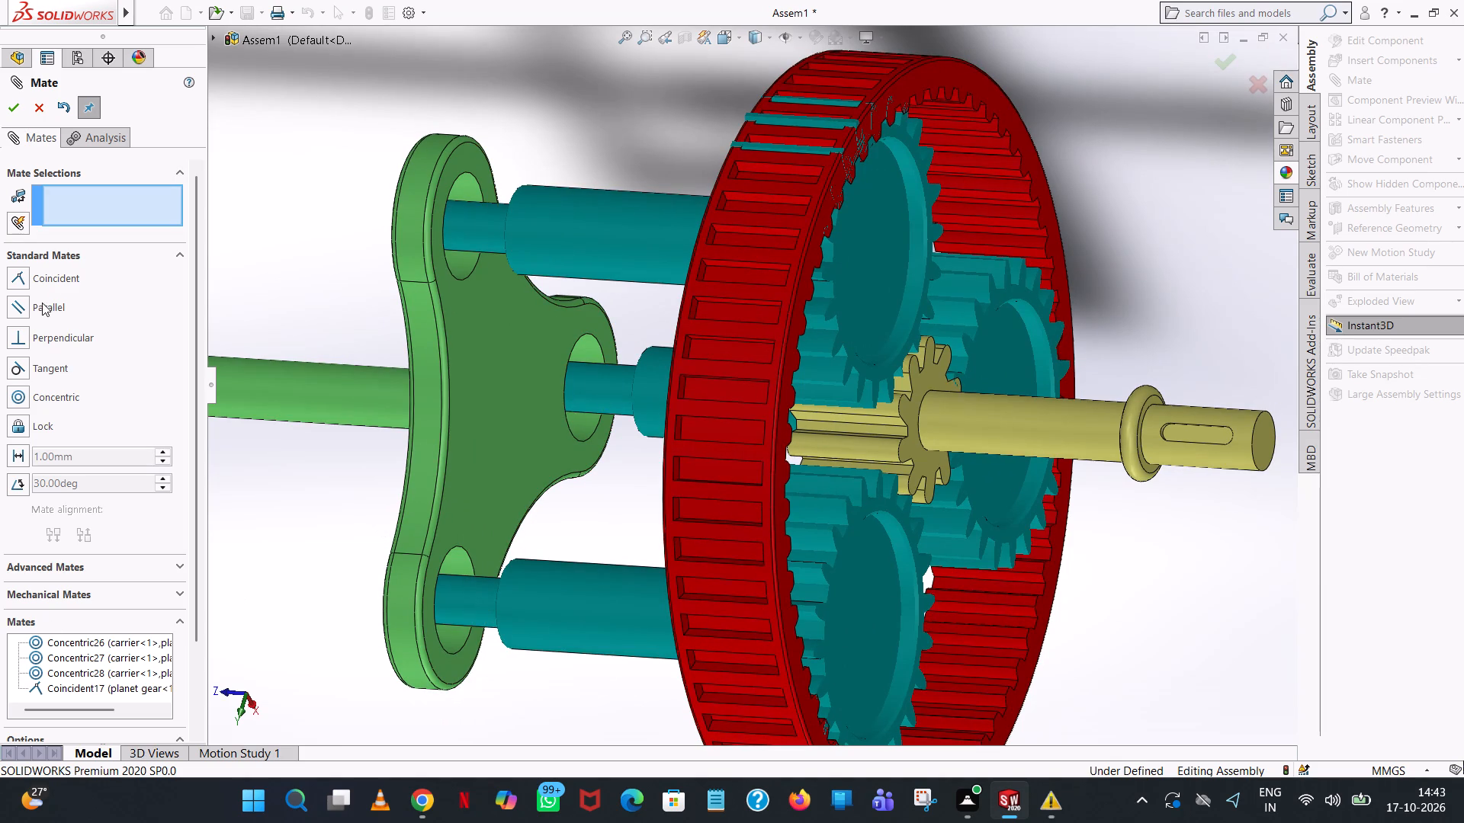
{"action": "left_click", "coordinate": [55, 281]}
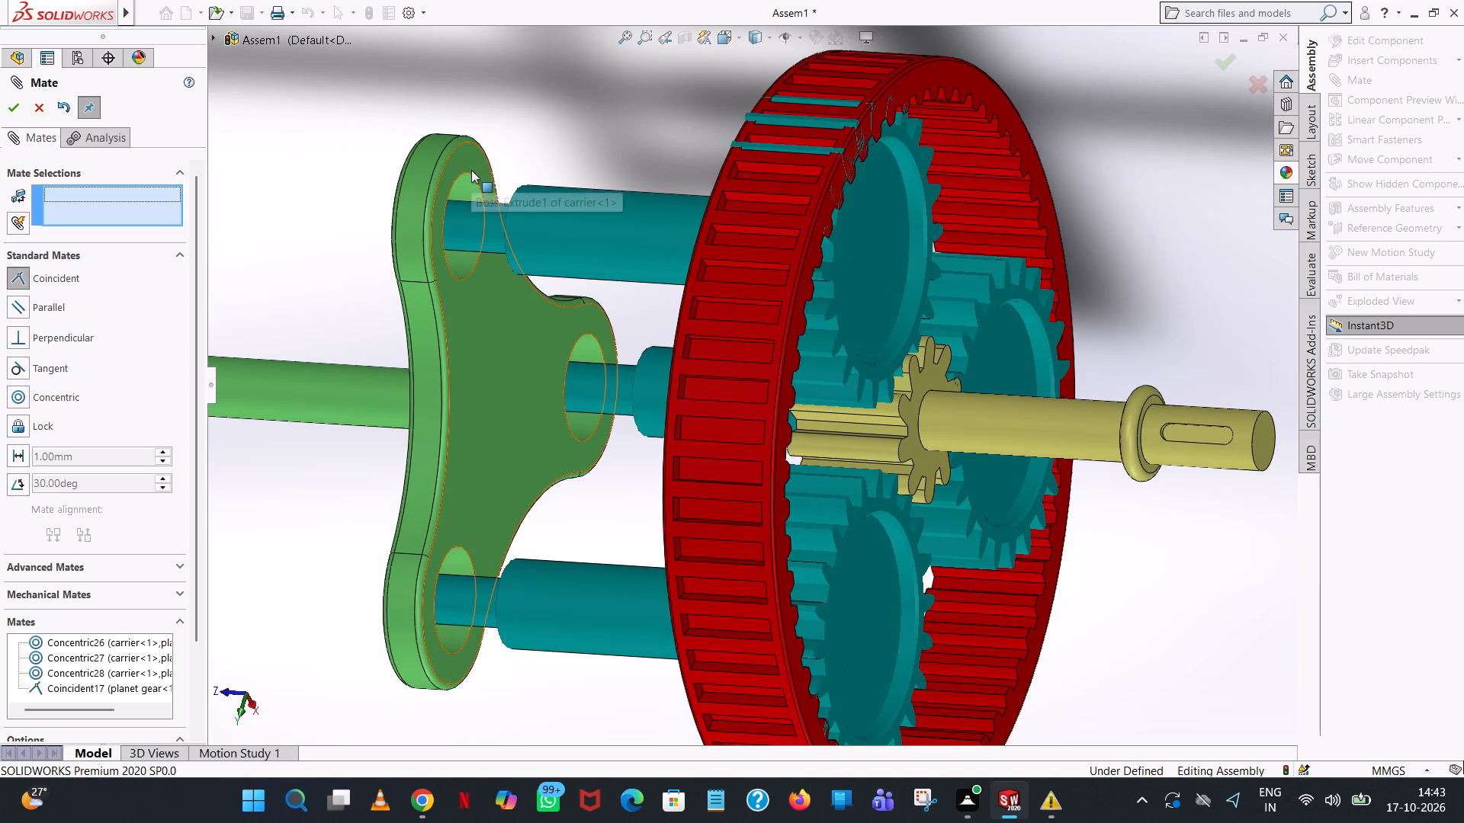
{"action": "left_click", "coordinate": [470, 172]}
{"action": "scroll", "coordinate": [535, 282], "scroll_direction": "up", "scroll_amount": 1}
{"action": "middle_click_drag", "start_coordinate": [535, 285], "coordinate": [654, 325]}
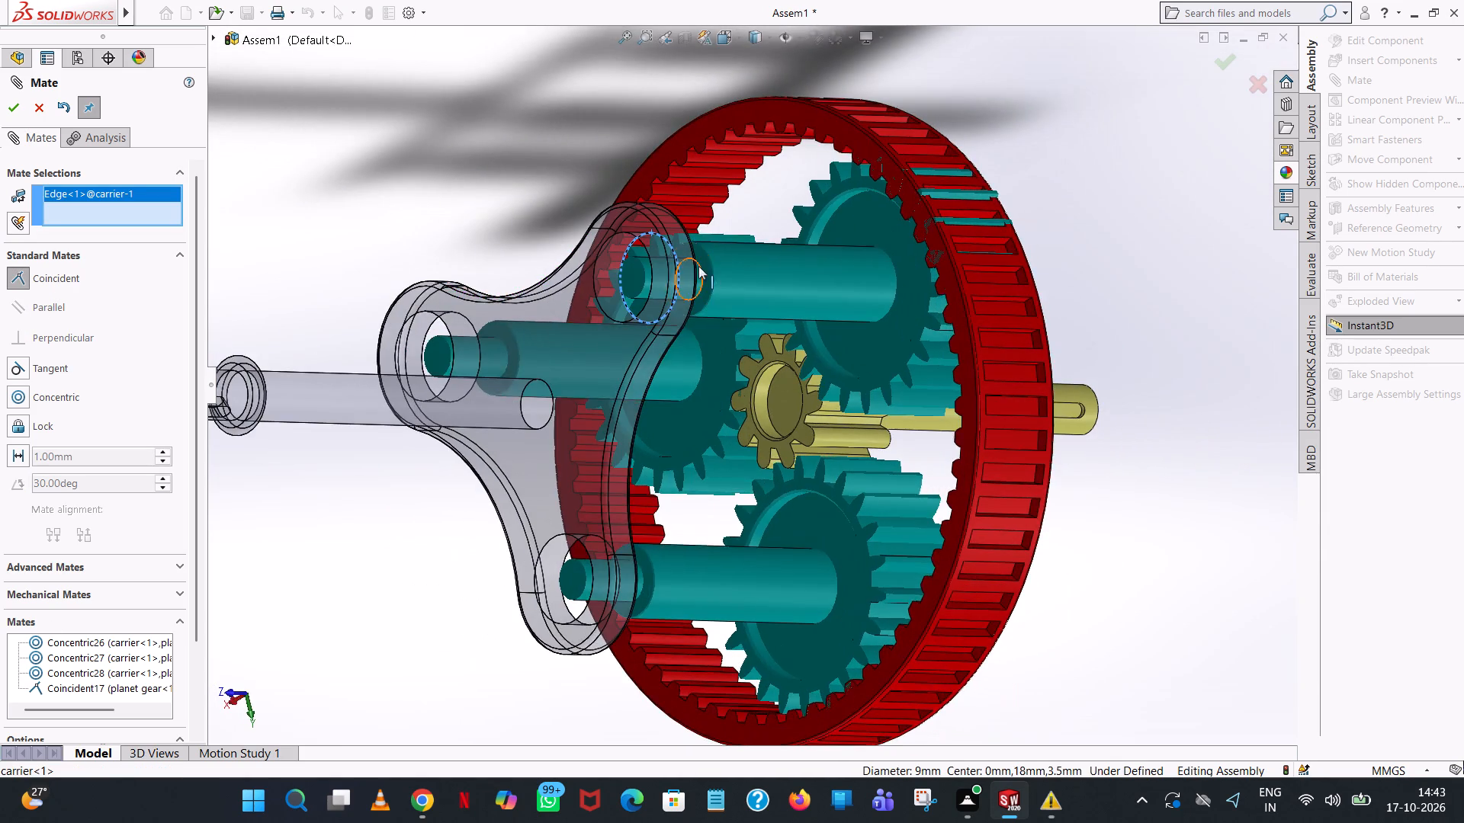
{"action": "scroll", "coordinate": [698, 267], "scroll_direction": "down", "scroll_amount": 6}
{"action": "left_click", "coordinate": [753, 306]}
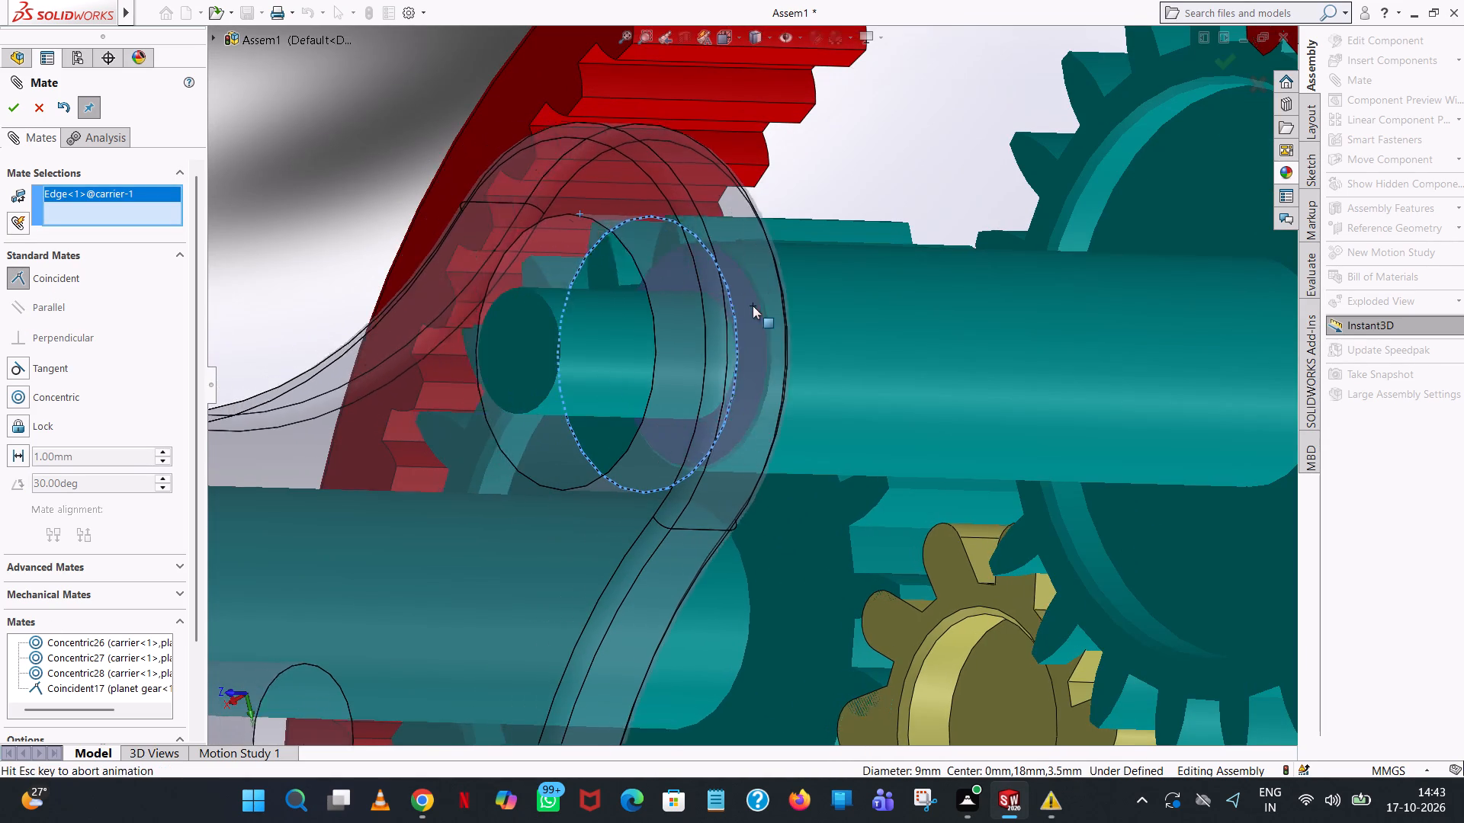
{"action": "left_click", "coordinate": [893, 280]}
Add a coincident mate between a front tooth edge of planet gear 1 and the front toothed face of the ring gear.
{"action": "scroll", "coordinate": [899, 342], "scroll_direction": "up", "scroll_amount": 6}
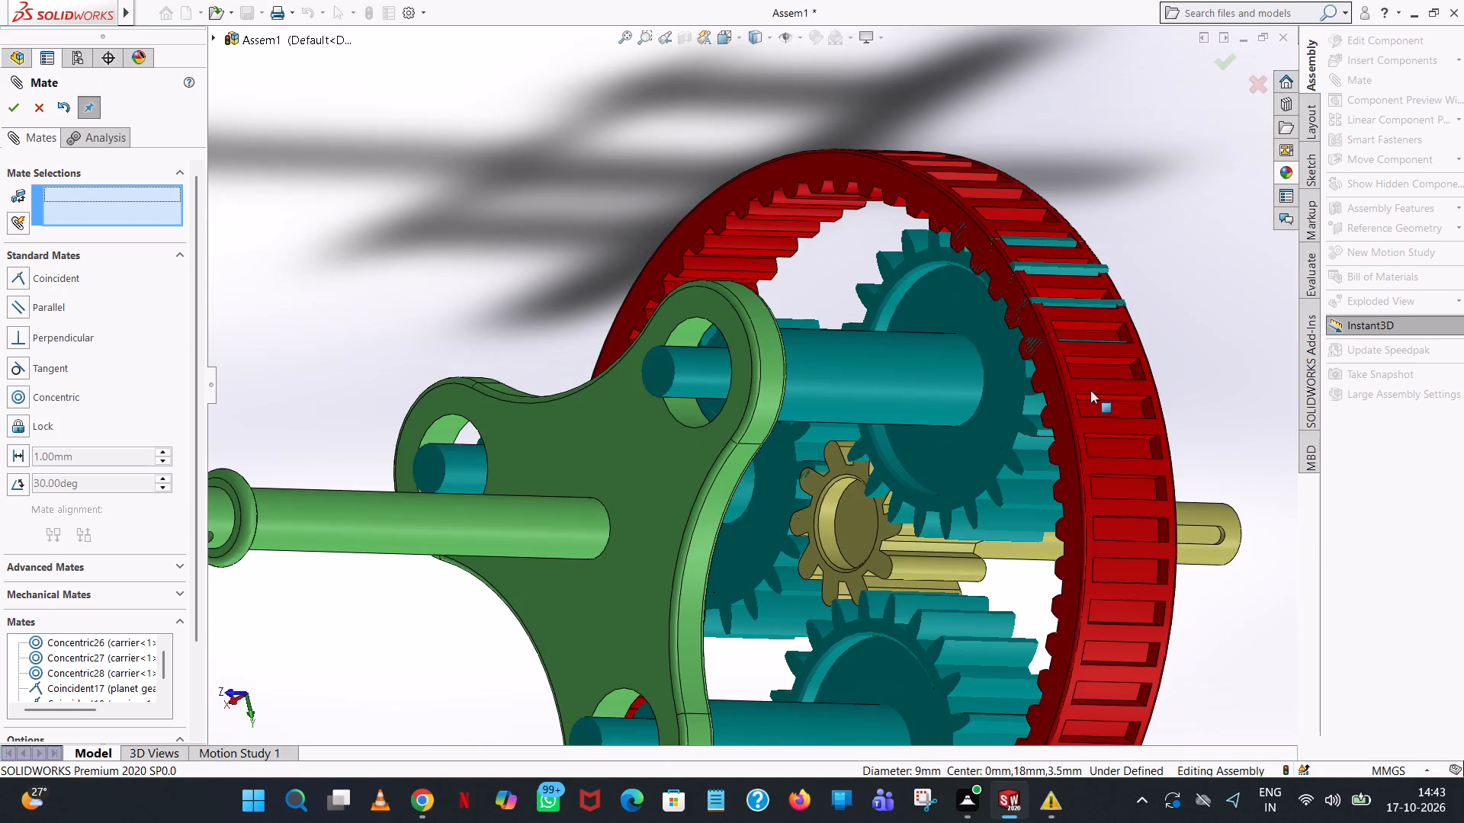
{"action": "middle_click_drag", "start_coordinate": [1154, 375], "coordinate": [1066, 356]}
{"action": "scroll", "coordinate": [1079, 363], "scroll_direction": "up", "scroll_amount": 5}
{"action": "middle_click_drag", "start_coordinate": [1073, 373], "coordinate": [1008, 415]}
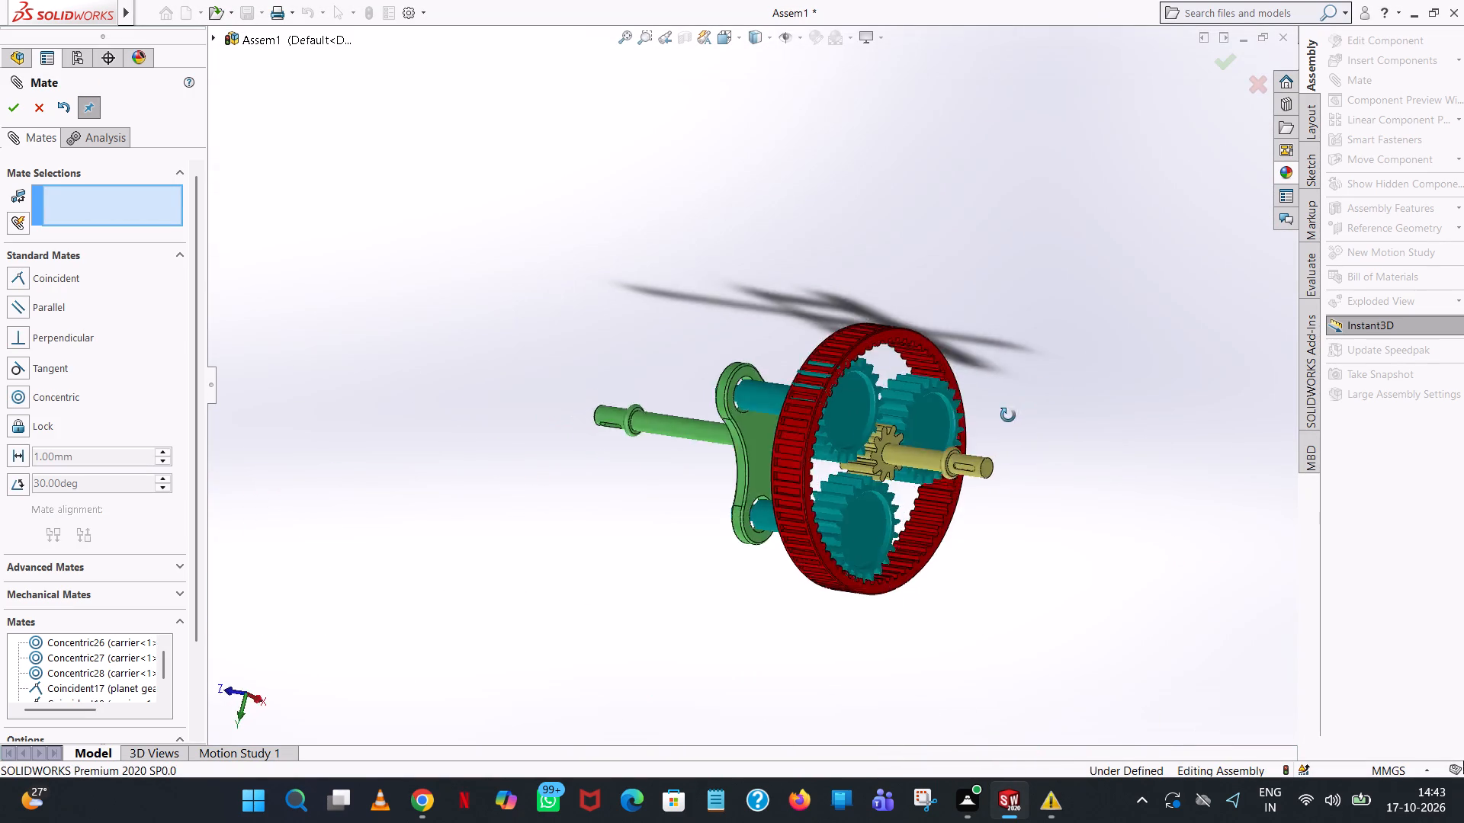
{"action": "middle_click_drag", "start_coordinate": [1008, 415], "coordinate": [748, 552]}
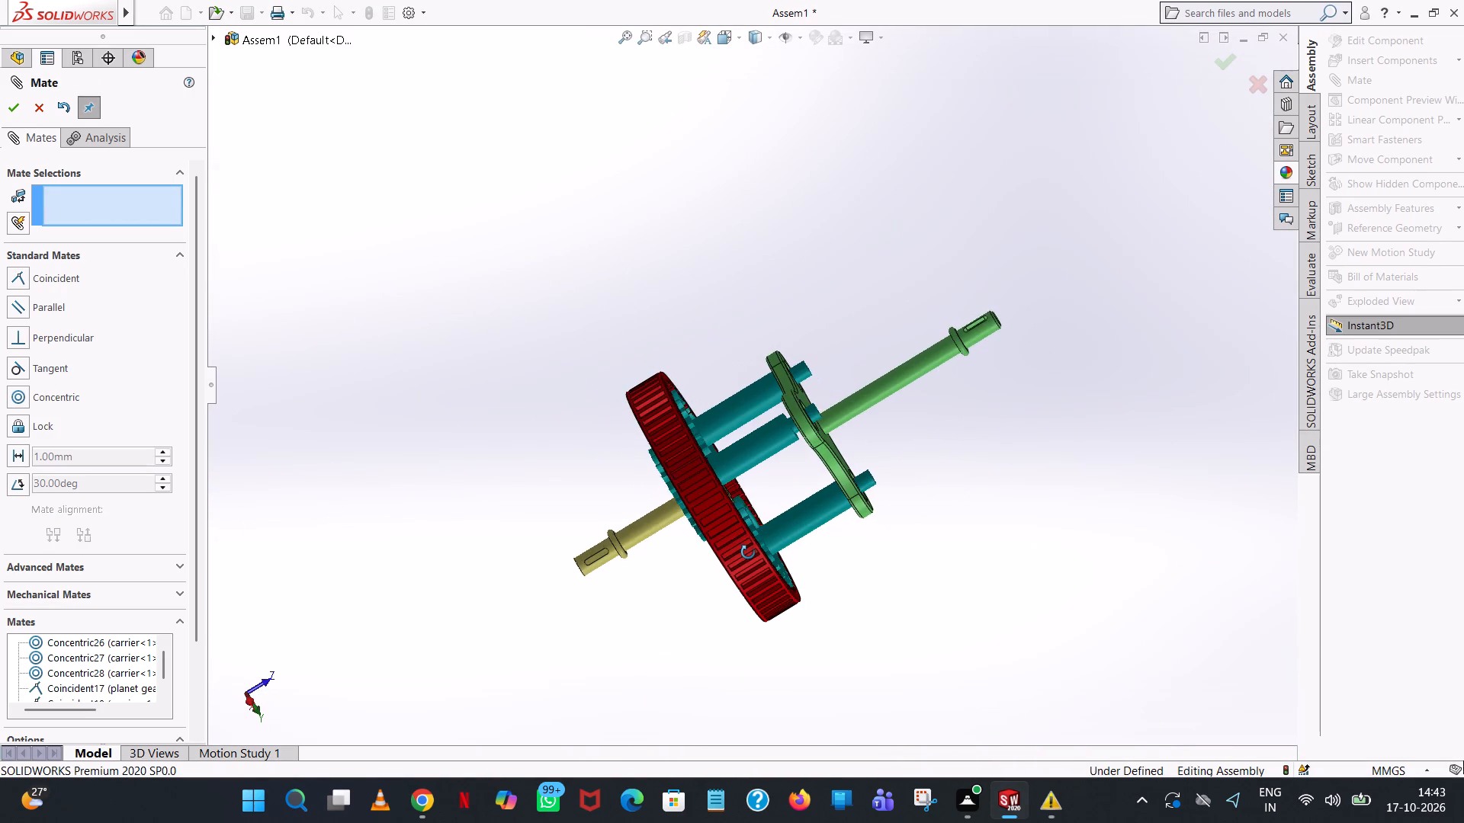
{"action": "middle_click_drag", "start_coordinate": [748, 552], "coordinate": [750, 554]}
{"action": "scroll", "coordinate": [750, 554], "scroll_direction": "up", "scroll_amount": 1}
{"action": "scroll", "coordinate": [775, 514], "scroll_direction": "down", "scroll_amount": 4}
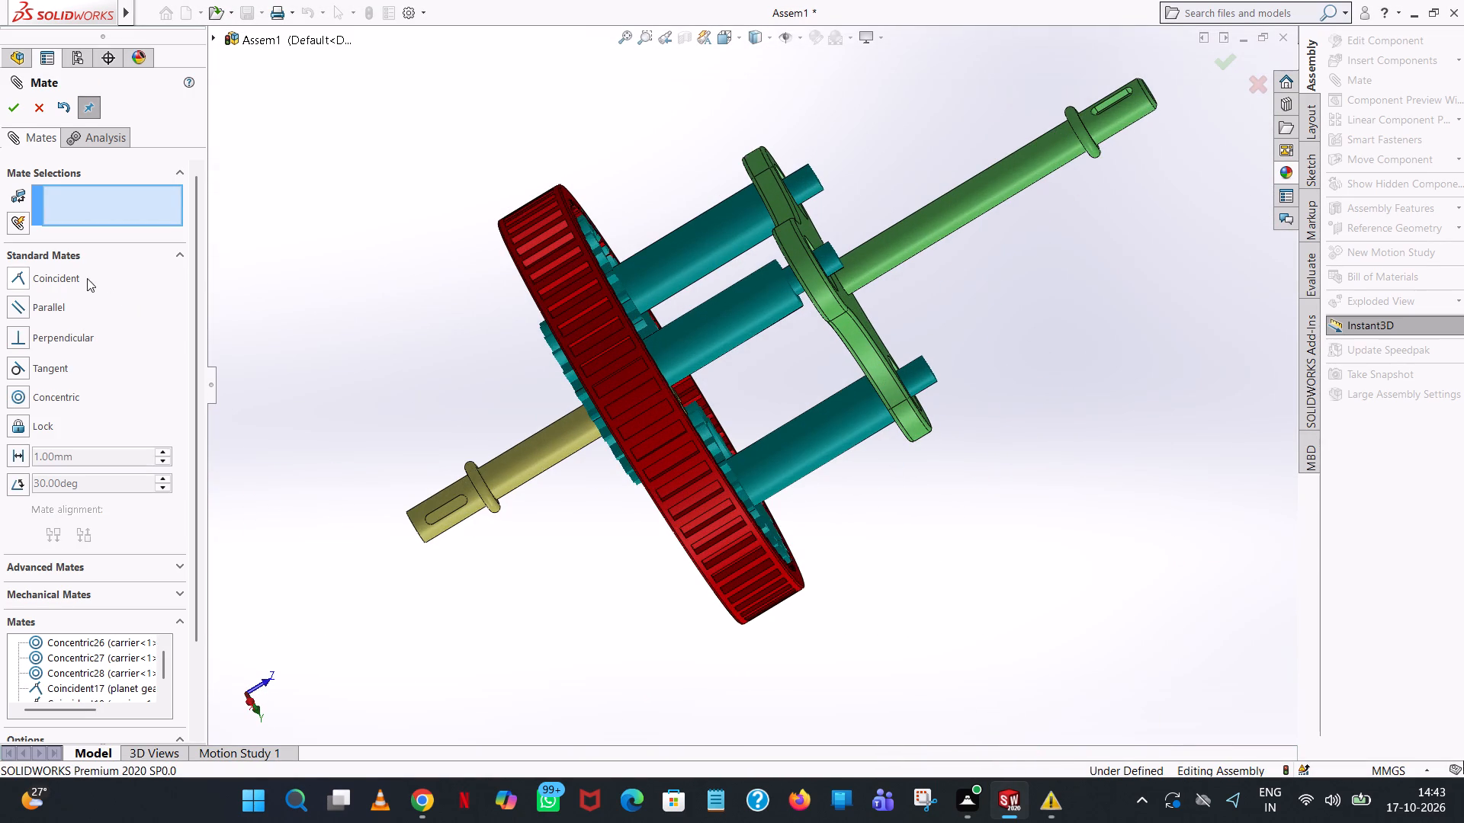
{"action": "left_click", "coordinate": [68, 273]}
{"action": "middle_click_drag", "start_coordinate": [499, 364], "coordinate": [653, 291]}
{"action": "scroll", "coordinate": [589, 366], "scroll_direction": "down", "scroll_amount": 4}
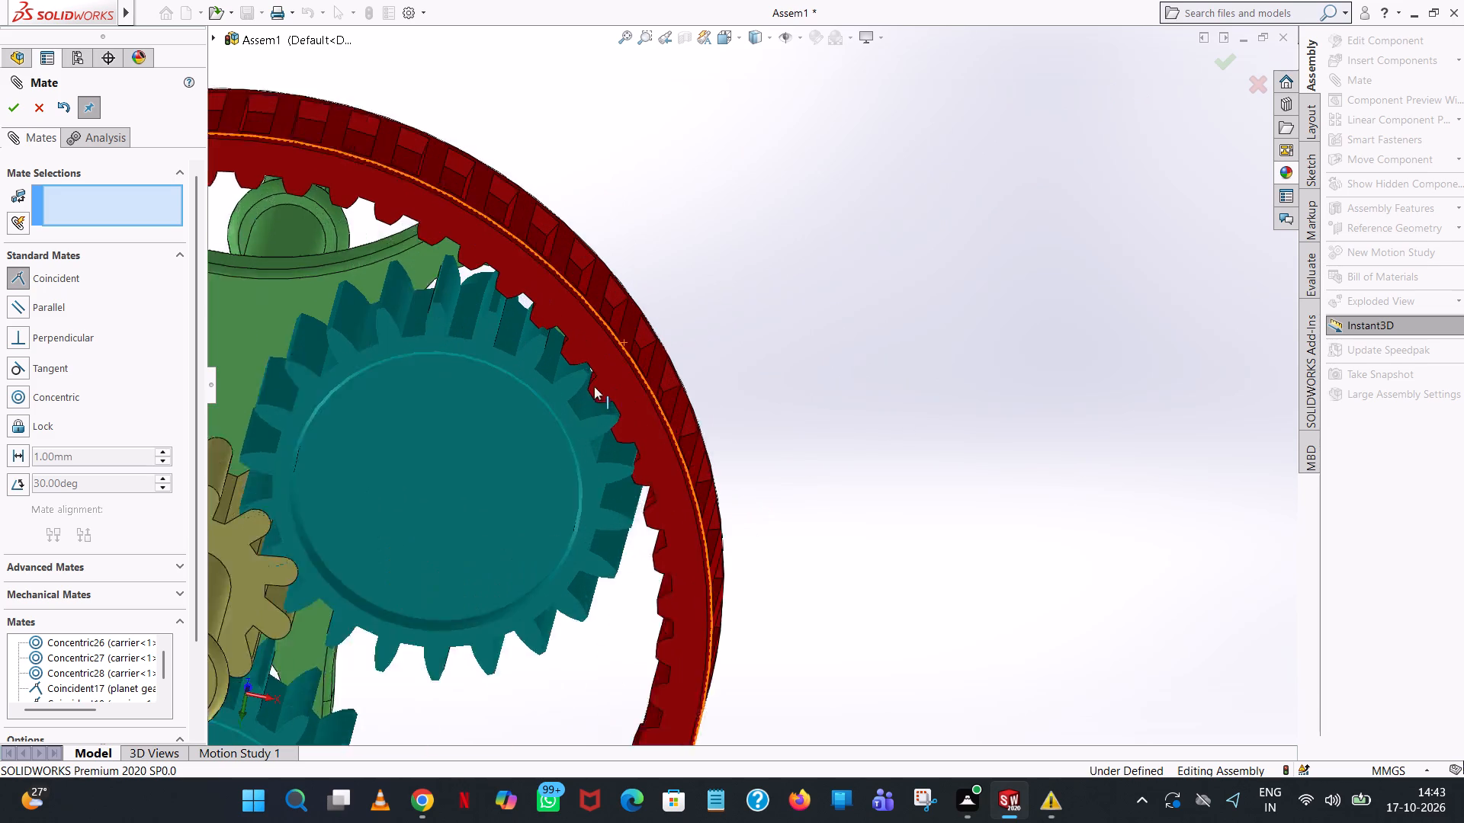
{"action": "scroll", "coordinate": [594, 386], "scroll_direction": "down", "scroll_amount": 2}
{"action": "middle_click_drag", "start_coordinate": [554, 370], "coordinate": [564, 308]}
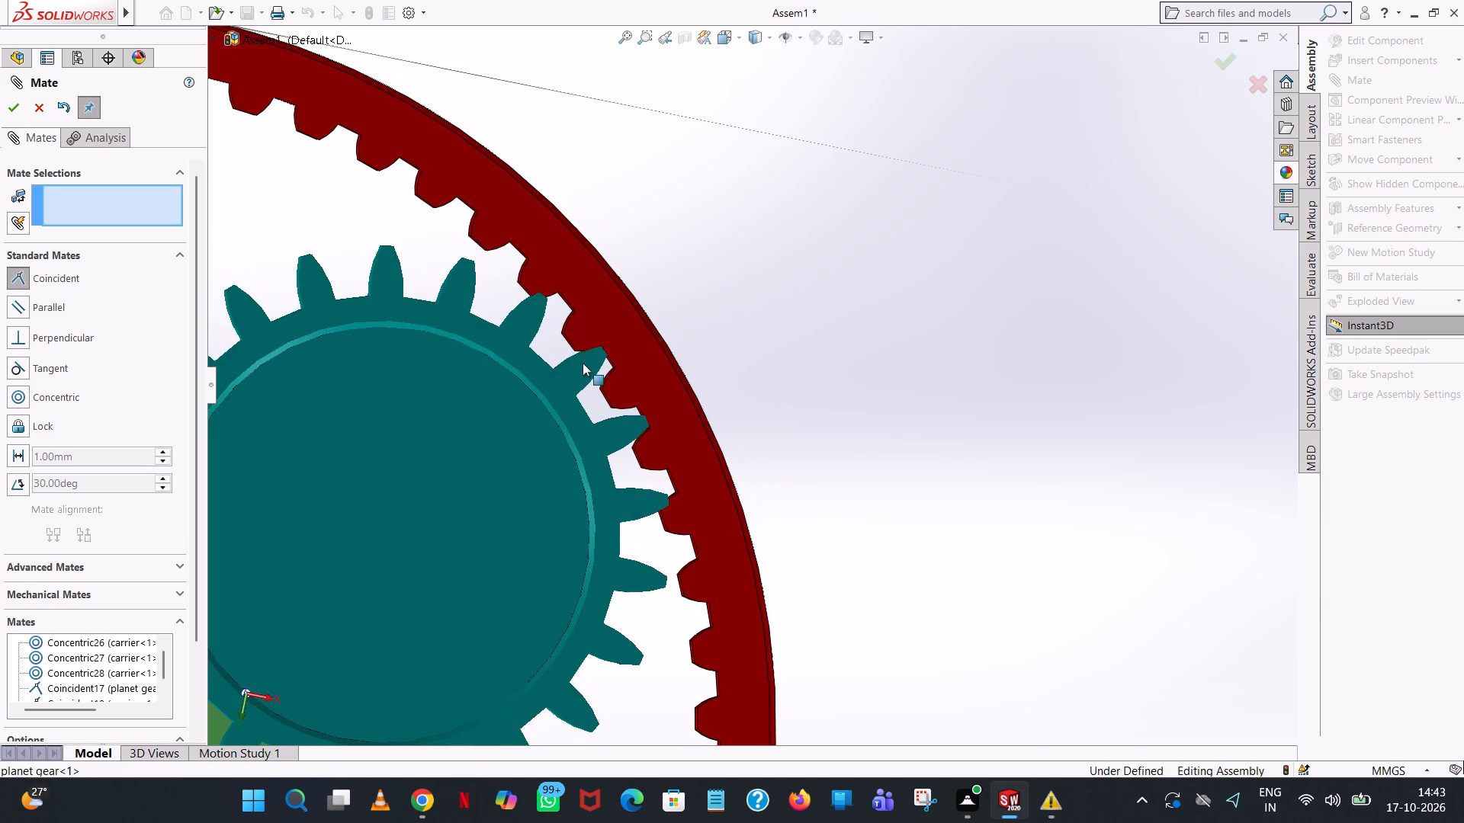
{"action": "scroll", "coordinate": [584, 369], "scroll_direction": "down", "scroll_amount": 4}
{"action": "middle_click_drag", "start_coordinate": [566, 331], "coordinate": [541, 354]}
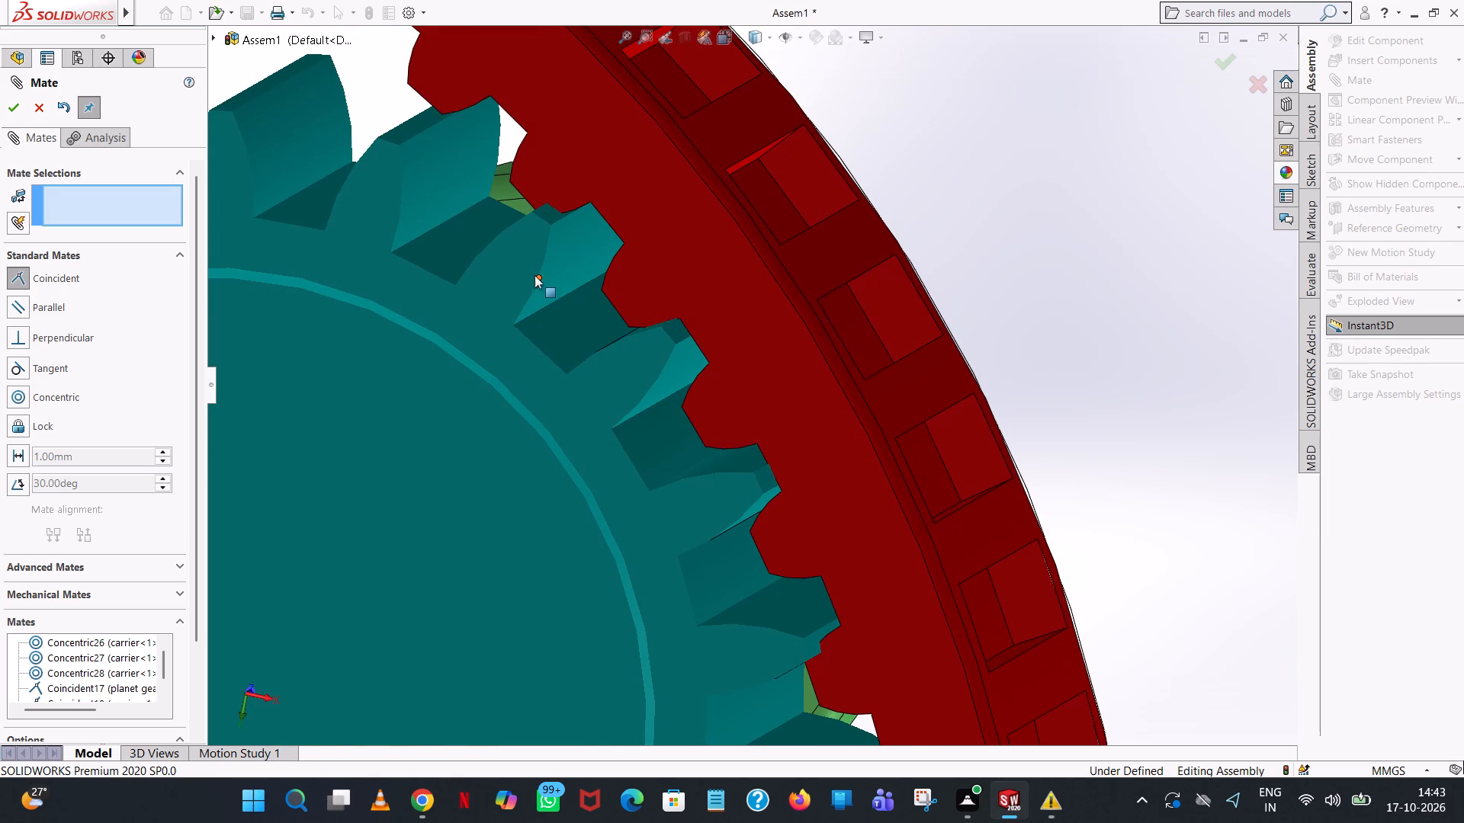
{"action": "left_click", "coordinate": [545, 255]}
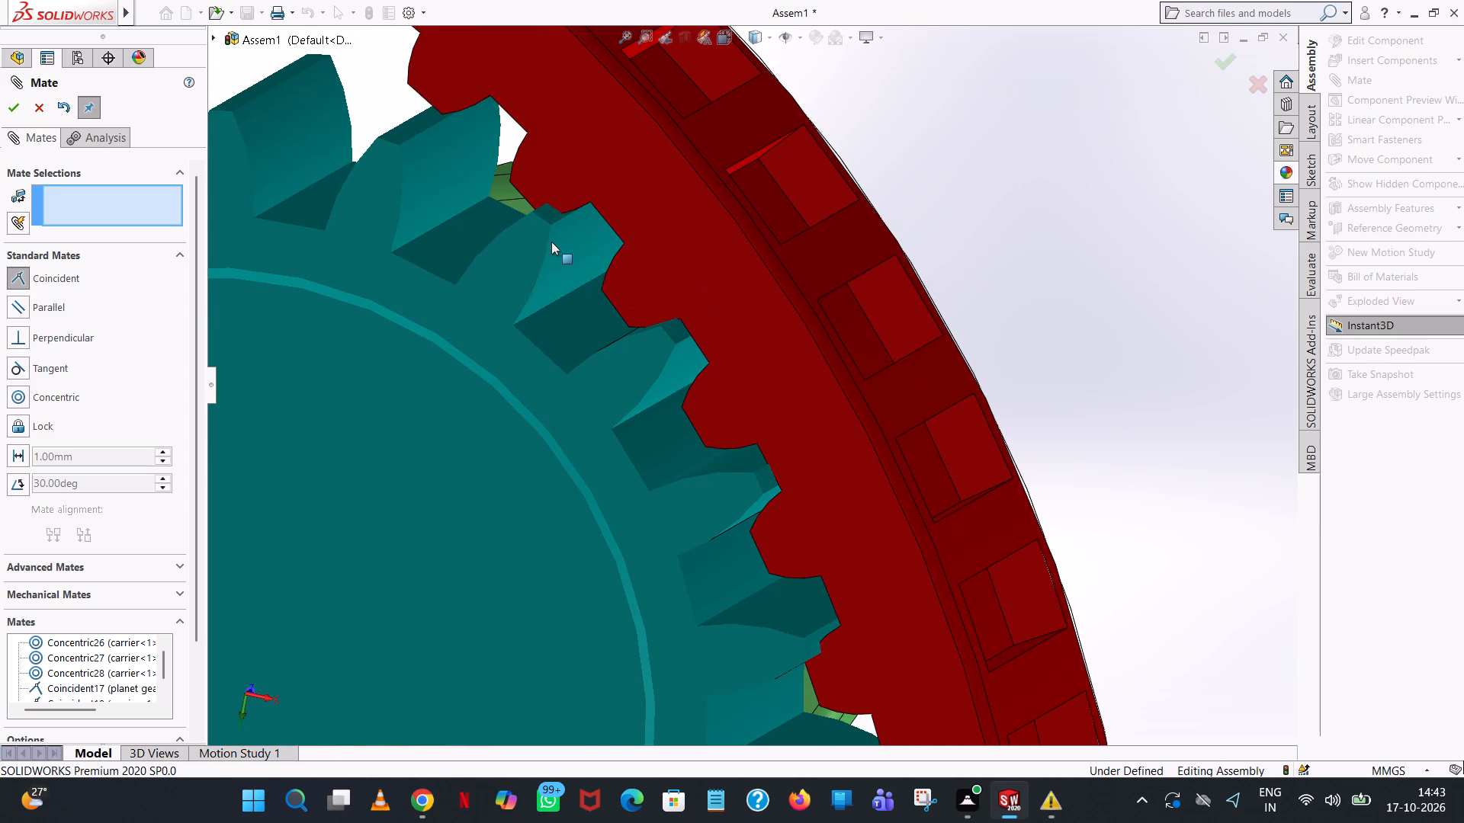
{"action": "left_click", "coordinate": [548, 248]}
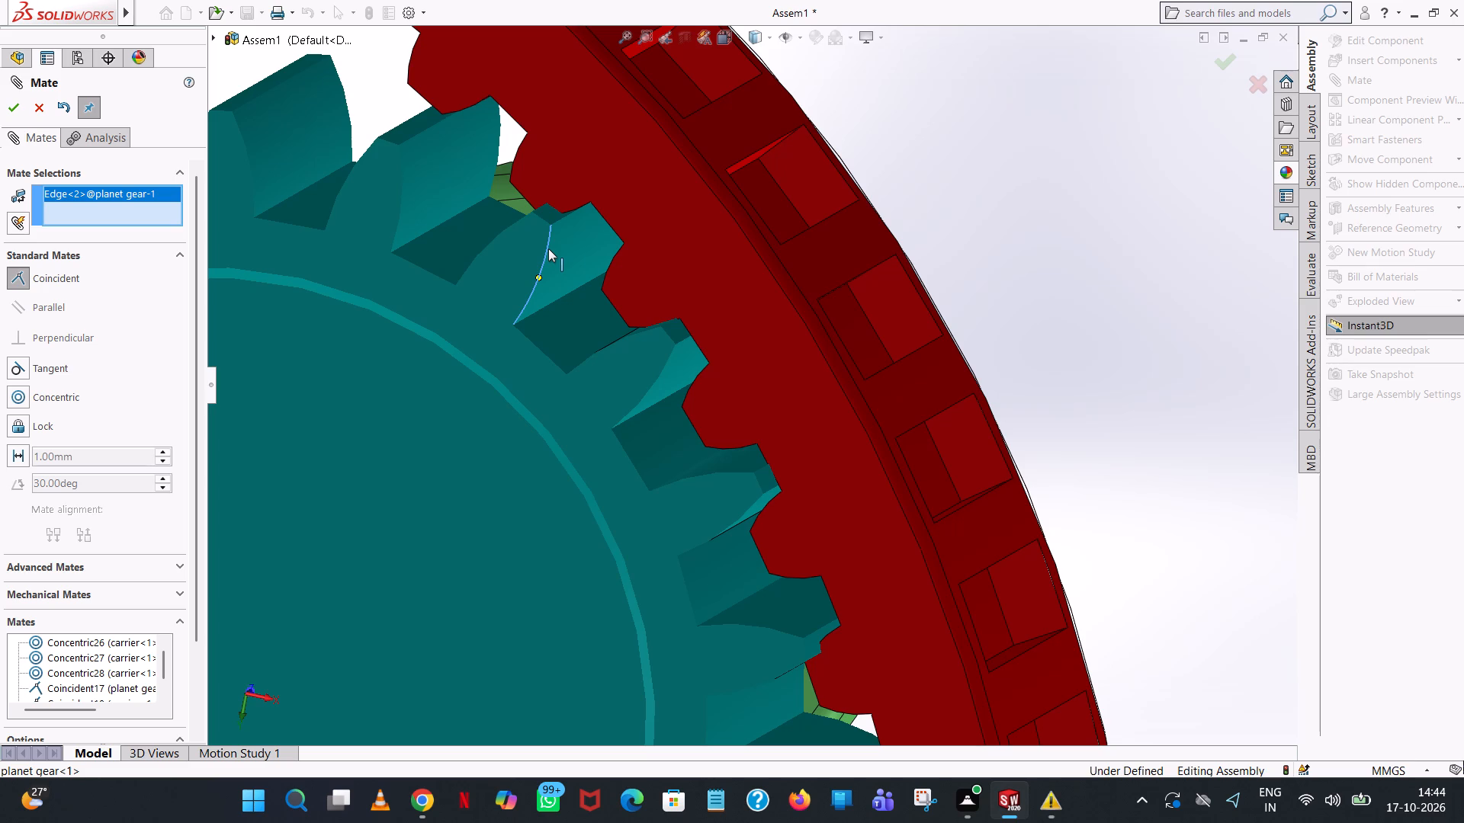
{"action": "left_click", "coordinate": [602, 171]}
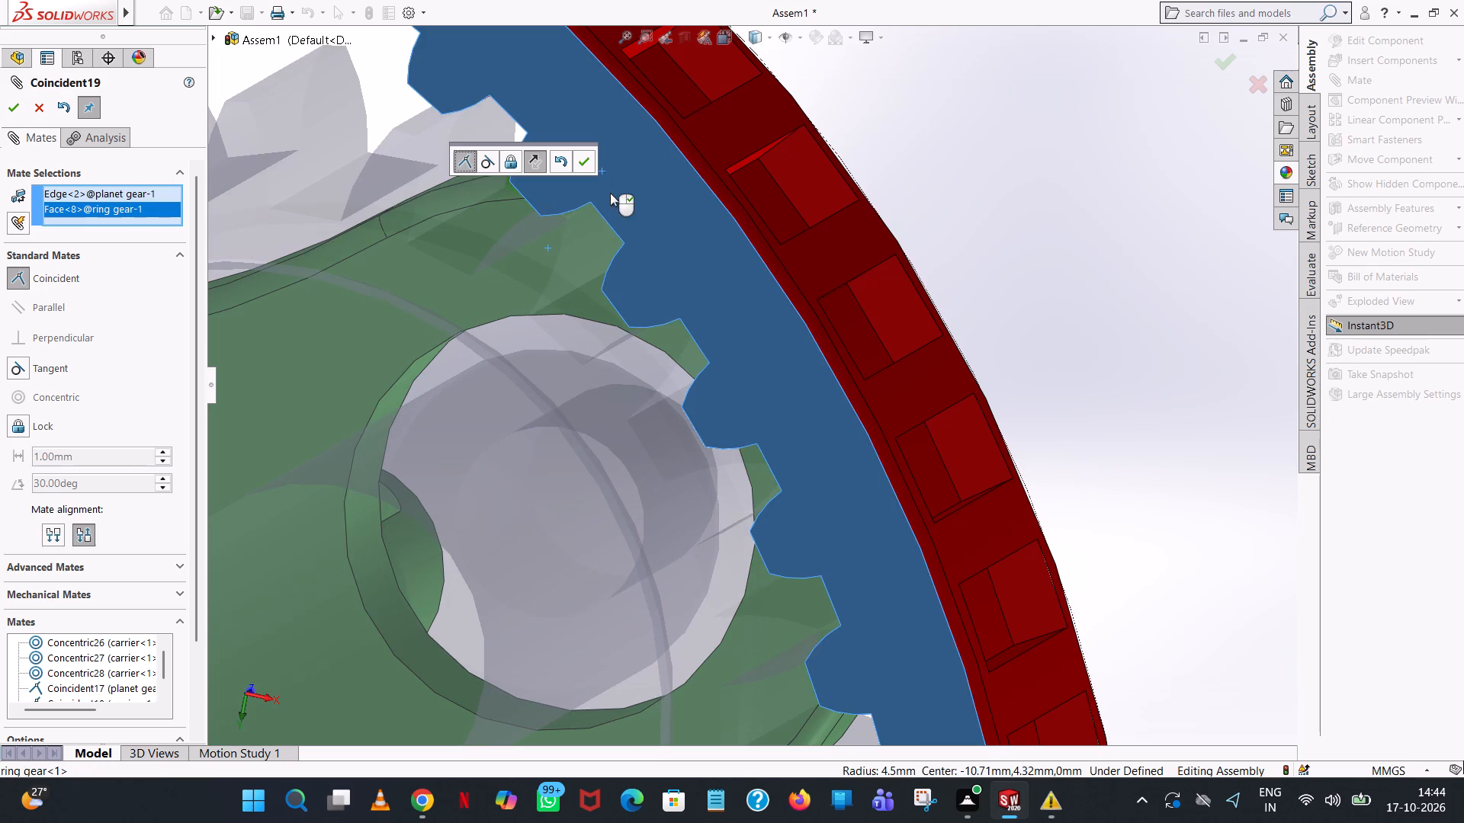
{"action": "left_click", "coordinate": [576, 161]}
Examine the gear meshing, shaft seating and carrier alignment from the front, side and back, and finish mating.
{"action": "scroll", "coordinate": [667, 236], "scroll_direction": "up", "scroll_amount": 9}
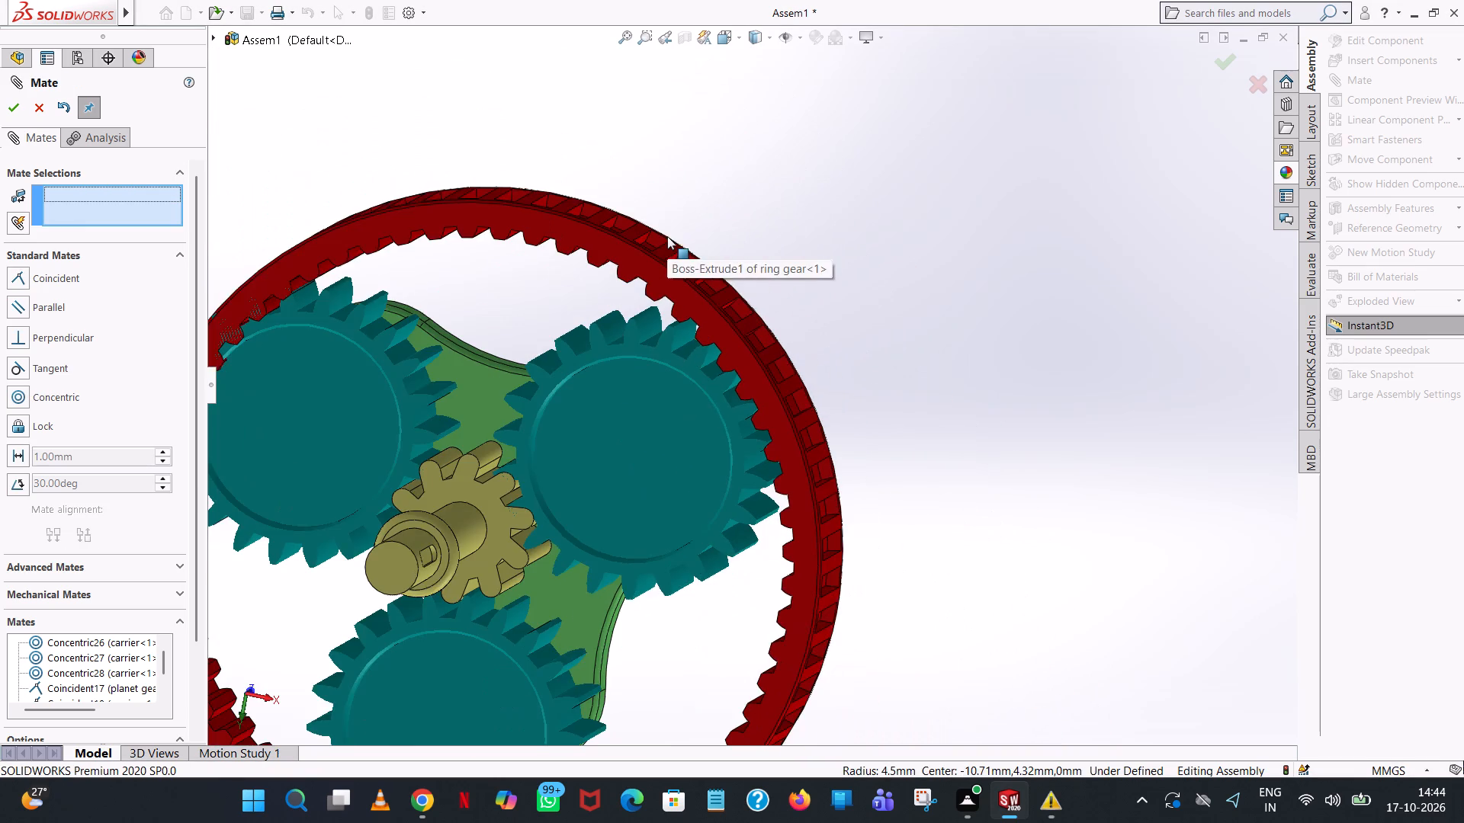
{"action": "middle_click_drag", "start_coordinate": [798, 299], "coordinate": [842, 296]}
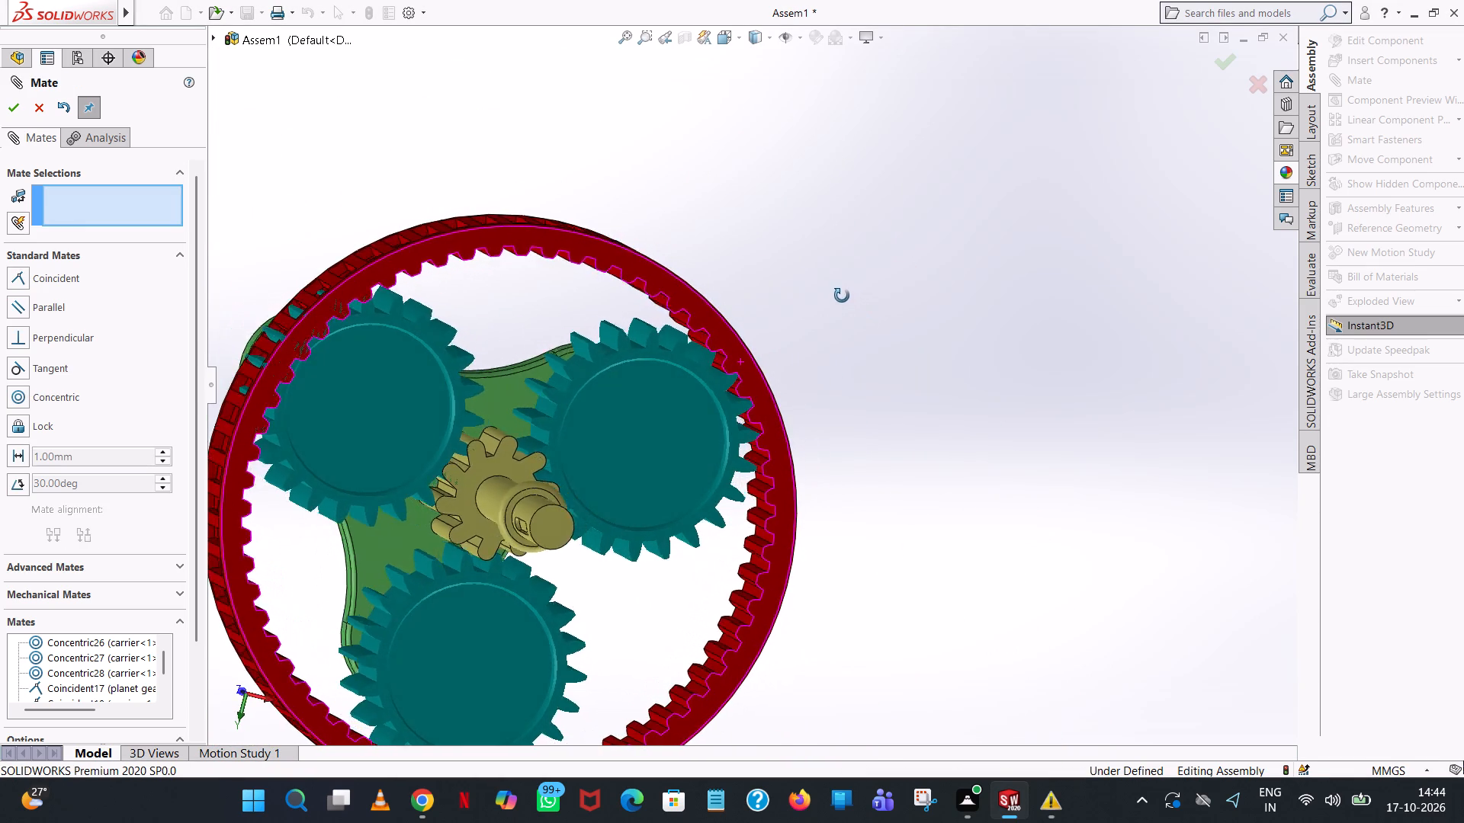
{"action": "middle_click_drag", "start_coordinate": [842, 296], "coordinate": [476, 383]}
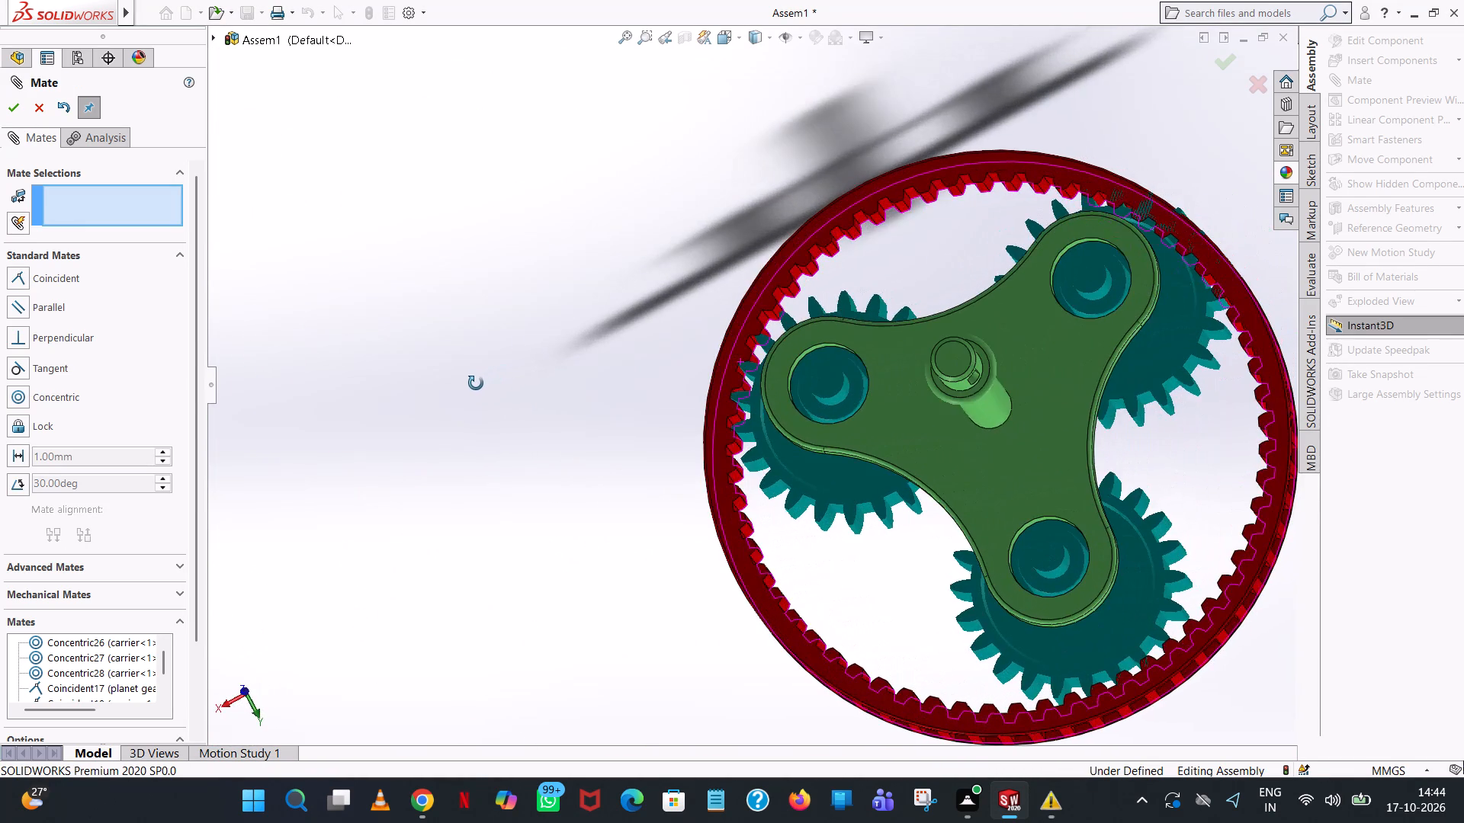
{"action": "middle_click_drag", "start_coordinate": [476, 383], "coordinate": [470, 431]}
{"action": "scroll", "coordinate": [695, 517], "scroll_direction": "up", "scroll_amount": 8}
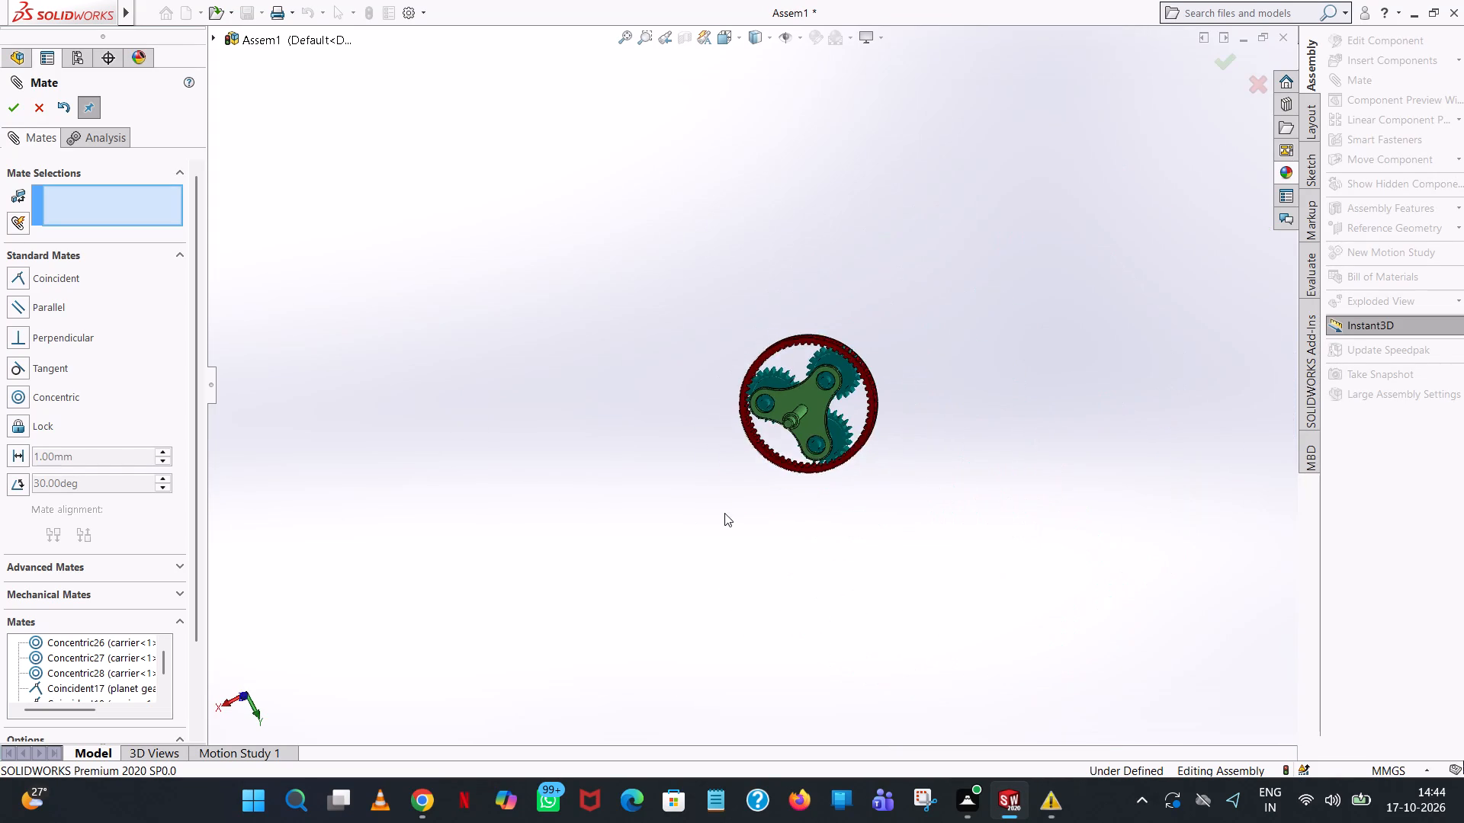
{"action": "scroll", "coordinate": [724, 513], "scroll_direction": "down", "scroll_amount": 1}
{"action": "middle_click_drag", "start_coordinate": [724, 513], "coordinate": [581, 515]}
{"action": "scroll", "coordinate": [705, 516], "scroll_direction": "up", "scroll_amount": 1}
{"action": "scroll", "coordinate": [583, 510], "scroll_direction": "up", "scroll_amount": 1}
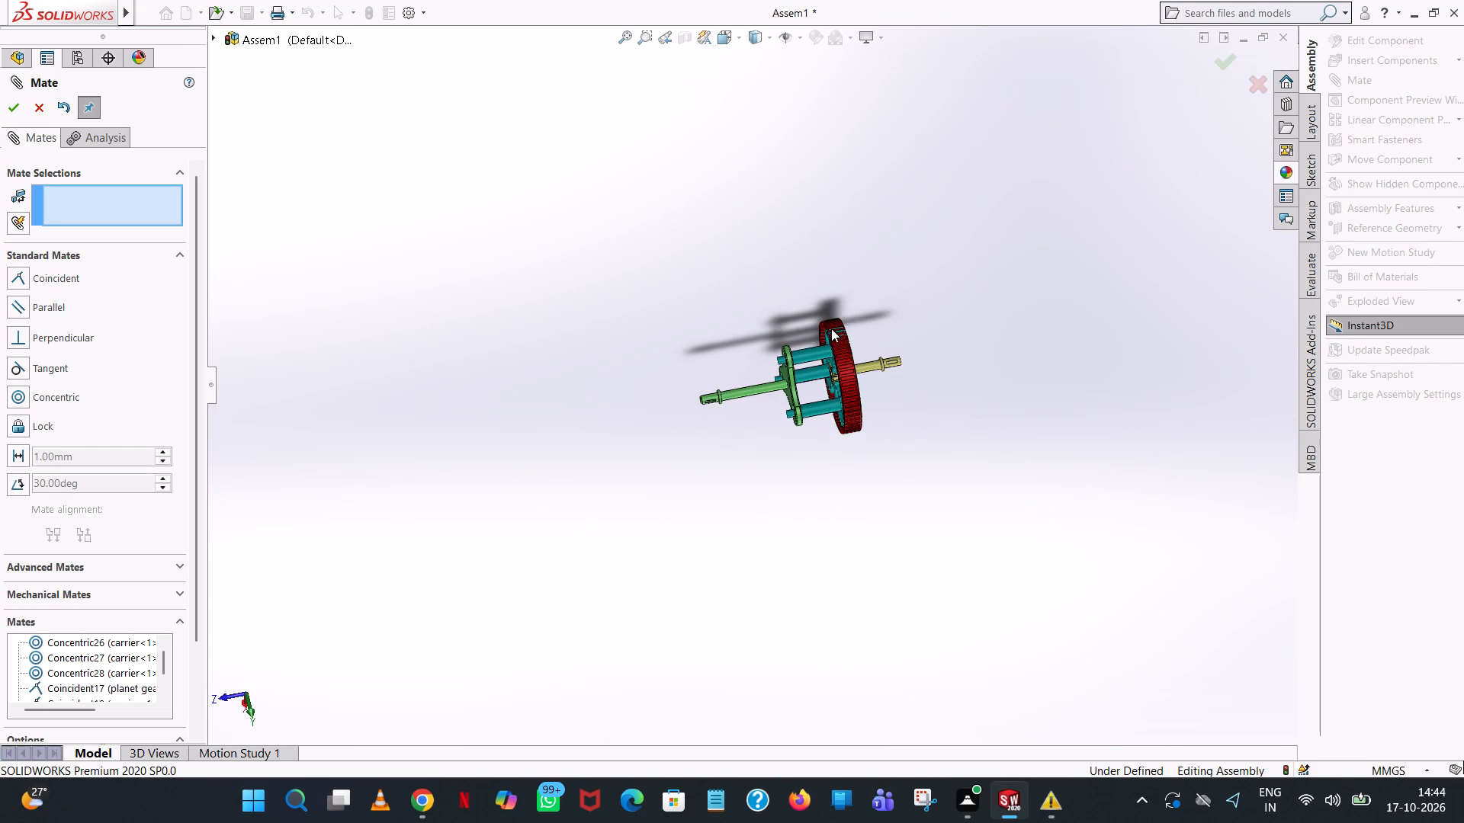
{"action": "scroll", "coordinate": [831, 328], "scroll_direction": "down", "scroll_amount": 8}
{"action": "scroll", "coordinate": [769, 479], "scroll_direction": "up", "scroll_amount": 3}
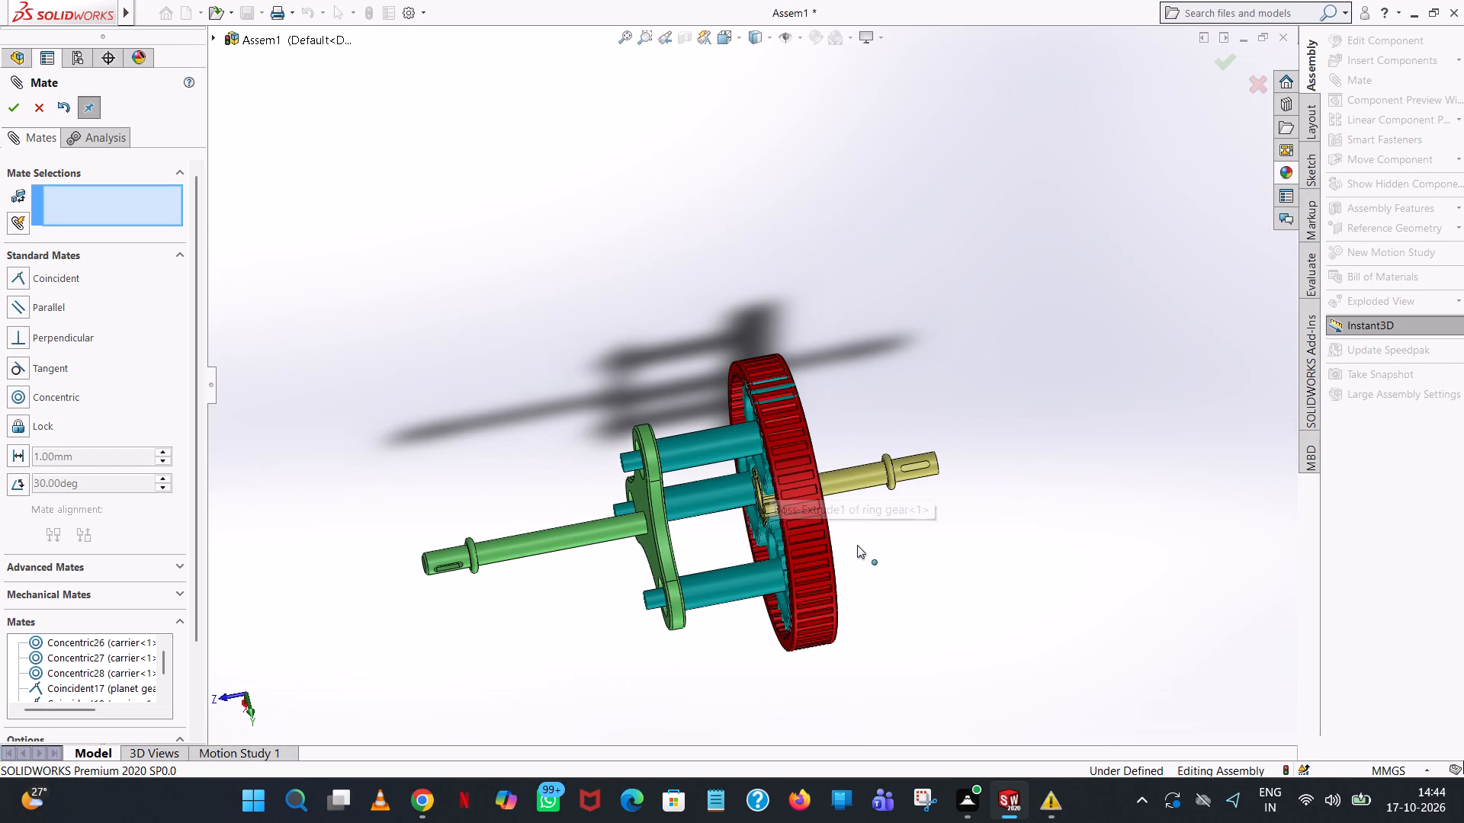
{"action": "middle_click_drag", "start_coordinate": [858, 546], "coordinate": [660, 578]}
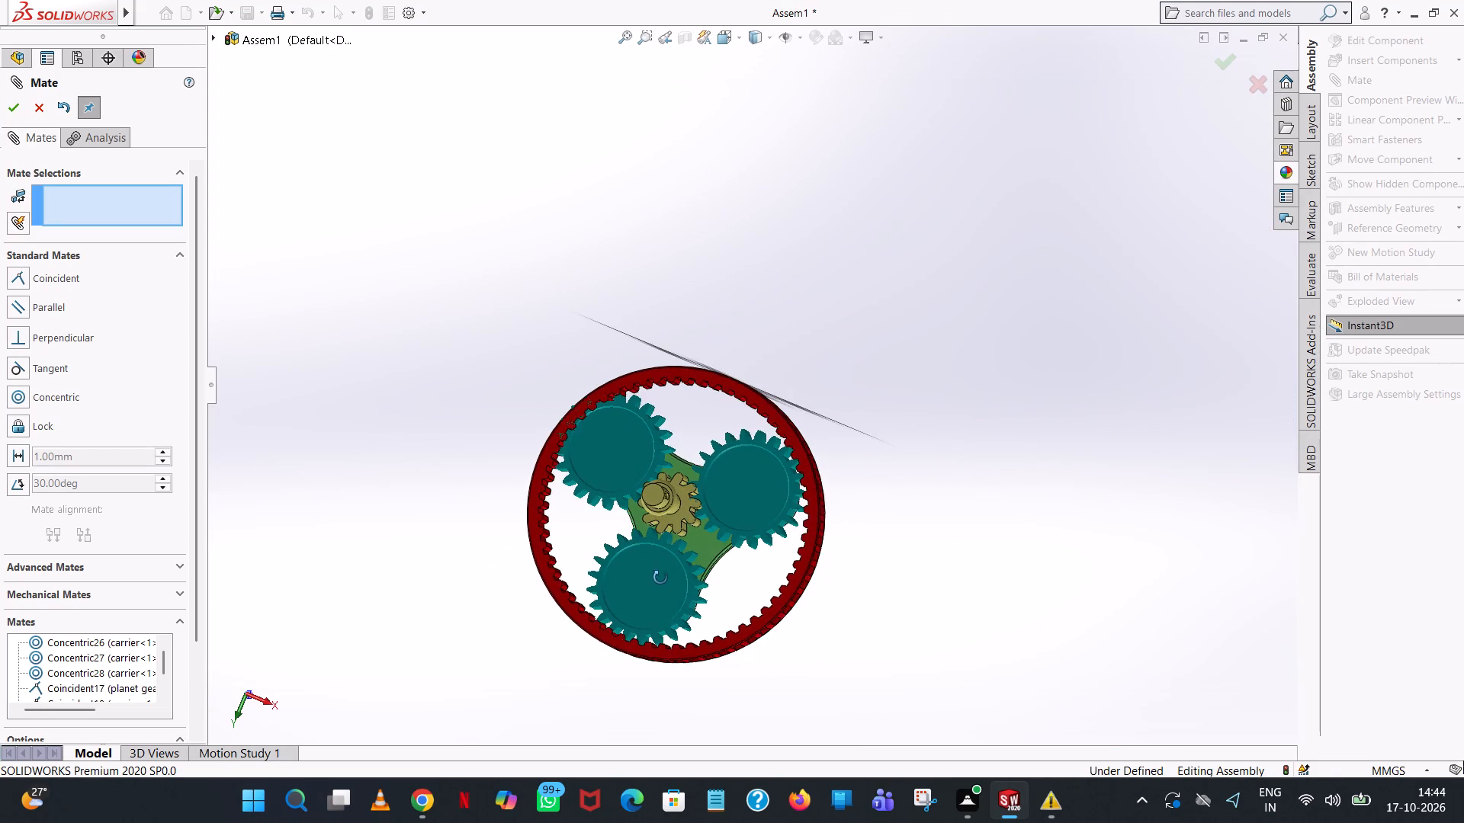
{"action": "middle_click_drag", "start_coordinate": [660, 578], "coordinate": [675, 590]}
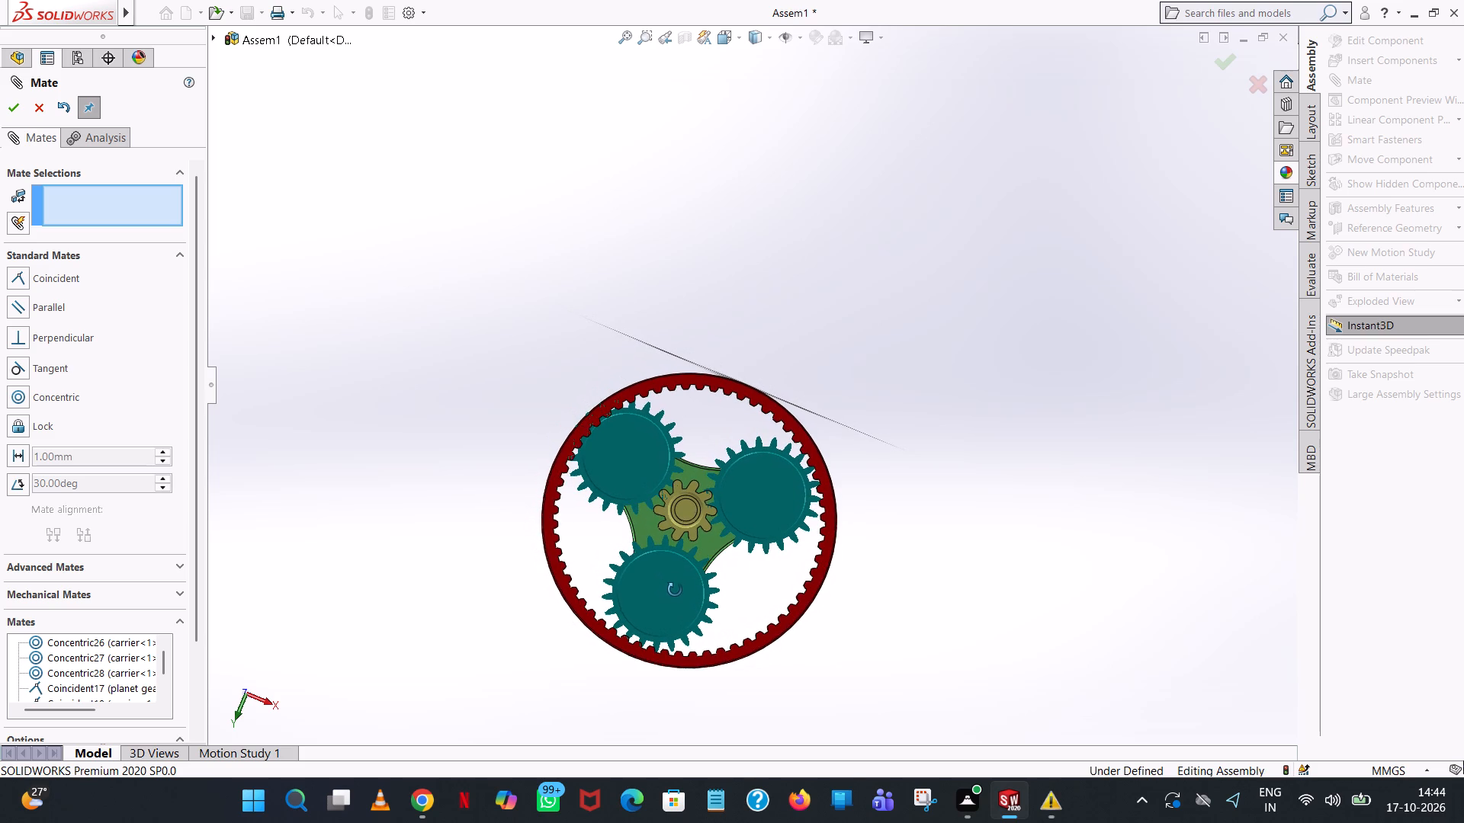
{"action": "middle_click_drag", "start_coordinate": [675, 590], "coordinate": [680, 597]}
{"action": "middle_click", "coordinate": [680, 597]}
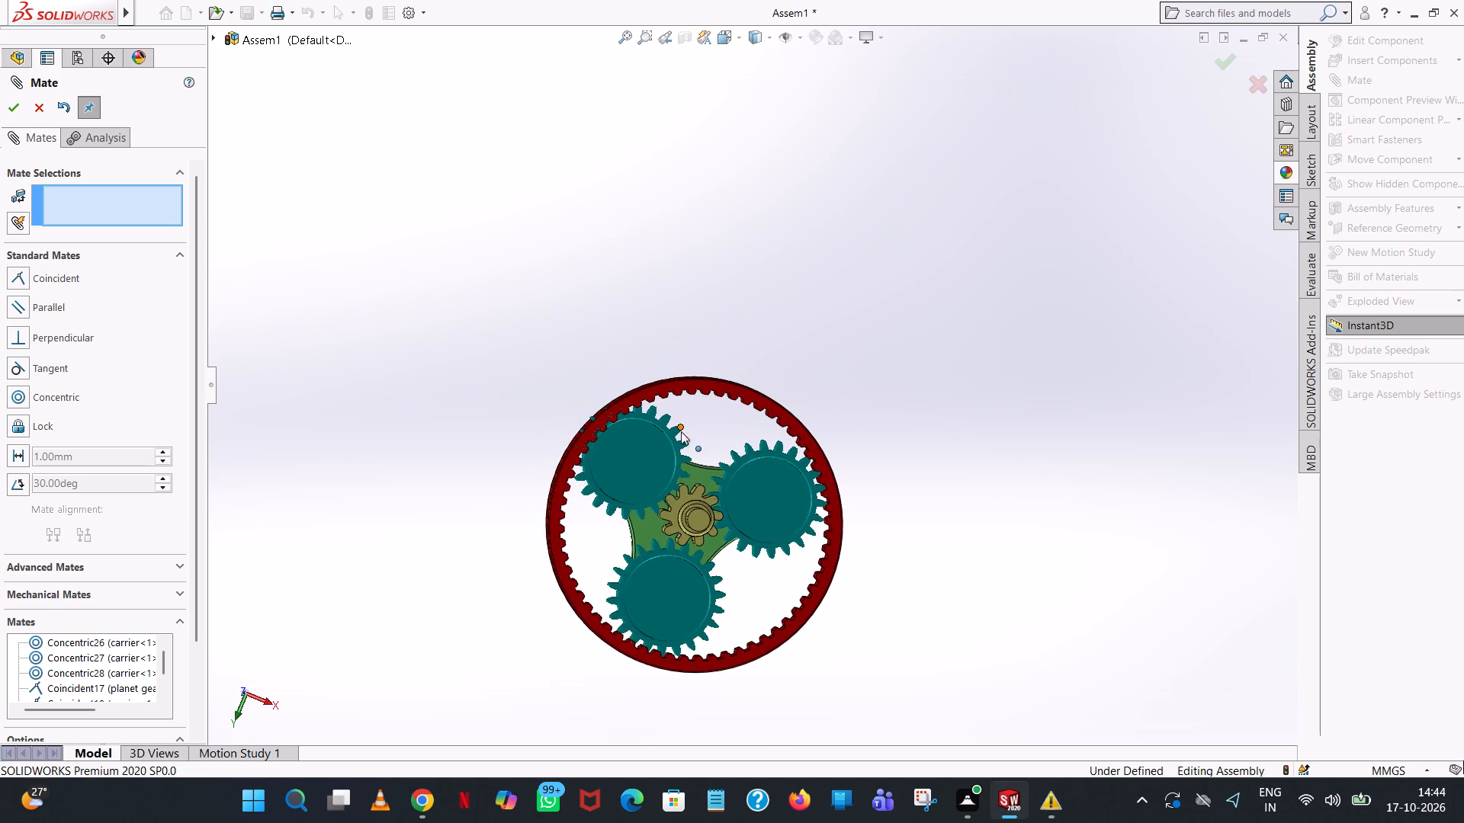
{"action": "scroll", "coordinate": [681, 432], "scroll_direction": "up", "scroll_amount": 4}
{"action": "scroll", "coordinate": [698, 450], "scroll_direction": "down", "scroll_amount": 7}
{"action": "scroll", "coordinate": [634, 424], "scroll_direction": "down", "scroll_amount": 1}
{"action": "middle_click_drag", "start_coordinate": [639, 446], "coordinate": [729, 601]}
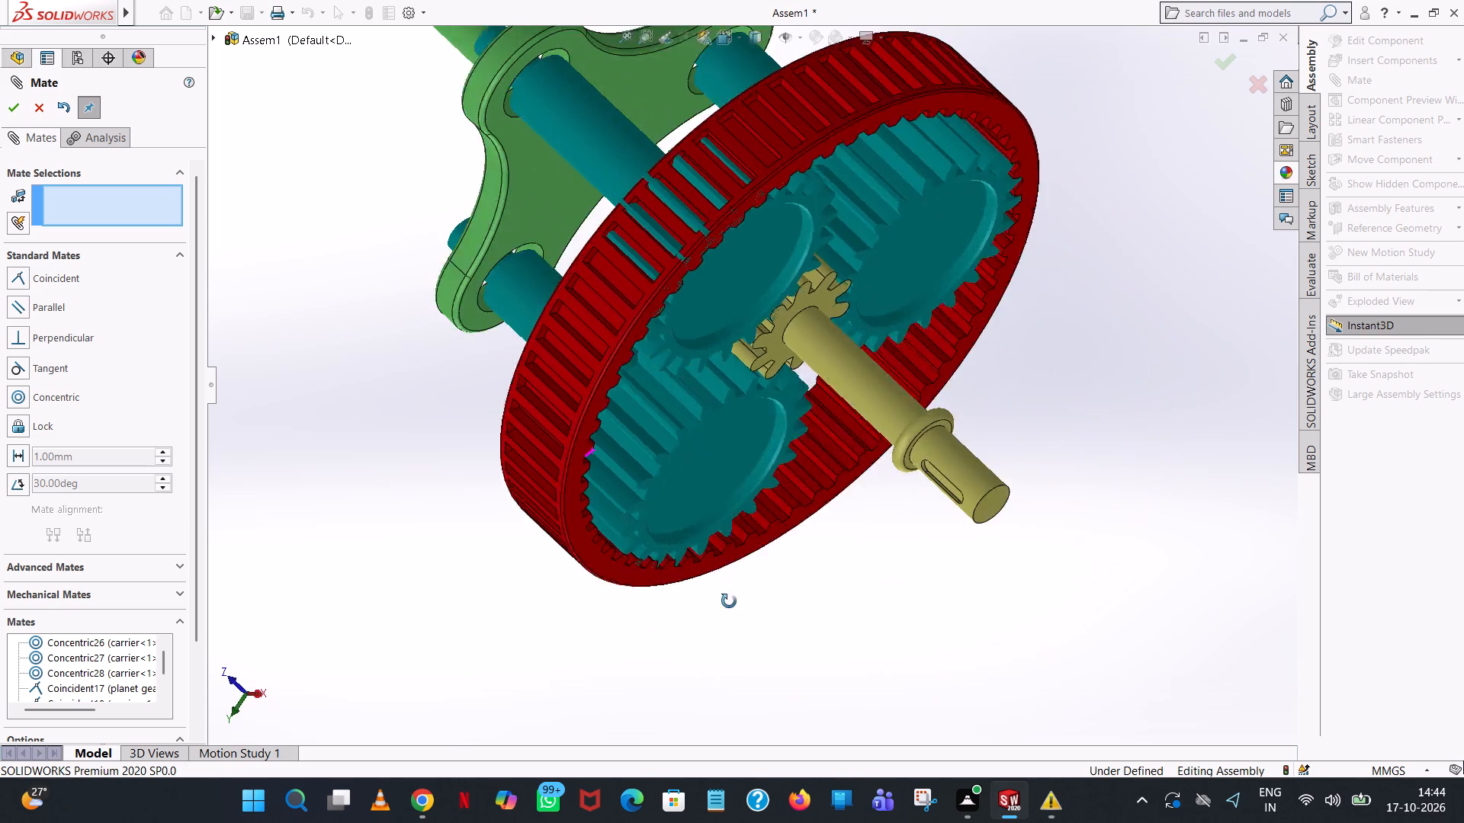
{"action": "middle_click_drag", "start_coordinate": [729, 601], "coordinate": [978, 651]}
{"action": "middle_click_drag", "start_coordinate": [701, 570], "coordinate": [735, 460]}
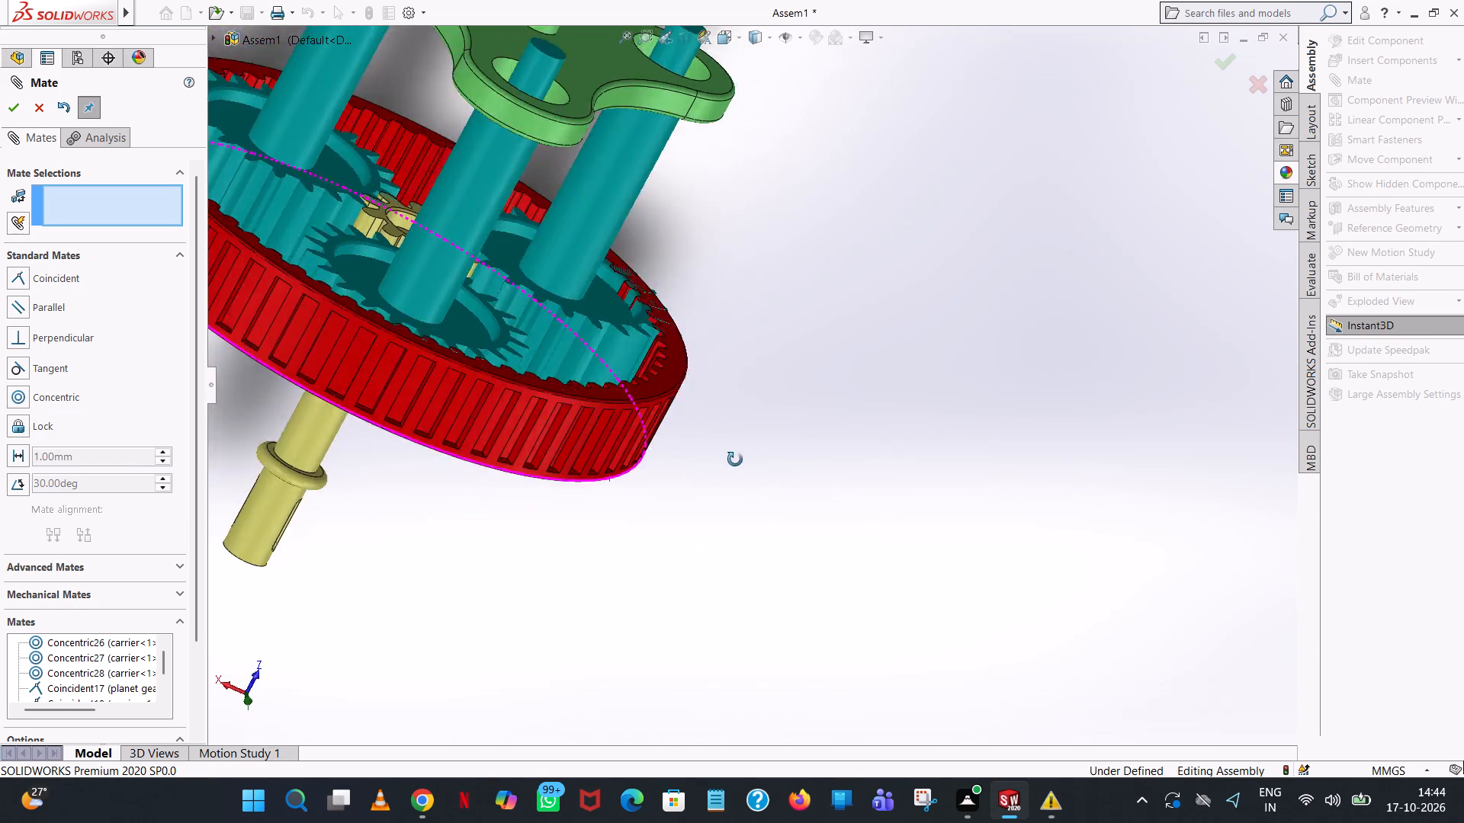
{"action": "middle_click_drag", "start_coordinate": [735, 460], "coordinate": [804, 389]}
{"action": "scroll", "coordinate": [804, 389], "scroll_direction": "up", "scroll_amount": 1}
{"action": "scroll", "coordinate": [548, 314], "scroll_direction": "up", "scroll_amount": 4}
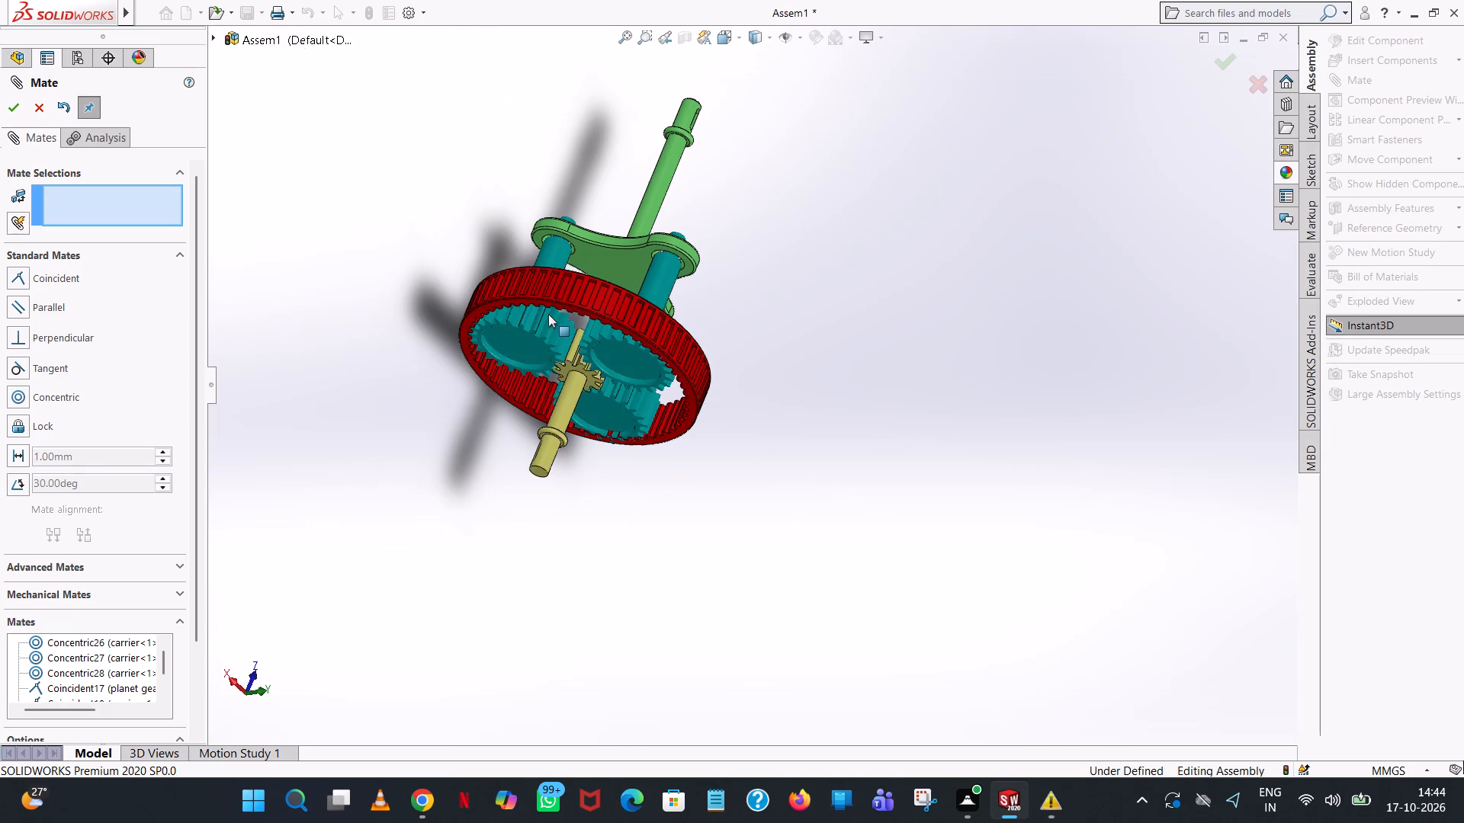
{"action": "scroll", "coordinate": [461, 408], "scroll_direction": "up", "scroll_amount": 2}
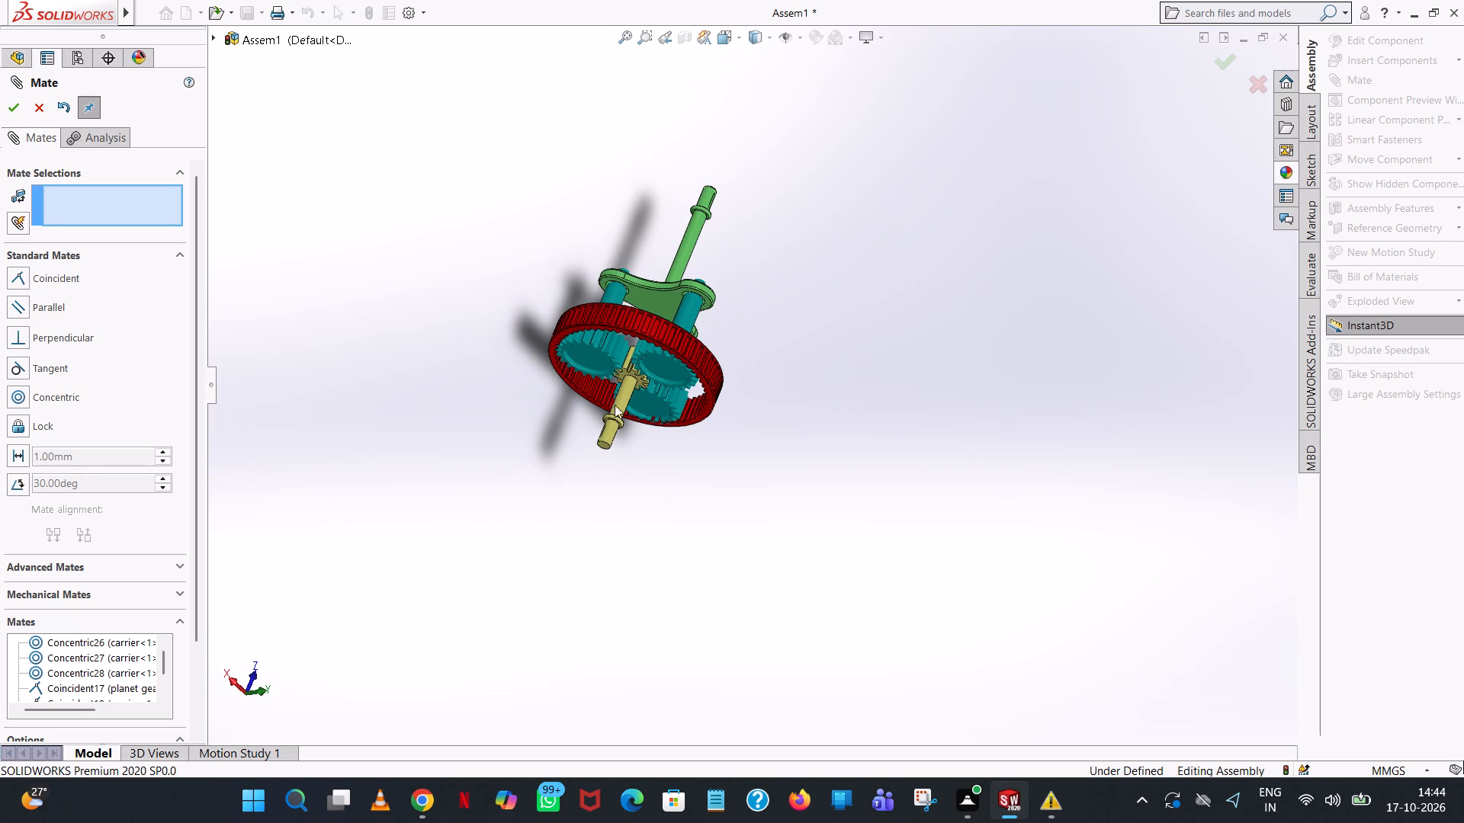
{"action": "middle_click_drag", "start_coordinate": [672, 421], "coordinate": [807, 245]}
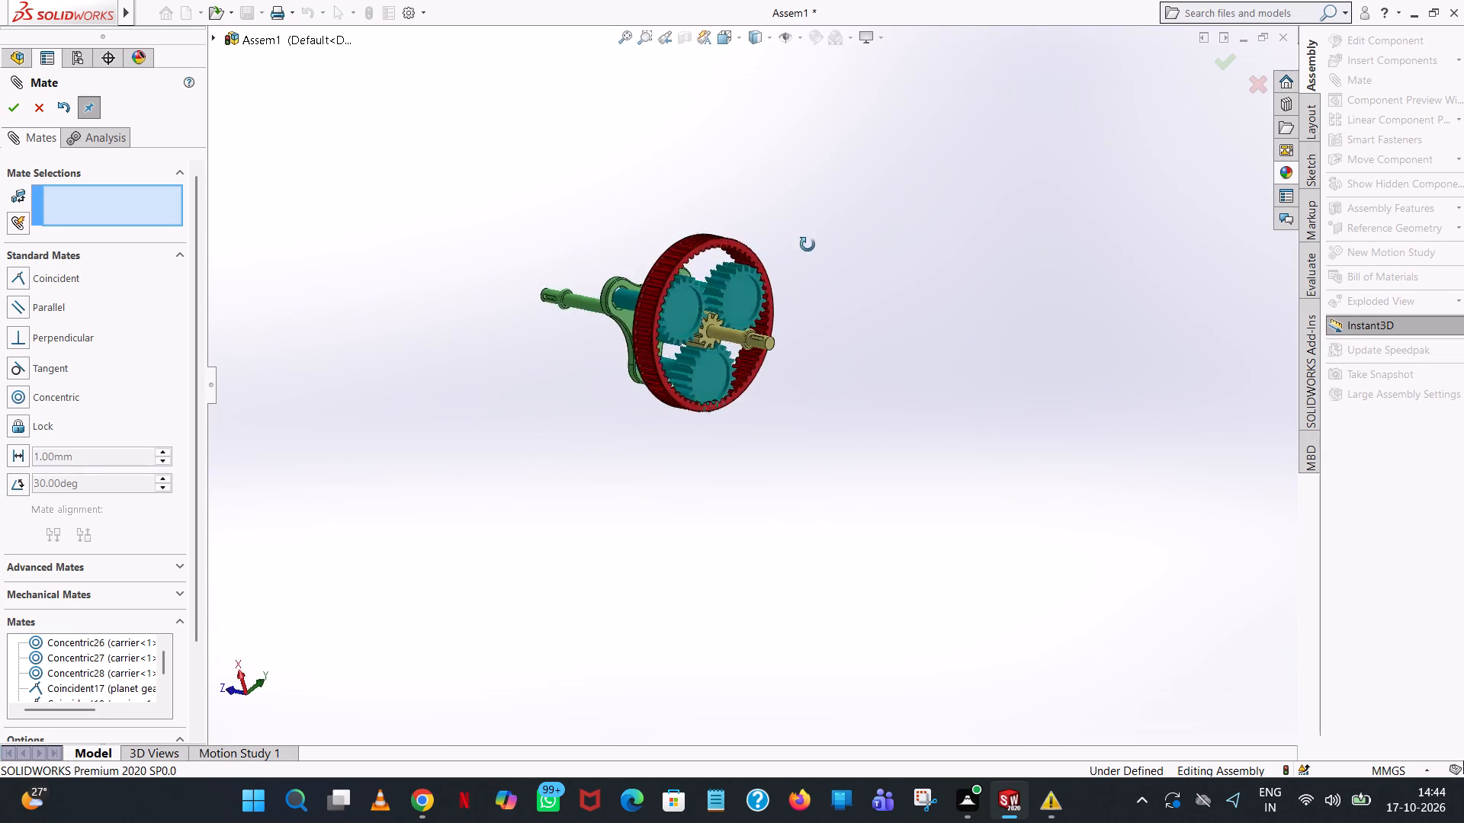
{"action": "middle_click_drag", "start_coordinate": [807, 245], "coordinate": [1022, 296]}
{"action": "scroll", "coordinate": [1022, 296], "scroll_direction": "up", "scroll_amount": 1}
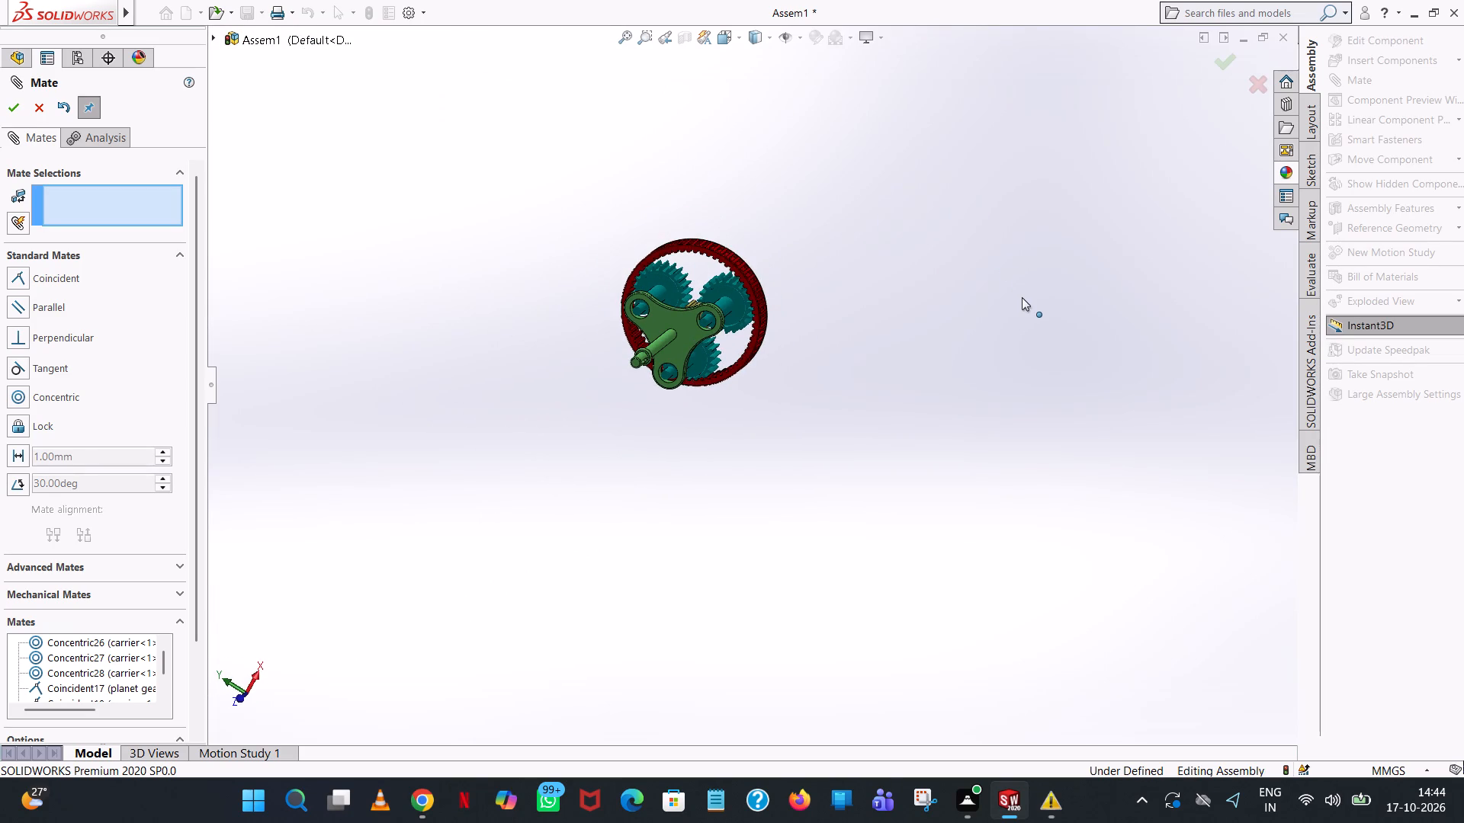
{"action": "left_click", "coordinate": [11, 105]}
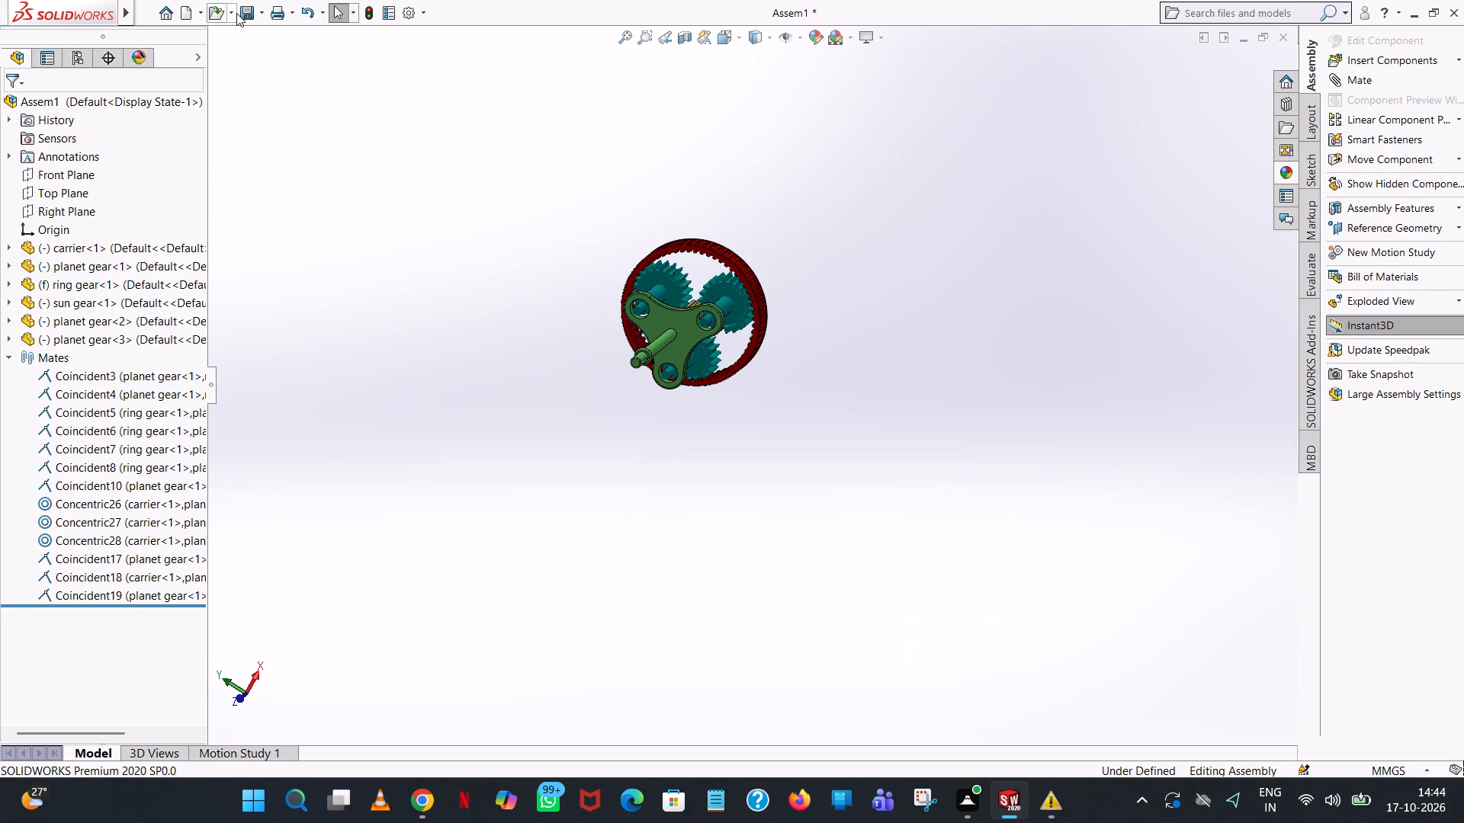
Save the assembly as Assem1 in the planetary gear assembly folder, in SOLIDWORKS Assembly format.
{"action": "left_click", "coordinate": [239, 13]}
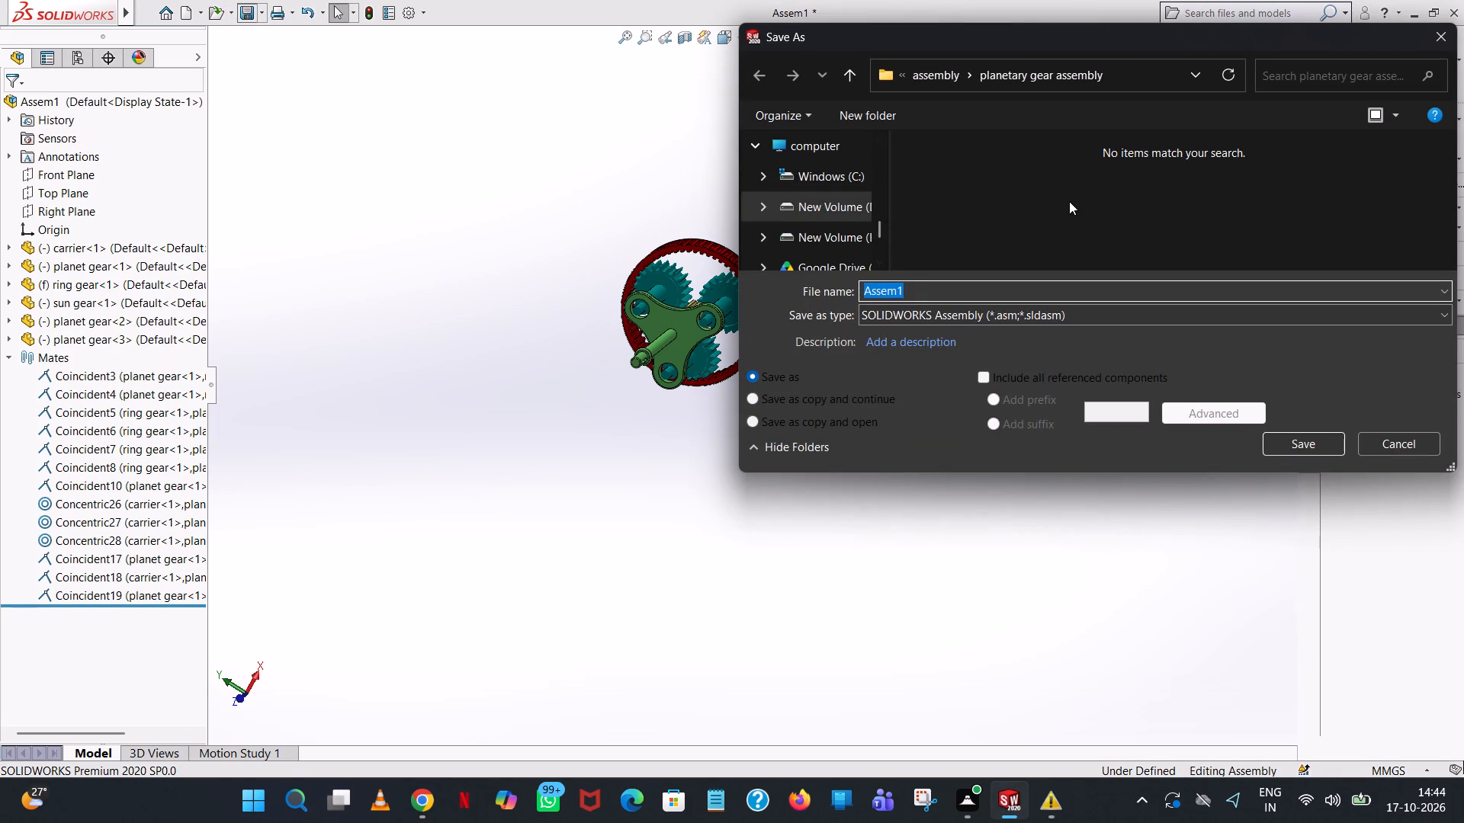
{"action": "left_click", "coordinate": [1322, 440]}
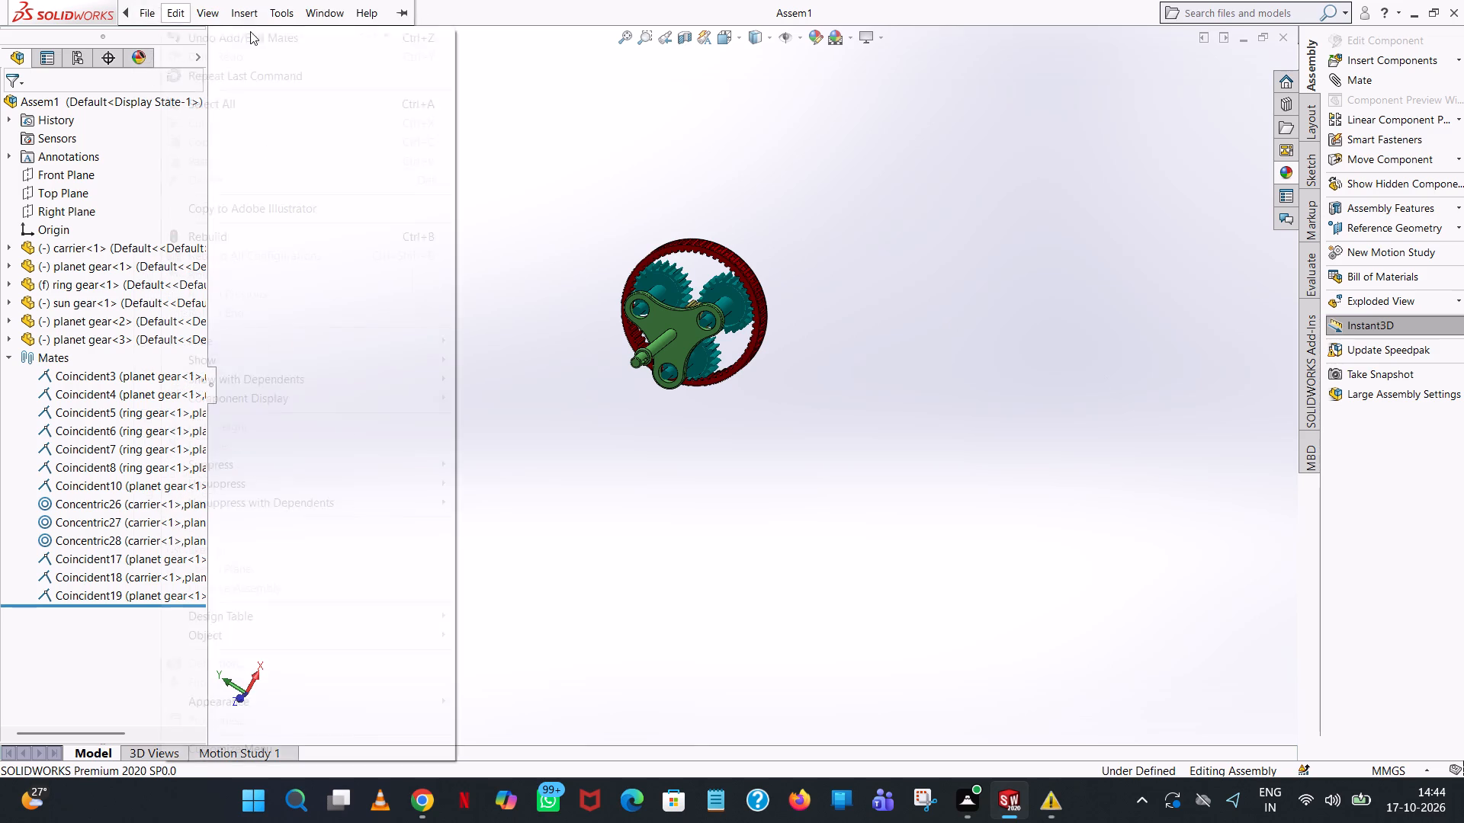
Save the assembly additionally as a PDF named Assem1 in the planetary gear assembly folder.
{"action": "left_click", "coordinate": [258, 10]}
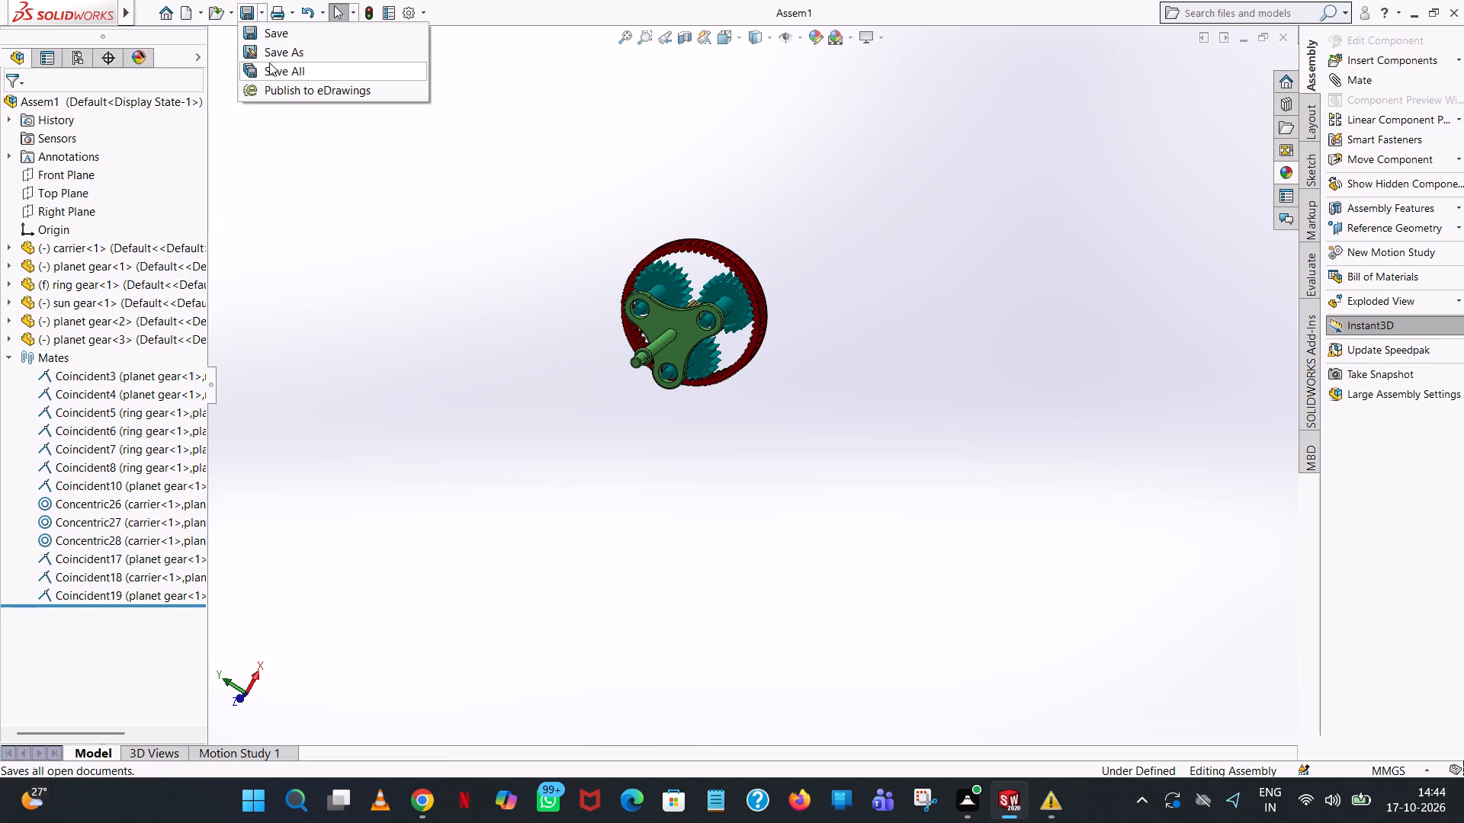
{"action": "left_click", "coordinate": [270, 55]}
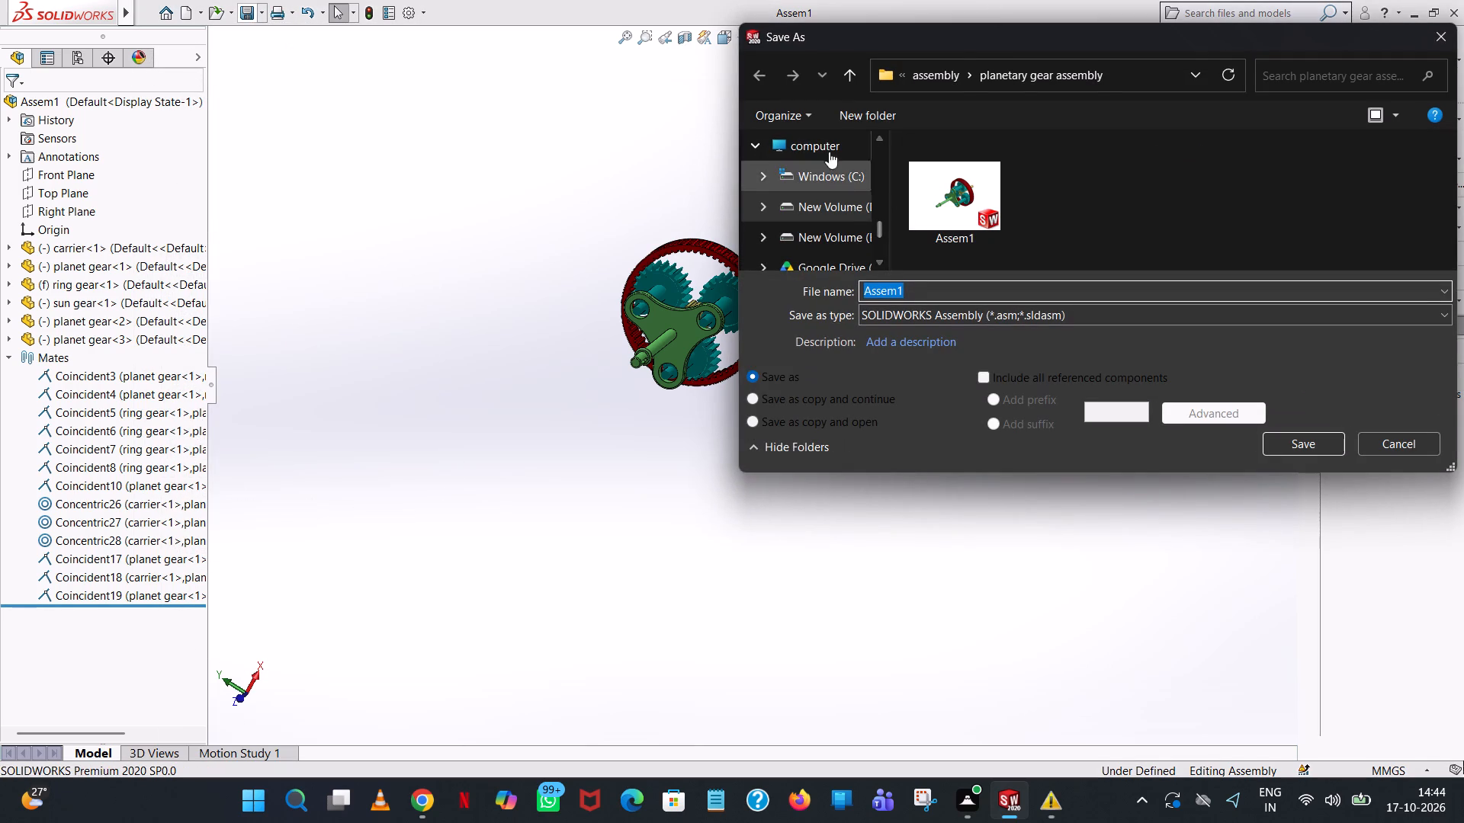
{"action": "left_click", "coordinate": [1001, 310]}
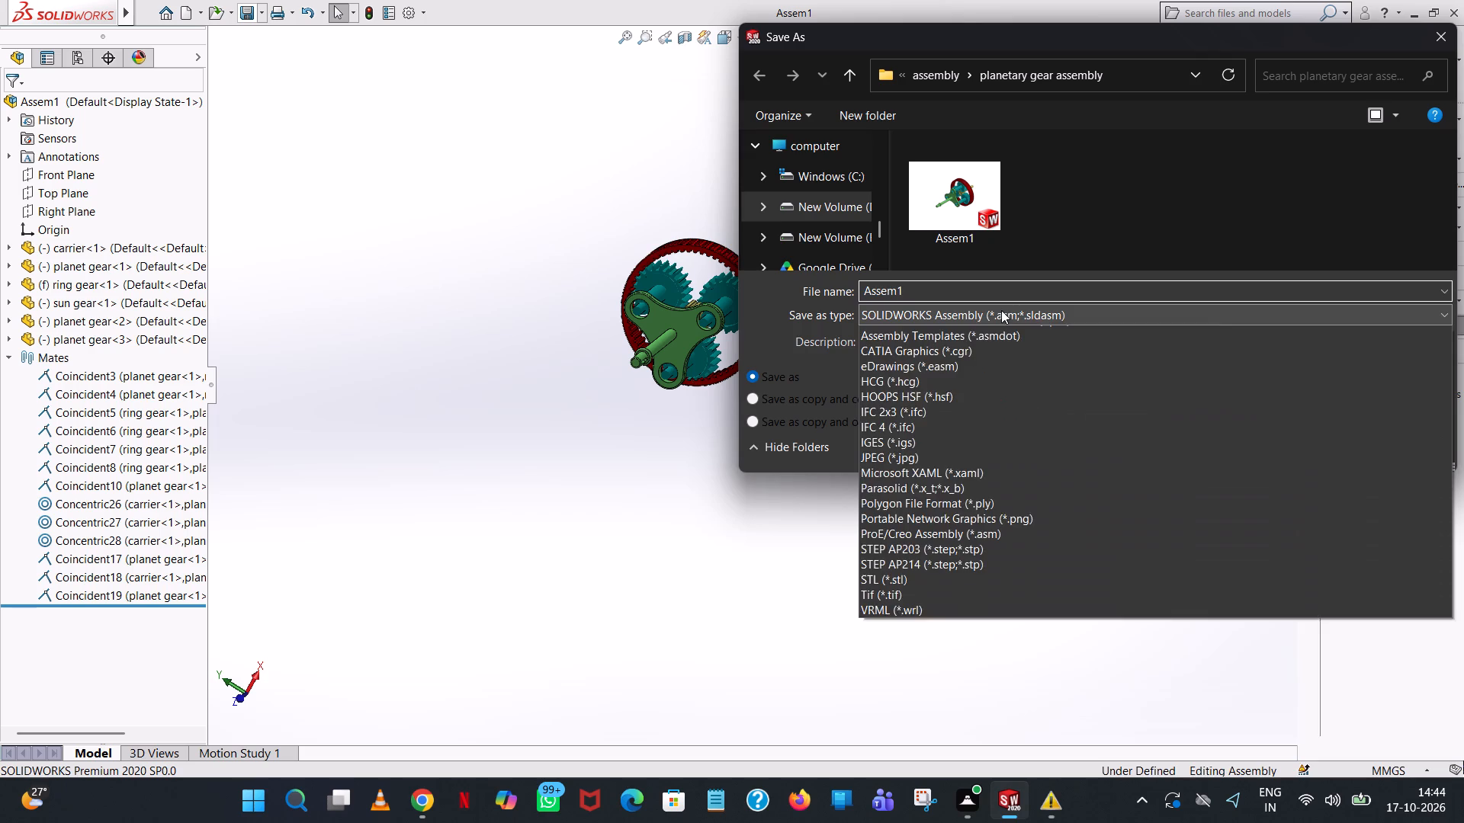
{"action": "left_click", "coordinate": [1049, 464]}
{"action": "left_click", "coordinate": [1315, 472]}
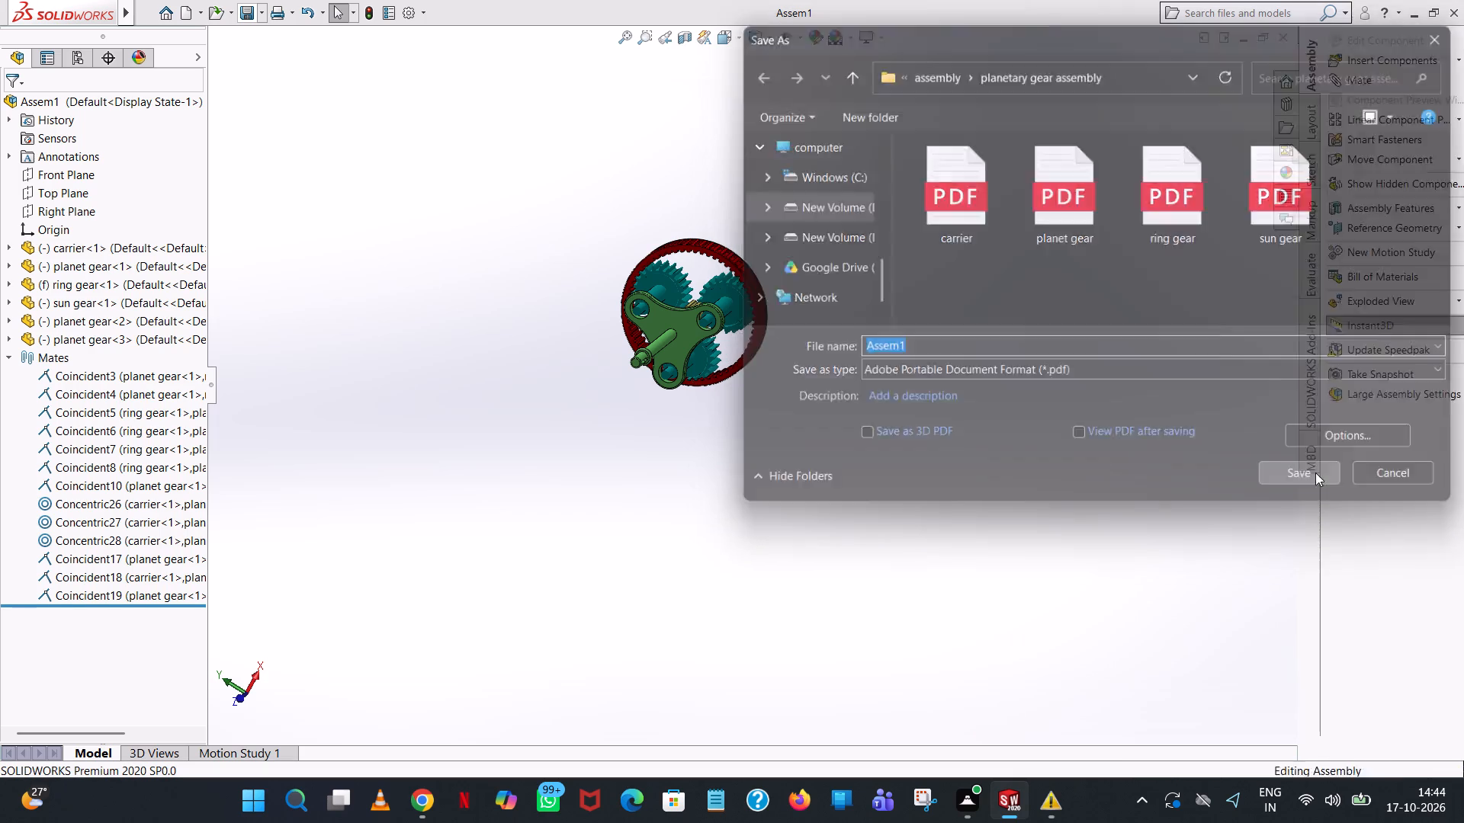